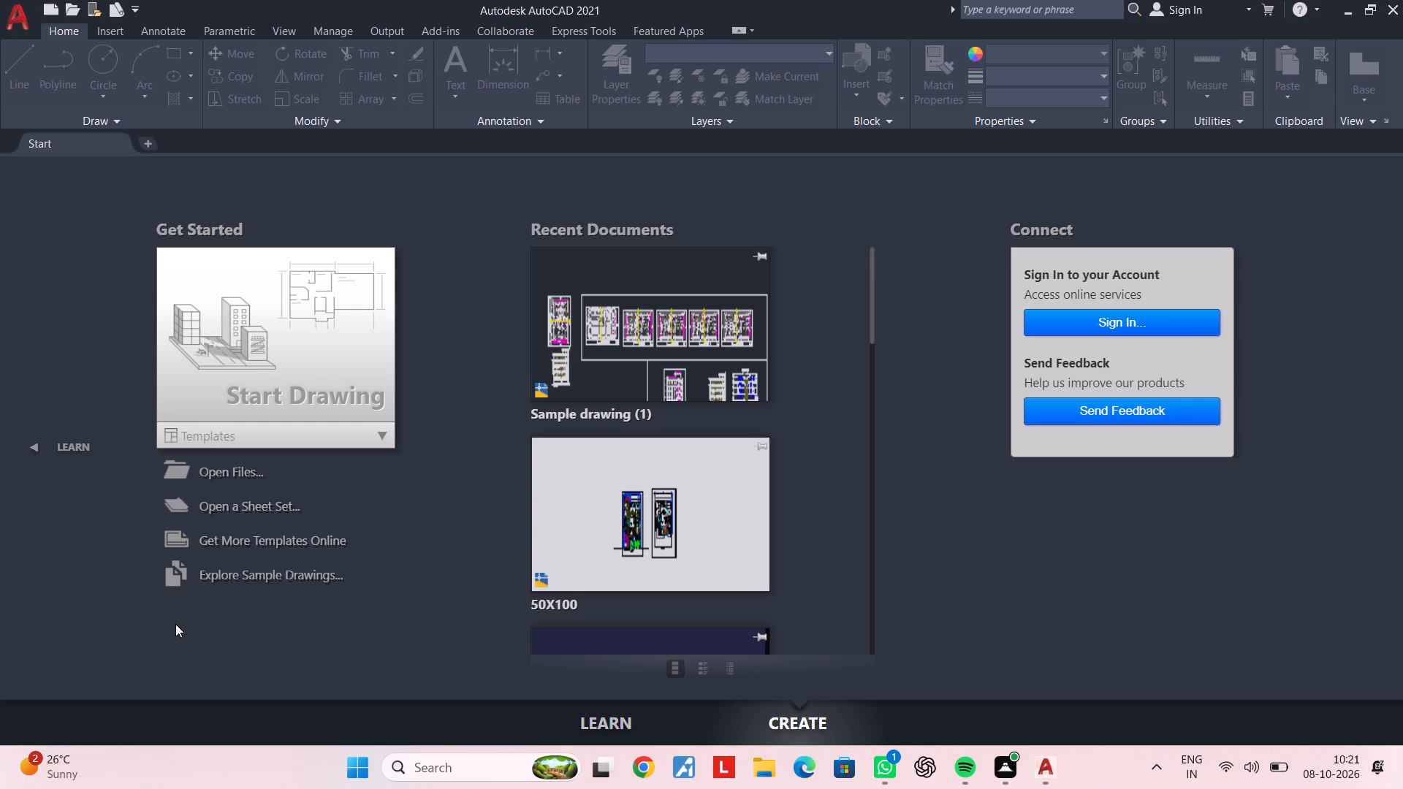
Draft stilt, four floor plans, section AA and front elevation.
Start a new blank drawing.
left_click(316, 342)
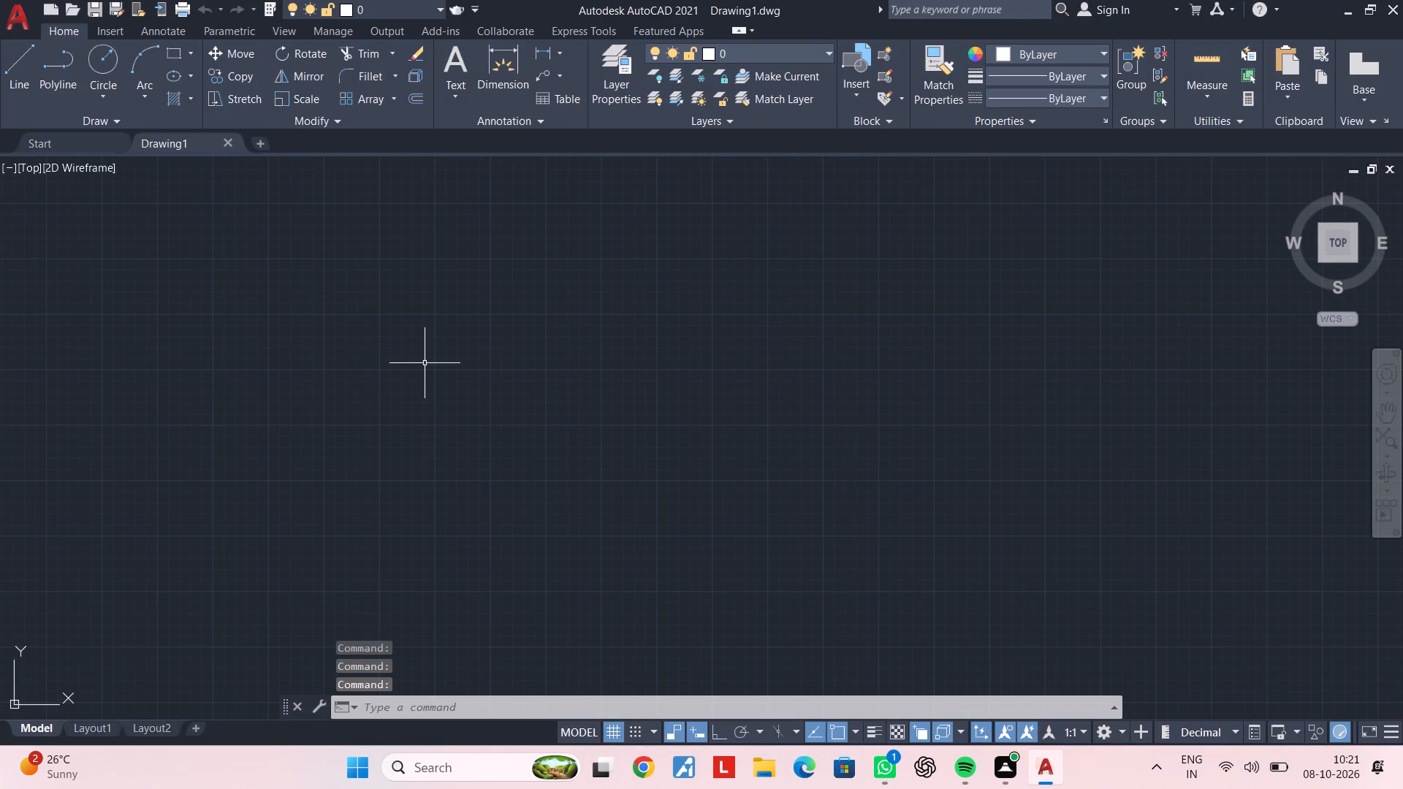
Enable Maintain a log file in the Options file safety precautions and apply the setting.
type("options")
key("space")
left_click(398, 455)
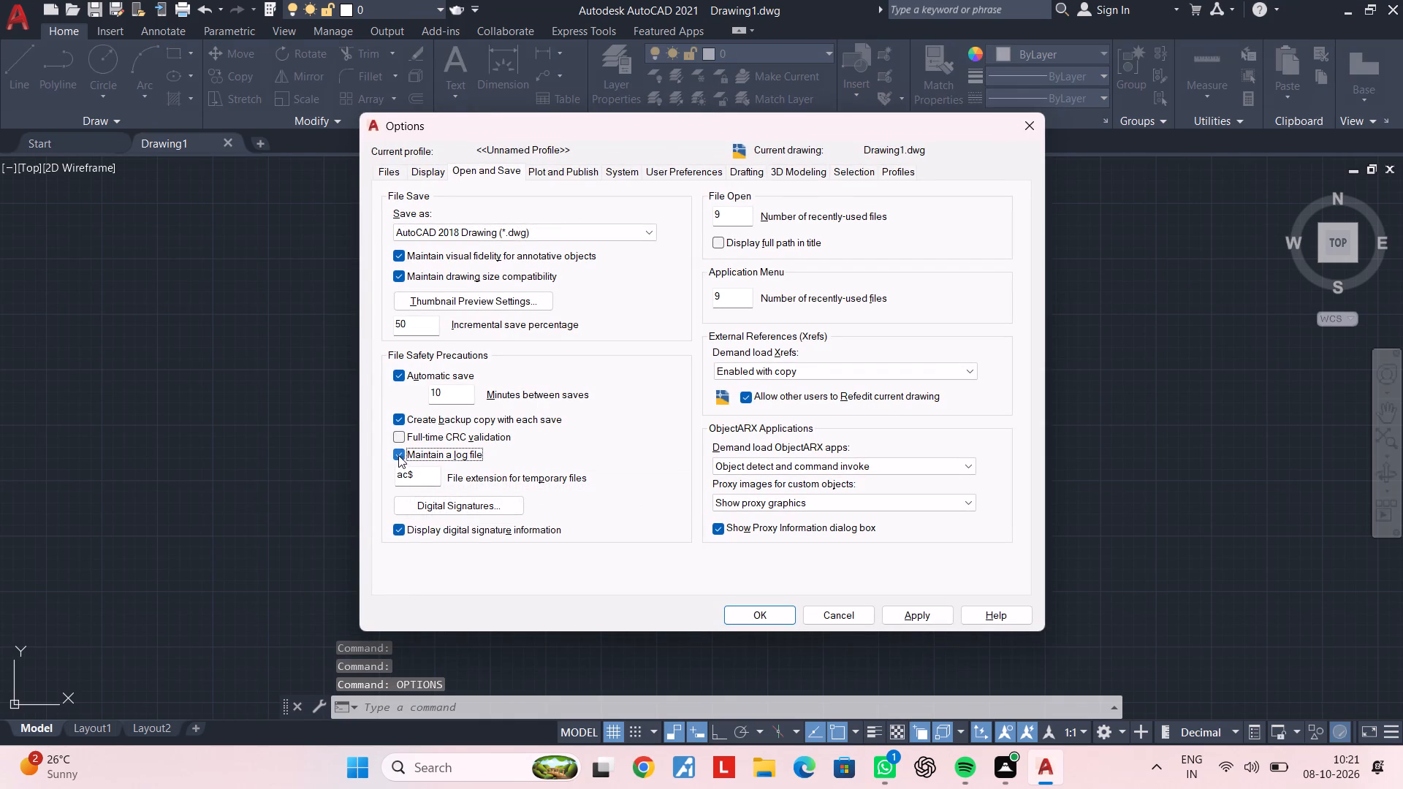
left_click(395, 455)
left_click(895, 617)
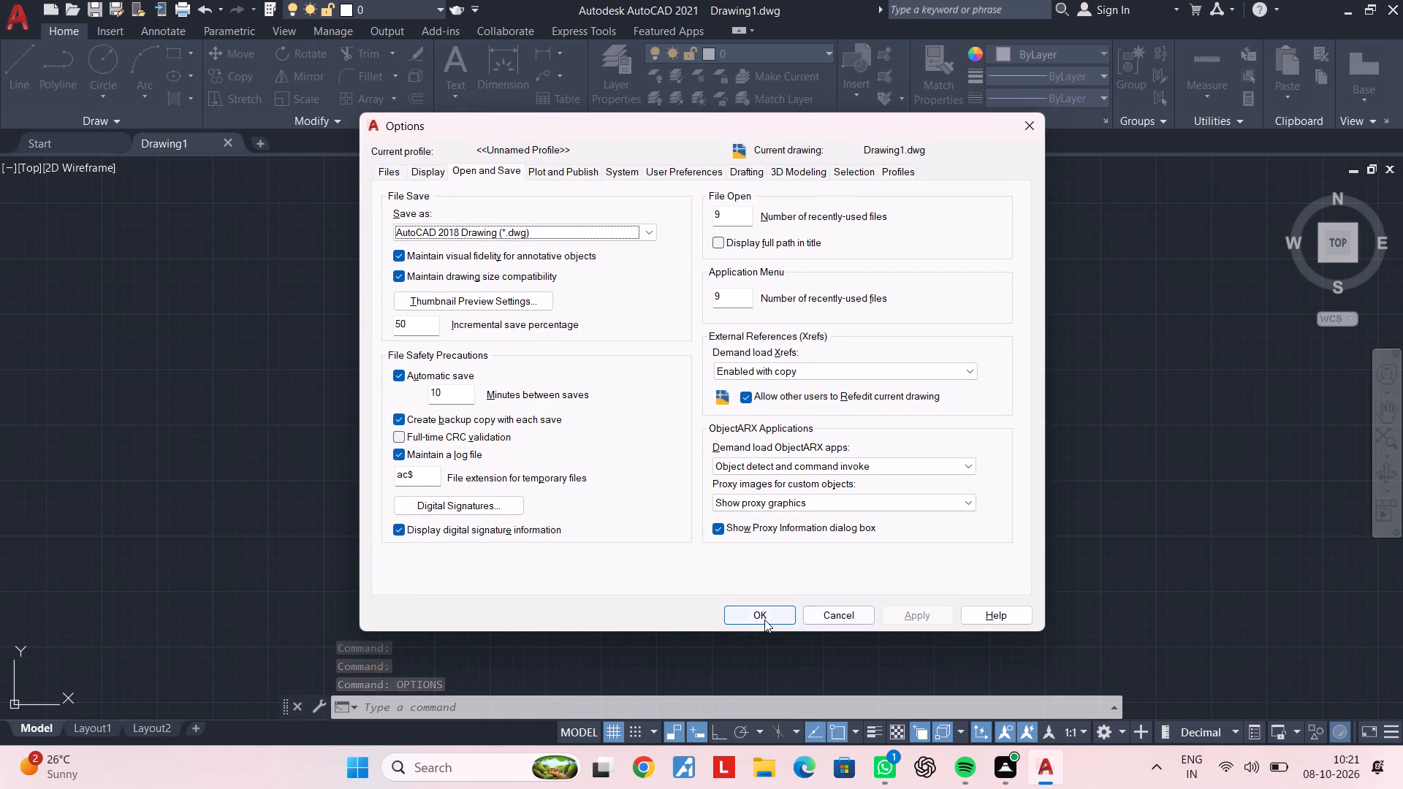
left_click(764, 620)
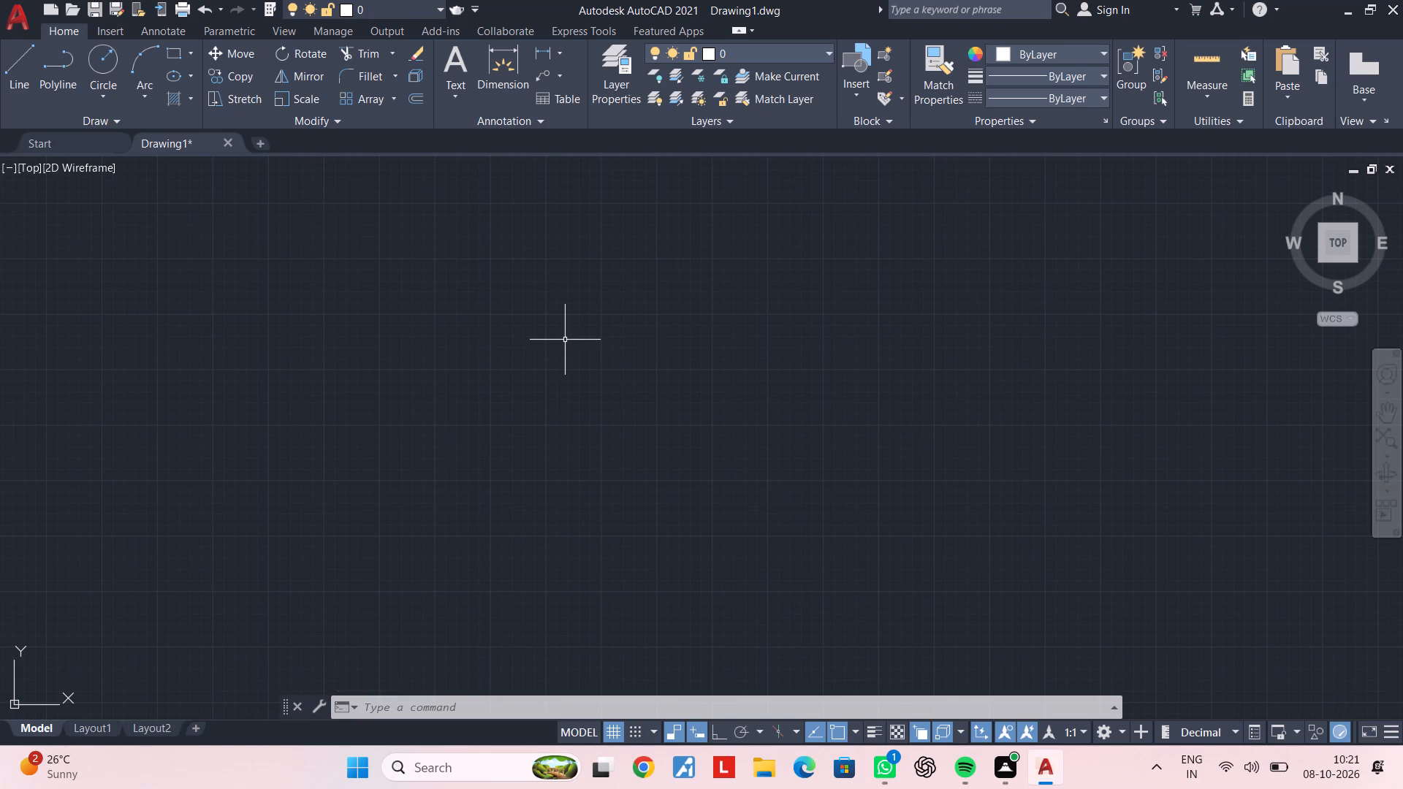
Set the drawing's length units to Engineering with 0'-0" precision, keeping millimeters as the insertion scale.
type("un")
key("space")
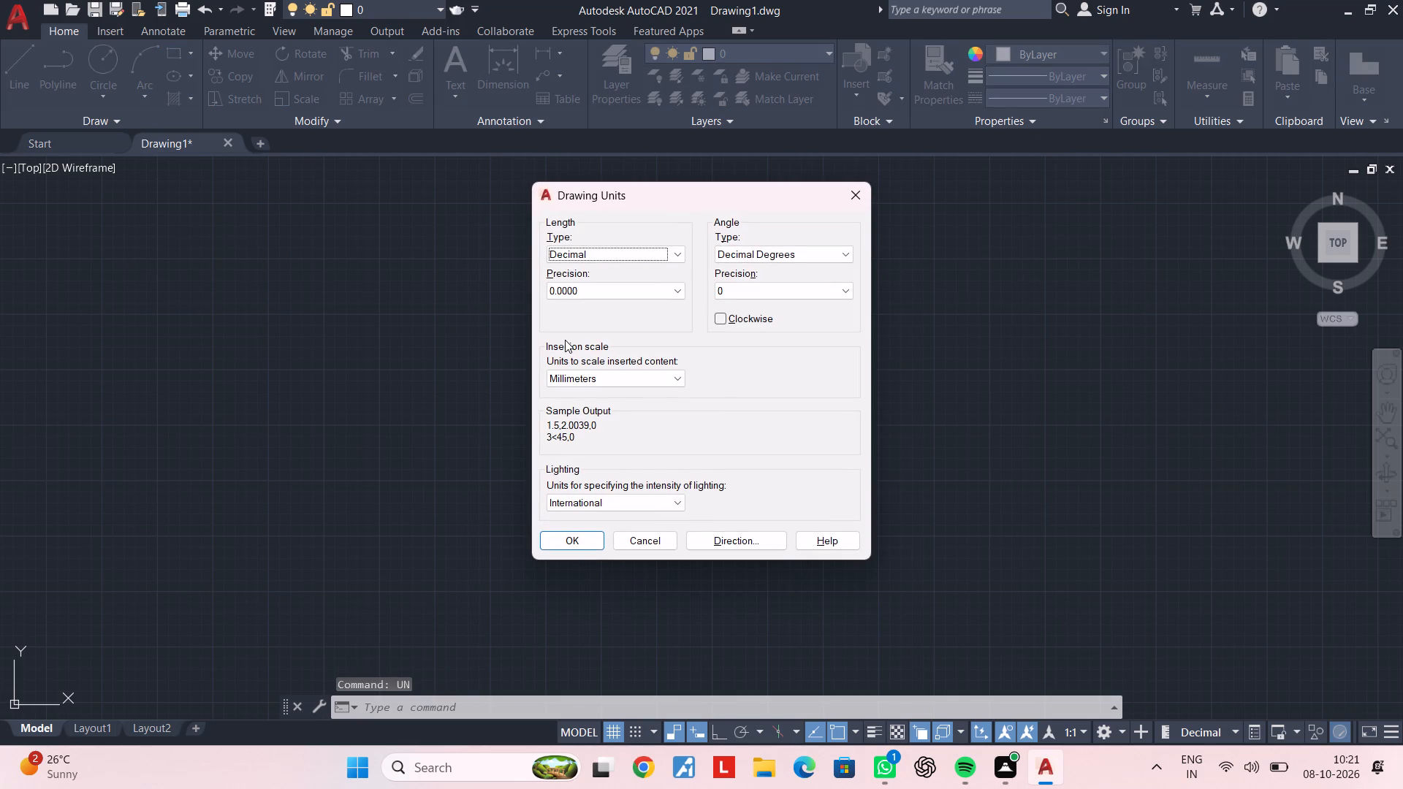
left_click(609, 256)
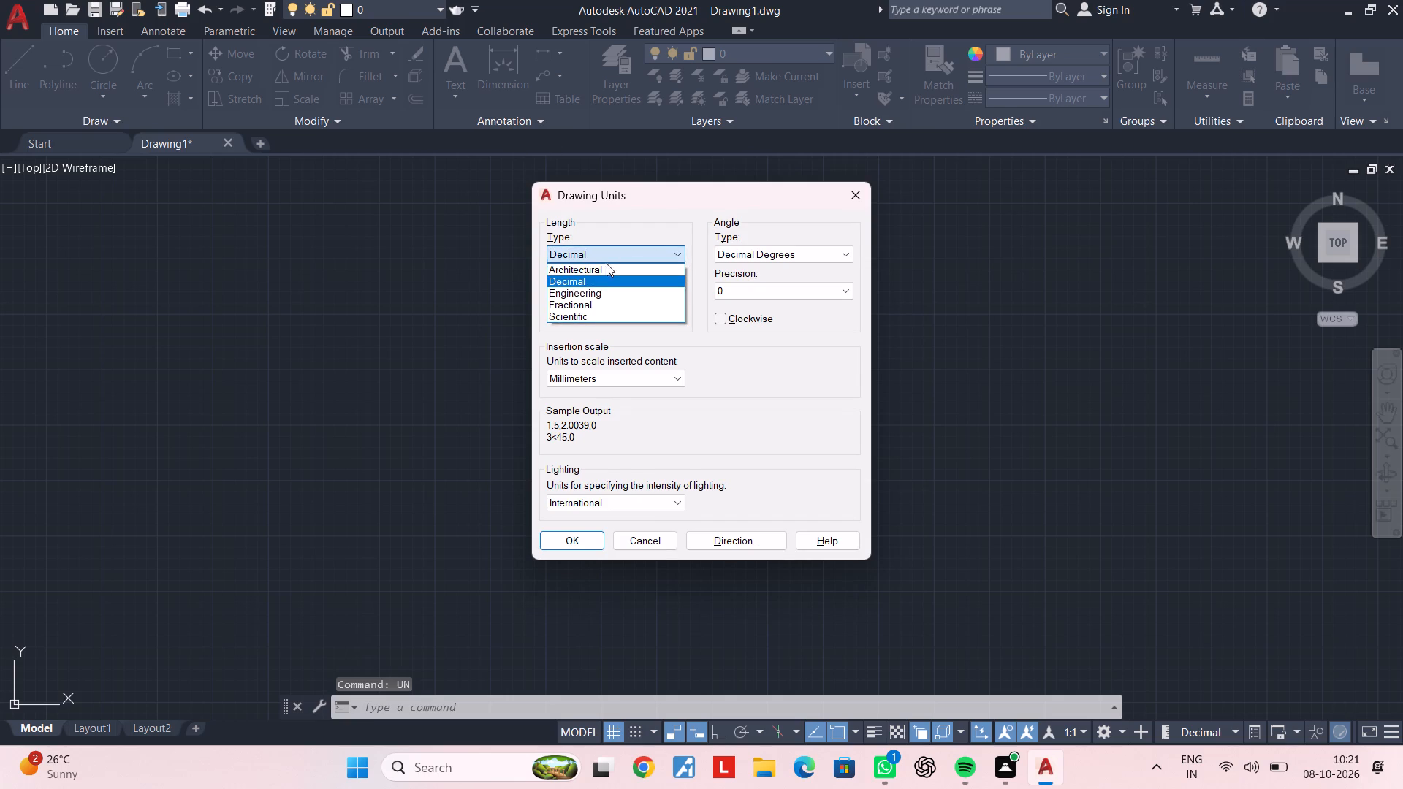
left_click(600, 289)
left_click(590, 294)
left_click(590, 302)
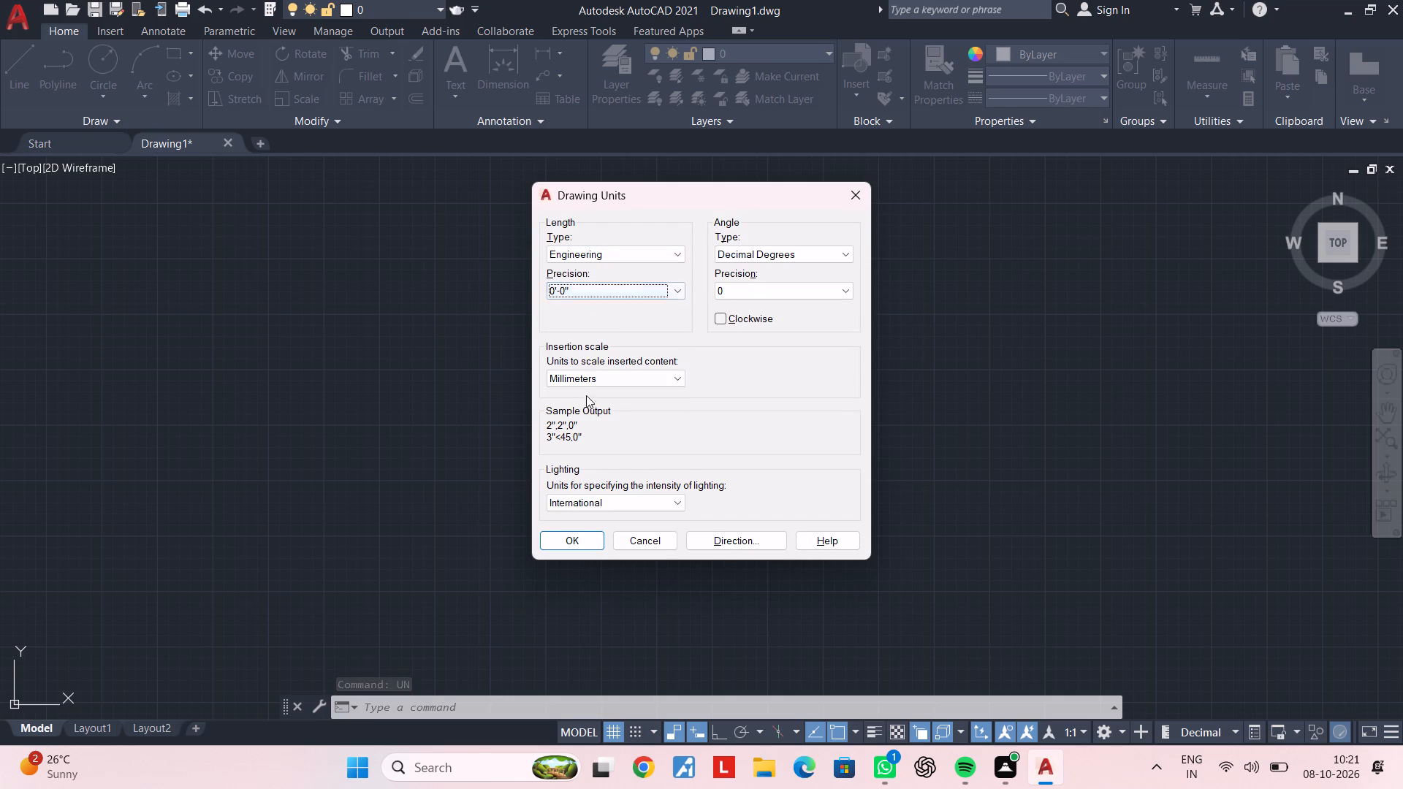
left_click(580, 535)
left_click(761, 439)
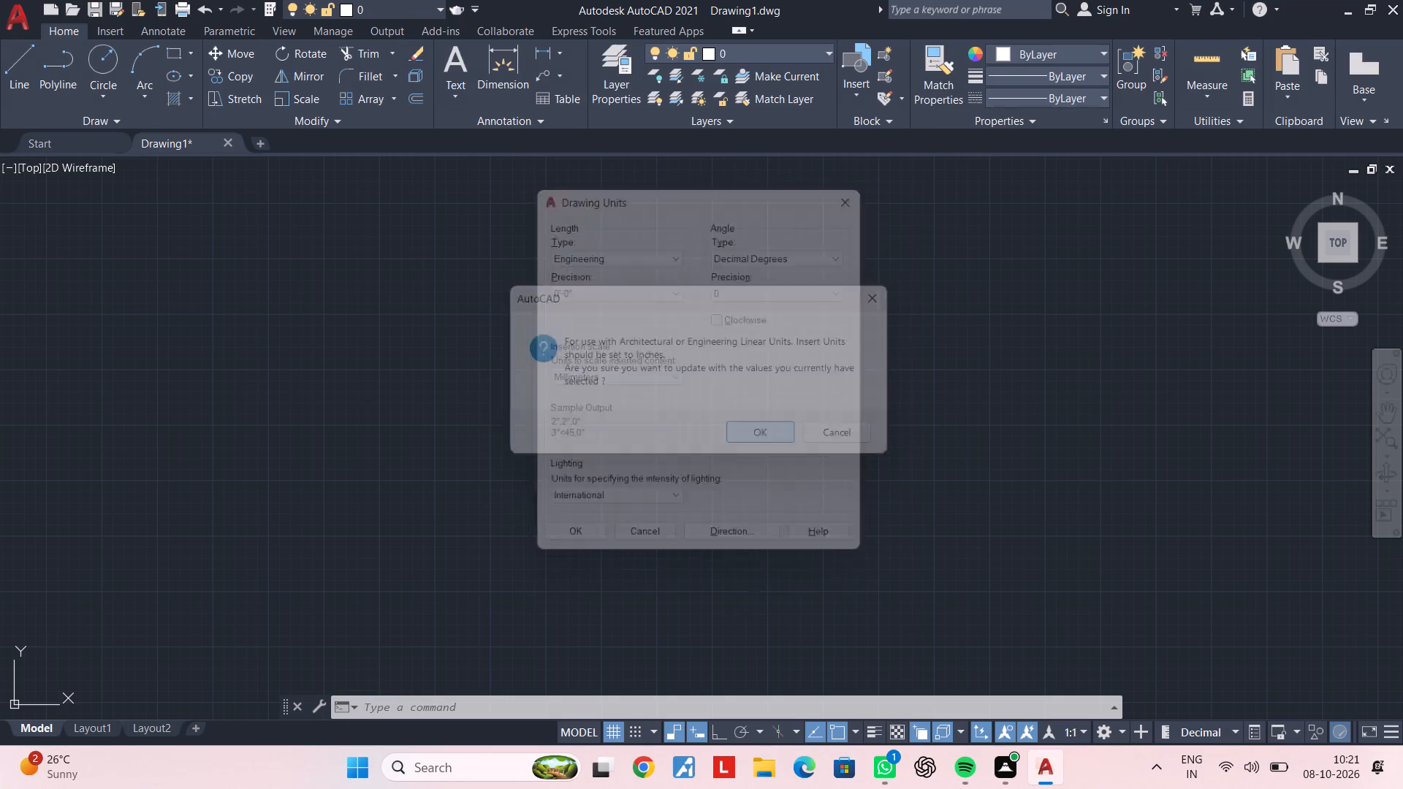
Modify dimension style ISO-25 so its linear primary units use the Engineering format.
type("d")
key("space")
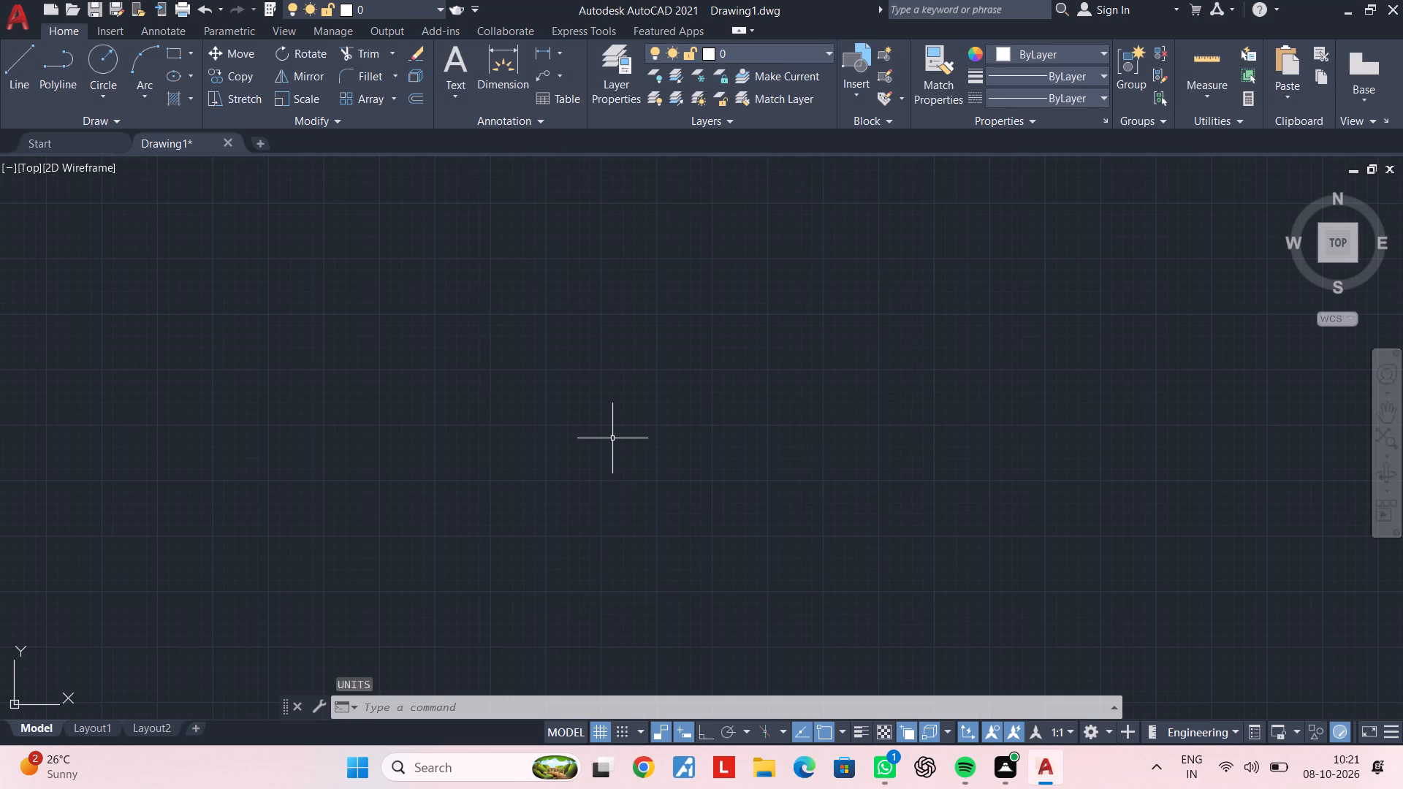
left_click(889, 344)
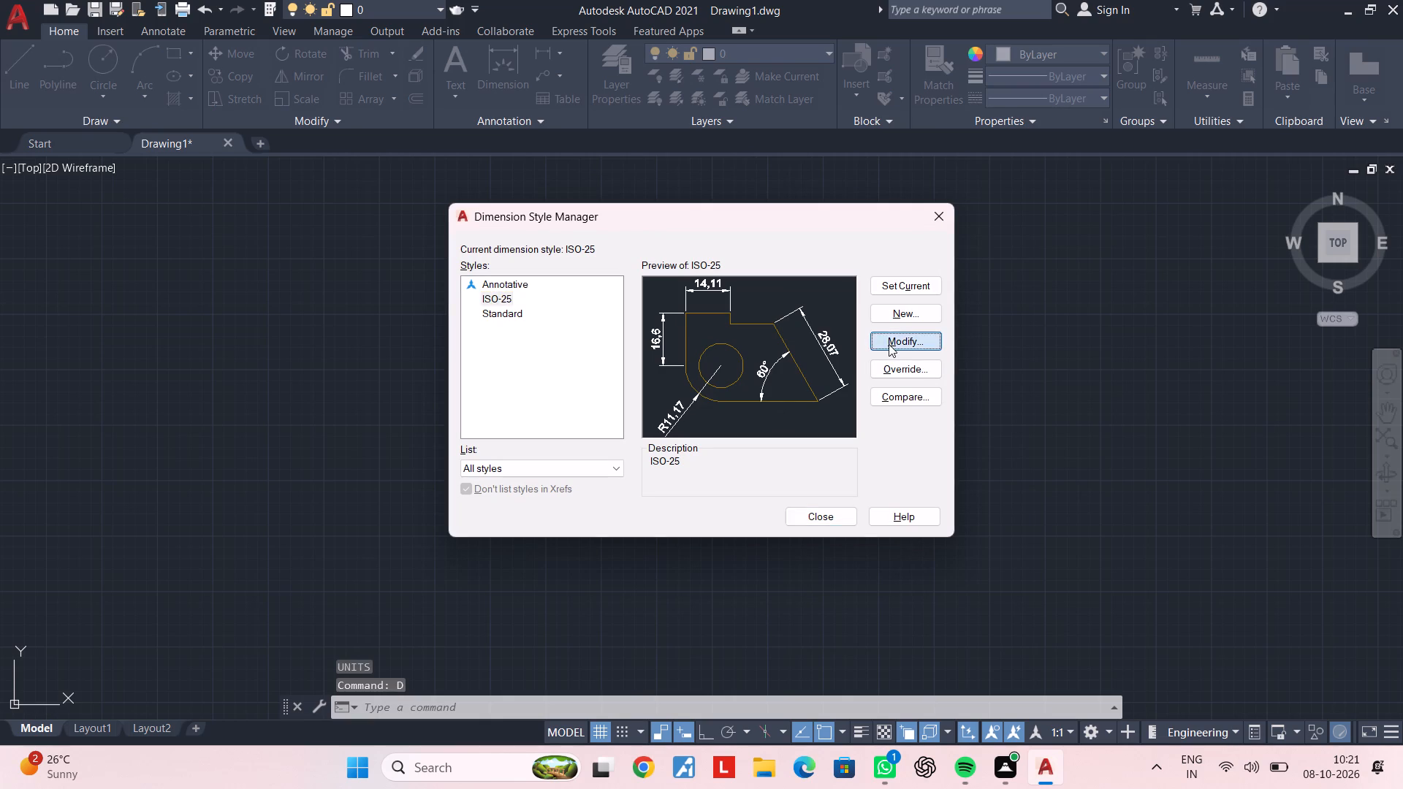
left_click(608, 218)
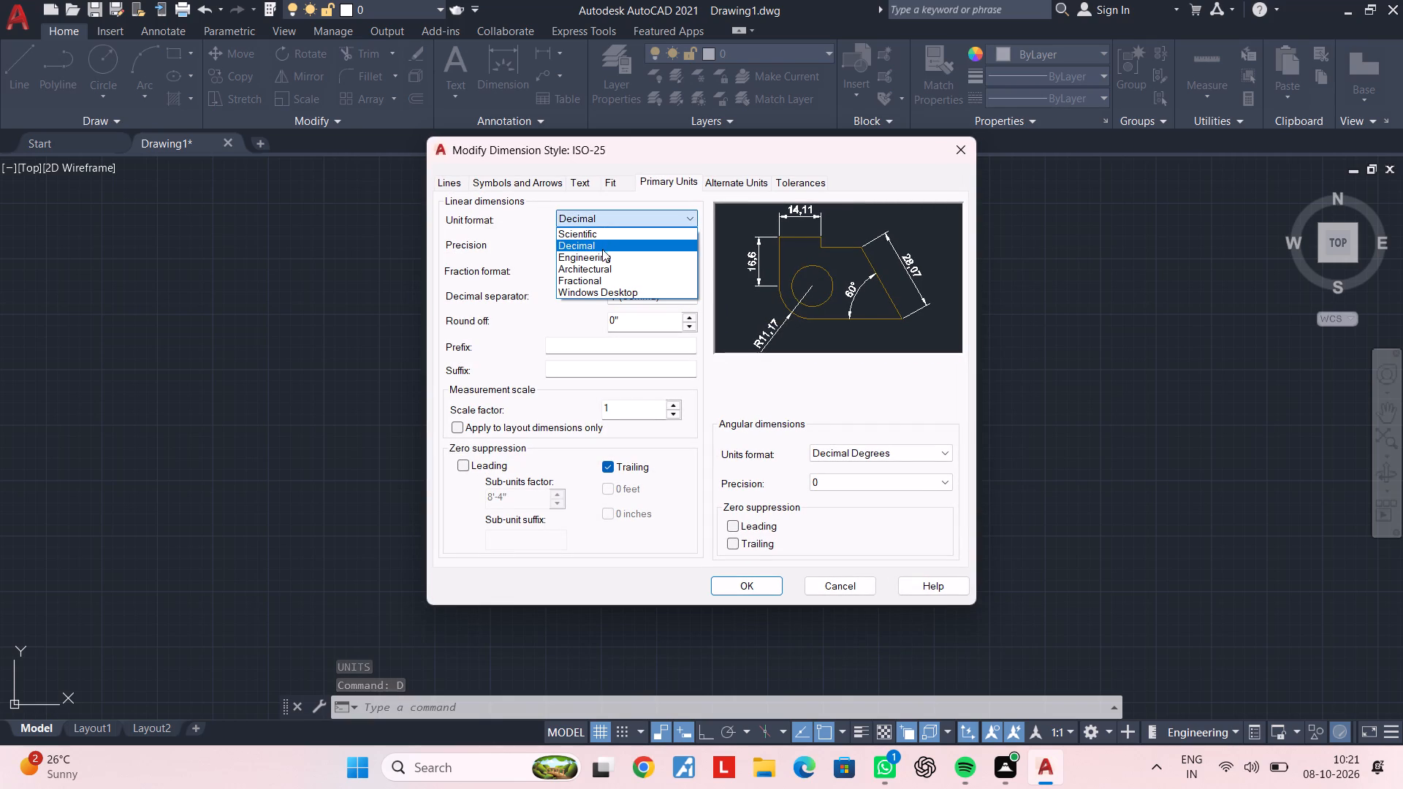
left_click(602, 253)
left_click(602, 253)
left_click(602, 255)
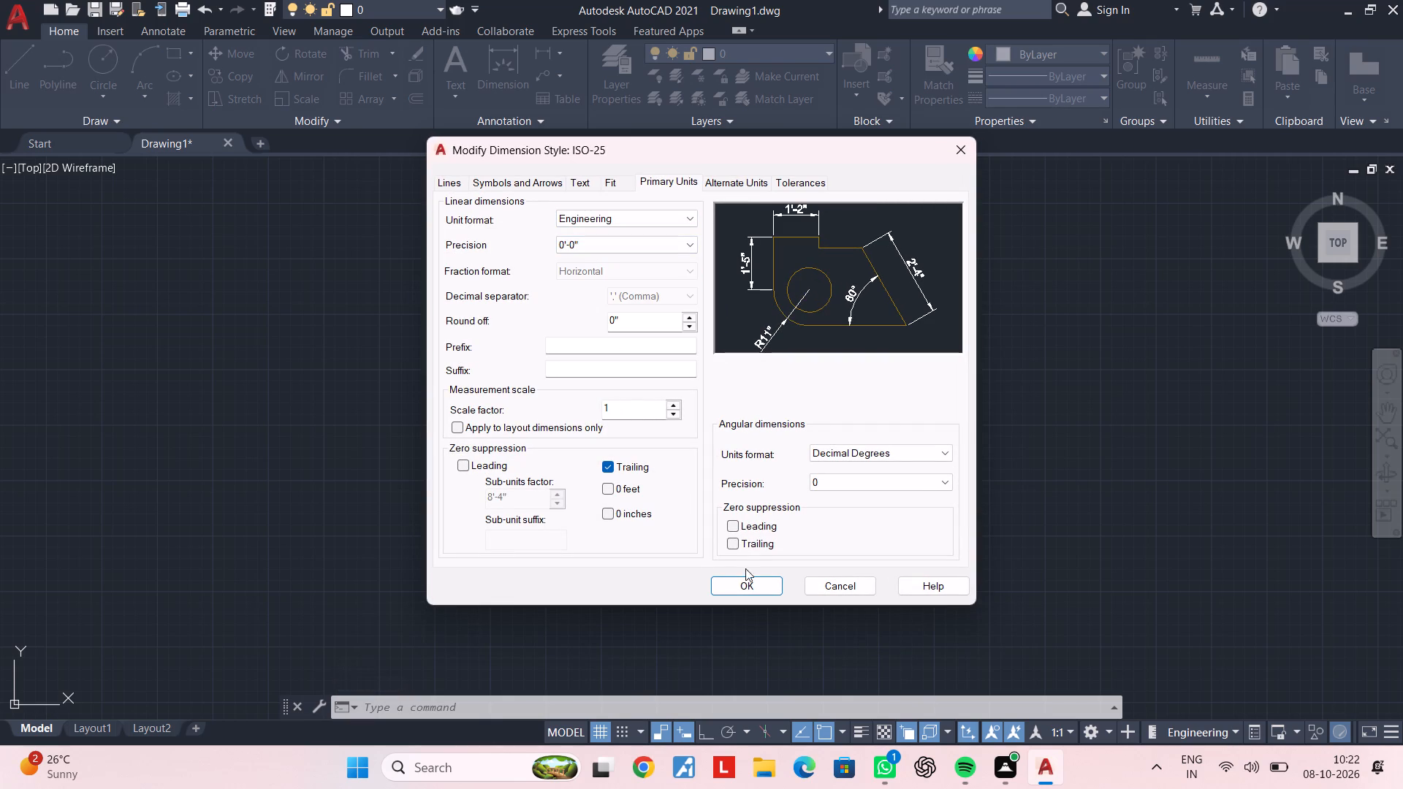
Set the ISO-25 dimension text height to 6" and make the style current.
left_click(579, 186)
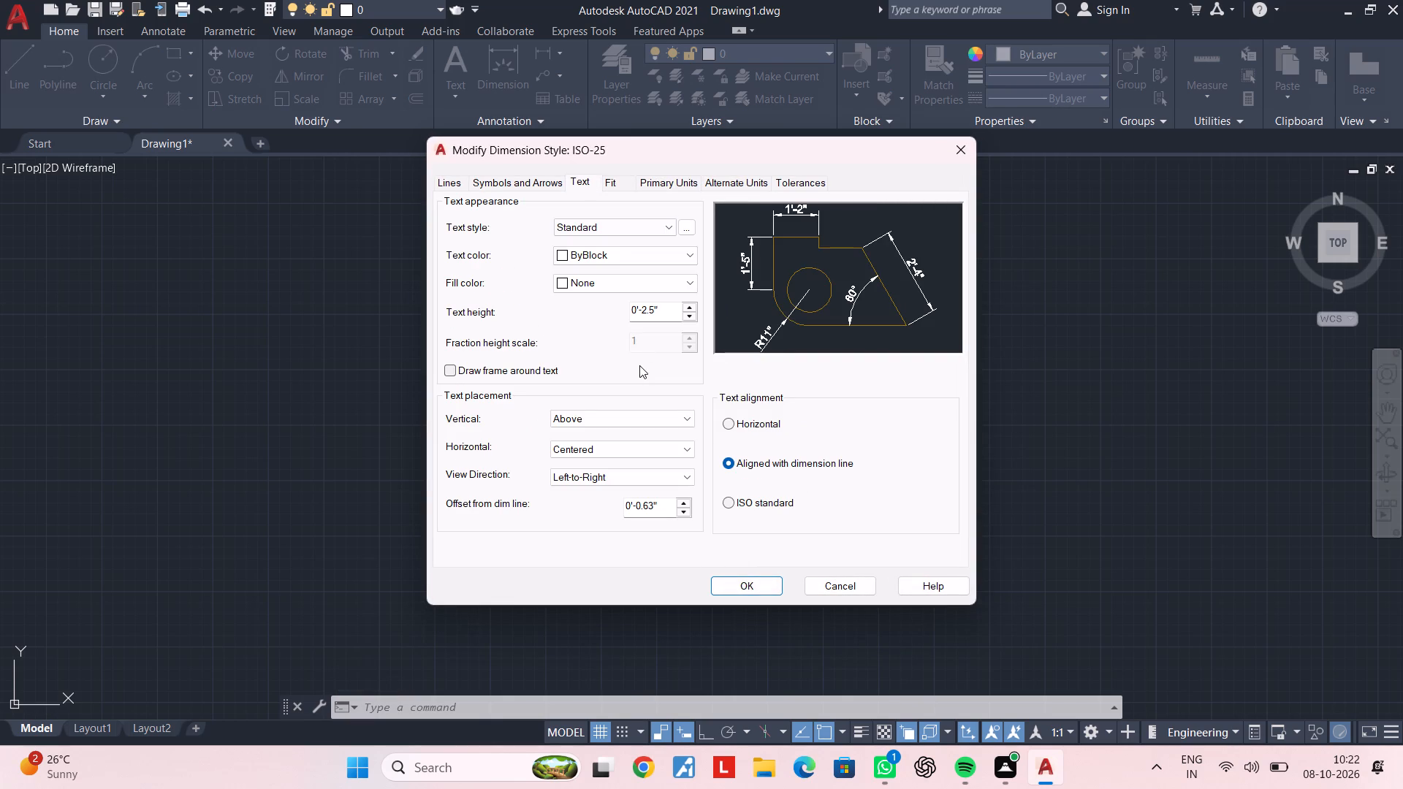
left_click(587, 180)
left_click_drag(670, 303, 499, 304)
key("BackSpace")
type("6\"")
left_click(763, 580)
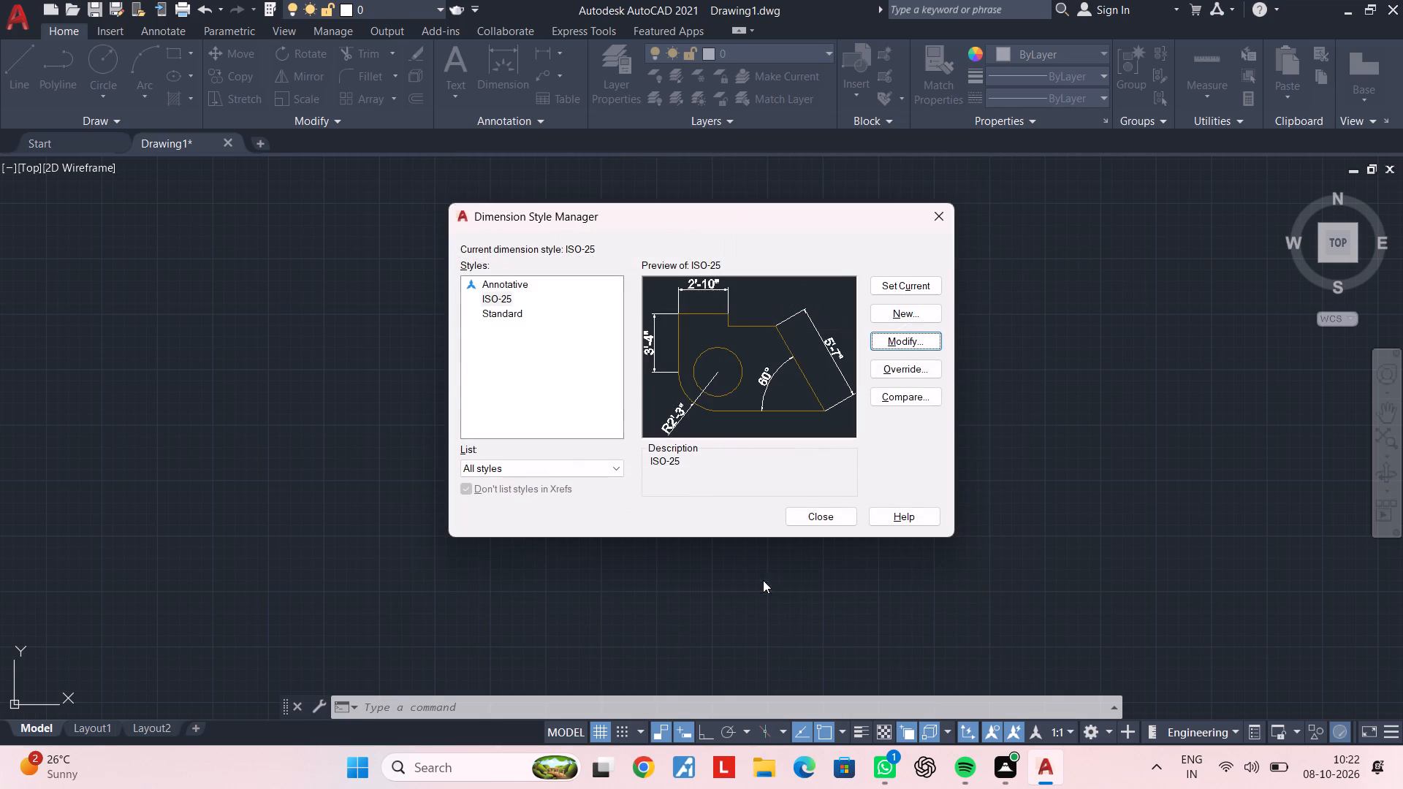
triple_click(913, 284)
left_click(946, 213)
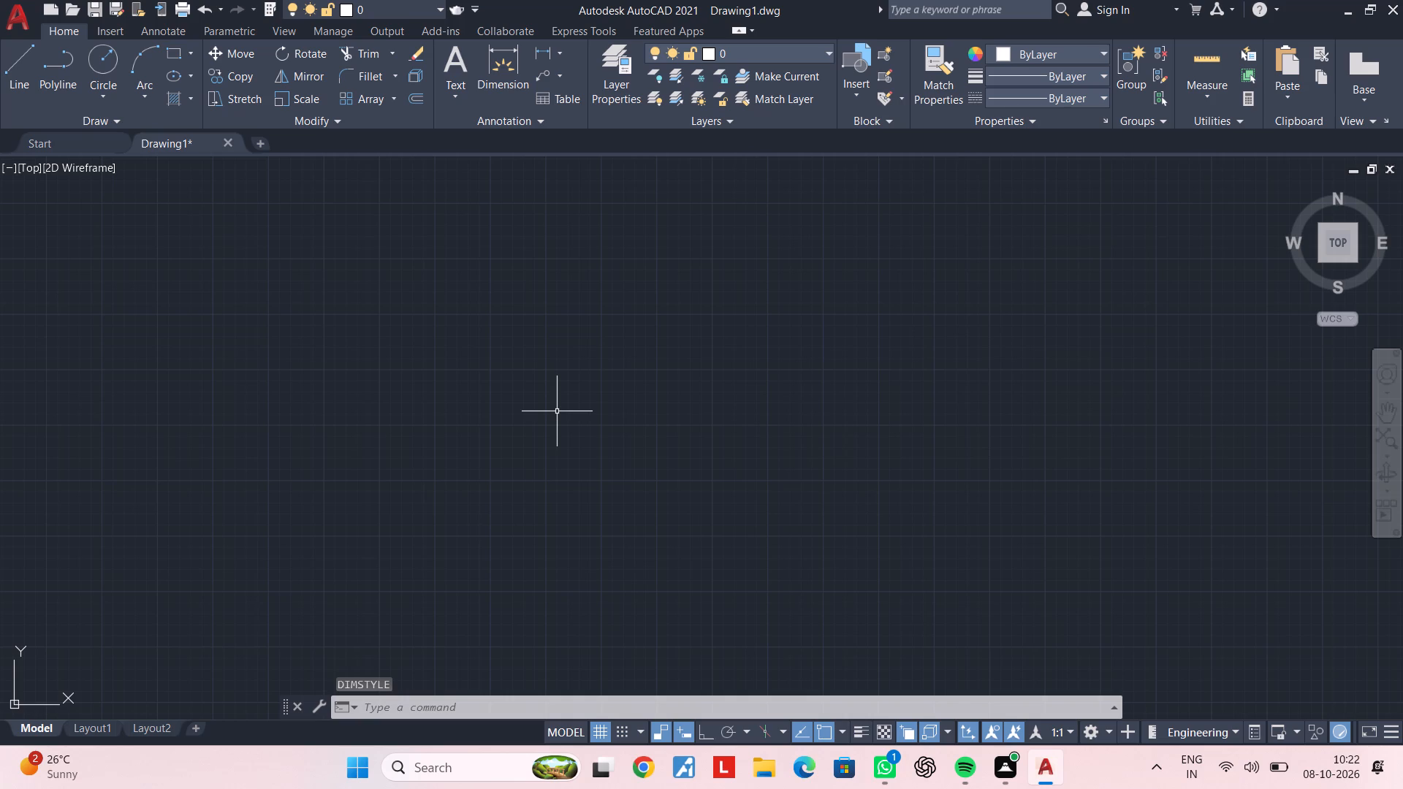
Set the model space limits with the lower left corner at 0,0 and the upper right corner at 100,500.
type("limits 0,0 100,")
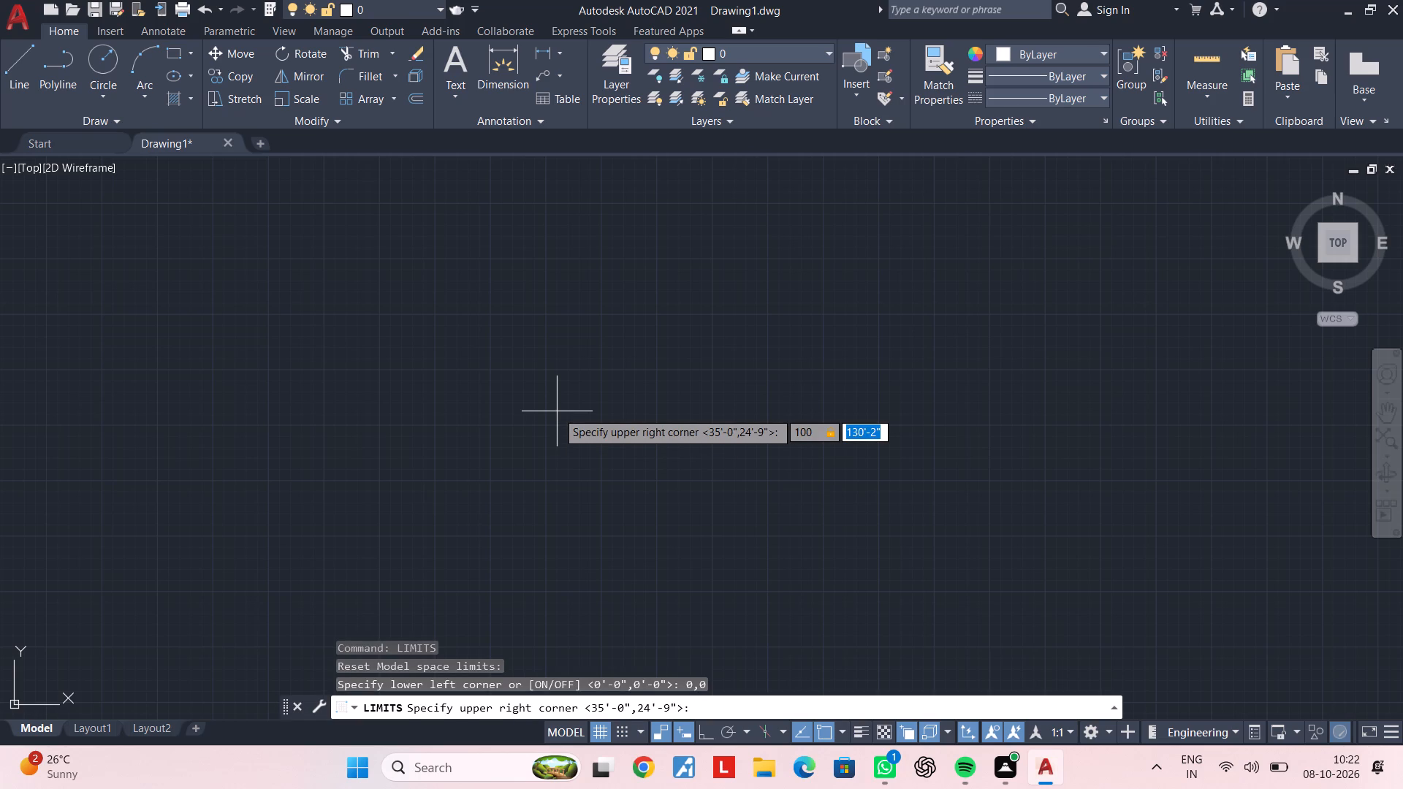
type("500")
key("Return")
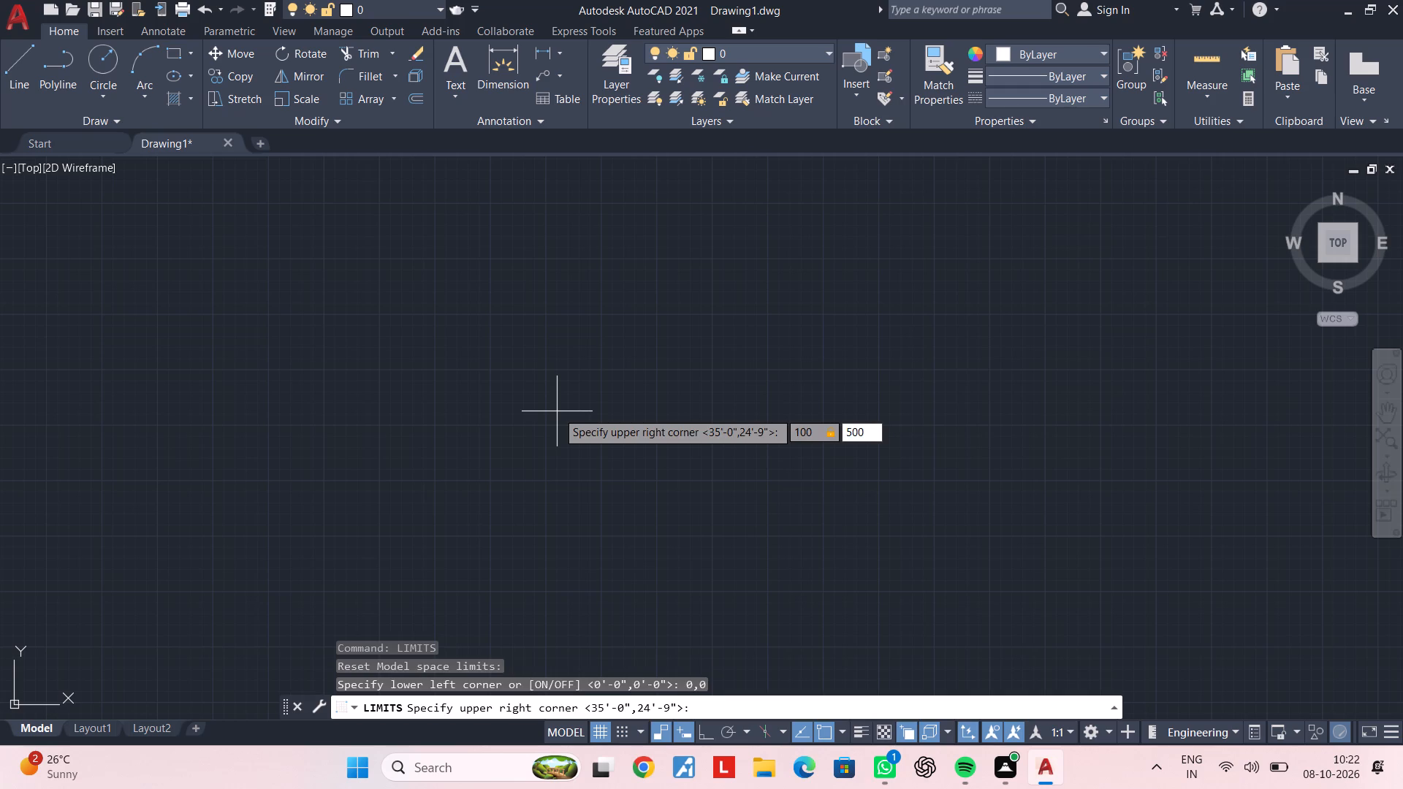
type("z a")
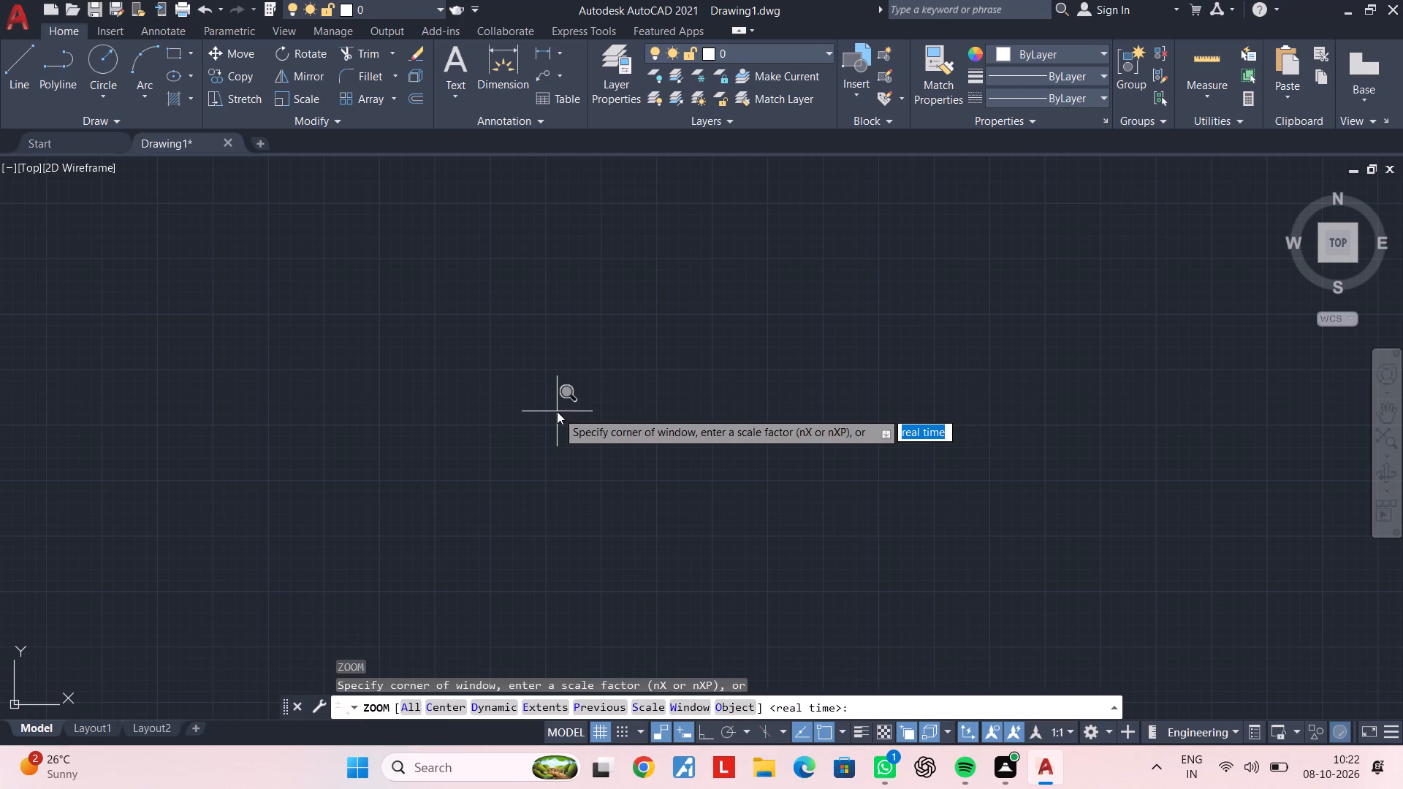
key("space")
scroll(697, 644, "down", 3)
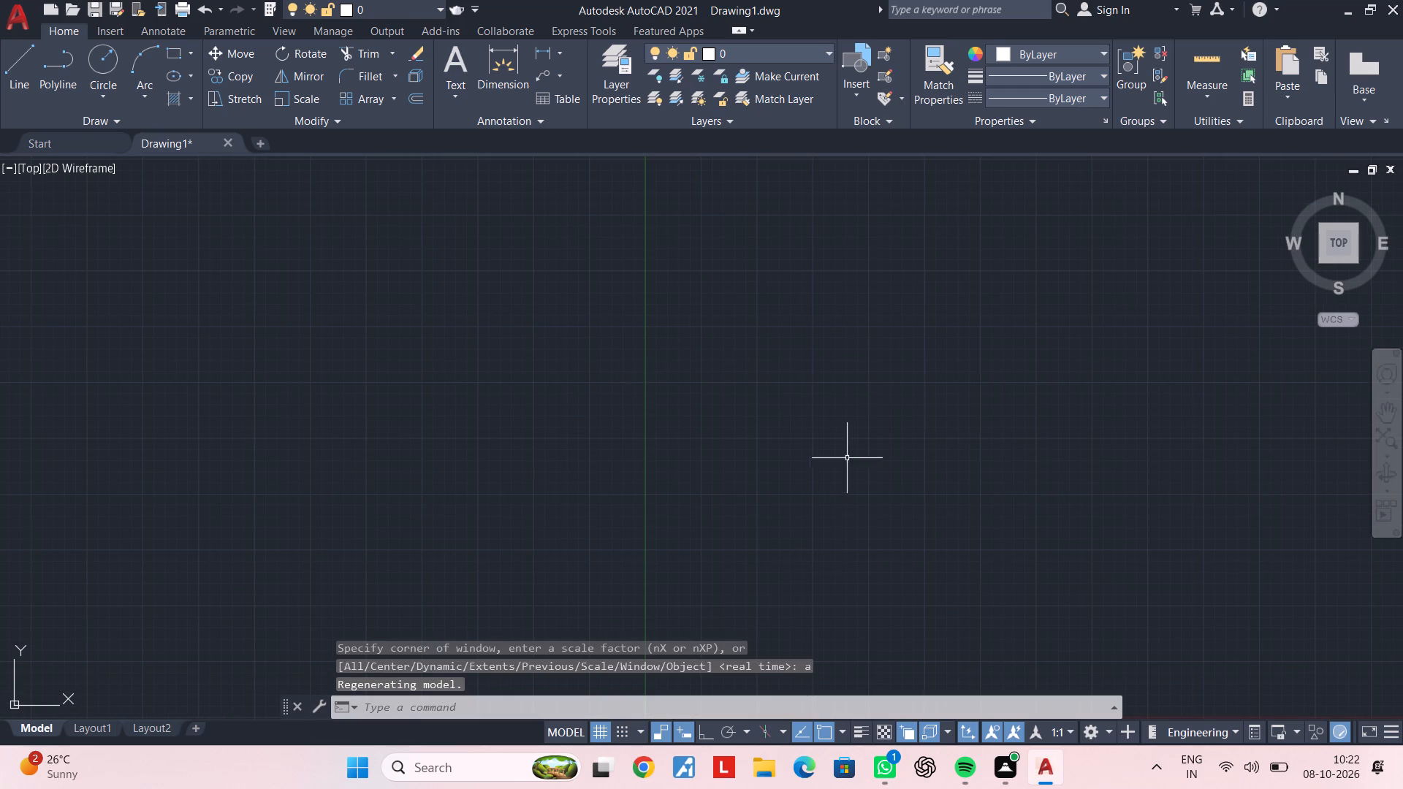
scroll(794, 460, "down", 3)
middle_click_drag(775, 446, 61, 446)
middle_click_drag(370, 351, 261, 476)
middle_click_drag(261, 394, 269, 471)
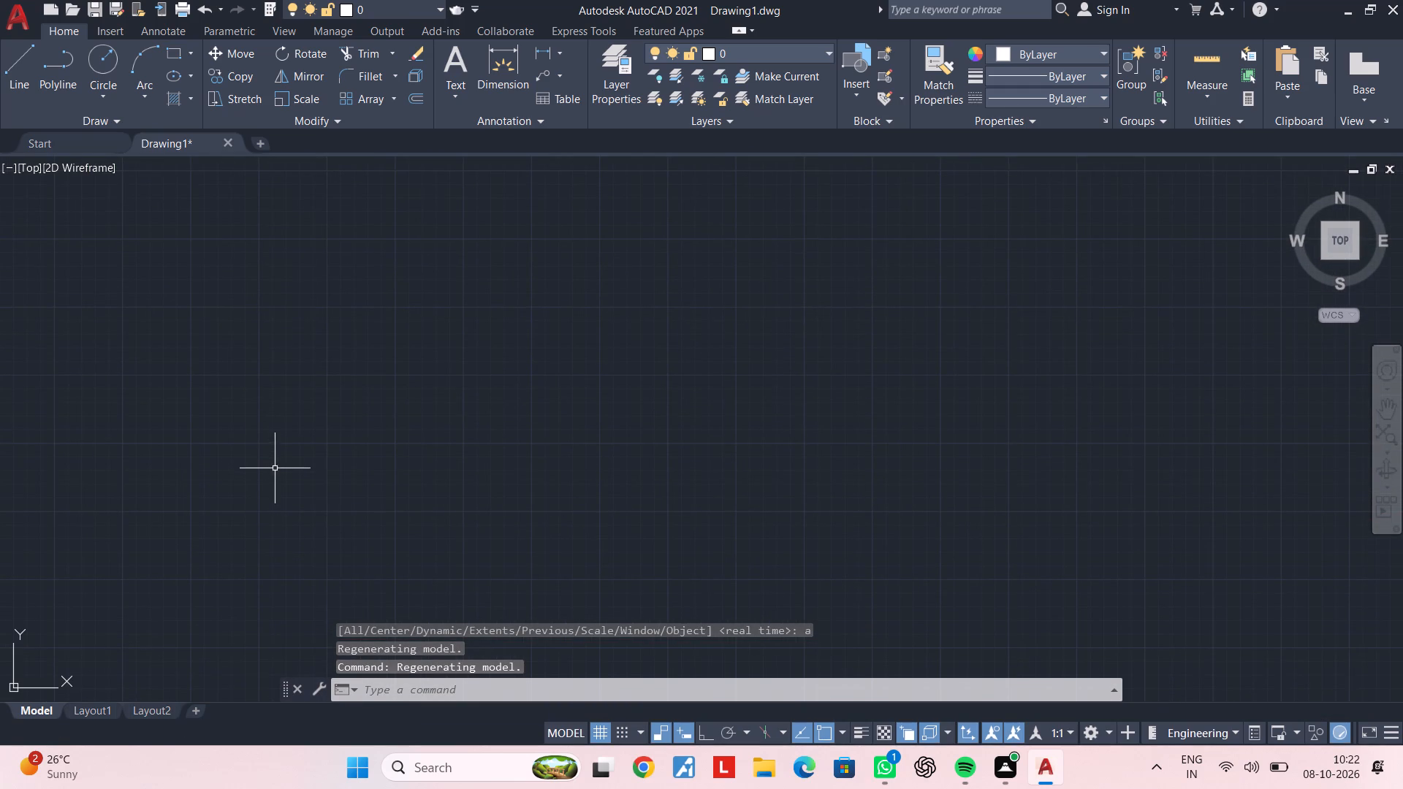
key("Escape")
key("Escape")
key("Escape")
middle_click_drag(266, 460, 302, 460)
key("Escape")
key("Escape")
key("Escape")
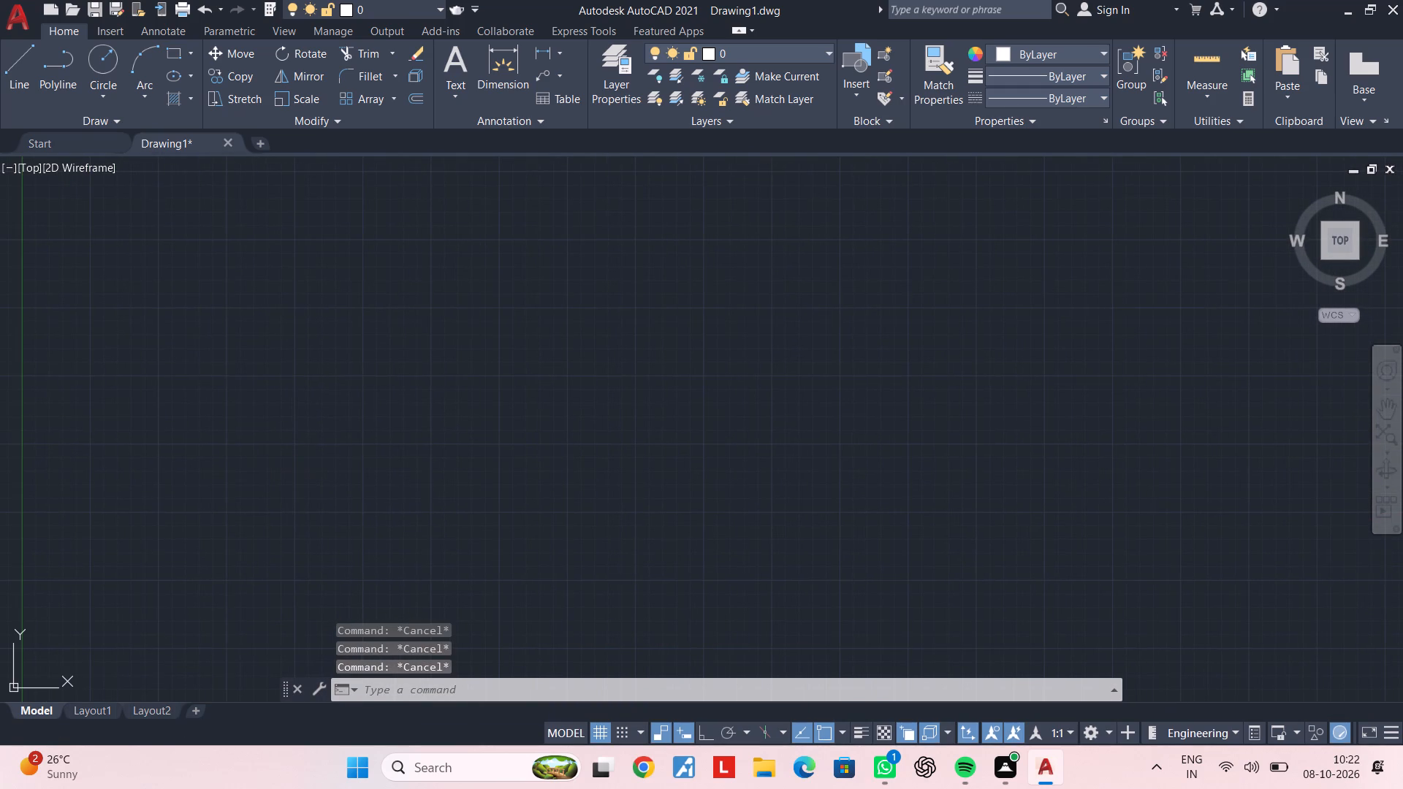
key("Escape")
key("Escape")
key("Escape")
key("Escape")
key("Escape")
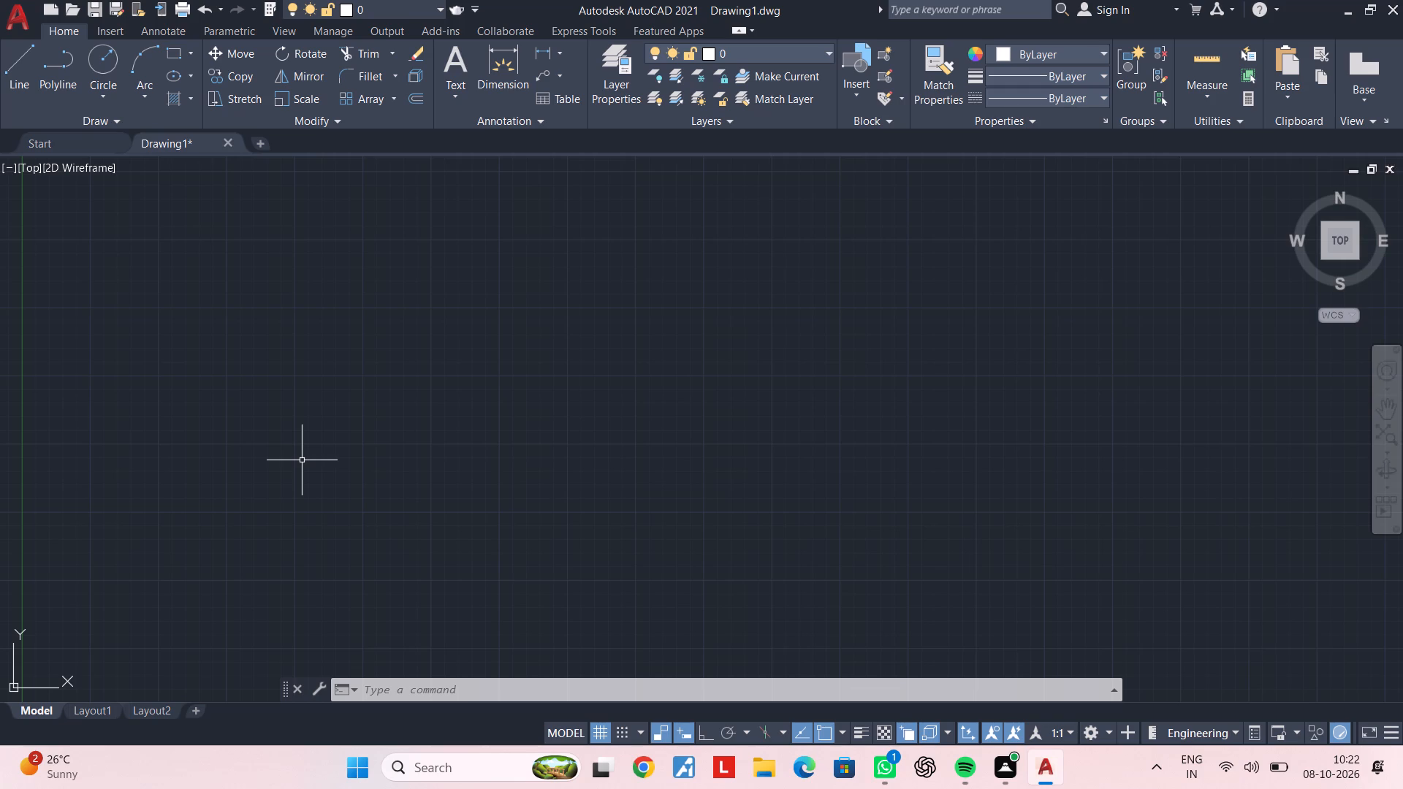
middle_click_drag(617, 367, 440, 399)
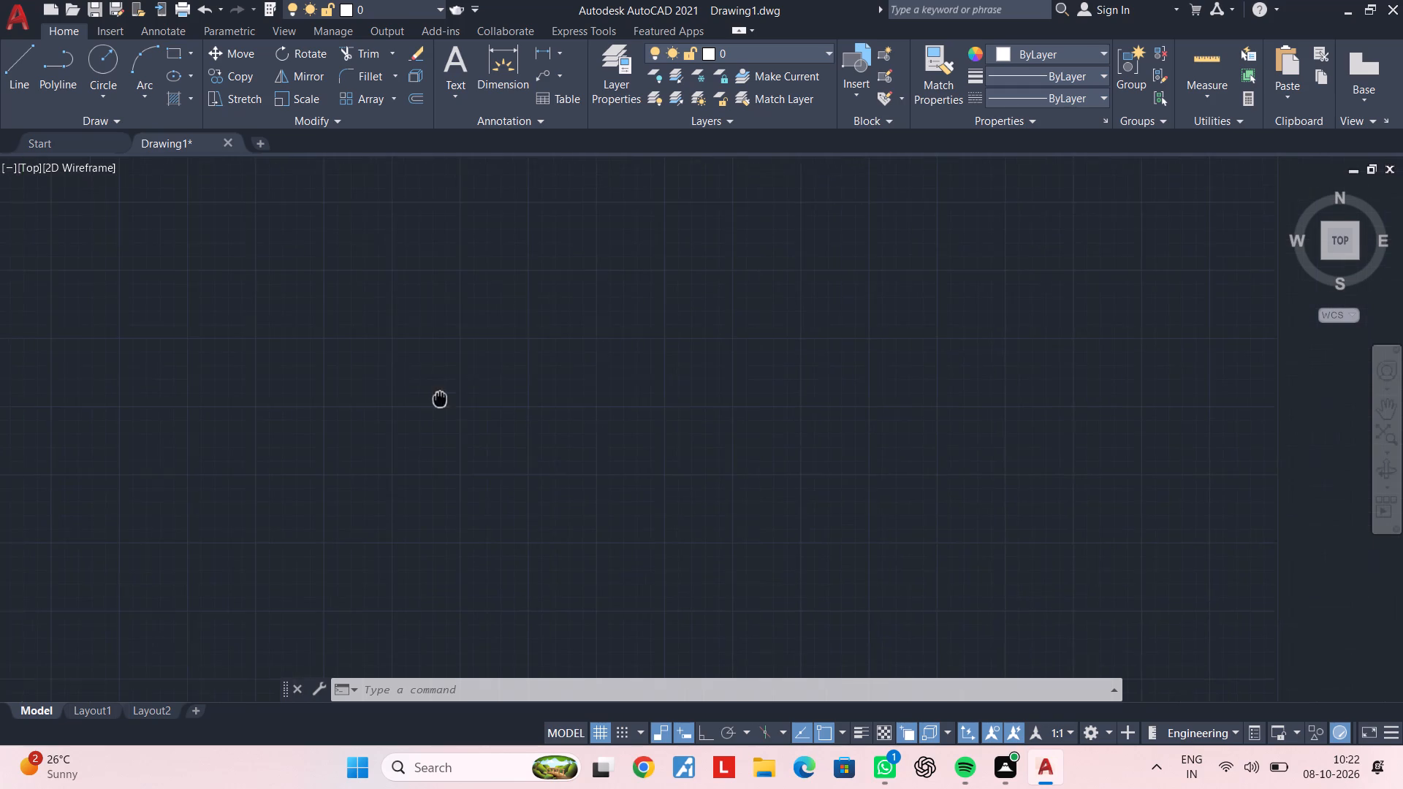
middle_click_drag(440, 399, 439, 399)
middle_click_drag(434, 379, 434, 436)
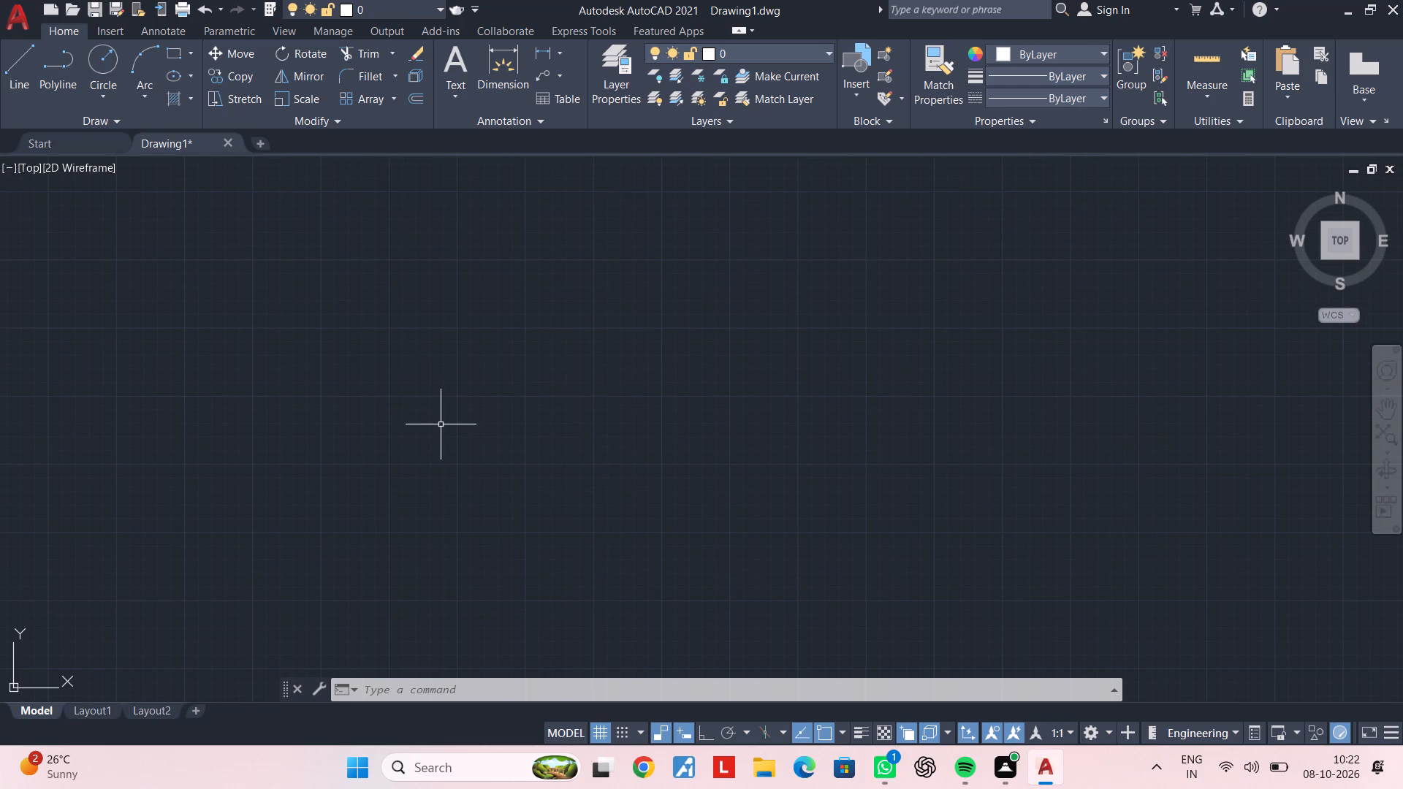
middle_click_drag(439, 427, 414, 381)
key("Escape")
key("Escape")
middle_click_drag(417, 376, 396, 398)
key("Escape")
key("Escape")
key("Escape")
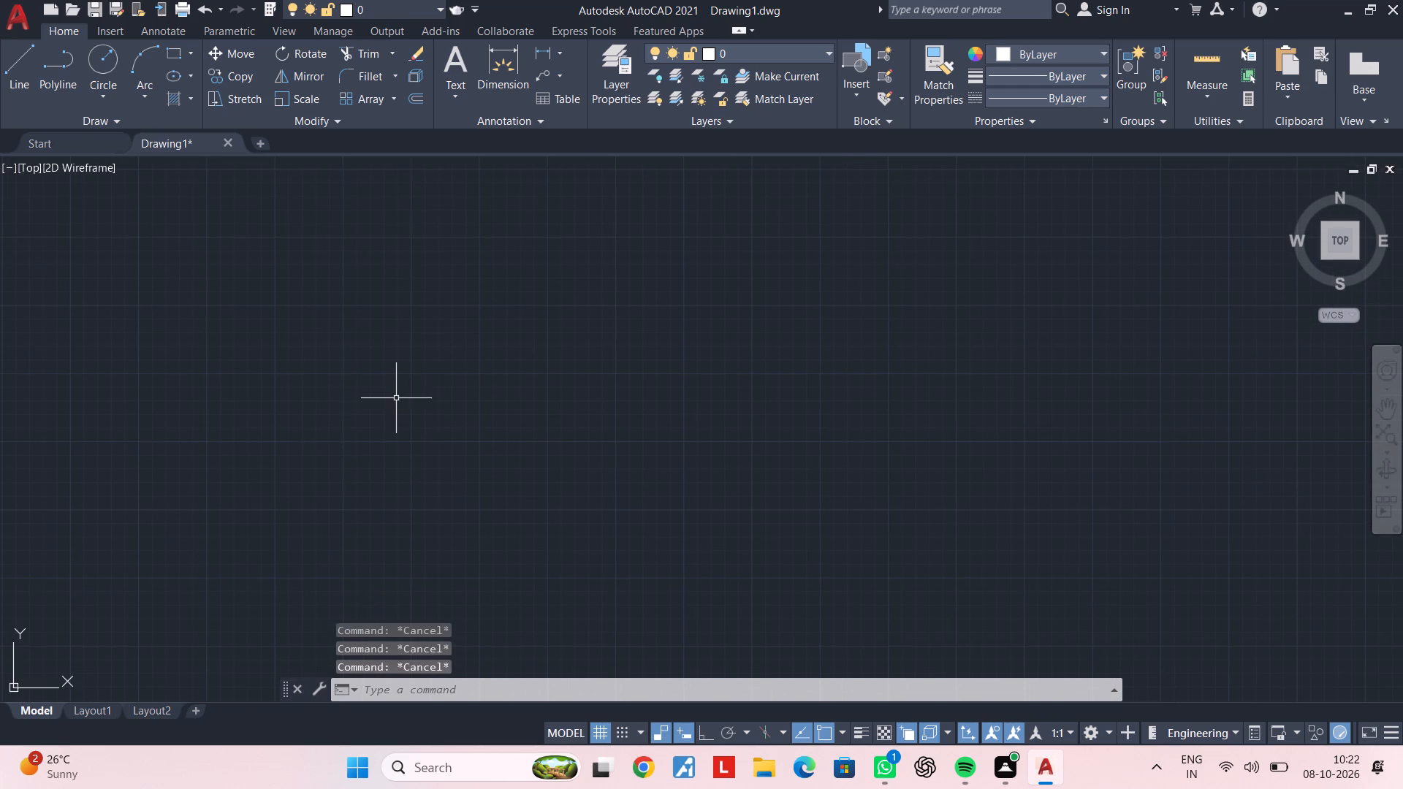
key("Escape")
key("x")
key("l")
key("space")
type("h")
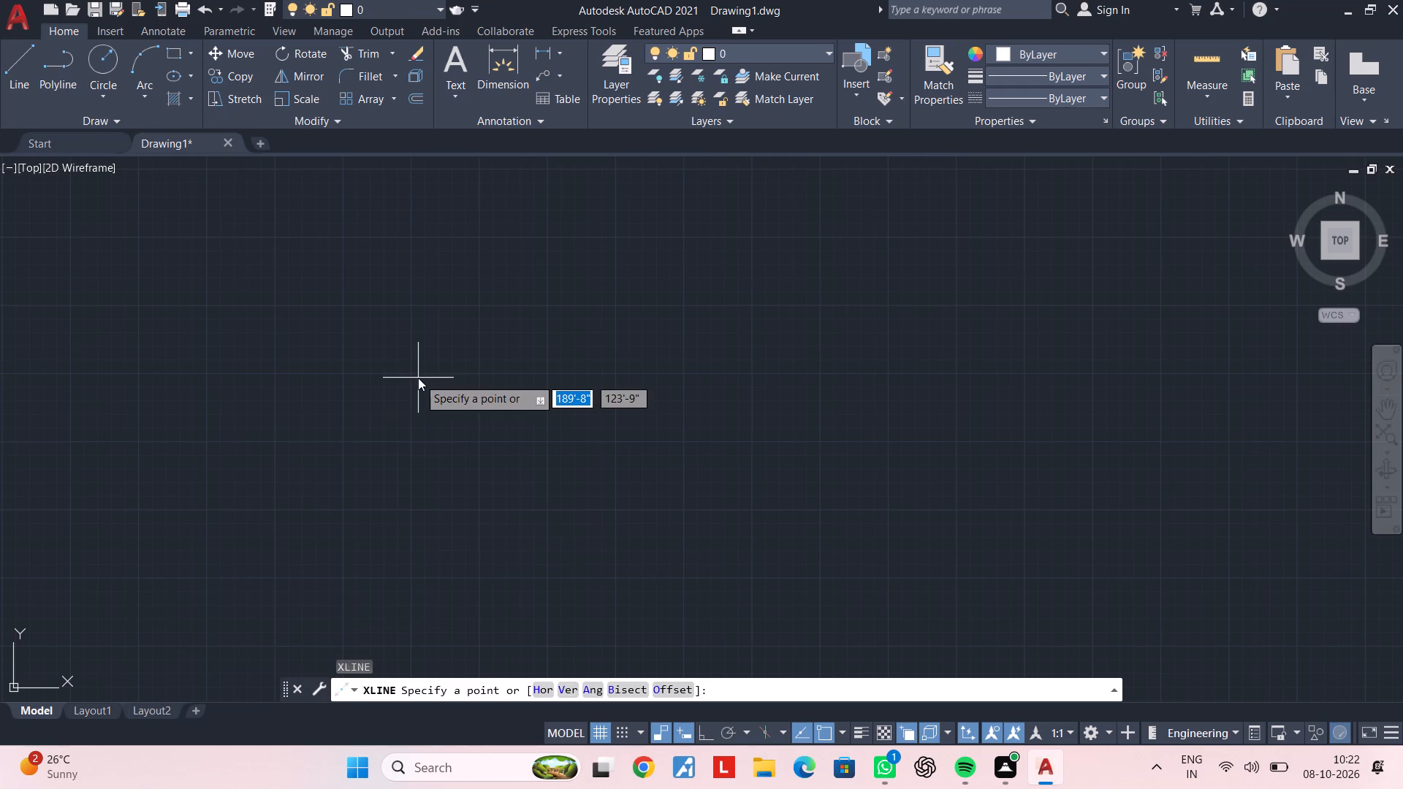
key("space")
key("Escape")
Draw a vertical construction line at X about 168'-8", with Ortho mode turned on.
type("xl")
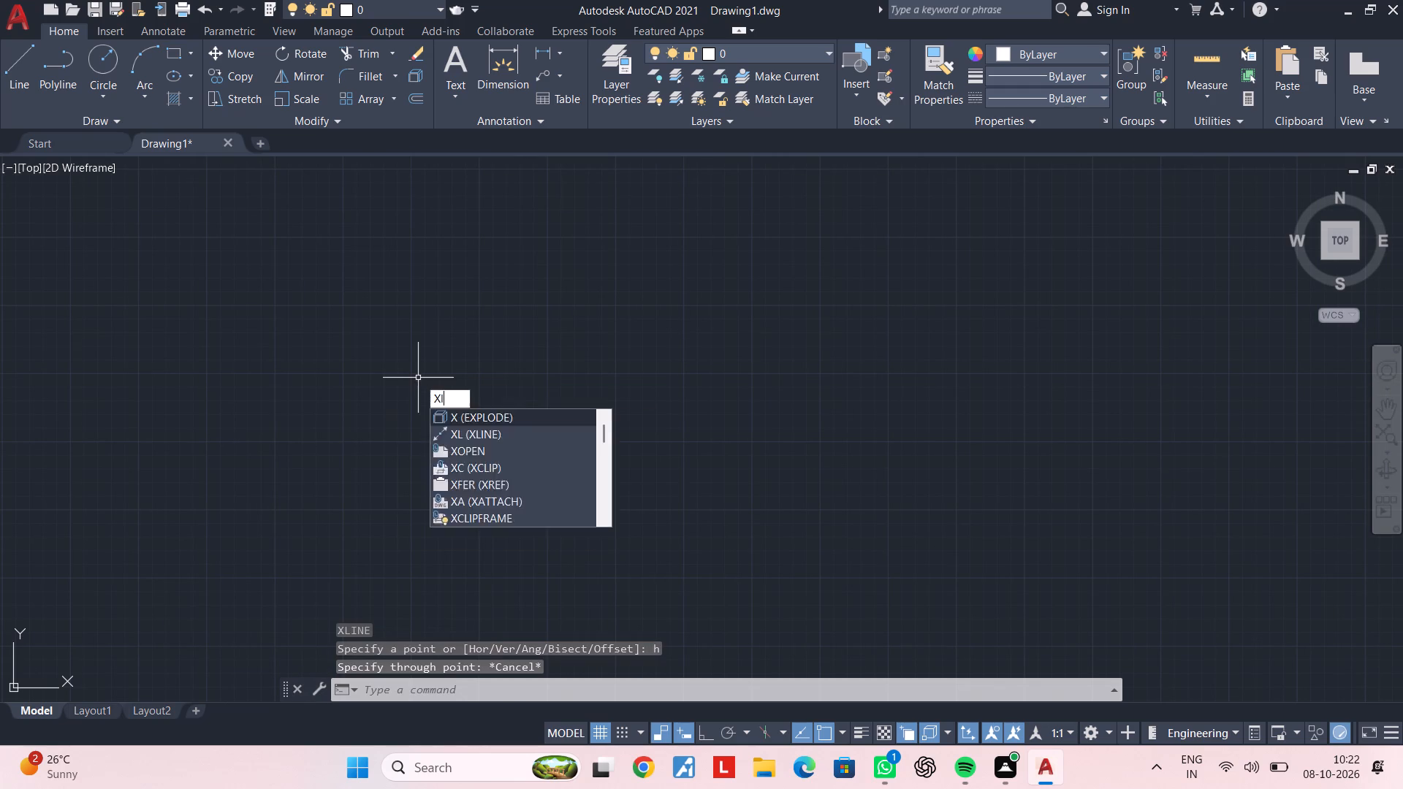
key("space")
type("v")
key("space")
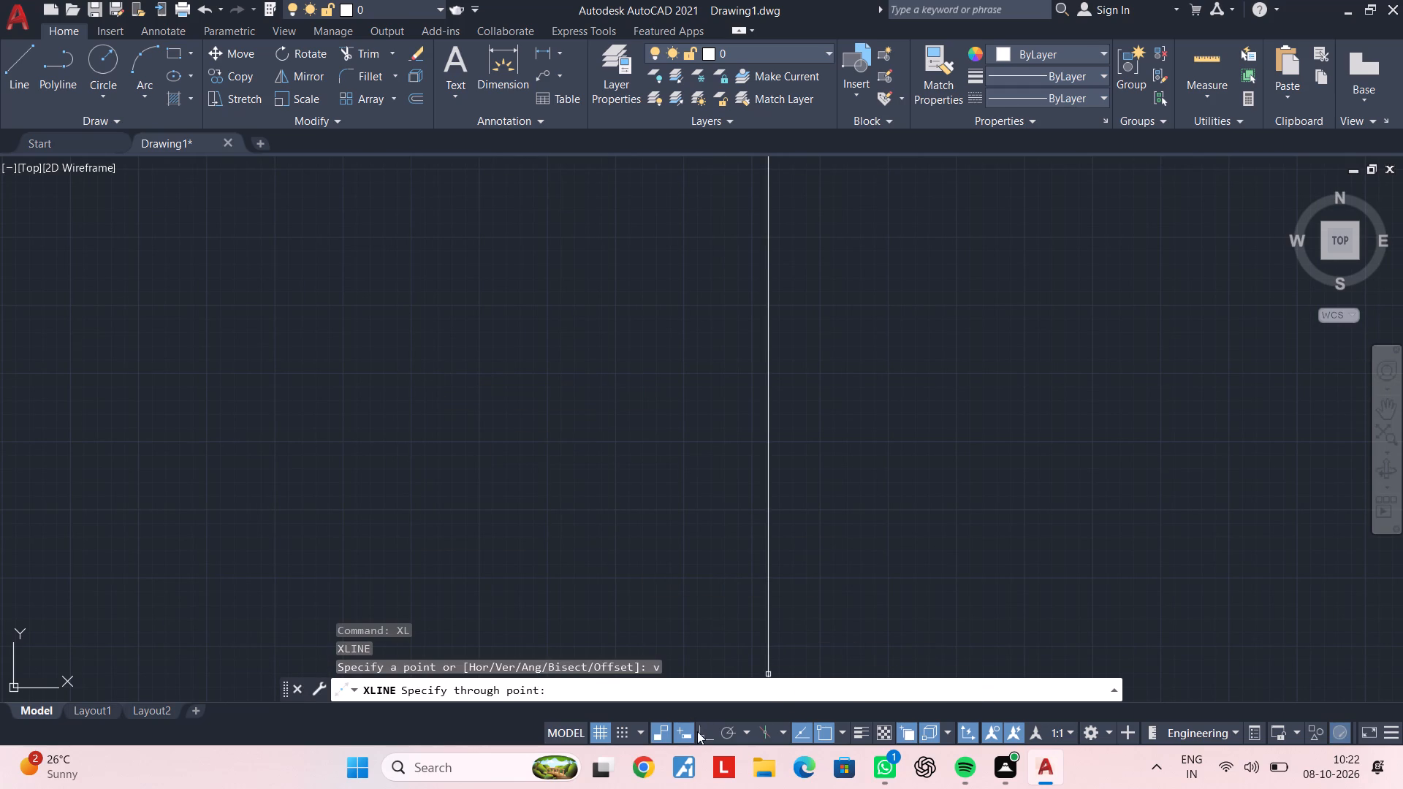
left_click(697, 731)
left_click(349, 389)
key("Escape")
key("Escape")
middle_click(413, 428)
key("Escape")
key("Escape")
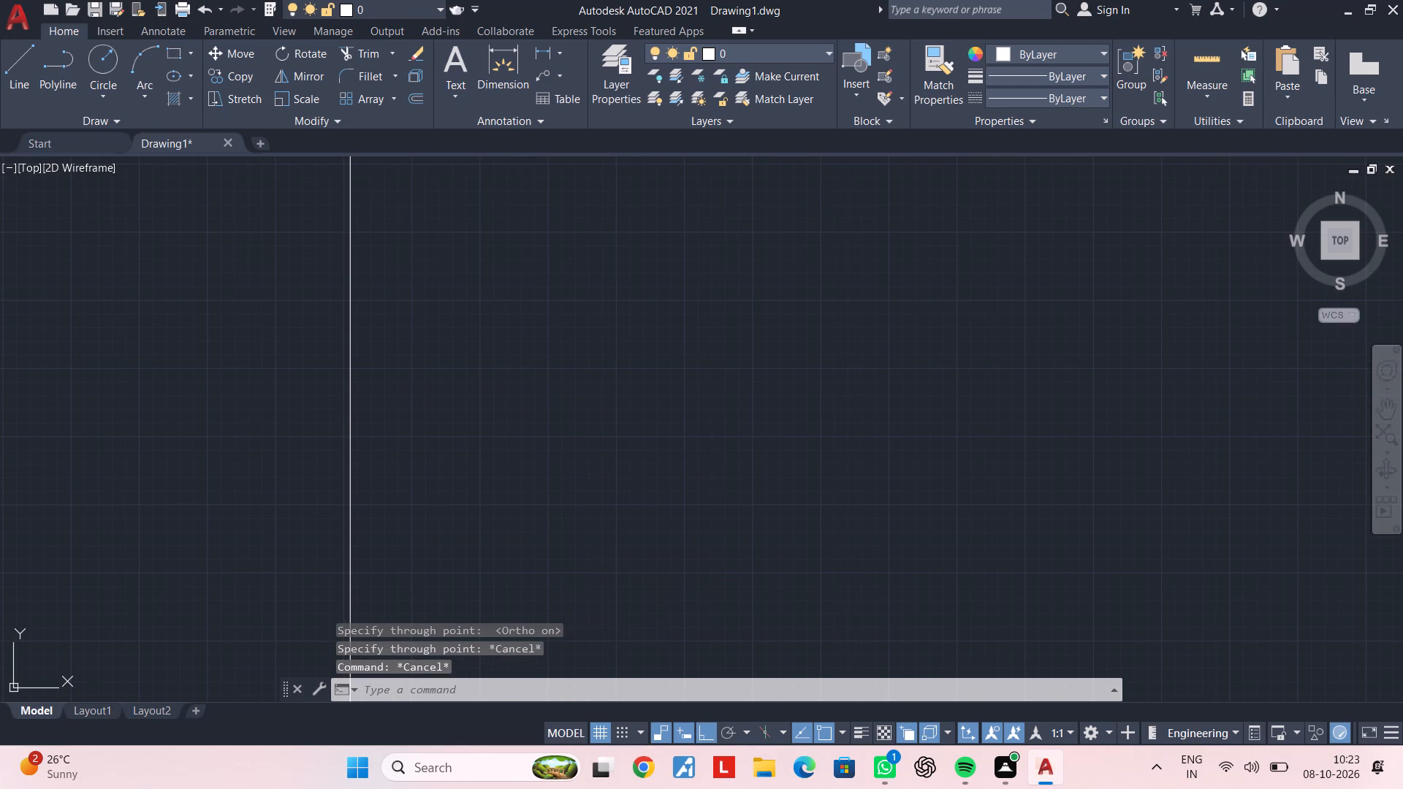
Draw a horizontal construction line crossing the vertical one, at Y about 138'-5".
key("x")
type("l")
key("space")
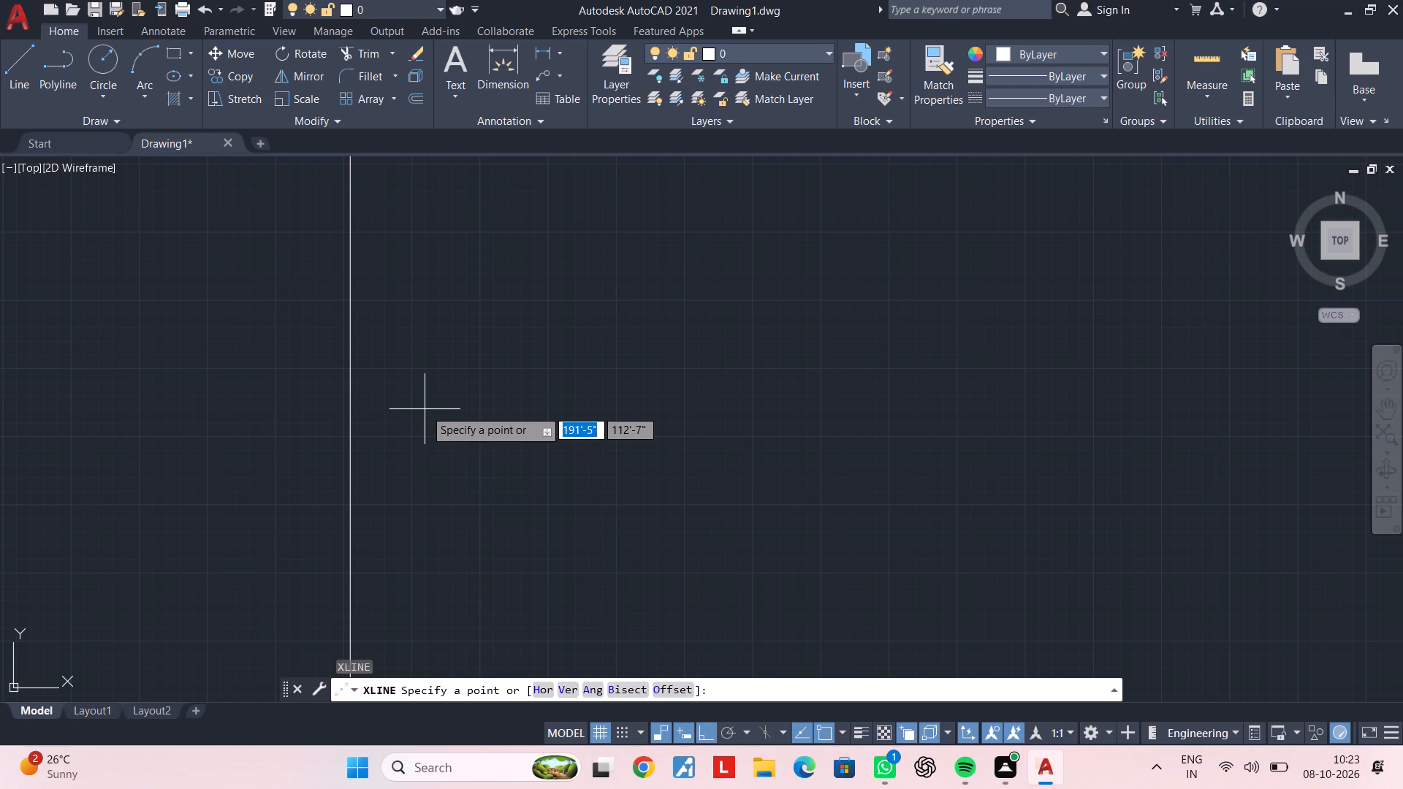
type("h")
key("space")
left_click(348, 324)
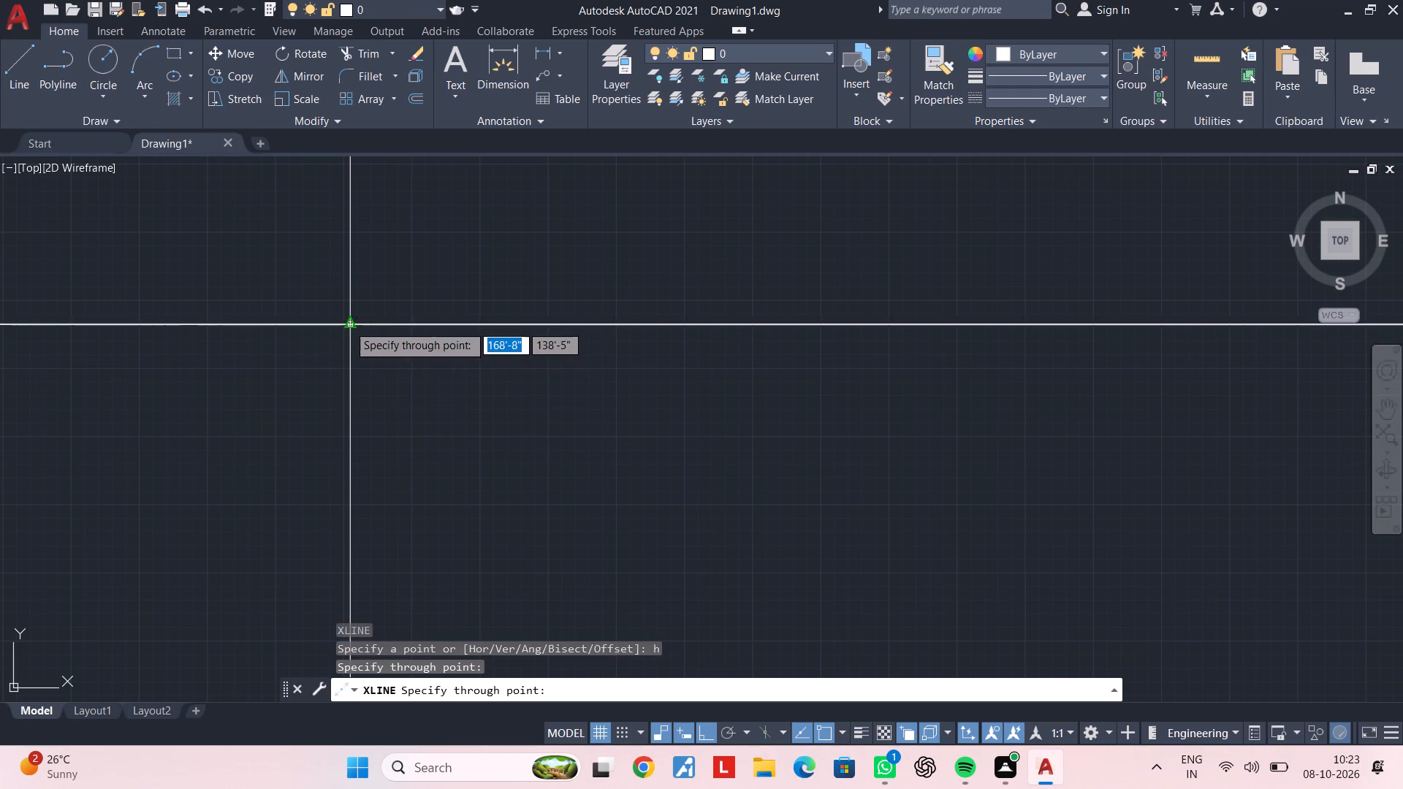
key("Escape")
key("Escape")
Trim the vertical line above and the horizontal line left of their intersection, leaving an upper-left corner.
type("tr")
key("space")
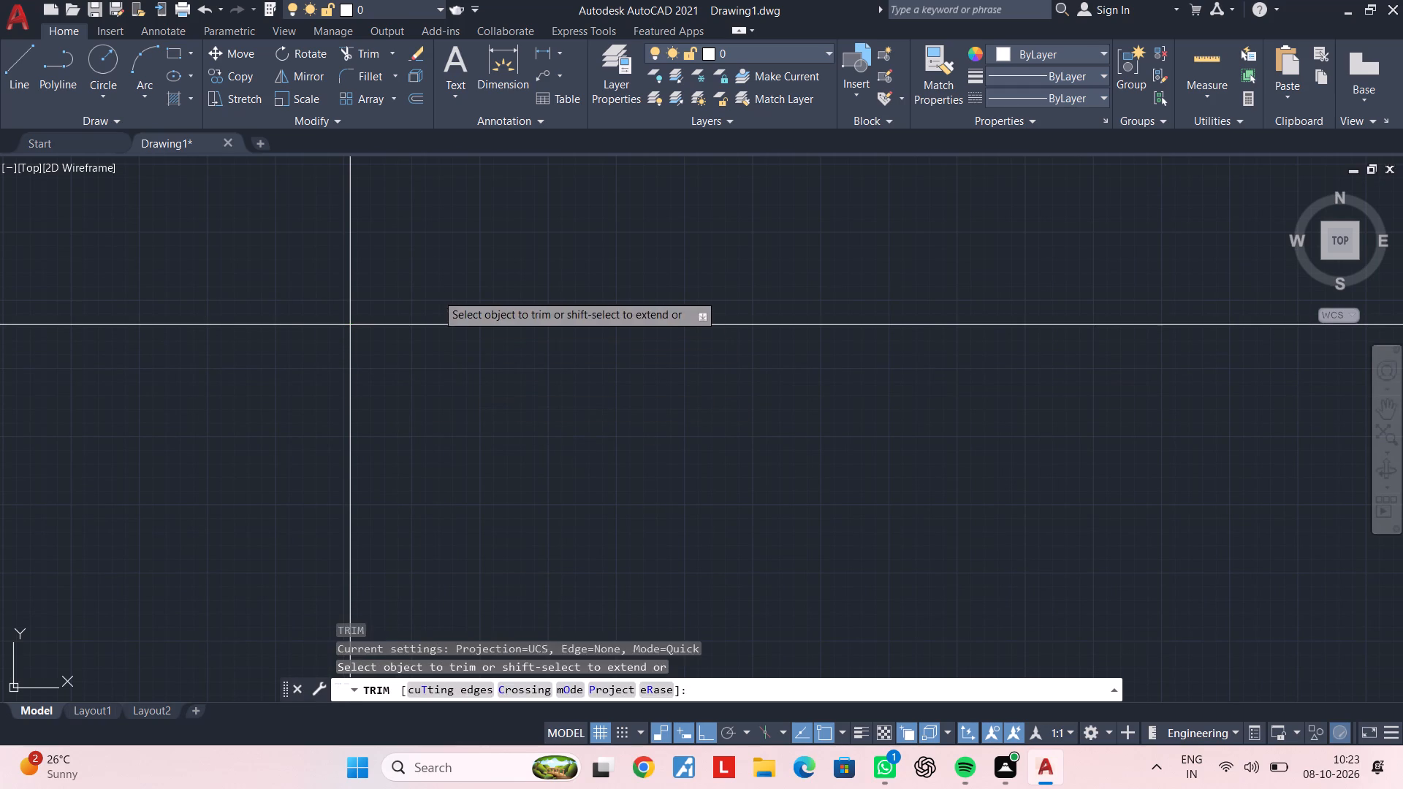
left_click(436, 294)
left_click(275, 319)
left_click(305, 289)
left_click(287, 362)
key("Escape")
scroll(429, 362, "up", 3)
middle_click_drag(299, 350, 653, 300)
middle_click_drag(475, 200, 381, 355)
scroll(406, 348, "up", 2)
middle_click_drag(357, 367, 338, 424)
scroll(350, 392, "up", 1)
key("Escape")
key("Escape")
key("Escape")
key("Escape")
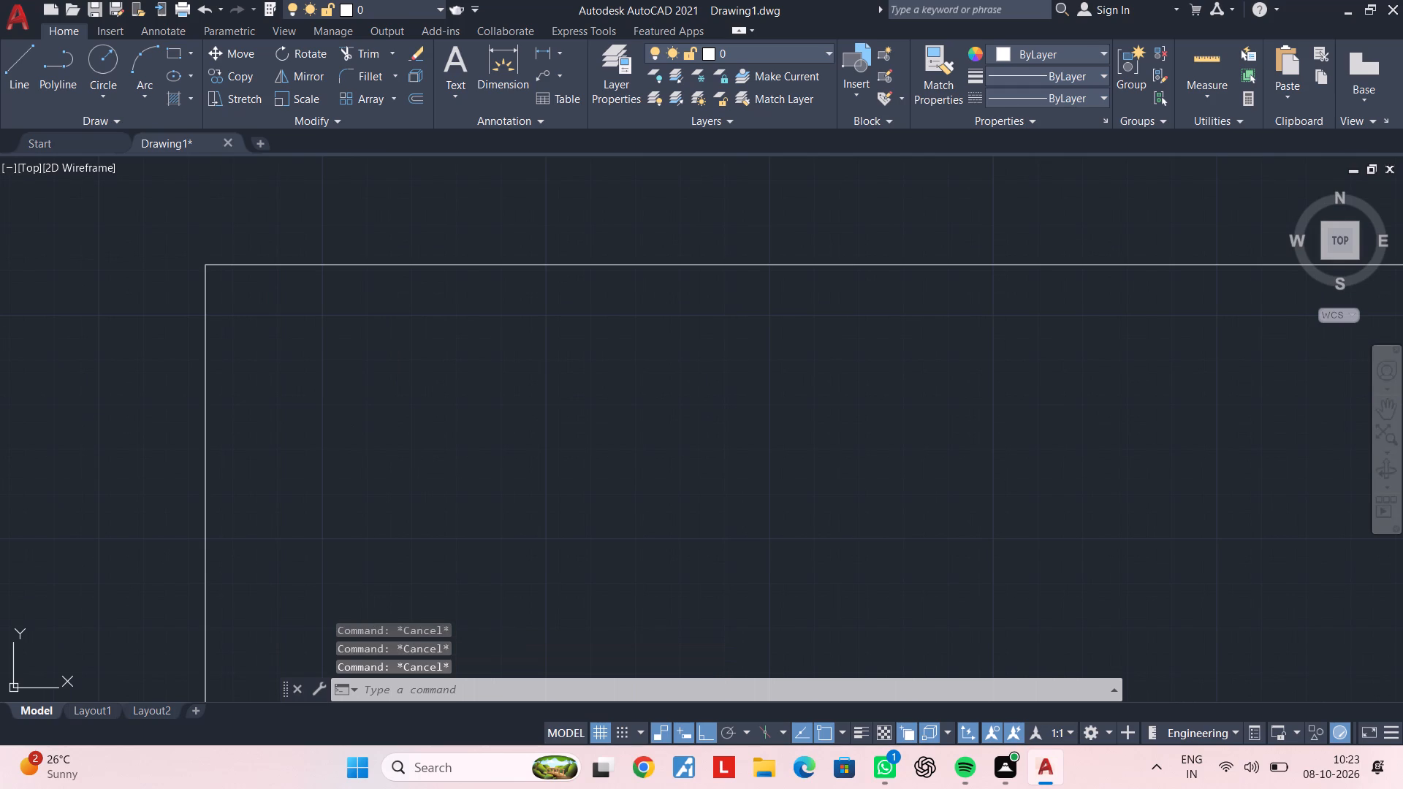
Delete both trimmed construction lines that form the upper-left corner.
key("Escape")
key("Escape")
key("Escape")
key("Escape")
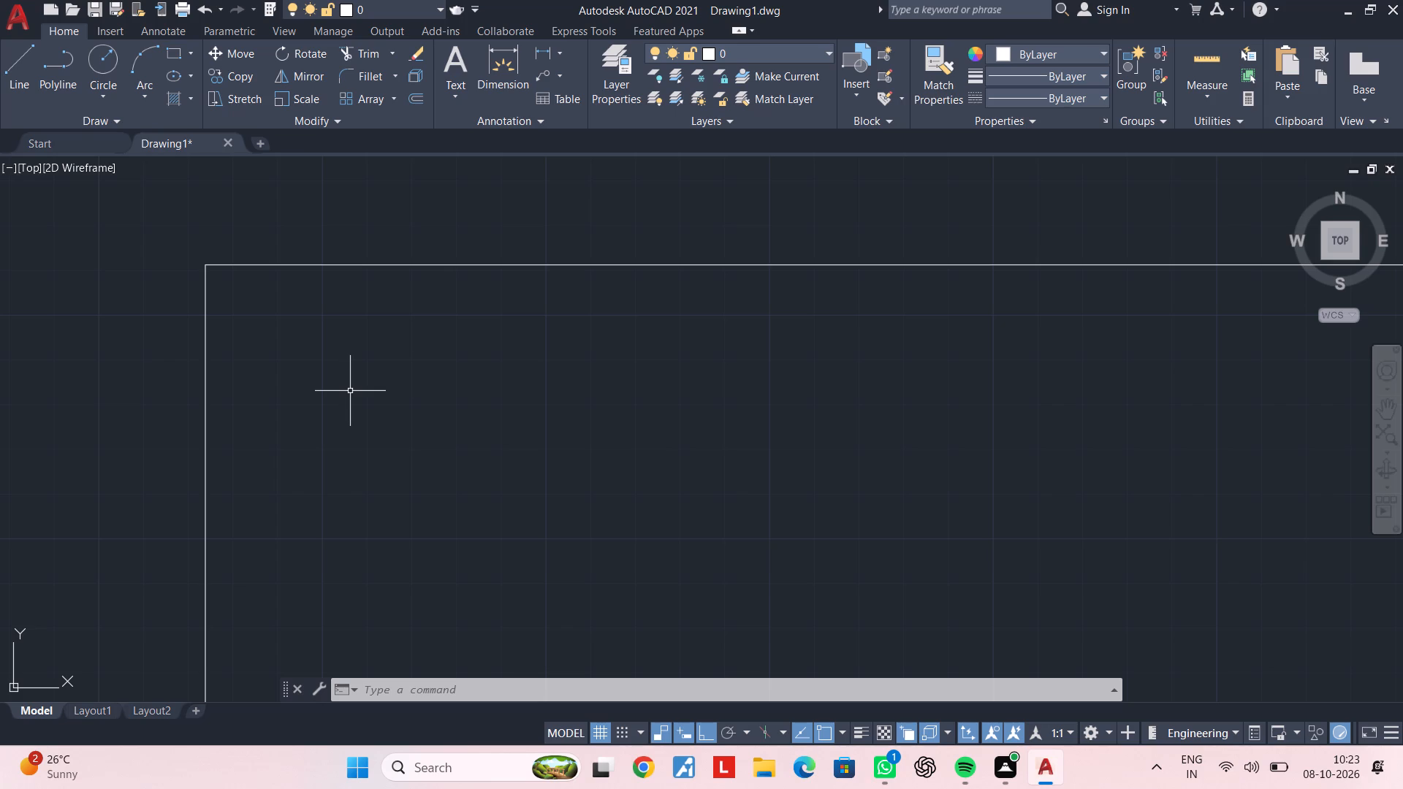
scroll(362, 337, "down", 2)
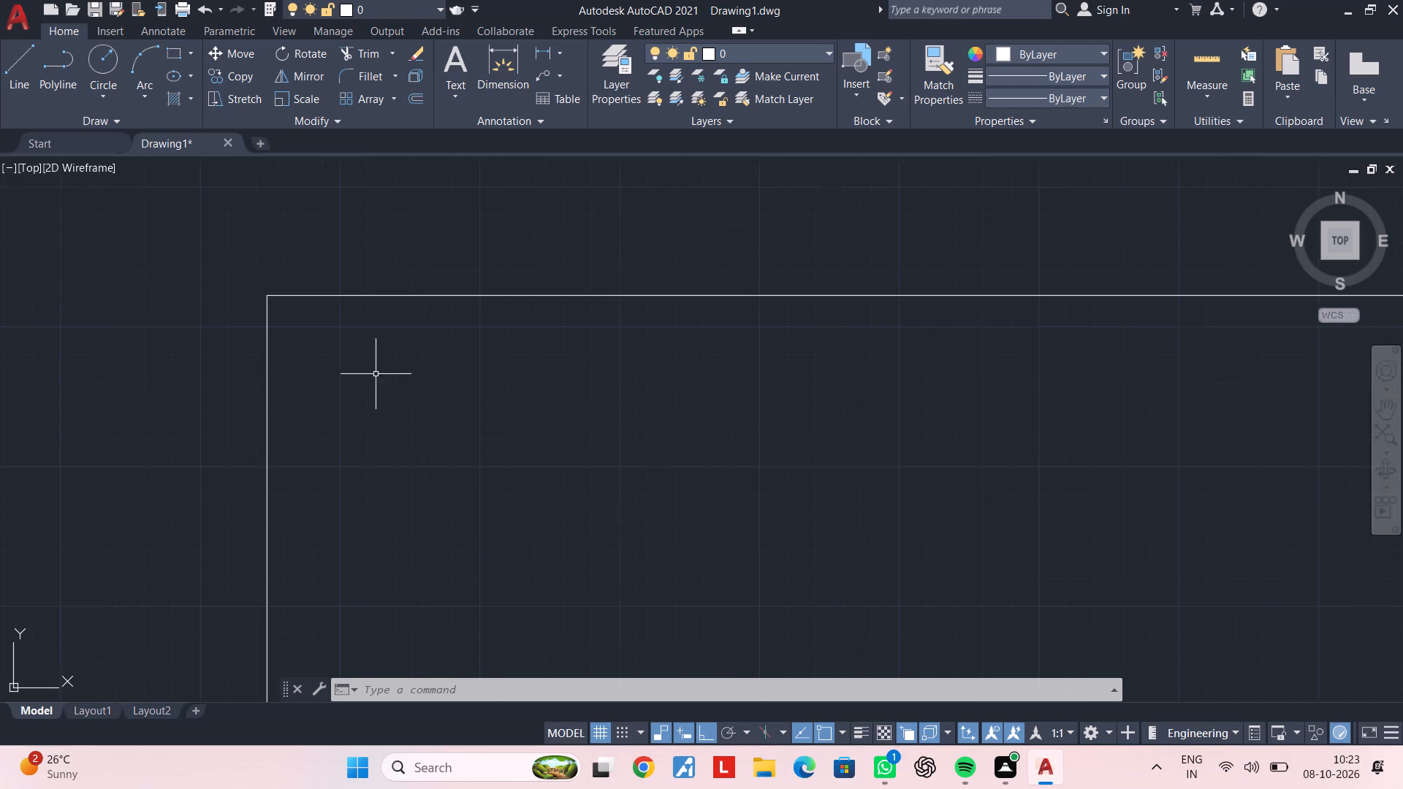
middle_click_drag(420, 367, 417, 408)
key("Escape")
left_click(465, 310)
left_click(243, 411)
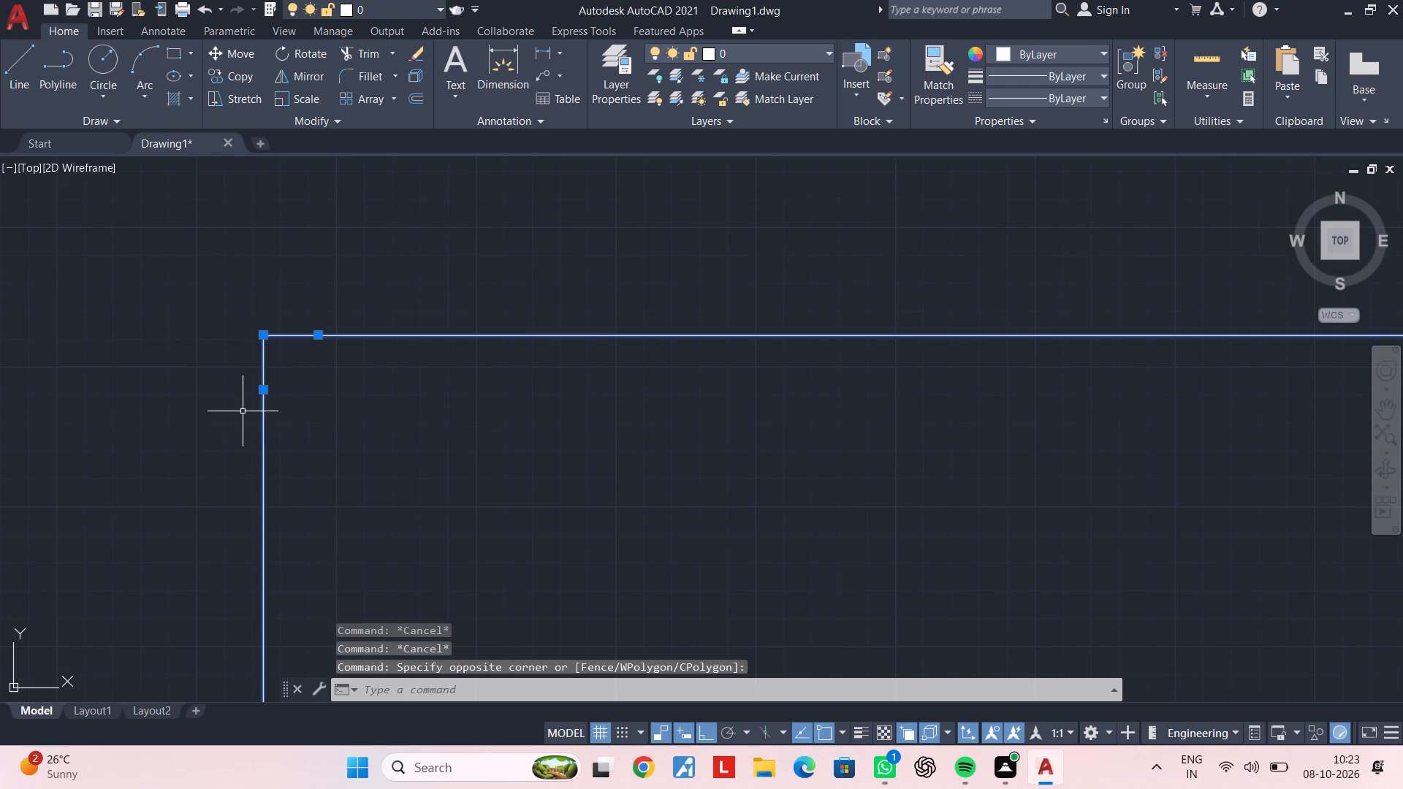
key("Delete")
middle_click_drag(281, 374, 360, 356)
key("Escape")
key("Escape")
key("Escape")
key("Escape")
key("Escape")
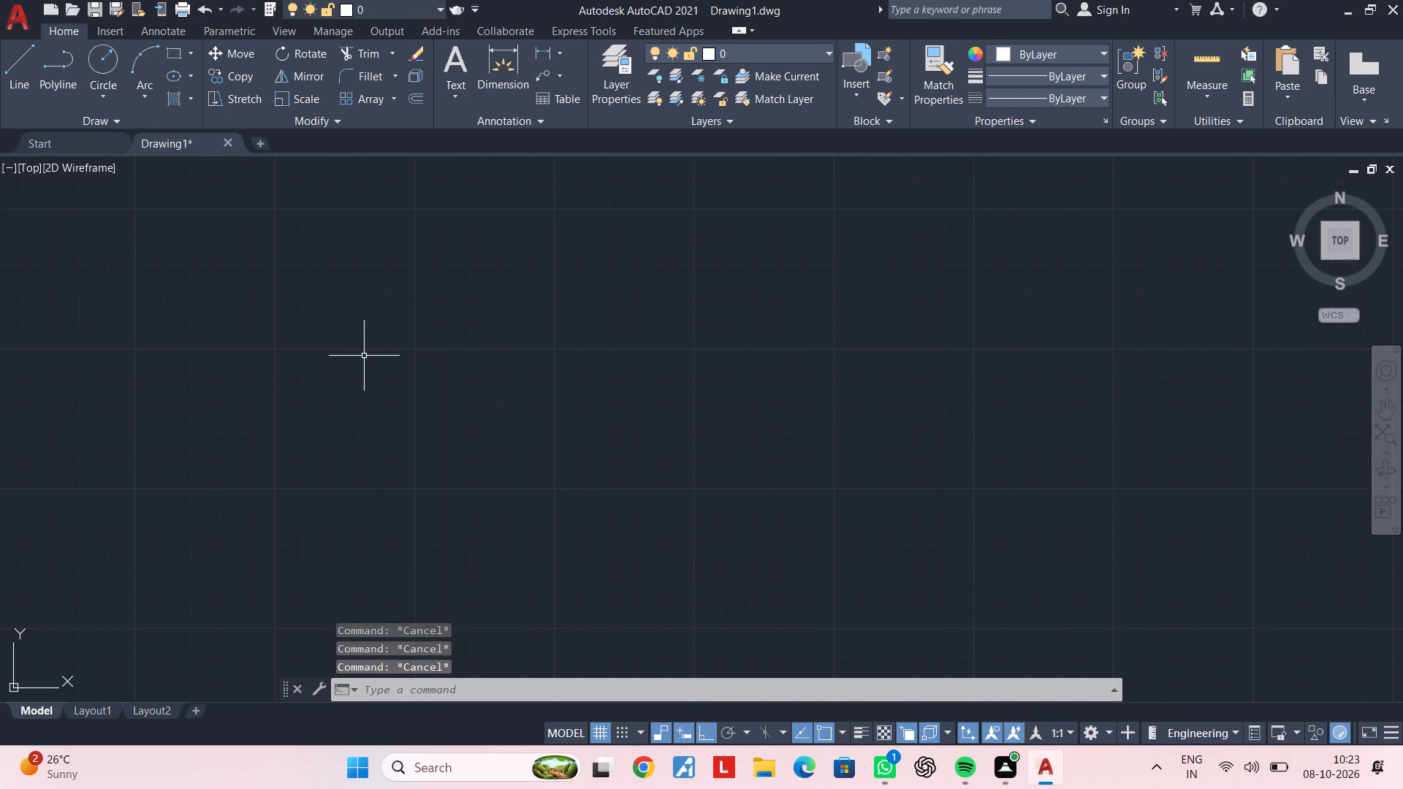
key("Escape")
key("Escape")
key("Escape")
key("Escape")
key("Escape")
key("Escape")
key("Escape")
Draw a rectangle by dimensions, 60' long and 43'4" wide, extending right and down from its first corner.
type("rec")
key("space")
left_click(384, 309)
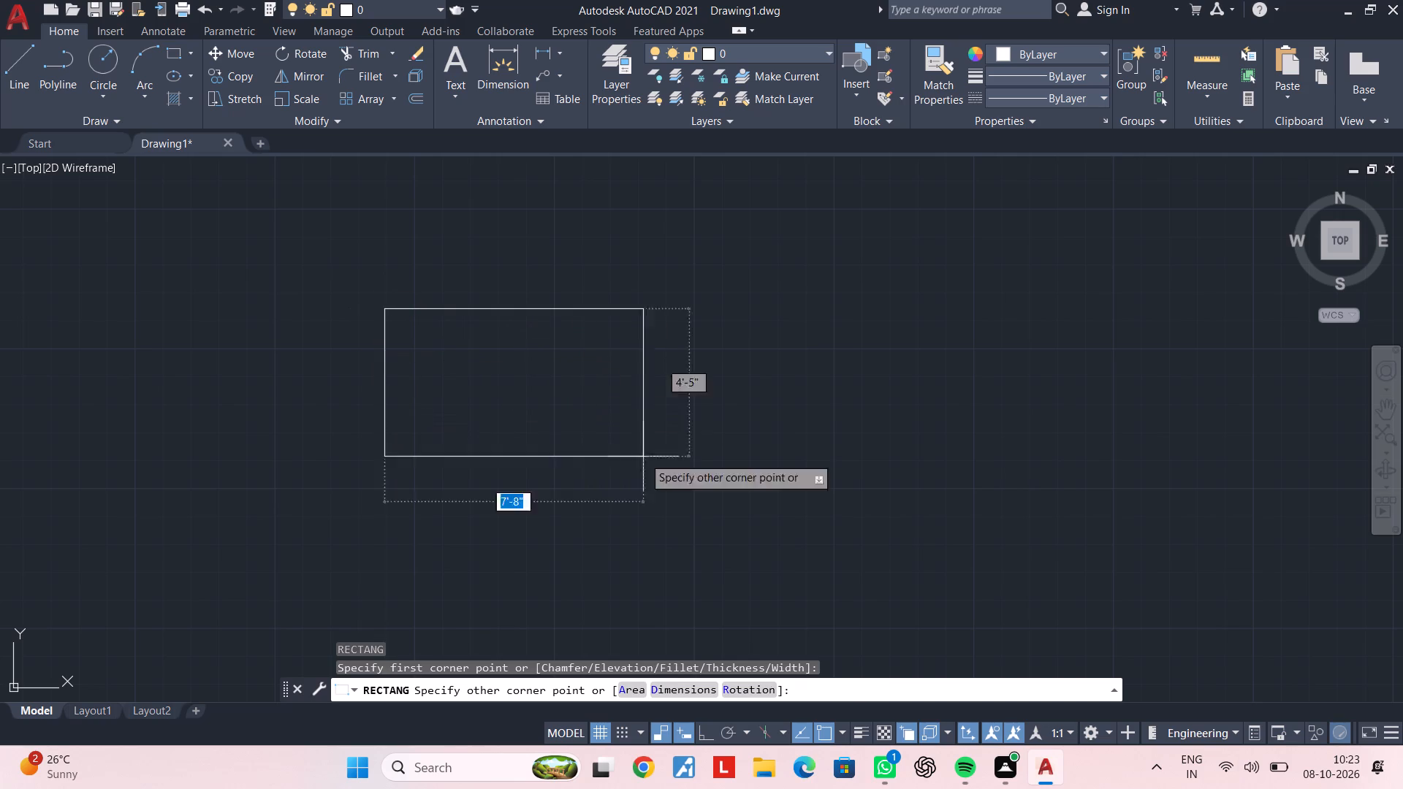
type("d")
key("space")
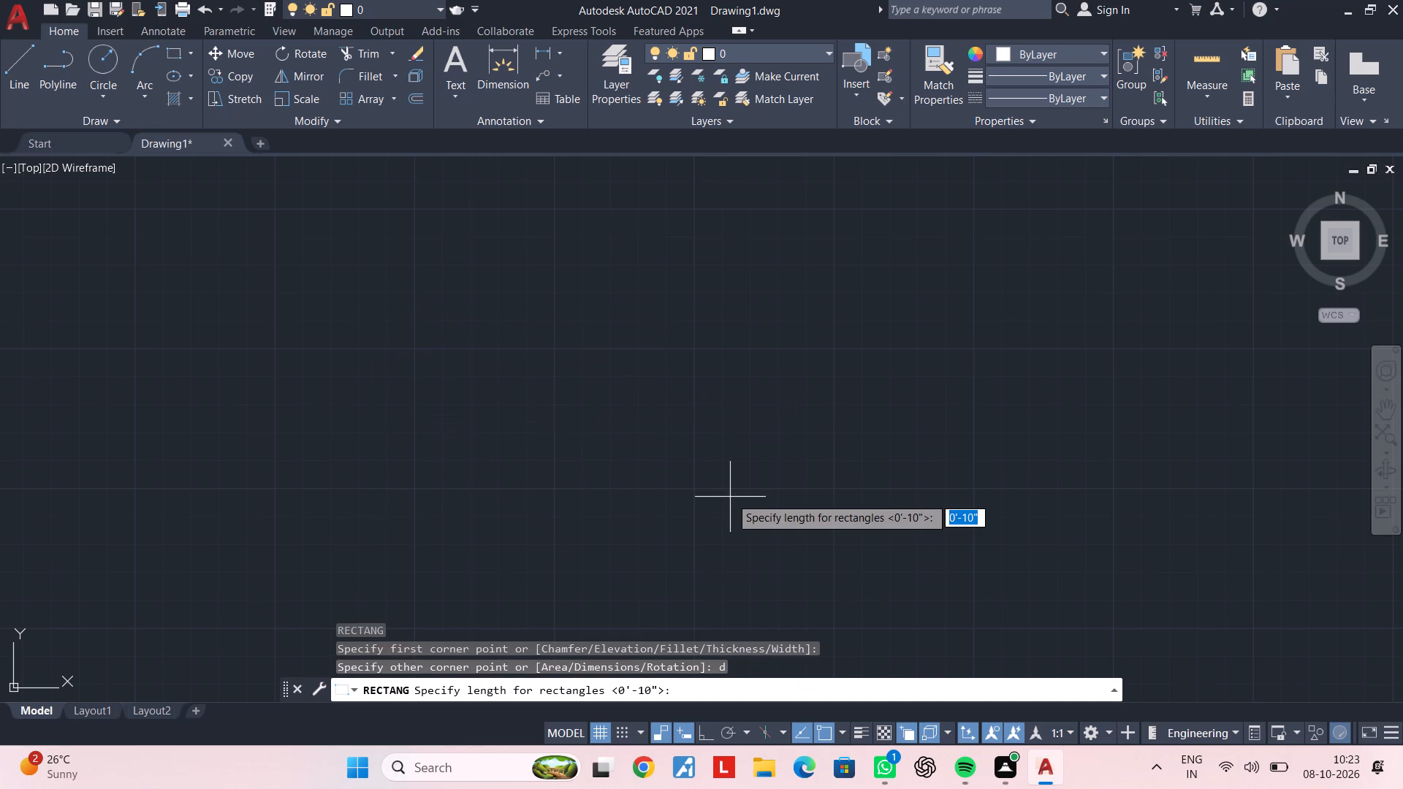
type("60'")
key("Return")
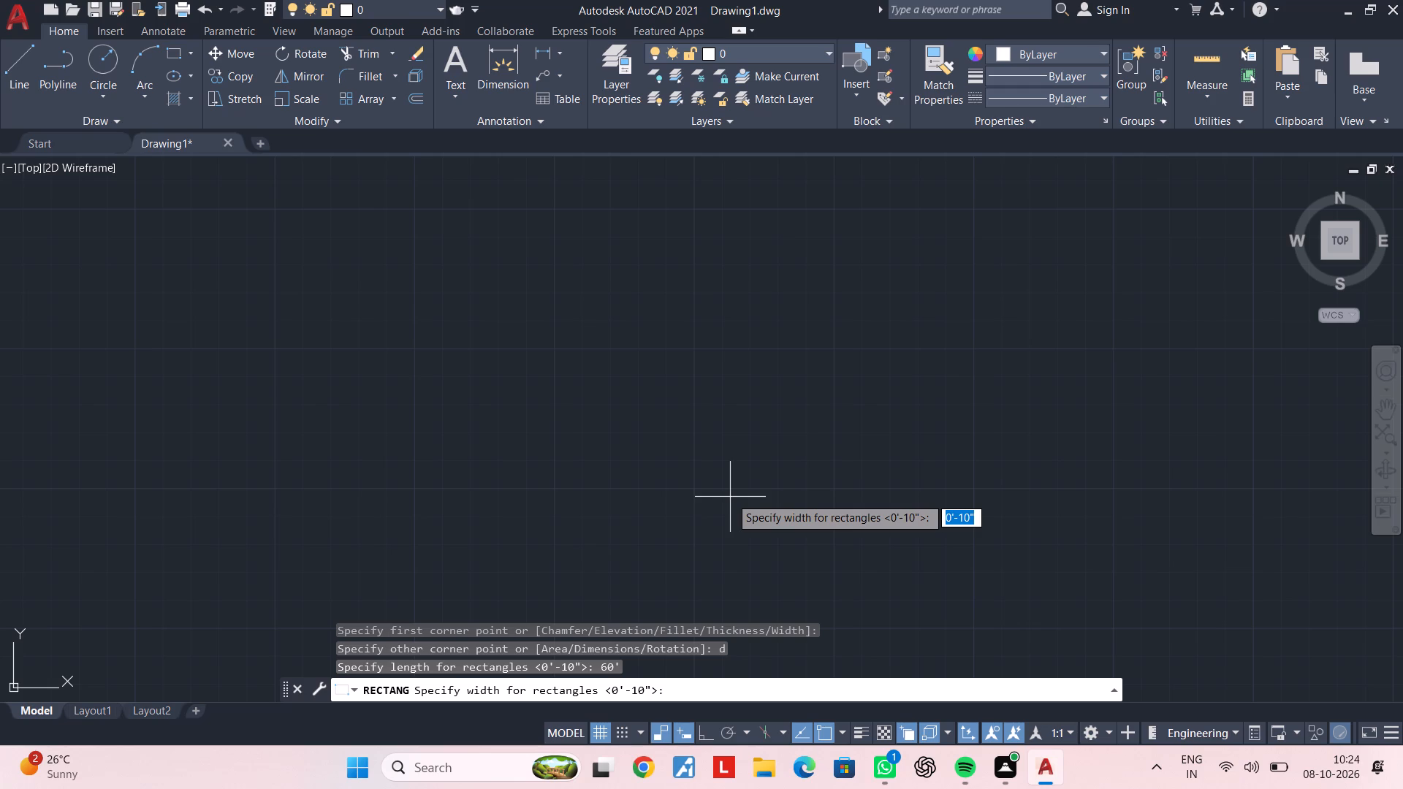
type("43")
key("apostrophe")
type("4\"")
key("Return")
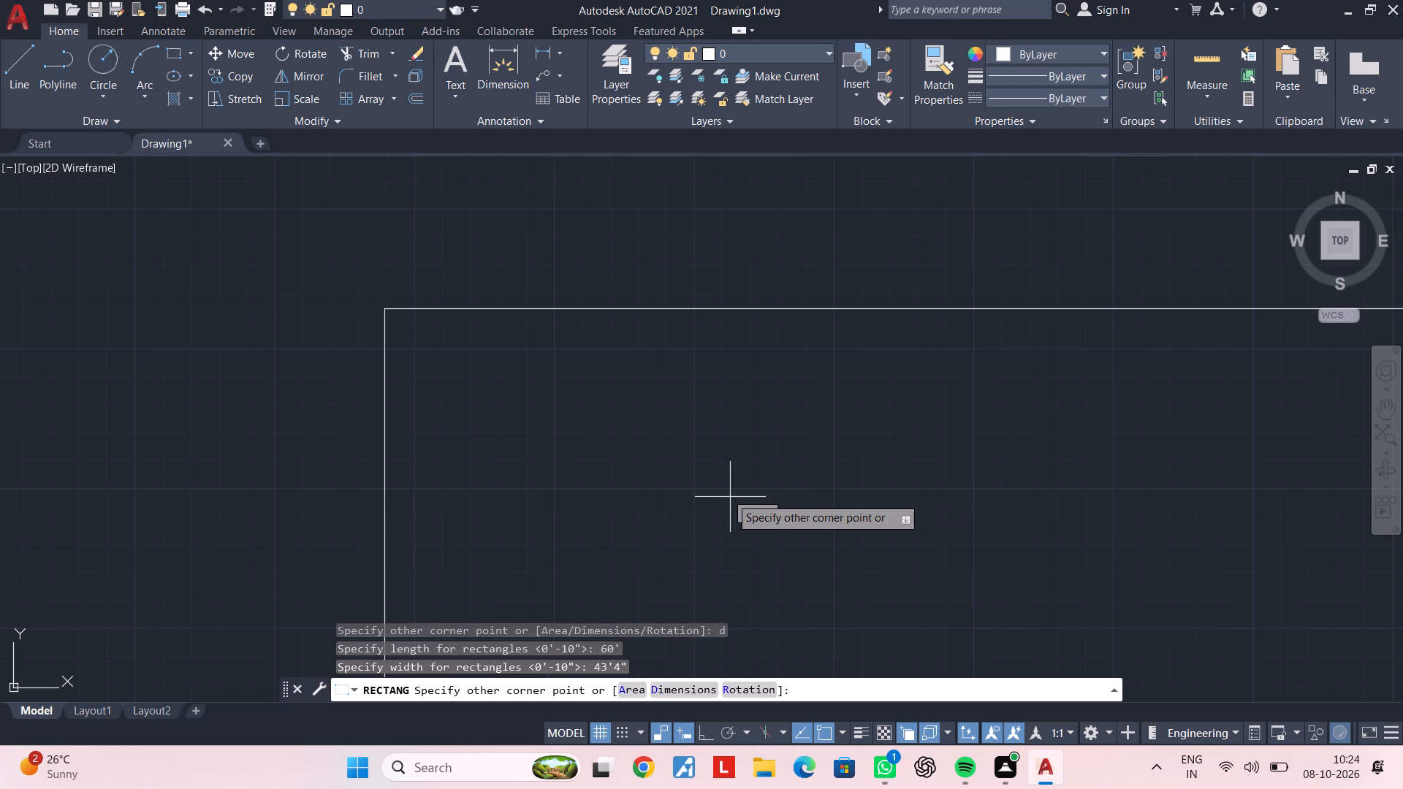
scroll(778, 489, "down", 2)
middle_click_drag(807, 498, 566, 369)
scroll(707, 453, "down", 2)
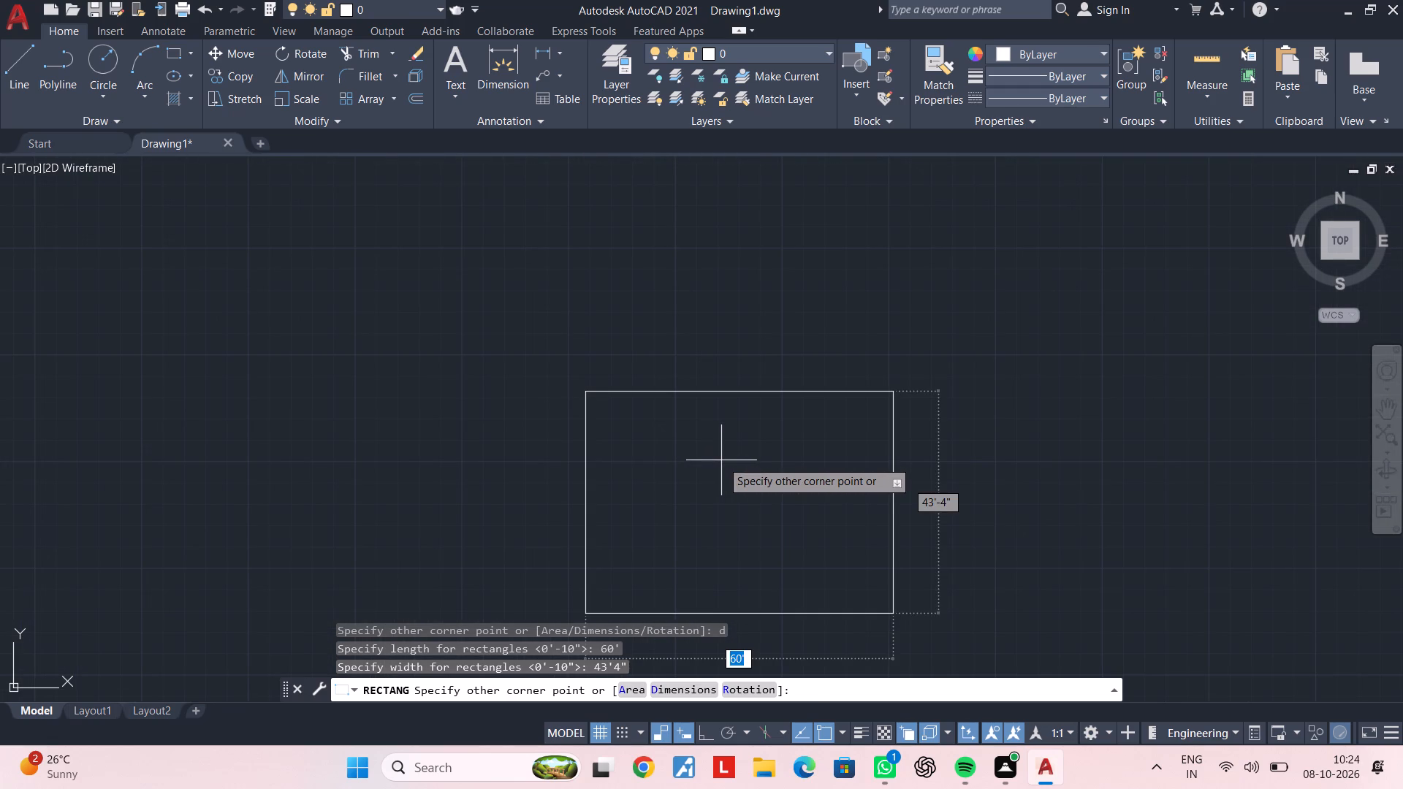
left_click(721, 460)
middle_click_drag(741, 570, 584, 457)
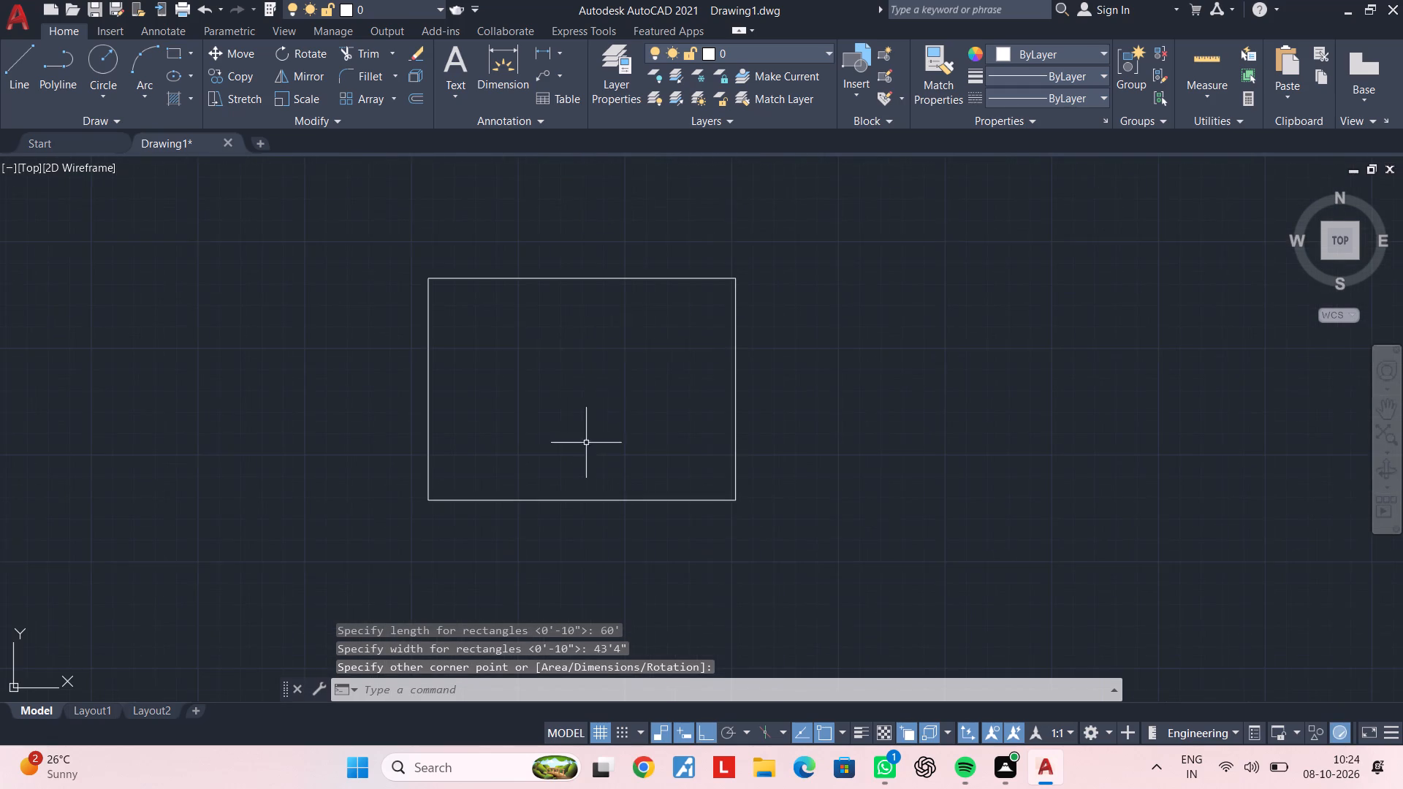
scroll(582, 386, "up", 4)
scroll(616, 459, "down", 2)
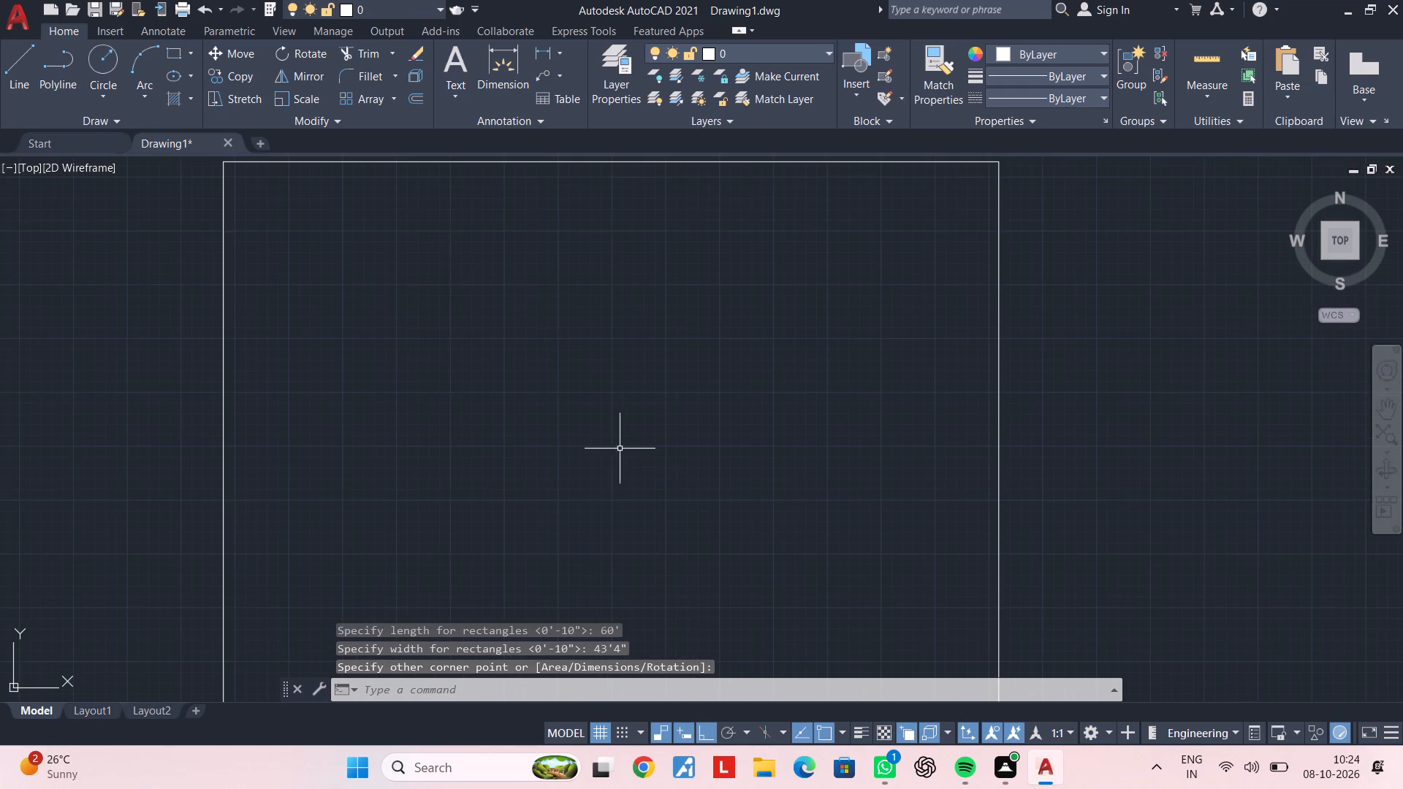
scroll(632, 414, "down", 2)
middle_click_drag(634, 412, 606, 455)
key("Escape")
key("Escape")
key("Escape")
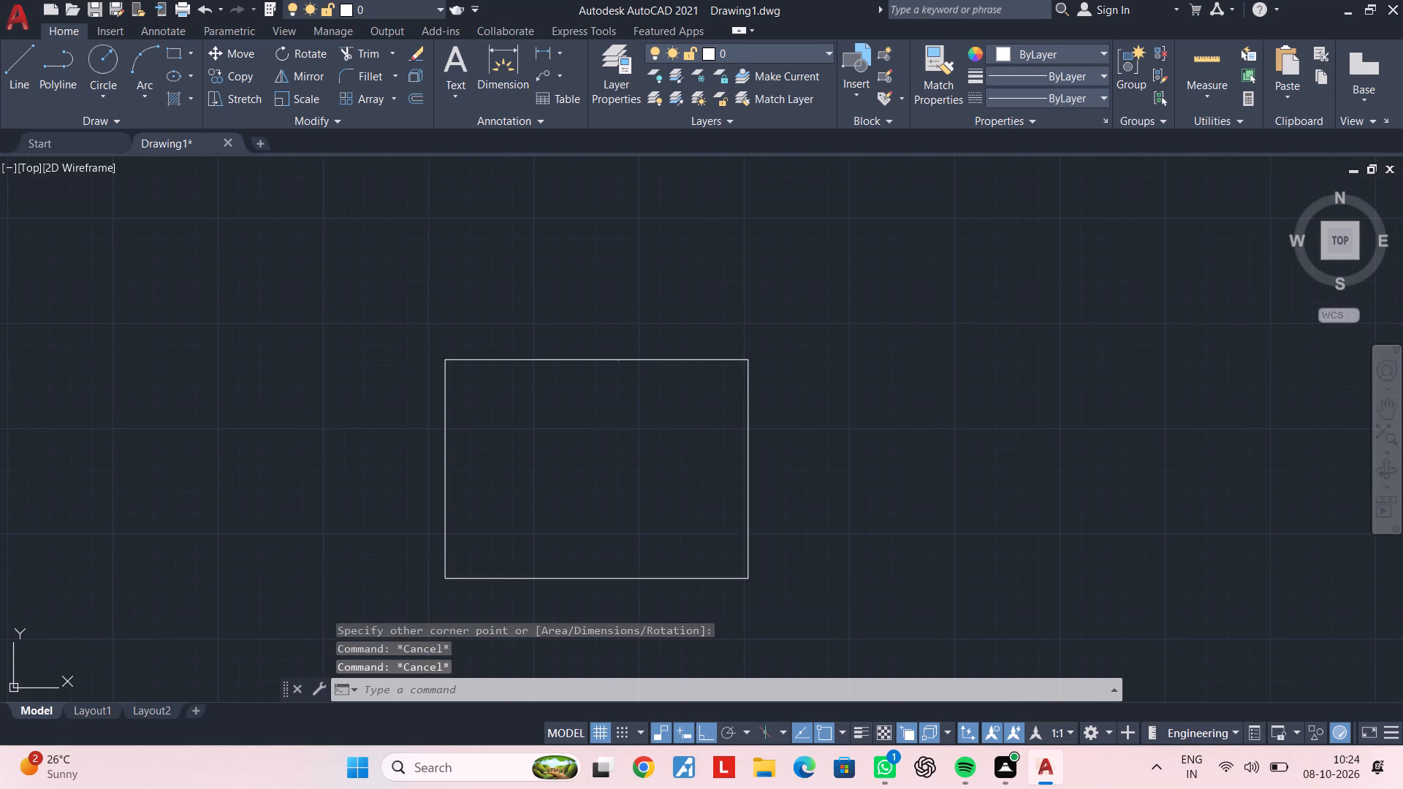
Explode the 60' by 43'4" rectangle into separate lines.
left_click(650, 360)
key("x")
key("space")
scroll(637, 430, "up", 1)
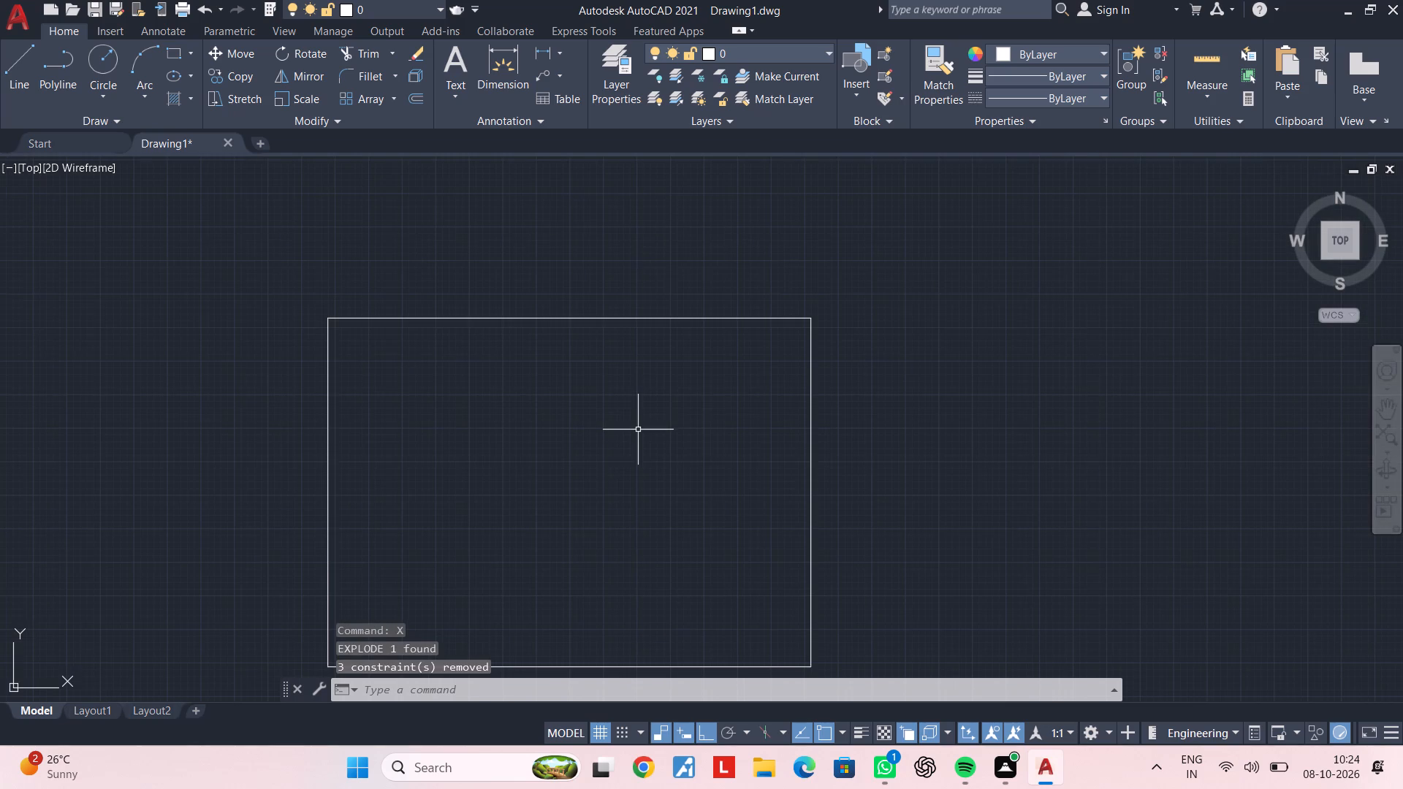
middle_click_drag(478, 519, 484, 471)
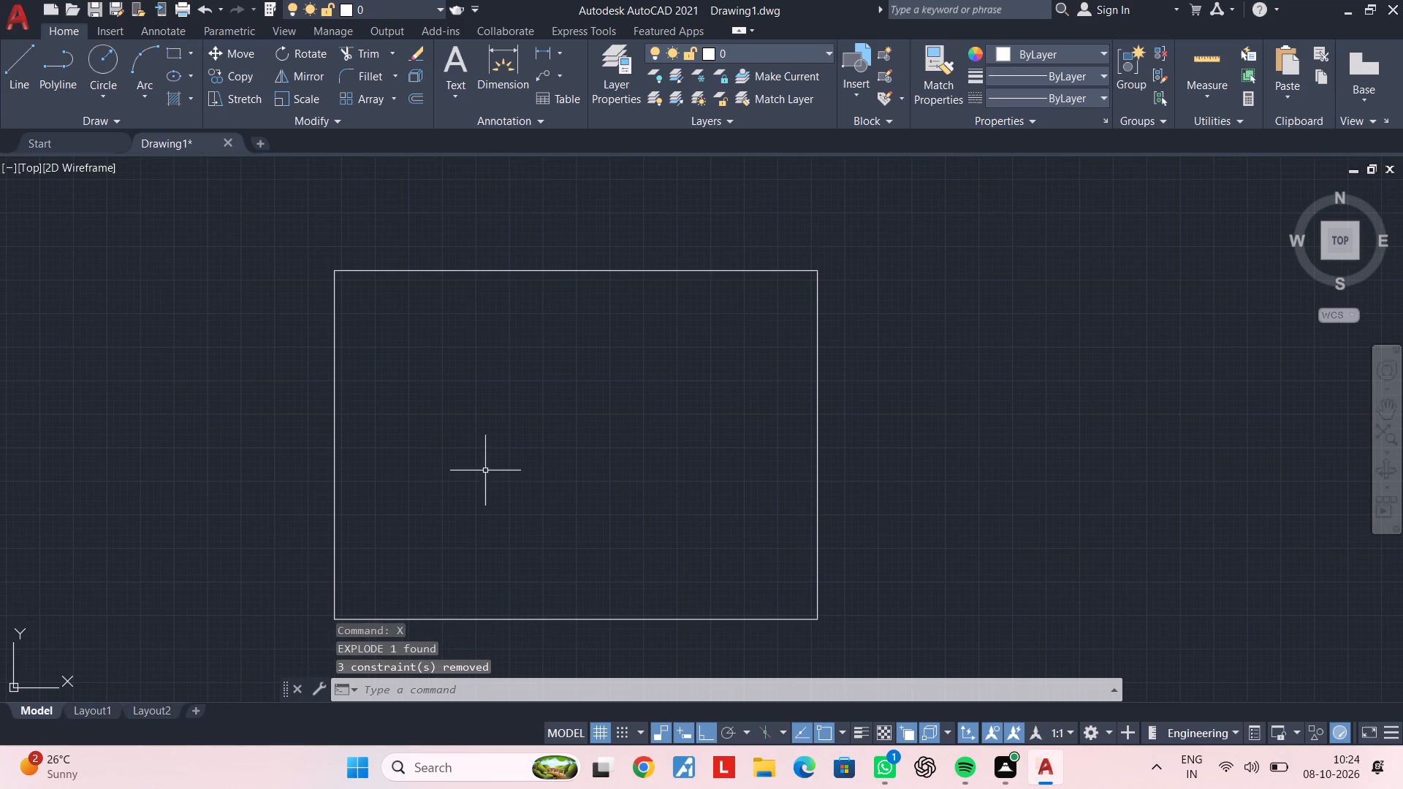
key("Escape")
key("Escape")
key("Escape")
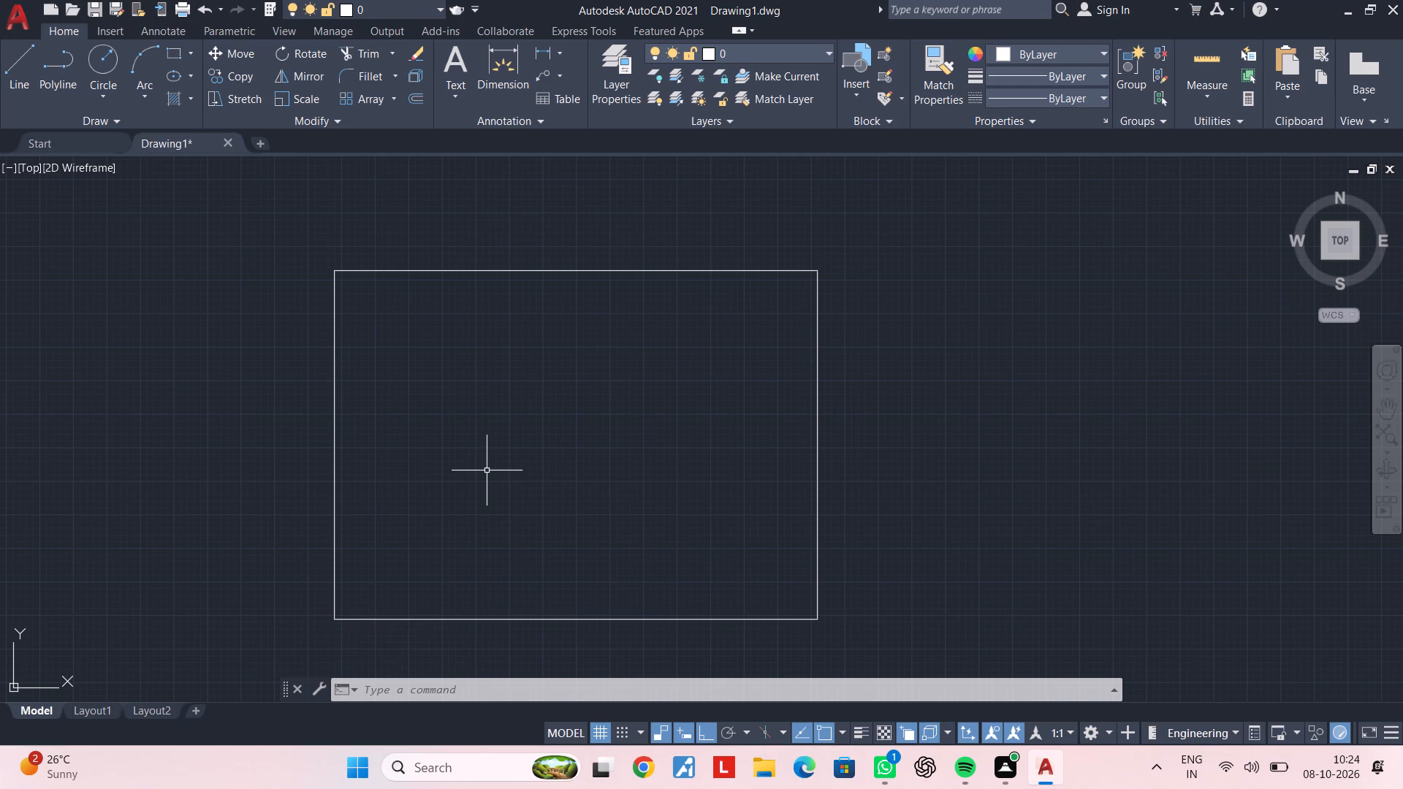
key("Escape")
key("Escape")
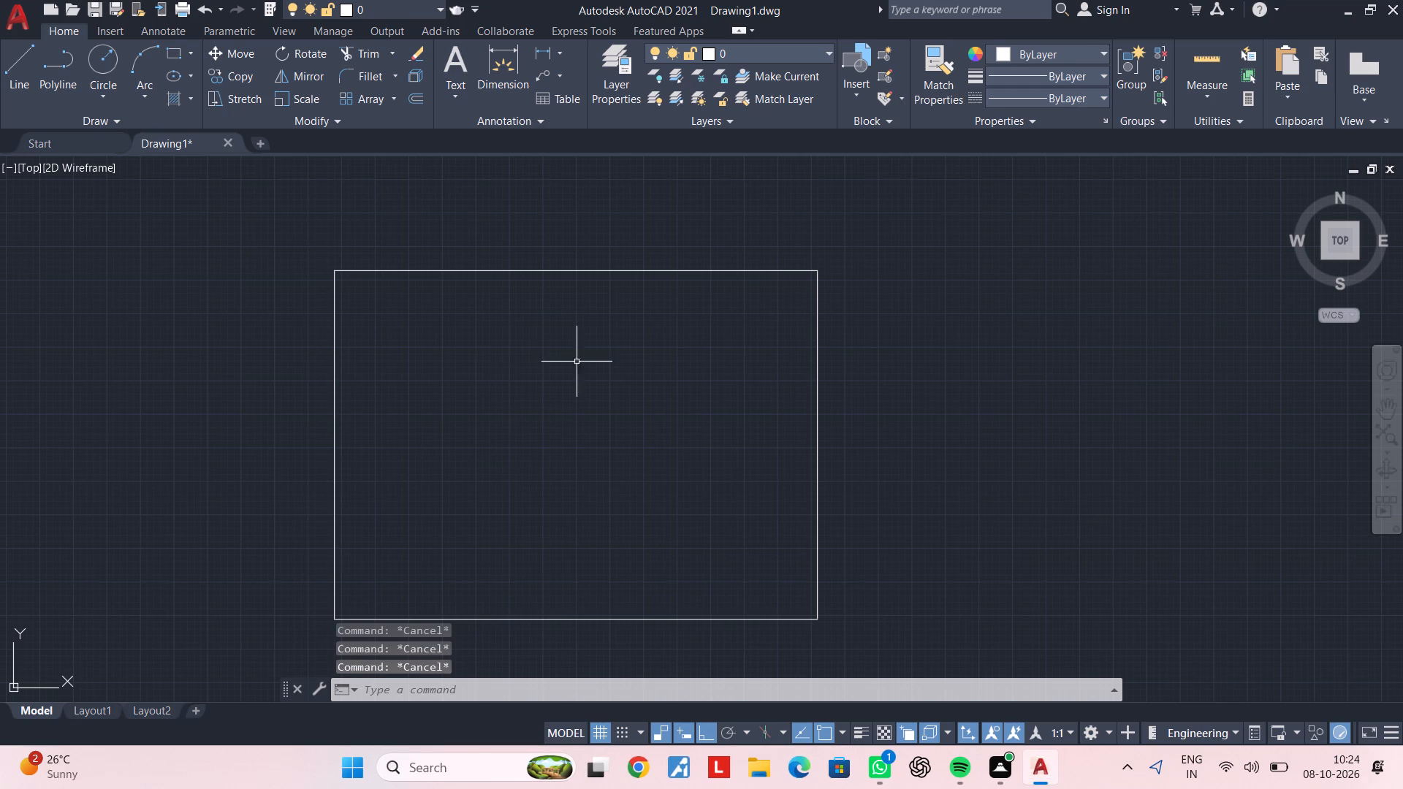
key("Escape")
key("Escape")
Offset the rectangle's left edge line 4' inward to the right.
middle_click_drag(414, 323, 414, 416)
scroll(354, 386, "up", 1)
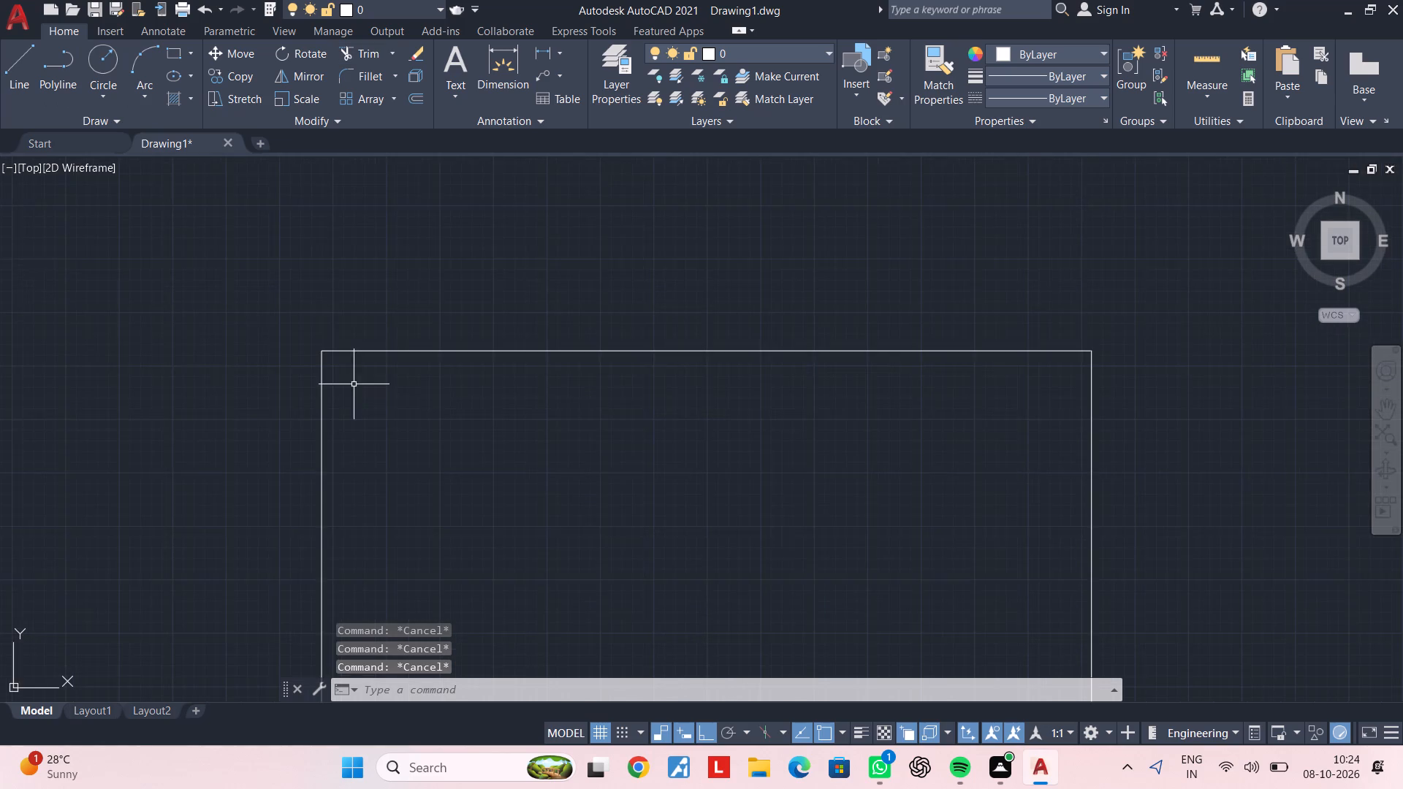
middle_click_drag(345, 384, 400, 442)
scroll(380, 423, "up", 1)
key("Escape")
key("Escape")
key("Escape")
type("of")
key("space")
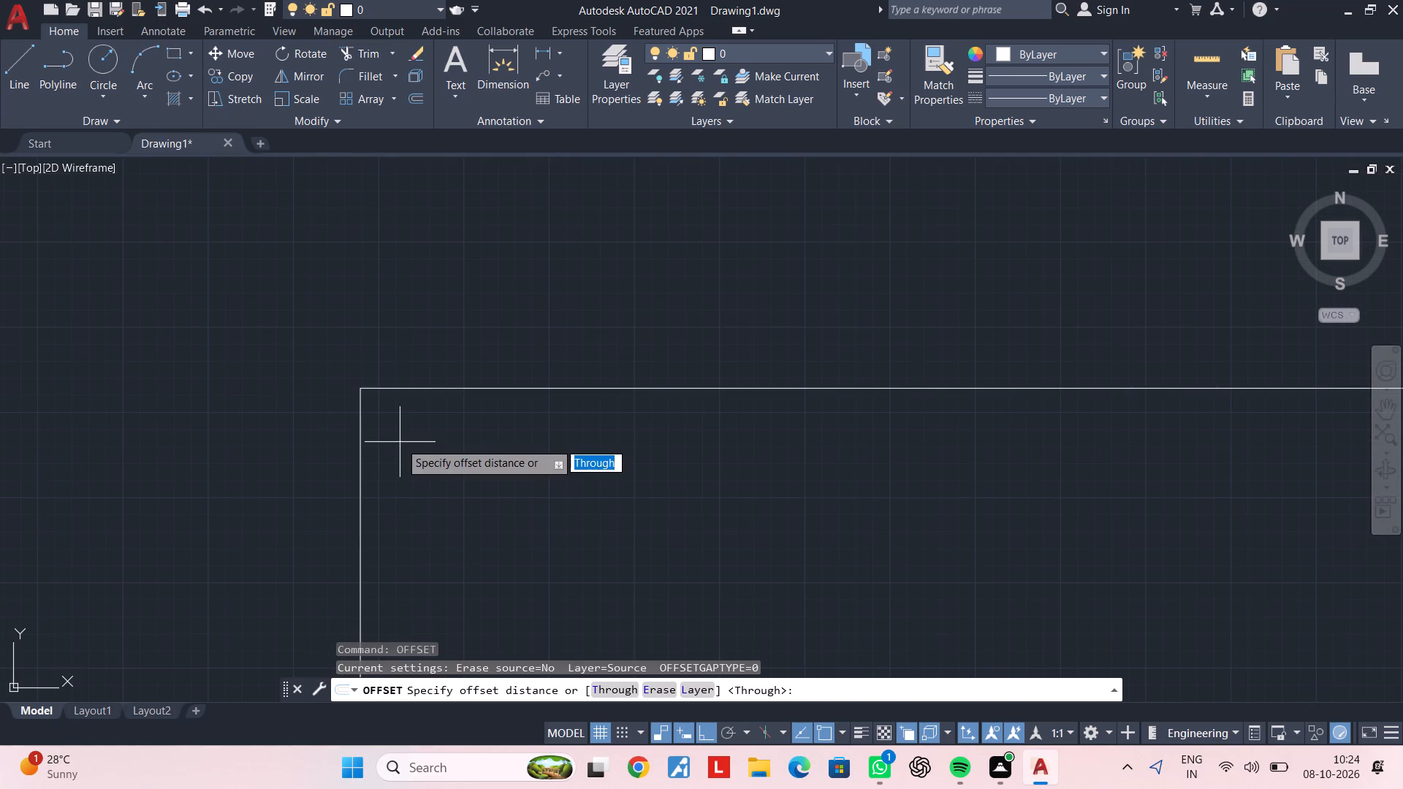
type("4'")
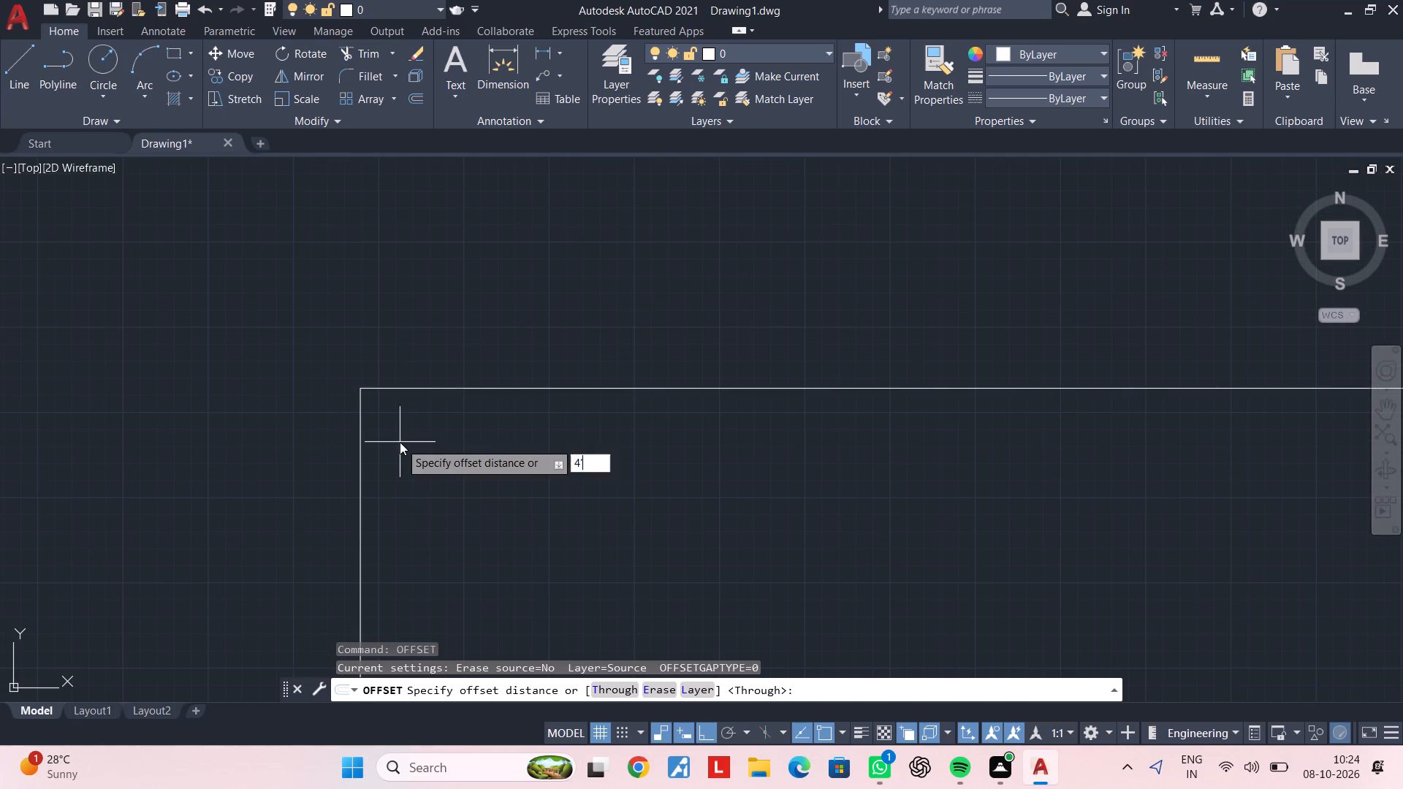
key("Return")
left_click(362, 446)
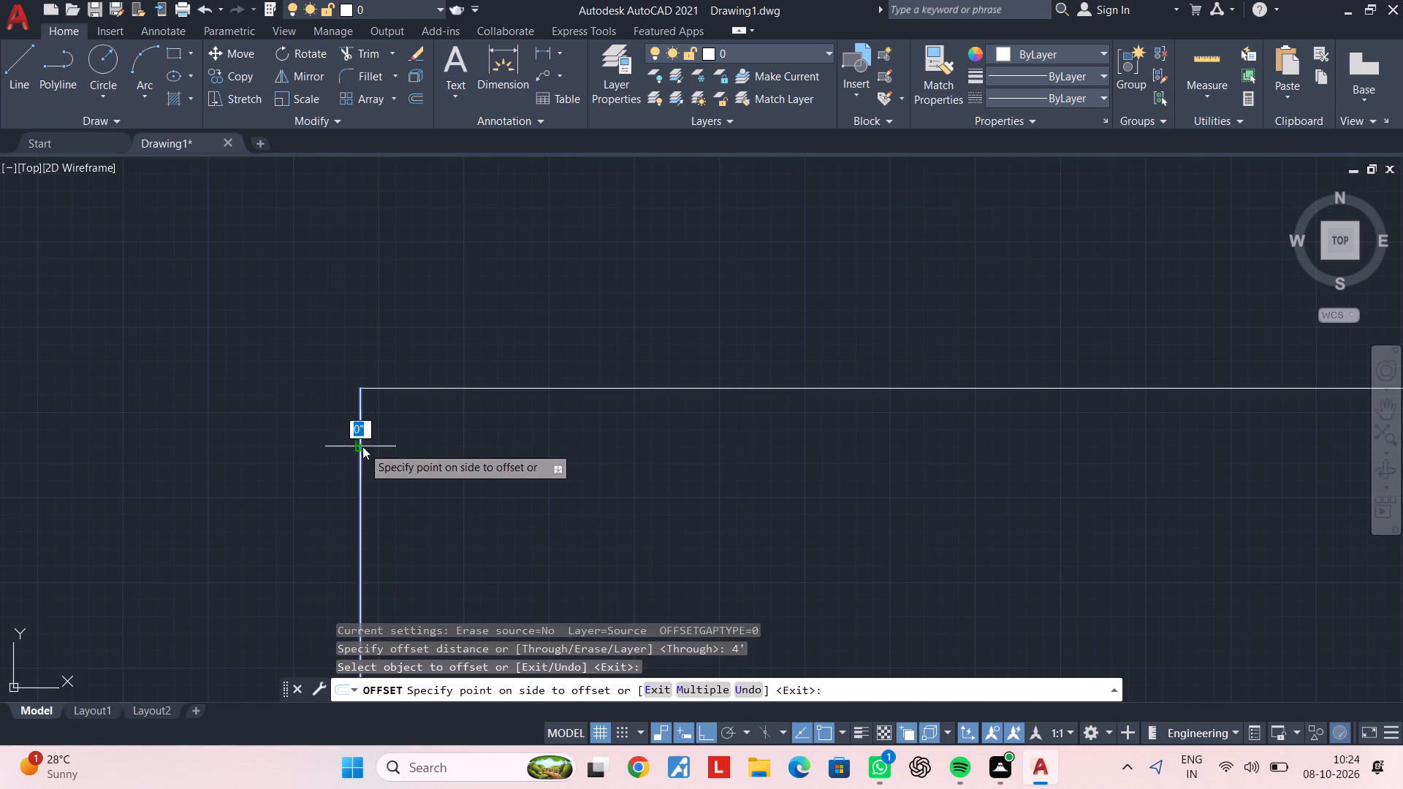
left_click(461, 441)
key("Escape")
key("Escape")
key("Escape")
middle_click_drag(517, 456, 478, 455)
key("Escape")
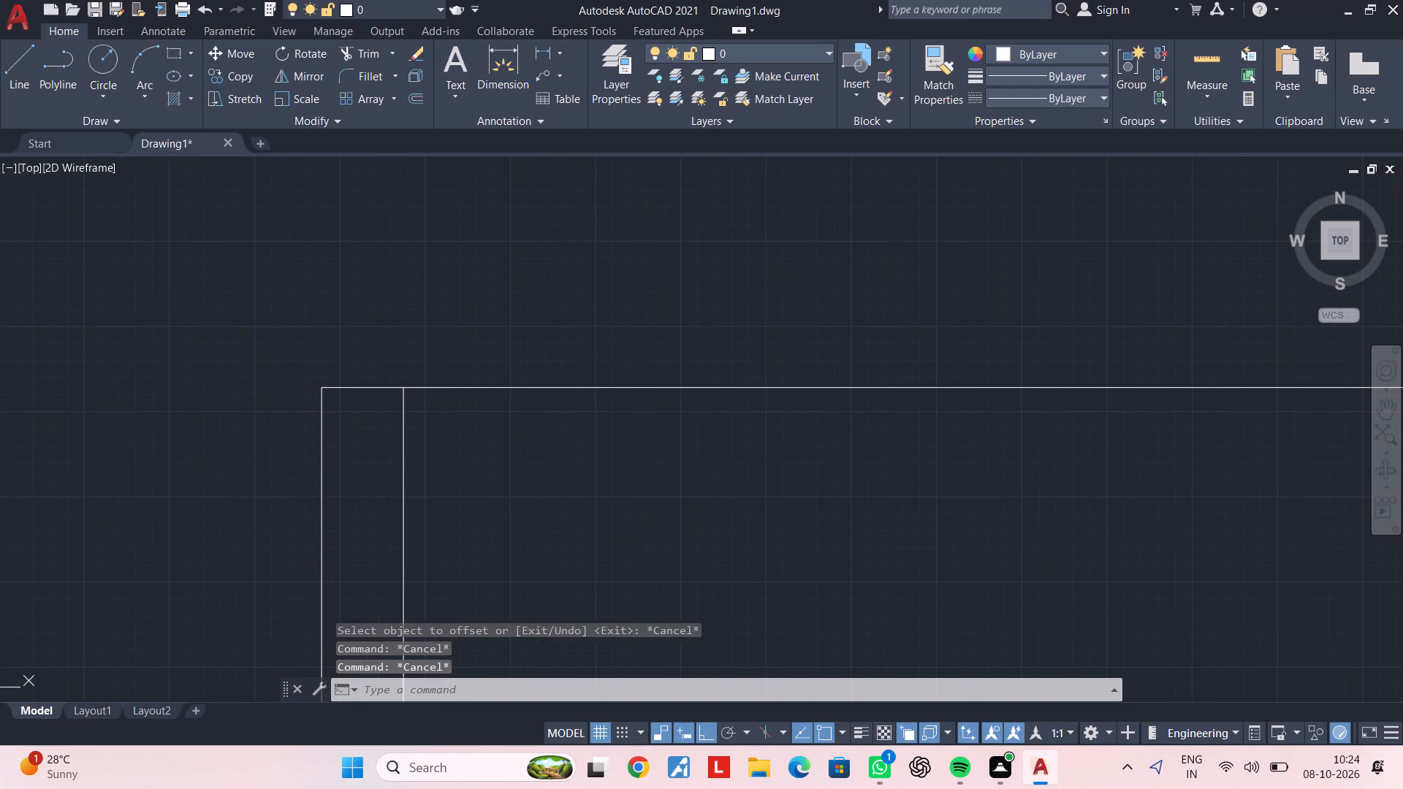
key("Escape")
key("Escape")
Start another Offset for the next line of the plan.
type("of")
key("space")
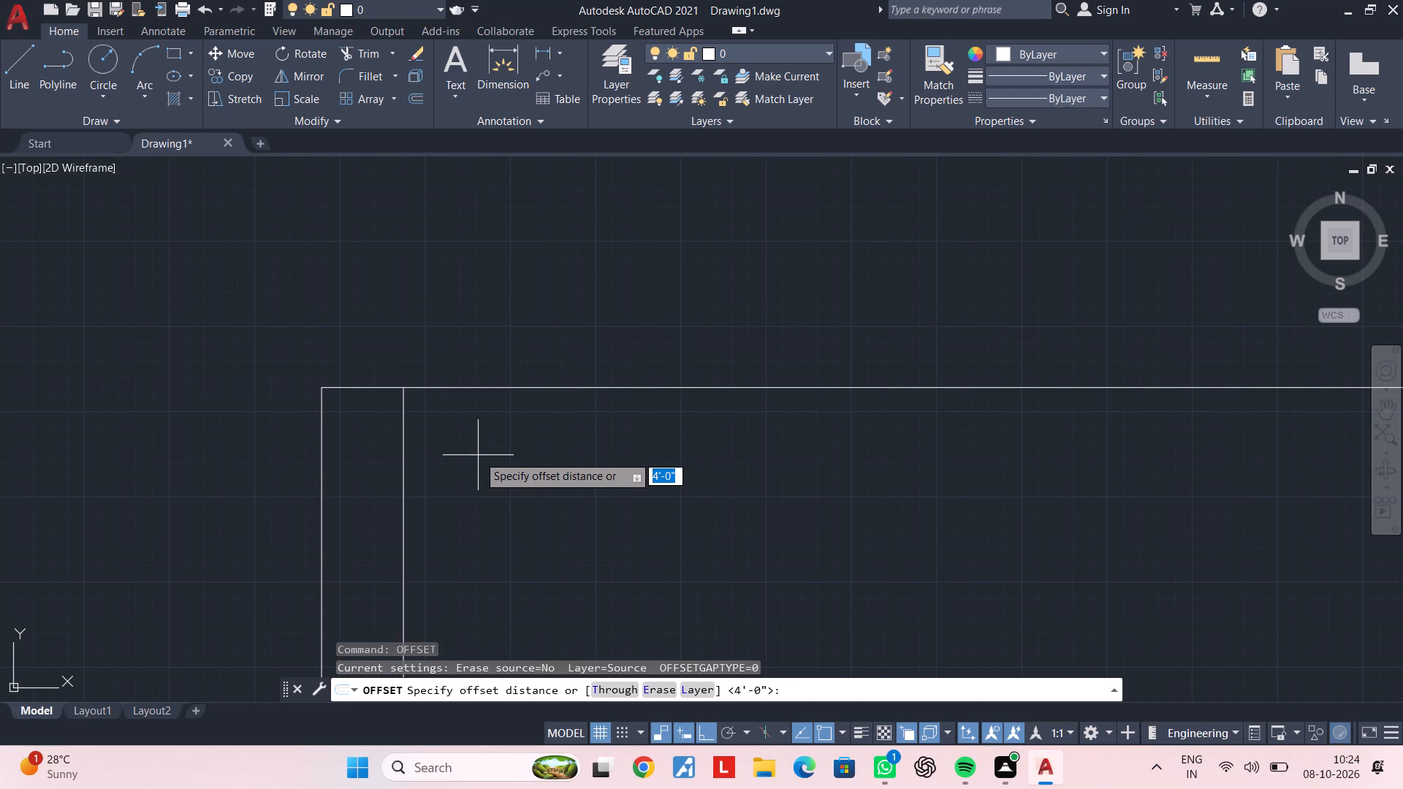
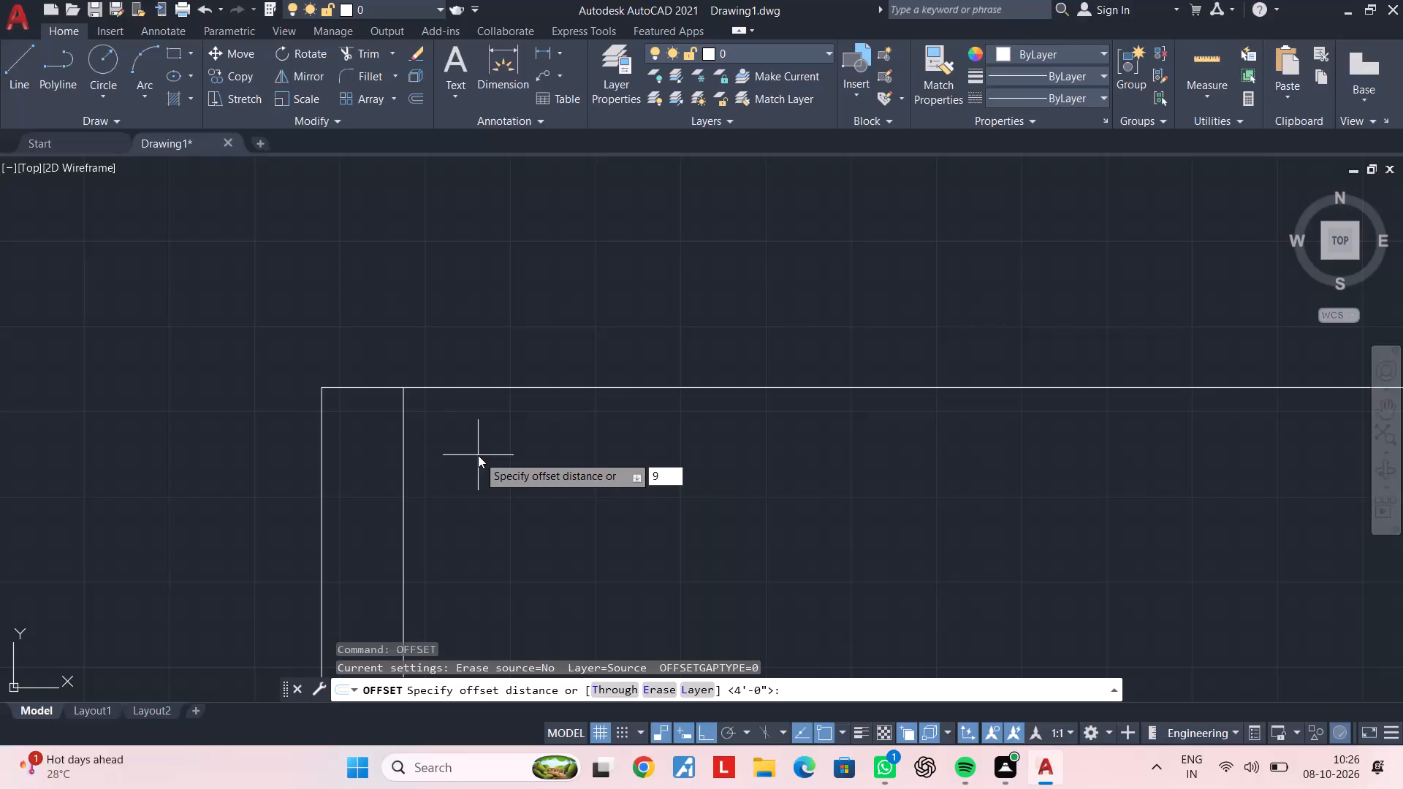
Offset the rectangle's top edge line 9" downward into the plan.
key("shift+quotedbl")
key("Return")
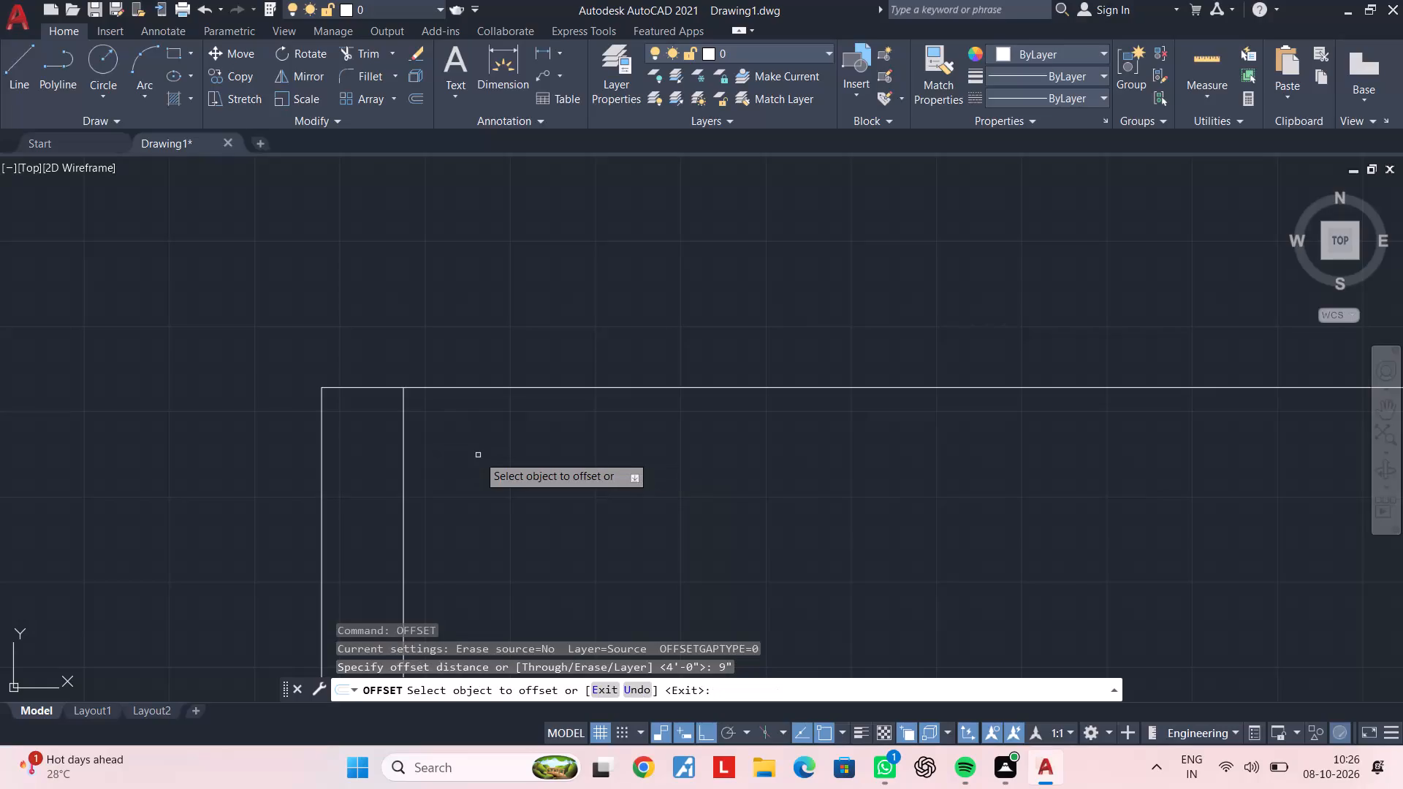
left_click(540, 388)
left_click(539, 446)
key("Escape")
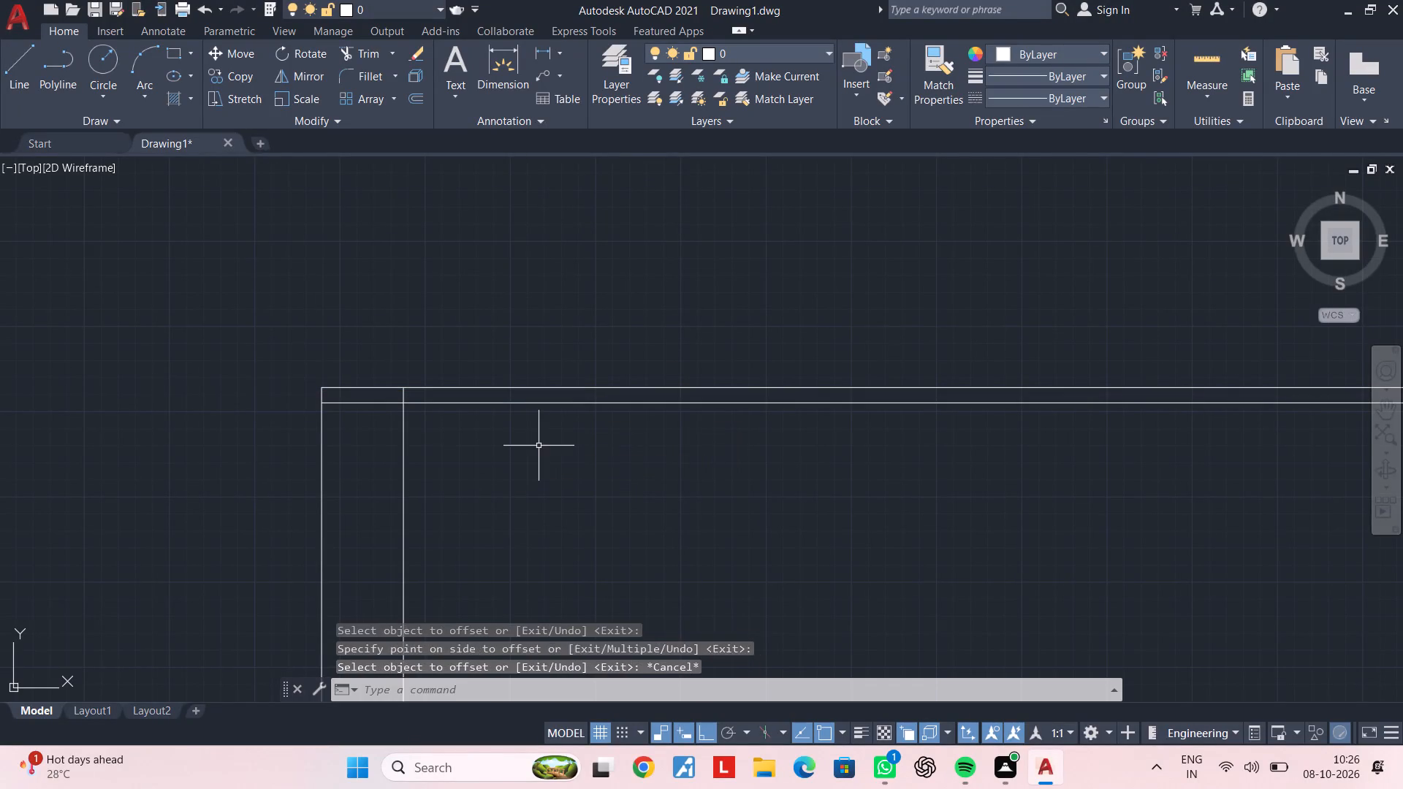
key("Escape")
key("Escape")
key("Escape")
key("Escape")
key("Escape")
key("Escape")
key("Escape")
key("Escape")
key("Escape")
key("Escape")
key("Escape")
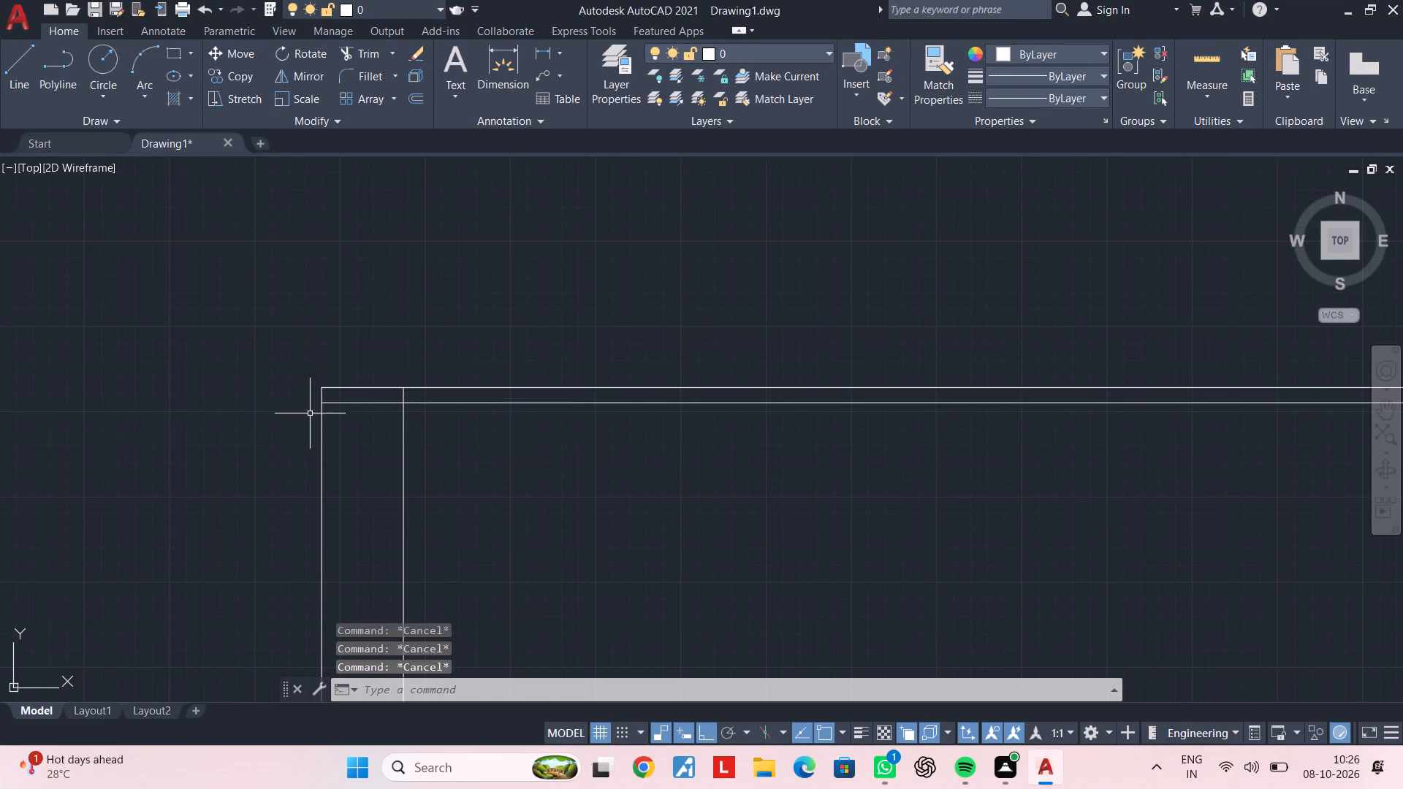
Trim the 9" offset line's segment between the outer left edge and the 4' offset vertical line.
scroll(354, 429, "up", 2)
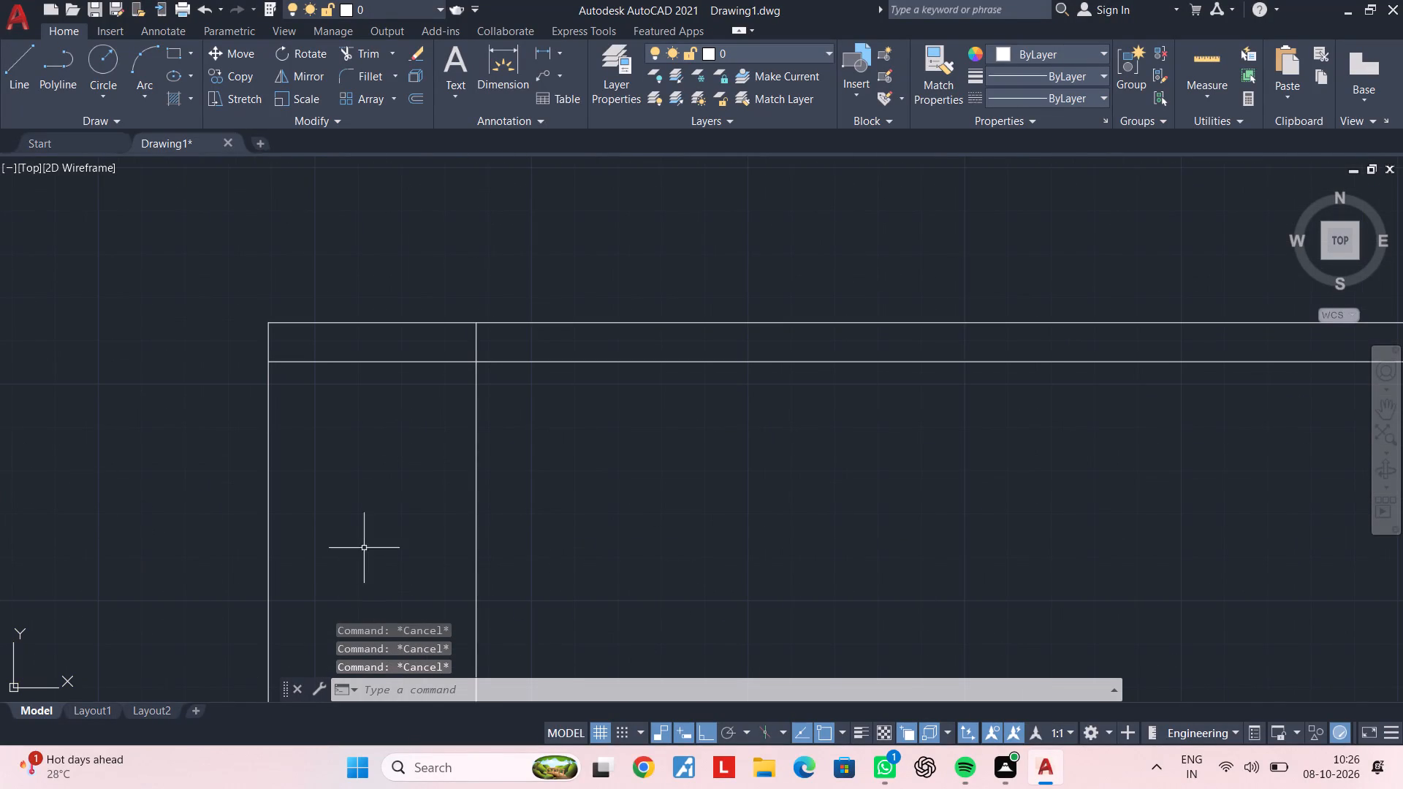
middle_click_drag(461, 416, 415, 424)
middle_click_drag(374, 403, 368, 423)
key("Escape")
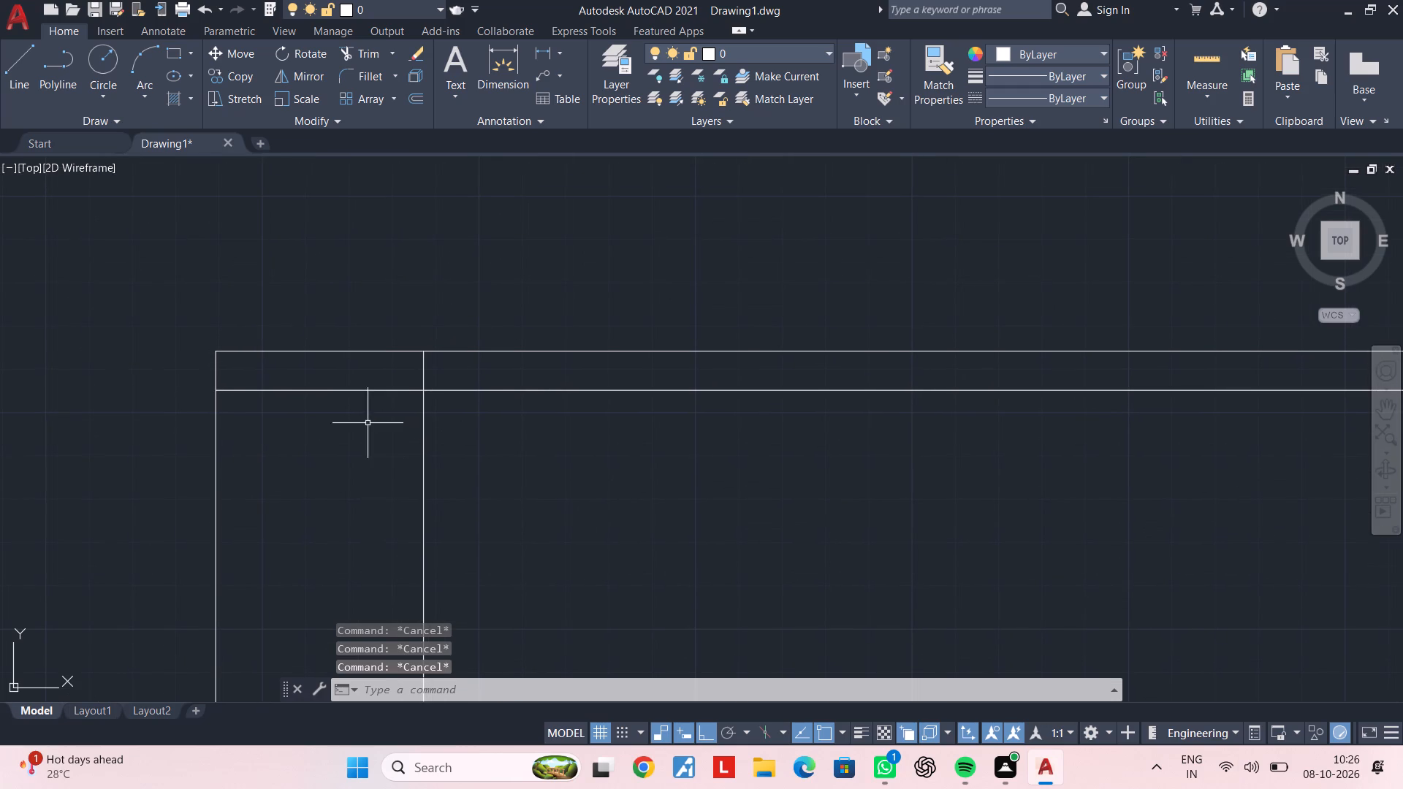
key("Escape")
key("Escape")
type("tr")
key("space")
left_click(389, 391)
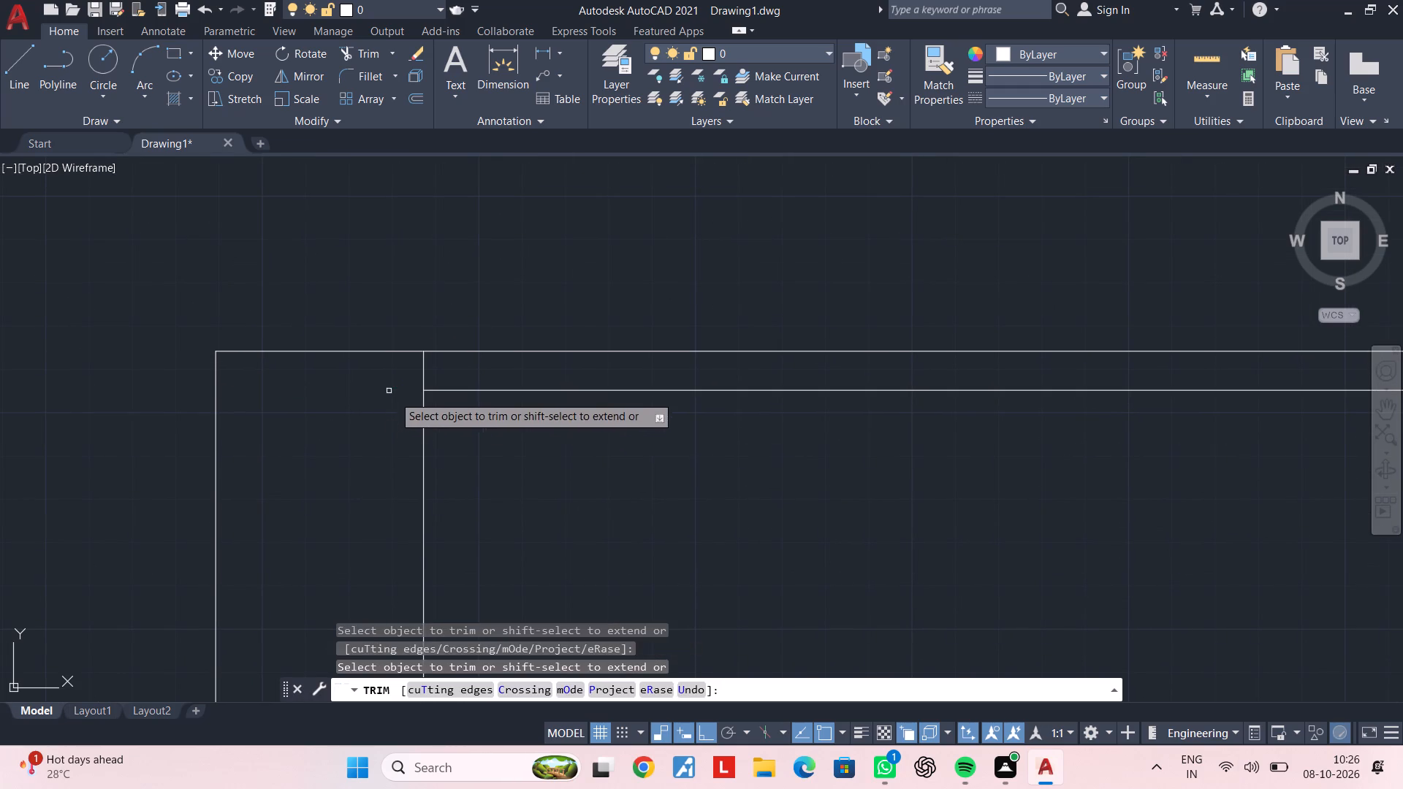
key("Escape")
key("Escape")
key("Escape")
Offset the trimmed inner horizontal line 5'10" downward.
type("of")
key("space")
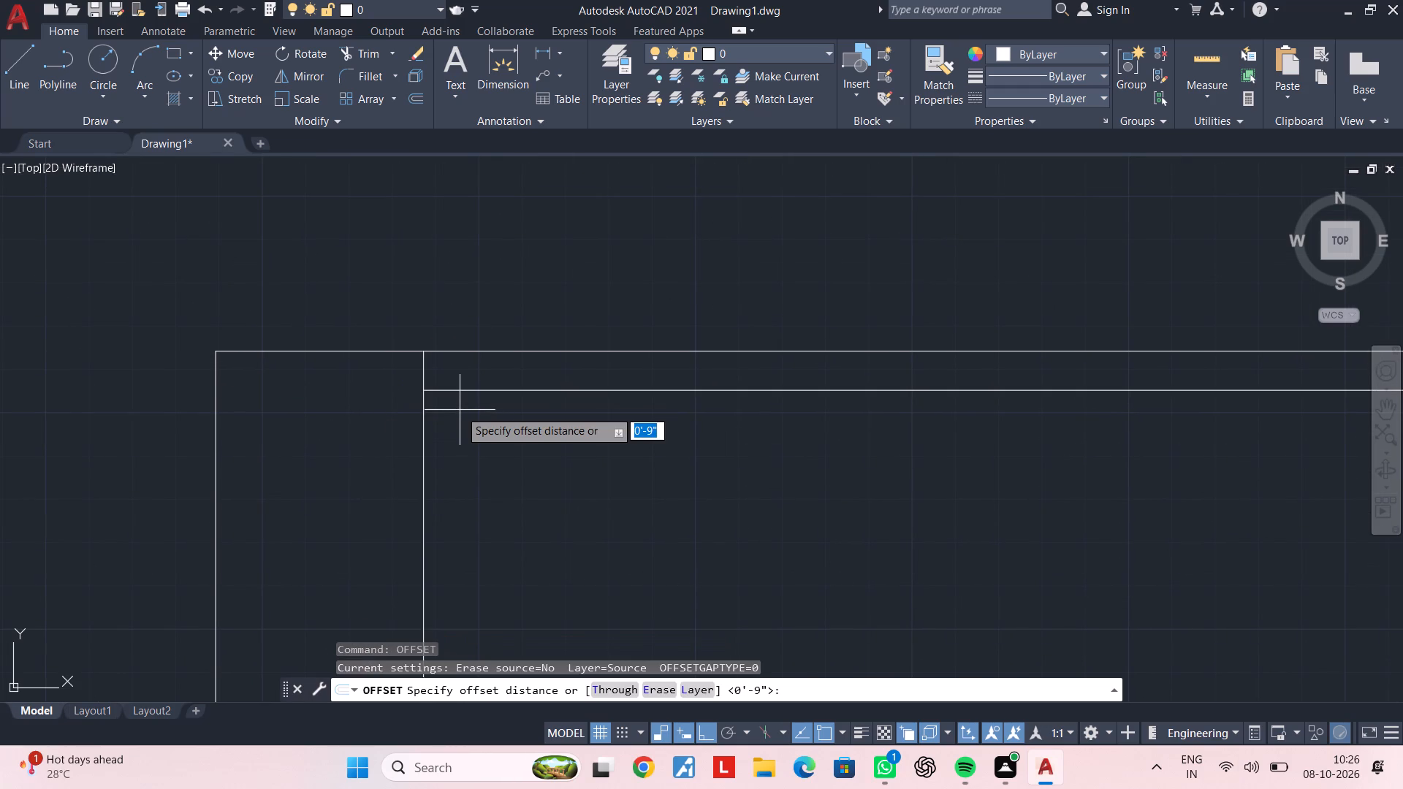
type("5'10")
key("shift+quotedbl")
key("Return")
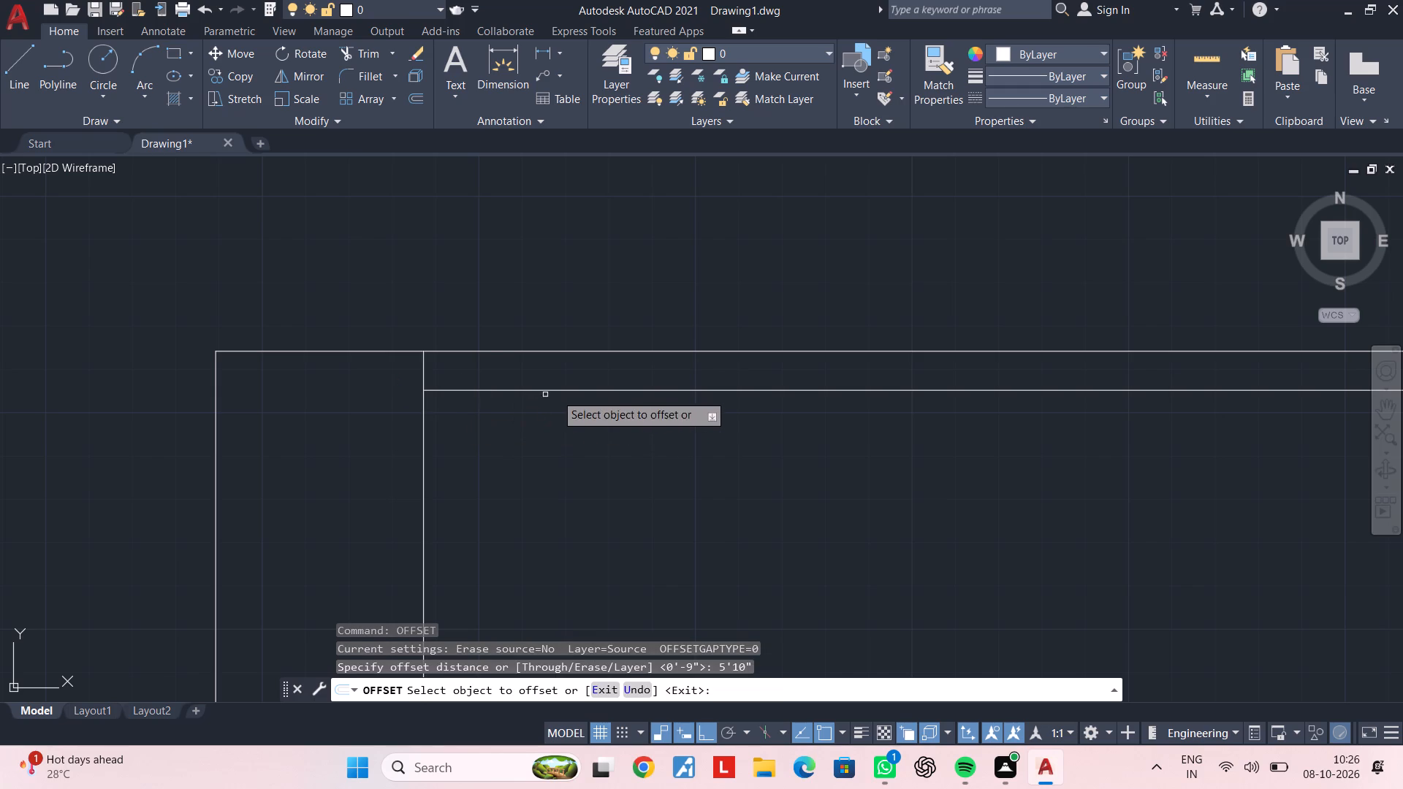
left_click(566, 391)
left_click(589, 481)
scroll(590, 481, "down", 2)
middle_click_drag(646, 477, 487, 422)
middle_click_drag(452, 443, 489, 443)
scroll(430, 426, "up", 1)
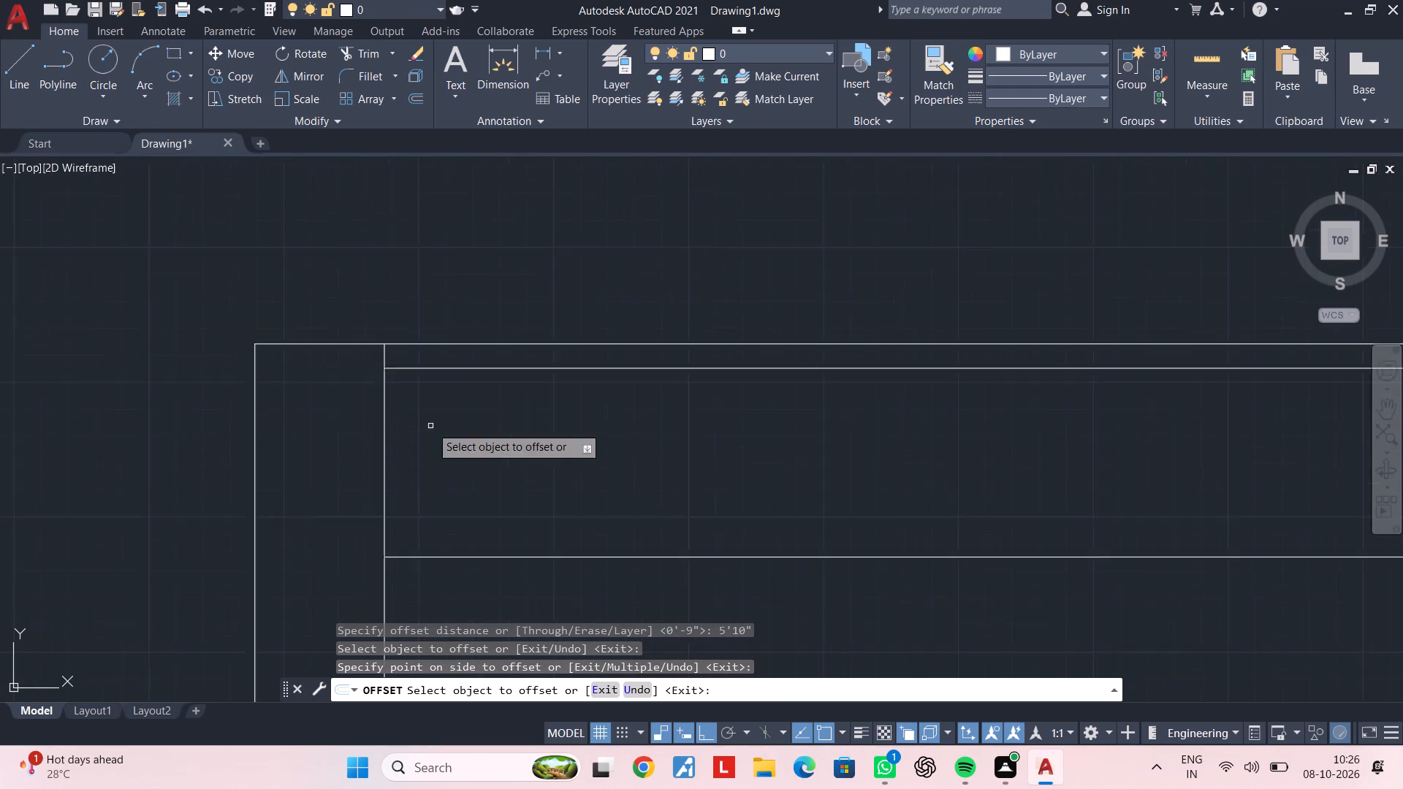
scroll(430, 426, "up", 1)
middle_click_drag(434, 430, 503, 414)
key("Escape")
key("Escape")
key("Escape")
key("Escape")
key("Escape")
key("Escape")
Offset the vertical line 4' inside the left edge by 4.5" to the right.
type("of")
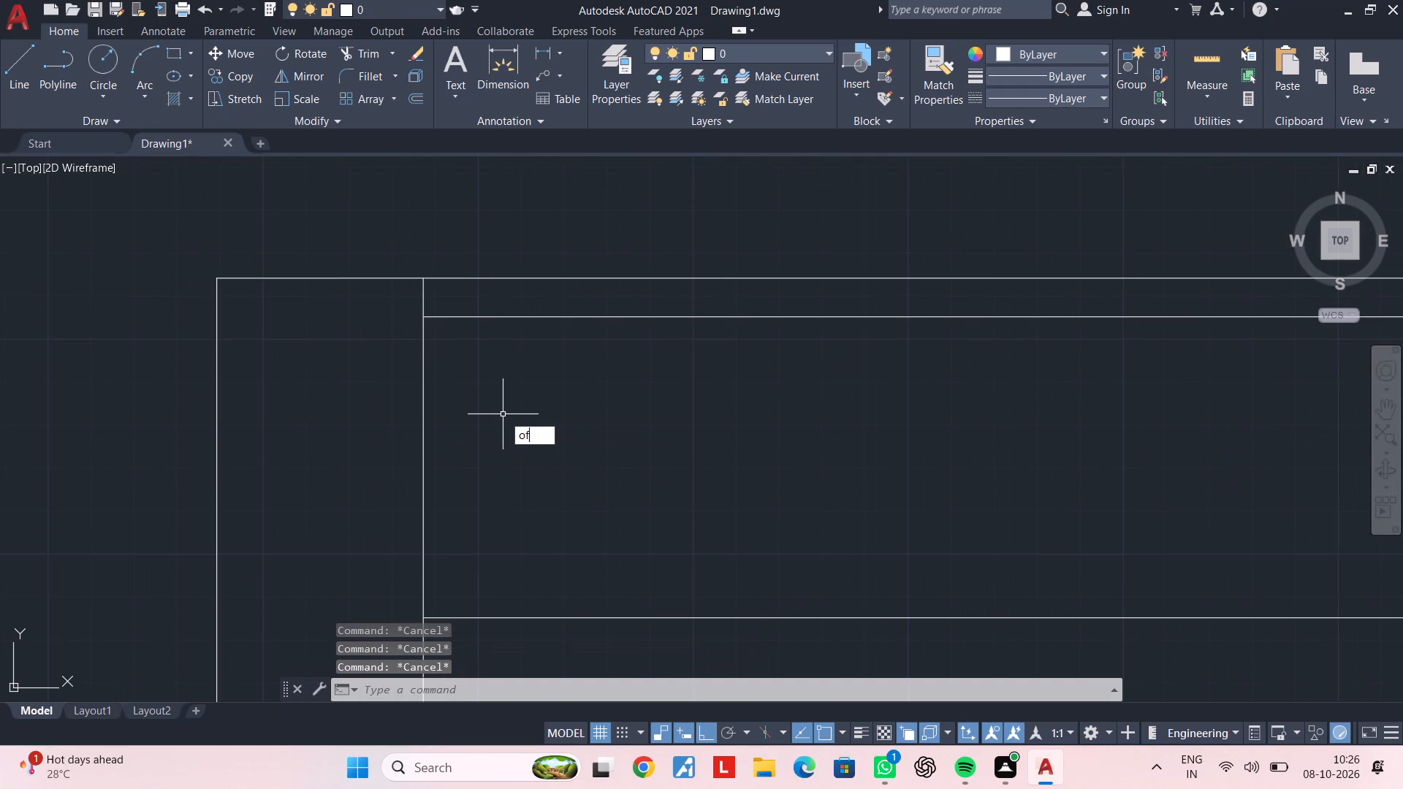
key("space")
type("4.5\"")
key("Return")
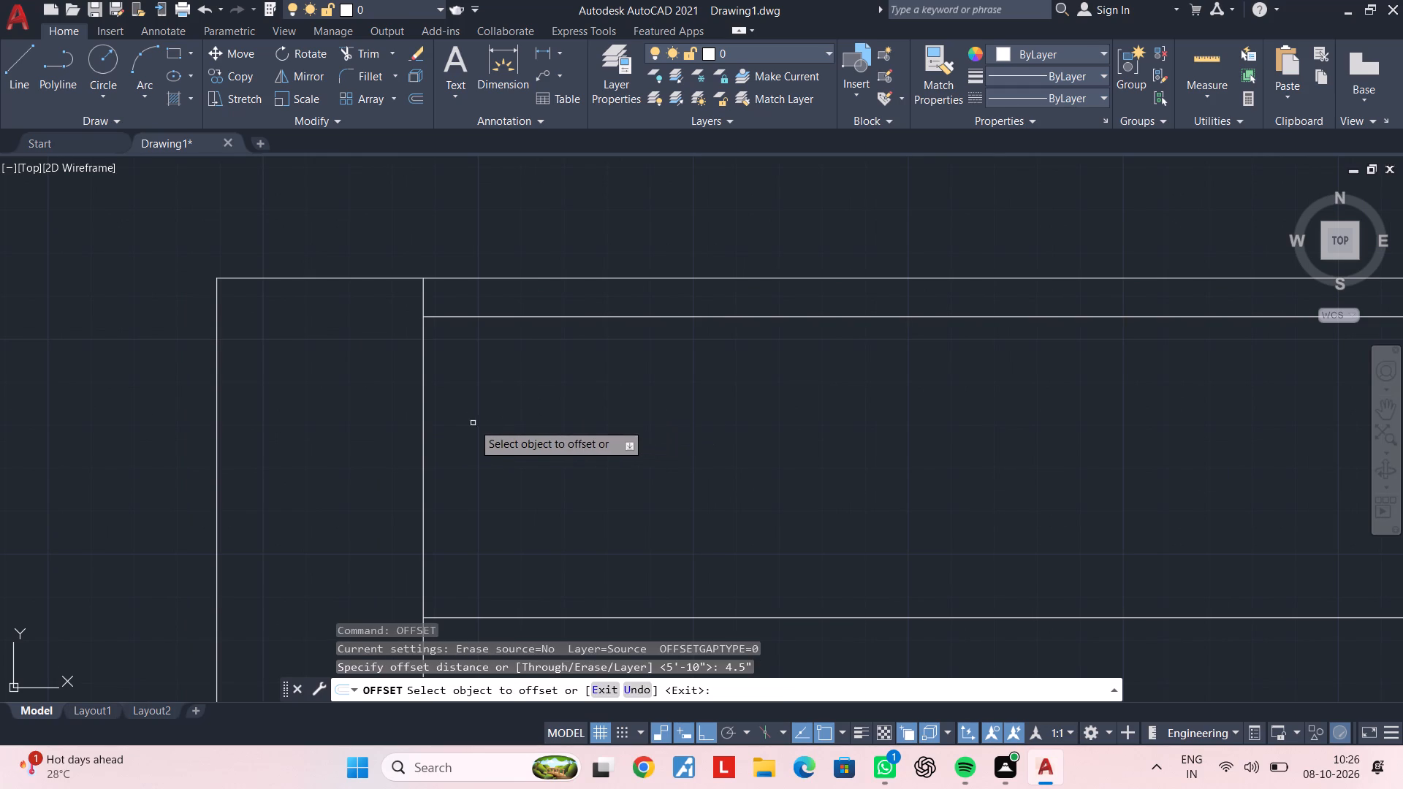
left_click(425, 432)
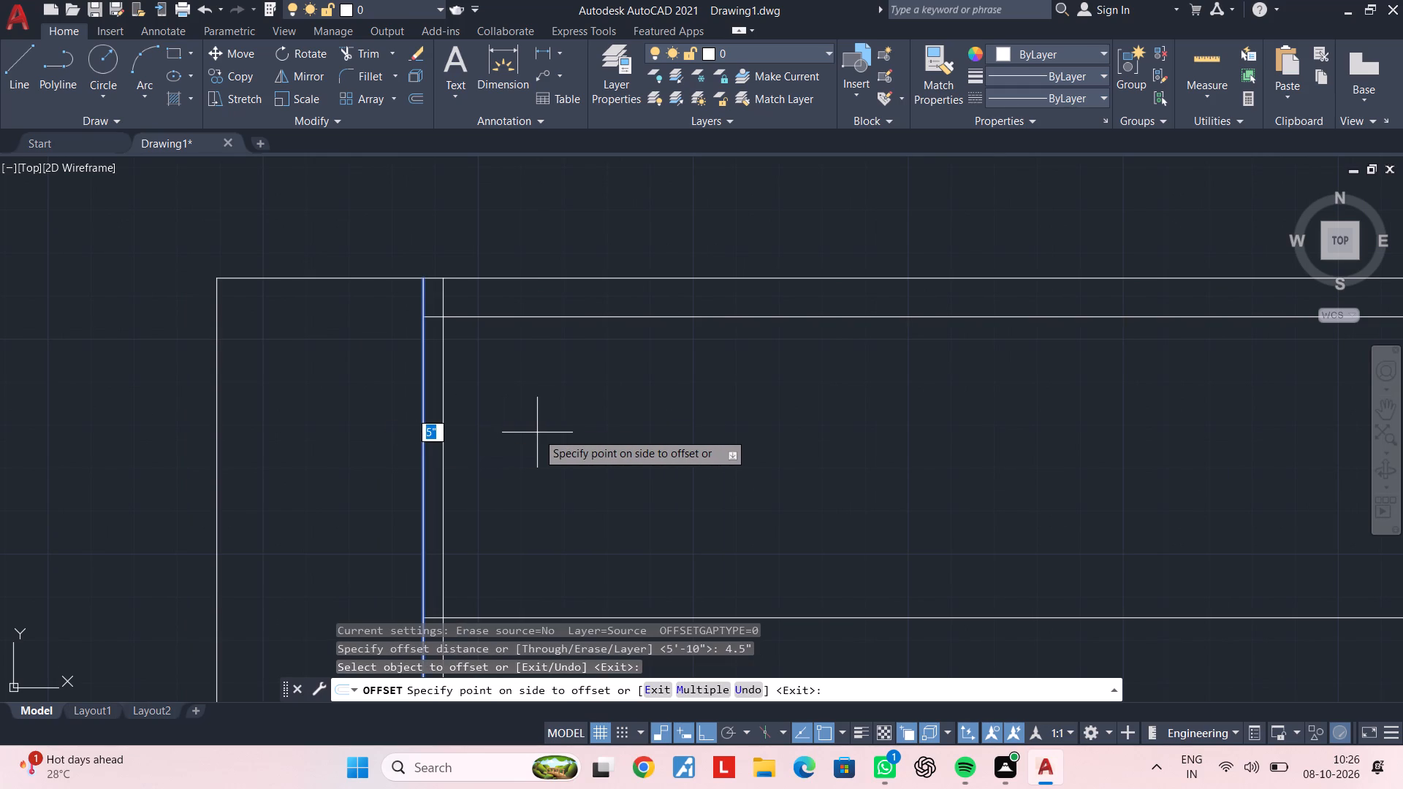
left_click(537, 432)
scroll(574, 474, "down", 1)
middle_click_drag(574, 474, 568, 357)
key("Escape")
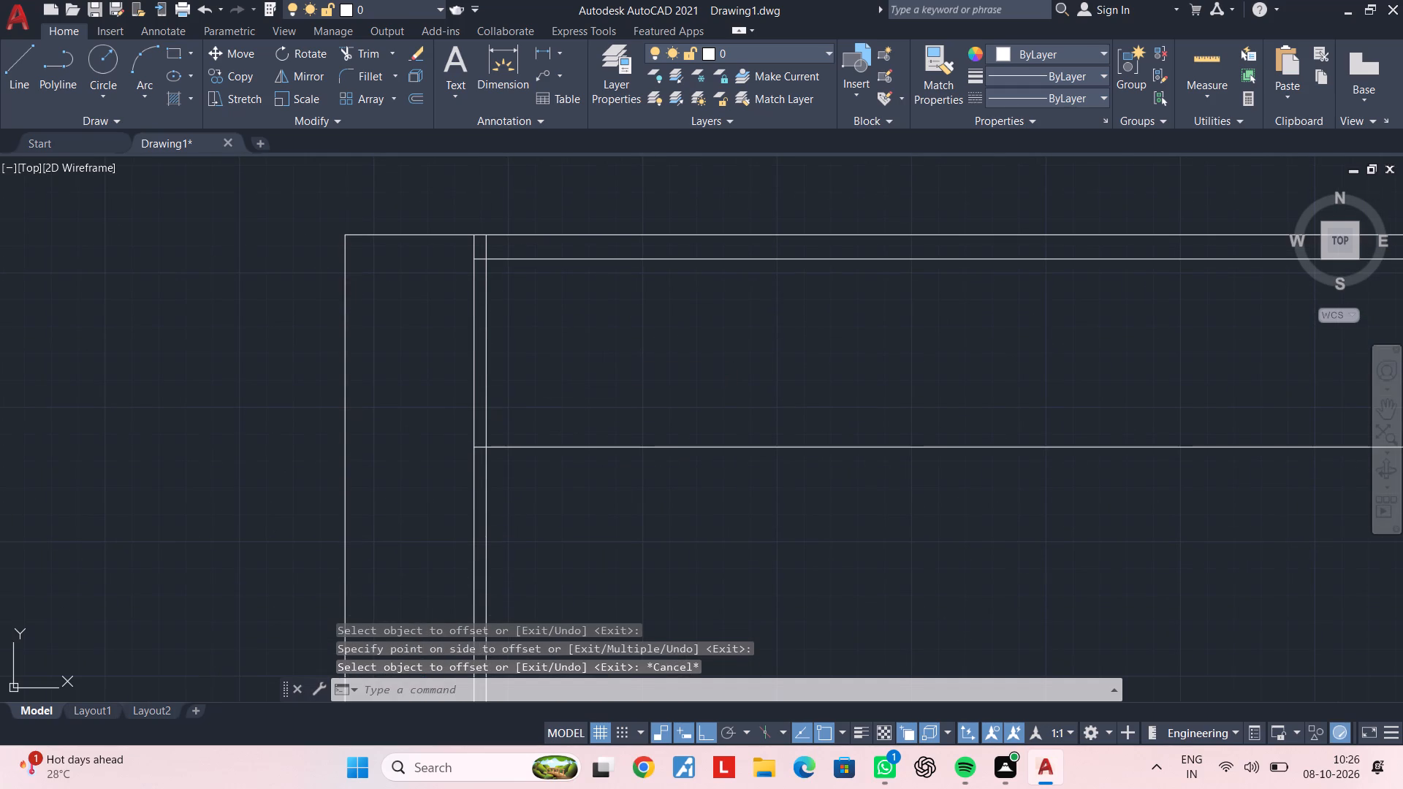
key("Escape")
Trim both vertical lines of the 4.5" pair below the 5'10" offset horizontal line.
type("tr")
key("space")
left_click(551, 506)
left_click(463, 506)
key("Escape")
Offset the right-hand line of the 4.5" vertical pair 23'4.5" to the right.
middle_click_drag(553, 348, 507, 413)
key("Escape")
scroll(498, 378, "up", 1)
middle_click_drag(474, 391, 443, 433)
key("Escape")
key("Escape")
key("Escape")
type("of")
key("space")
type("23'")
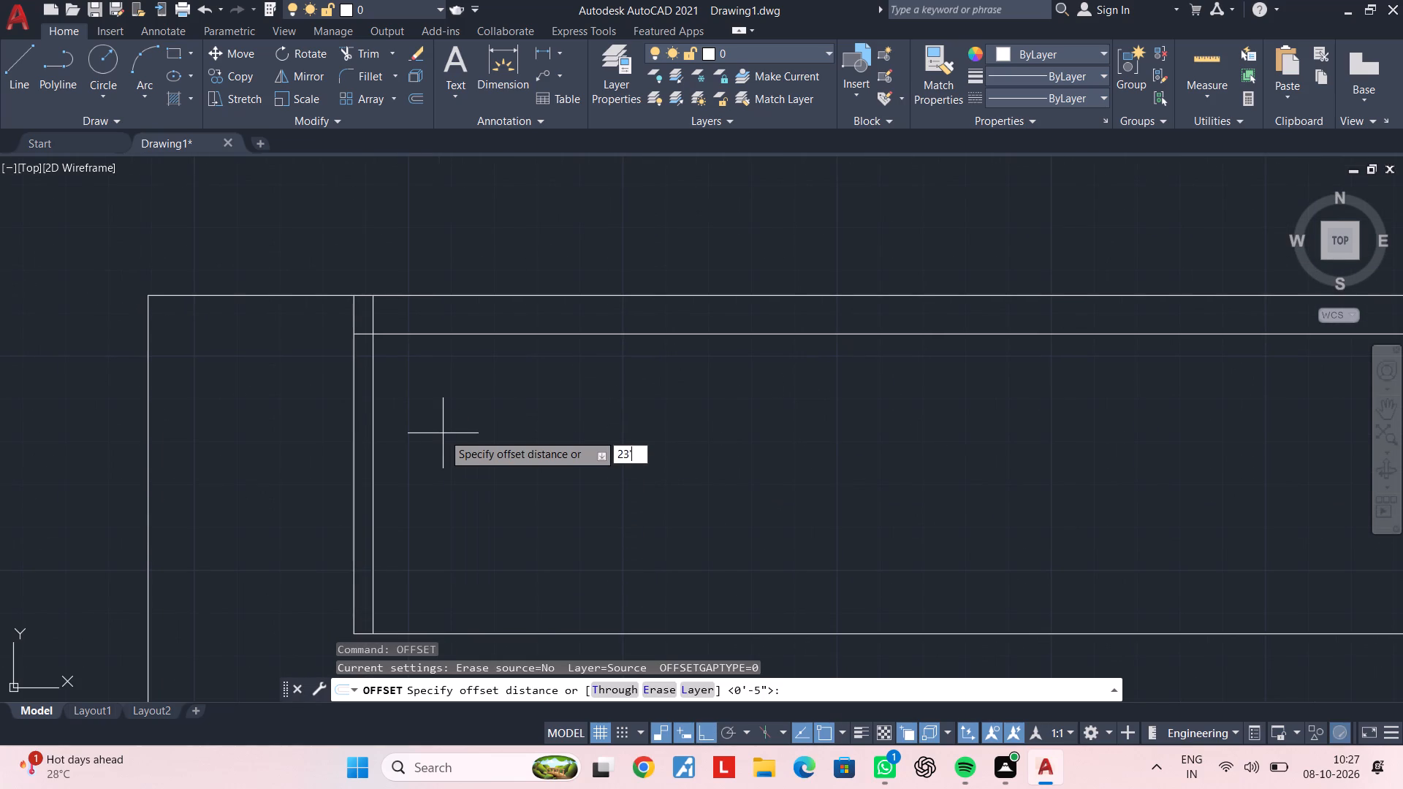
type("4.5\"")
key("Return")
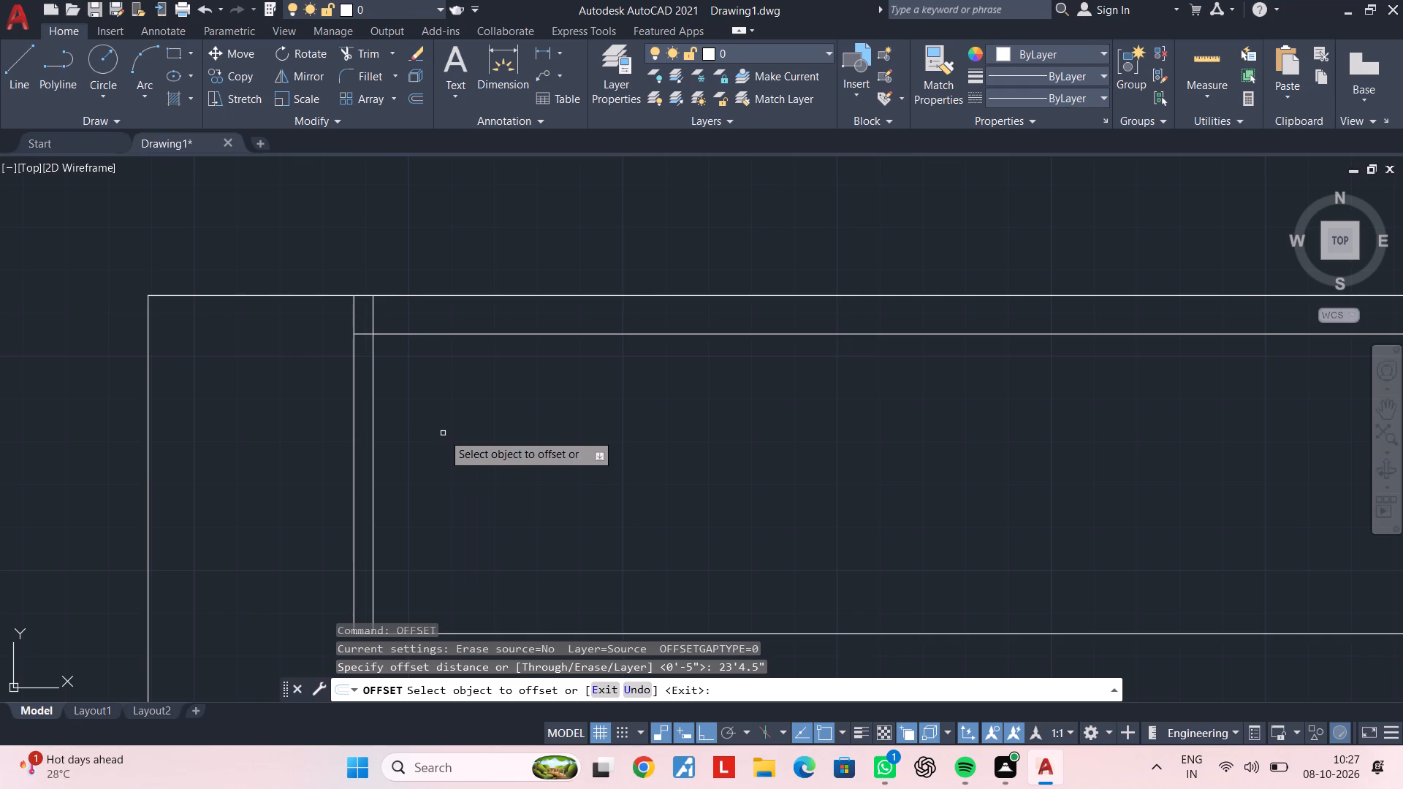
left_click(373, 316)
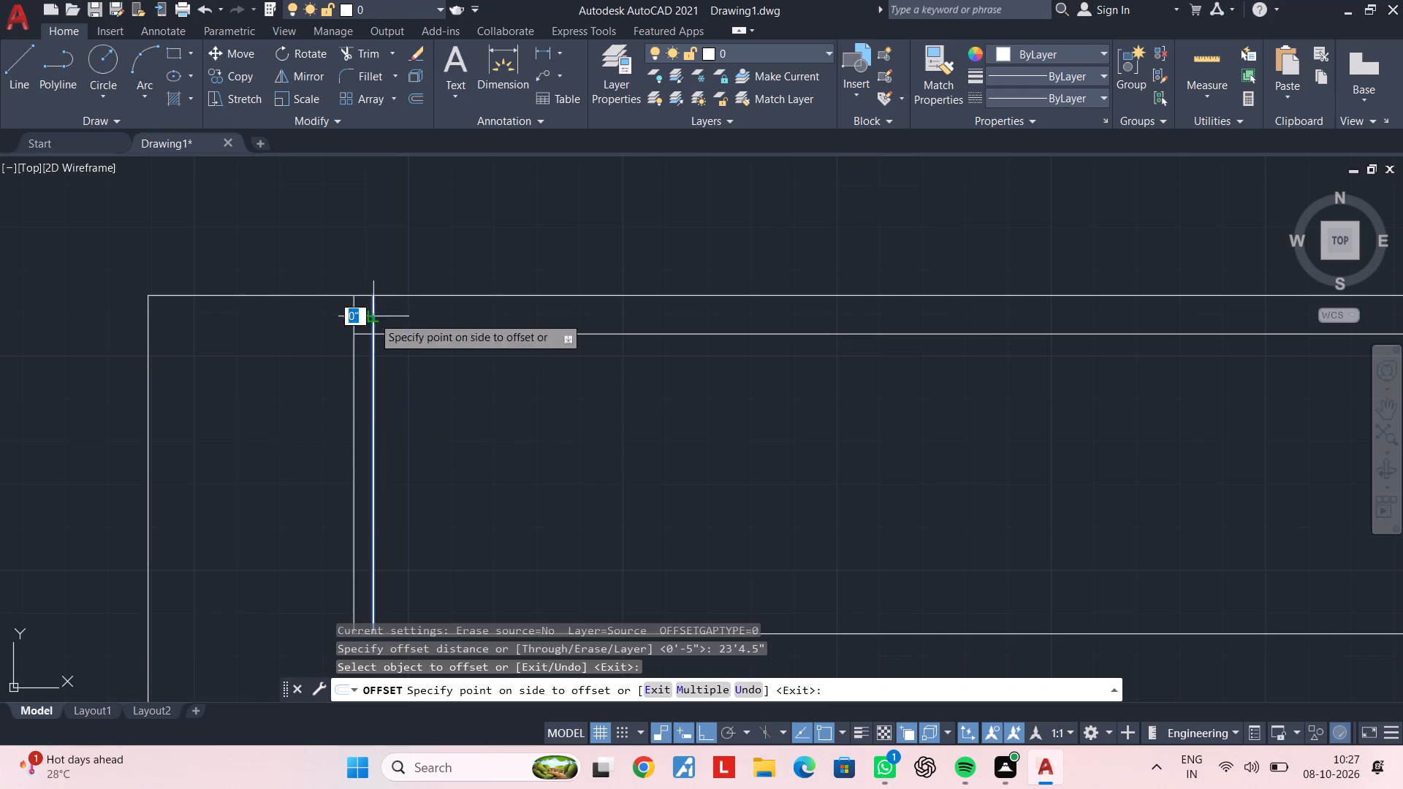
left_click(726, 345)
scroll(853, 385, "down", 2)
middle_click_drag(856, 385, 544, 365)
middle_click_drag(968, 382, 753, 382)
scroll(653, 383, "up", 1)
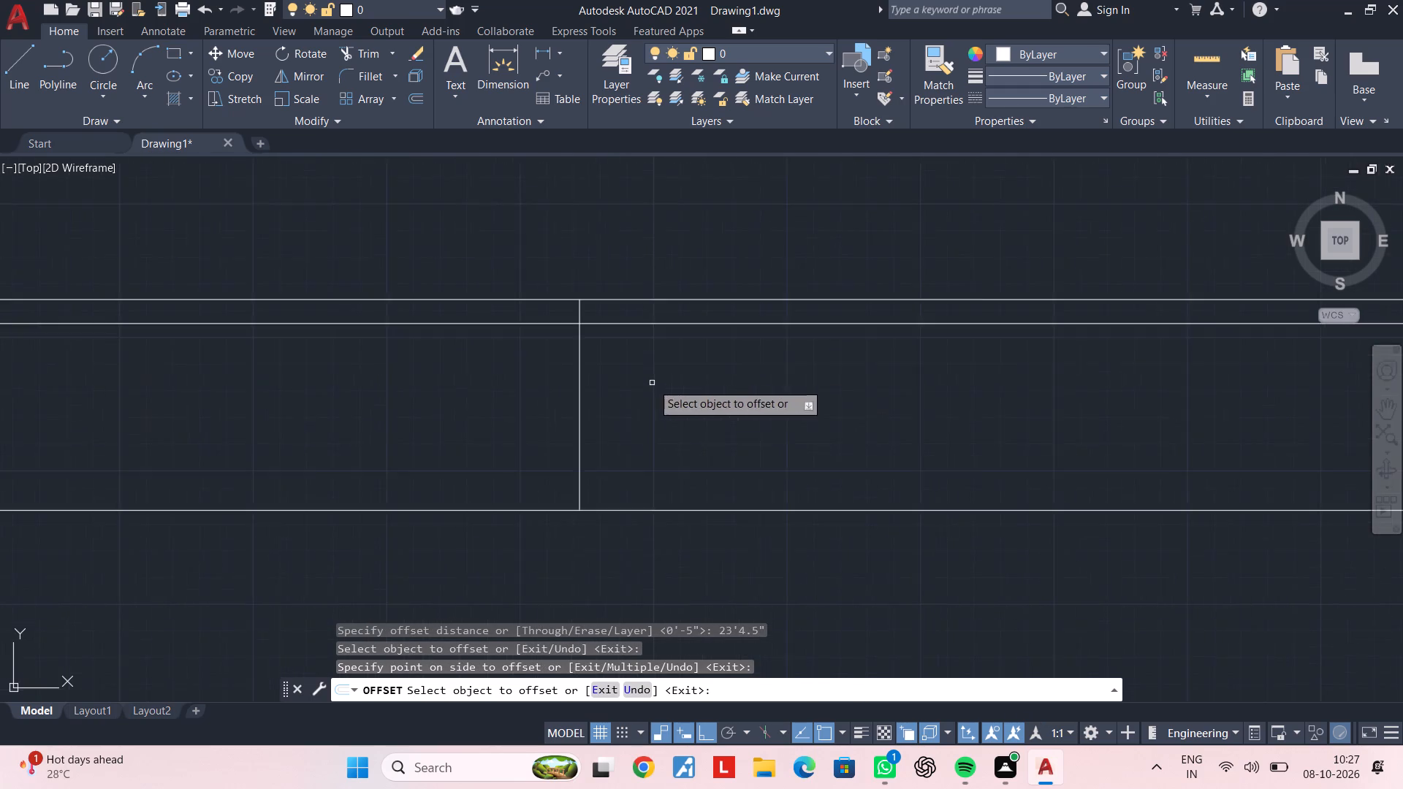
middle_click_drag(650, 382, 672, 440)
key("Escape")
key("Escape")
key("Escape")
key("Escape")
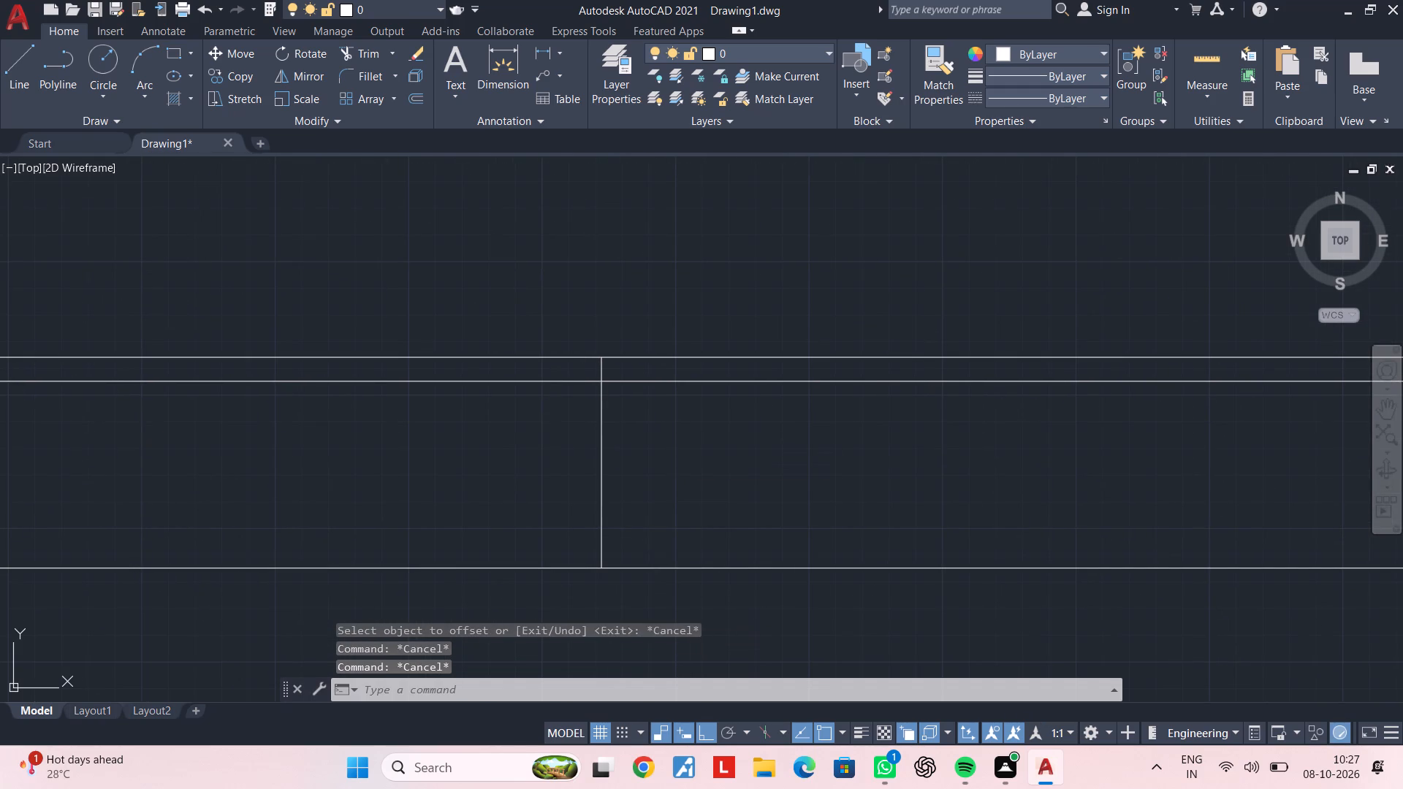
key("Escape")
key("Escape")
key("Escape")
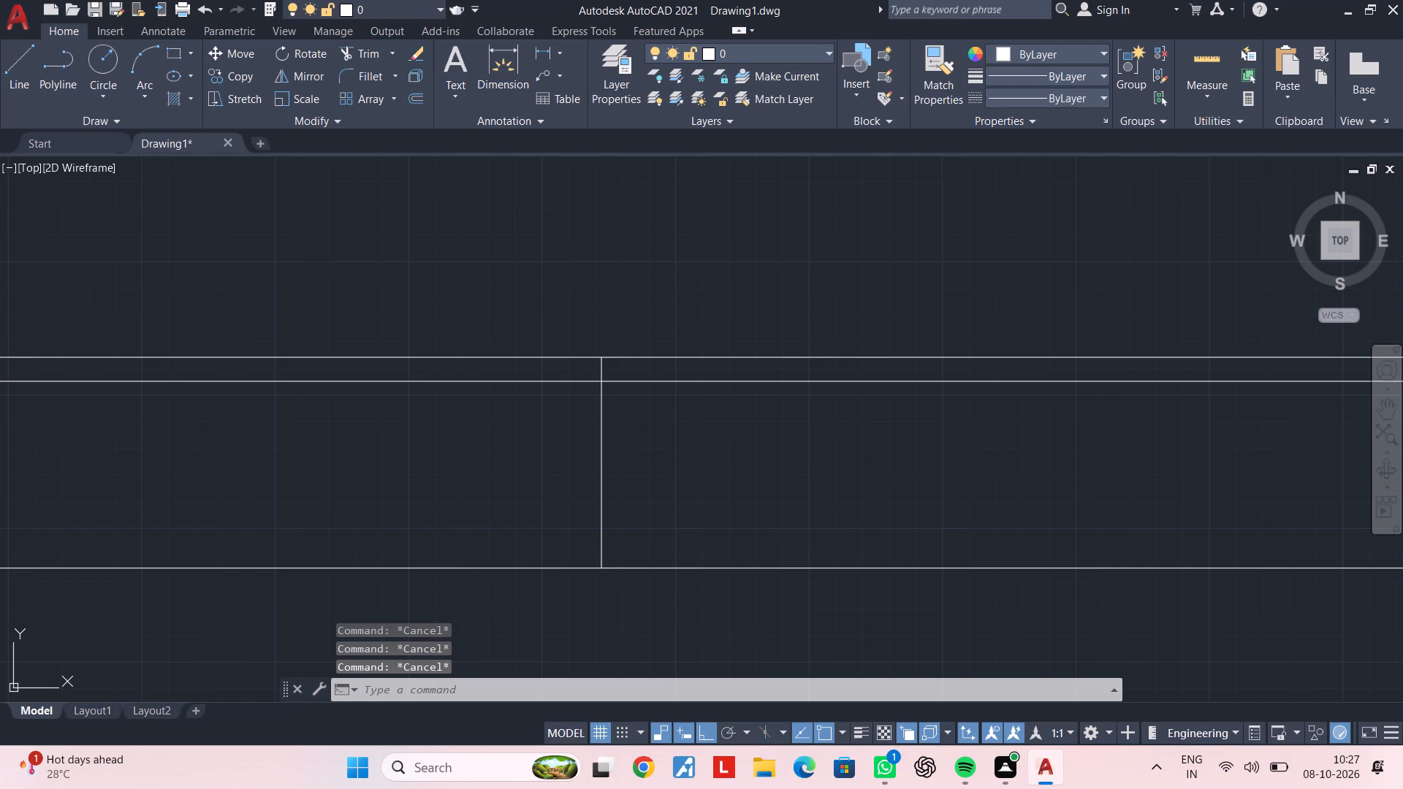
key("Escape")
Offset the new vertical line at 23'4.5" by 4.5" to the right.
type("of 4.5\"")
key("Return")
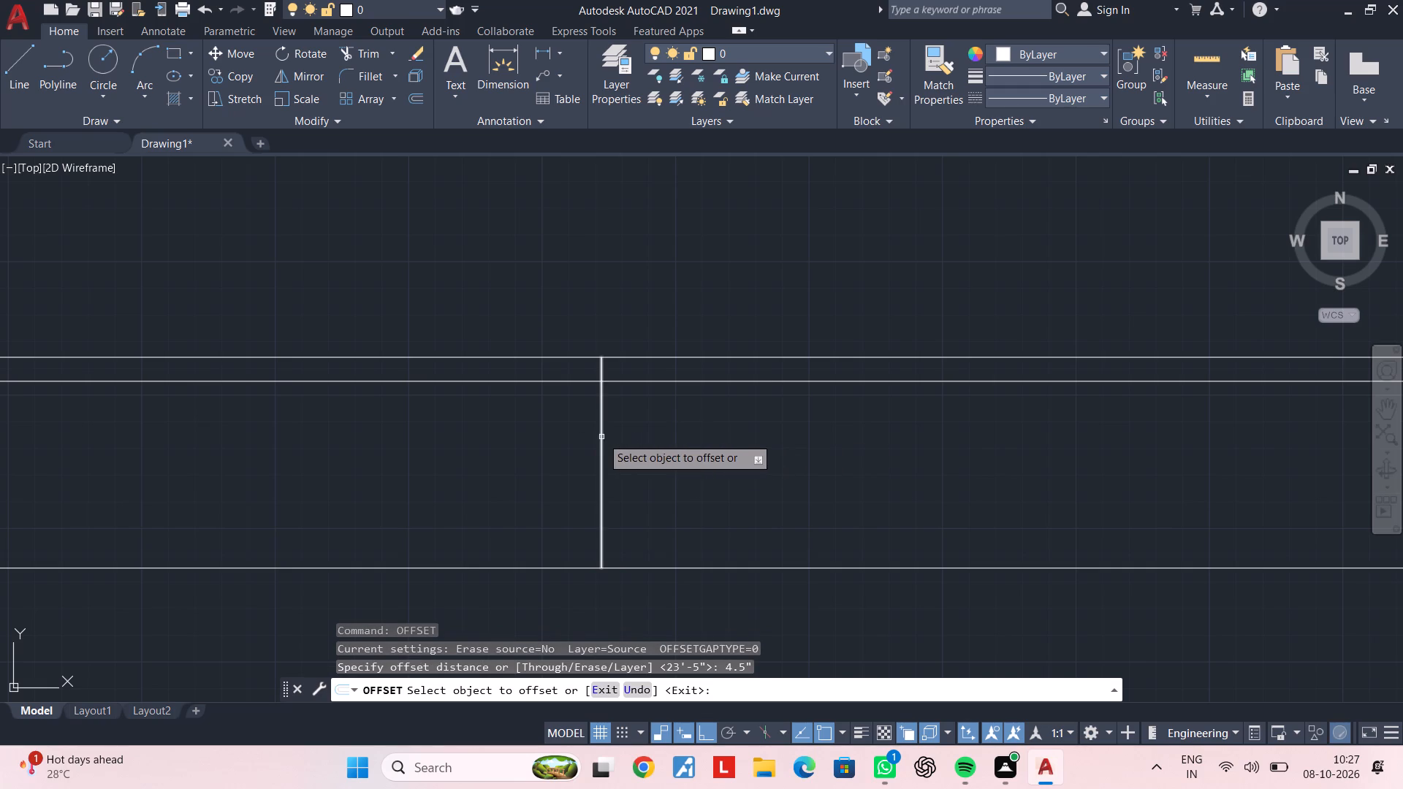
left_click(601, 437)
left_click(677, 432)
middle_click_drag(685, 434, 635, 435)
key("space")
Offset the right-hand line of the second vertical pair 8'1.5" to the right.
key("space")
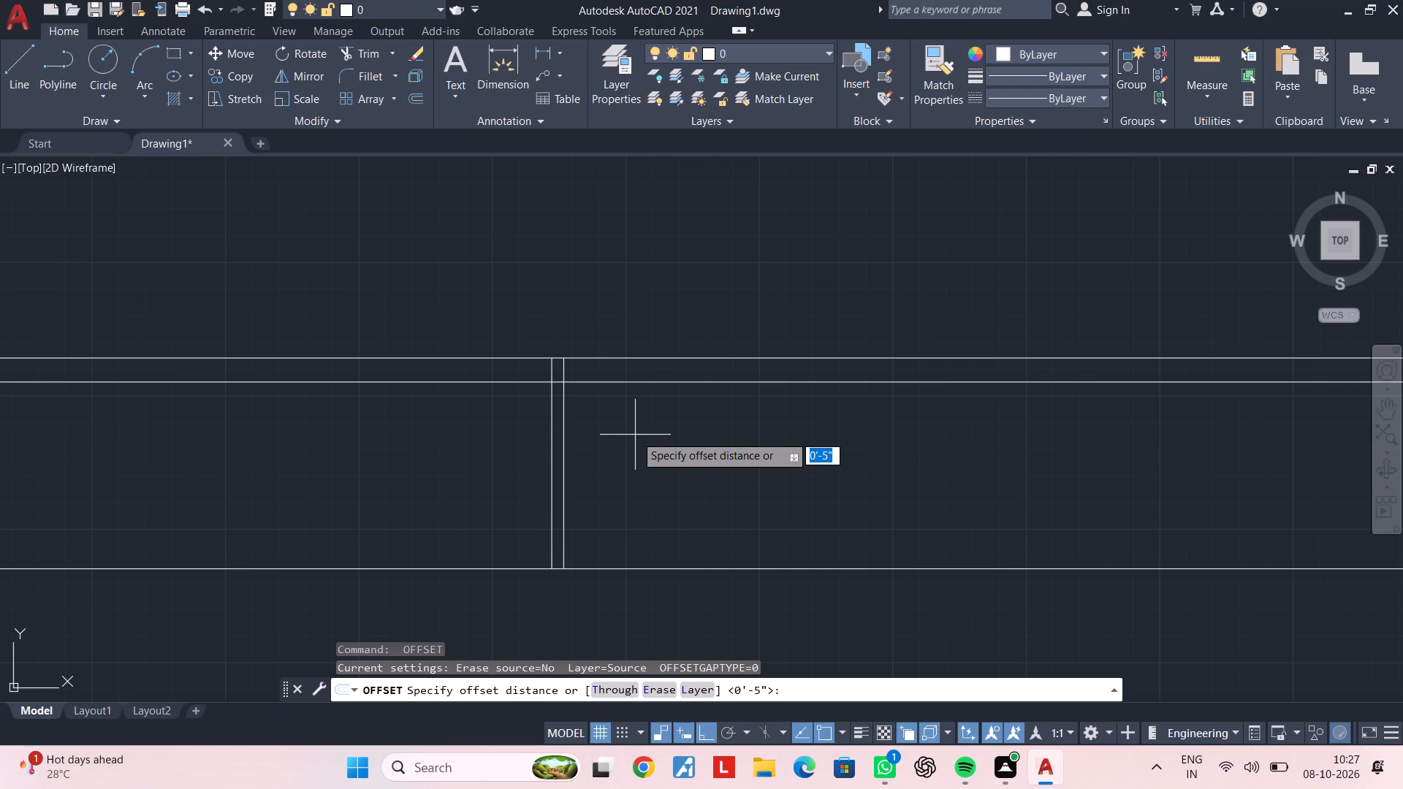
type("8'")
type("1.5\"")
key("Return")
left_click(563, 430)
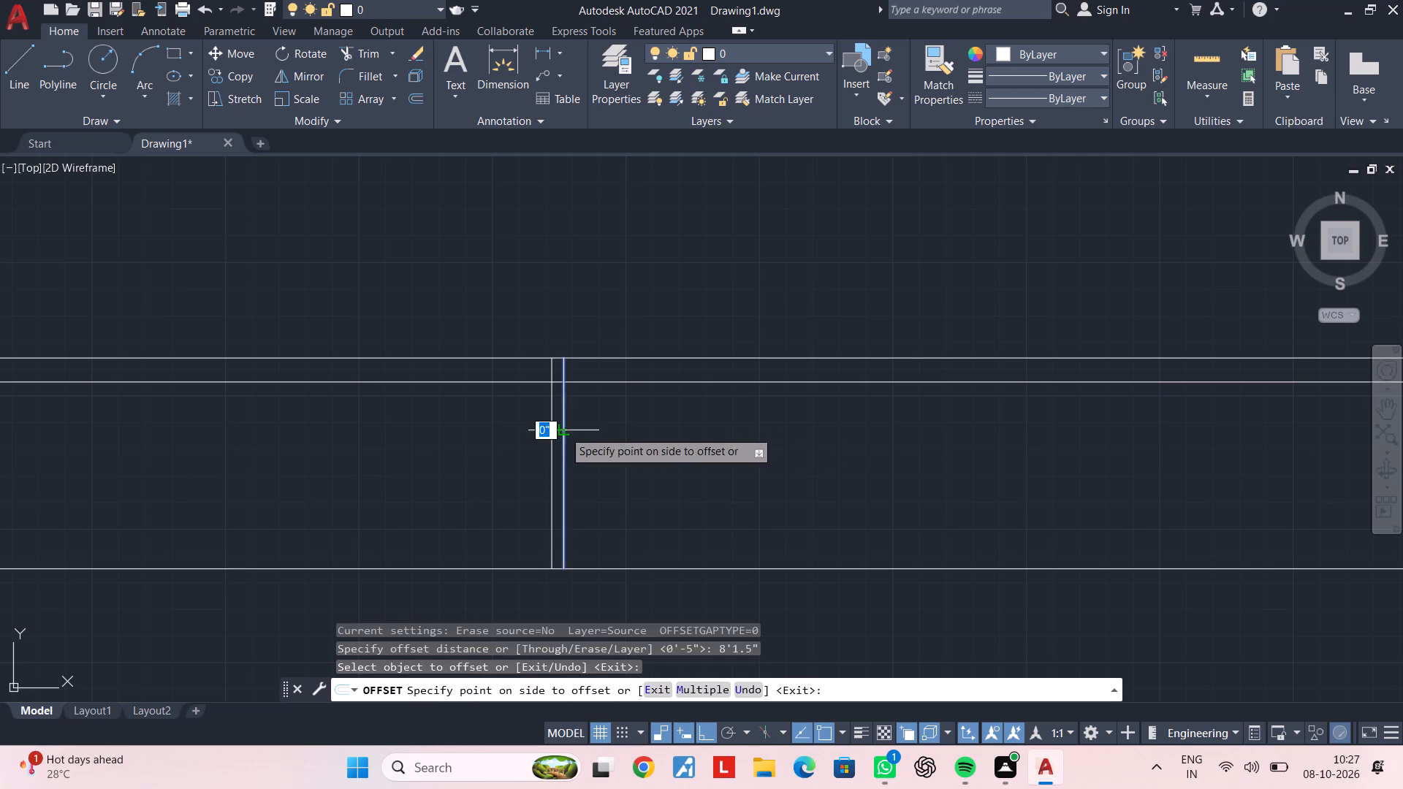
left_click(820, 431)
middle_click_drag(902, 438, 704, 438)
key("space")
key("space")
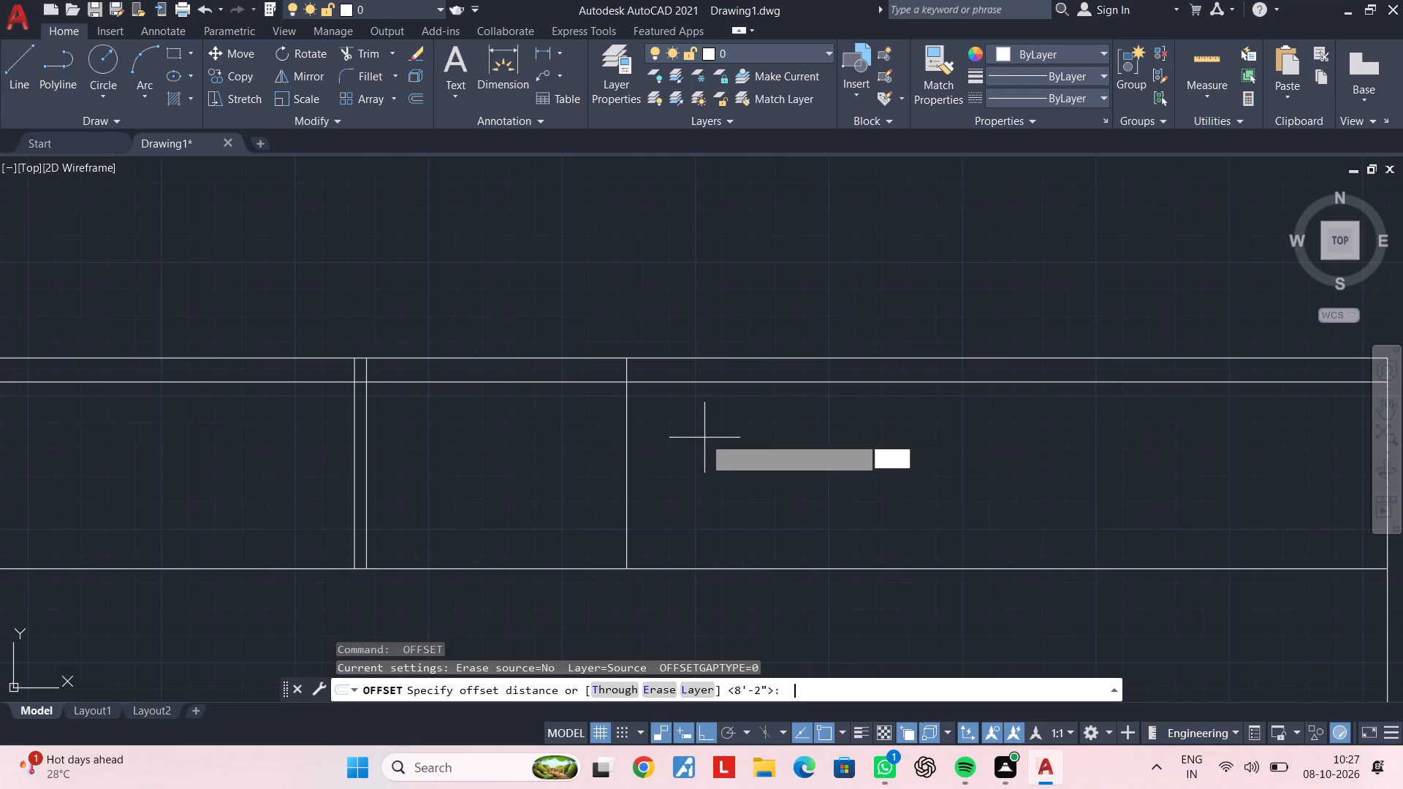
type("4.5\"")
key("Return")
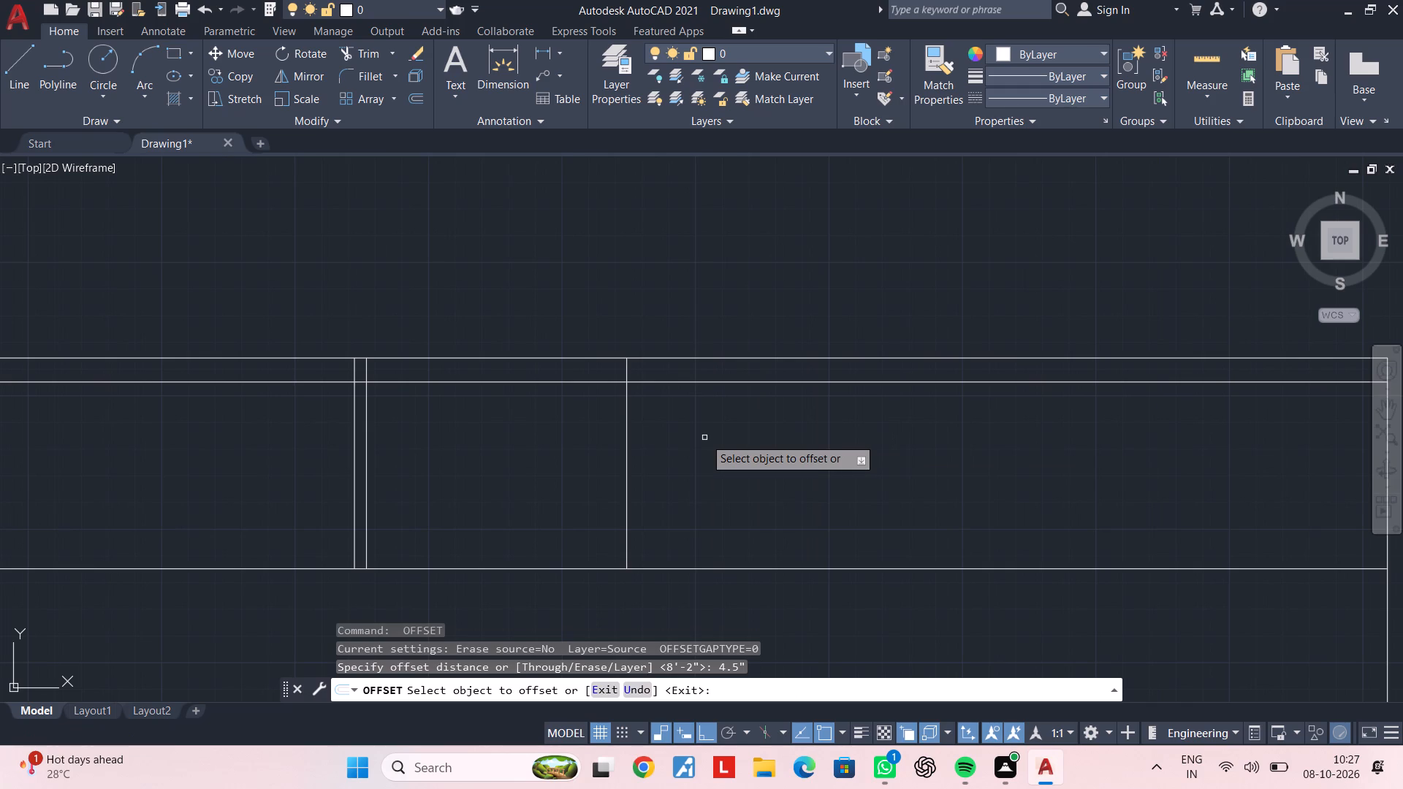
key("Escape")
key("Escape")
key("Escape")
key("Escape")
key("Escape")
Offset the 8'1.5" vertical line 9" to the right.
type("of 9\"")
key("Return")
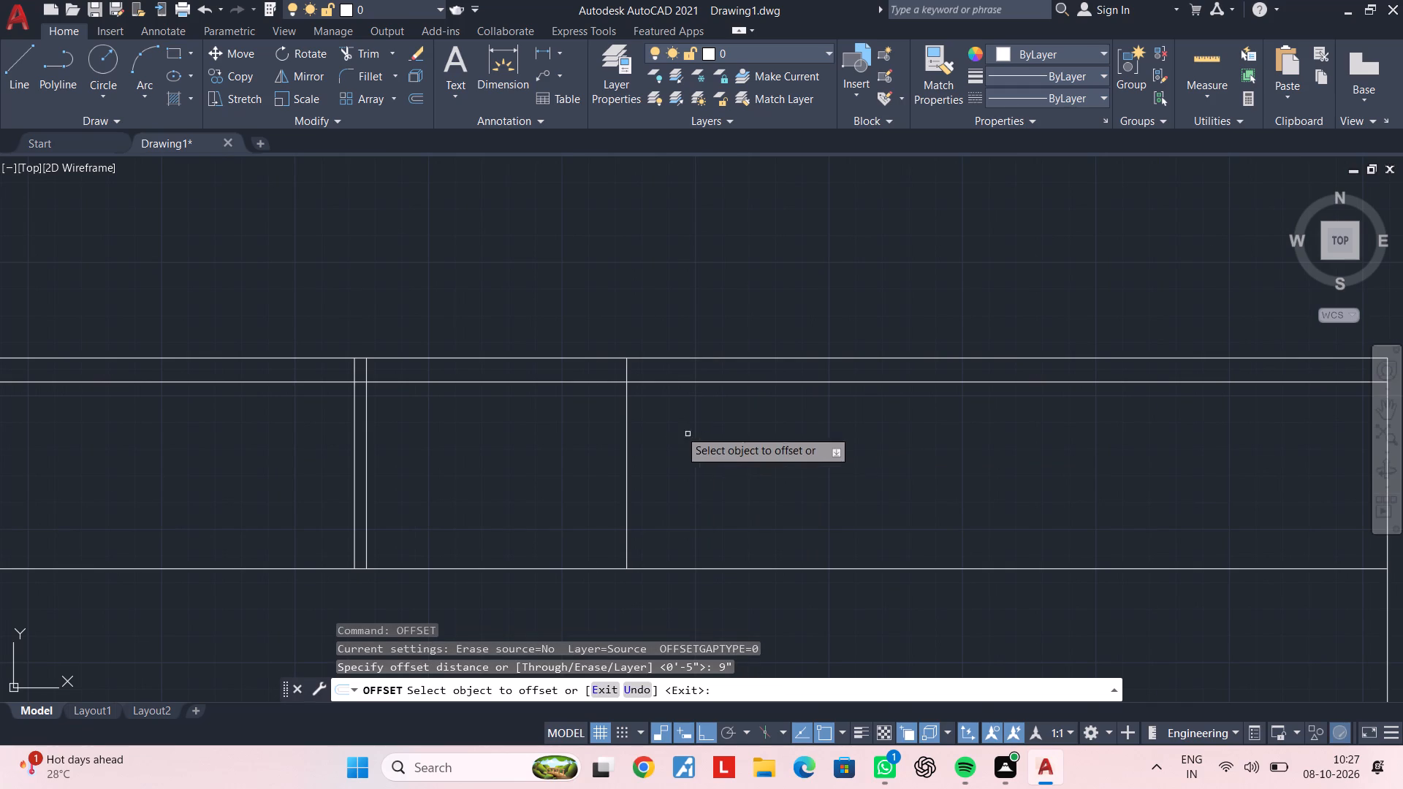
left_click(628, 438)
left_click(728, 437)
middle_click_drag(736, 433, 704, 429)
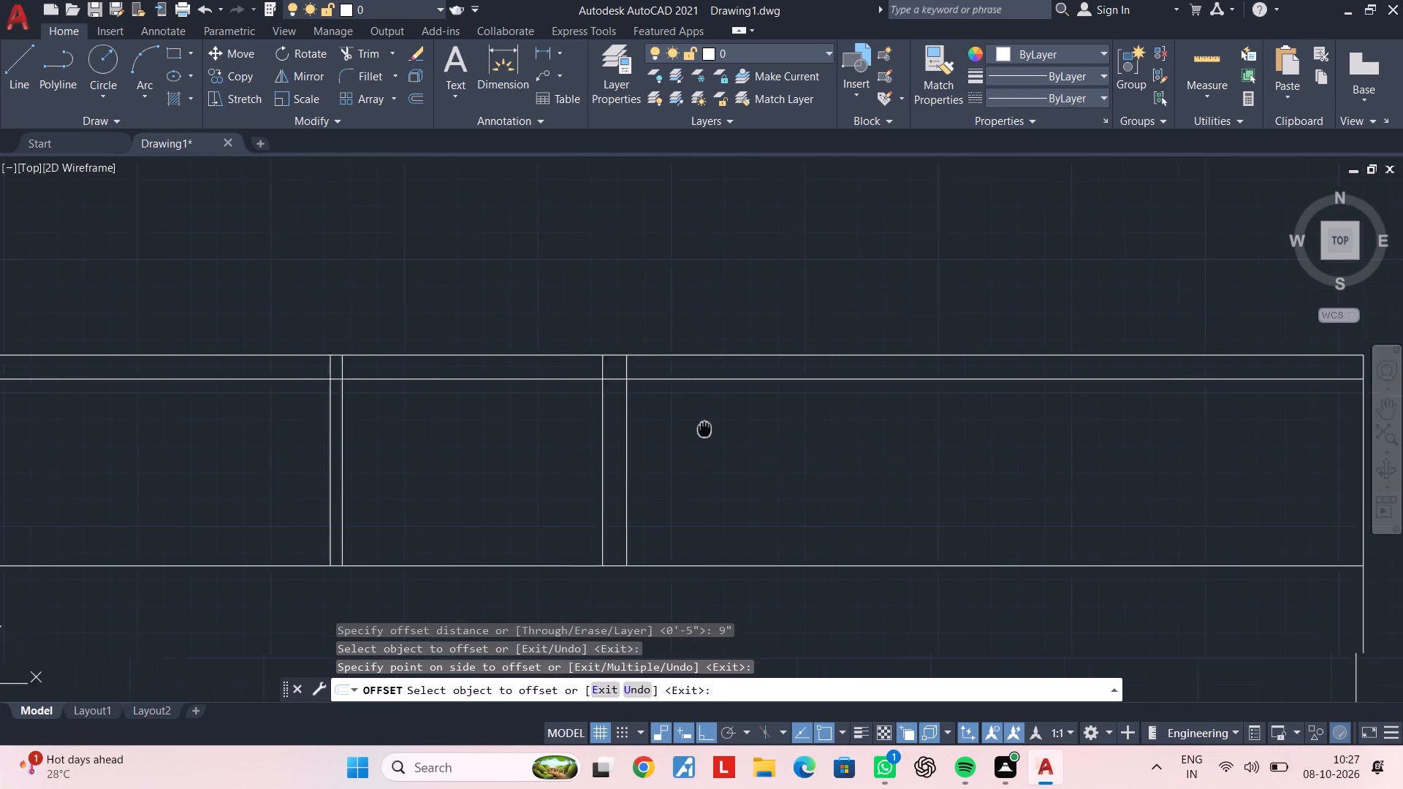
middle_click_drag(704, 429, 645, 427)
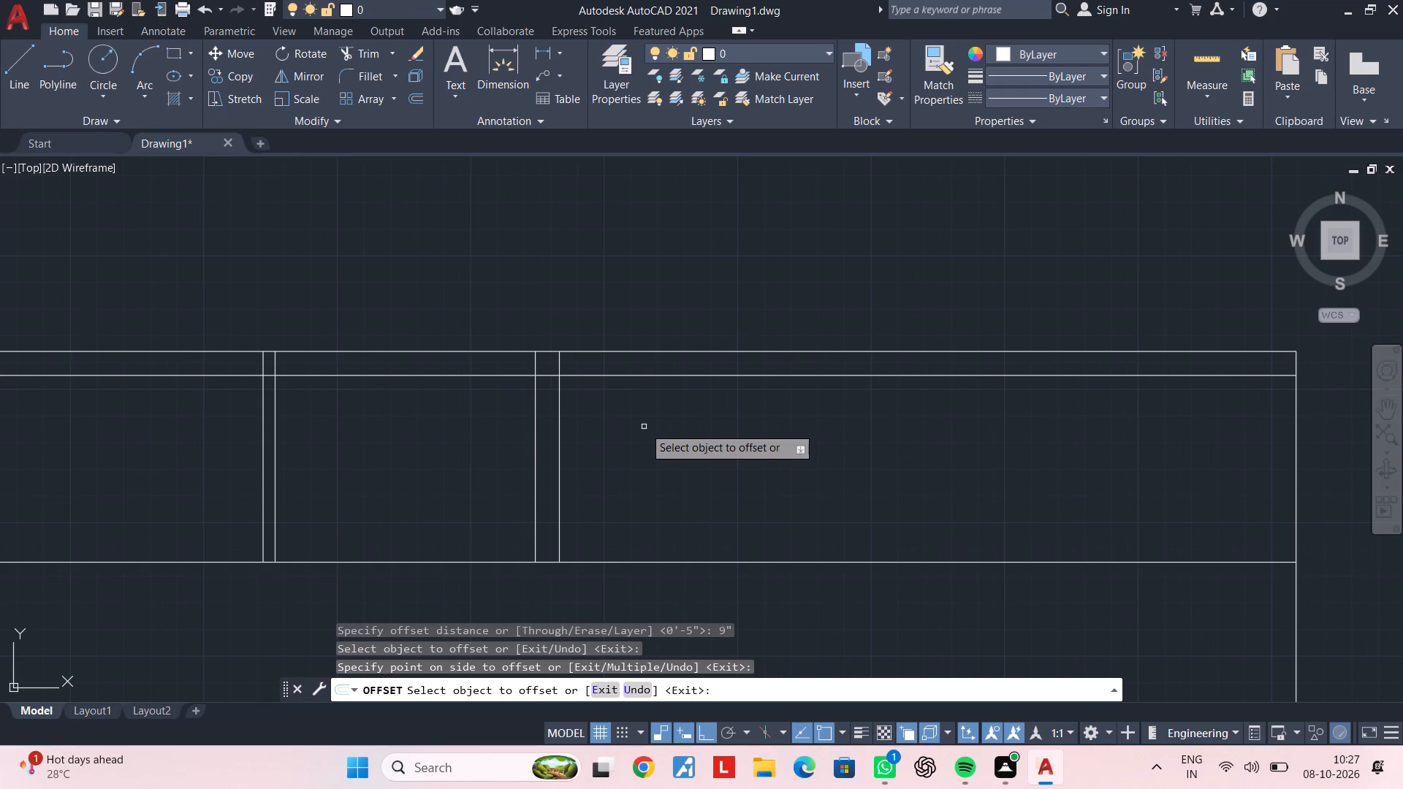
key("Escape")
key("Escape")
key("Escape")
key("Escape")
Offset the right-hand line of the 9" vertical pair 6'3" to the right.
type("of")
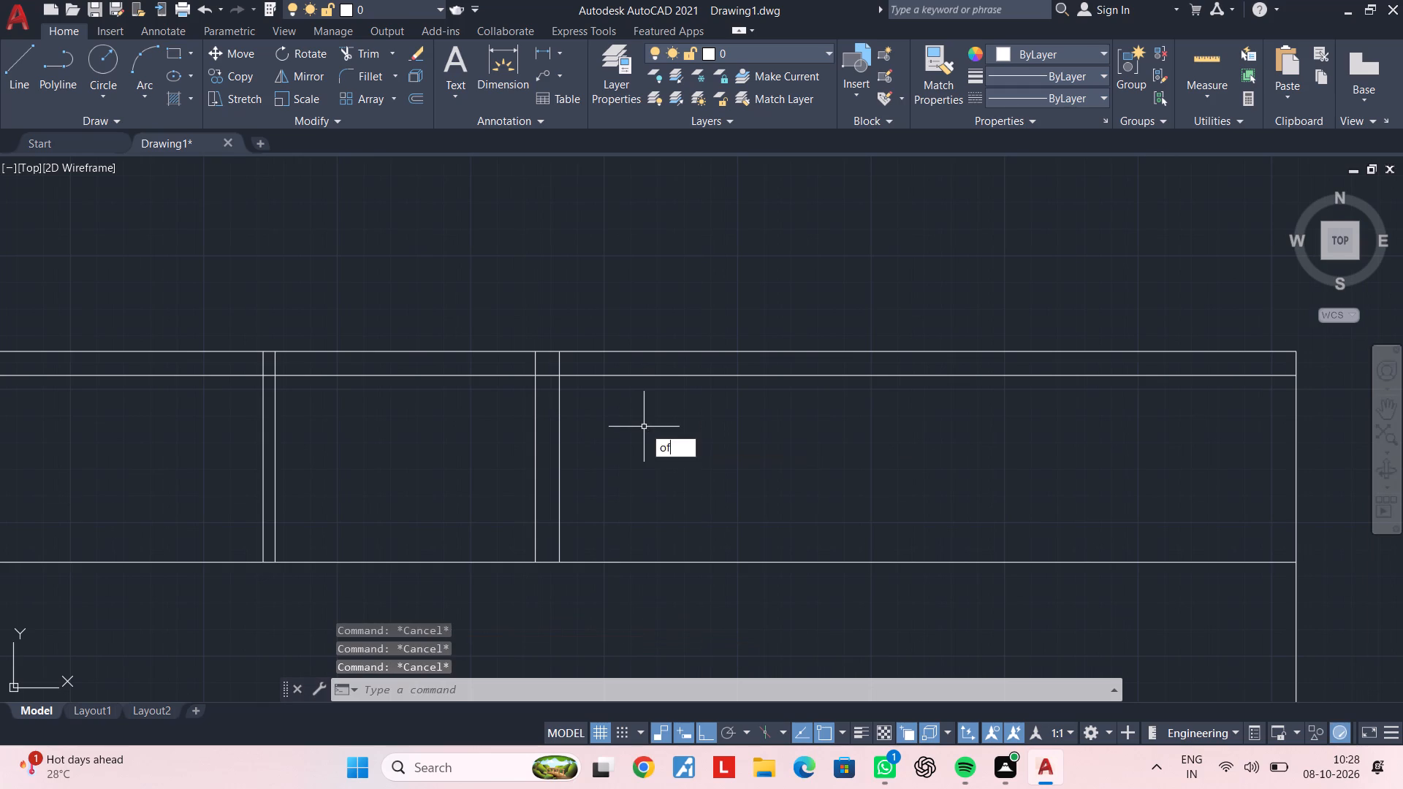
key("space")
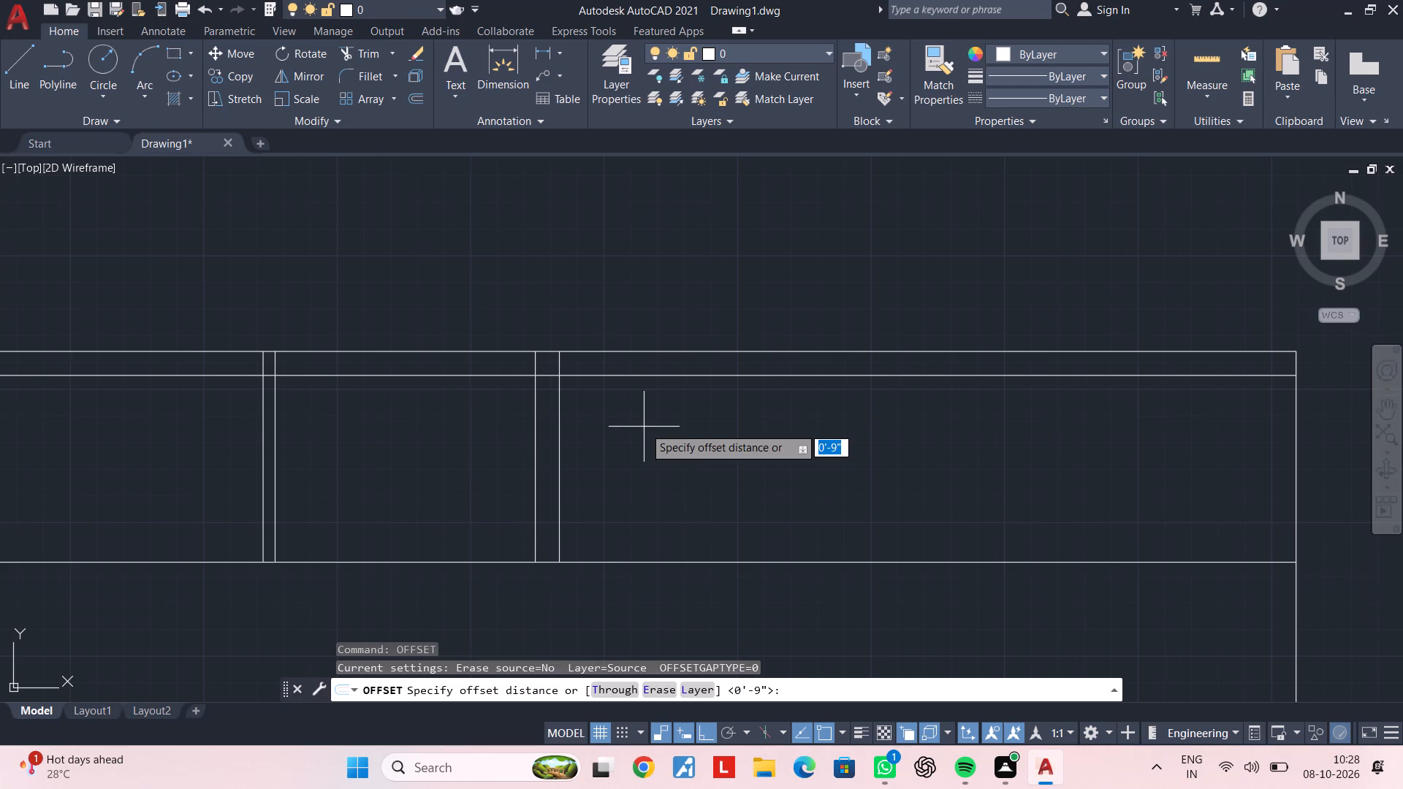
type("6'3\"")
key("Return")
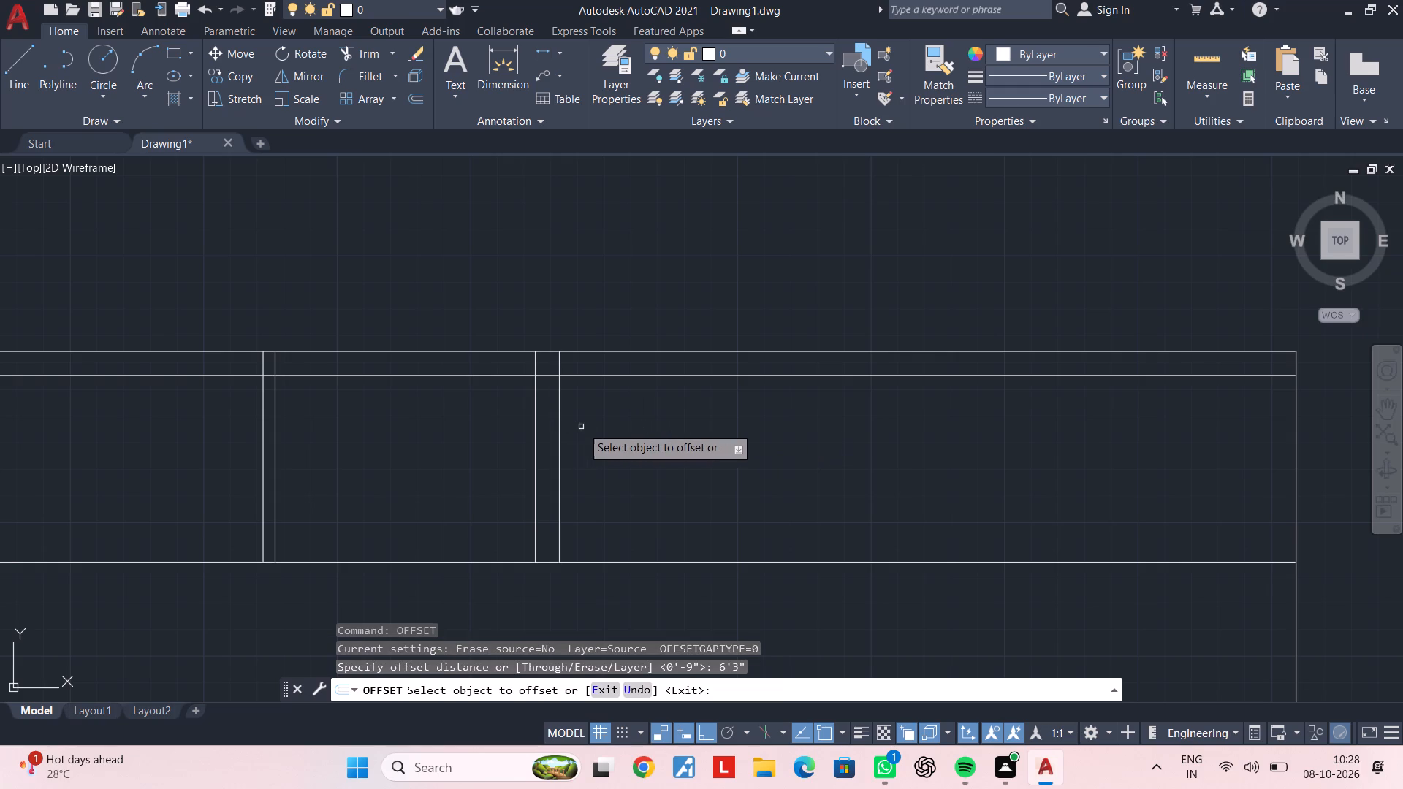
left_click(560, 430)
left_click(833, 415)
middle_click_drag(843, 406, 727, 406)
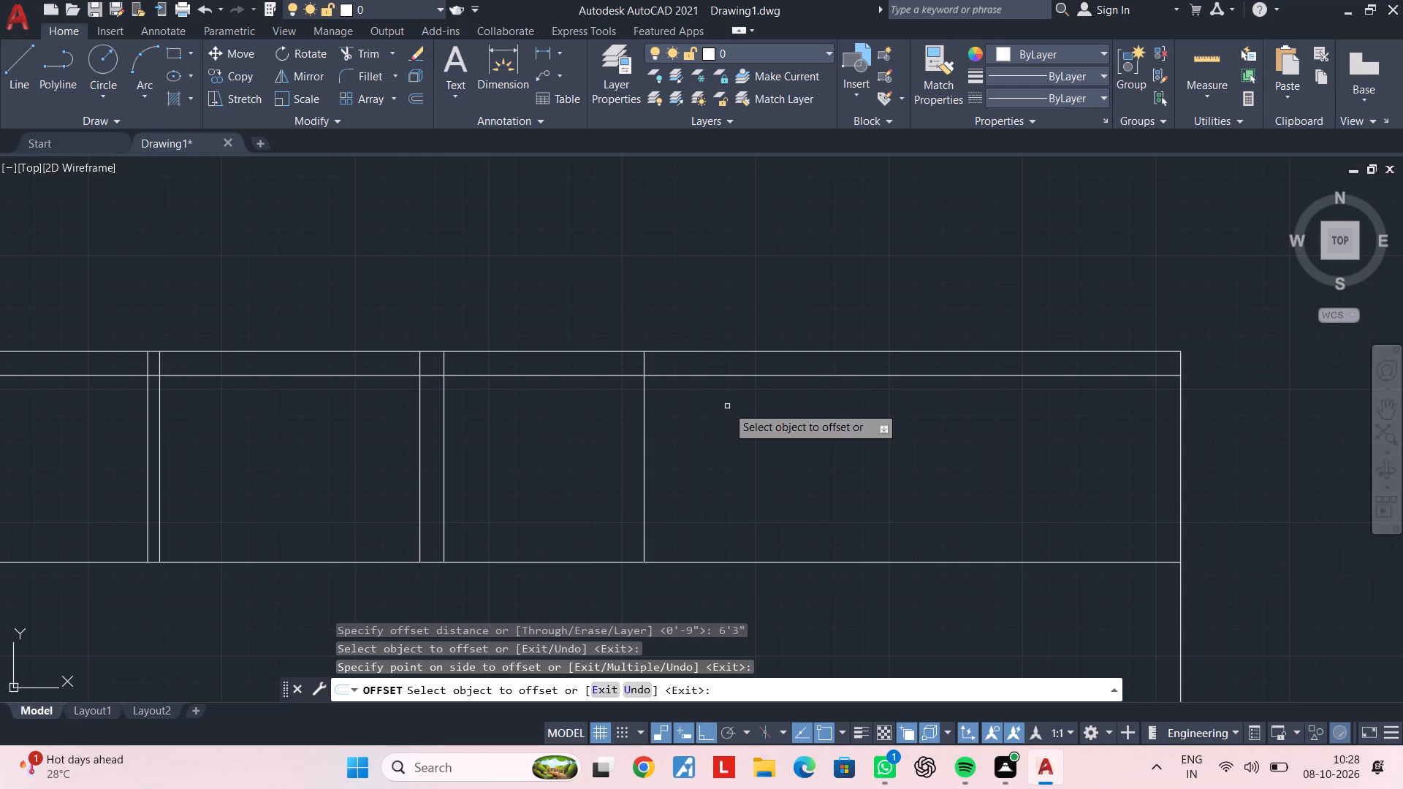
key("space")
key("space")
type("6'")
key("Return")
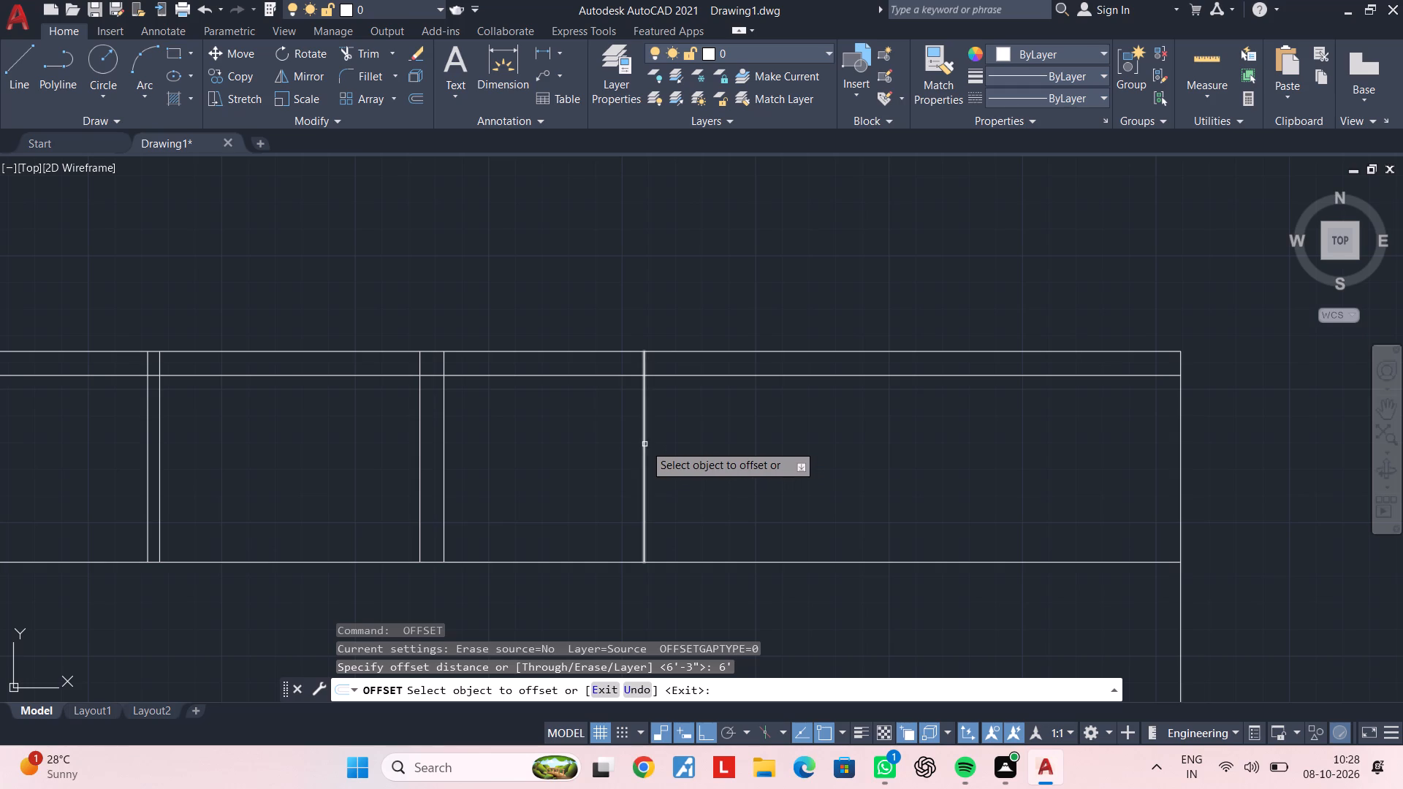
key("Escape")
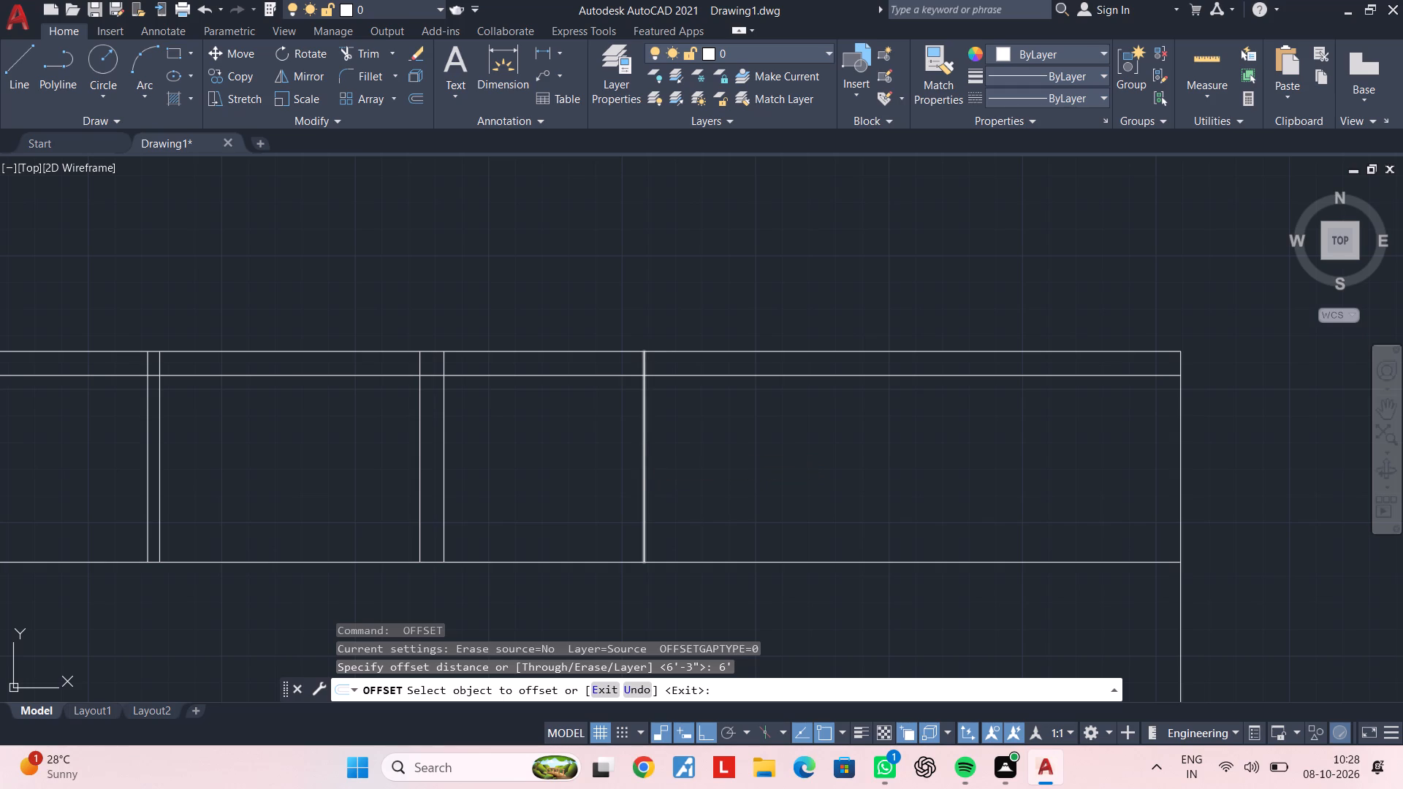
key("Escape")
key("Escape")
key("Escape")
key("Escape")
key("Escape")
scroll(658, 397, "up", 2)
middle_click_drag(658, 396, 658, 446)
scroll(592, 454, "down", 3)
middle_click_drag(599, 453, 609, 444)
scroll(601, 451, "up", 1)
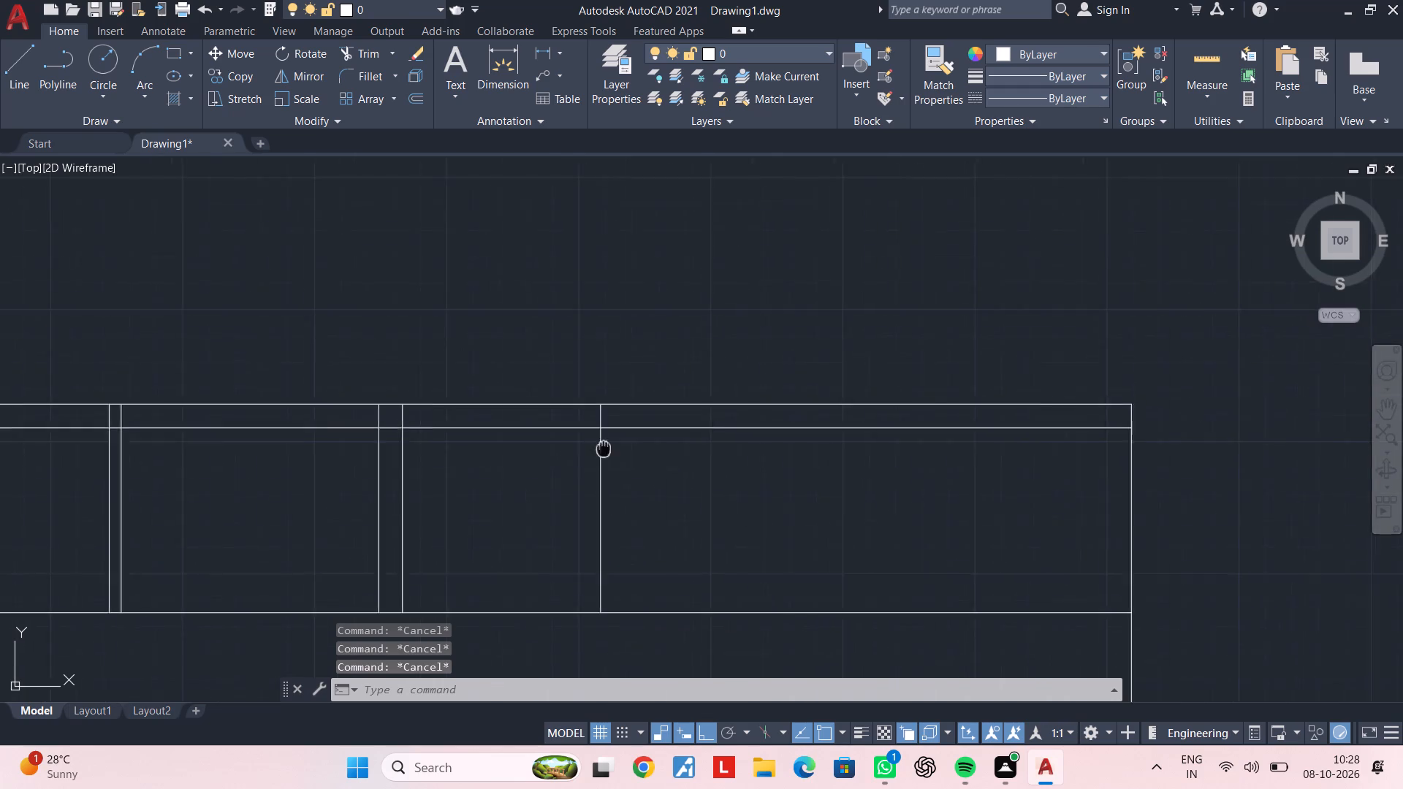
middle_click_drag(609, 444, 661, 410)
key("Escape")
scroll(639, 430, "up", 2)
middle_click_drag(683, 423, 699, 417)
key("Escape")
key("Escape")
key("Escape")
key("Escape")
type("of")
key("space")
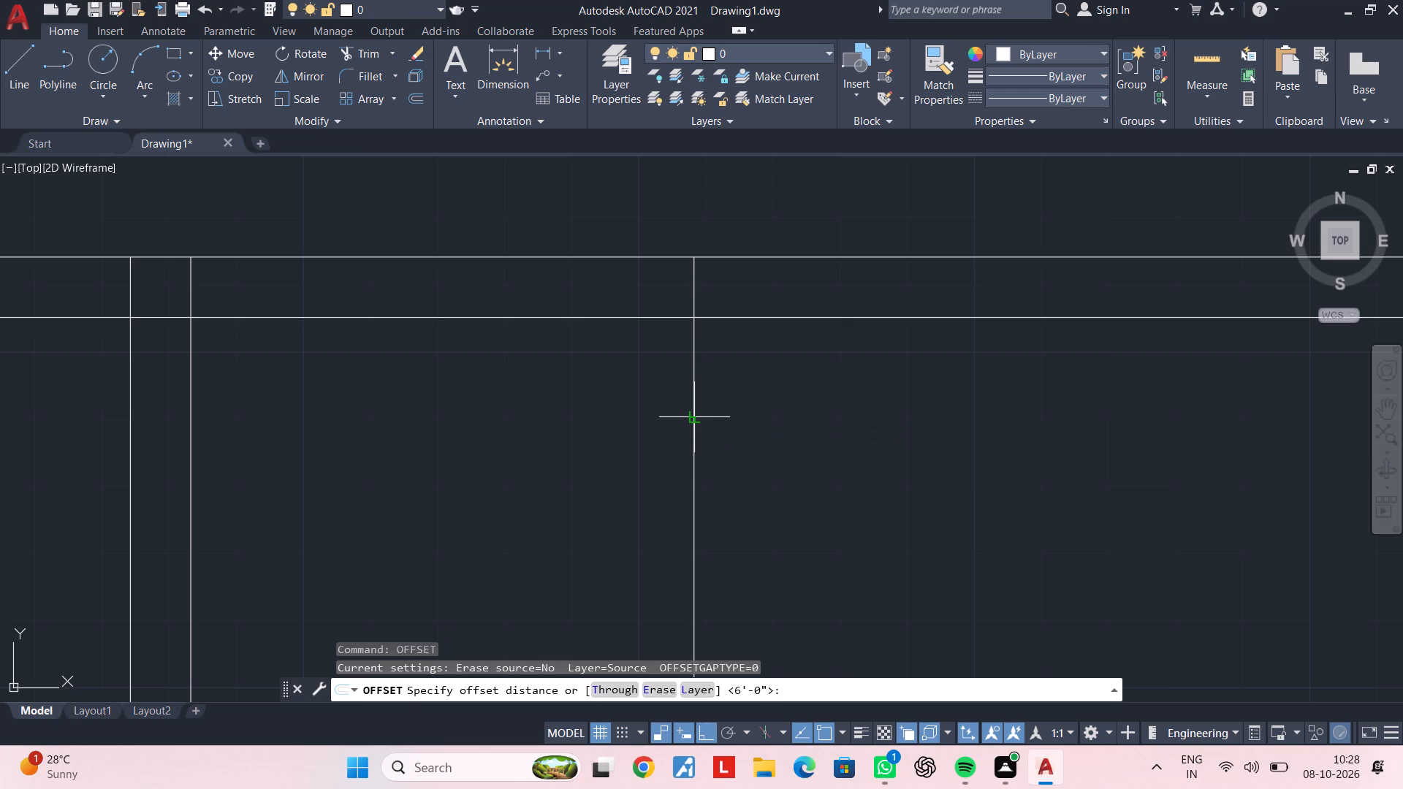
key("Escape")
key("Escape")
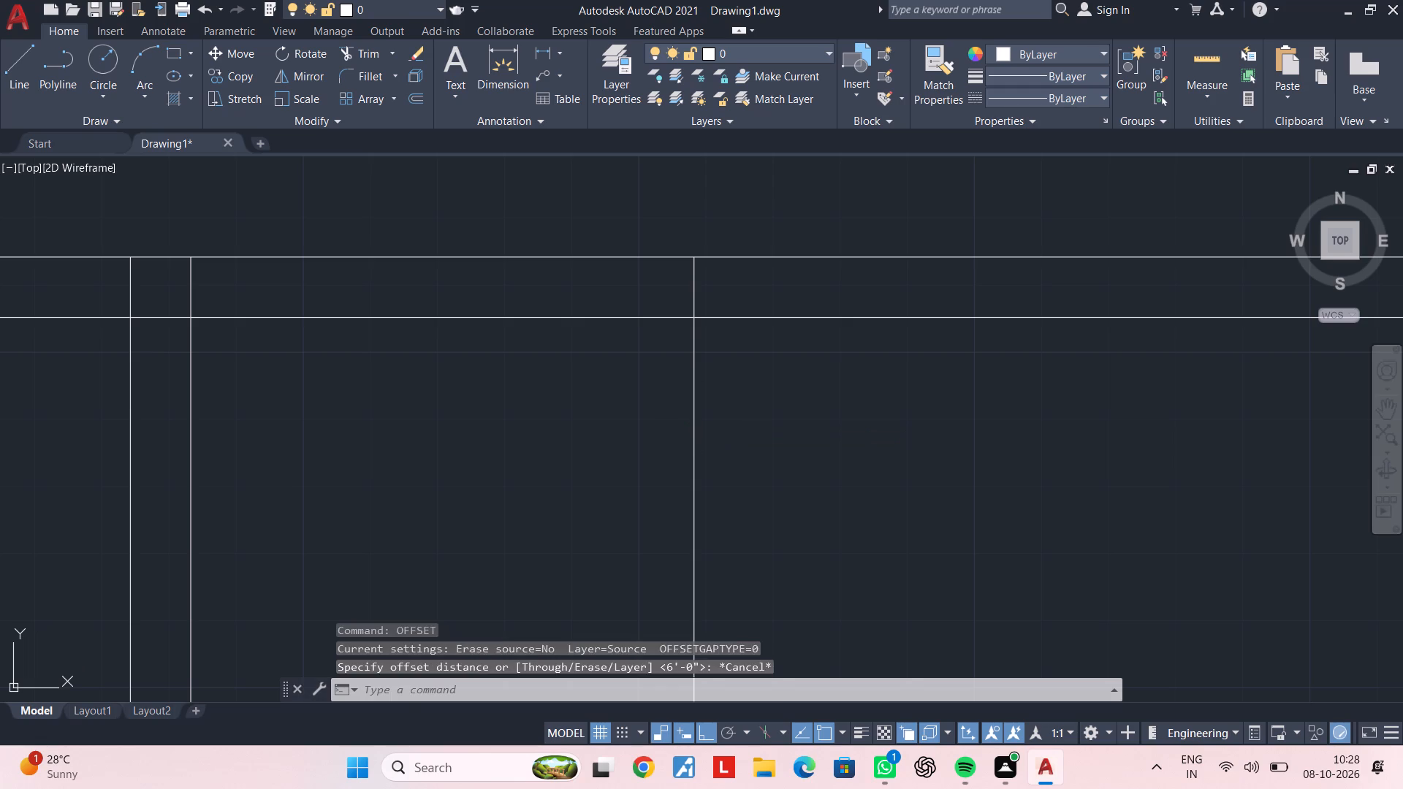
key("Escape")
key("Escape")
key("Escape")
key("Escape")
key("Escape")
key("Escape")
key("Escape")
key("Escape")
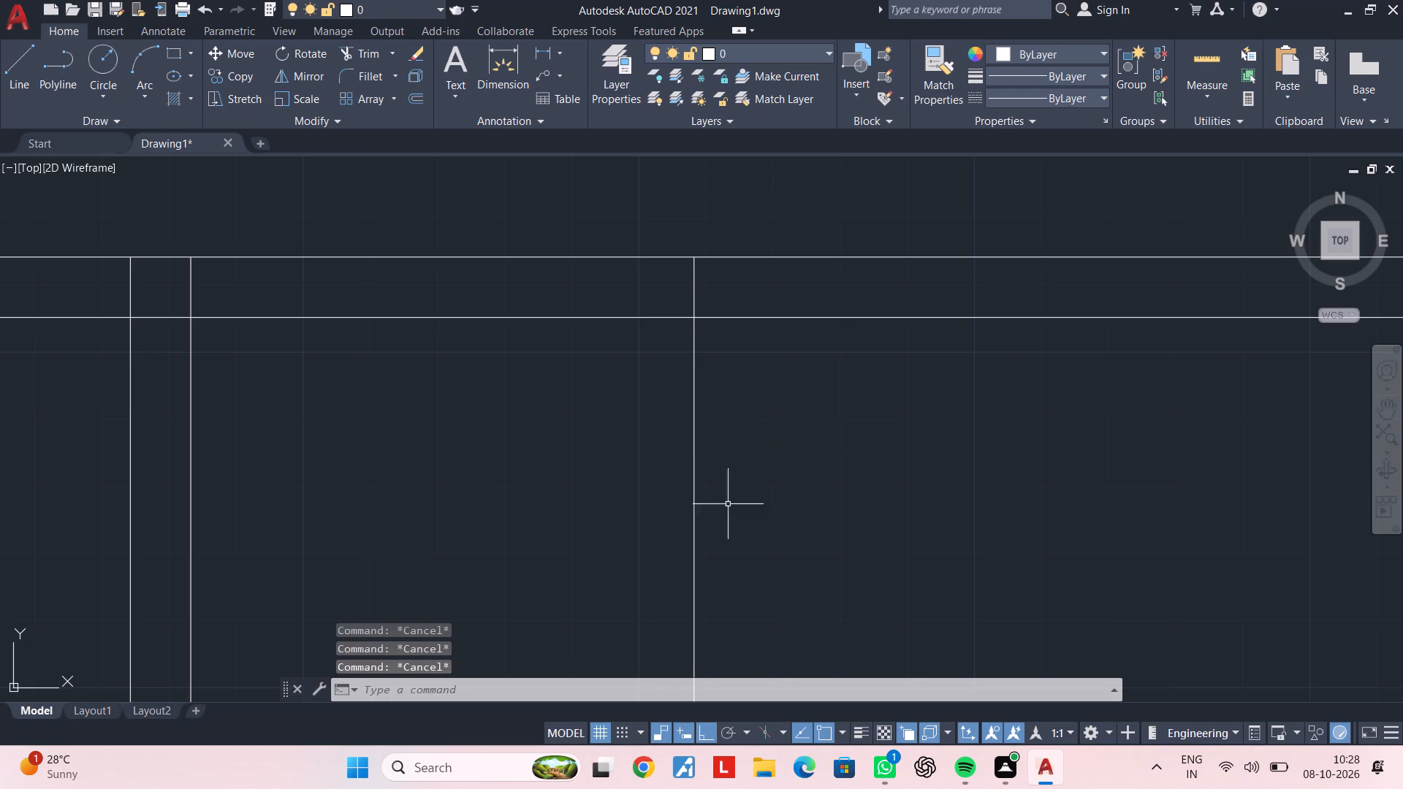
Delete the right-hand line of the 9" vertical pair.
scroll(715, 505, "down", 3)
middle_click_drag(501, 470, 688, 424)
scroll(750, 408, "up", 1)
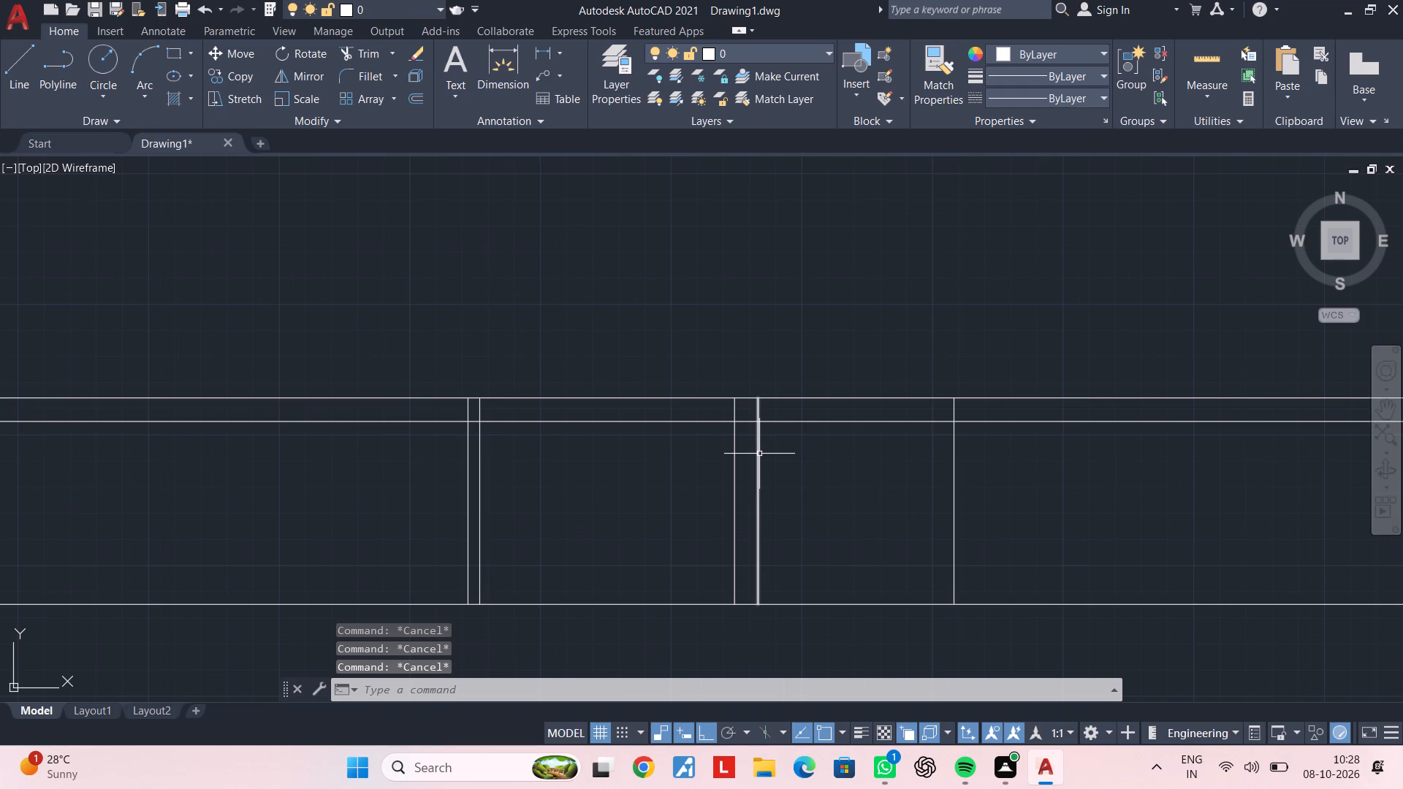
left_click(759, 454)
key("Delete")
key("Escape")
key("Escape")
Offset the remaining line of the former 9" pair by 4.5" to both its left and right sides.
type("of 4.5\"")
key("Return")
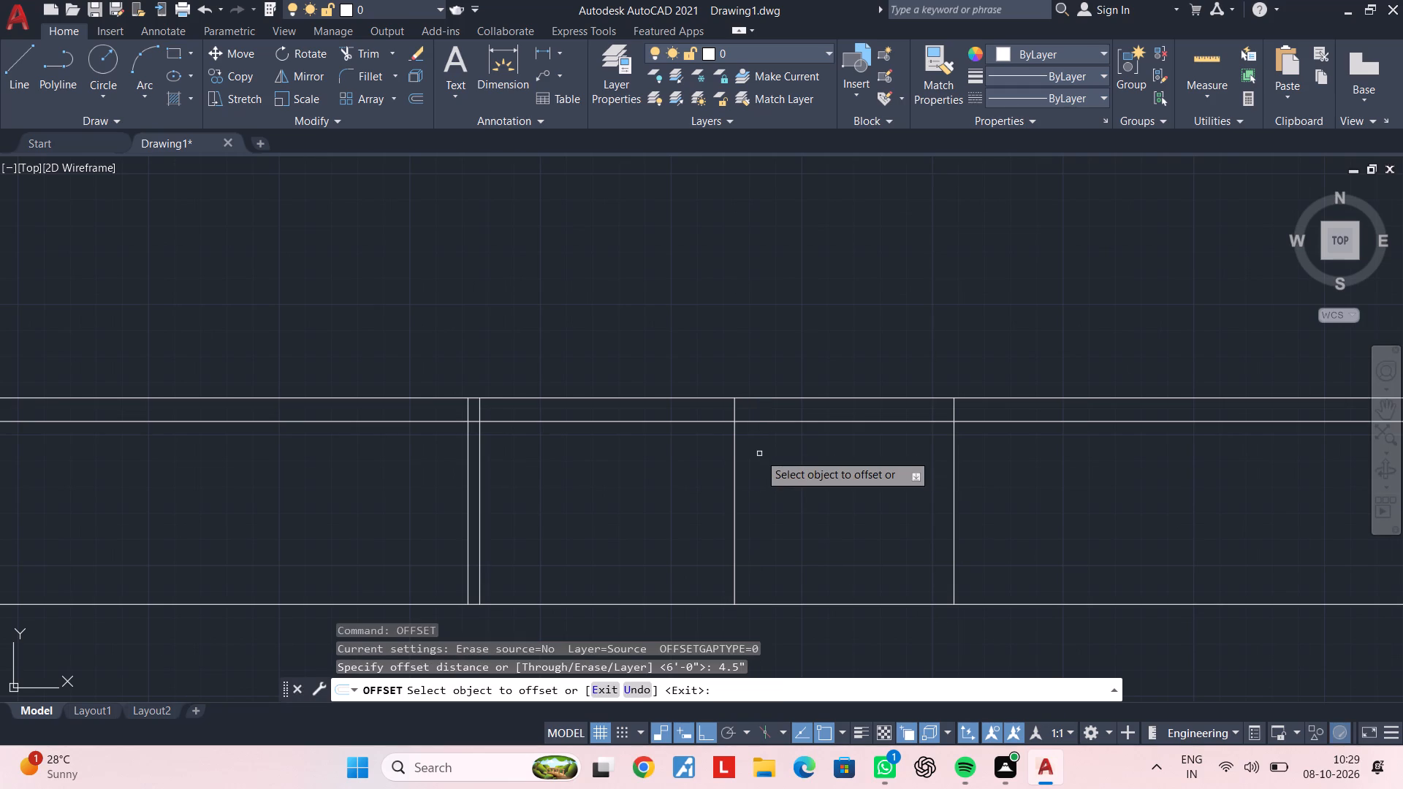
scroll(731, 464, "up", 2)
left_click(736, 461)
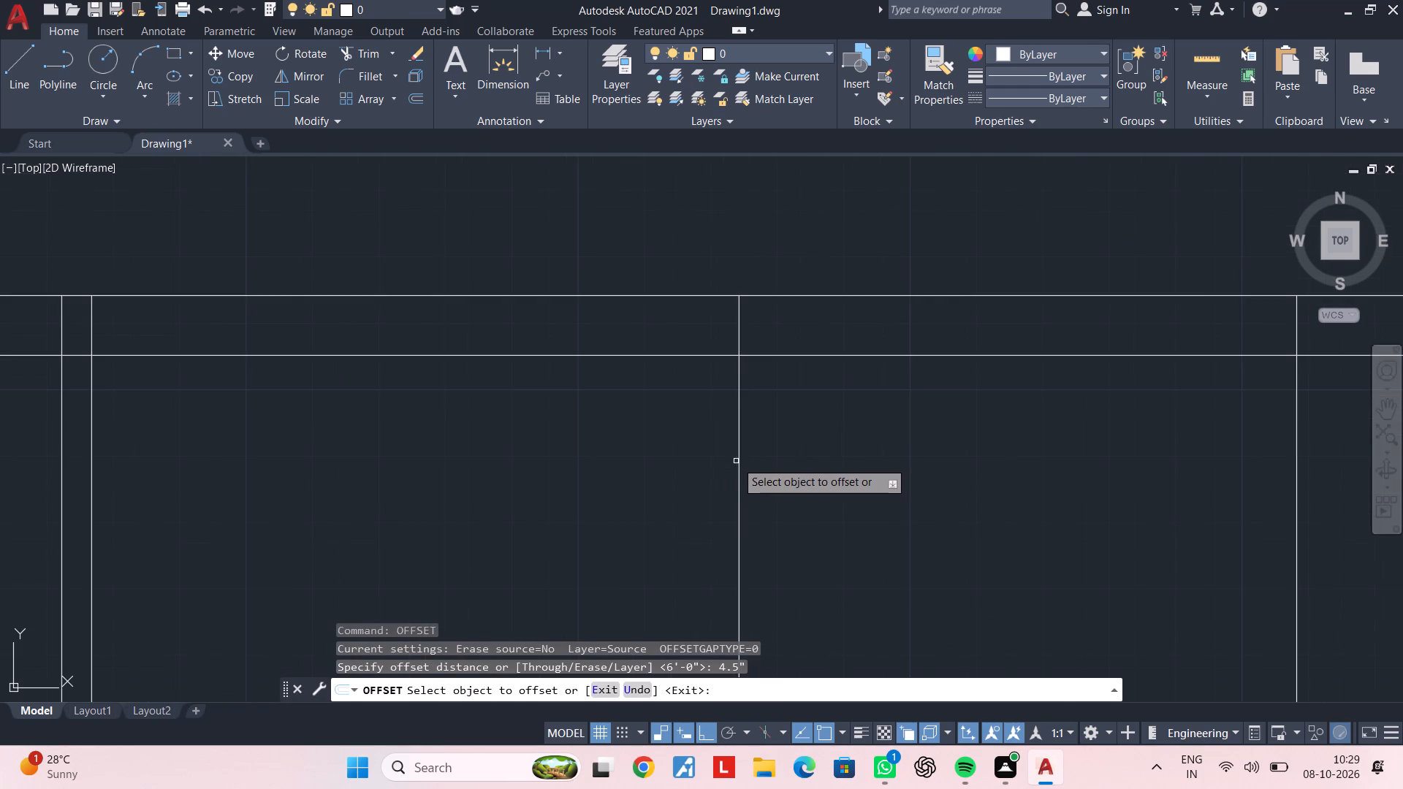
left_click(740, 459)
left_click(851, 439)
left_click(738, 455)
left_click(699, 456)
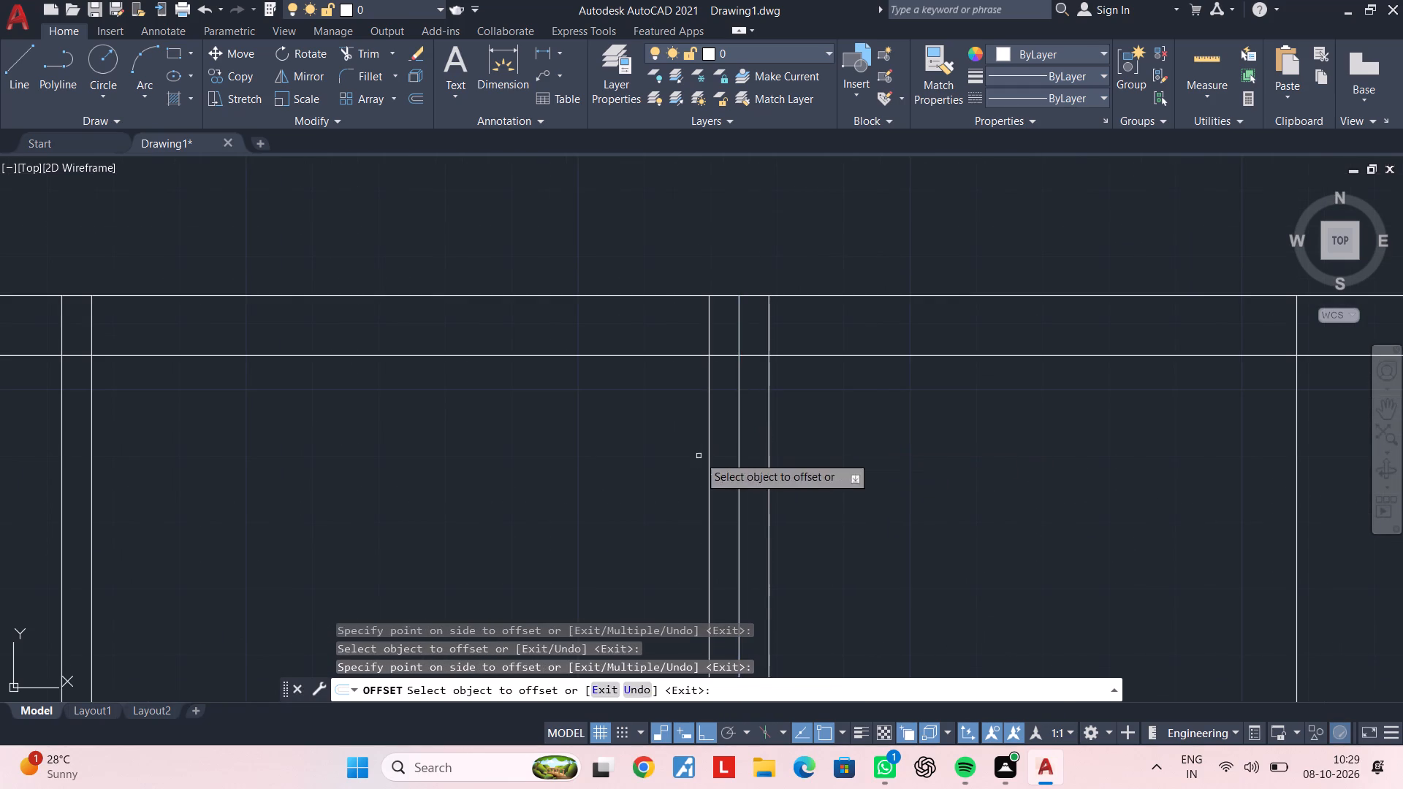
key("Escape")
Offset the 6'3" vertical line, the single one nearest the outline's right edge, 4.5" to the left.
scroll(905, 439, "down", 2)
middle_click_drag(908, 439, 631, 446)
middle_click_drag(777, 457, 690, 457)
scroll(690, 457, "up", 1)
key("space")
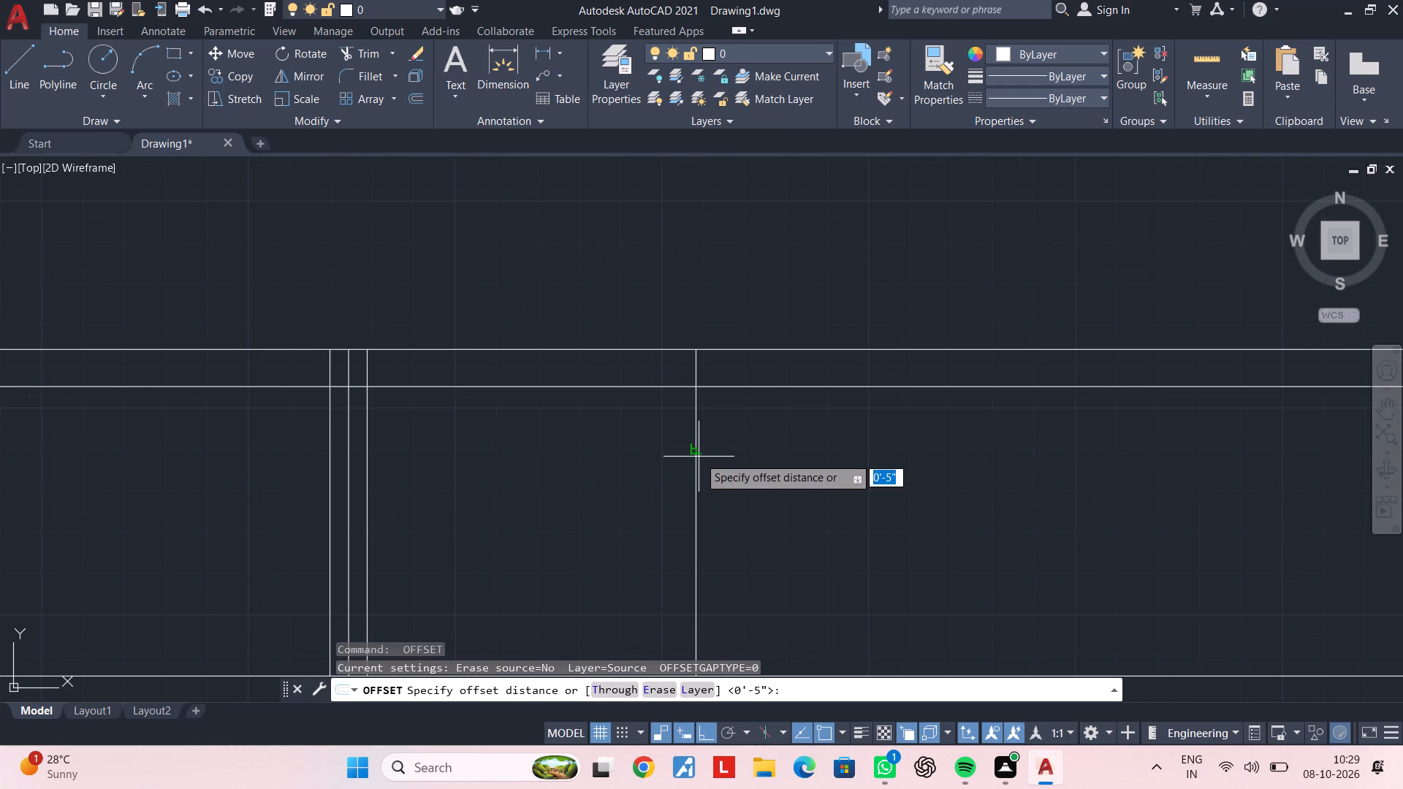
key("space")
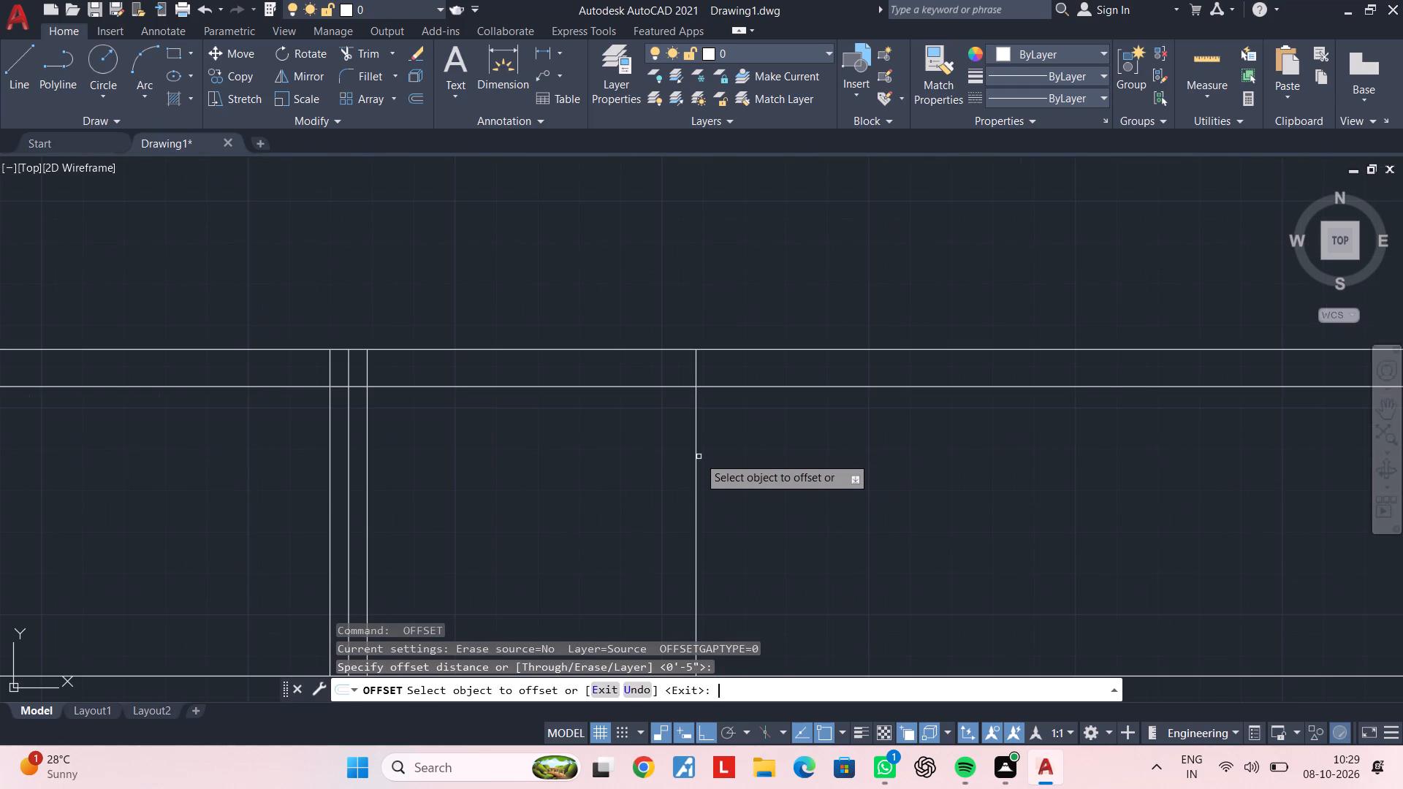
scroll(699, 457, "up", 1)
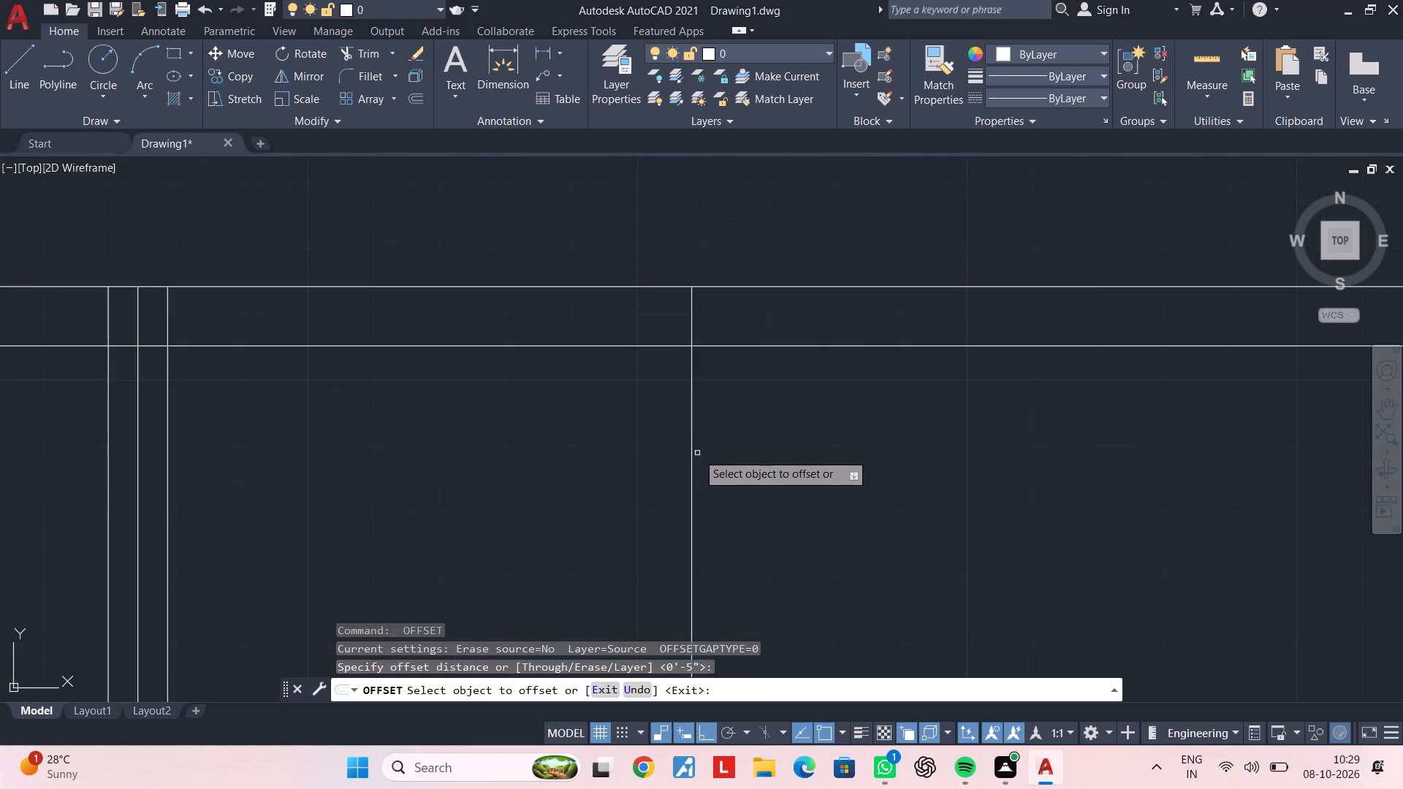
left_click(690, 445)
left_click(631, 446)
key("Escape")
key("Escape")
key("Escape")
key("Escape")
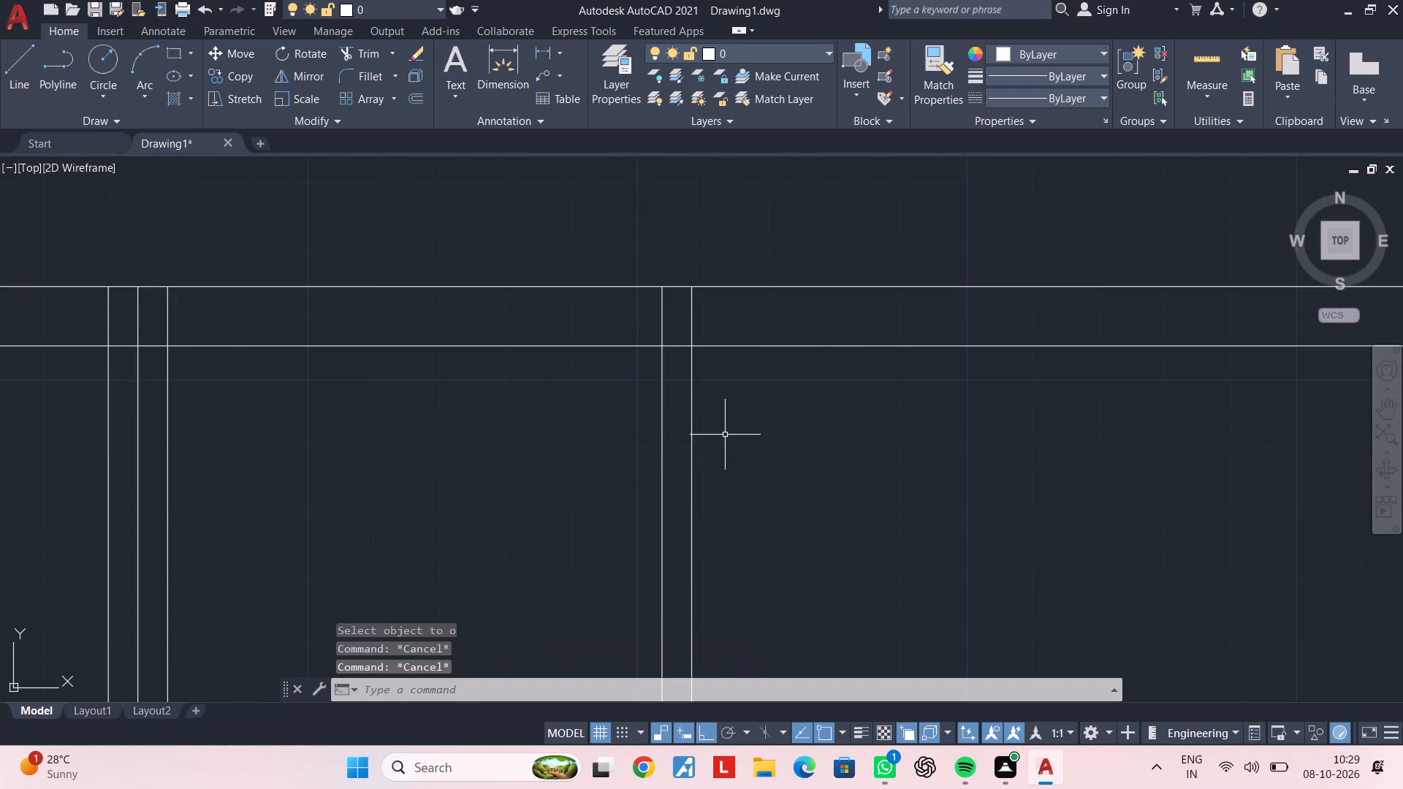
key("Escape")
key("Escape")
key("Escape")
key("Escape")
key("Escape")
key("Escape")
key("Escape")
Offset the same 6'3" vertical line 4.5" to the right.
key("space")
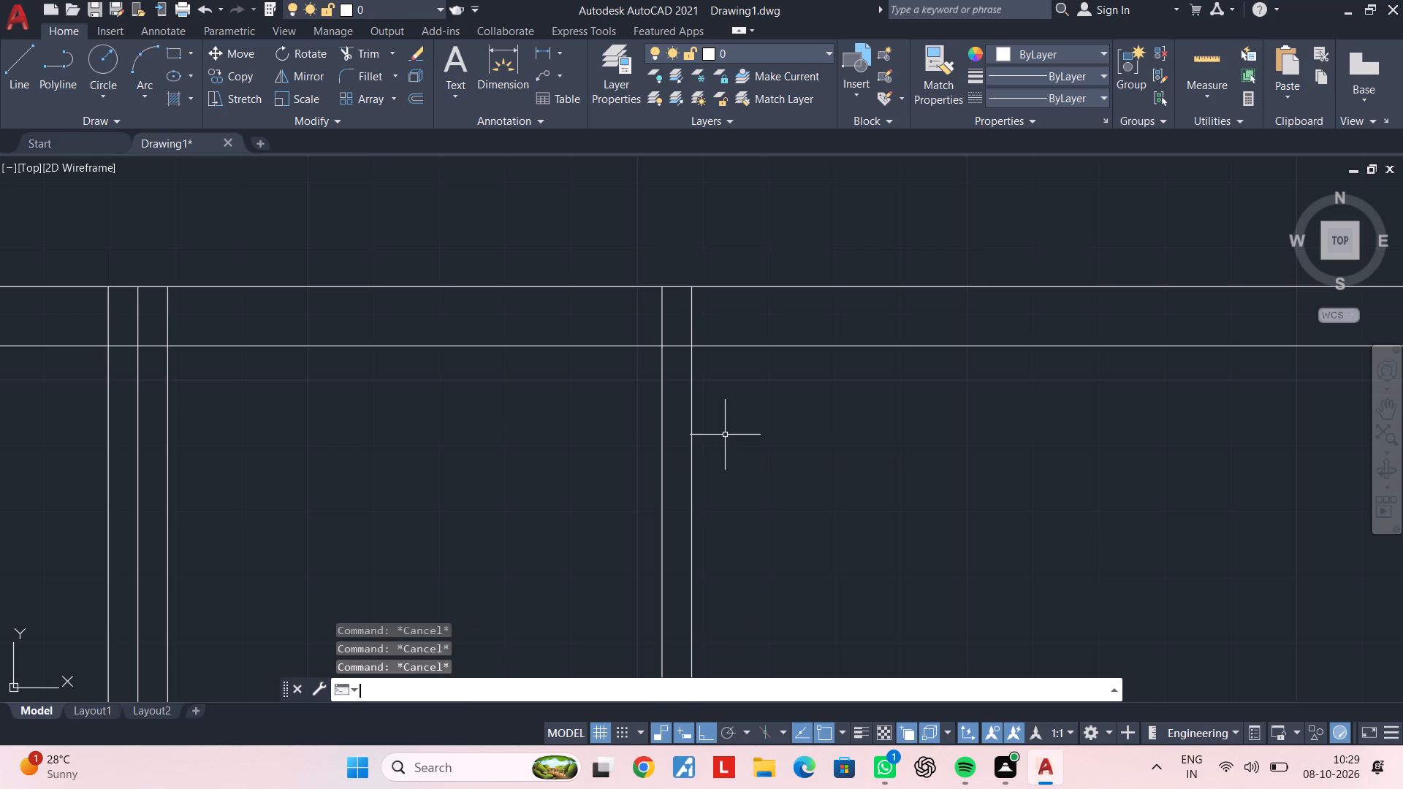
key("space")
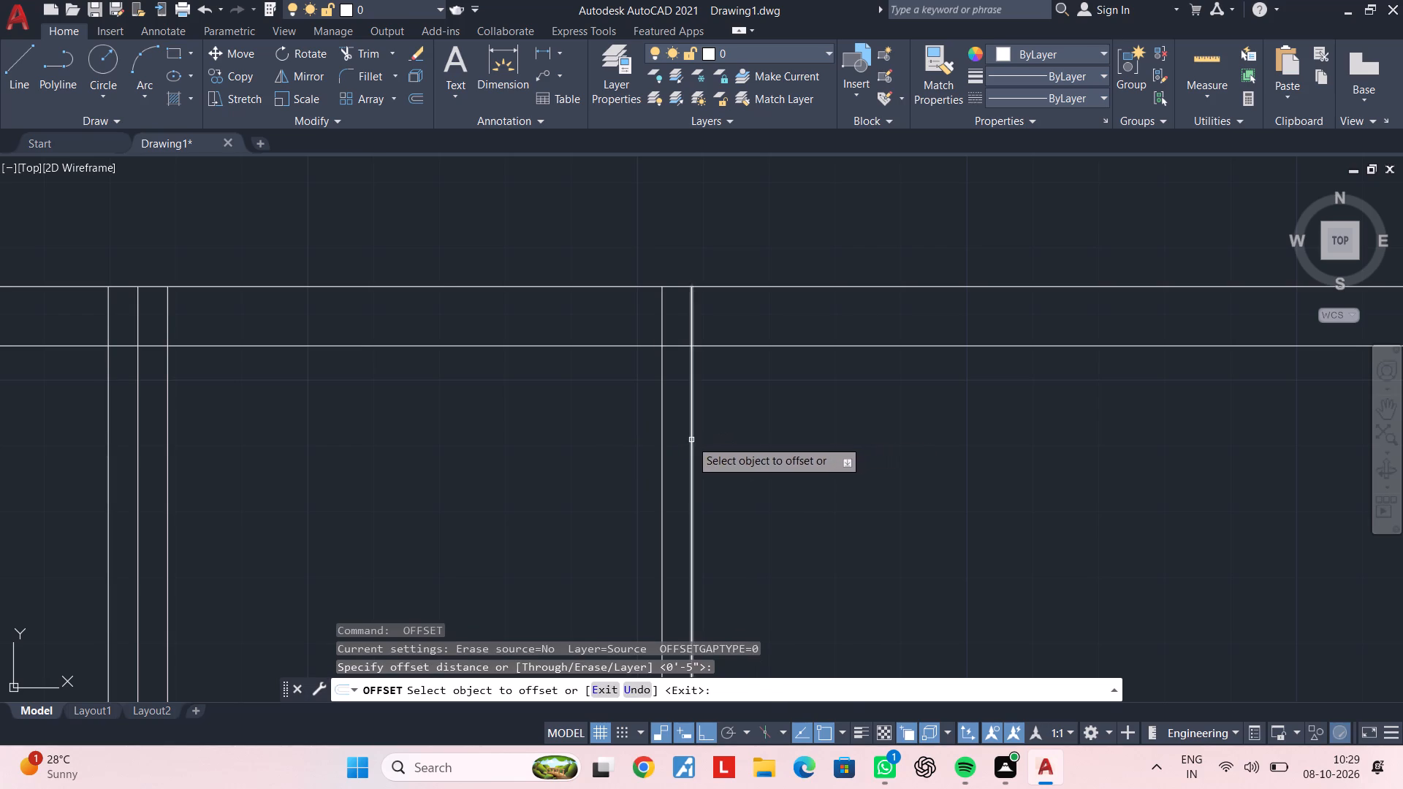
left_click(691, 440)
left_click(739, 435)
scroll(775, 442, "down", 3)
middle_click_drag(793, 446, 698, 403)
key("Escape")
key("Escape")
key("Escape")
key("Escape")
key("Escape")
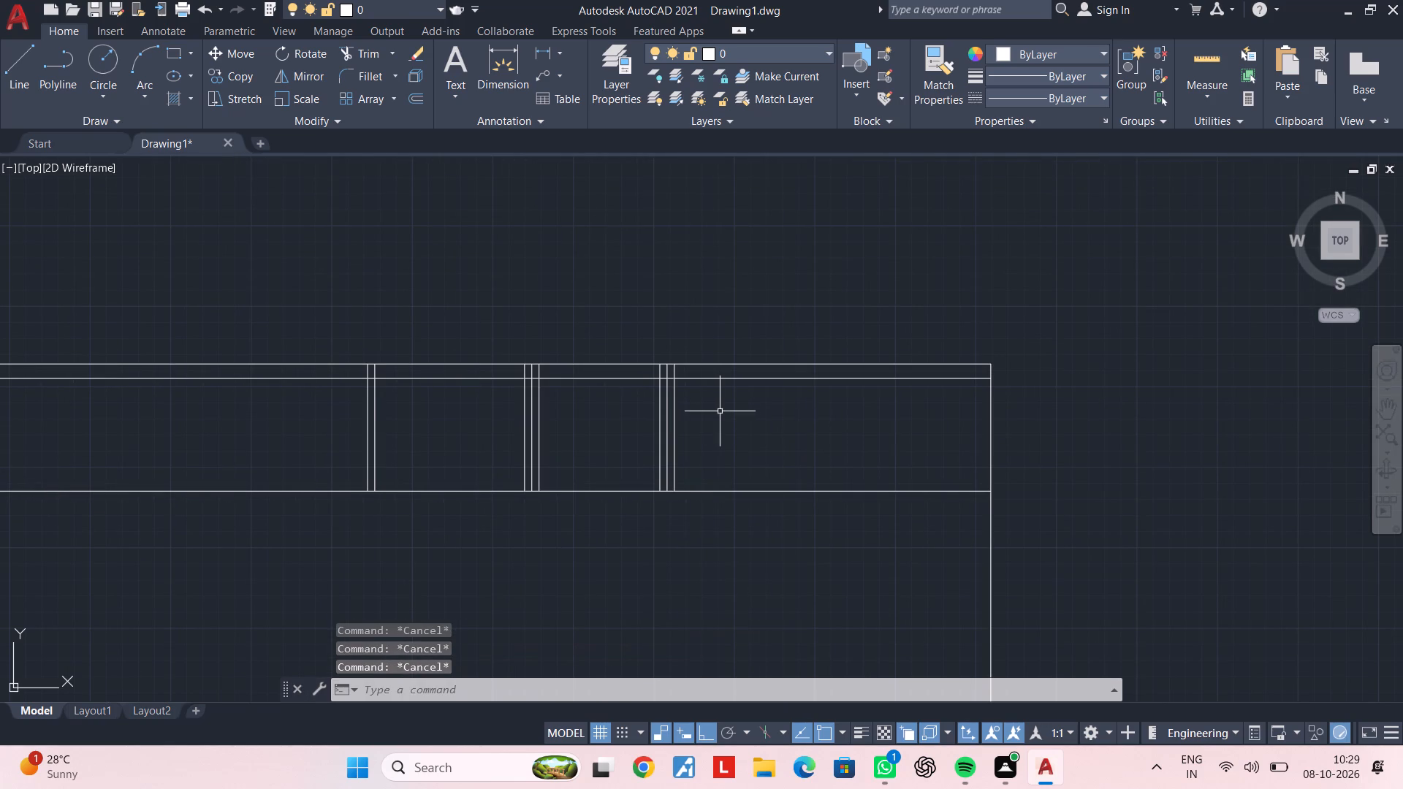
key("Escape")
key("Escape")
key("Escape")
key("Escape")
key("Escape")
key("Escape")
key("Escape")
key("Escape")
key("Escape")
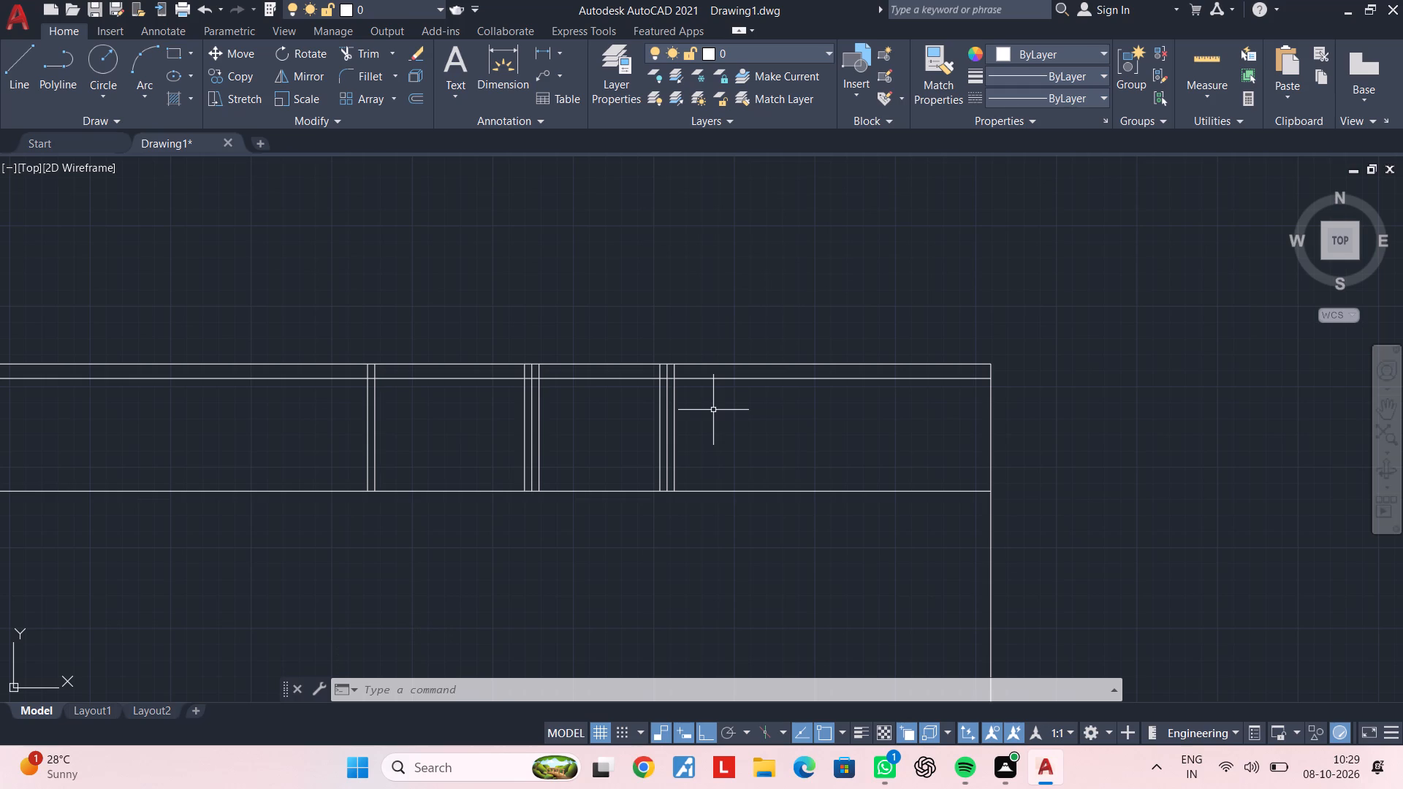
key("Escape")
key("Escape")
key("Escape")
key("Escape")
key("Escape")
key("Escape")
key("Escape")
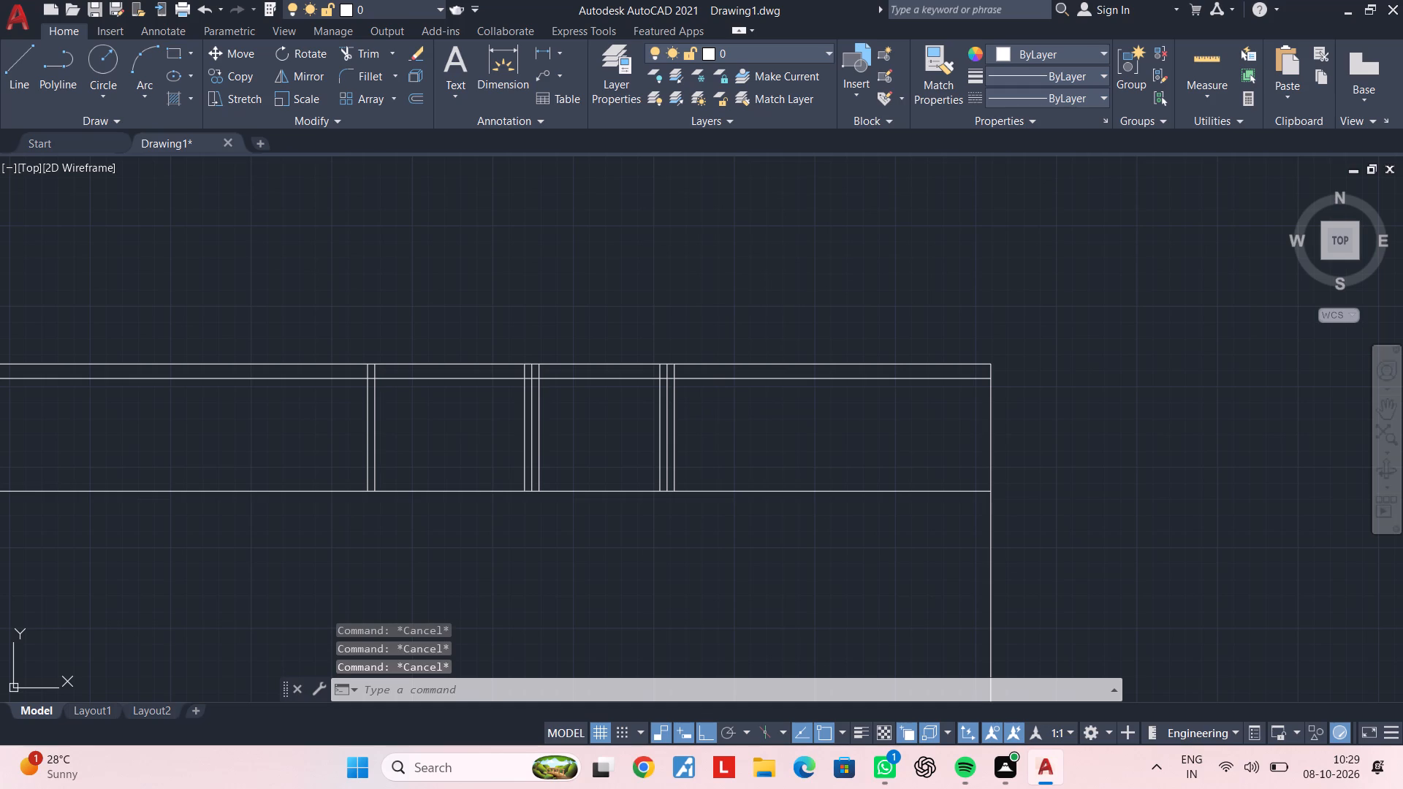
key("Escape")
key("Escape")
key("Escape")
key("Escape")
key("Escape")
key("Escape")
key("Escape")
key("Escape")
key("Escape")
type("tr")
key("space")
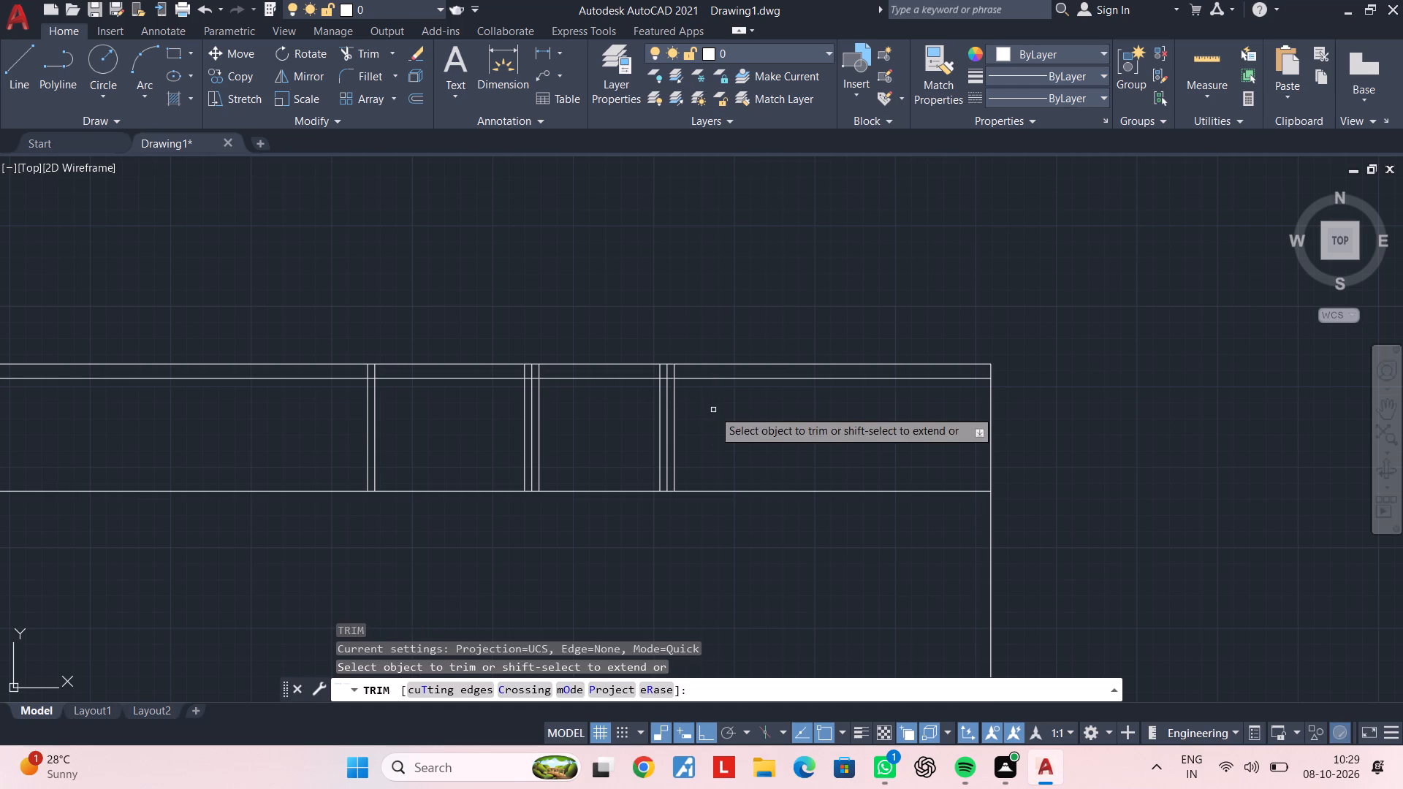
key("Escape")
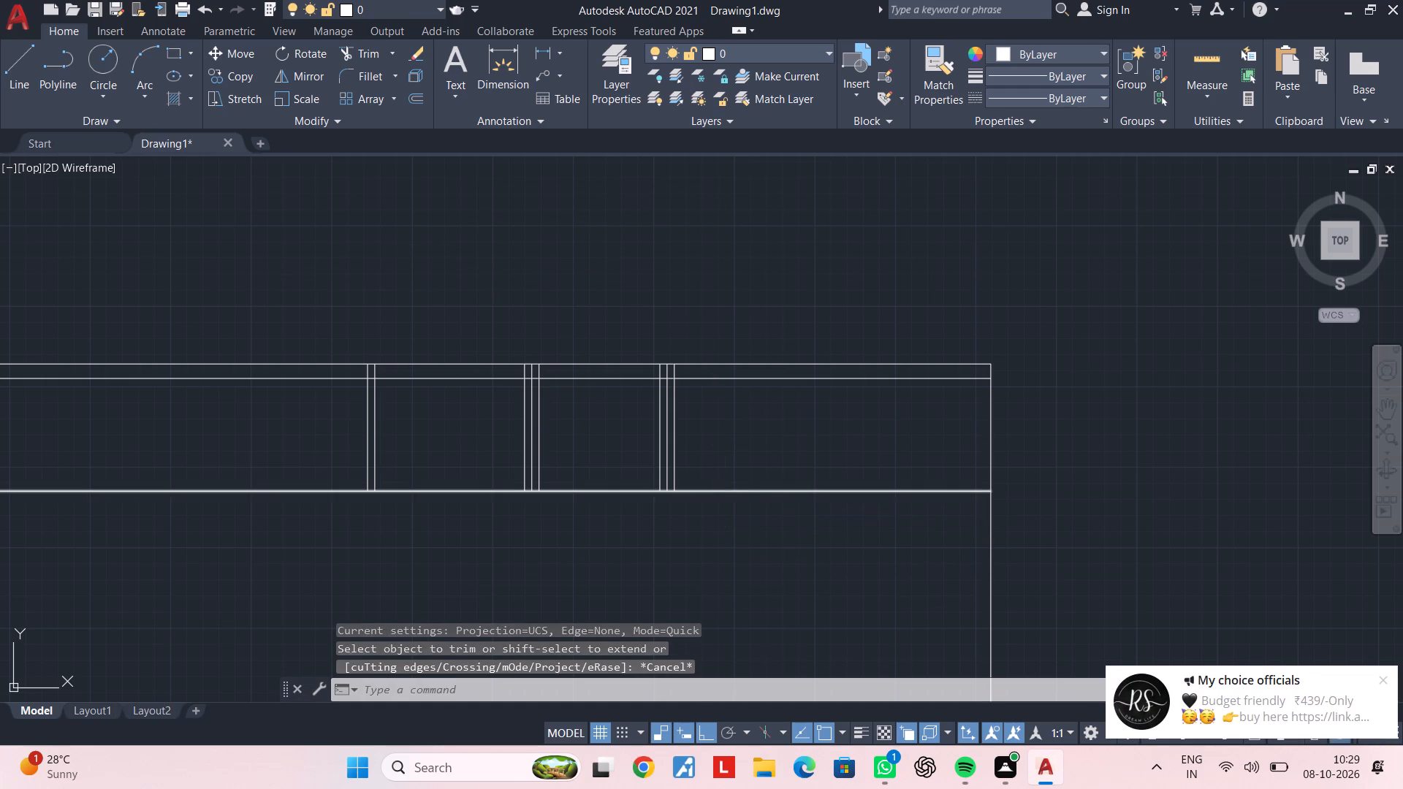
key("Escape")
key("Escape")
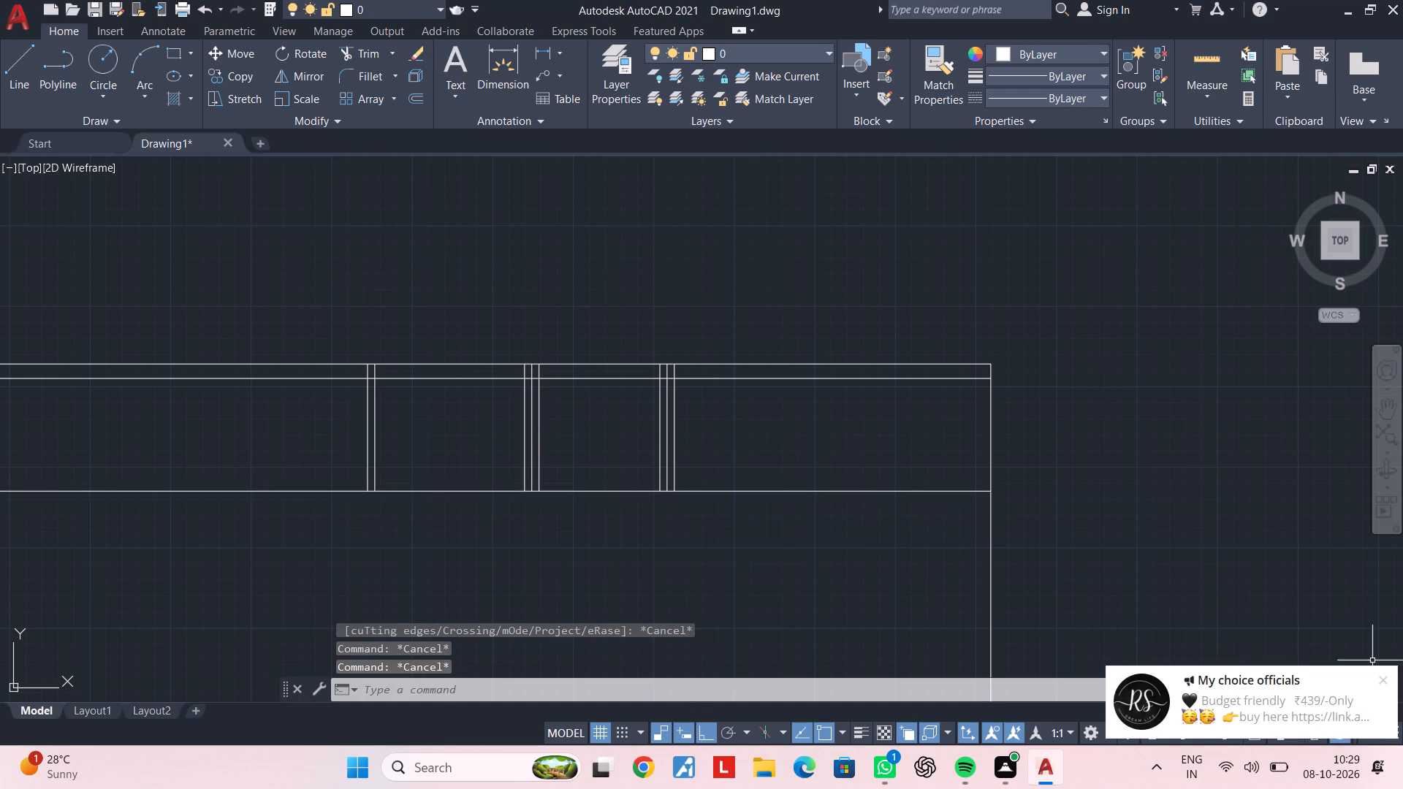
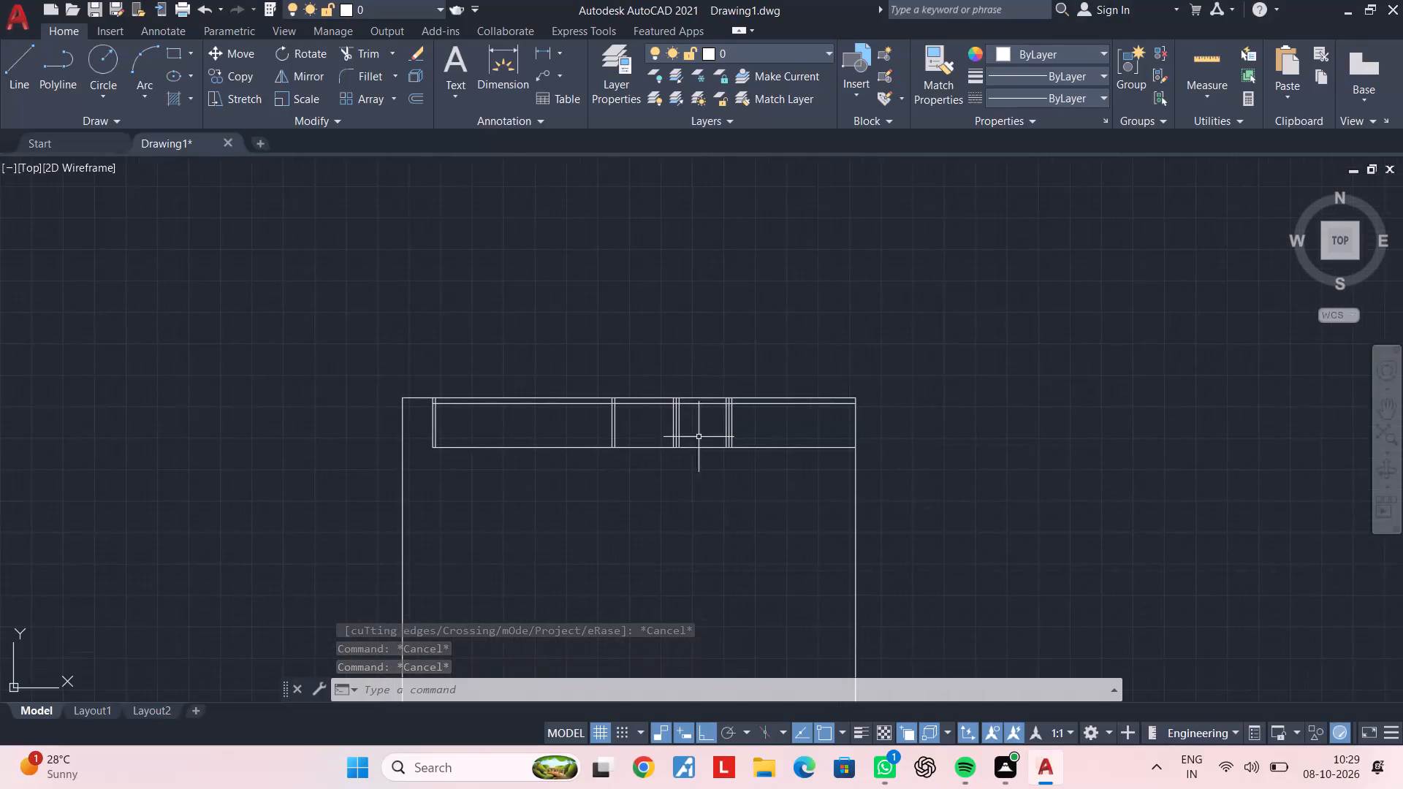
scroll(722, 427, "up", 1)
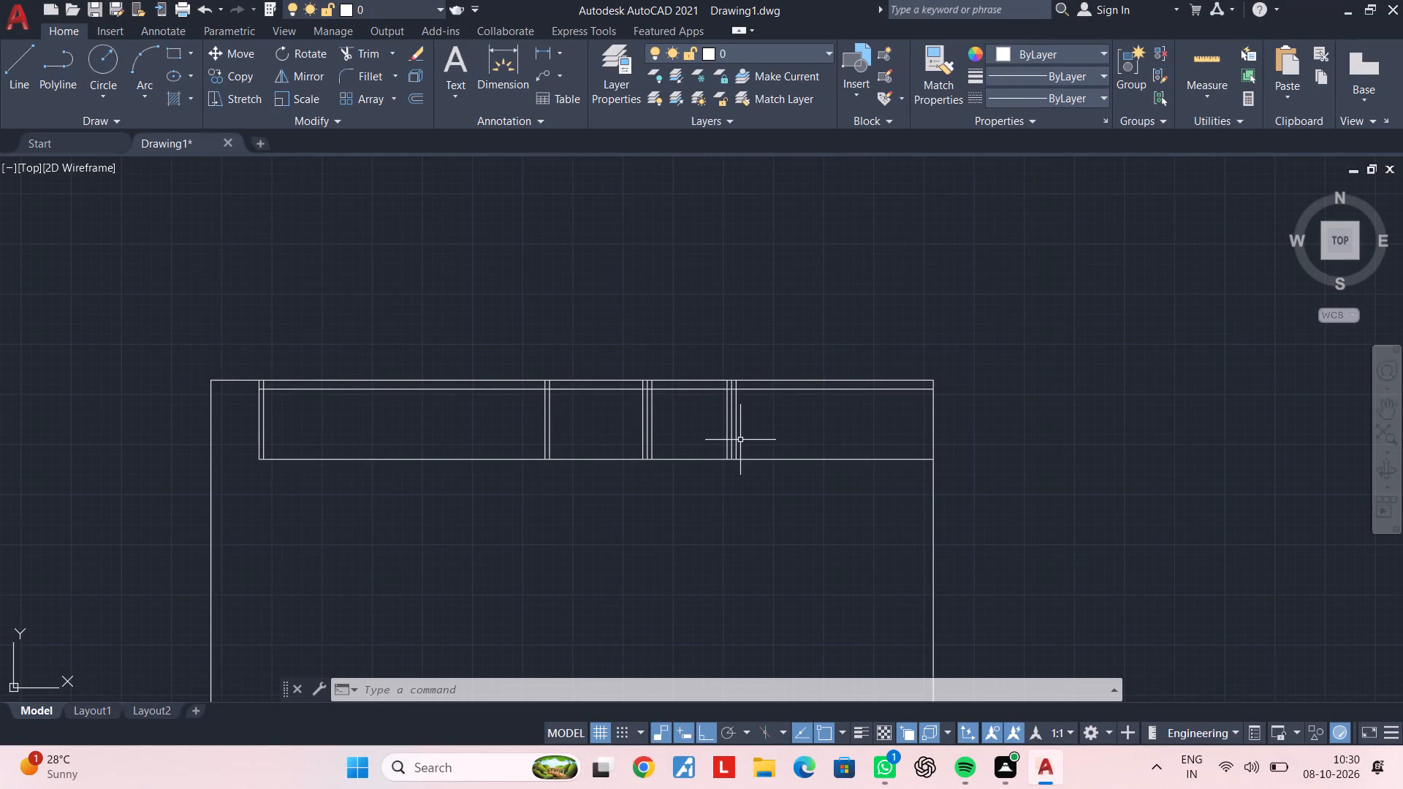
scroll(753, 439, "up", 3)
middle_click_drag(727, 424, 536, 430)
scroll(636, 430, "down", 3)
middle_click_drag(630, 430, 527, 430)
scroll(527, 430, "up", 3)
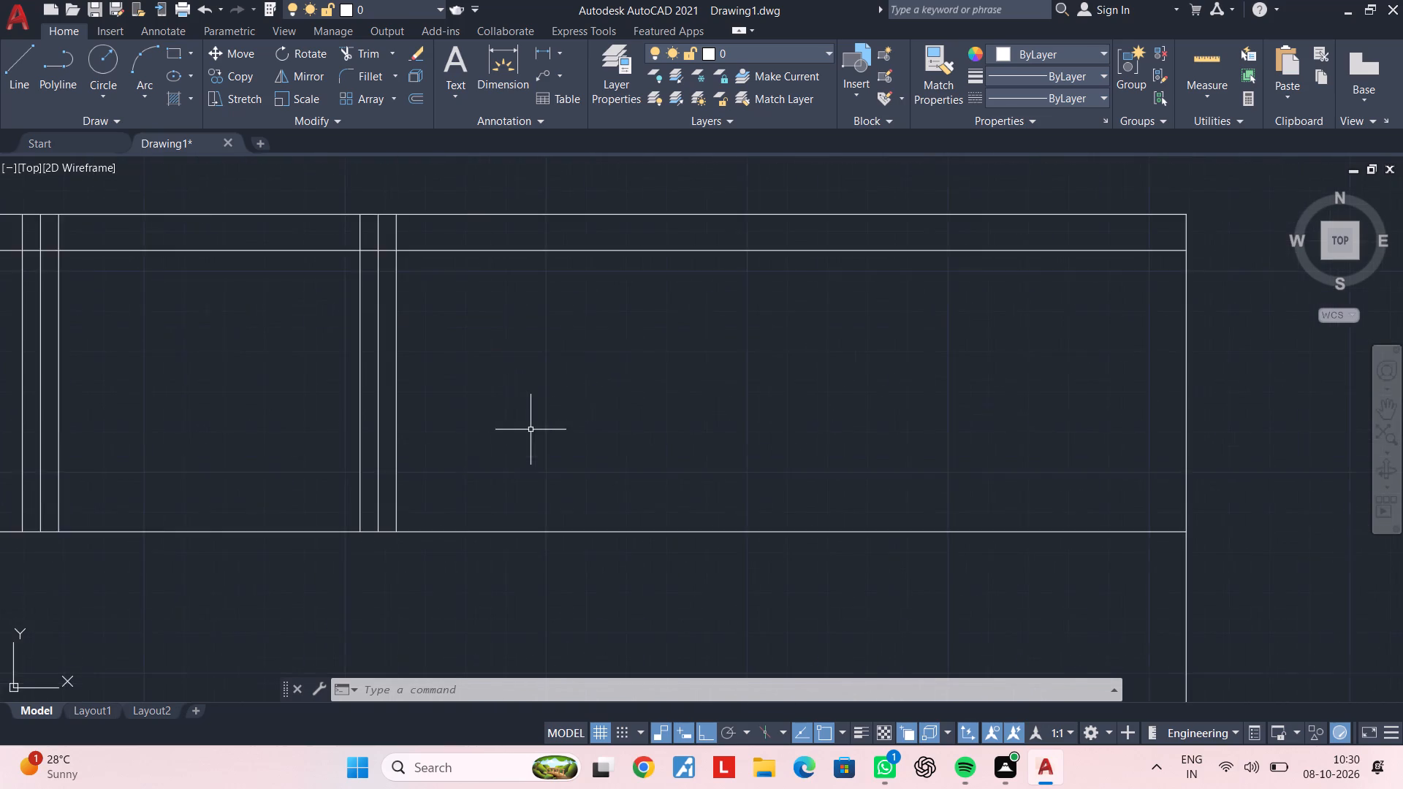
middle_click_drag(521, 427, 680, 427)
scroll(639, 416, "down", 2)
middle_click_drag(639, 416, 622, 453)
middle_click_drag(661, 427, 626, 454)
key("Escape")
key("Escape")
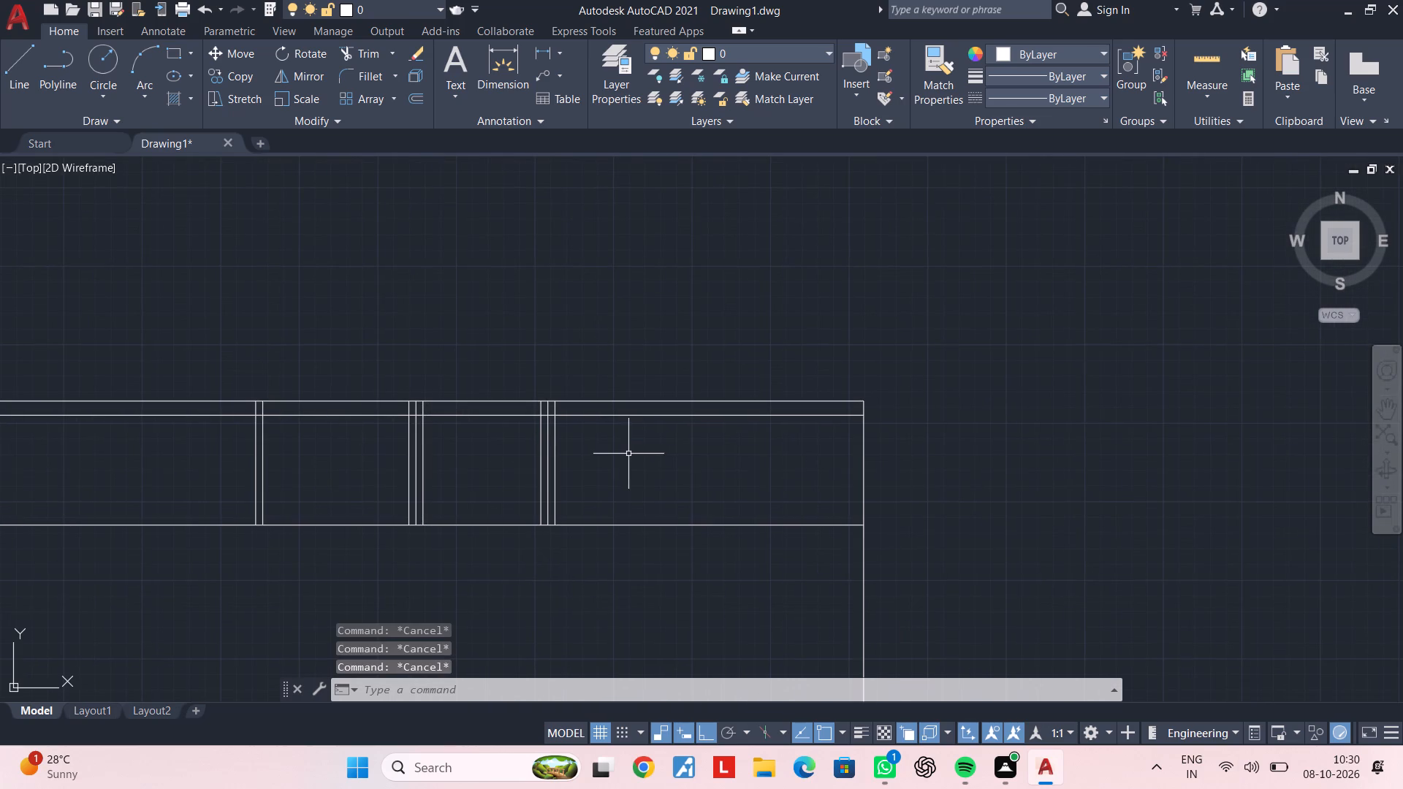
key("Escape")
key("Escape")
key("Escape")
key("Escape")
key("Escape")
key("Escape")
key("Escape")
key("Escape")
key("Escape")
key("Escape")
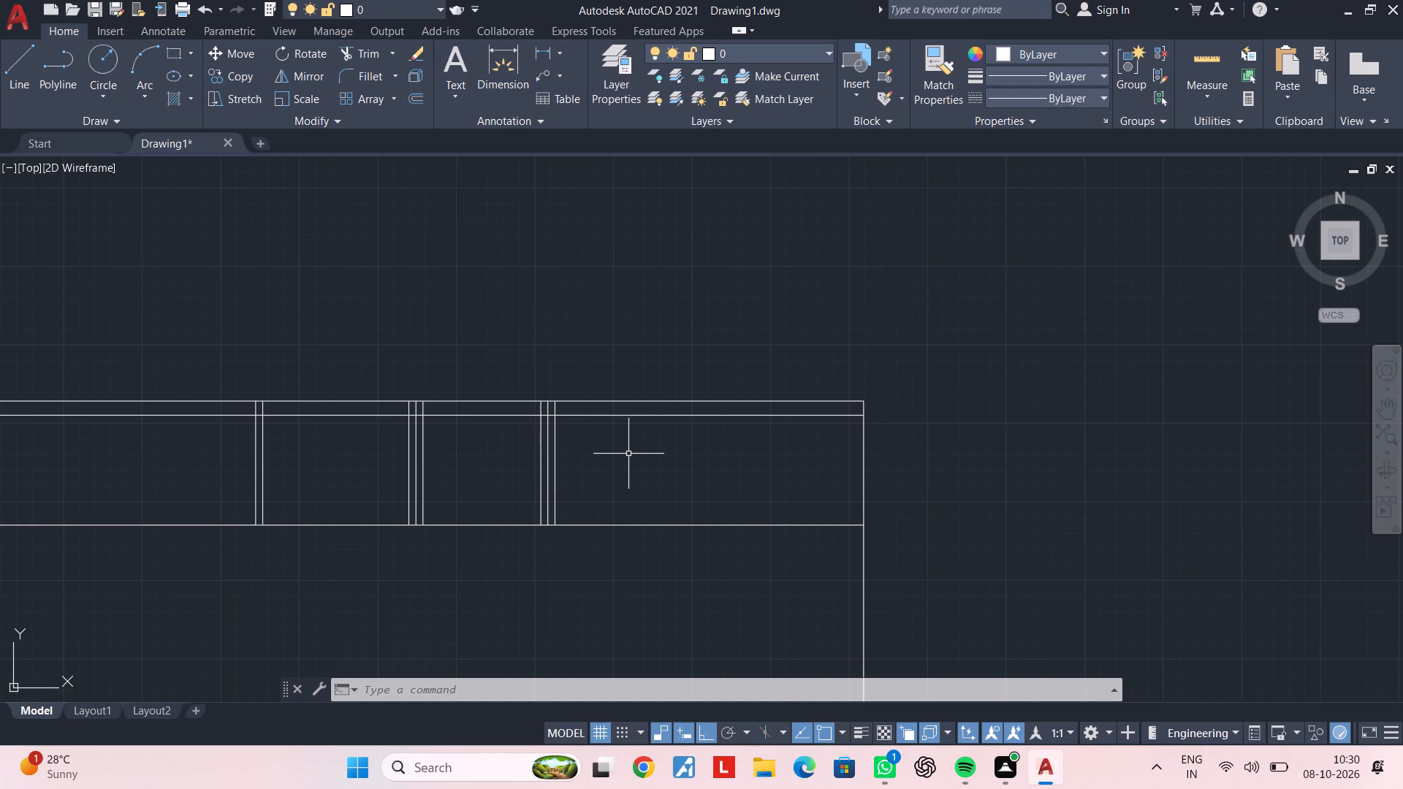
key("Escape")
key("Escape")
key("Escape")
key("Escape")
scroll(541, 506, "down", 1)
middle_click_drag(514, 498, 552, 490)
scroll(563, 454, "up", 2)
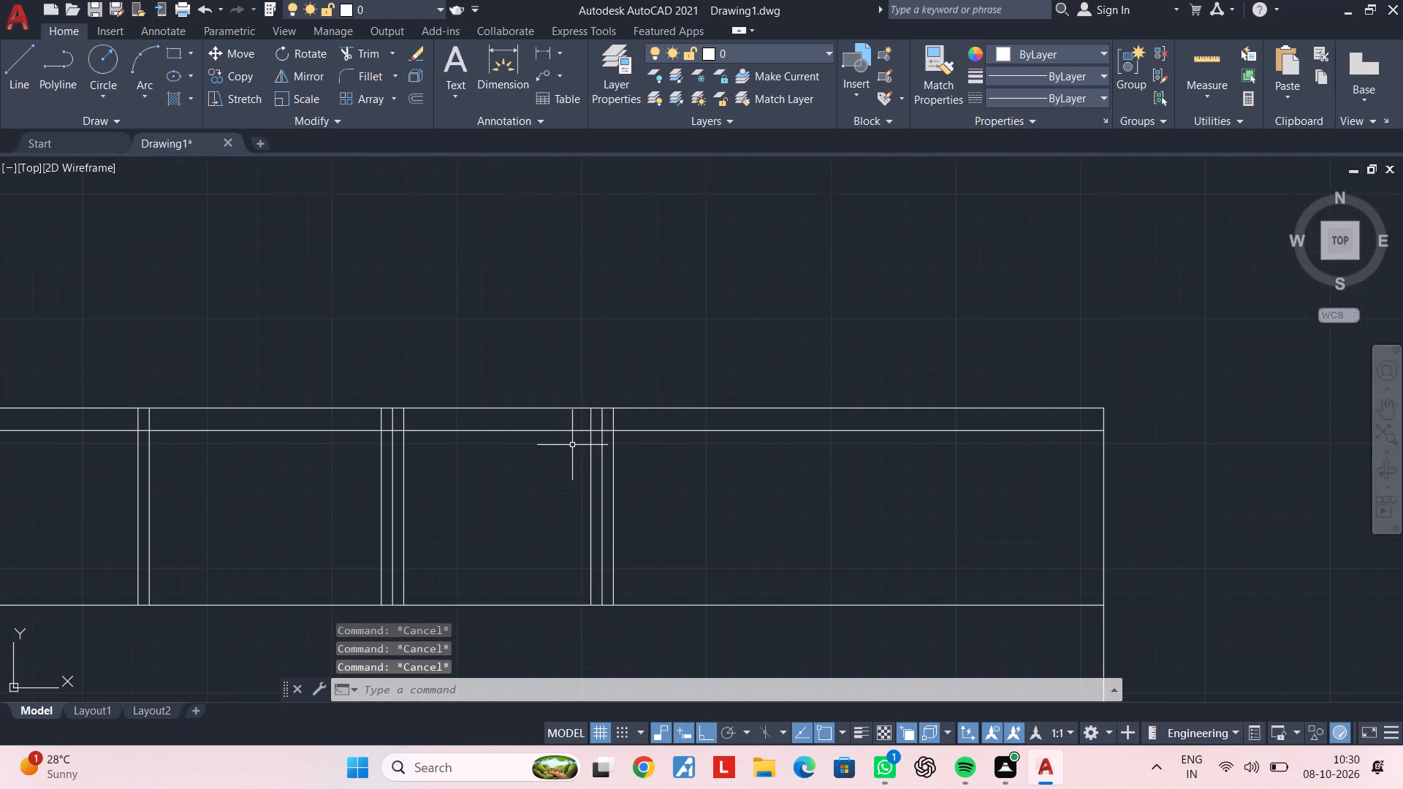
Check the distance from the right line of the middle triple to the centre line of the rightmost triple using a linear dimension.
key("Escape")
left_click(536, 47)
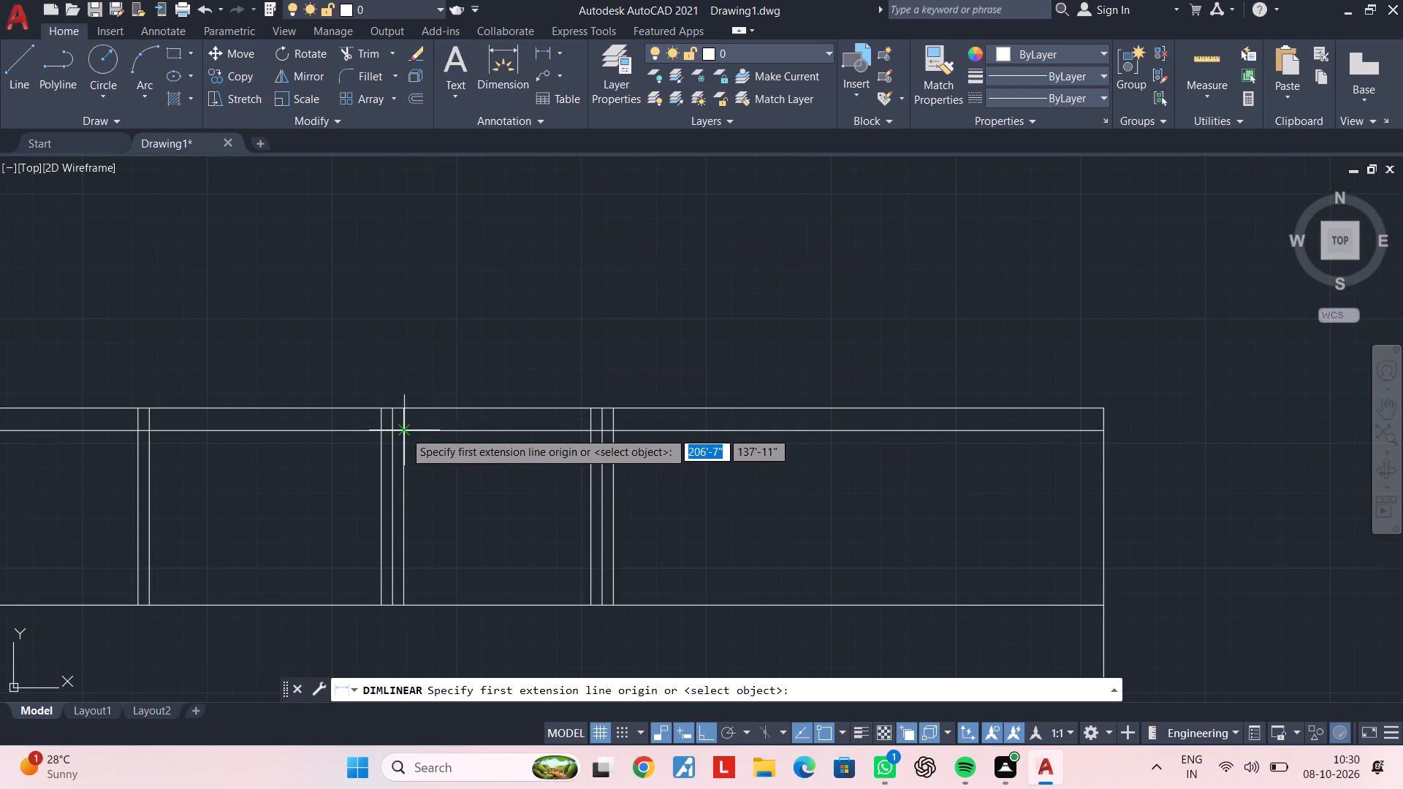
left_click(404, 431)
left_click(602, 432)
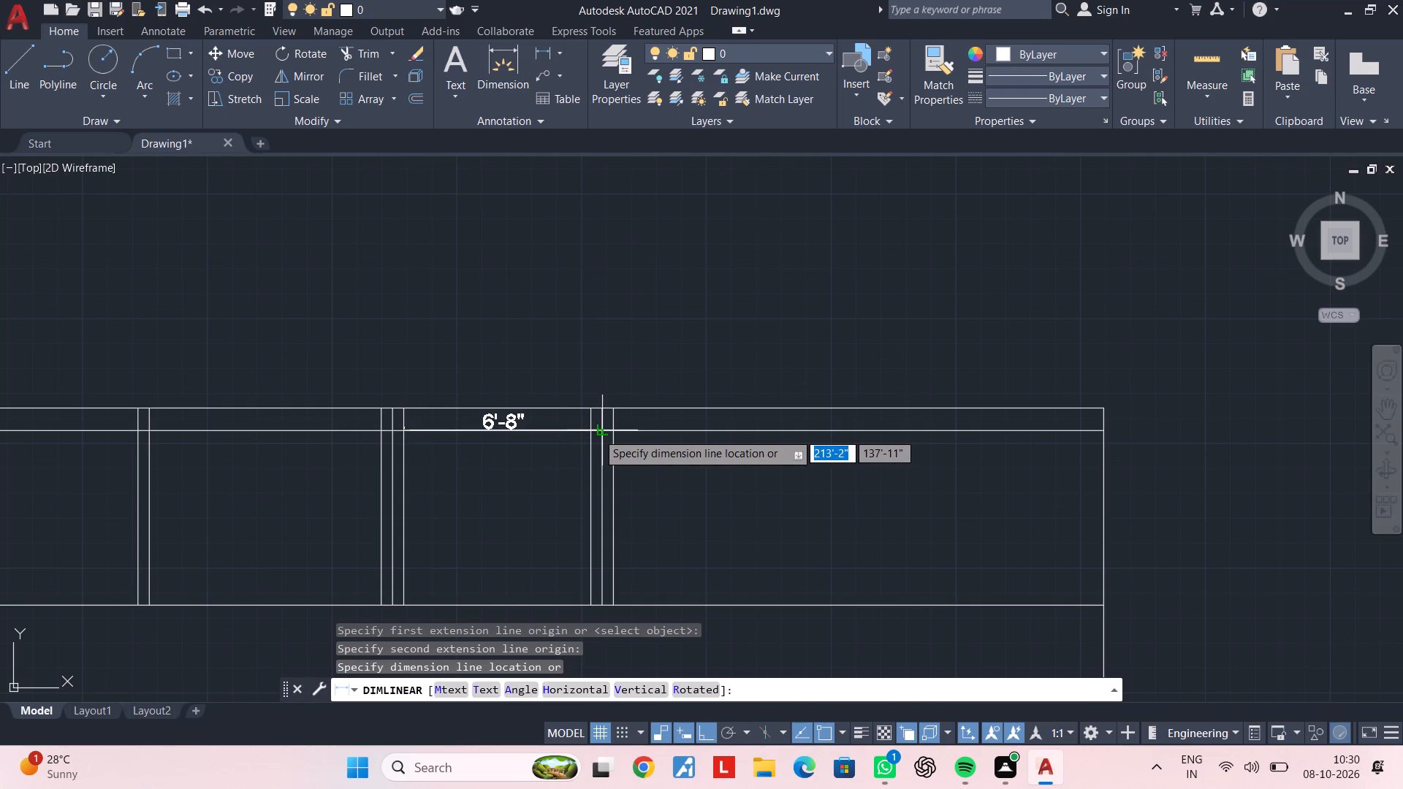
scroll(595, 432, "up", 2)
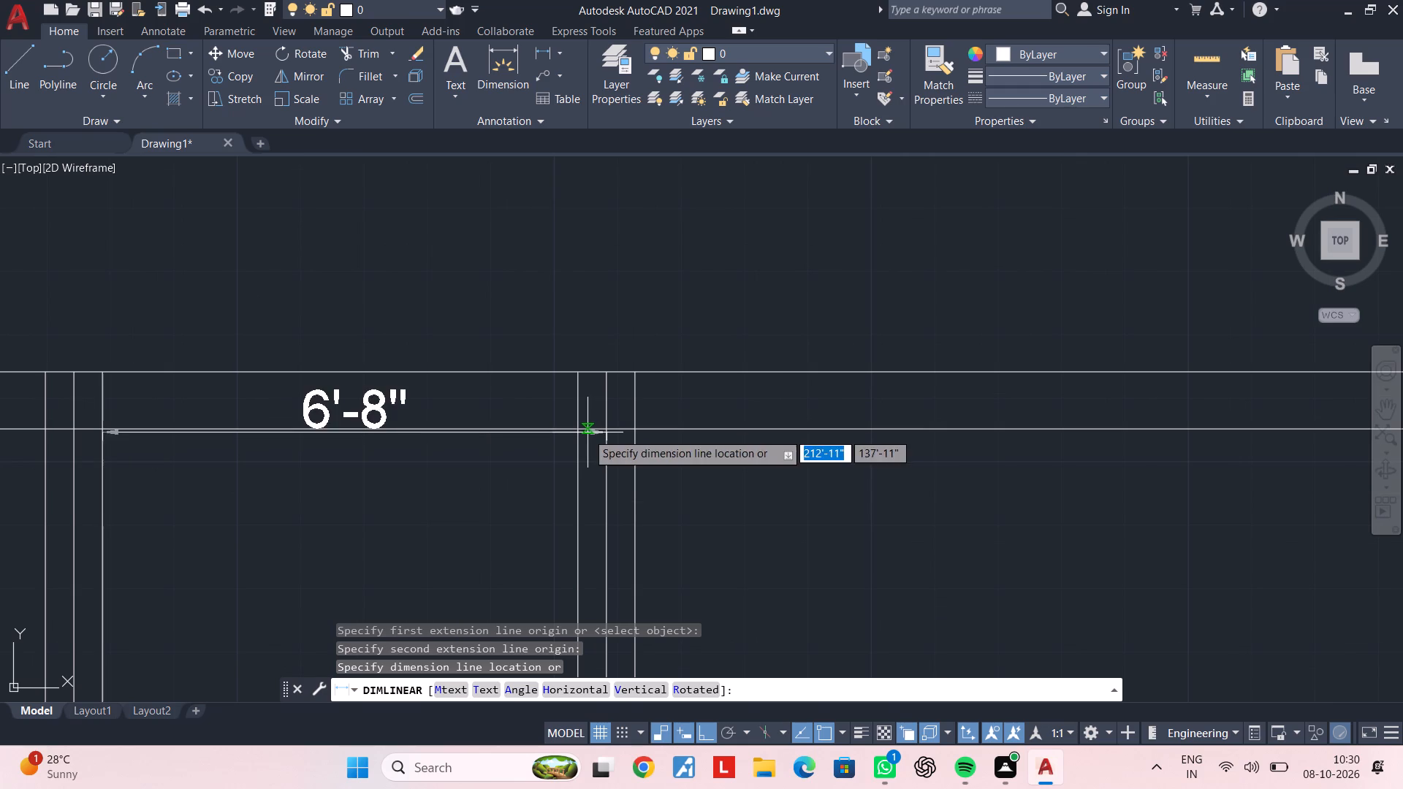
key("Escape")
key("Escape")
scroll(526, 438, "down", 2)
middle_click_drag(560, 438, 626, 441)
key("space")
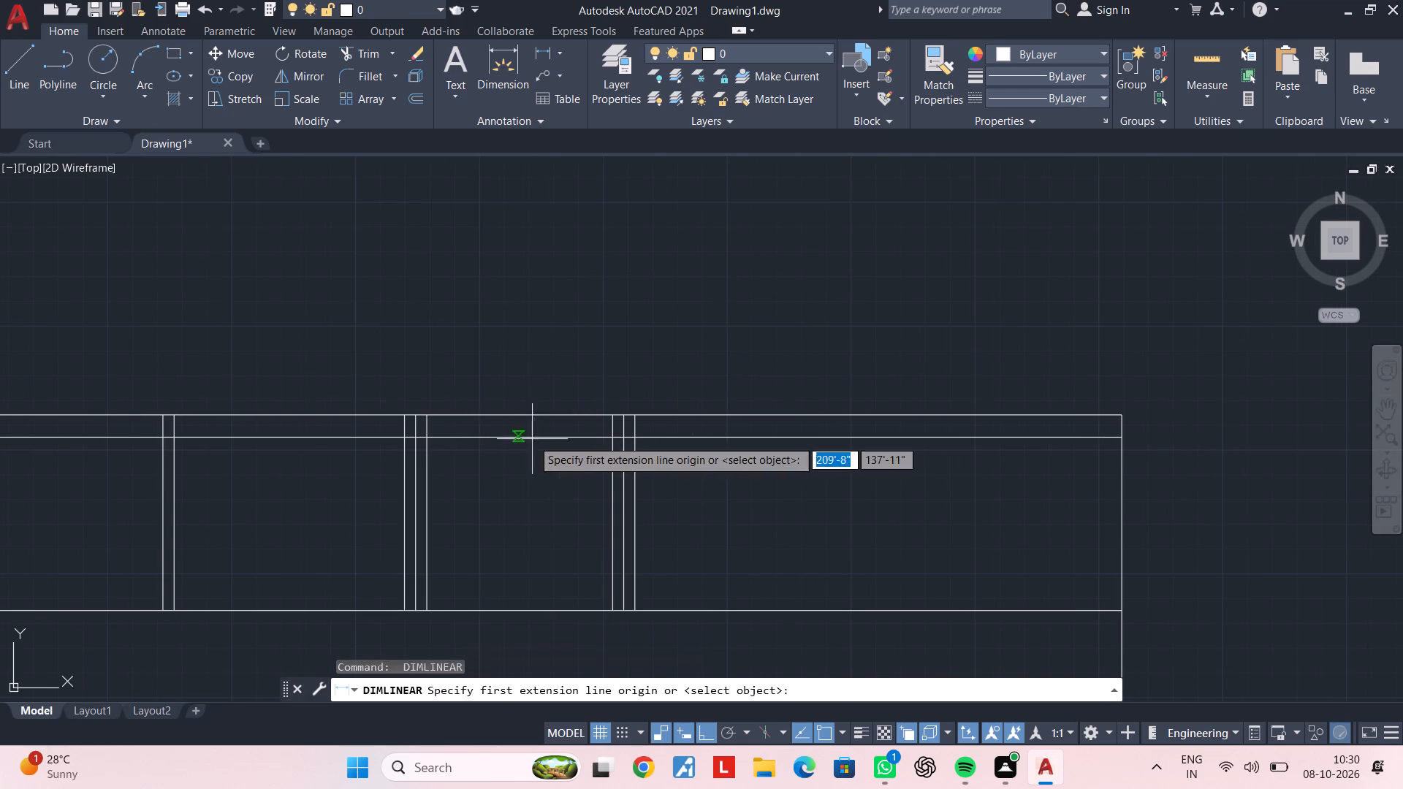
key("Escape")
key("Escape")
Delete the three closely spaced vertical lines nearest the outline's right edge.
left_click(693, 469)
left_click(596, 493)
key("Escape")
key("Escape")
key("Escape")
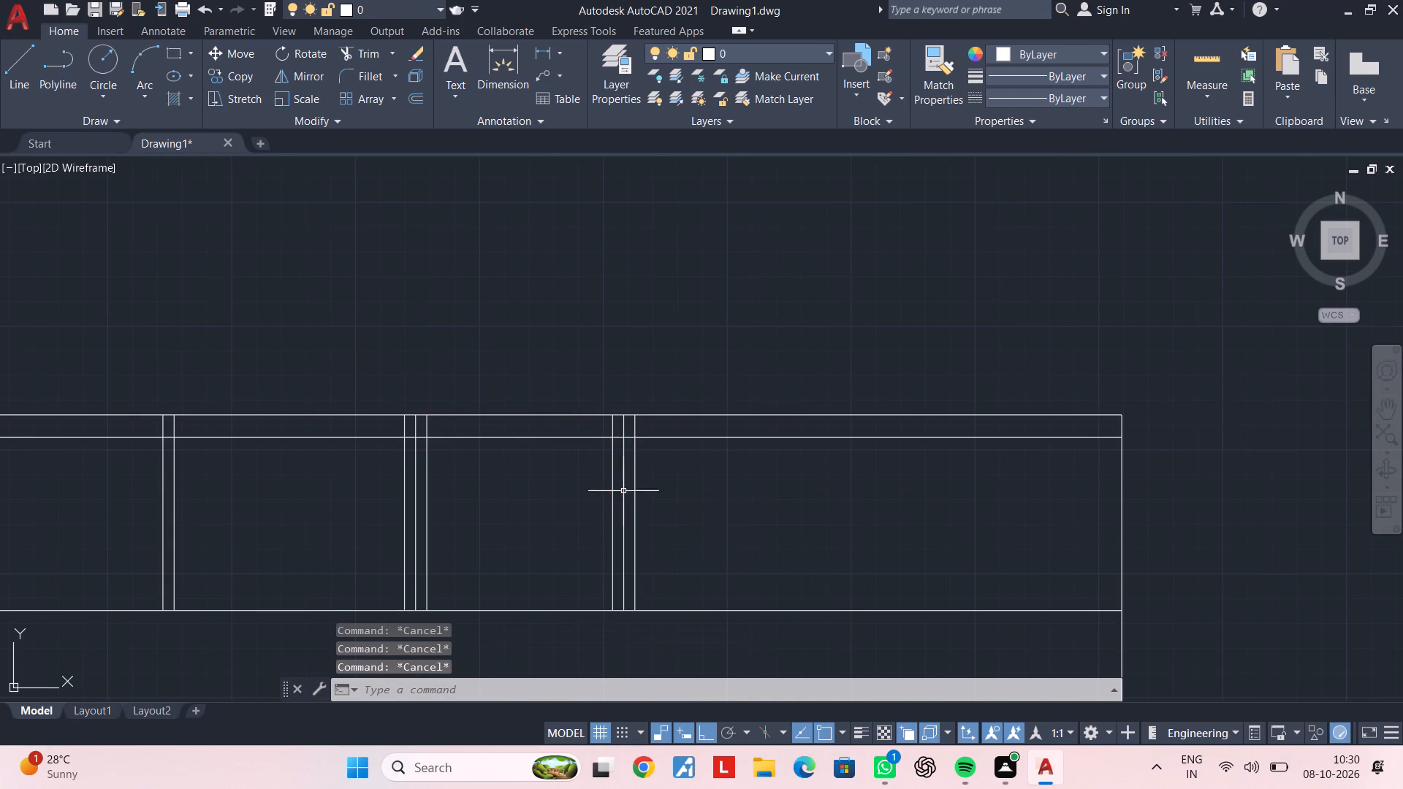
left_click(686, 480)
left_click(586, 495)
key("Delete")
key("Escape")
key("Escape")
key("Escape")
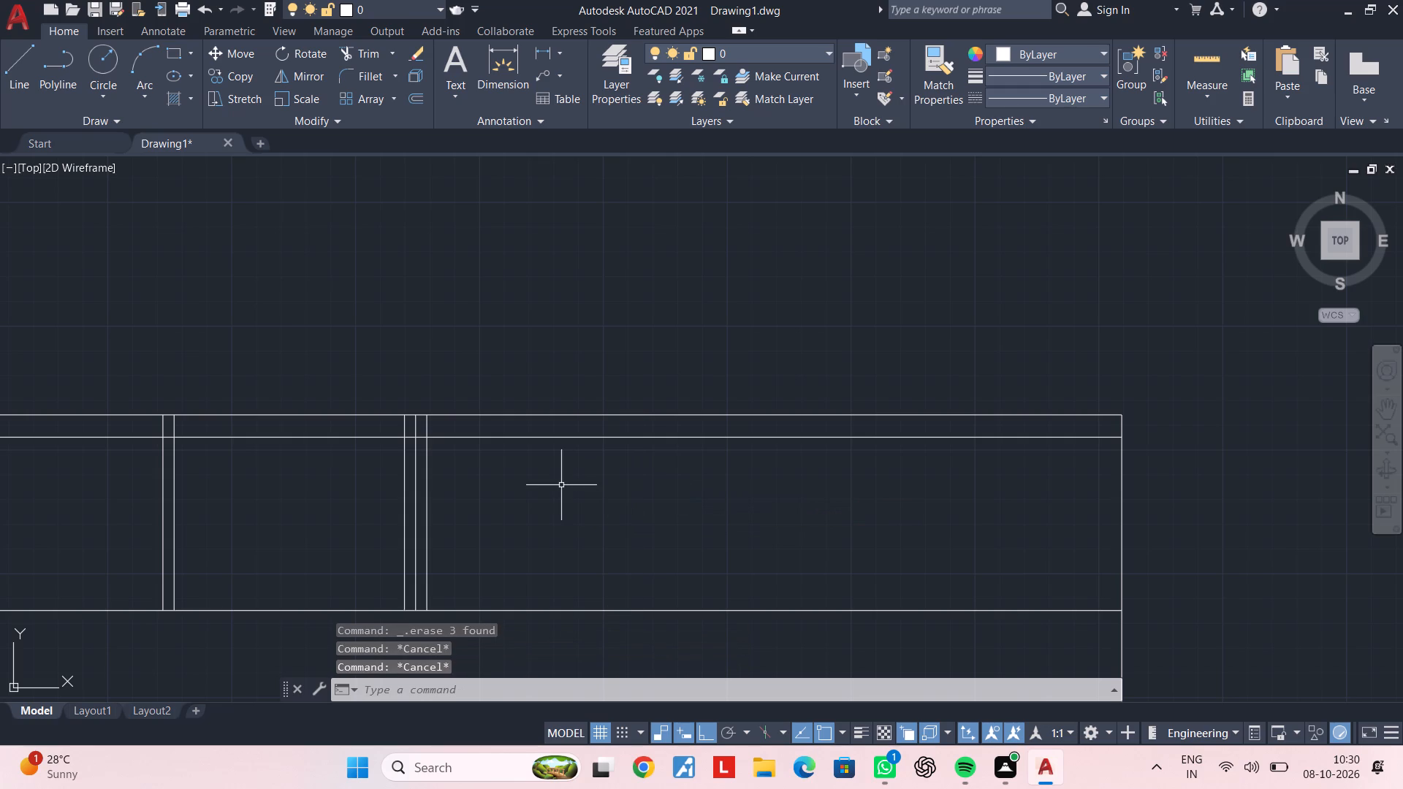
key("Escape")
key("Escape")
Offset the middle line of the remaining vertical triple 6'3" to the right.
middle_click_drag(525, 482, 548, 477)
key("Escape")
key("Escape")
type("of")
key("space")
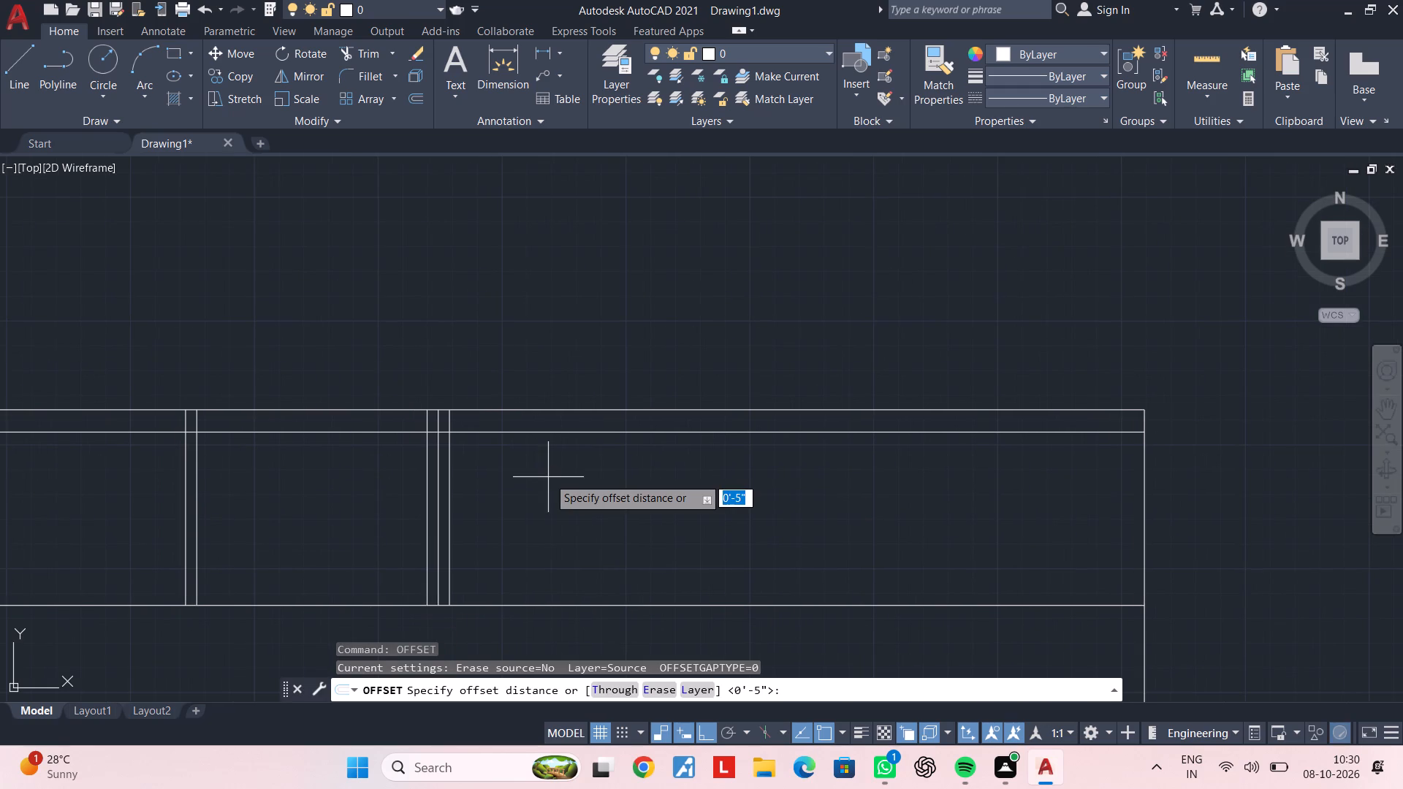
type("6'")
type("3\"")
key("Return")
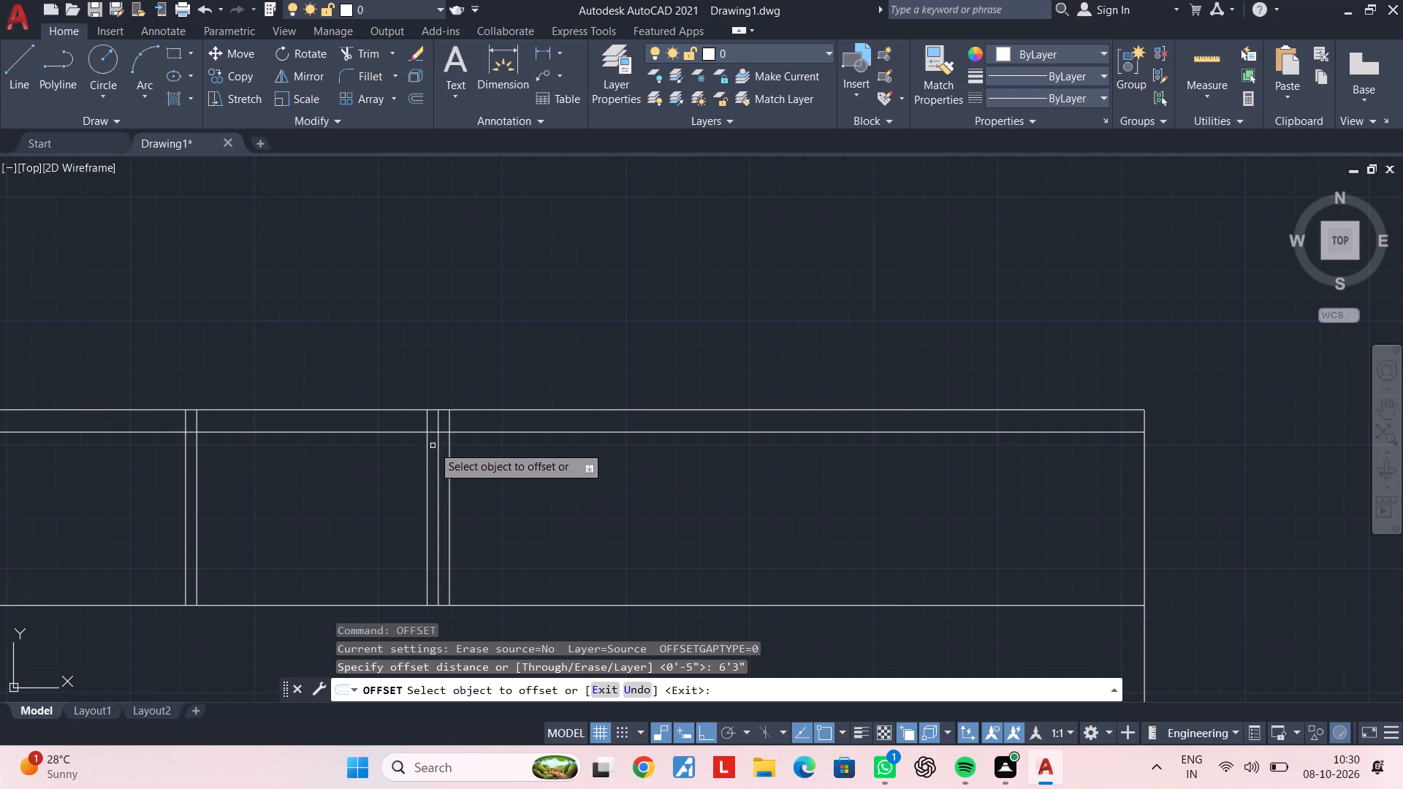
left_click(439, 449)
left_click(639, 451)
key("space")
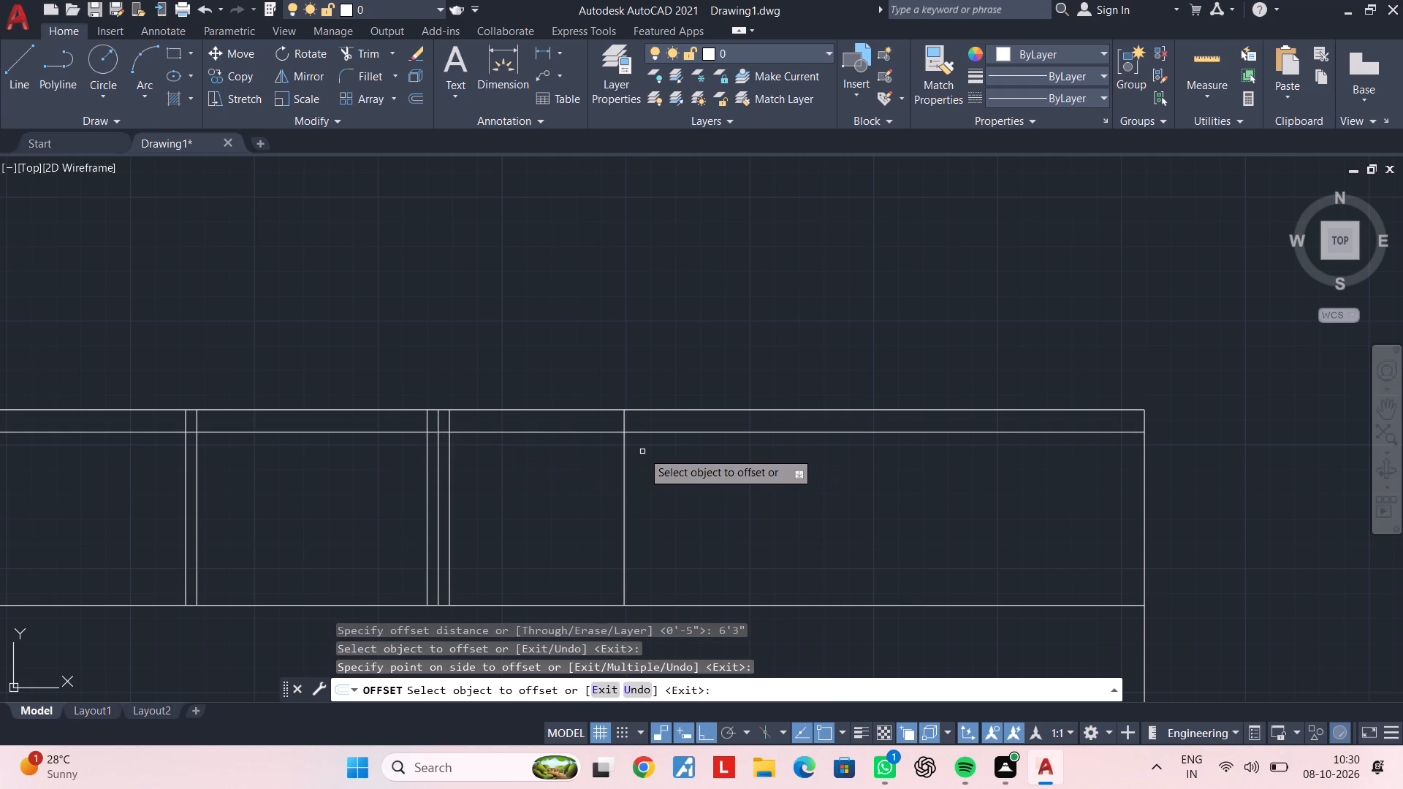
Offset the new vertical line by 4.5" to both its right and left sides.
key("space")
type("4.5\"")
key("Return")
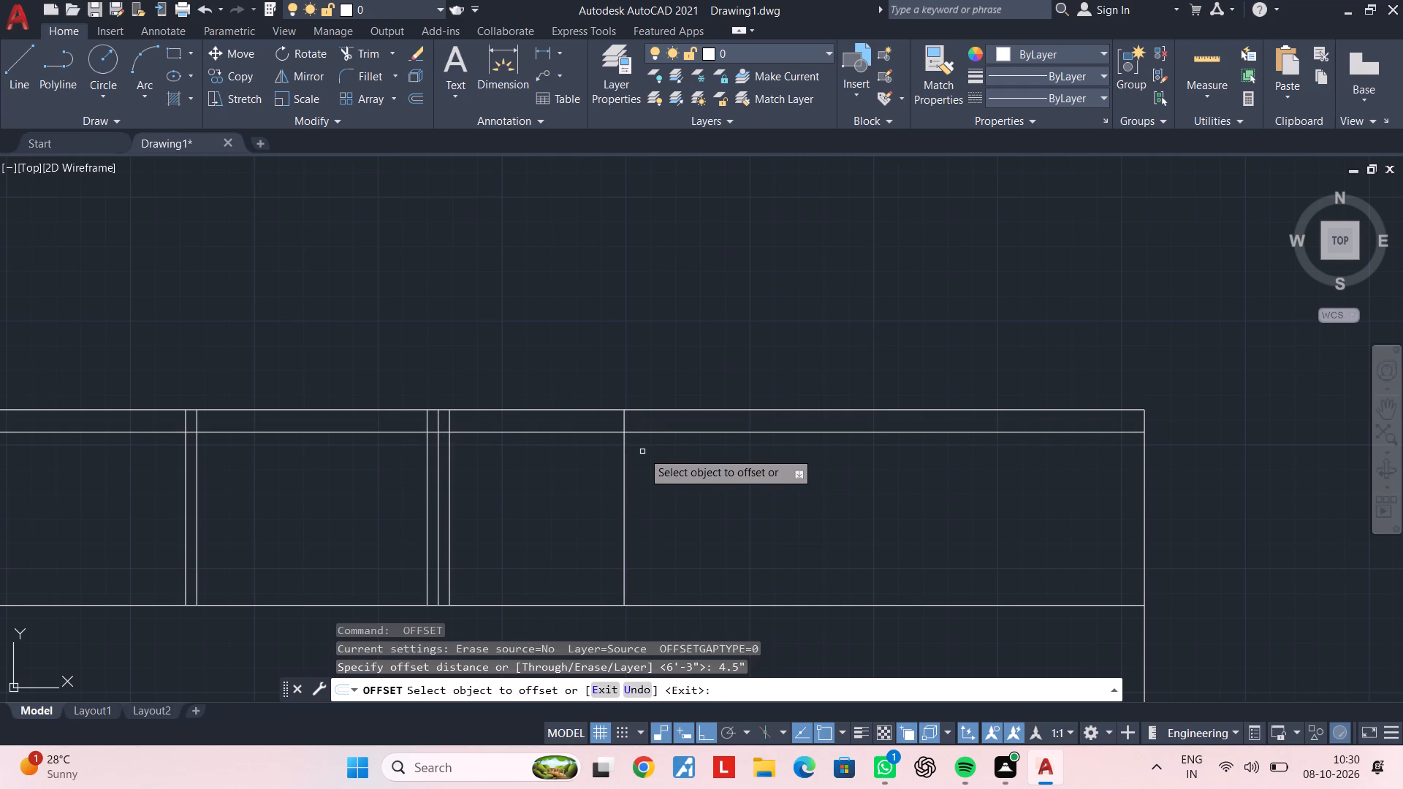
left_click(623, 460)
left_click(708, 459)
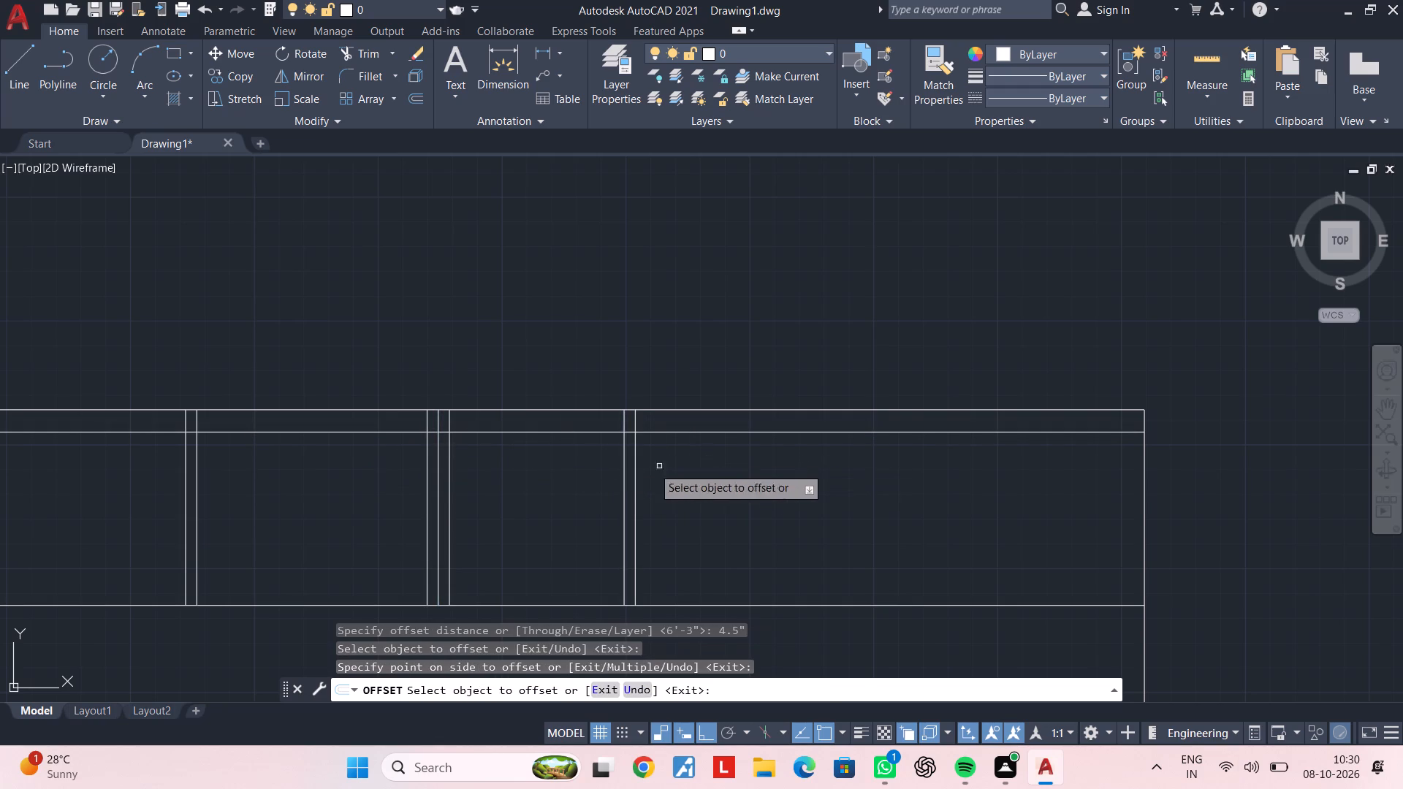
left_click(624, 470)
left_click(574, 473)
middle_click_drag(710, 464, 699, 465)
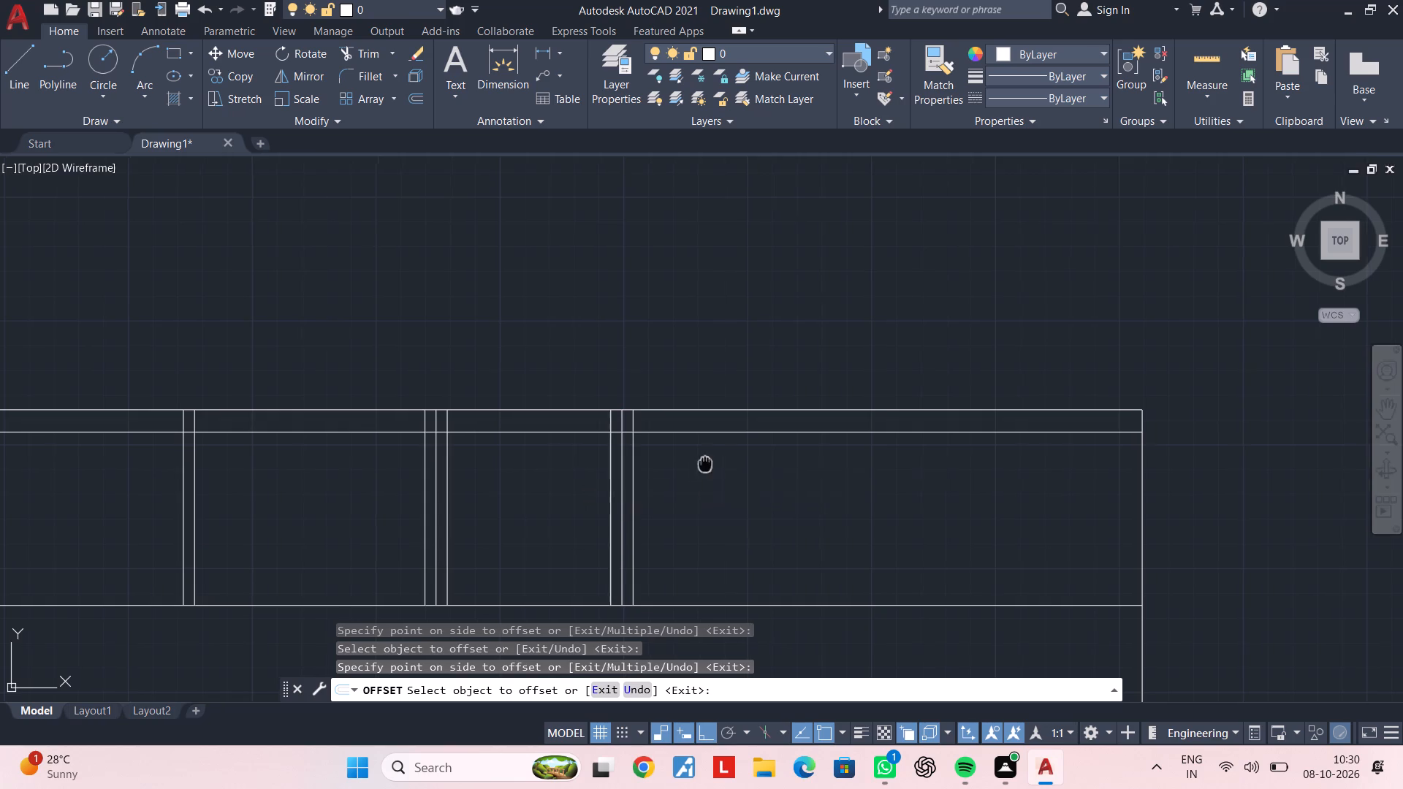
middle_click_drag(699, 465, 645, 472)
key("Escape")
key("Escape")
key("Escape")
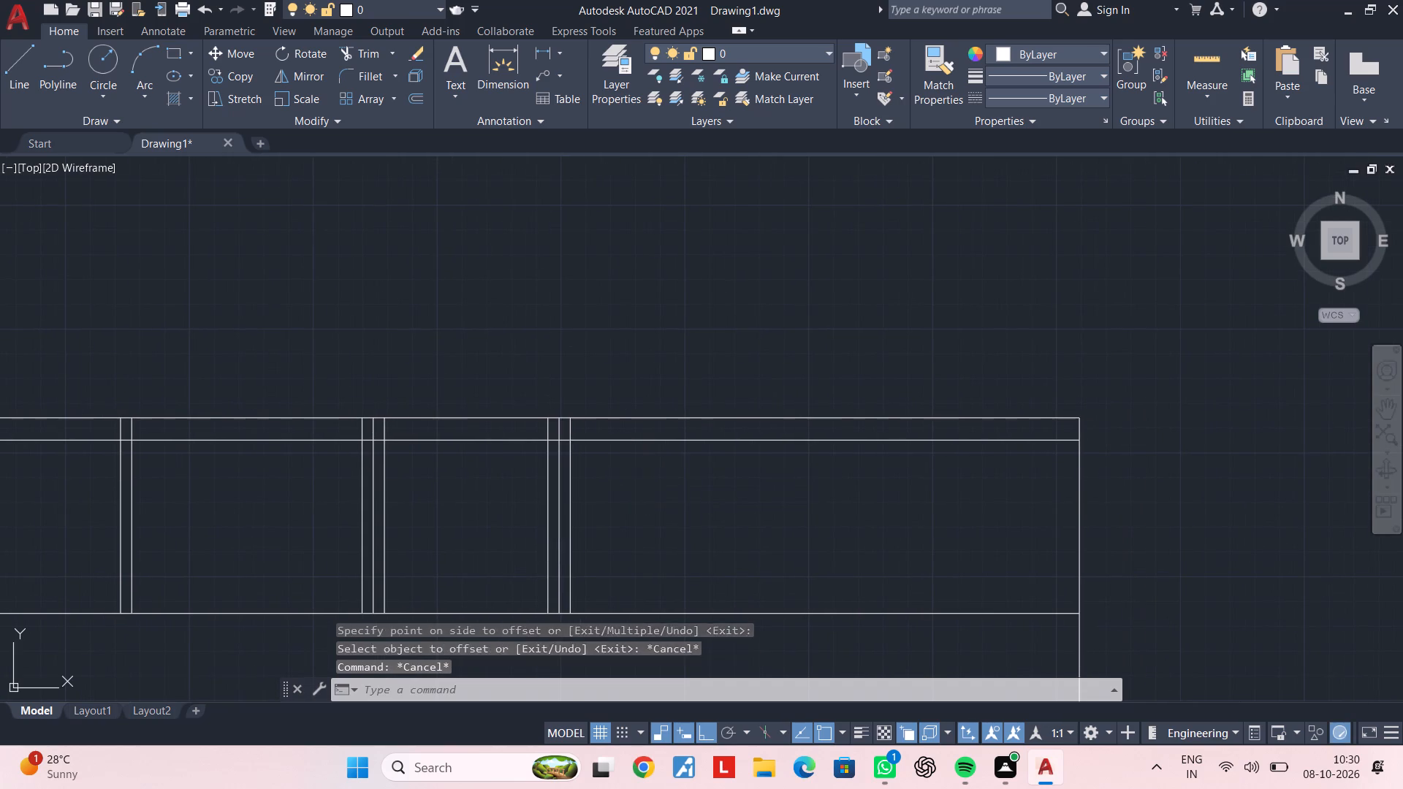
key("Escape")
key("Escape")
key("Escape")
Offset the right line of the rightmost vertical triple 6' to the right.
type("of")
key("space")
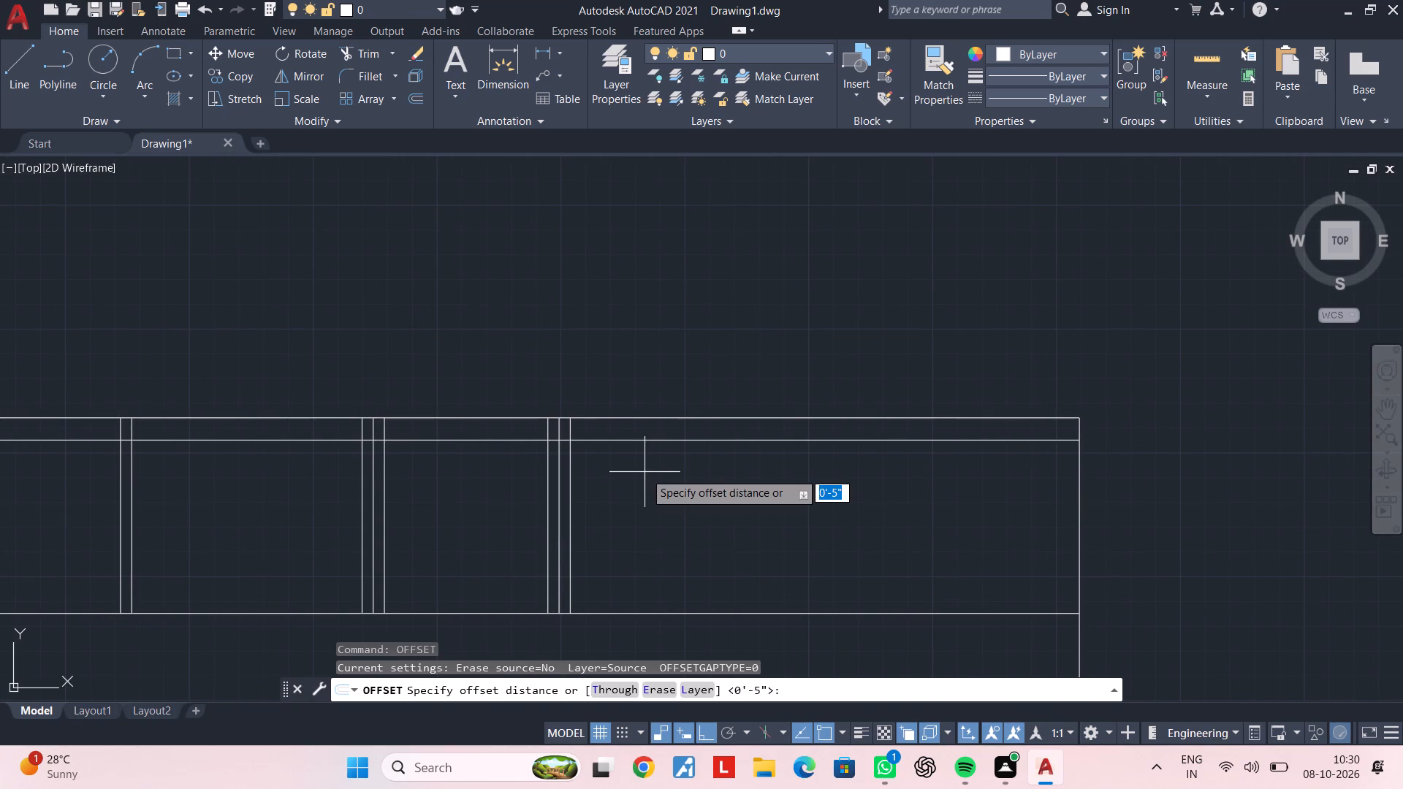
type("6'")
key("Return")
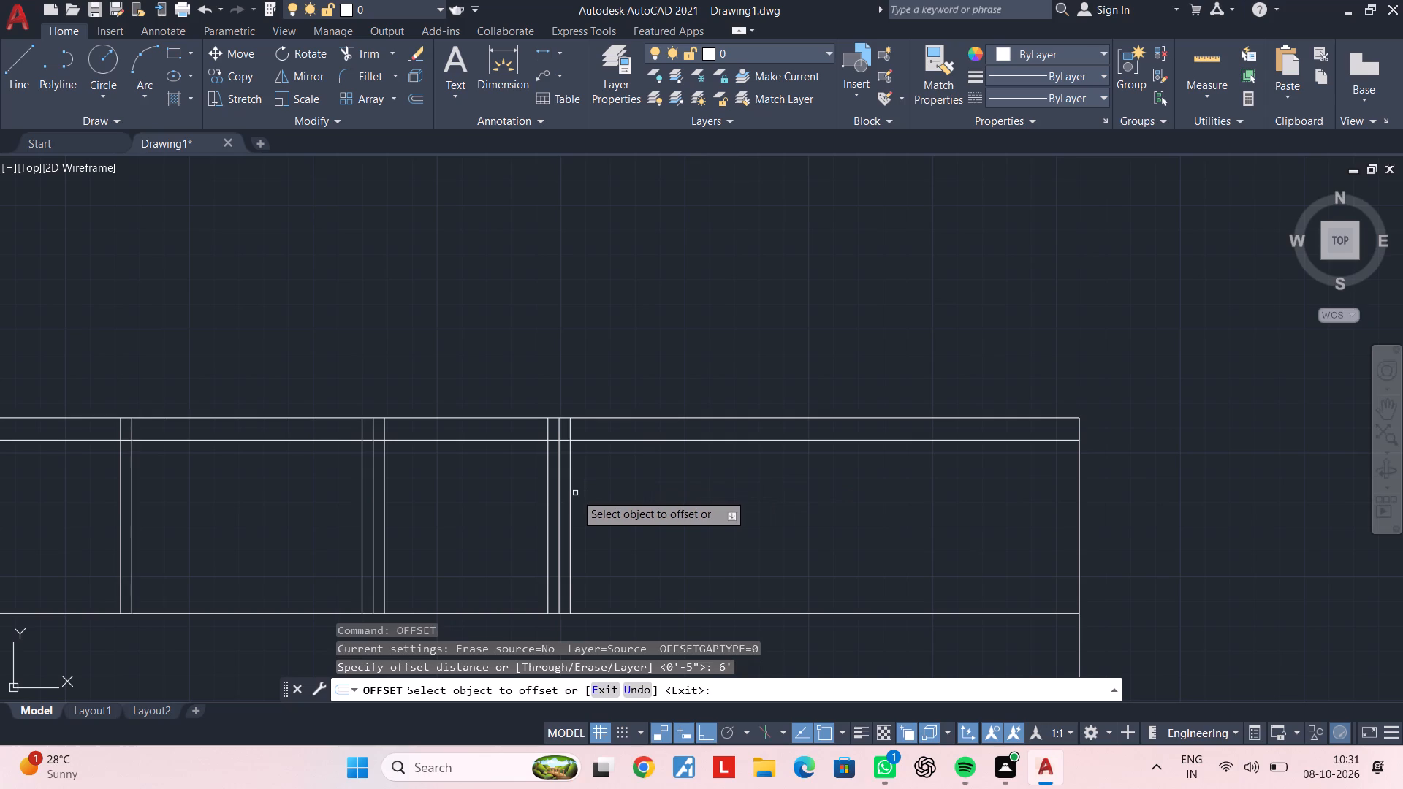
left_click(571, 493)
left_click(796, 475)
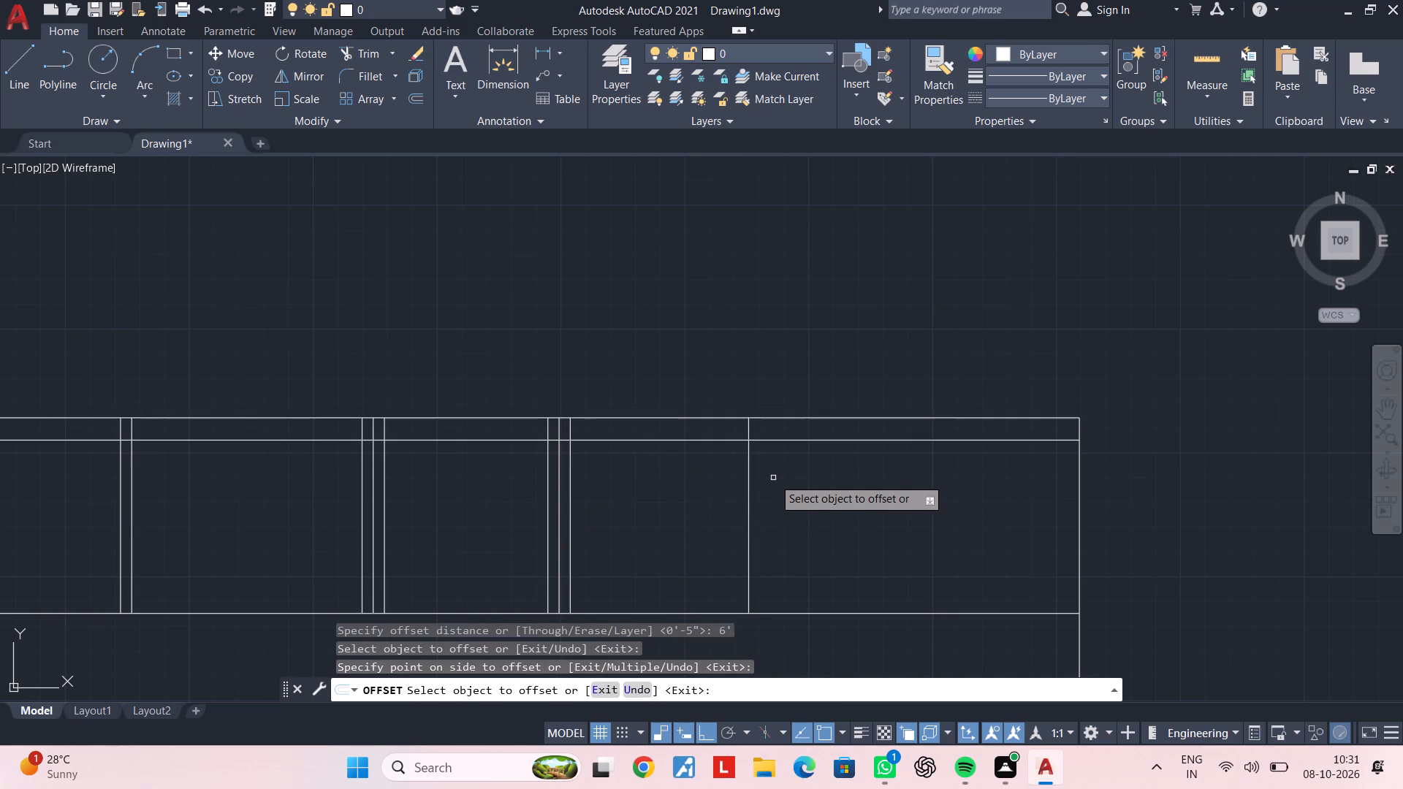
key("space")
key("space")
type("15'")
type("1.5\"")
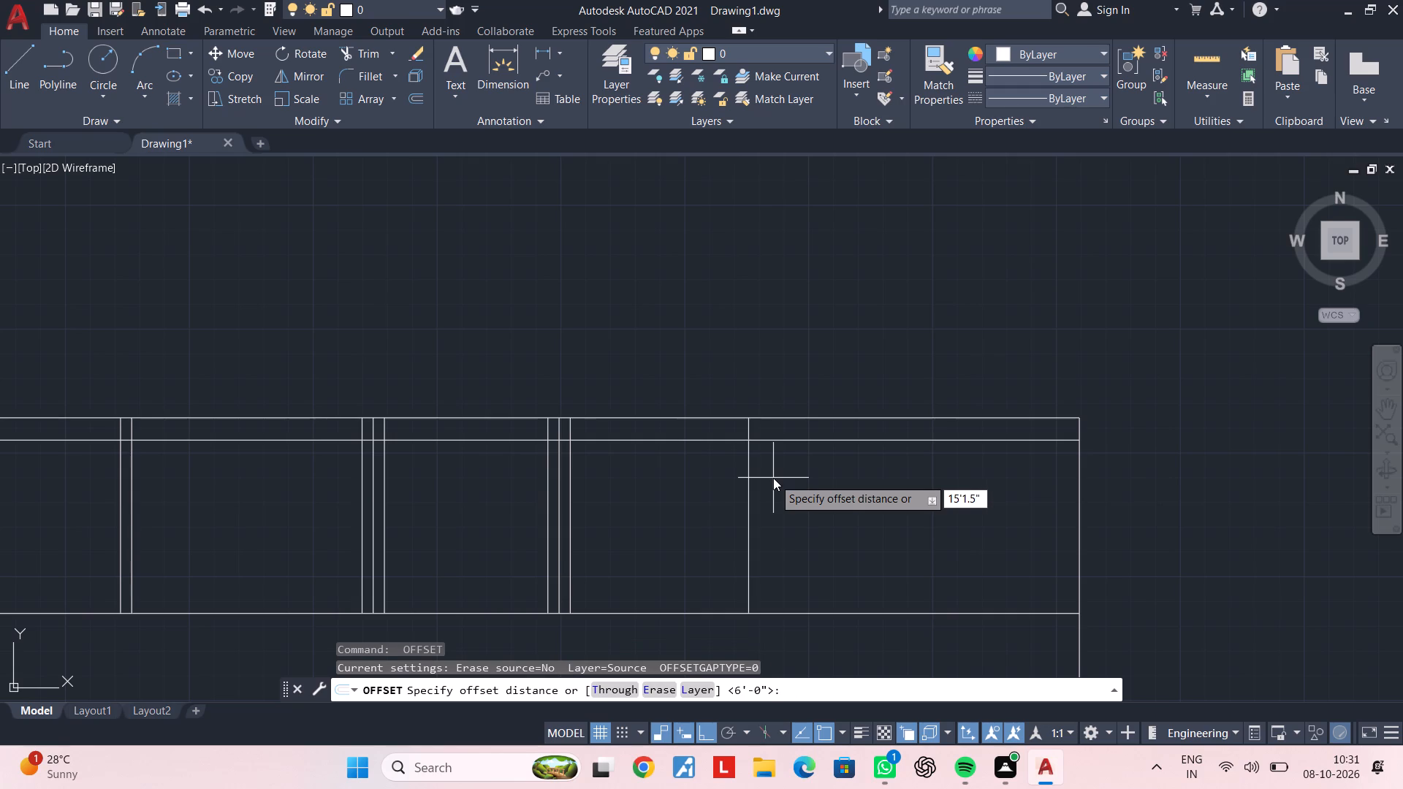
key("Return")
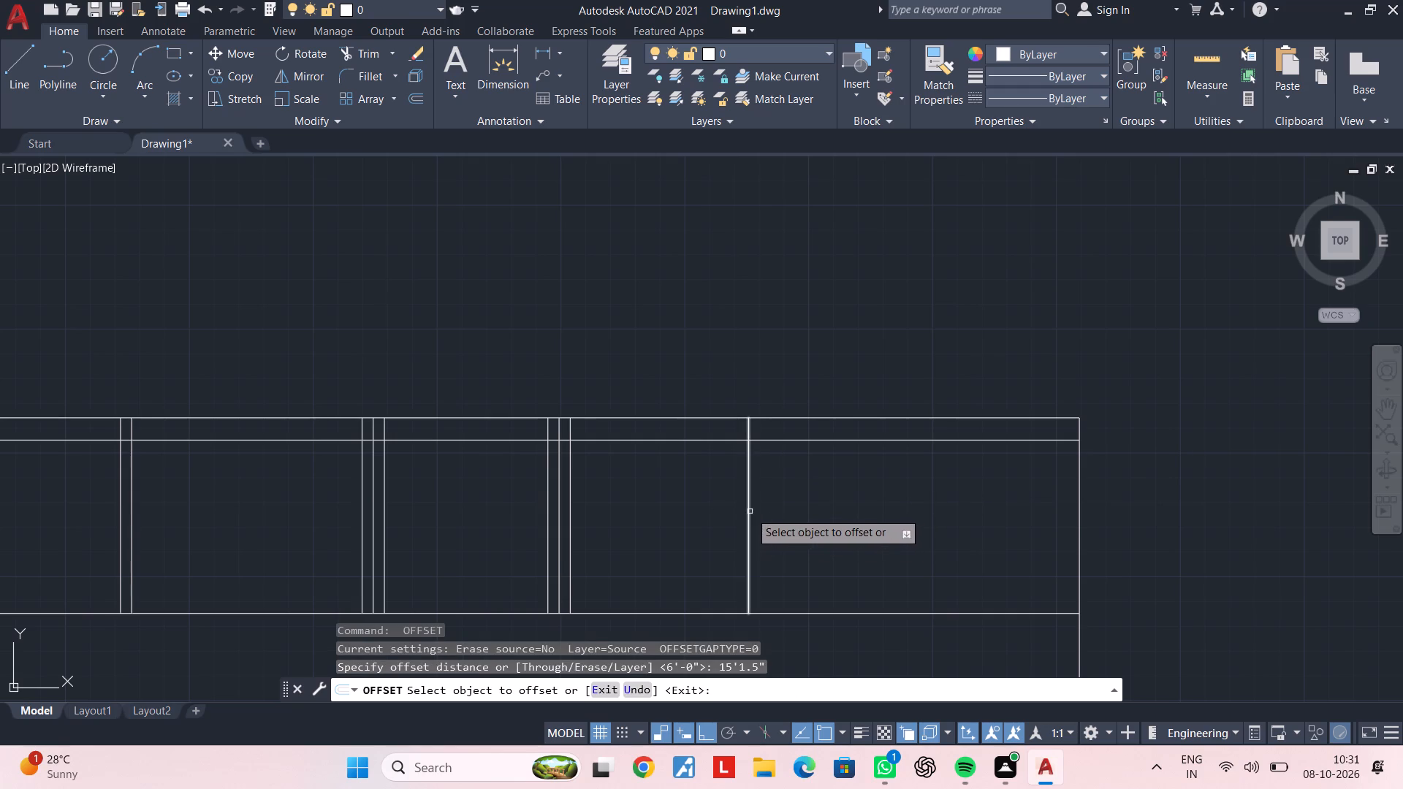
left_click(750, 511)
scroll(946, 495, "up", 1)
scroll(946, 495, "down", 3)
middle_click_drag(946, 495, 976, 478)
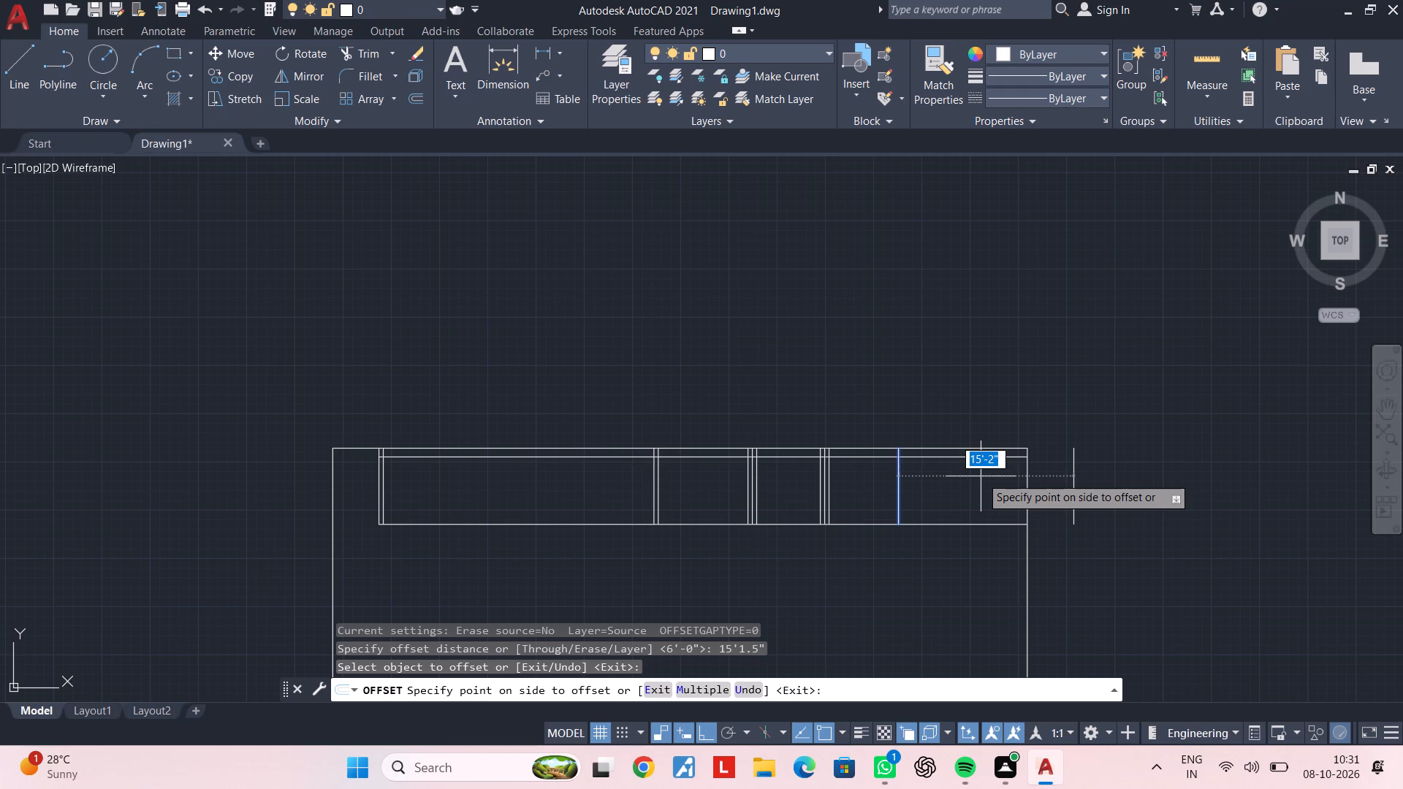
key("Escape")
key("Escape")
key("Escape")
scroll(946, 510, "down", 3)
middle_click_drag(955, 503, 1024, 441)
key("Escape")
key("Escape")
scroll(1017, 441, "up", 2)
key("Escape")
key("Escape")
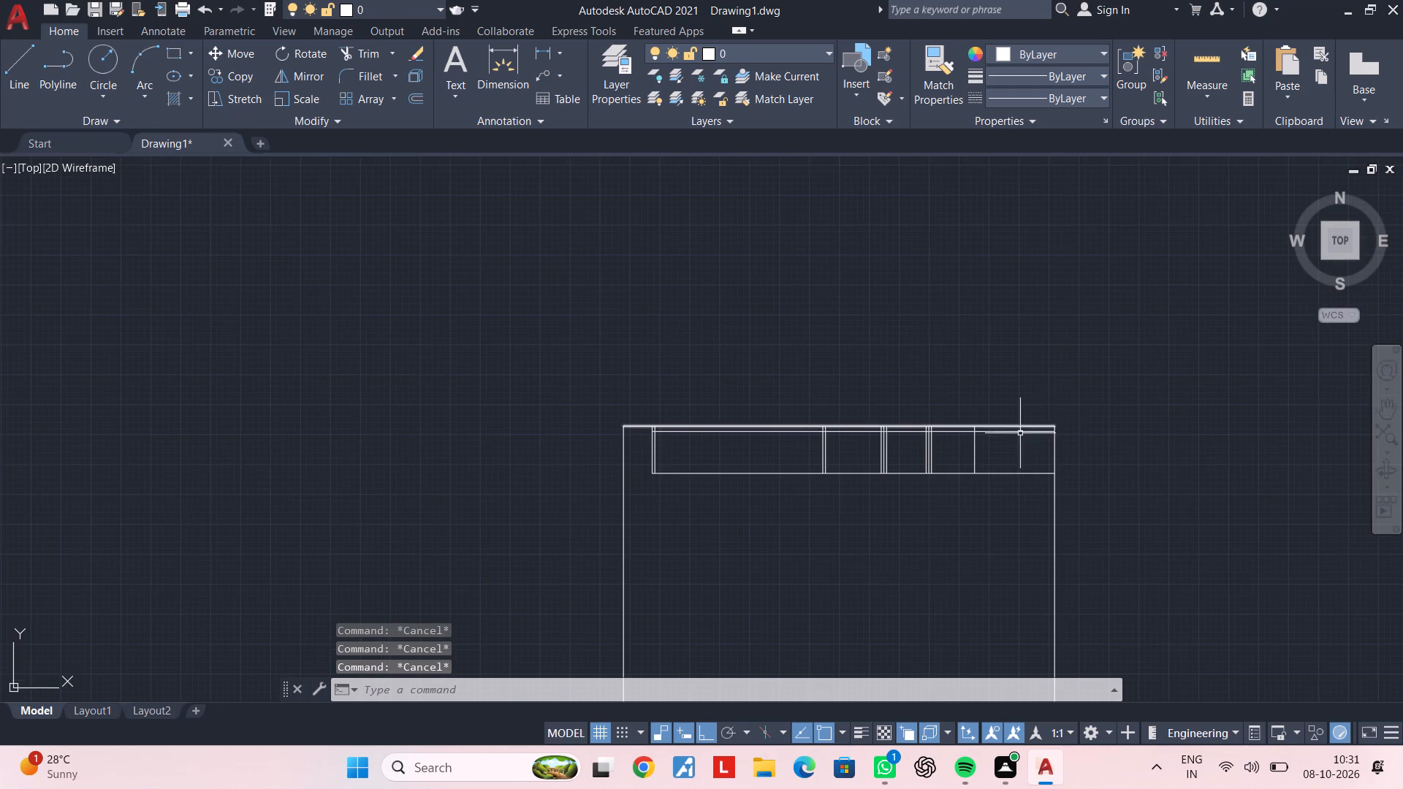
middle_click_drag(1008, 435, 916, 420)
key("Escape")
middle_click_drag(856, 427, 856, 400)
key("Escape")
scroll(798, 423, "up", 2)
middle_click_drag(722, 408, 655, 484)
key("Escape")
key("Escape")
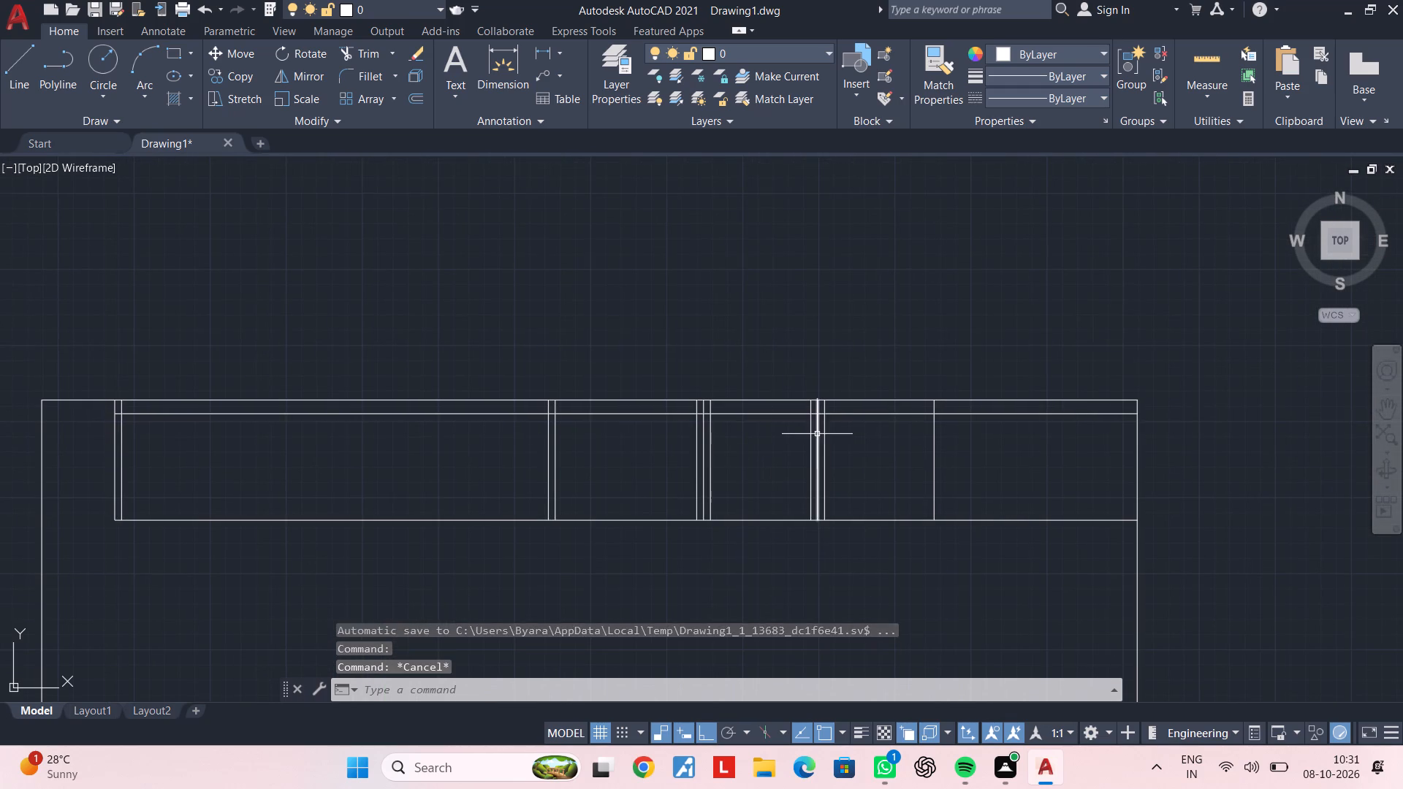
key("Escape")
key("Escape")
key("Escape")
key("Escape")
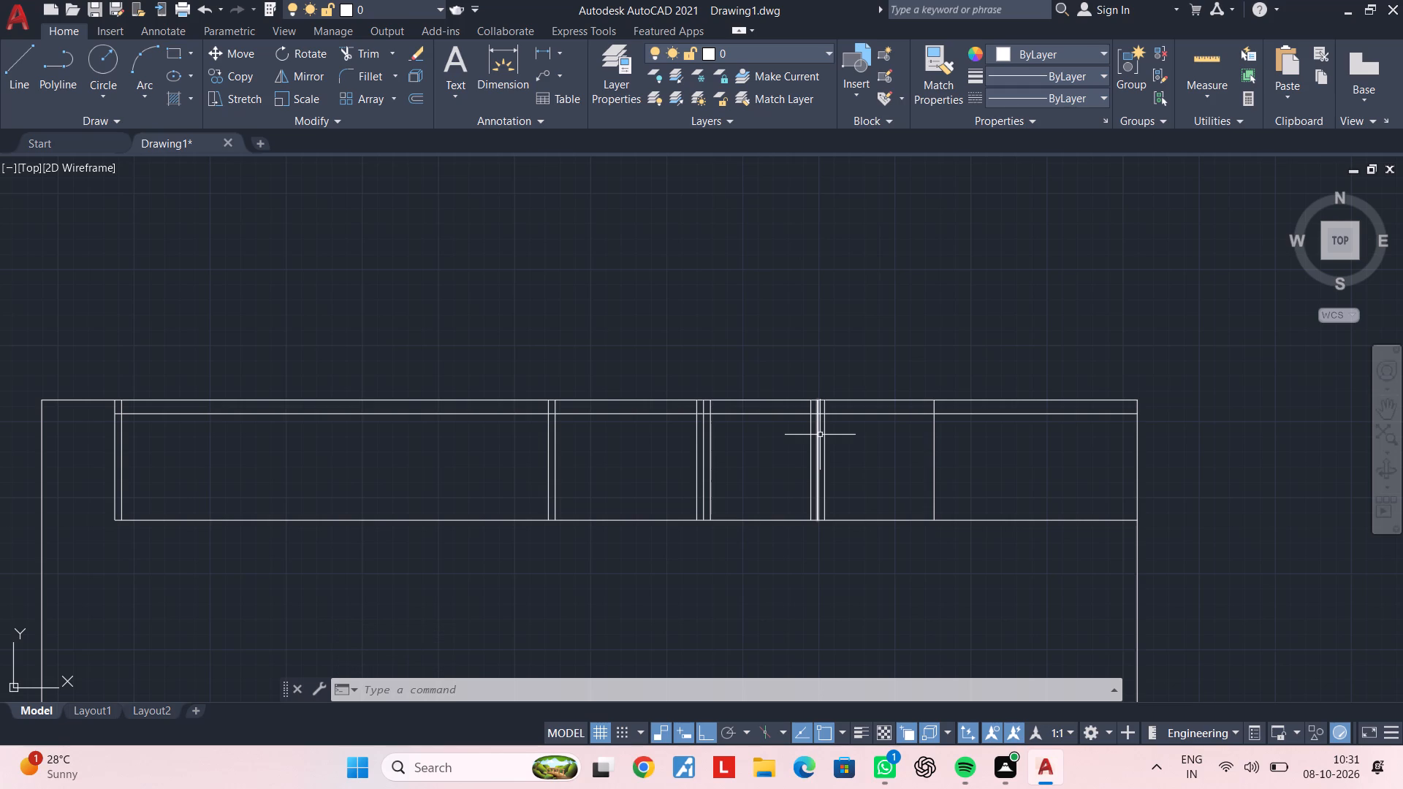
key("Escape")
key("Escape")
Delete the outline's right vertical edge line.
middle_click_drag(1113, 510, 805, 430)
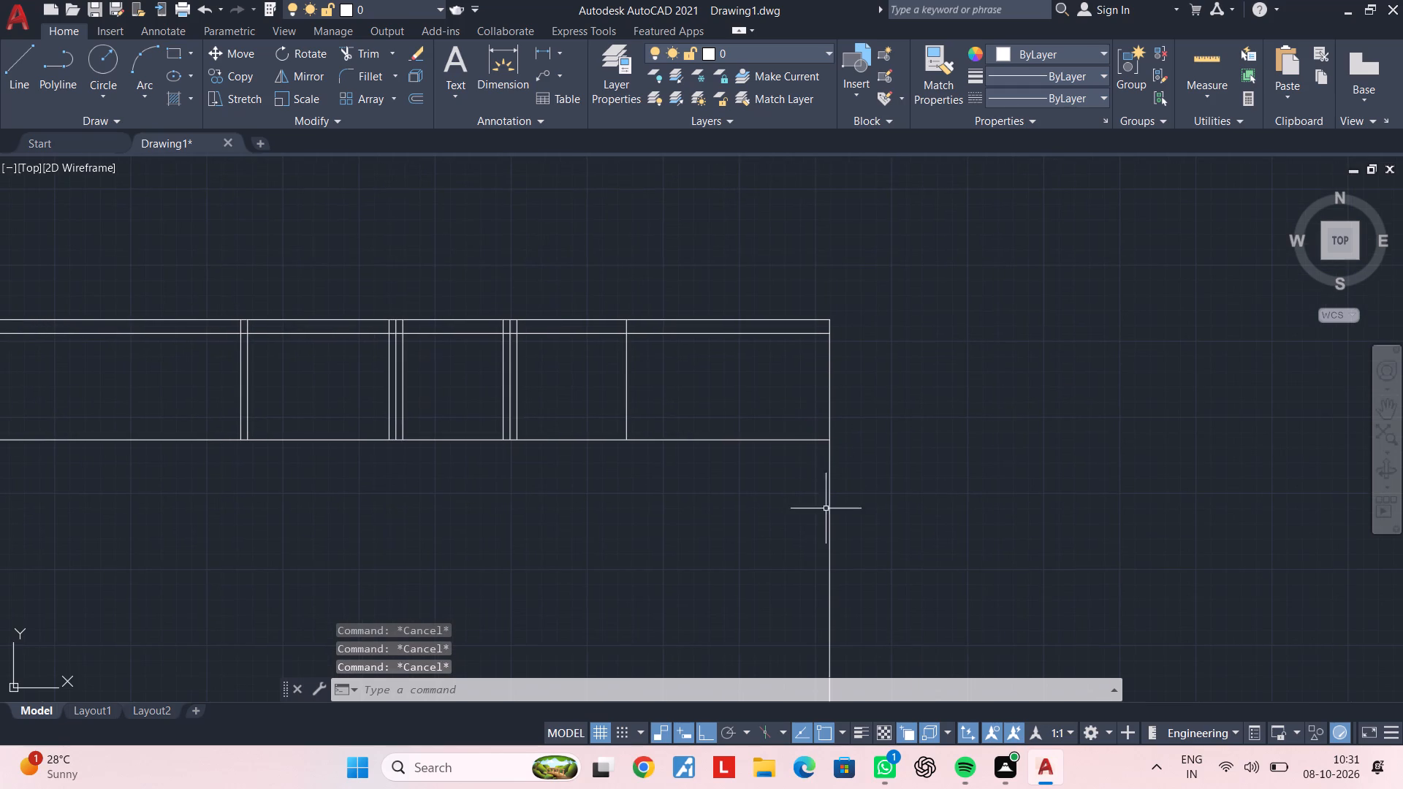
left_click(831, 511)
key("Delete")
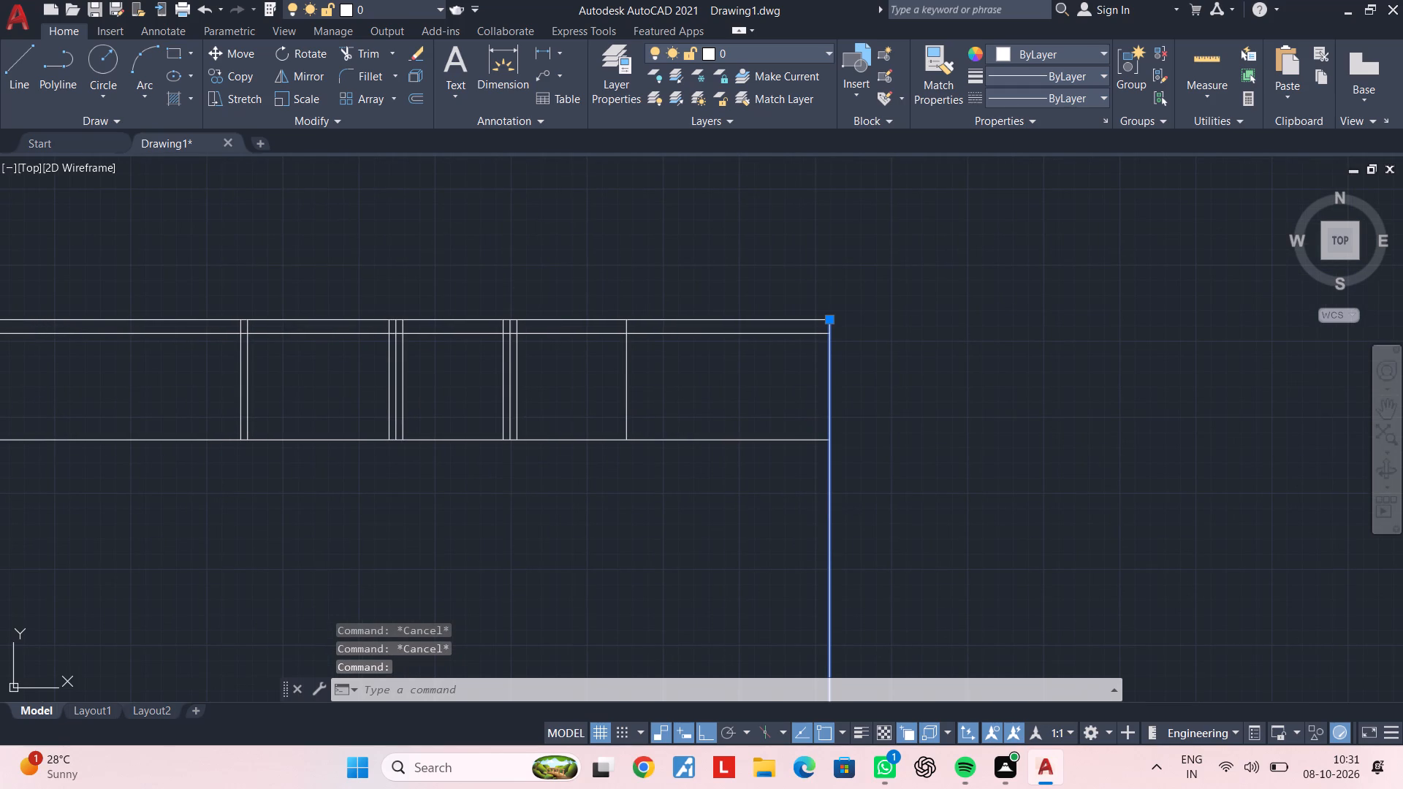
key("Escape")
key("Escape")
key("Escape")
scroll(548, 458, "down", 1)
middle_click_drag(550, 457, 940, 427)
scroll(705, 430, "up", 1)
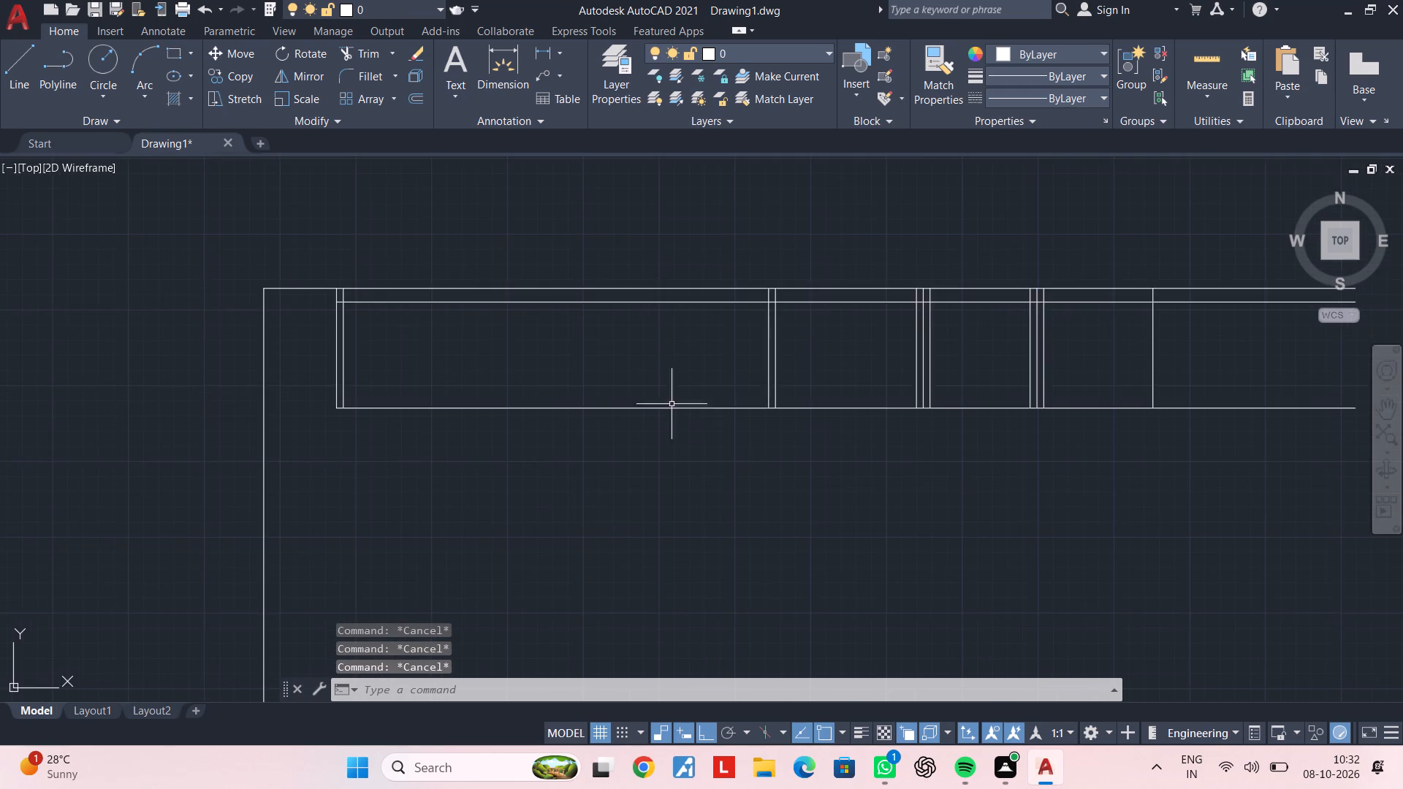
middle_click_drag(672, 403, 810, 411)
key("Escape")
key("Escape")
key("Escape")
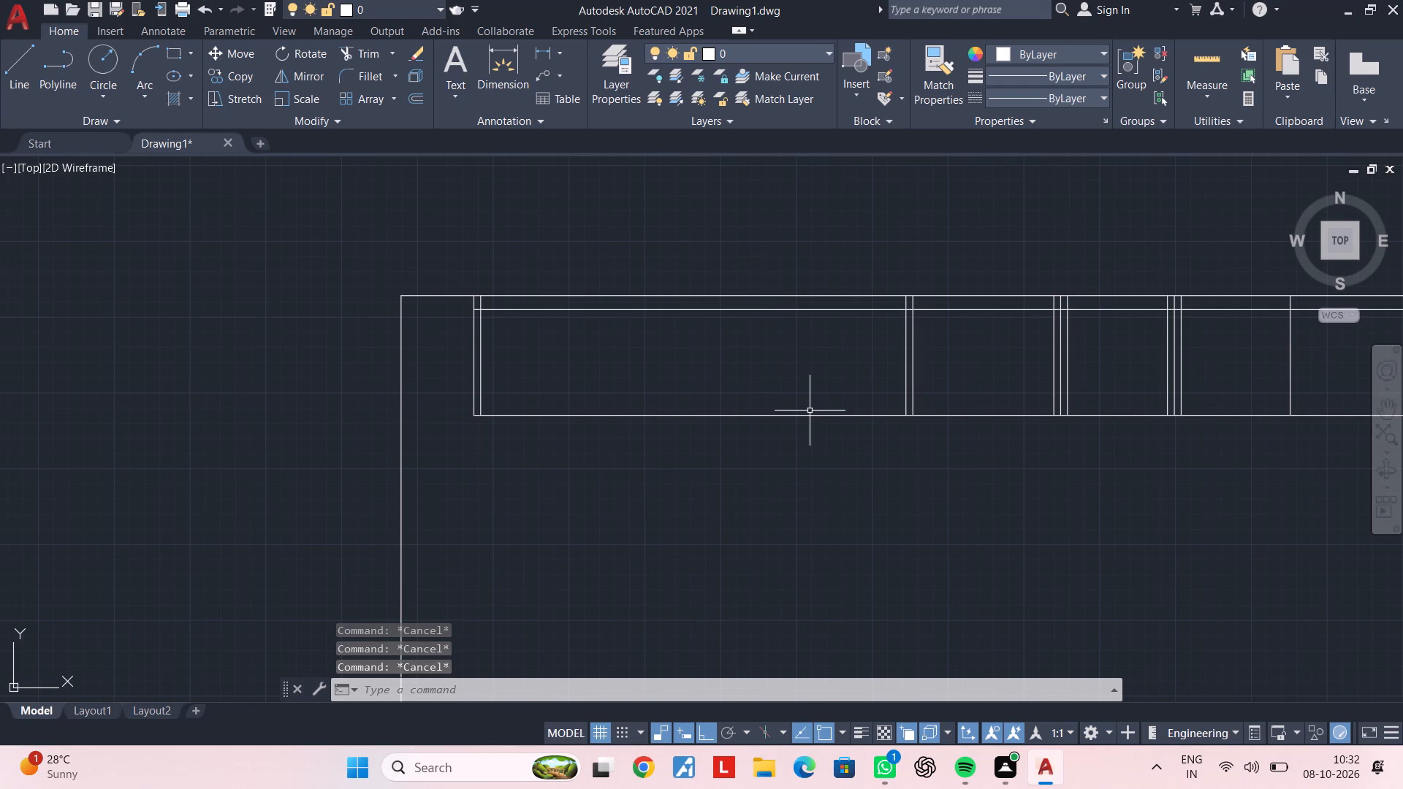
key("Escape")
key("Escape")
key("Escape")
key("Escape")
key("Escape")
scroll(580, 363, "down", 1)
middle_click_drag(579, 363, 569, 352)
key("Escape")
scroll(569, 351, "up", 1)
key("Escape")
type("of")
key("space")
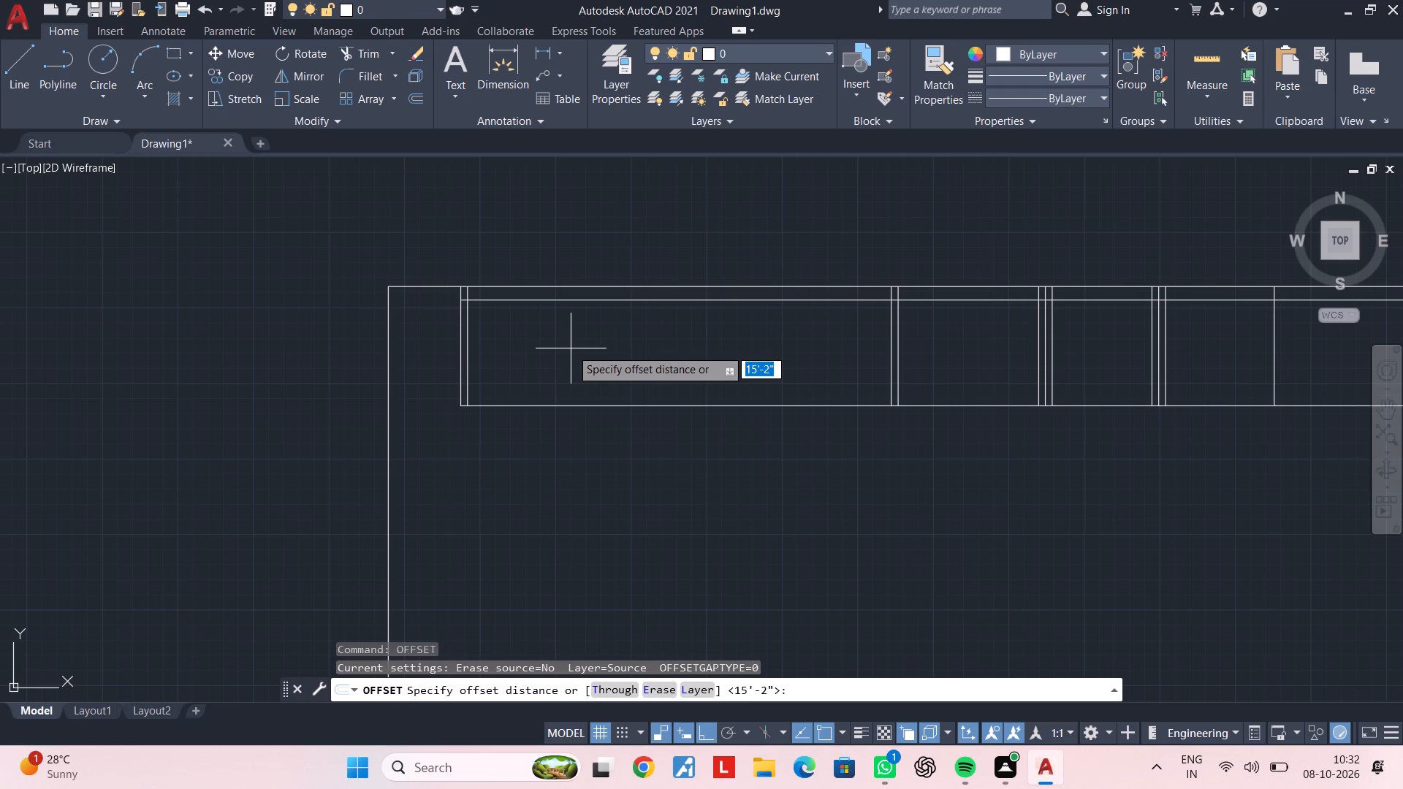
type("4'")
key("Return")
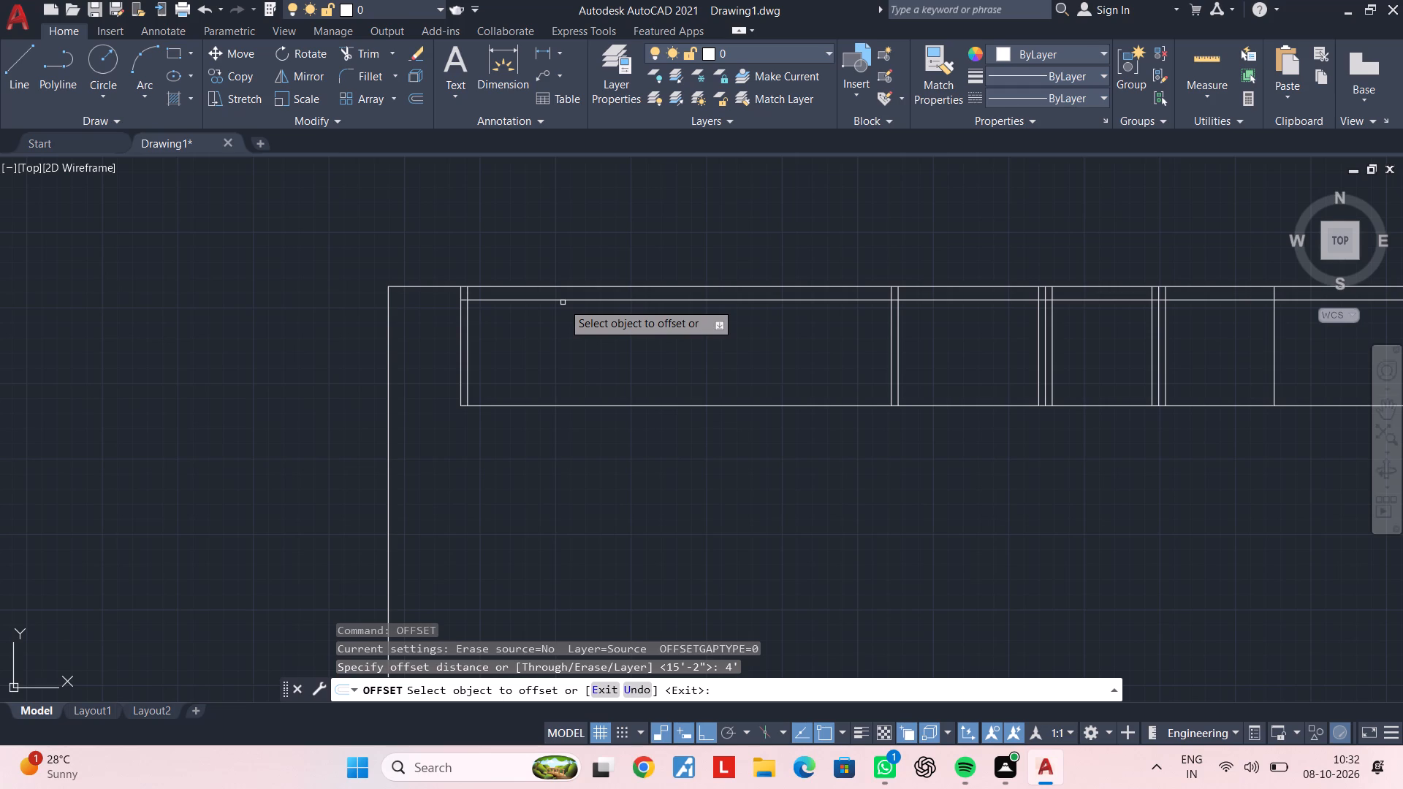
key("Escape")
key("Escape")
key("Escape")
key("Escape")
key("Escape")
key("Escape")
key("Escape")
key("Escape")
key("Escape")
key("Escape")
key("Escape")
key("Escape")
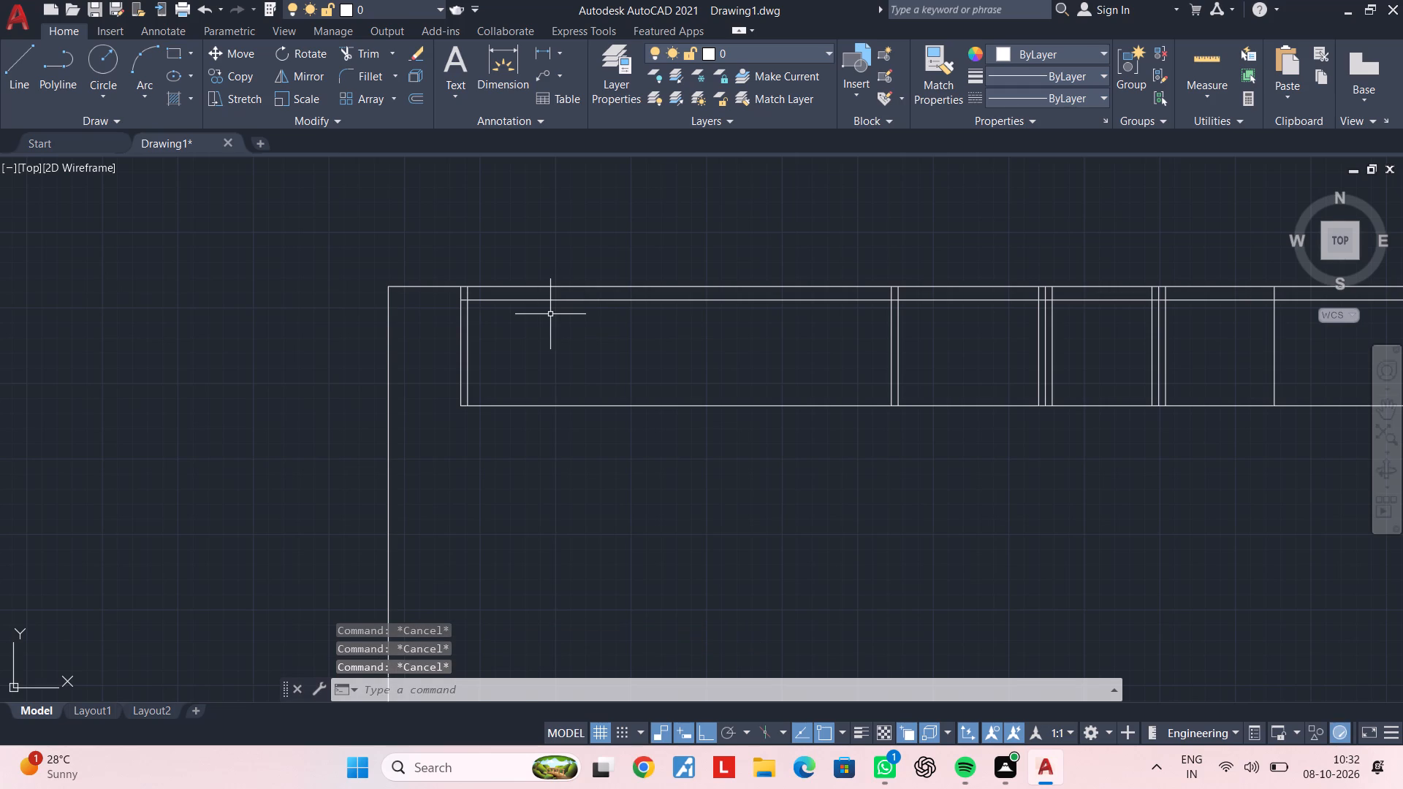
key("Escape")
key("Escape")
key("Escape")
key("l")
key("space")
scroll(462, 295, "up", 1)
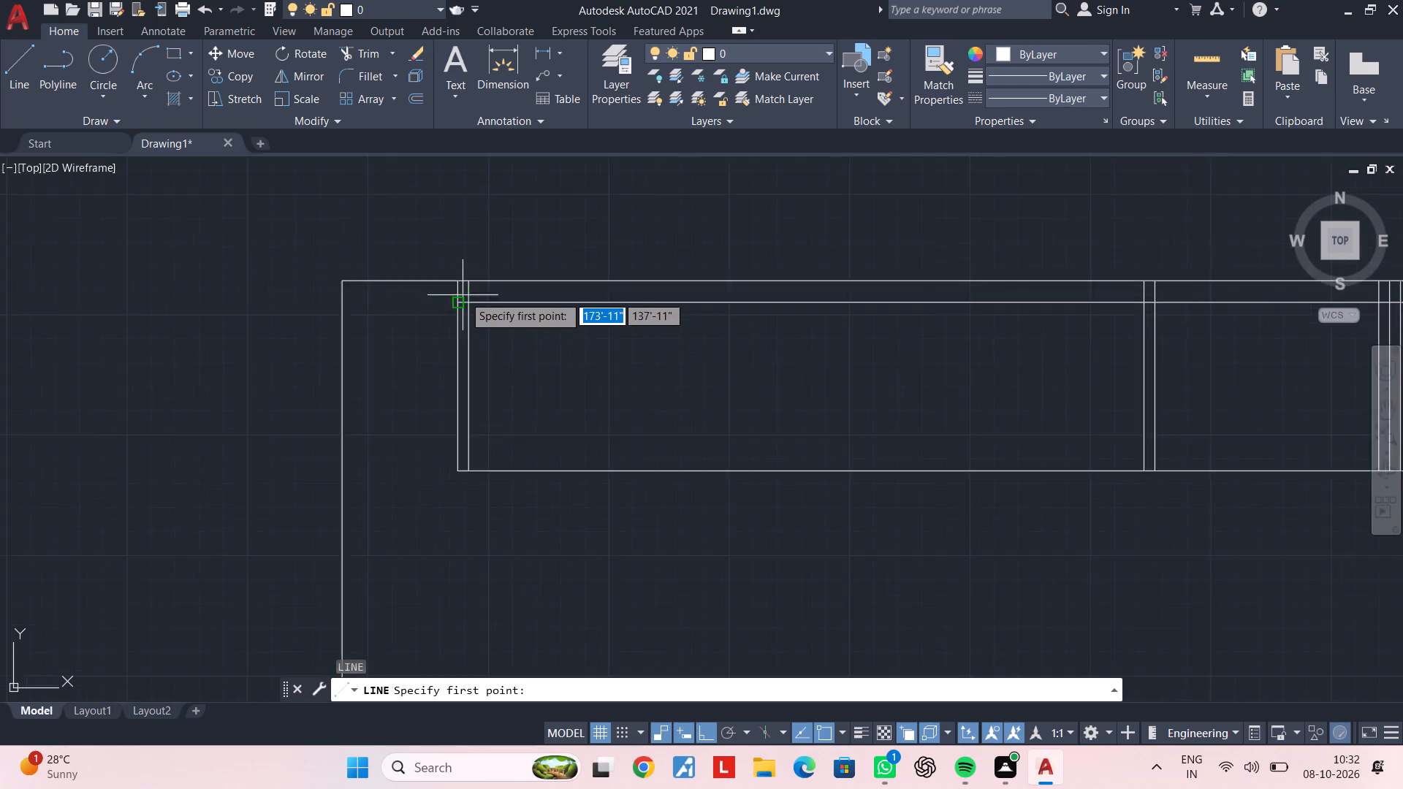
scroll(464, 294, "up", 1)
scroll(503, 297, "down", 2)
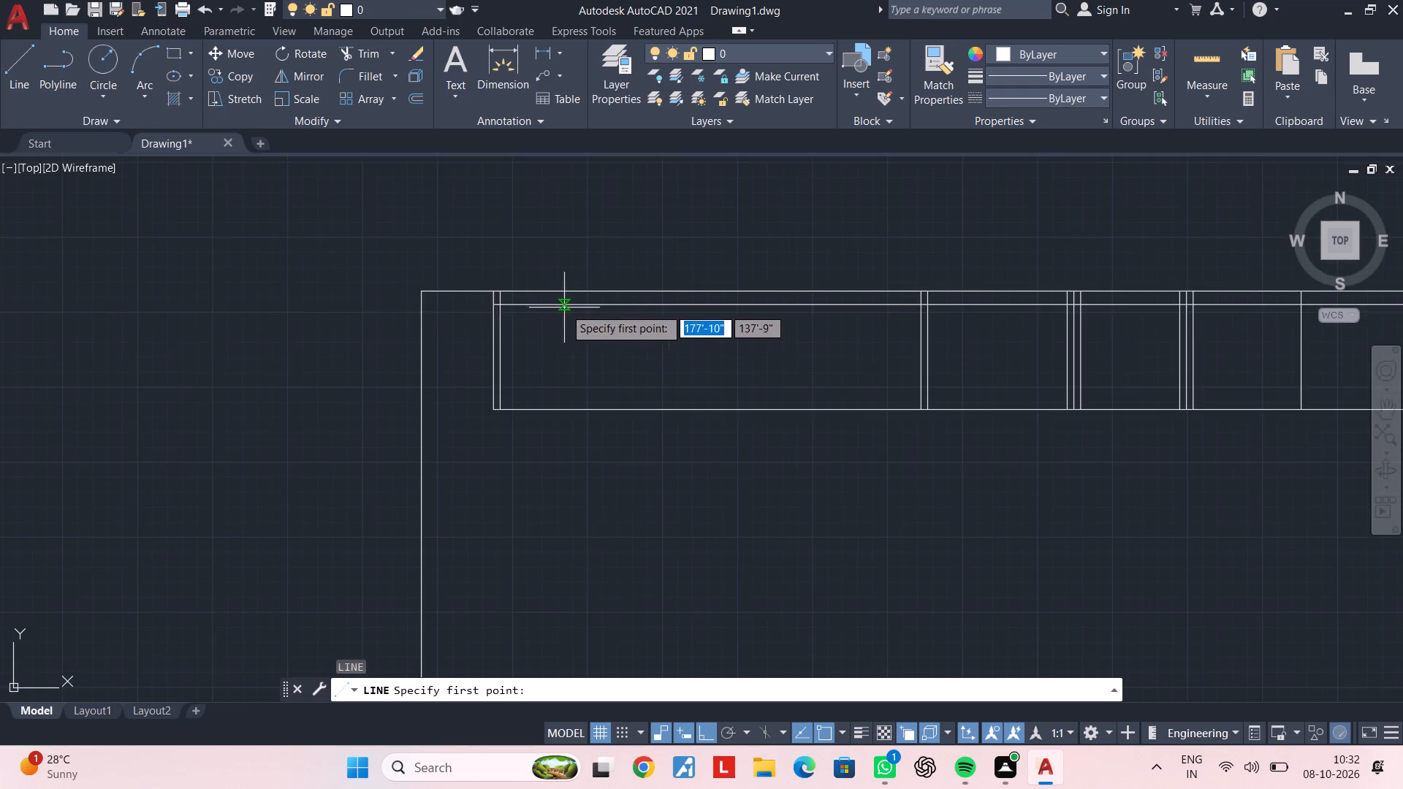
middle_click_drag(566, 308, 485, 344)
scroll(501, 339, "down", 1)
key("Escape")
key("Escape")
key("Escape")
Offset the inner horizontal line of the top wall 4.5" upward, toward the outline's top edge.
type("of 4.5\"")
key("Return")
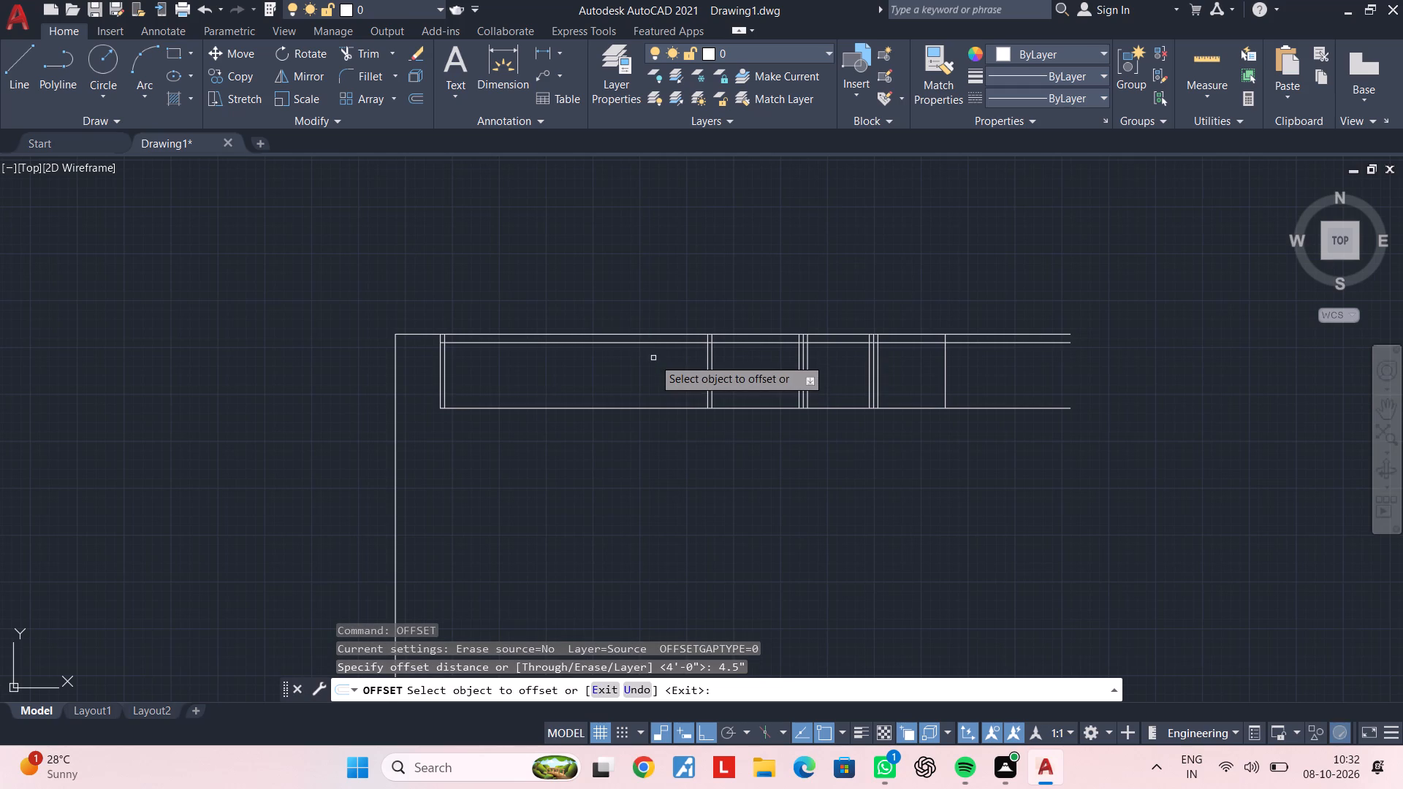
scroll(674, 305, "up", 3)
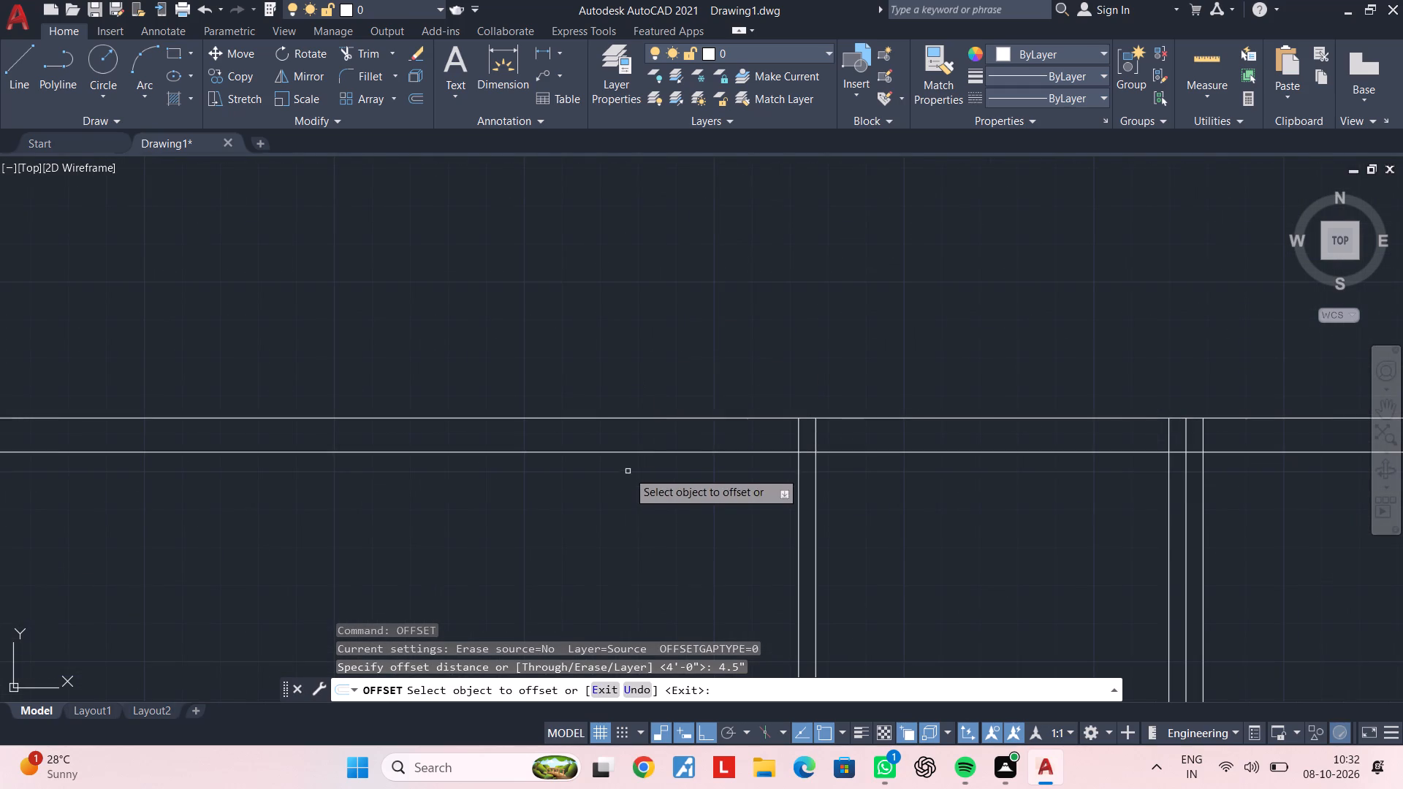
left_click(639, 449)
left_click(642, 453)
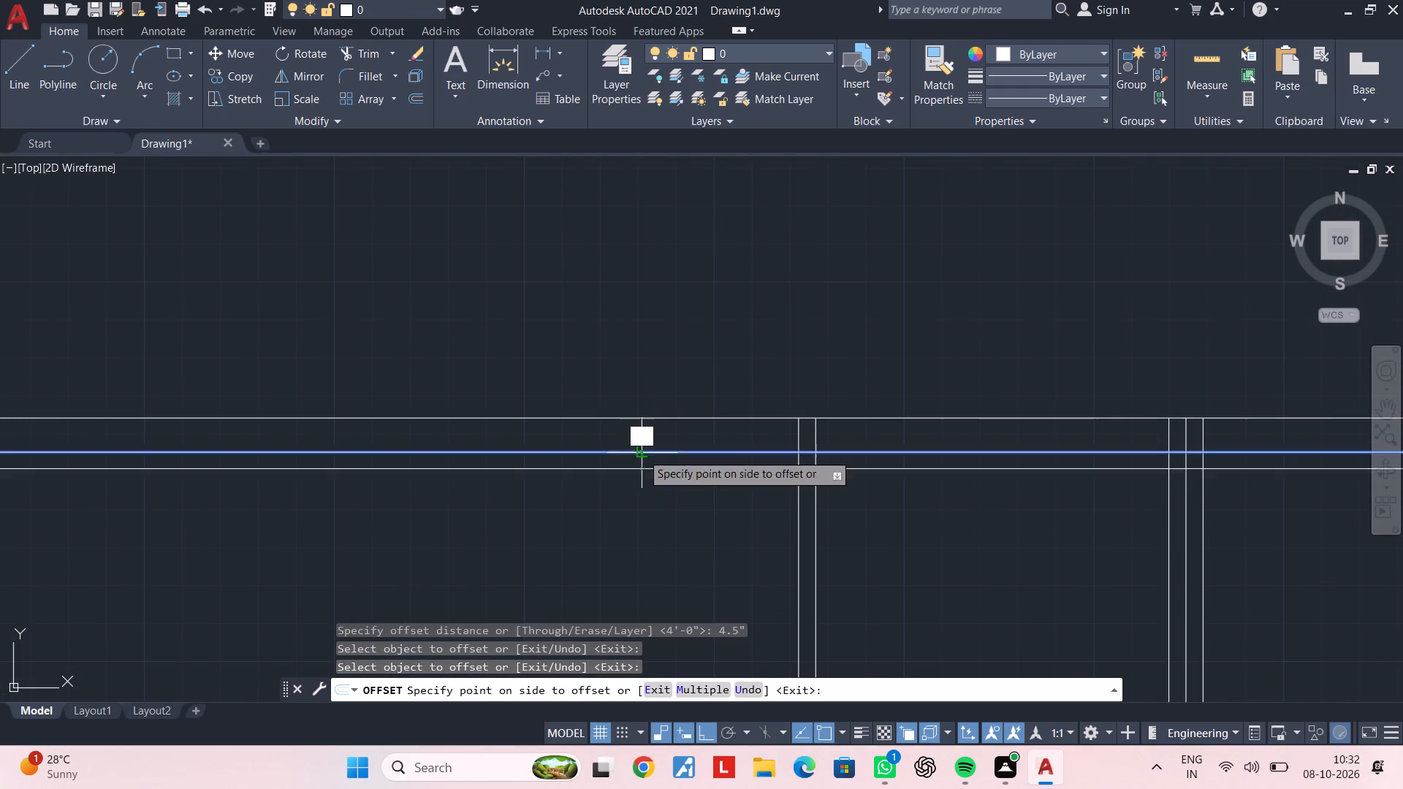
left_click(647, 433)
key("Escape")
scroll(636, 443, "down", 3)
middle_click_drag(640, 445, 727, 420)
key("Escape")
key("Escape")
key("Escape")
key("Escape")
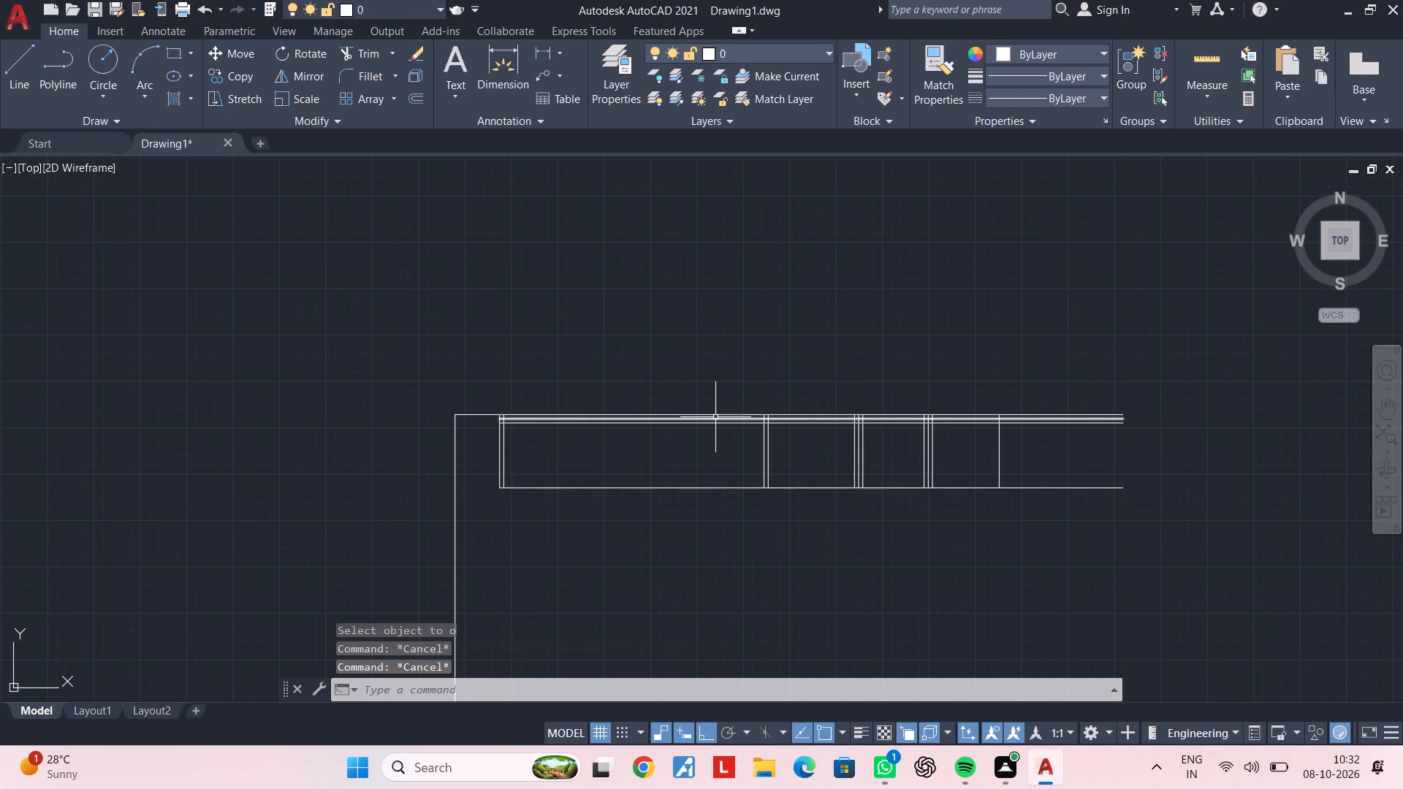
key("Escape")
key("Escape")
key("Escape")
Load the ACAD_ISO02W100 (ISO dash) linetype into the drawing.
middle_click_drag(699, 422, 658, 443)
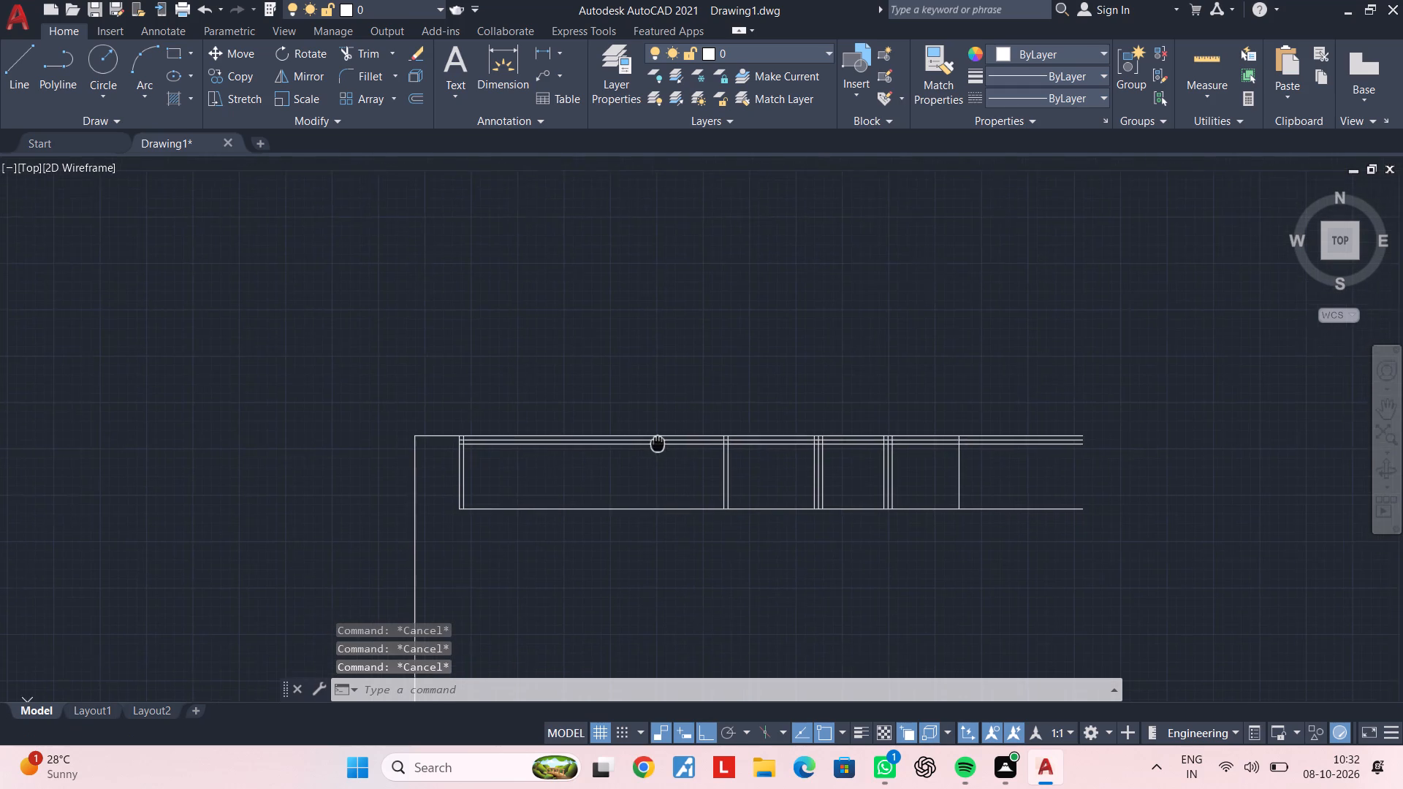
scroll(658, 443, "up", 2)
left_click(669, 435)
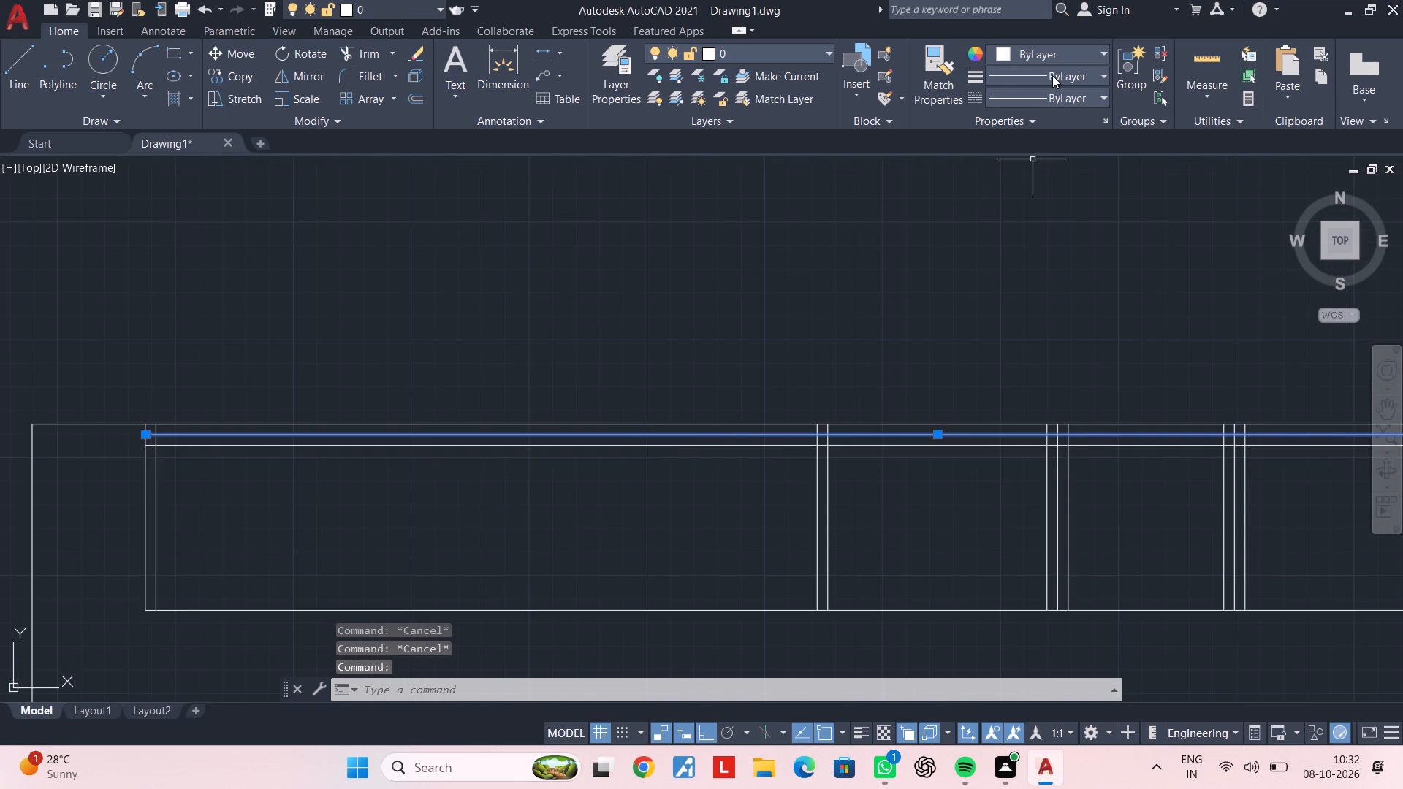
left_click(1052, 75)
left_click(1103, 179)
left_click(1138, 197)
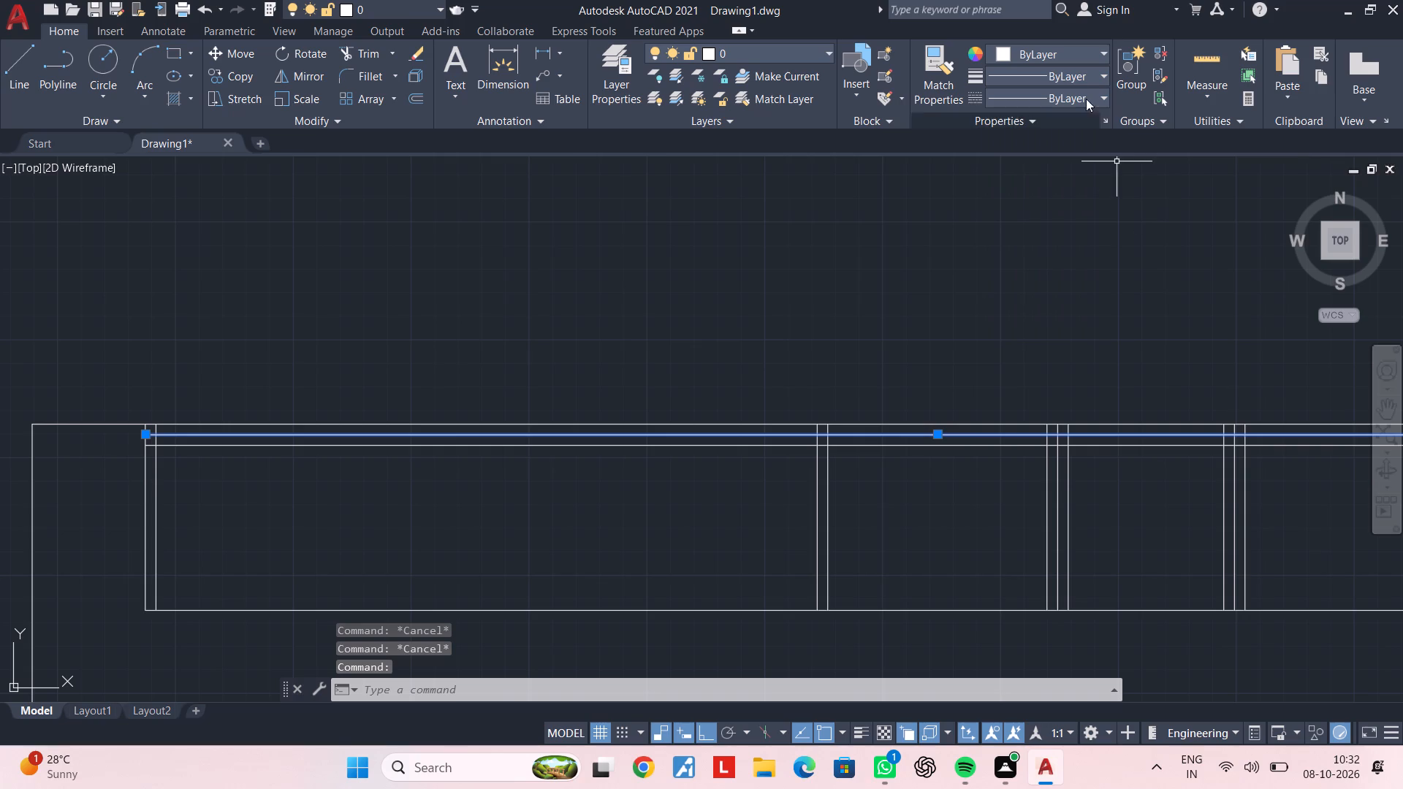
left_click(1084, 90)
left_click(1015, 199)
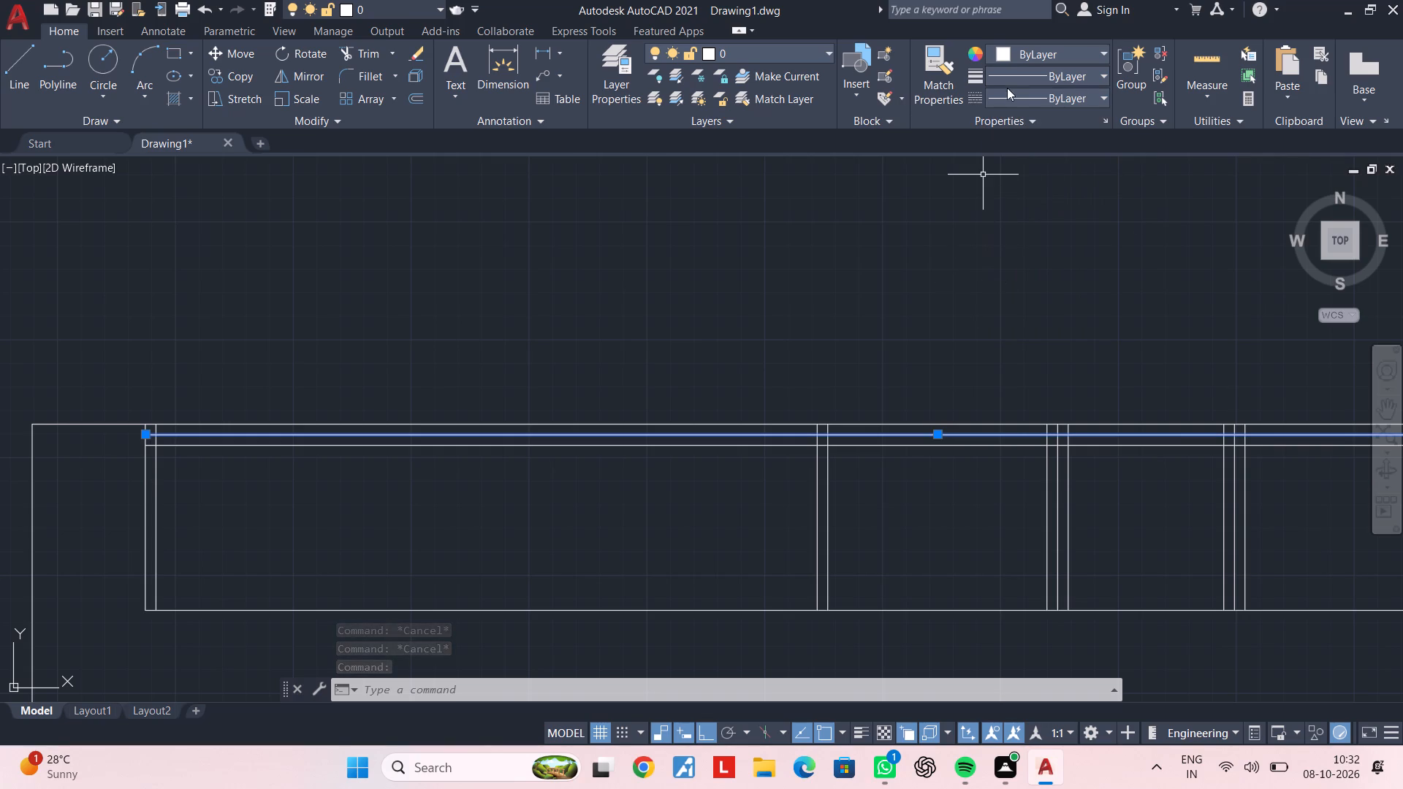
left_click(1044, 91)
left_click(1019, 186)
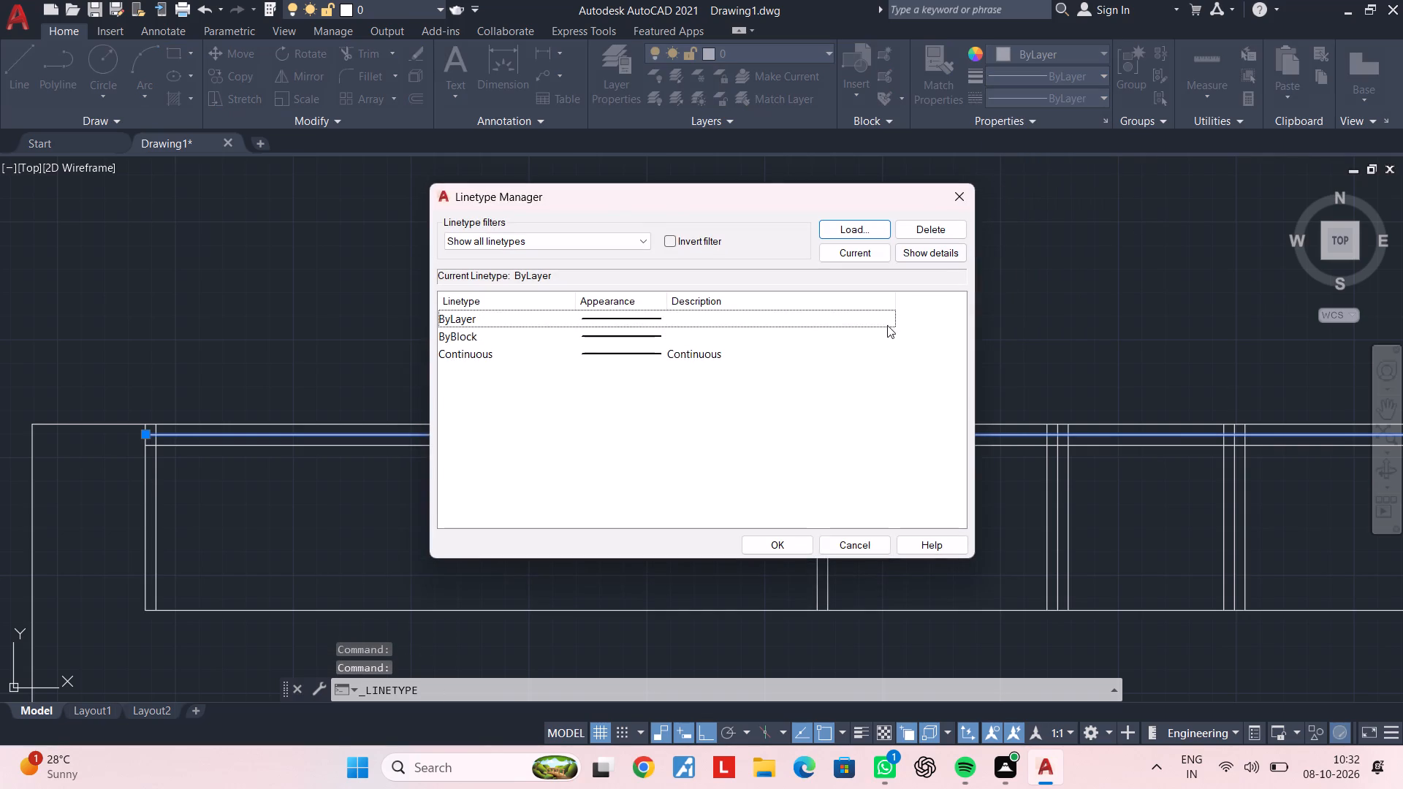
left_click(868, 230)
left_click(735, 350)
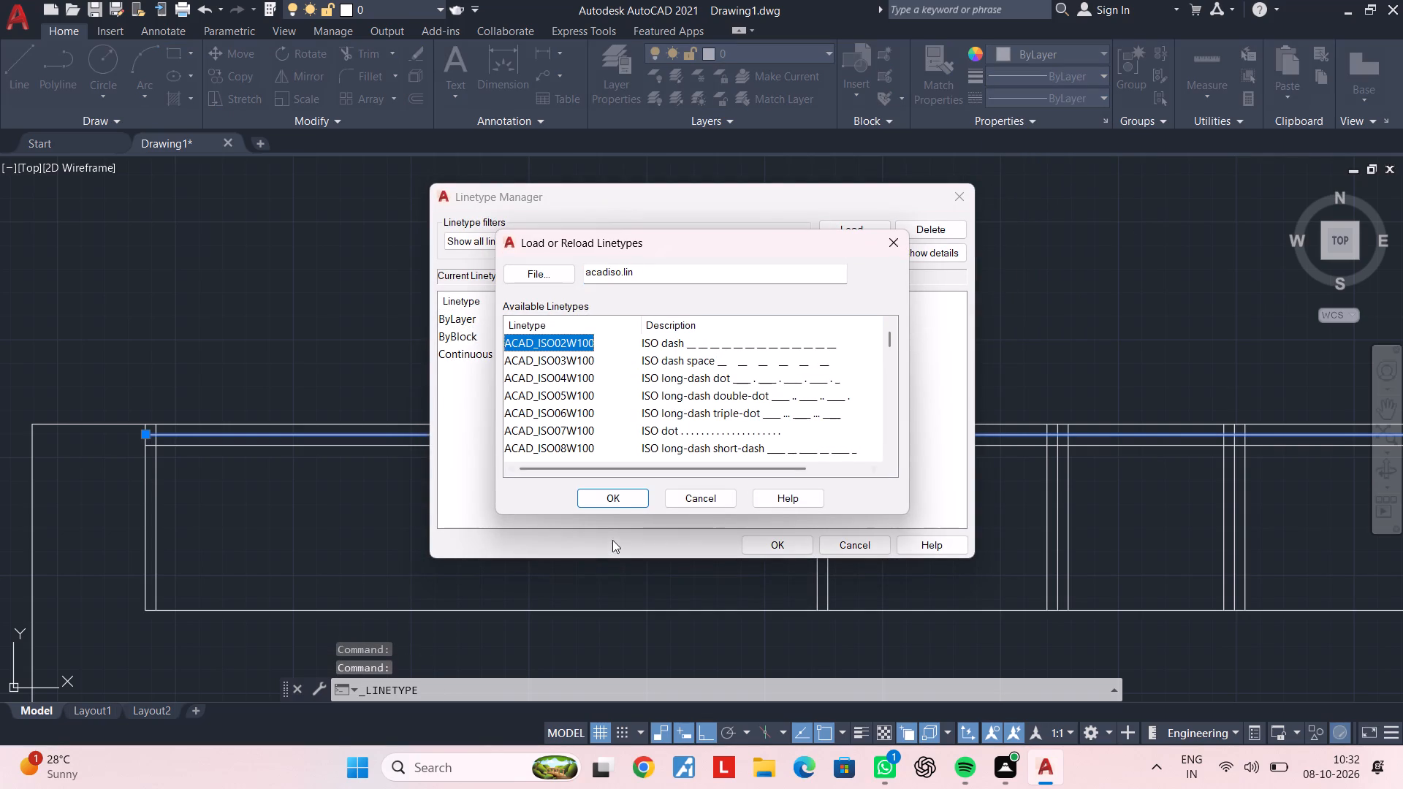
left_click(614, 502)
left_click(786, 539)
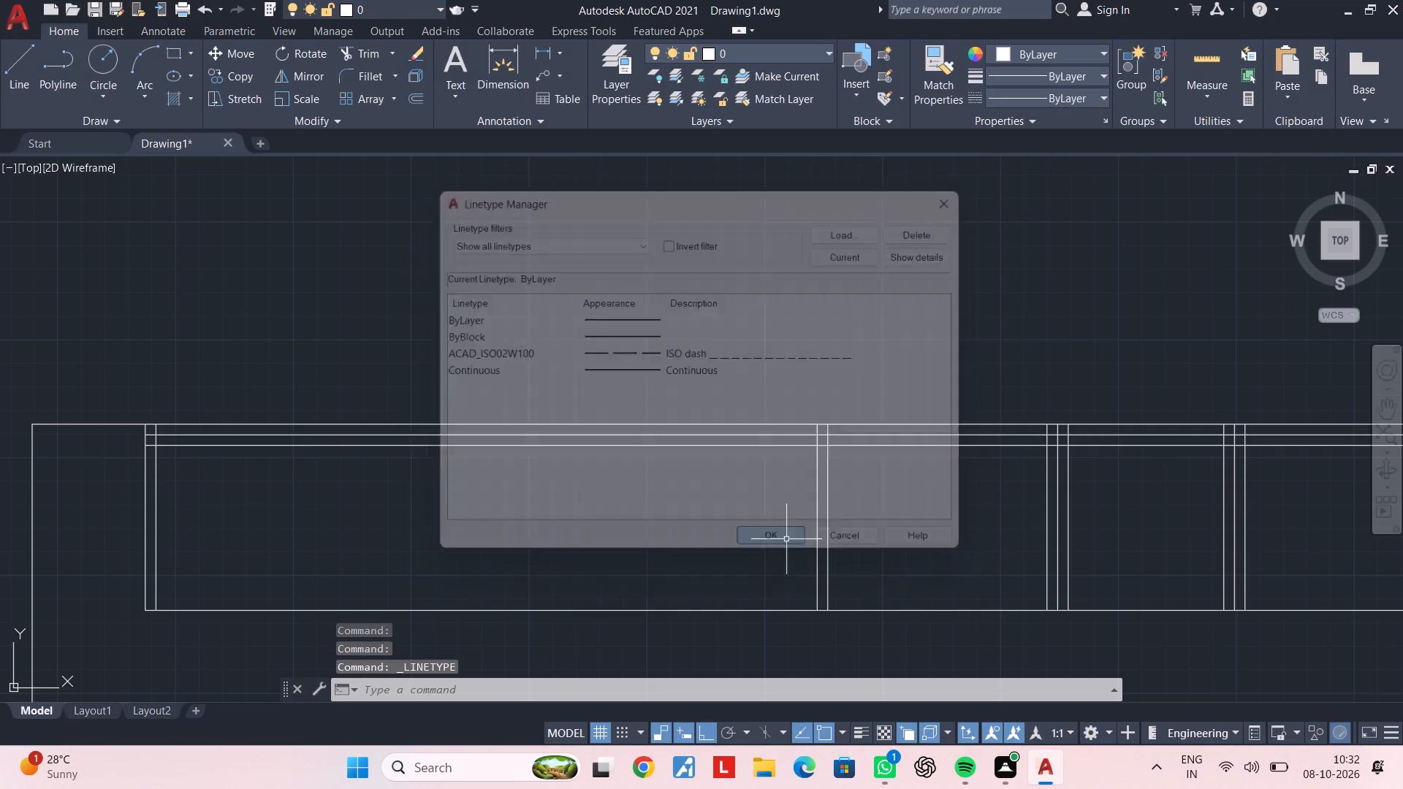
Assign the ACAD_ISO02W100 linetype to the middle horizontal line of the top wall.
left_click(840, 434)
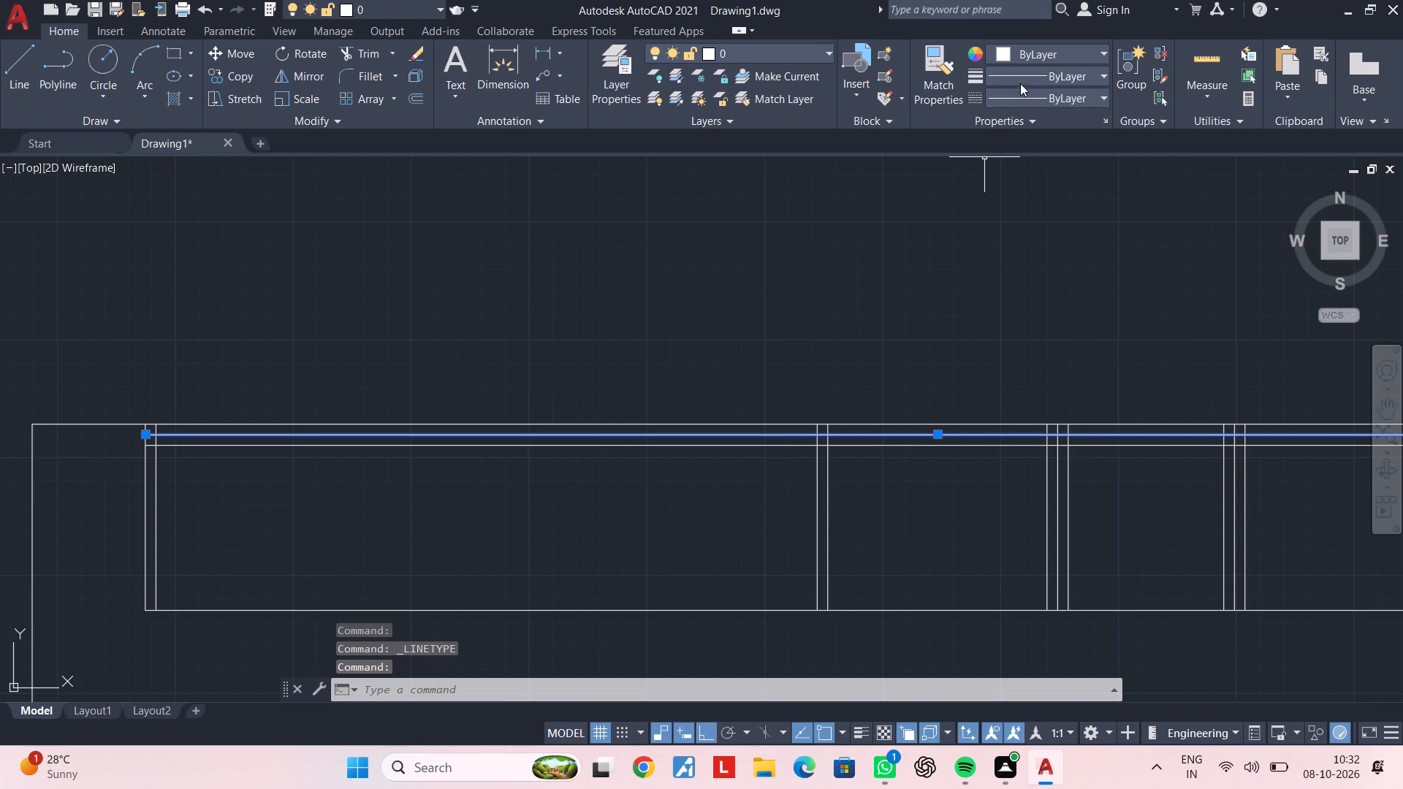
left_click(1027, 92)
left_click(1019, 169)
key("Escape")
Offset the dashed middle line of the top wall 4' downward.
middle_click_drag(566, 497, 654, 447)
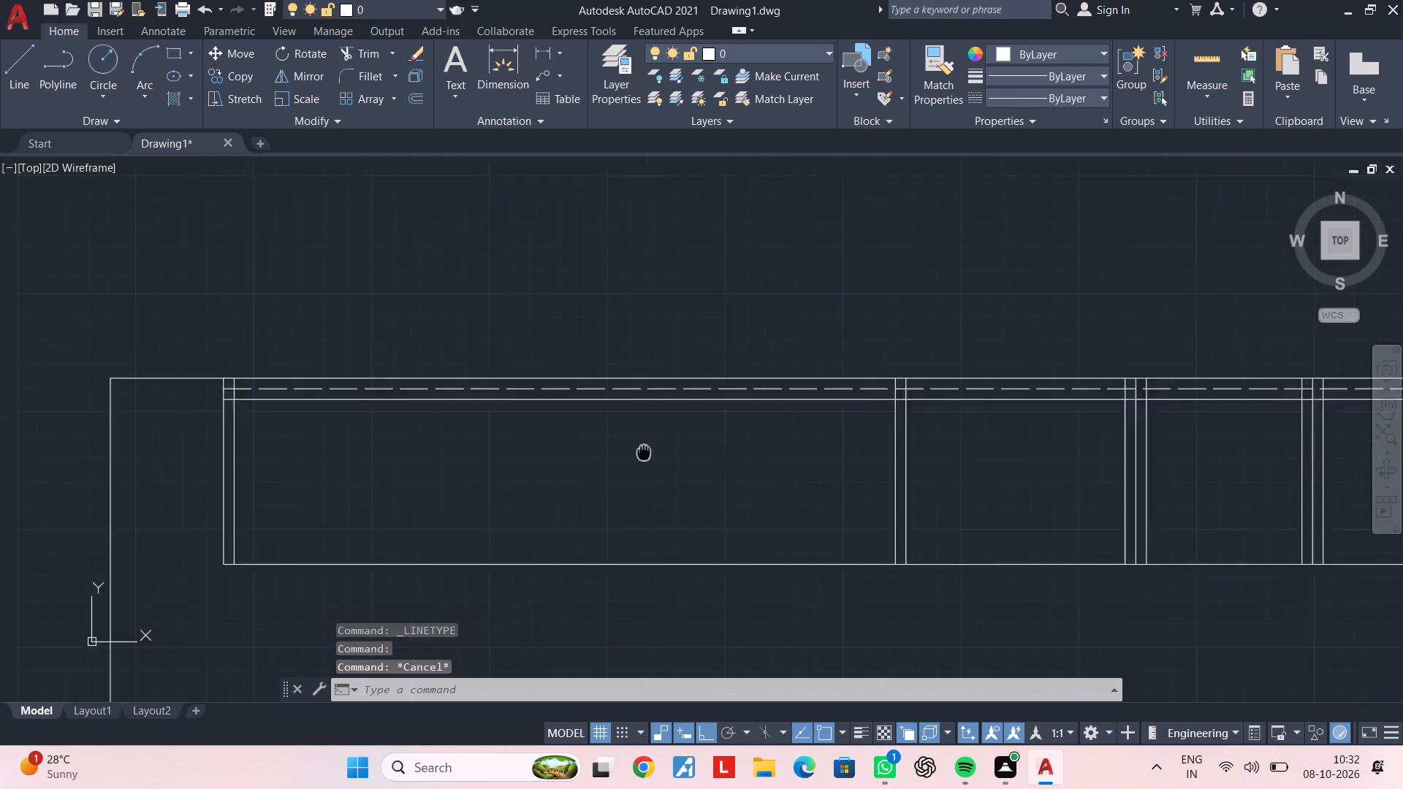
middle_click_drag(654, 447, 677, 435)
key("Escape")
middle_click_drag(550, 449, 600, 432)
key("Escape")
key("Escape")
key("Escape")
type("of")
key("space")
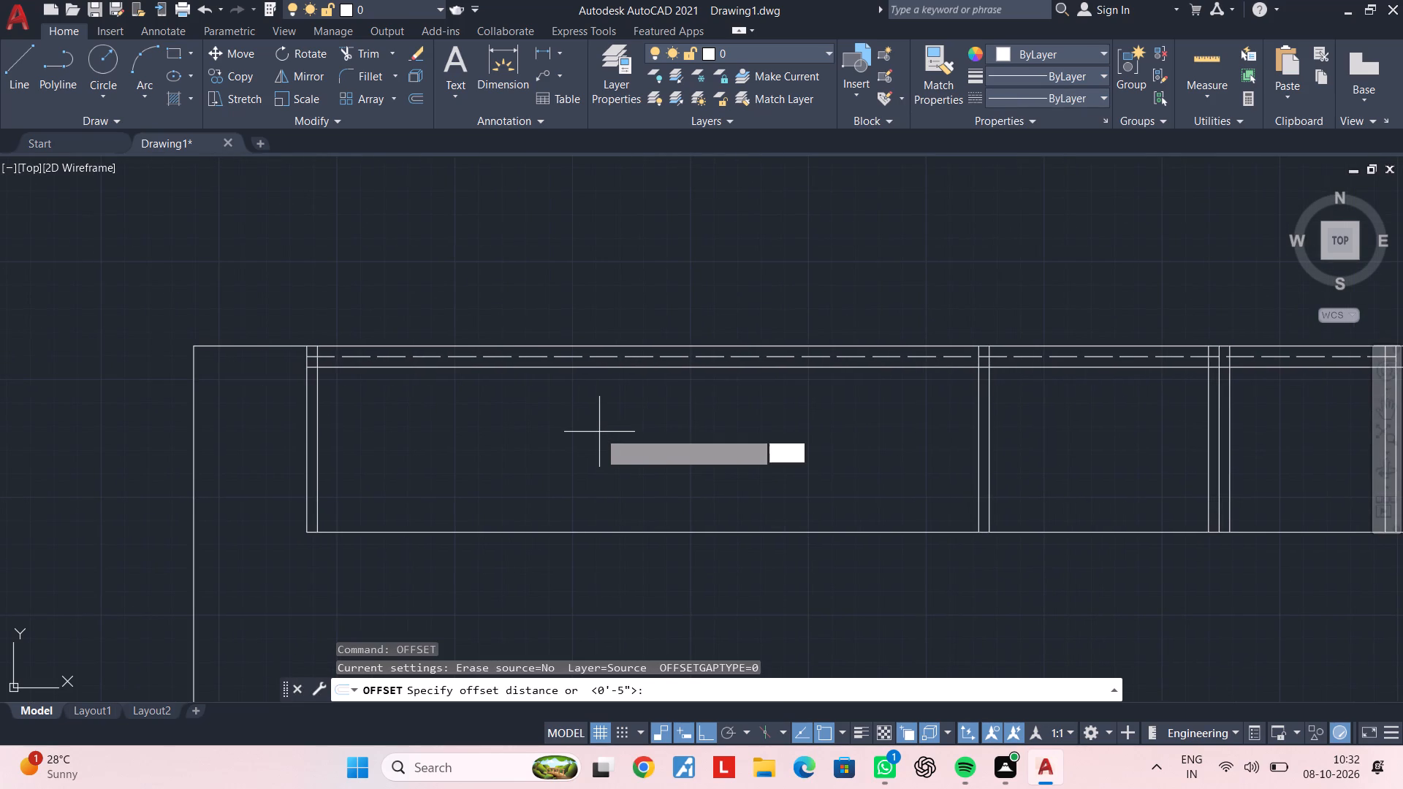
type("4'")
key("Return")
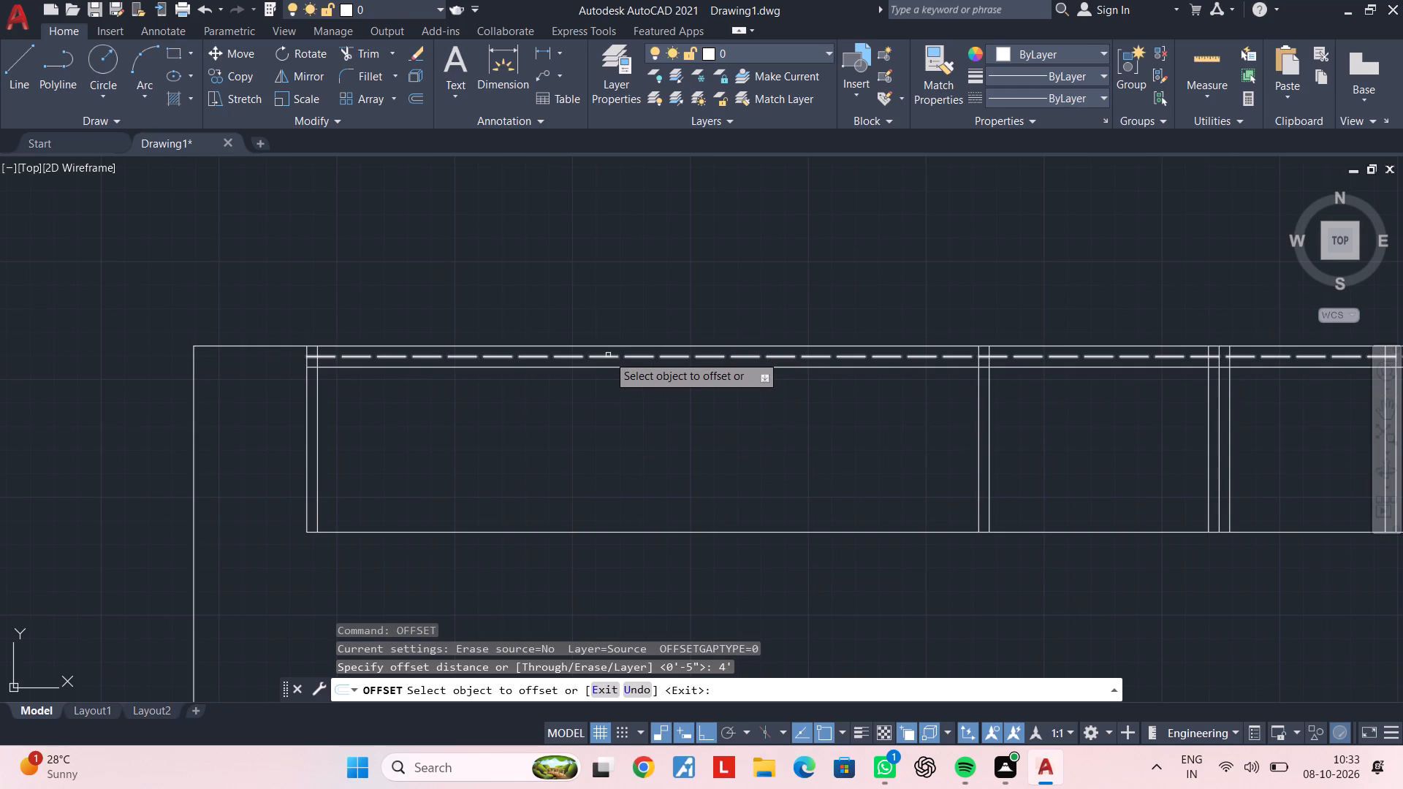
left_click(608, 355)
left_click(619, 432)
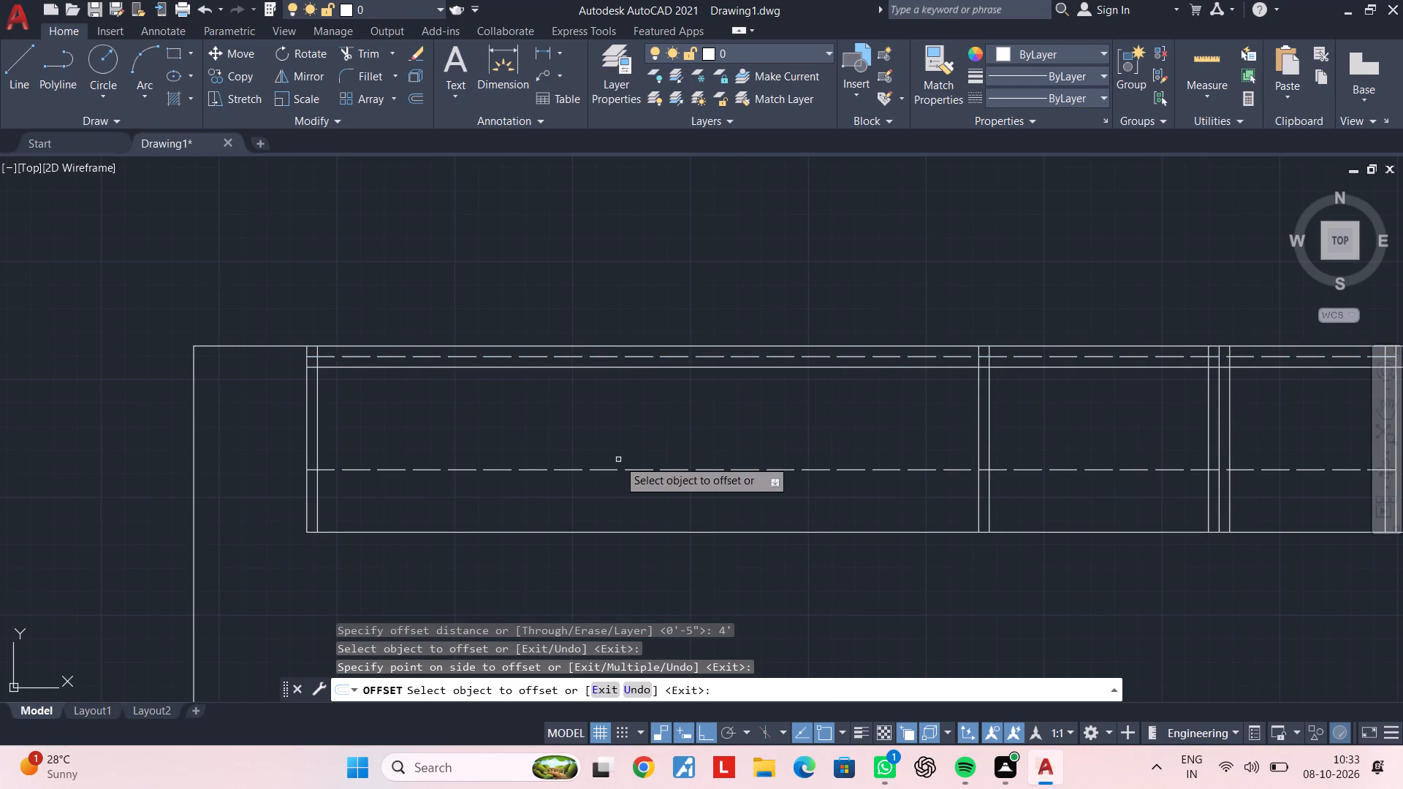
middle_click_drag(618, 460, 621, 427)
key("Escape")
key("Escape")
key("Escape")
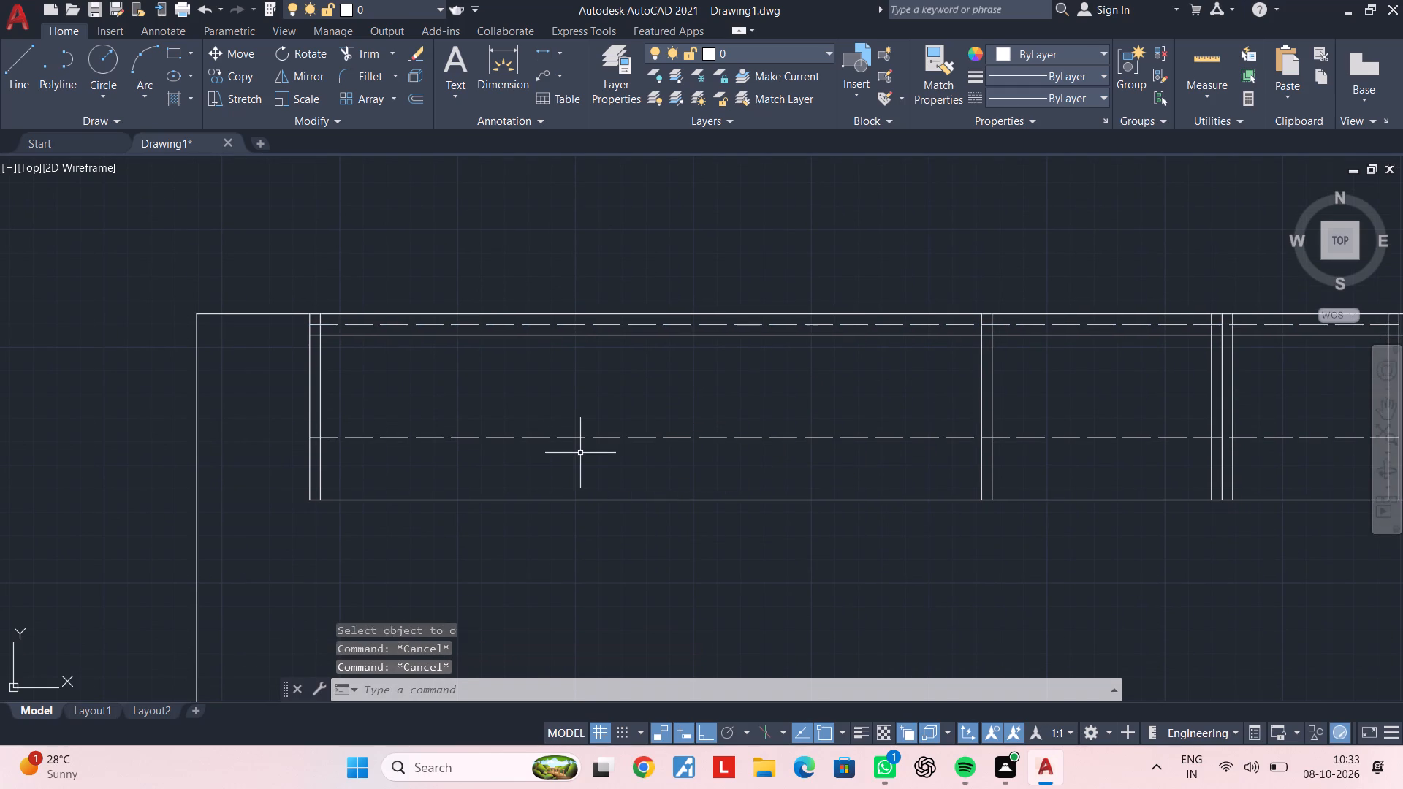
key("Escape")
Extend the left end of the lower dashed line to the outline's left edge.
type("ex")
key("space")
left_click(515, 426)
left_click(507, 449)
key("Escape")
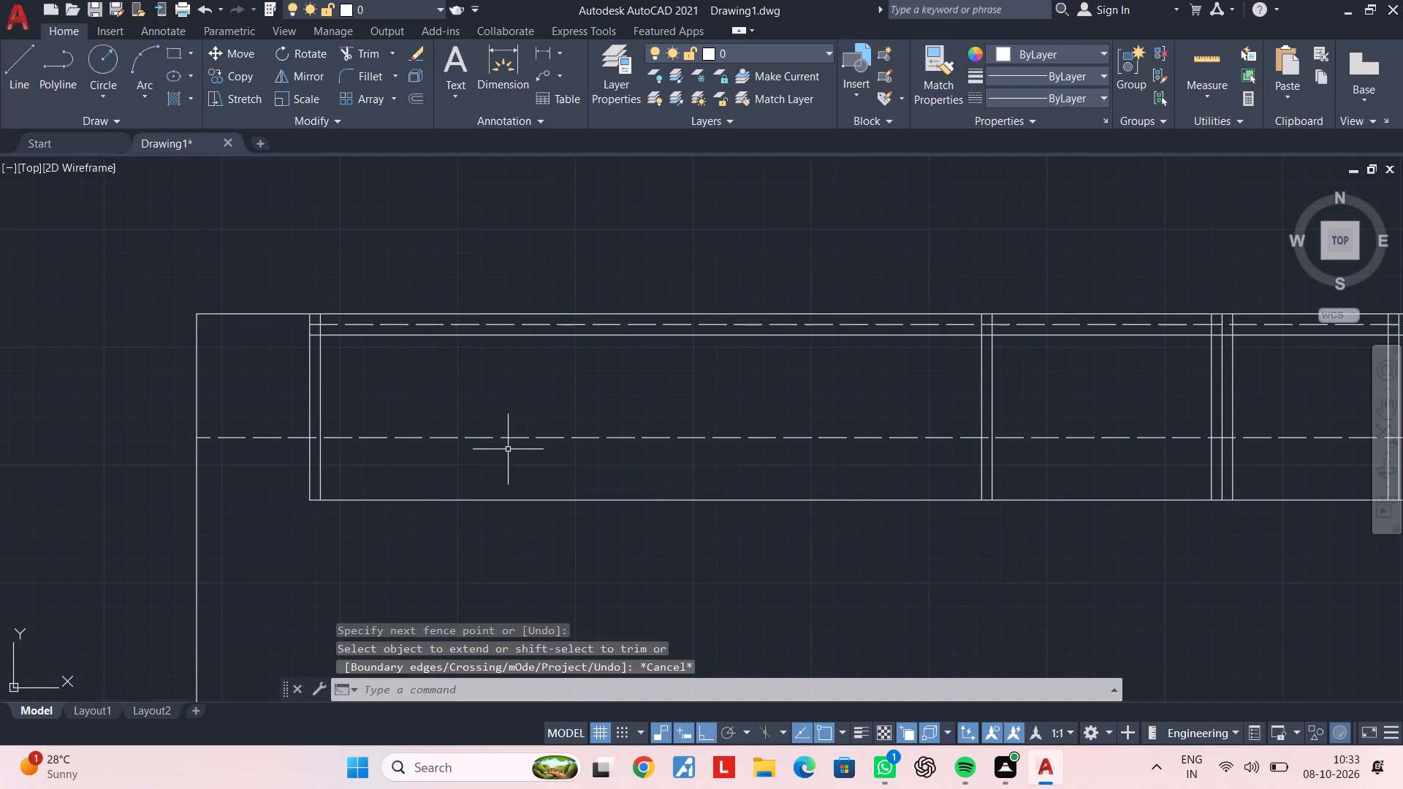
Offset the extended dashed line 4'10.5" downward.
middle_click_drag(515, 449, 447, 427)
key("Escape")
key("Escape")
key("Escape")
type("of")
key("space")
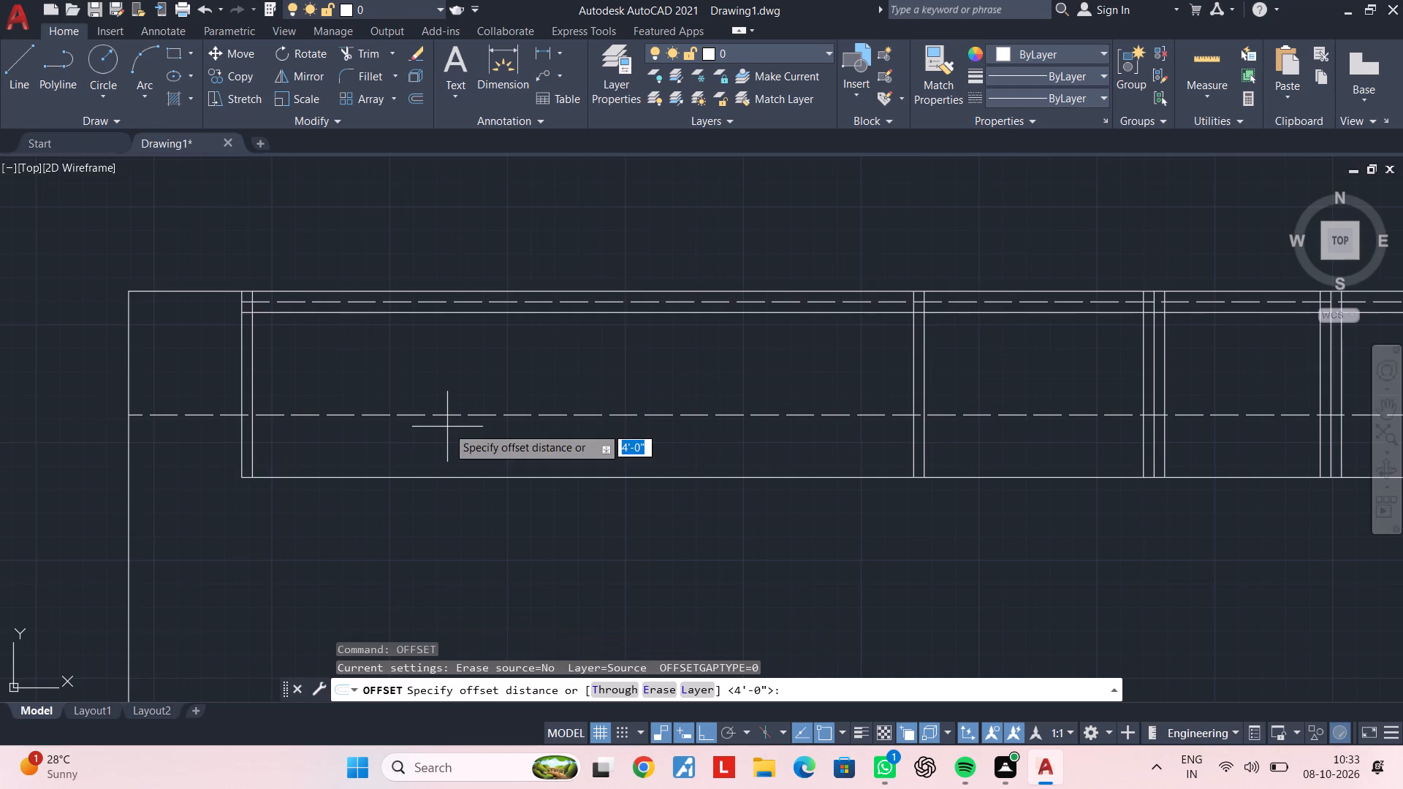
type("4'10")
type(".5\"")
key("Return")
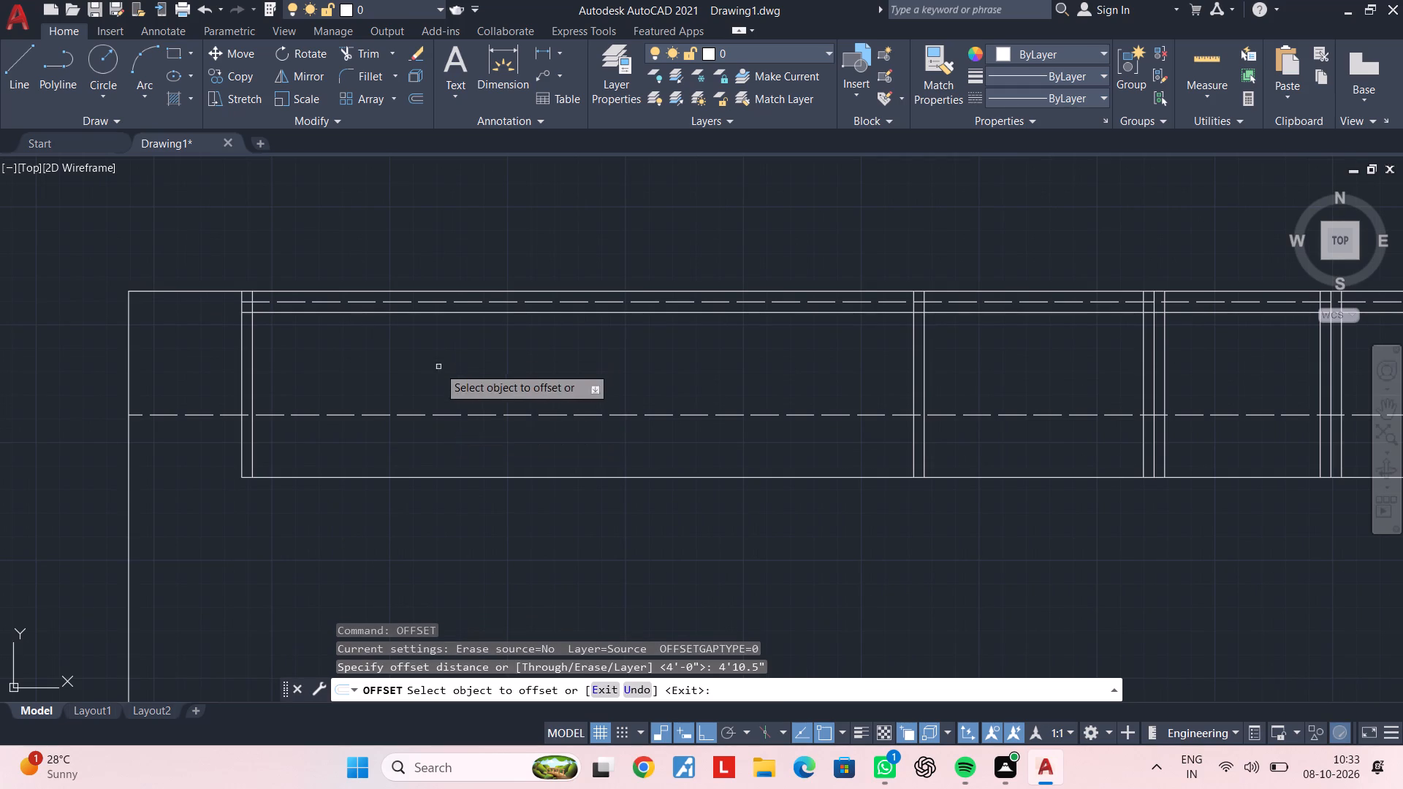
left_click(467, 415)
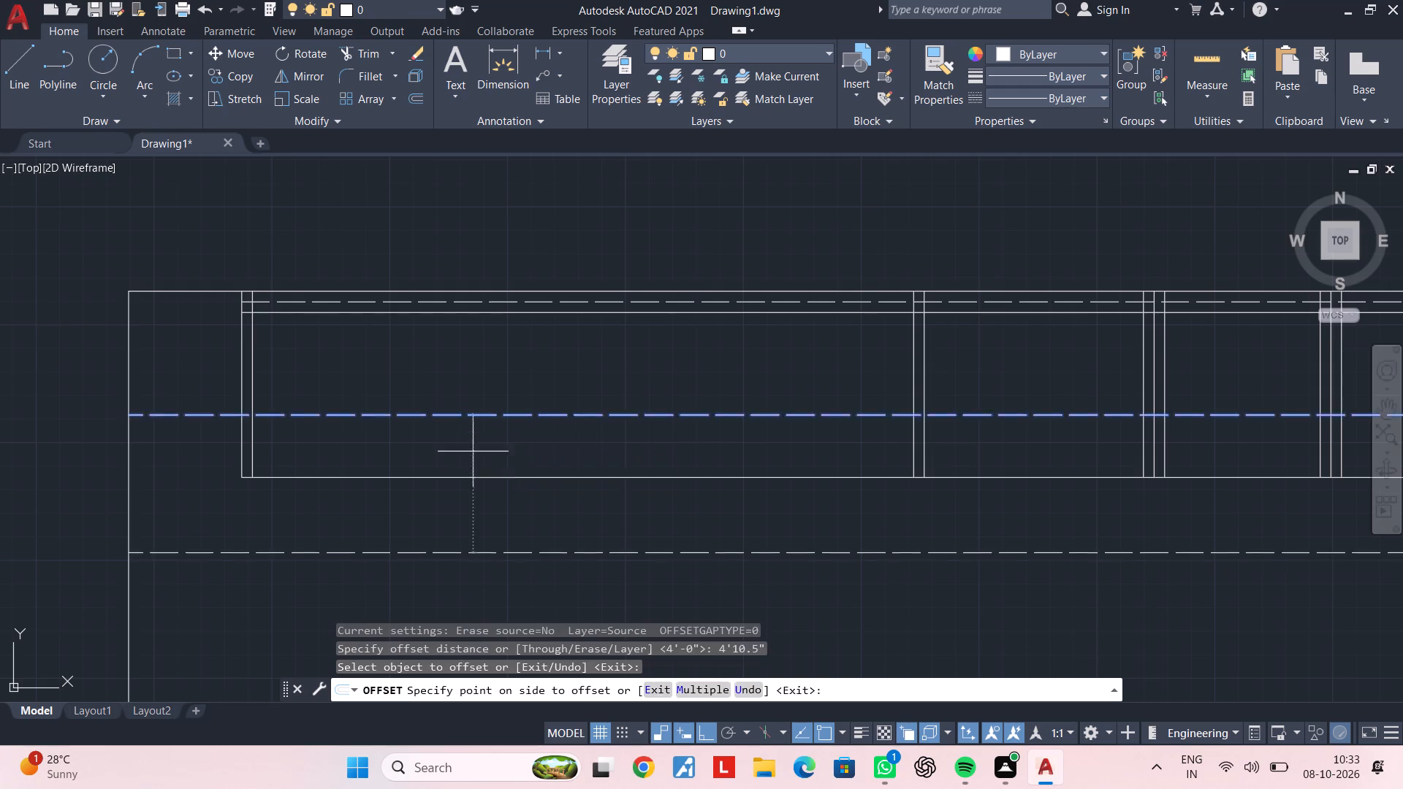
left_click(473, 451)
scroll(473, 451, "down", 2)
middle_click_drag(473, 451, 473, 421)
scroll(468, 457, "up", 2)
middle_click_drag(504, 460, 544, 449)
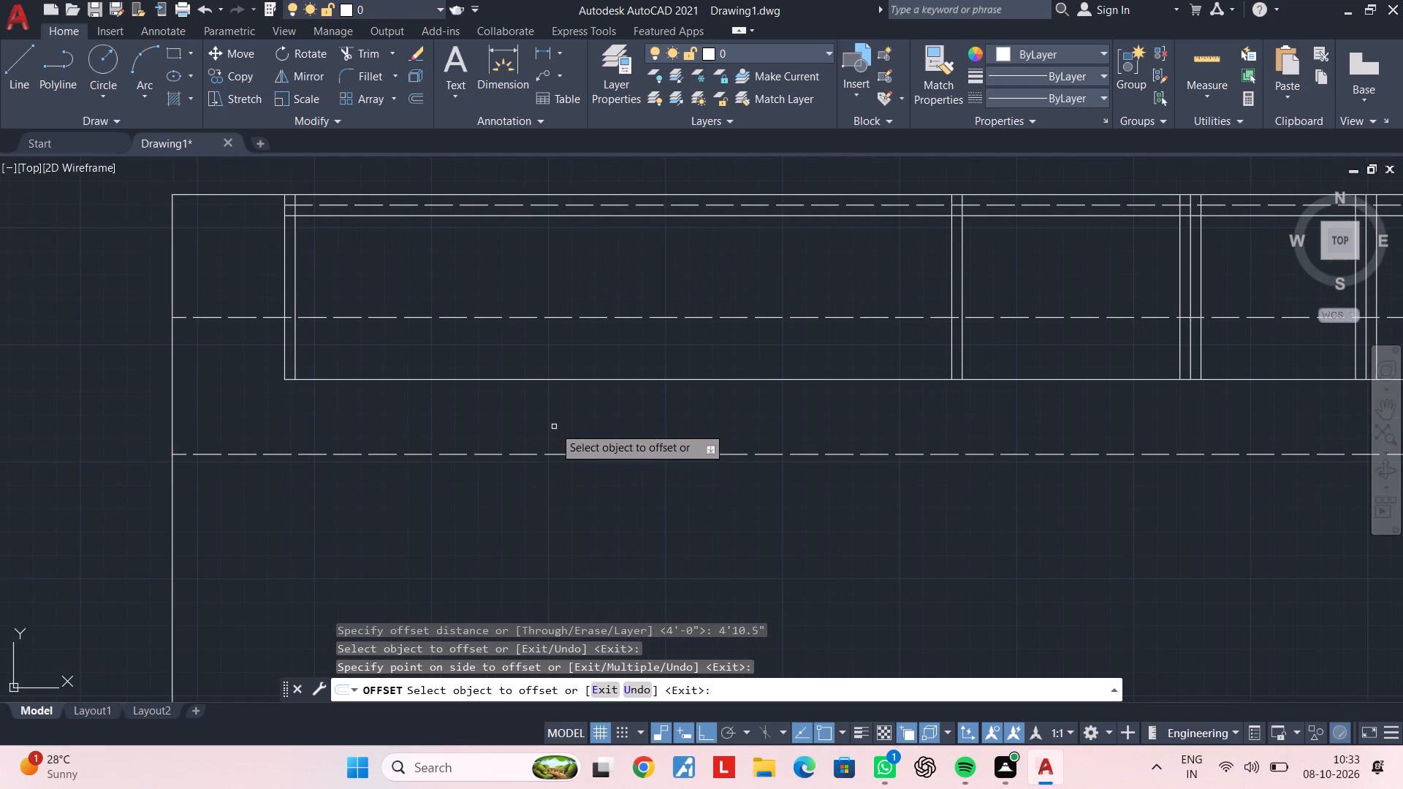
key("space")
Offset the lowest dashed line 3'9" downward.
key("space")
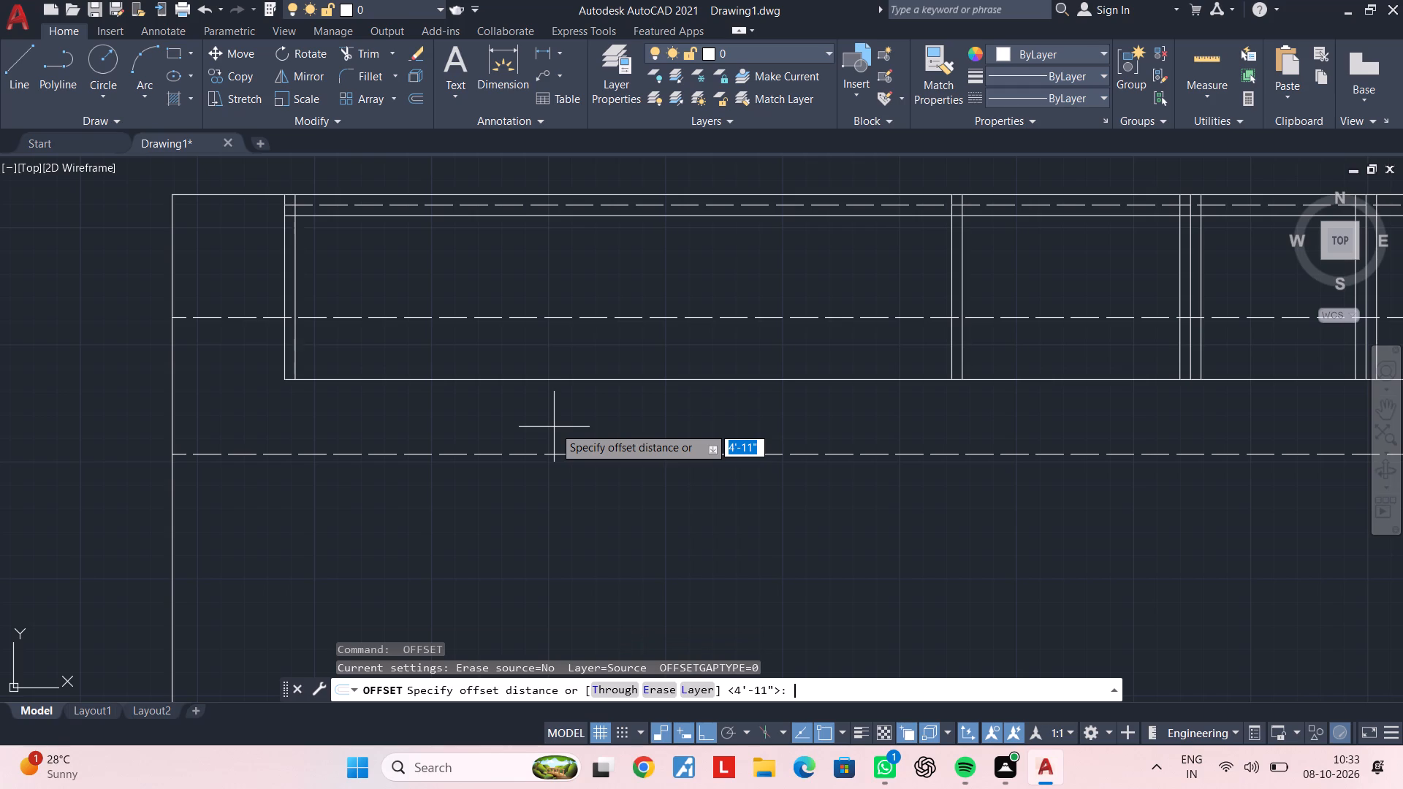
type("3'9\"")
key("Return")
left_click(583, 454)
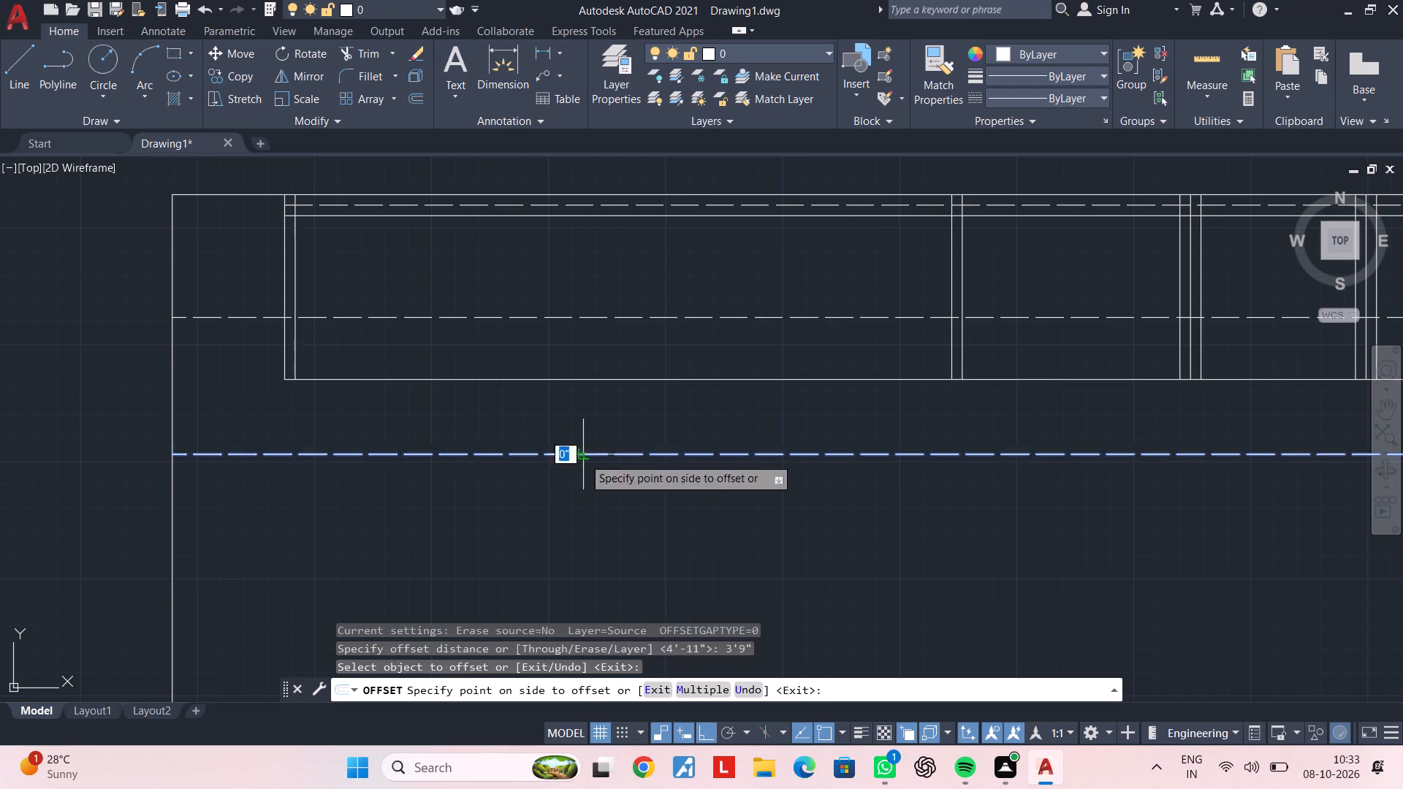
left_click(594, 533)
scroll(598, 531, "down", 1)
middle_click_drag(602, 519, 615, 411)
key("space")
Offset the lowest dashed line 2'1.5" downward.
key("space")
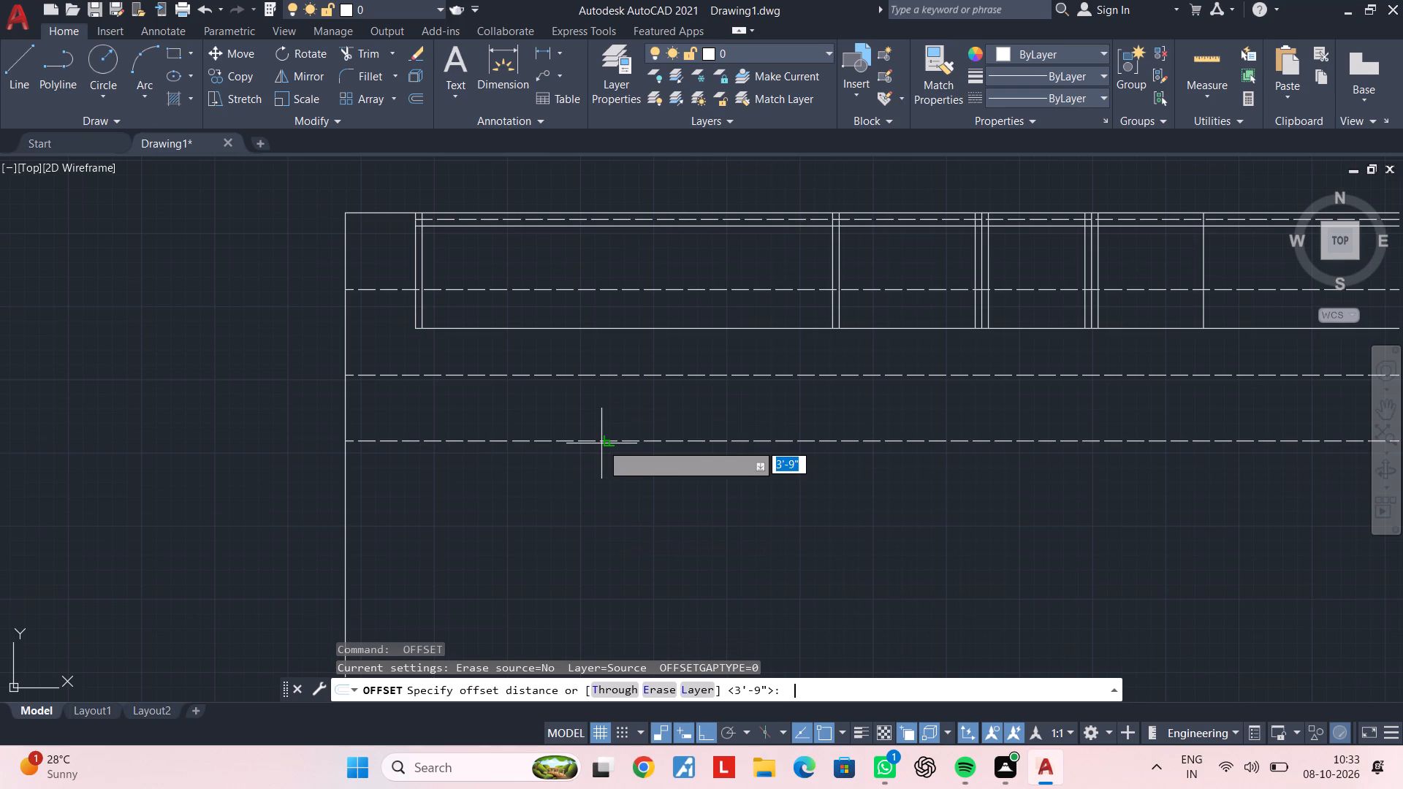
type("2'1.5\"")
key("Return")
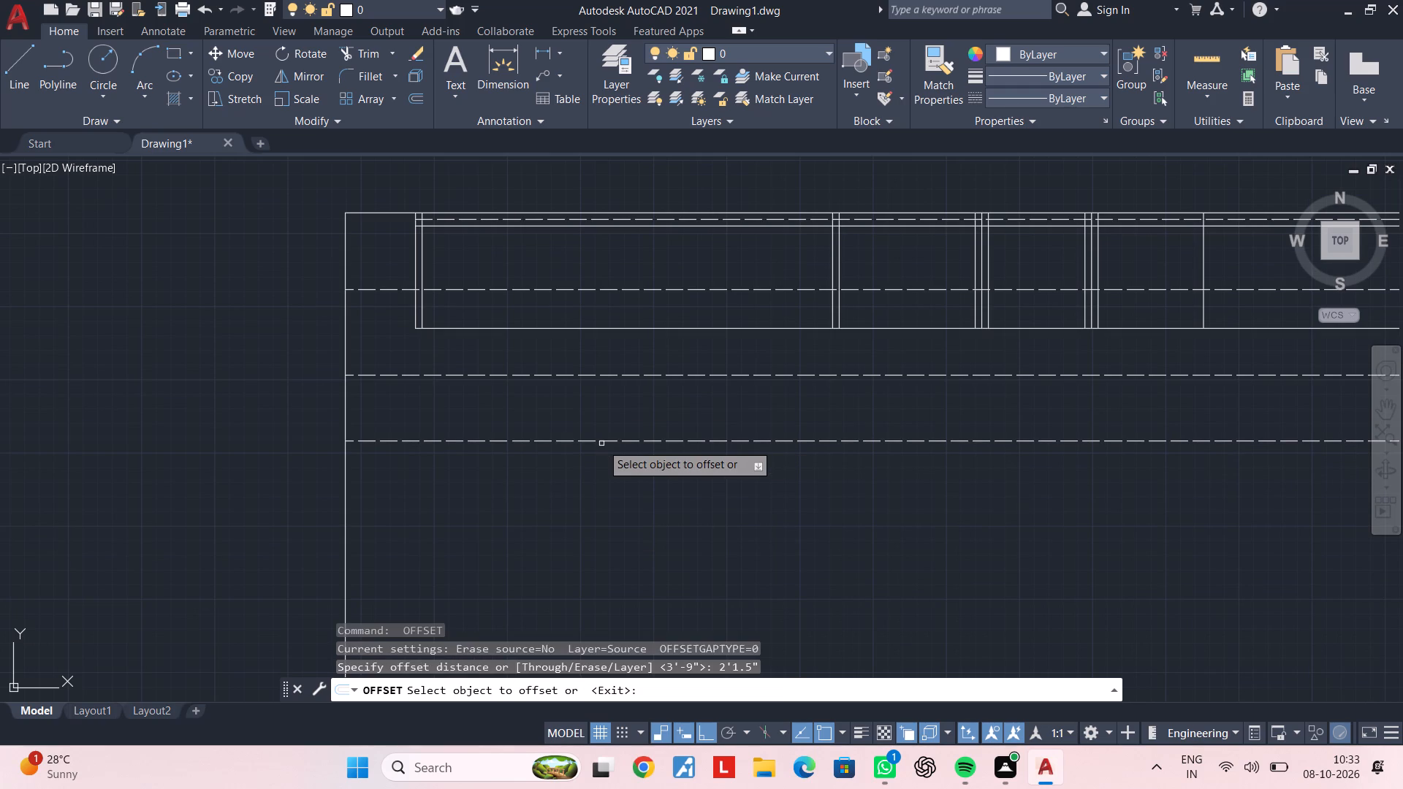
left_click(622, 439)
left_click(628, 534)
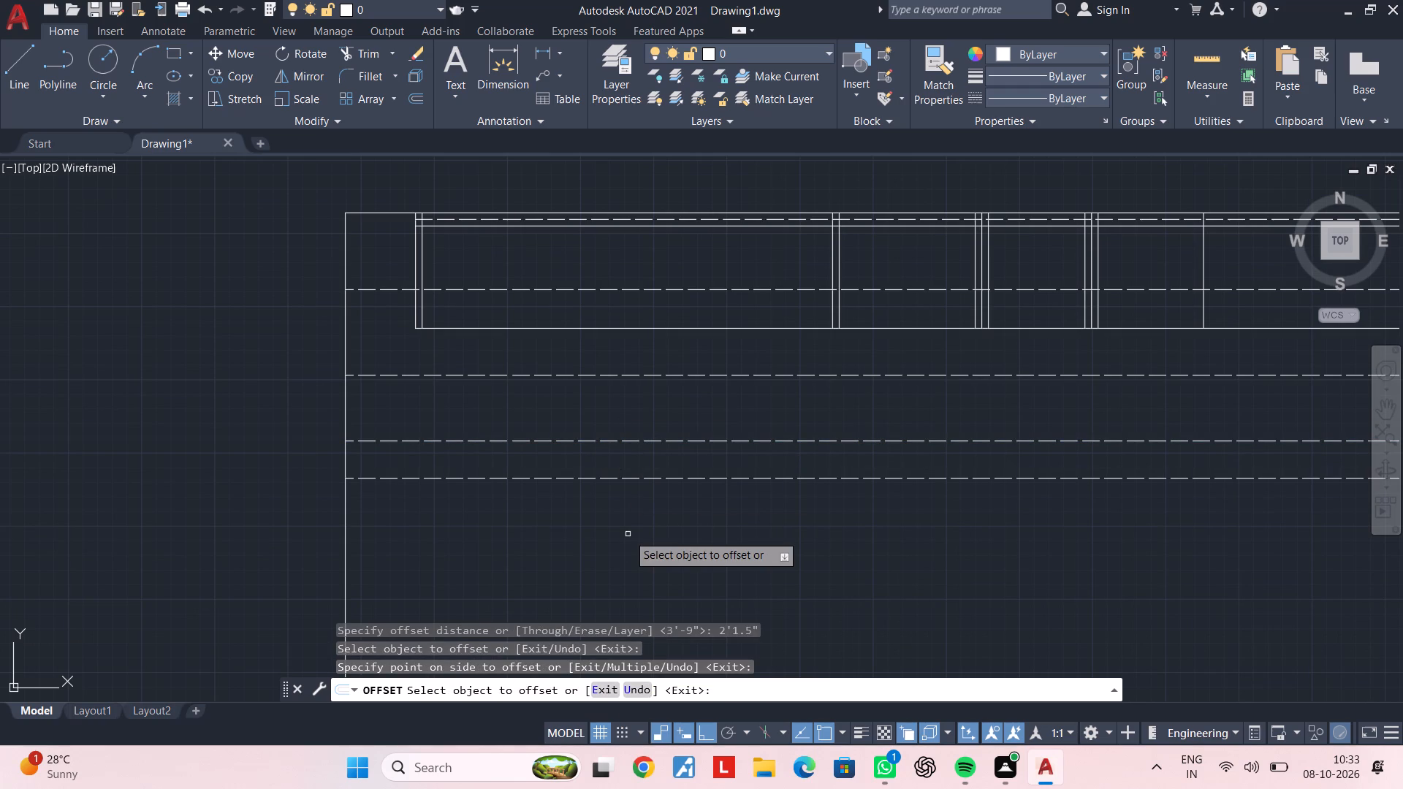
middle_click_drag(655, 526, 637, 449)
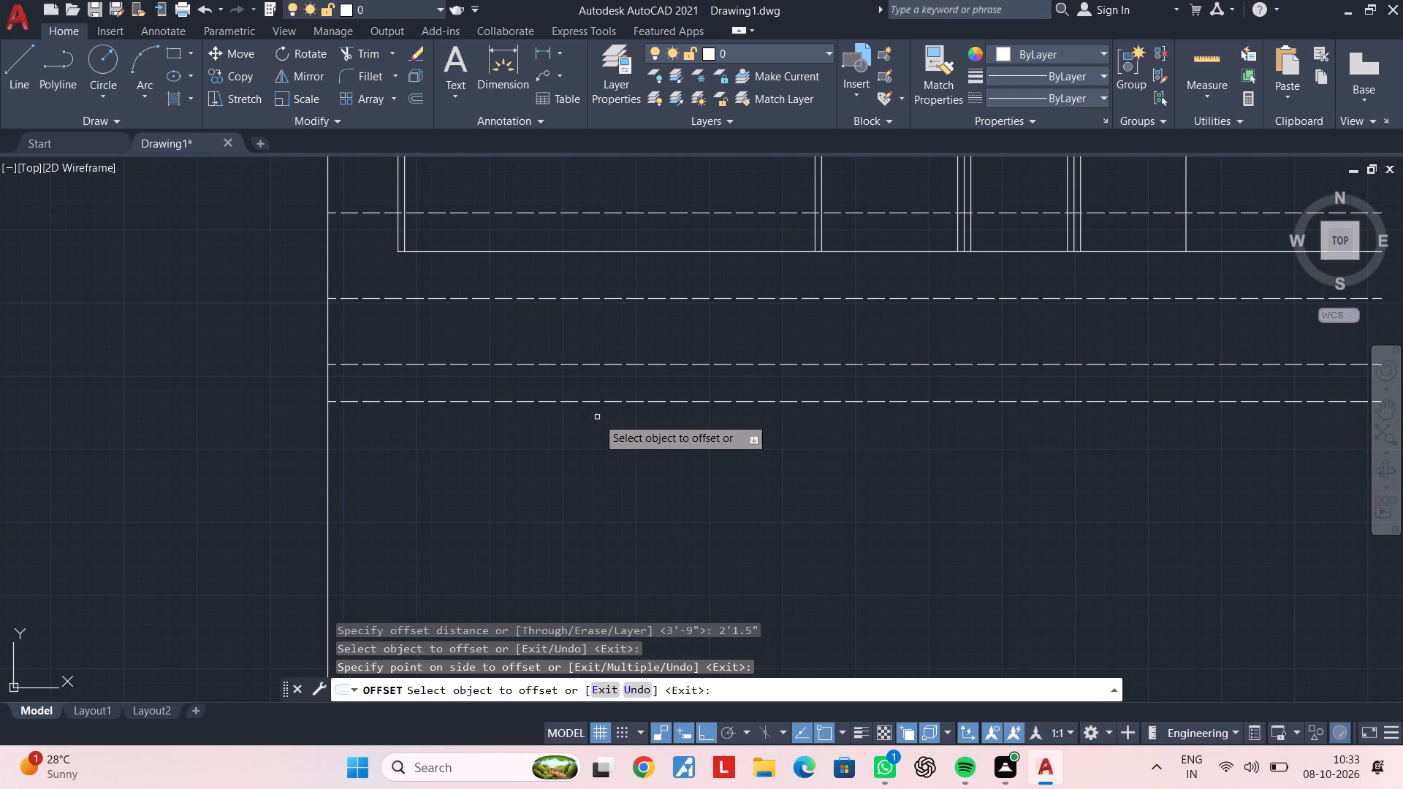
key("space")
Offset the new lowest dashed line 11'4.5" downward.
key("space")
type("11'")
type("4.5\"")
key("Return")
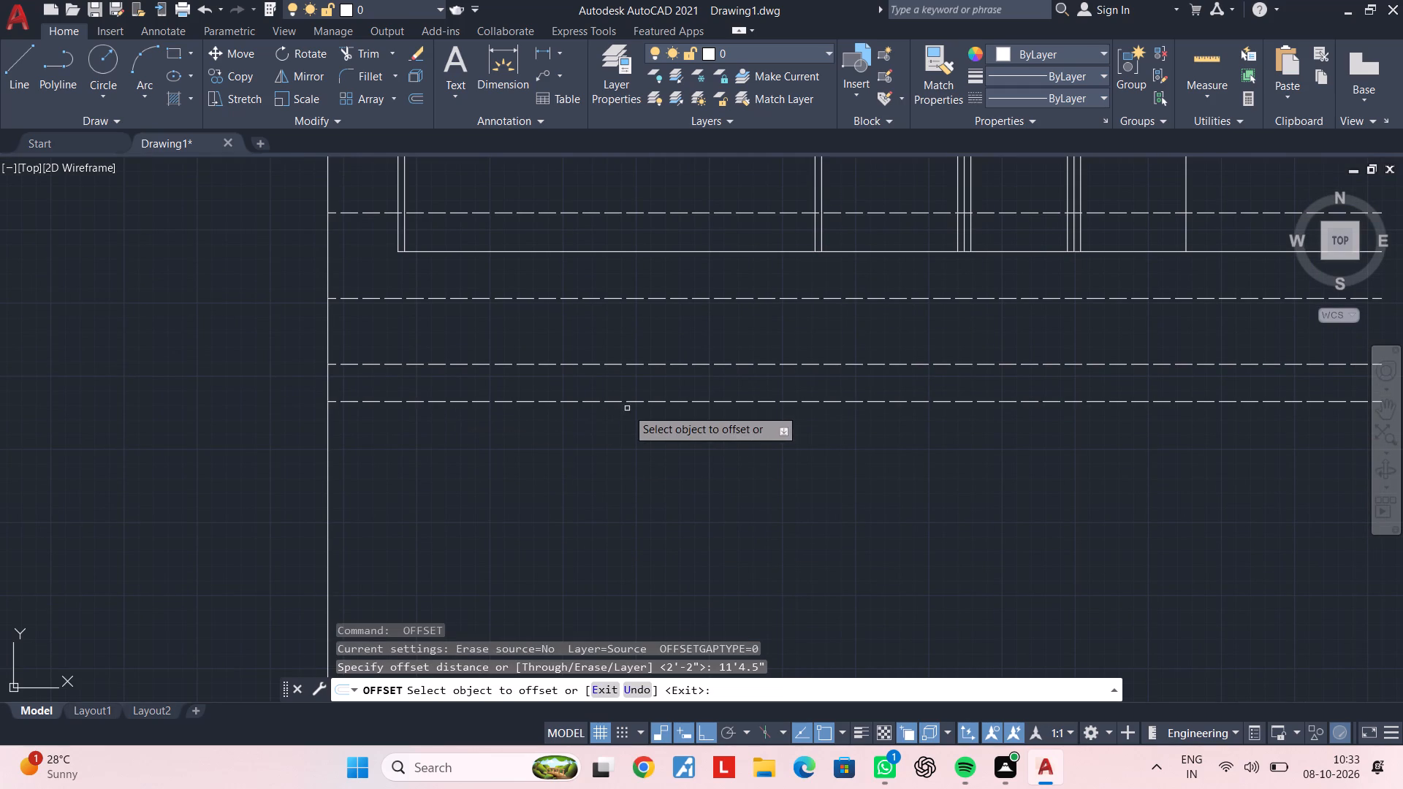
left_click(628, 399)
left_click(641, 520)
middle_click_drag(652, 524, 652, 393)
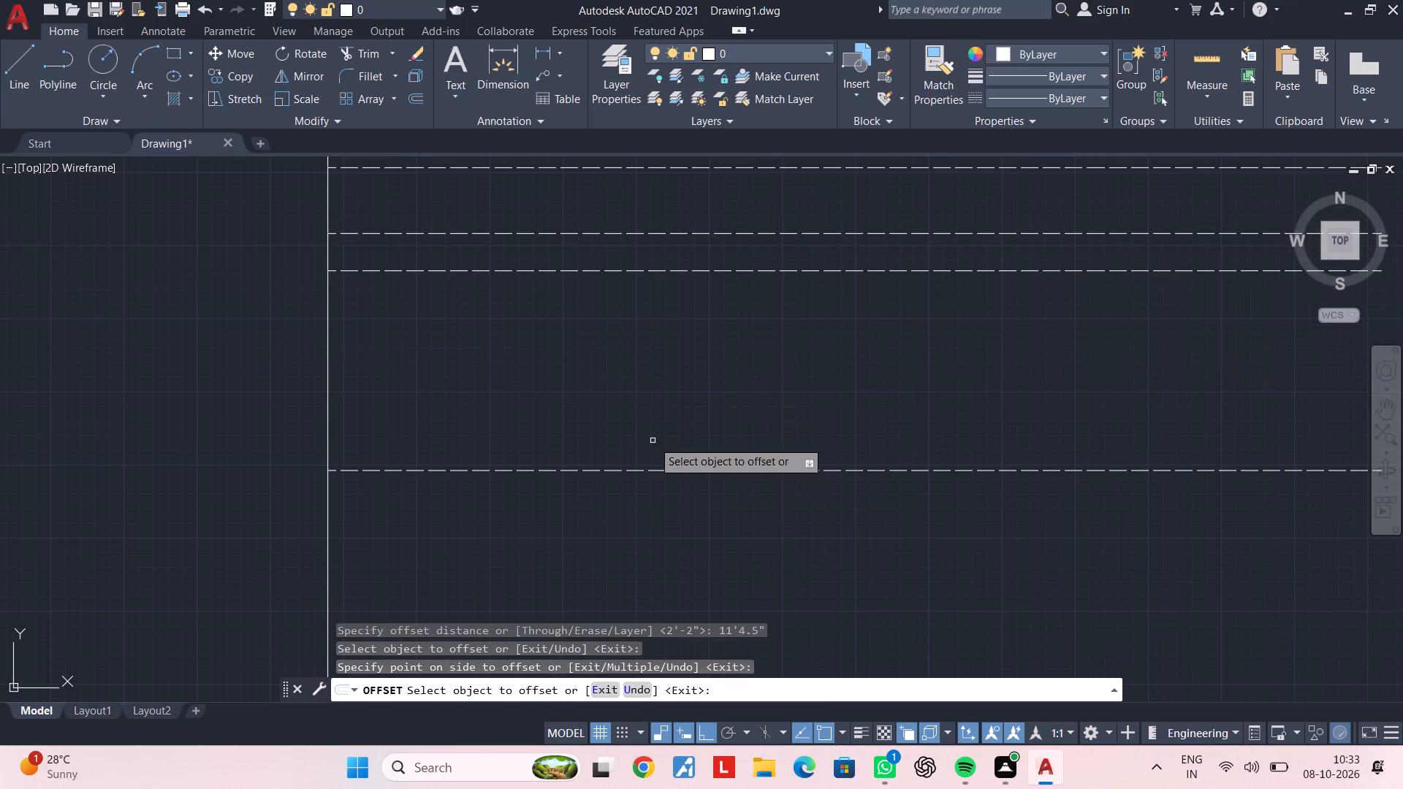
key("space")
Offset the lowest dashed line 14'9" downward, toward the bottom edge of the outline.
key("space")
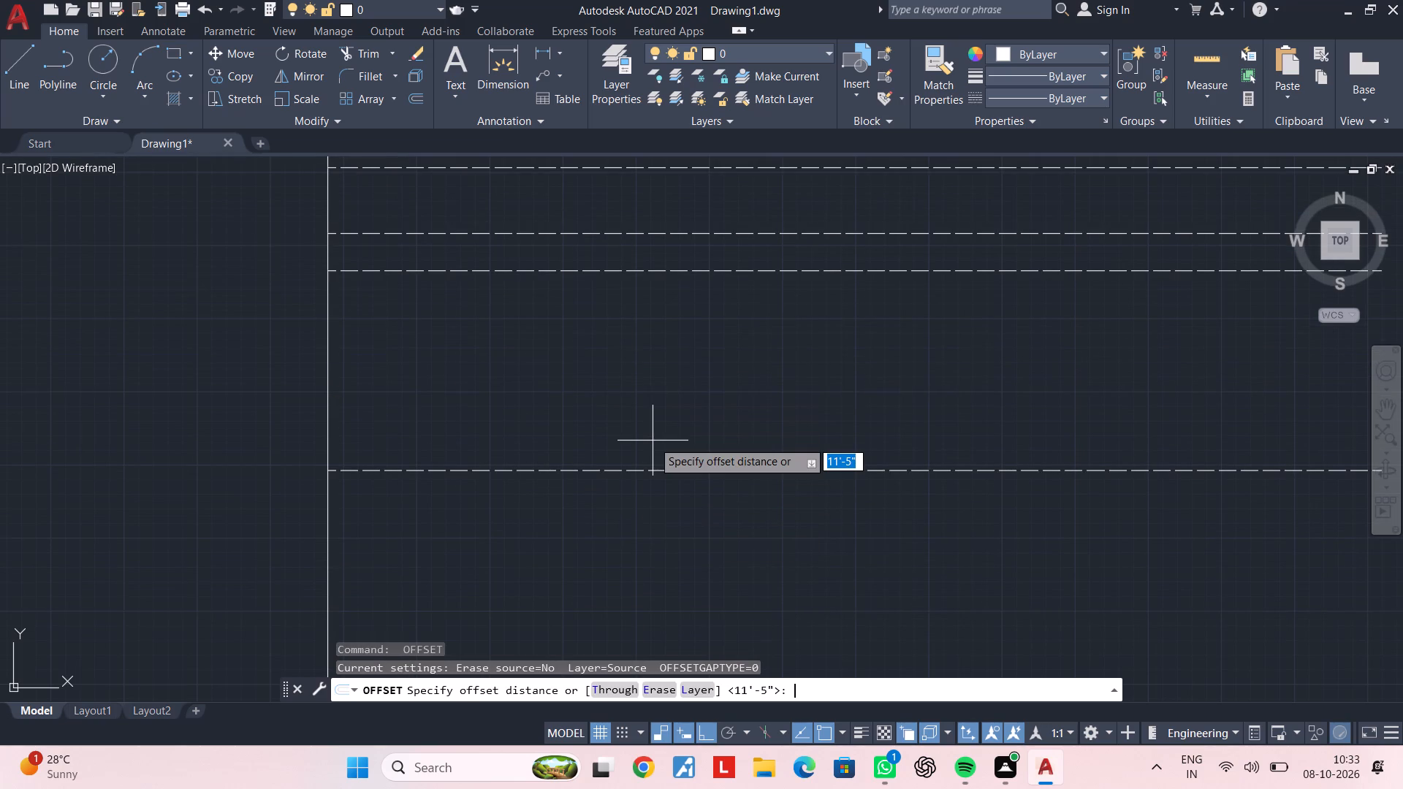
type("14'")
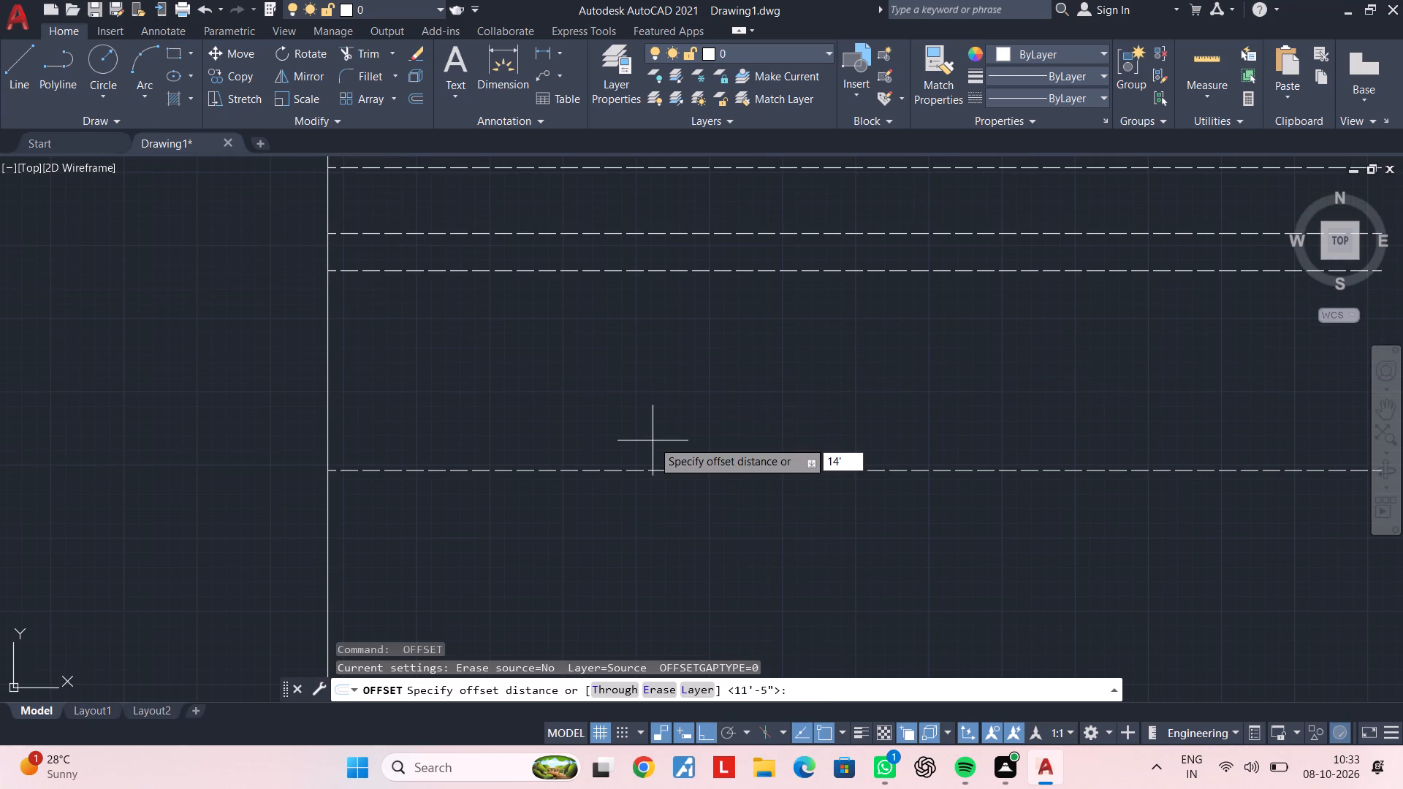
type("9\"")
key("Return")
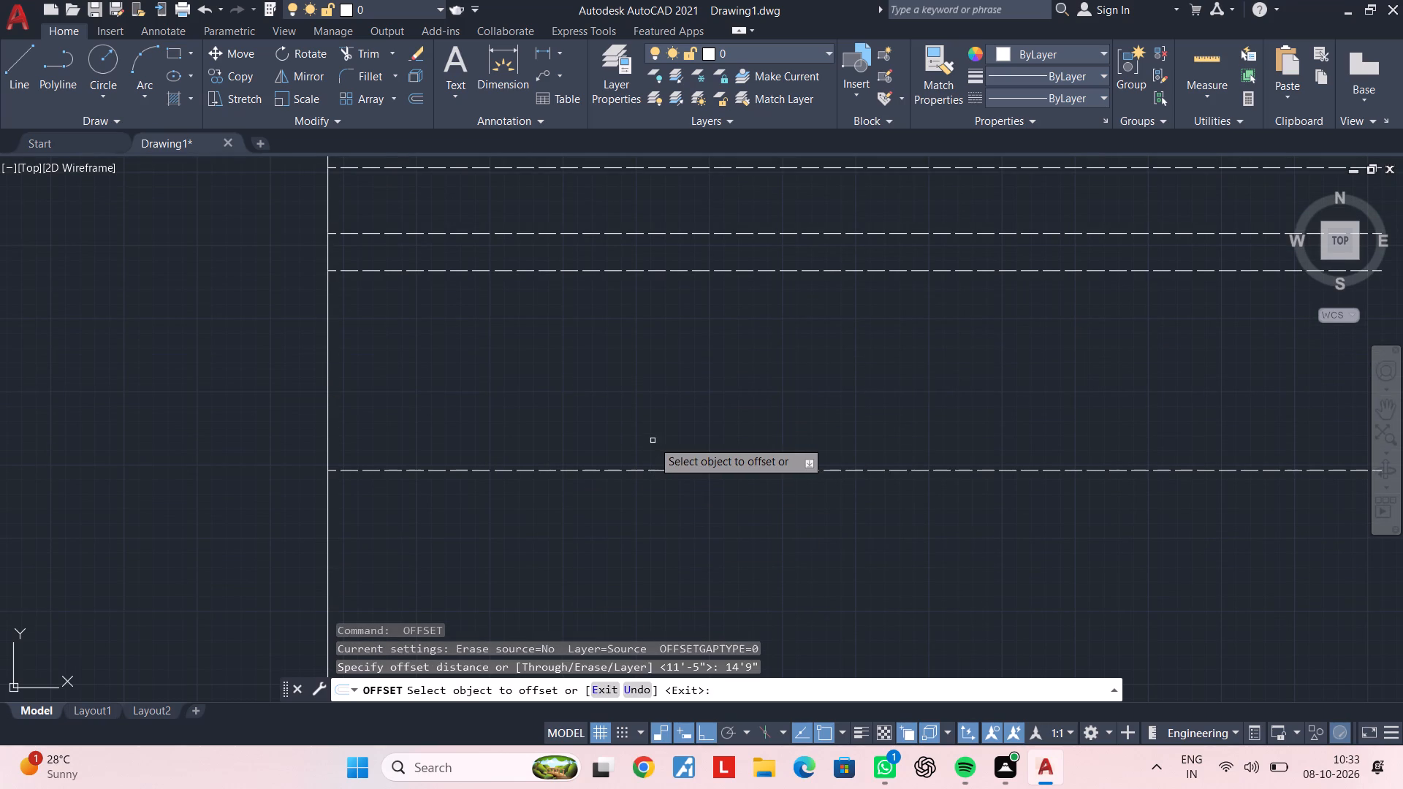
left_click(721, 470)
left_click(719, 511)
scroll(720, 511, "down", 1)
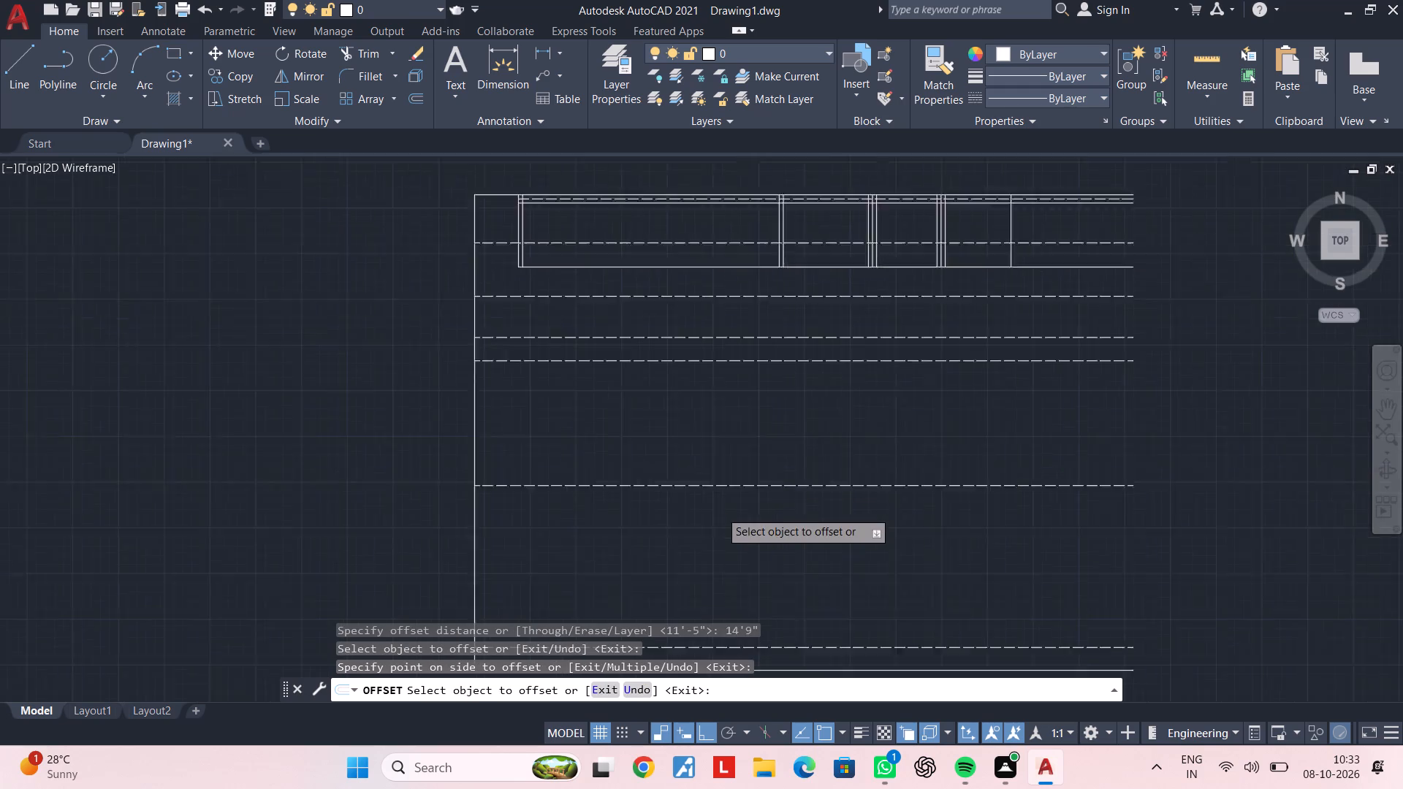
scroll(720, 511, "down", 2)
middle_click_drag(723, 525, 696, 460)
scroll(680, 496, "up", 2)
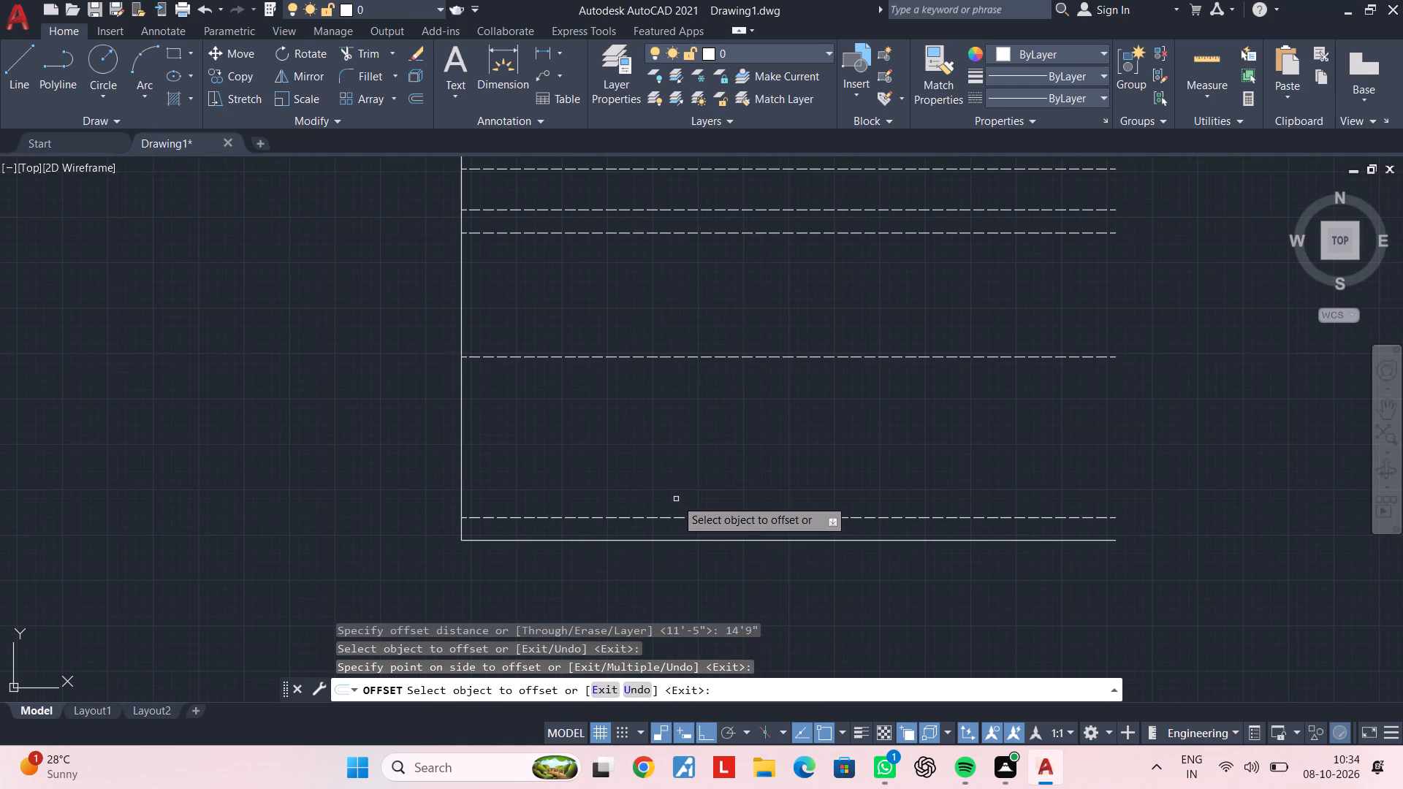
scroll(571, 517, "up", 2)
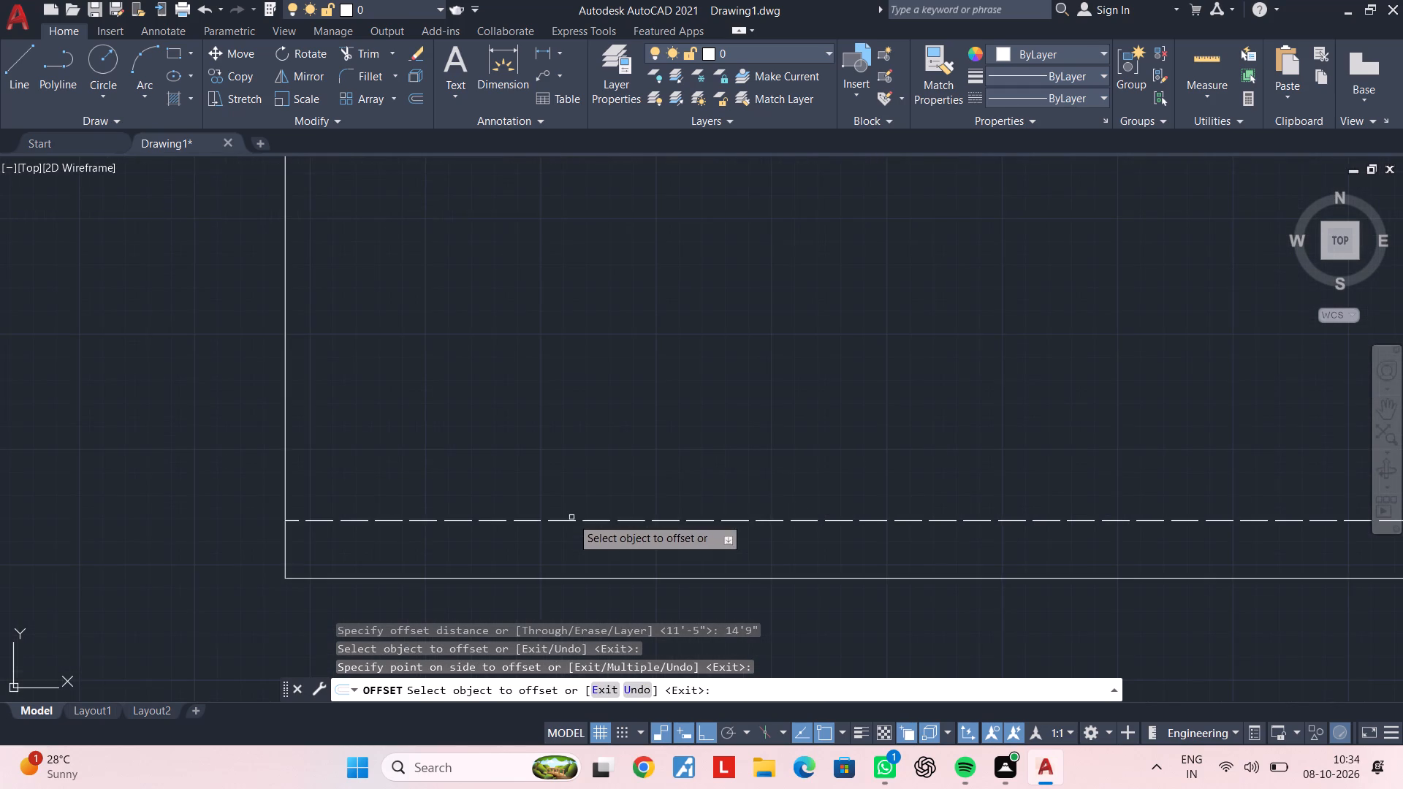
scroll(631, 451, "up", 1)
middle_click_drag(619, 451, 545, 457)
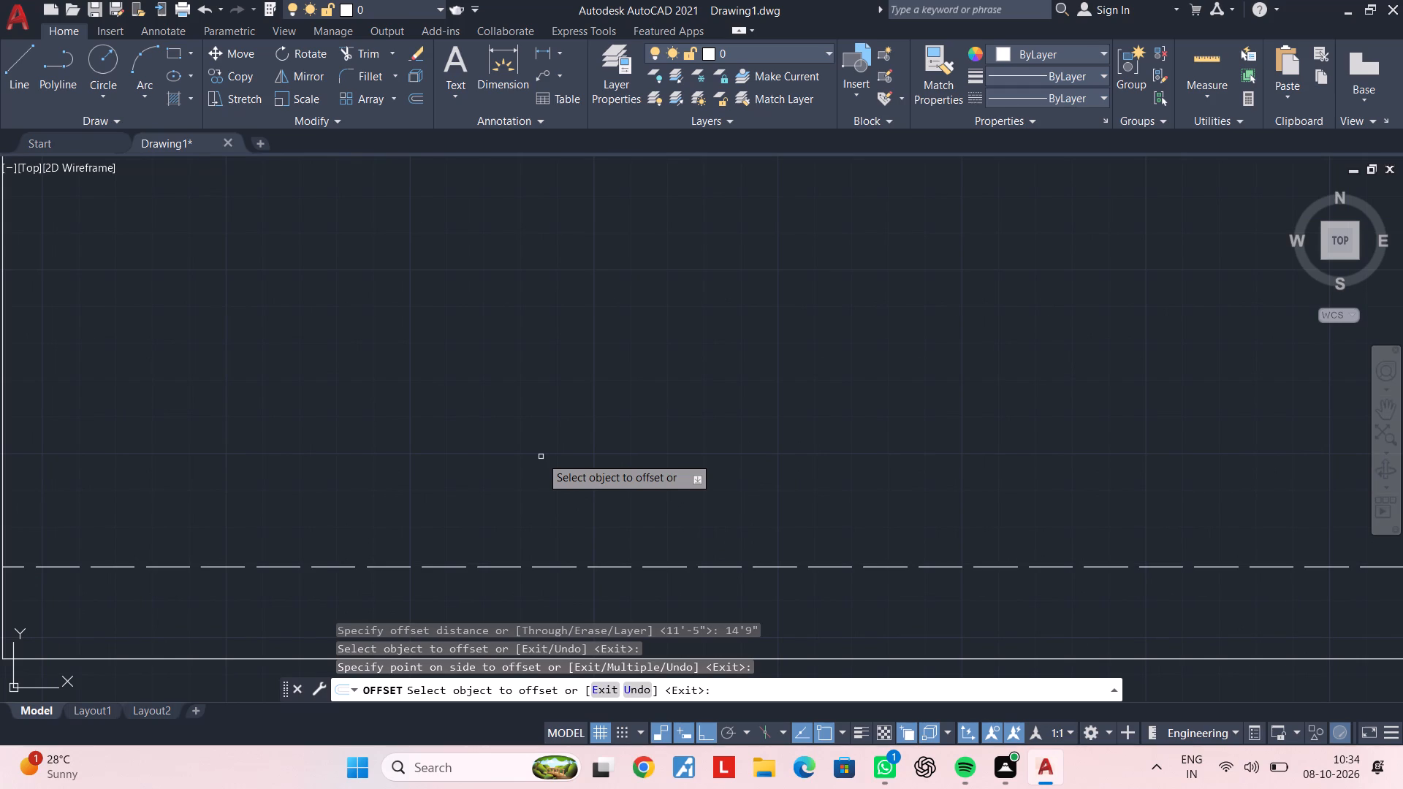
key("Escape")
key("Escape")
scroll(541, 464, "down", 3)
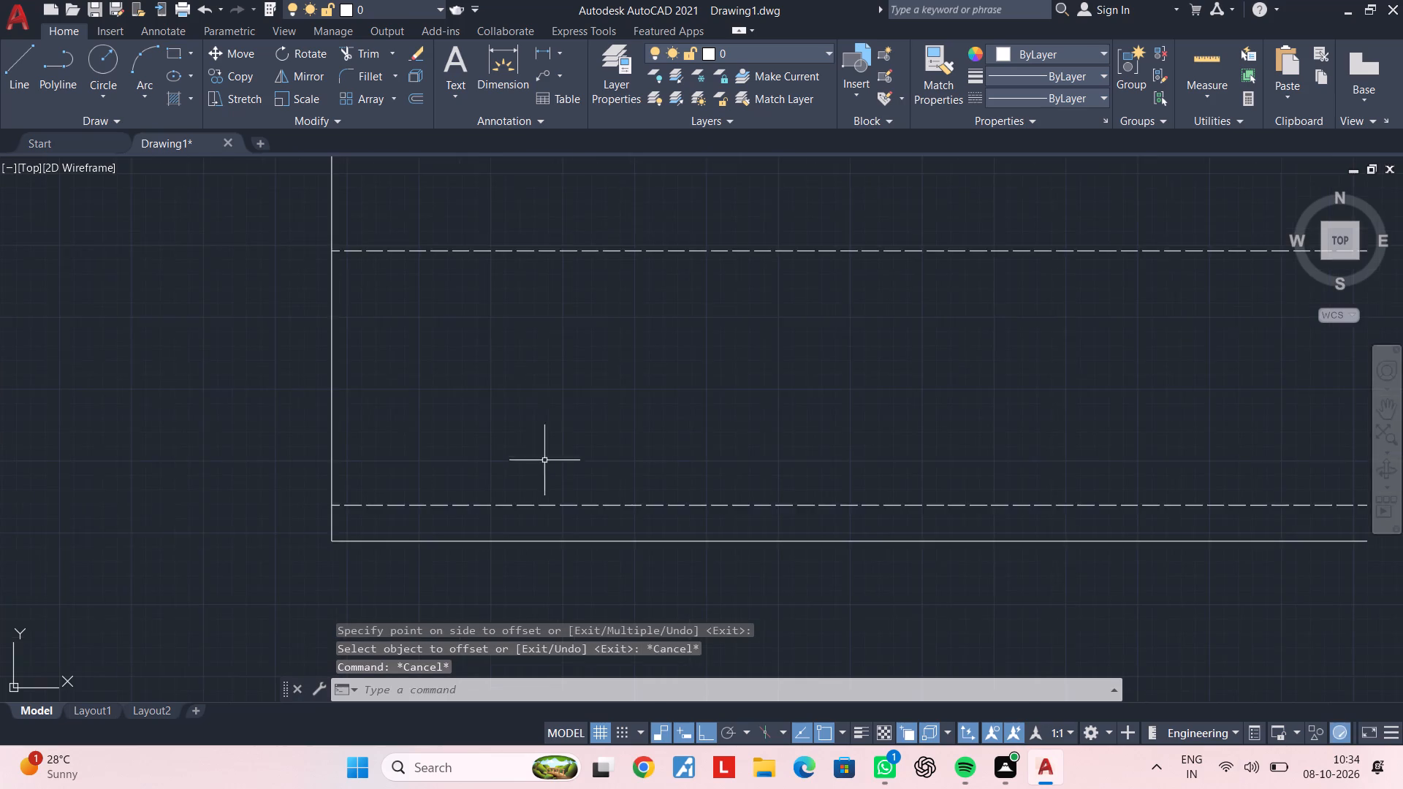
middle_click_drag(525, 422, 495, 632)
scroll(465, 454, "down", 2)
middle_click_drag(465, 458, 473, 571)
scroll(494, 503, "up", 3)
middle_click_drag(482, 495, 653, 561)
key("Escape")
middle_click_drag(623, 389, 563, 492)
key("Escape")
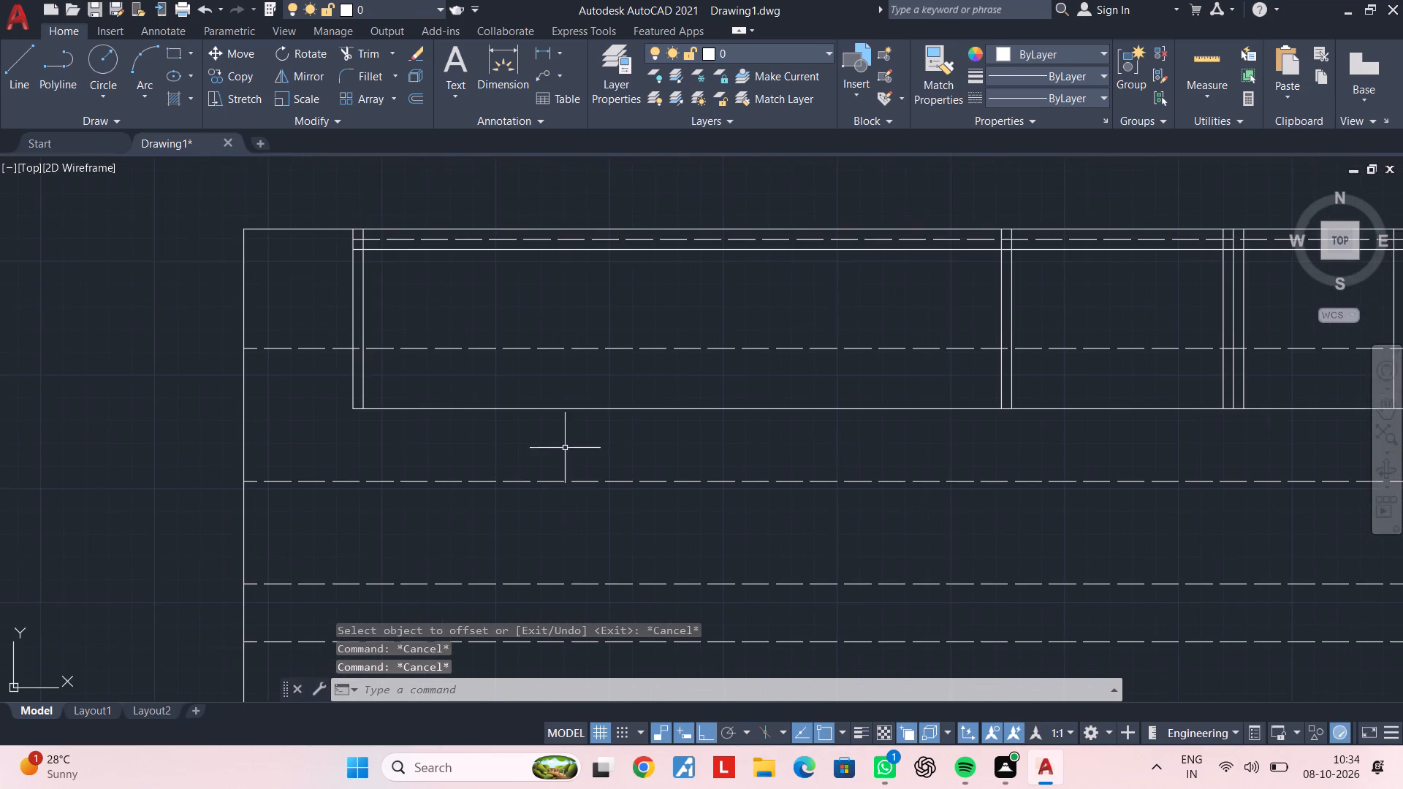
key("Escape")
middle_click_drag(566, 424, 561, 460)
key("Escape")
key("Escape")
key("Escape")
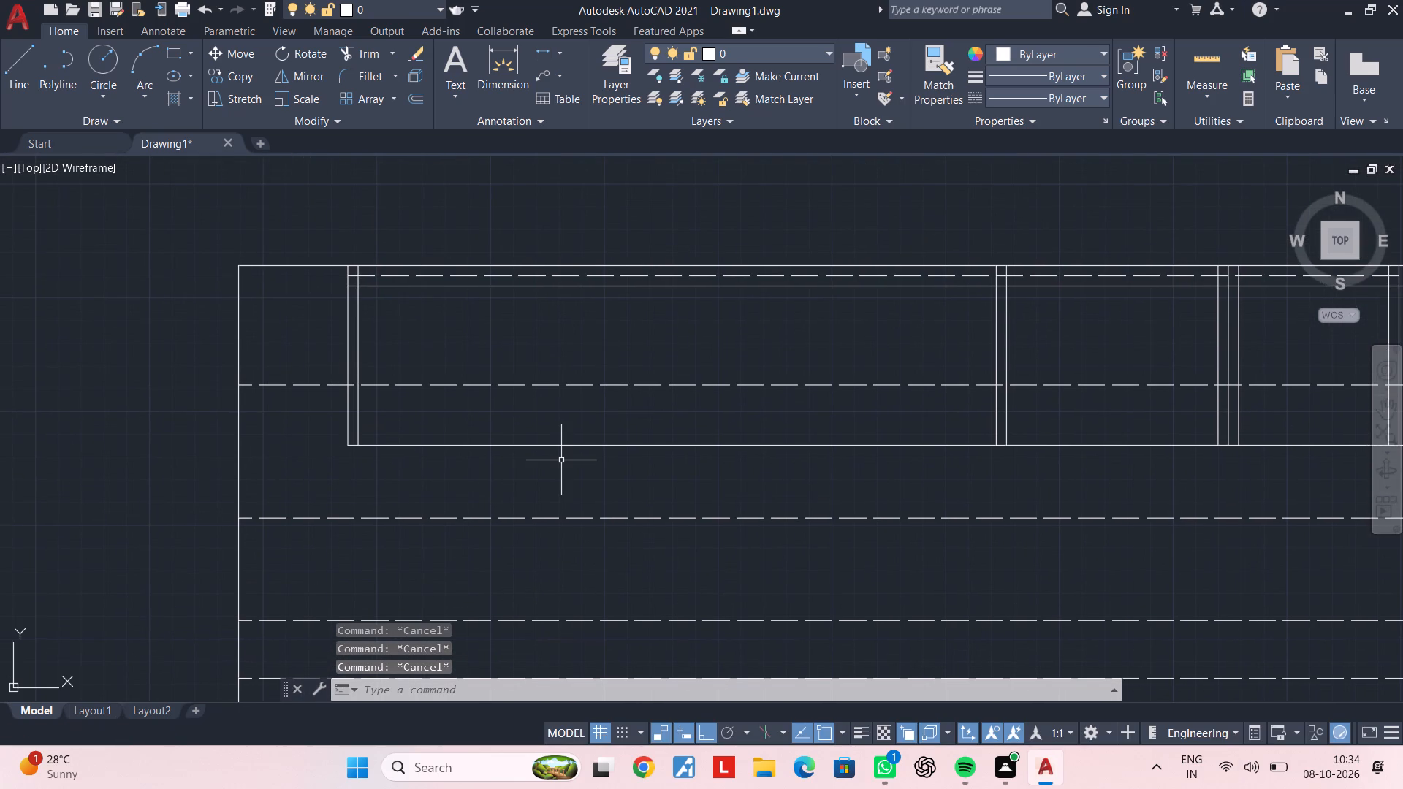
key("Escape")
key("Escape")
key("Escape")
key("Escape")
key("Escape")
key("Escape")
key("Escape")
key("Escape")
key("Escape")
Offset the solid horizontal line at the lower ends of the vertical walls 4.5" downward.
middle_click_drag(642, 446, 582, 460)
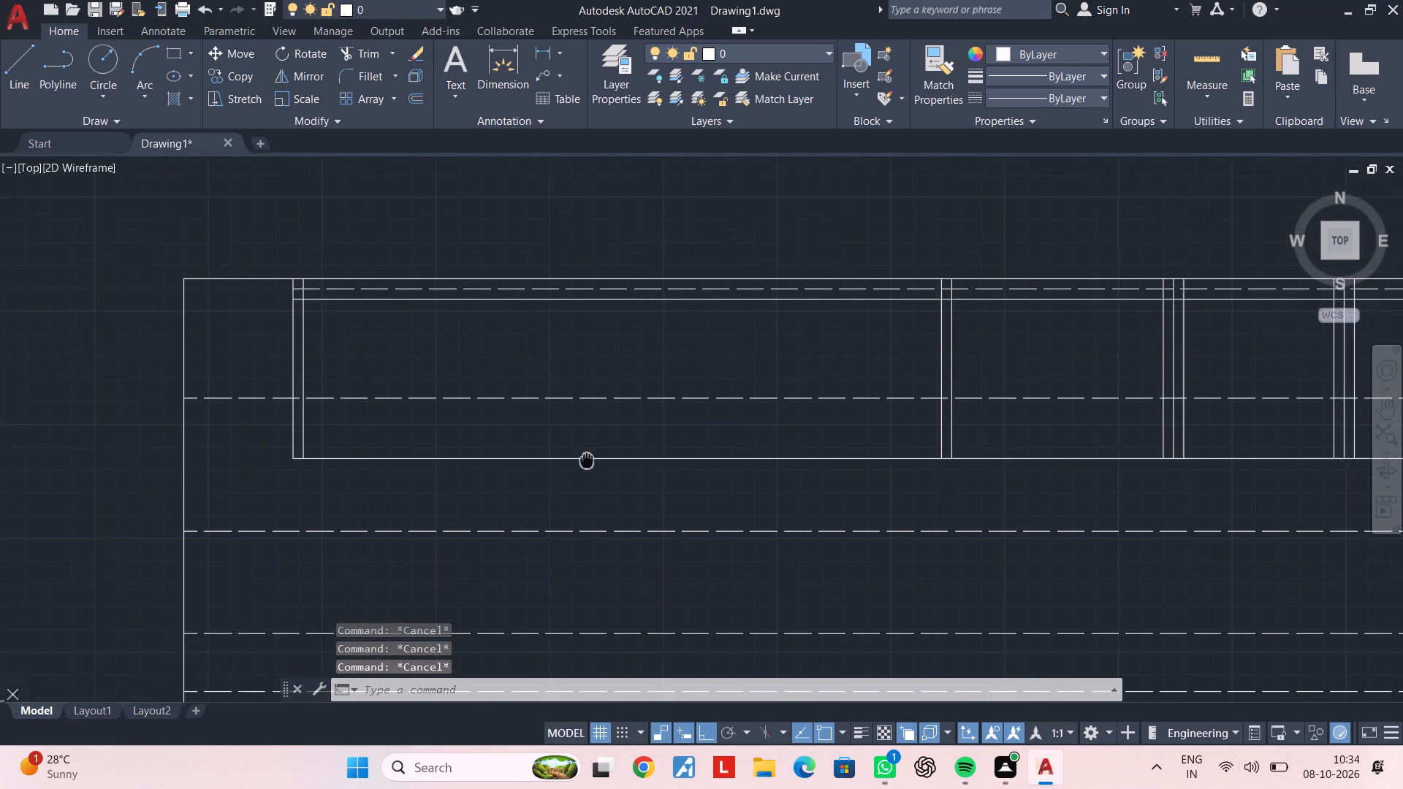
middle_click_drag(582, 460, 571, 460)
key("Escape")
key("Escape")
key("Escape")
type("of")
key("space")
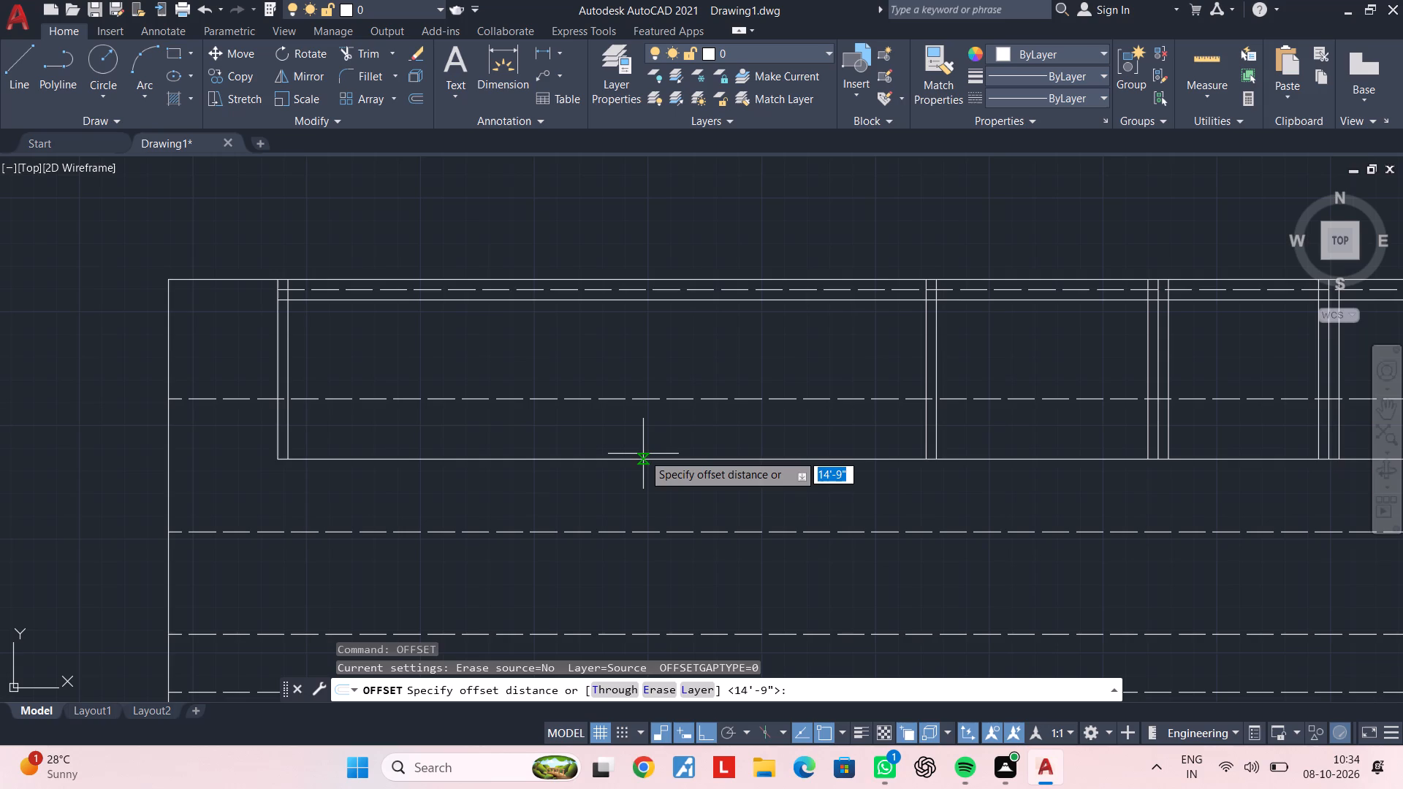
type("4.5\"")
key("Return")
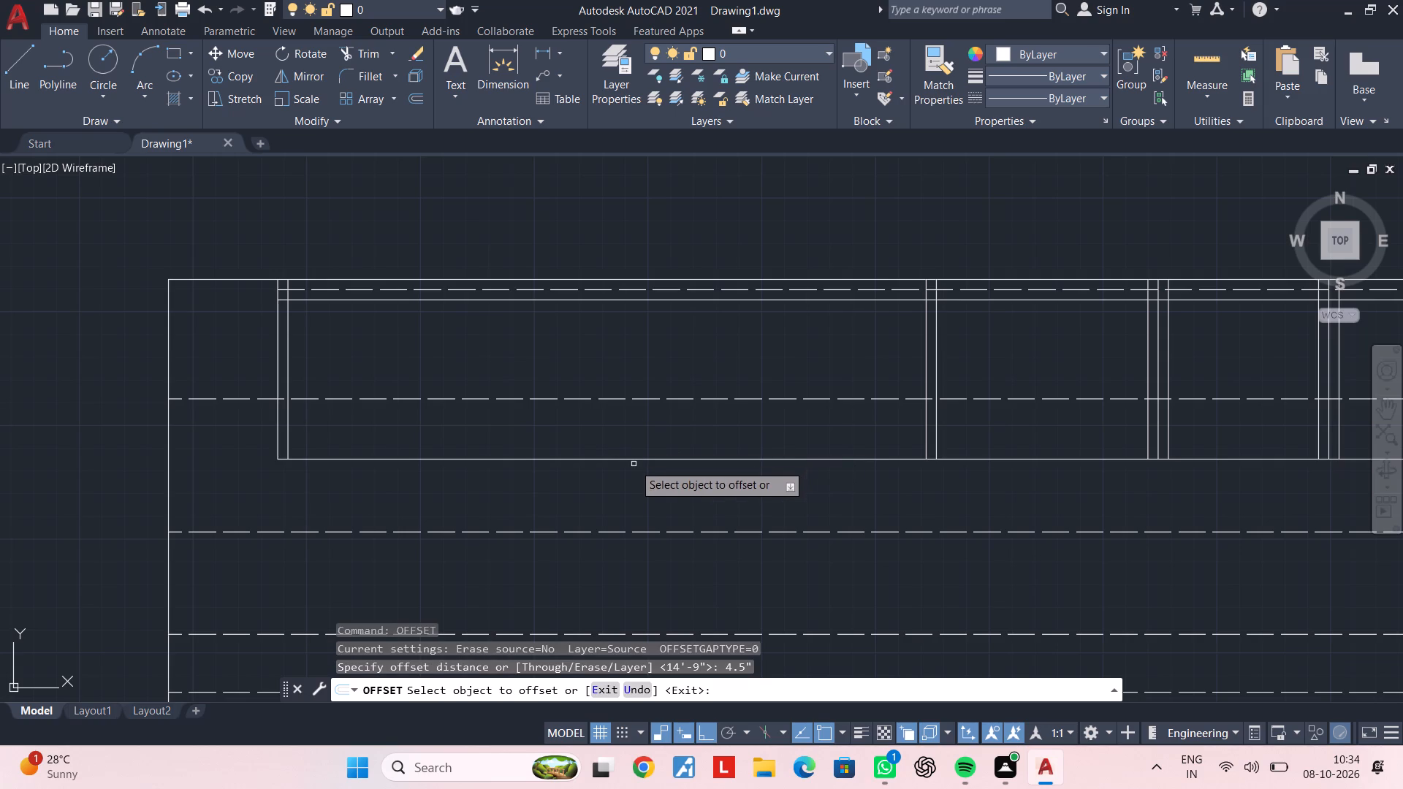
left_click(631, 460)
left_click(631, 503)
key("Escape")
key("Escape")
Extend both vertical lines of the left wall down to the new offset line.
key("e")
type("x")
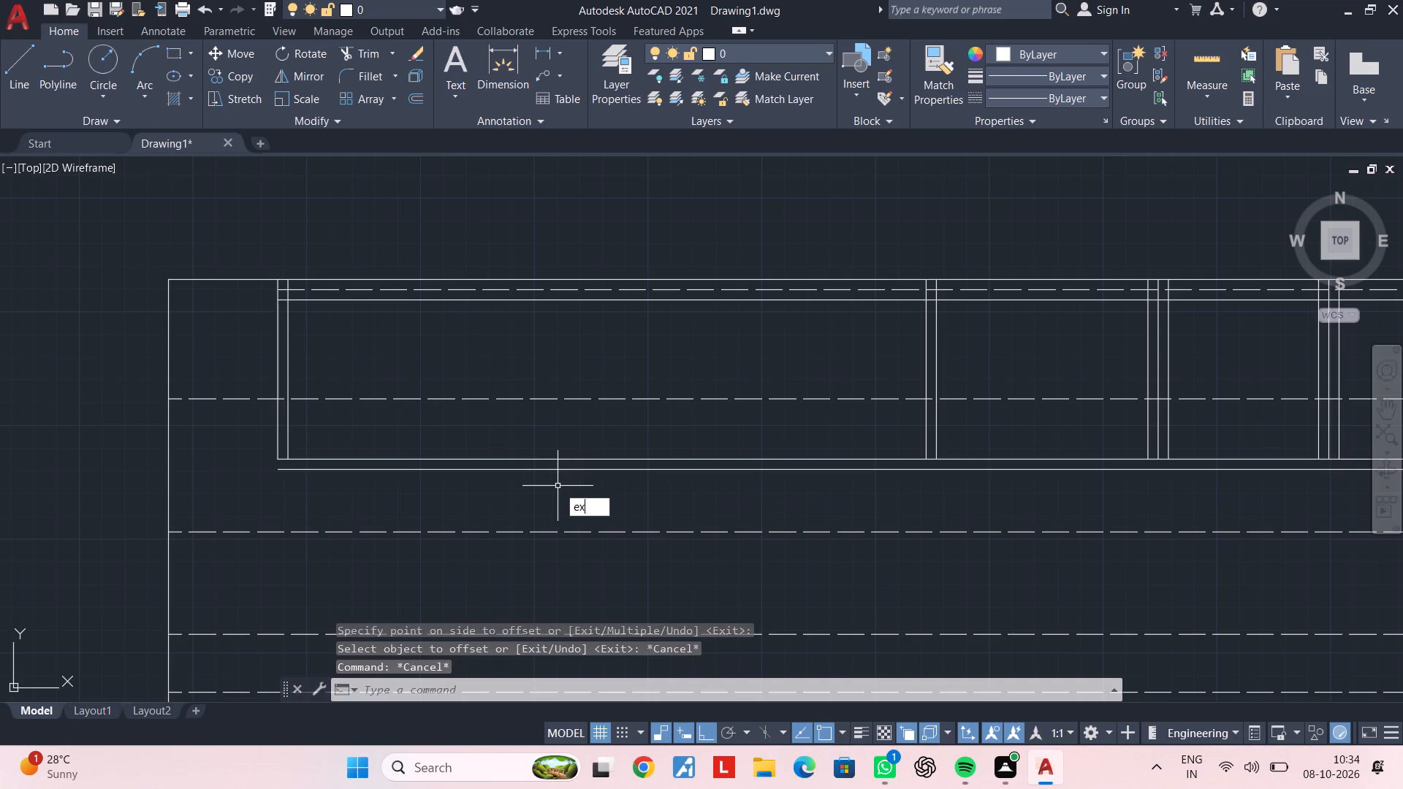
key("space")
left_click(265, 434)
left_click(332, 439)
key("Escape")
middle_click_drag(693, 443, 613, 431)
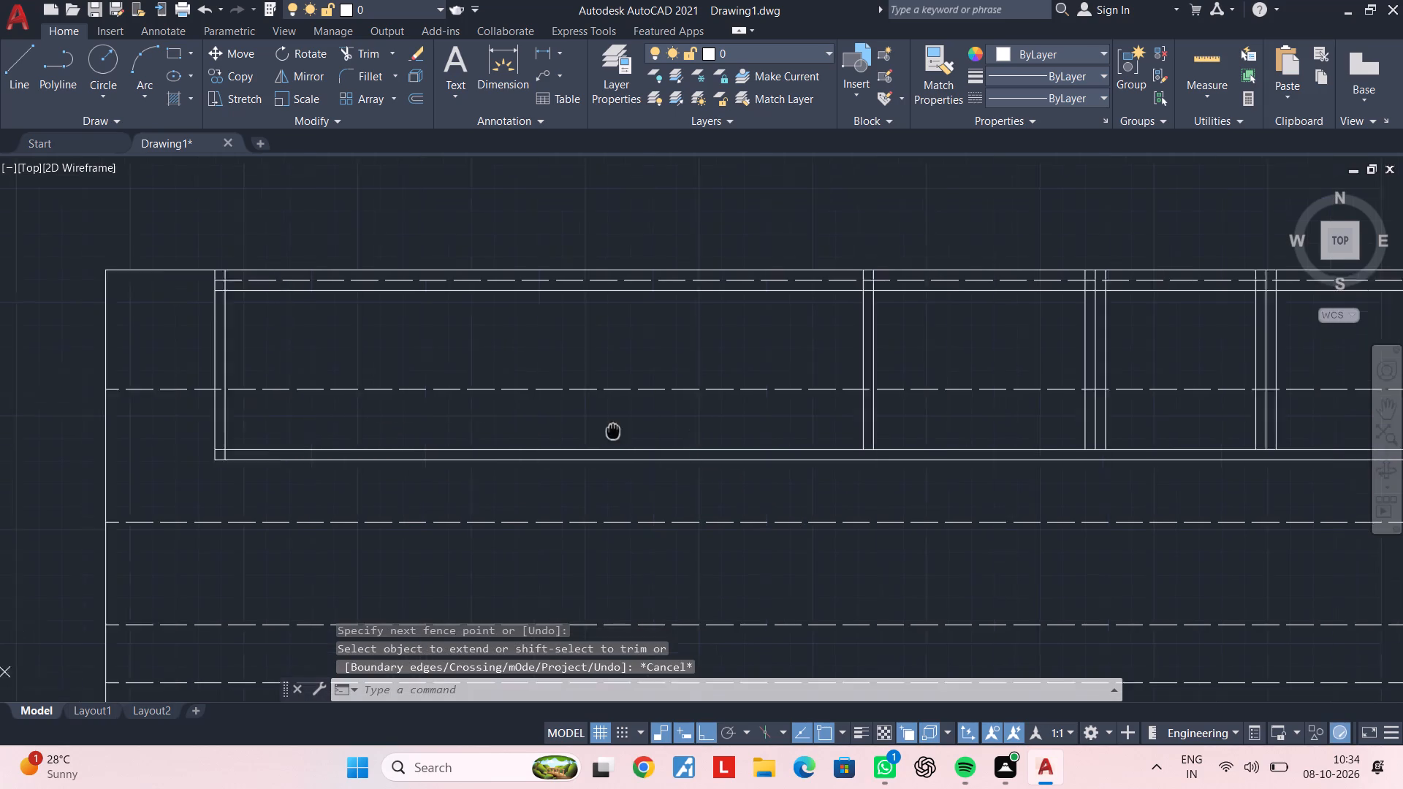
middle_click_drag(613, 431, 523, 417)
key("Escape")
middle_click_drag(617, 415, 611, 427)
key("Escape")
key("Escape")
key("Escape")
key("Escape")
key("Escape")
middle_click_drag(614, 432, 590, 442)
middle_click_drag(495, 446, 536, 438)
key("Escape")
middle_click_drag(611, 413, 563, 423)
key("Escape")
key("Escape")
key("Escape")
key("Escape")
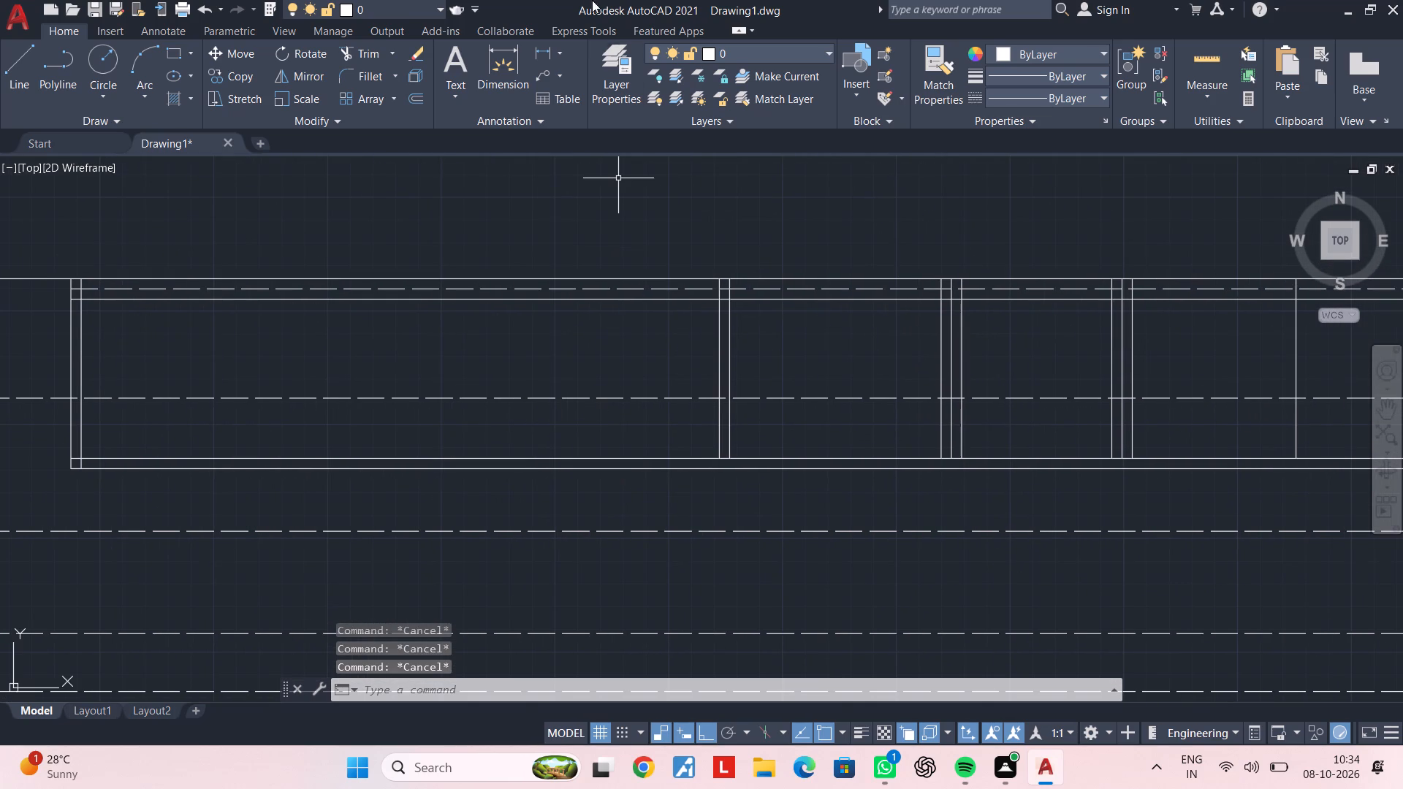
Measure the clear width between the left wall and the next vertical wall with a linear dimension.
left_click(542, 51)
left_click(80, 301)
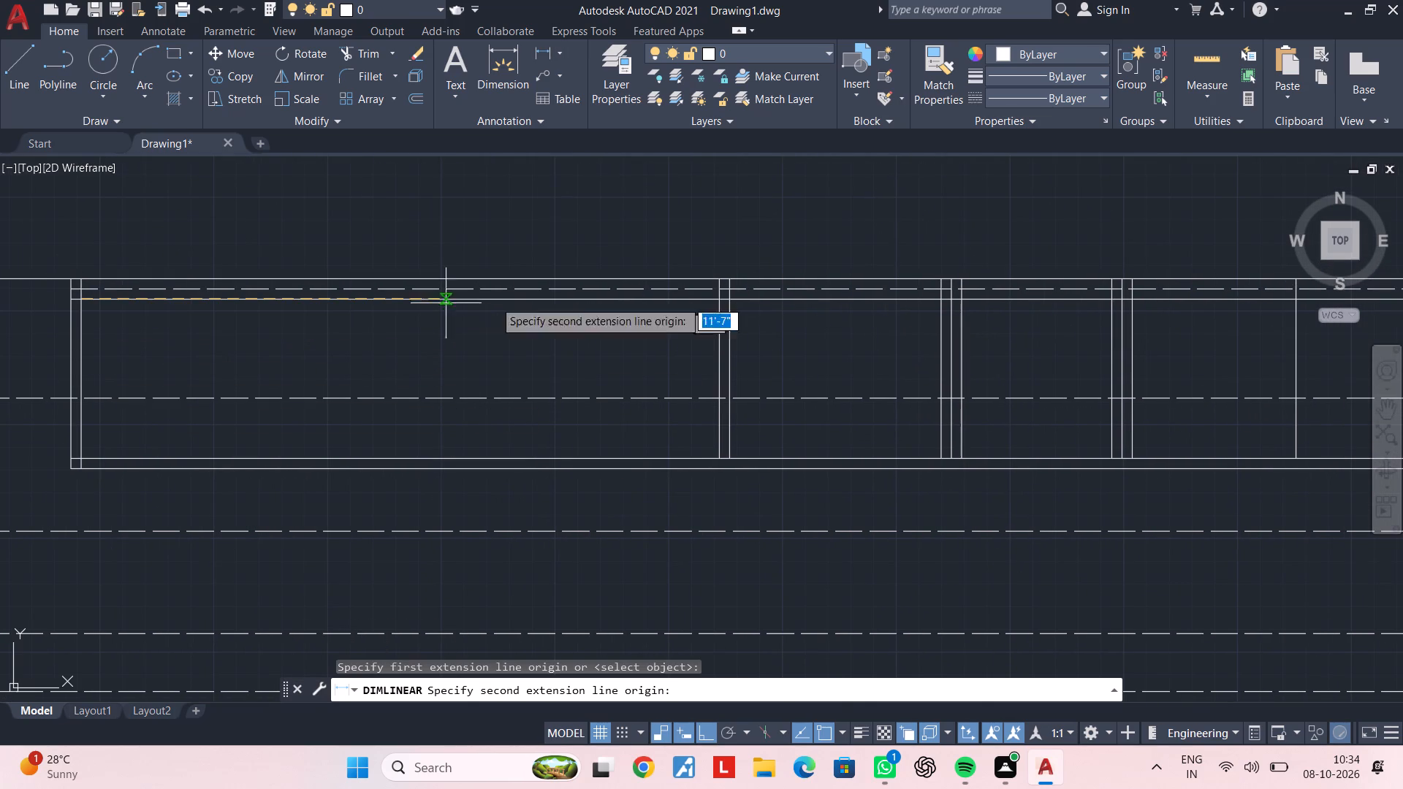
left_click(718, 300)
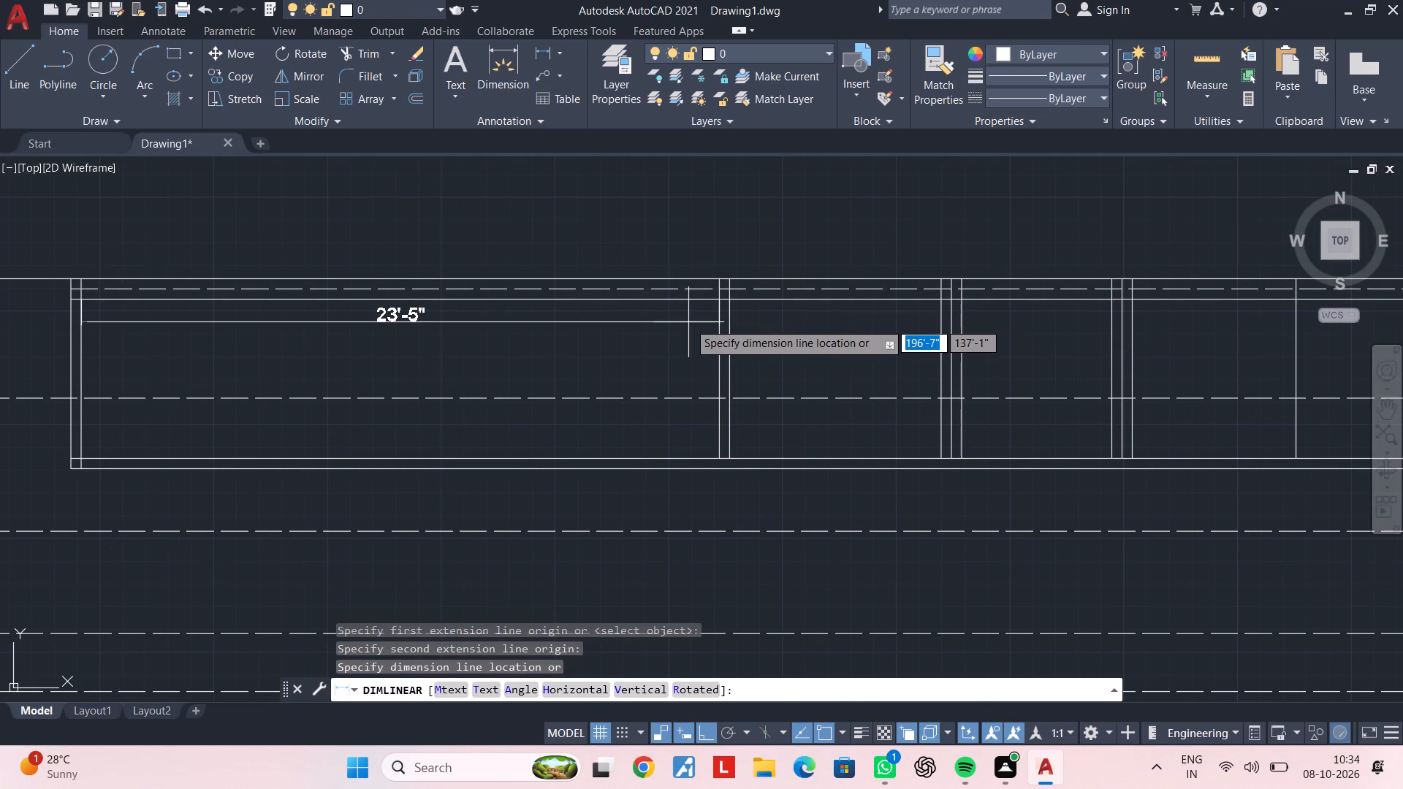
scroll(688, 322, "up", 1)
key("Escape")
key("Escape")
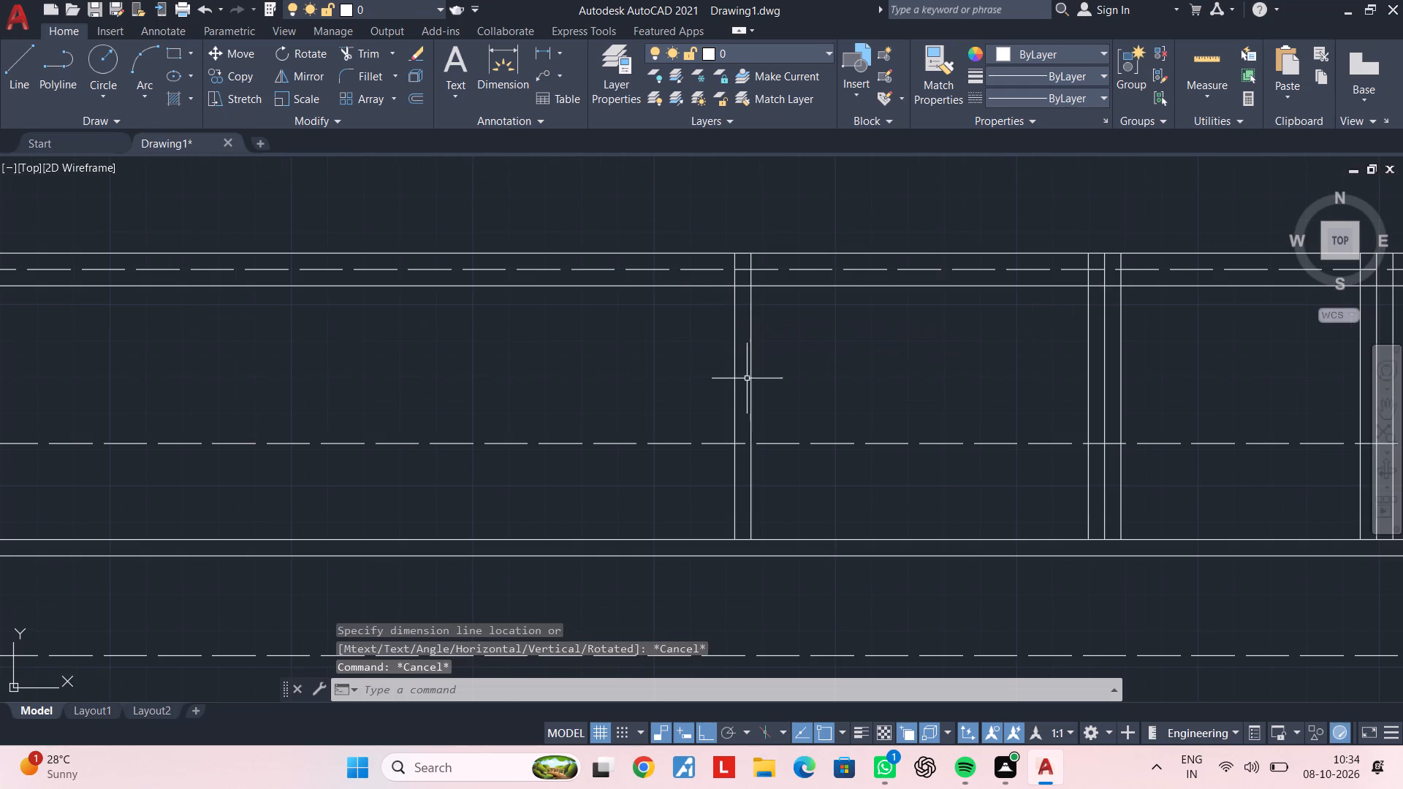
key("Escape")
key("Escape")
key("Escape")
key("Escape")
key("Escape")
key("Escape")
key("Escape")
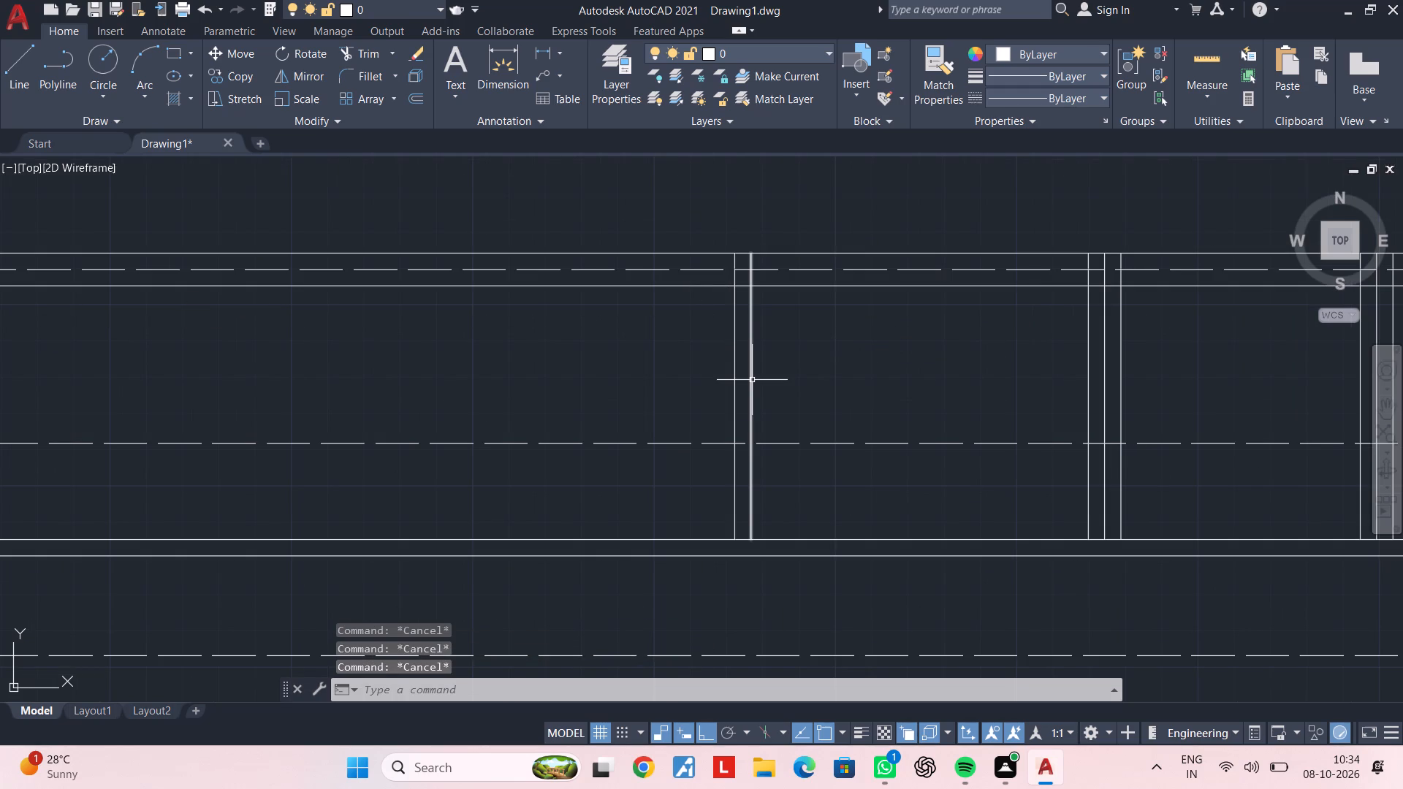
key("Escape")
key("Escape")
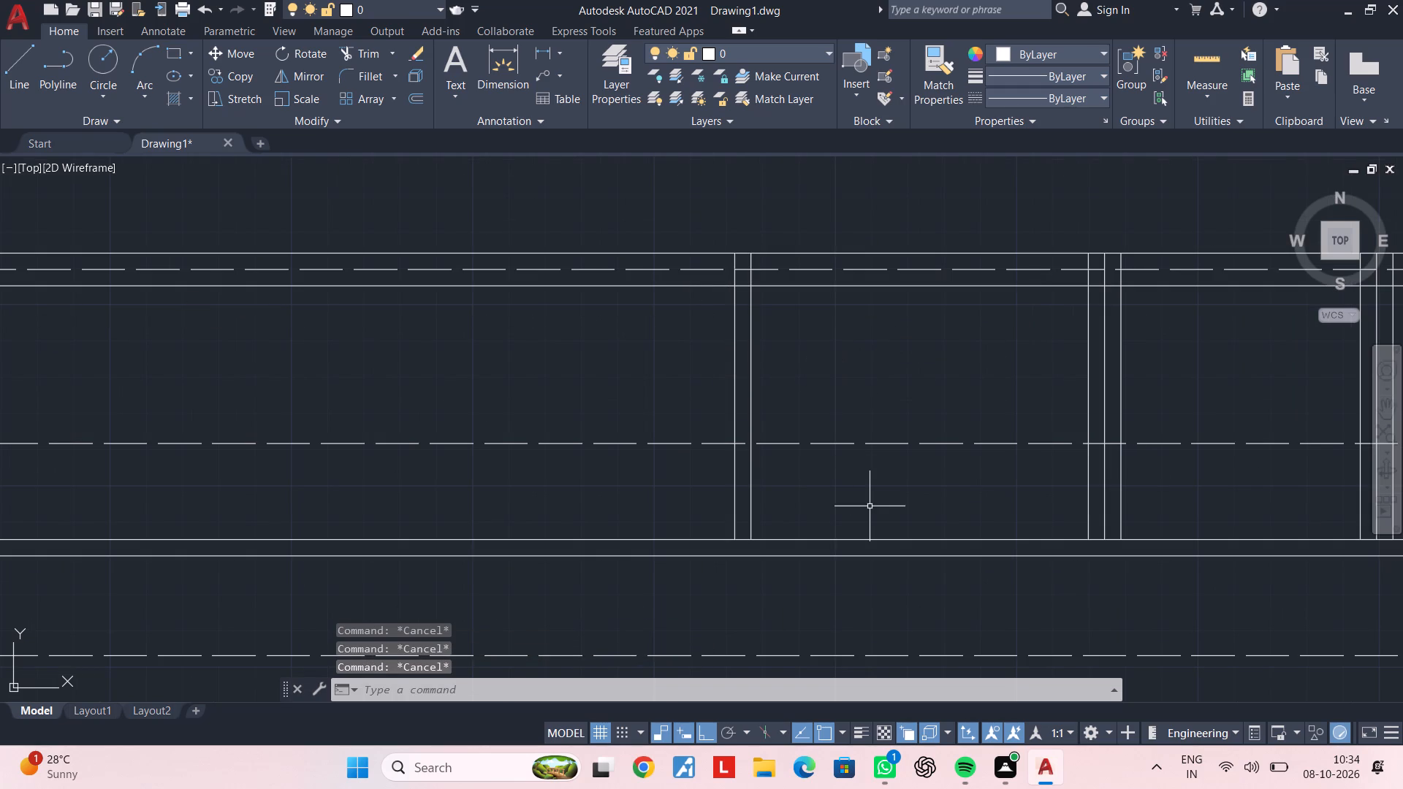
Add a vertical linear dimension from the outline's top edge to the first full-width dashed line, just outside the left wall.
middle_click_drag(868, 505, 904, 400)
scroll(891, 423, "down", 1)
middle_click_drag(891, 423, 832, 432)
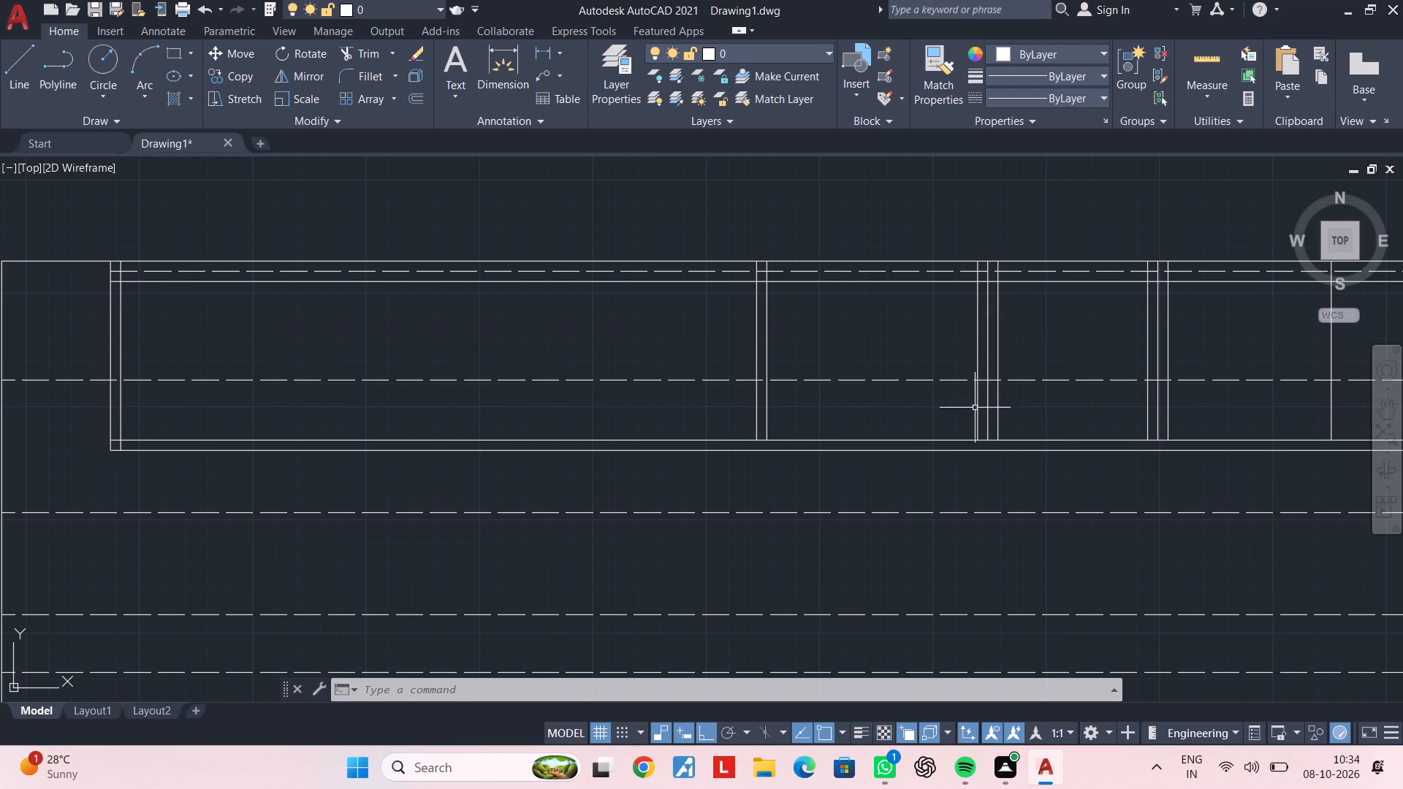
scroll(883, 466, "down", 1)
middle_click_drag(864, 464, 864, 455)
key("Escape")
key("Escape")
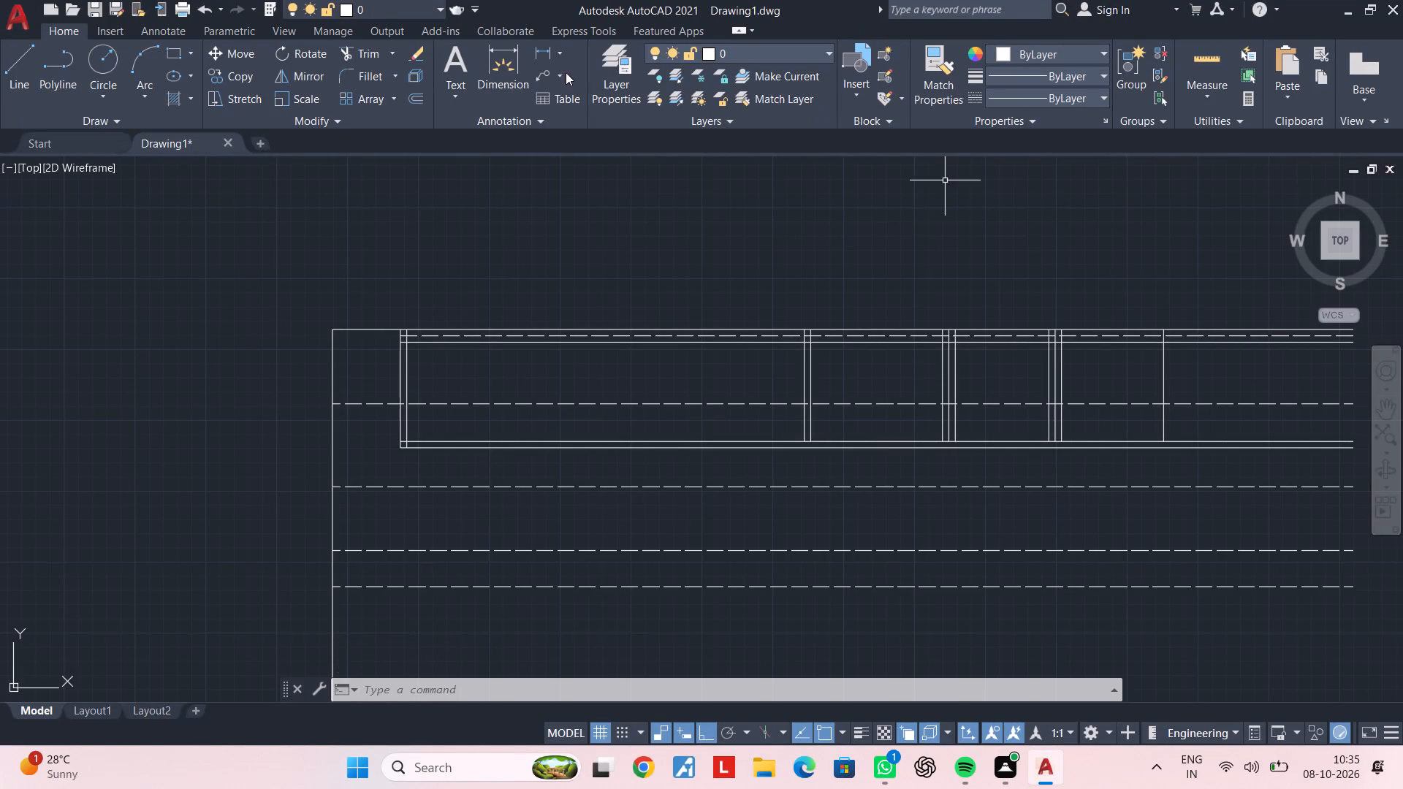
left_click(548, 55)
left_click(376, 327)
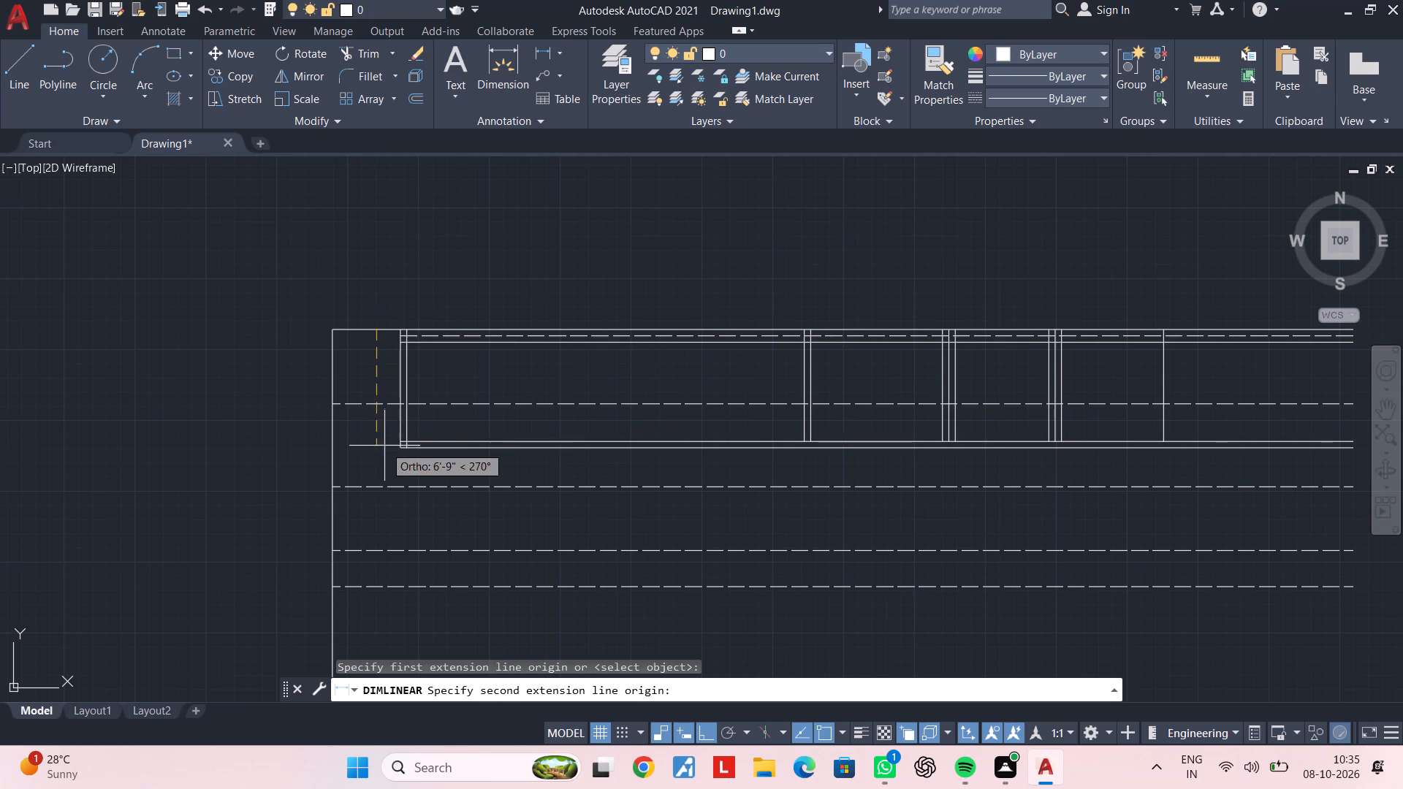
left_click(373, 405)
left_click(370, 400)
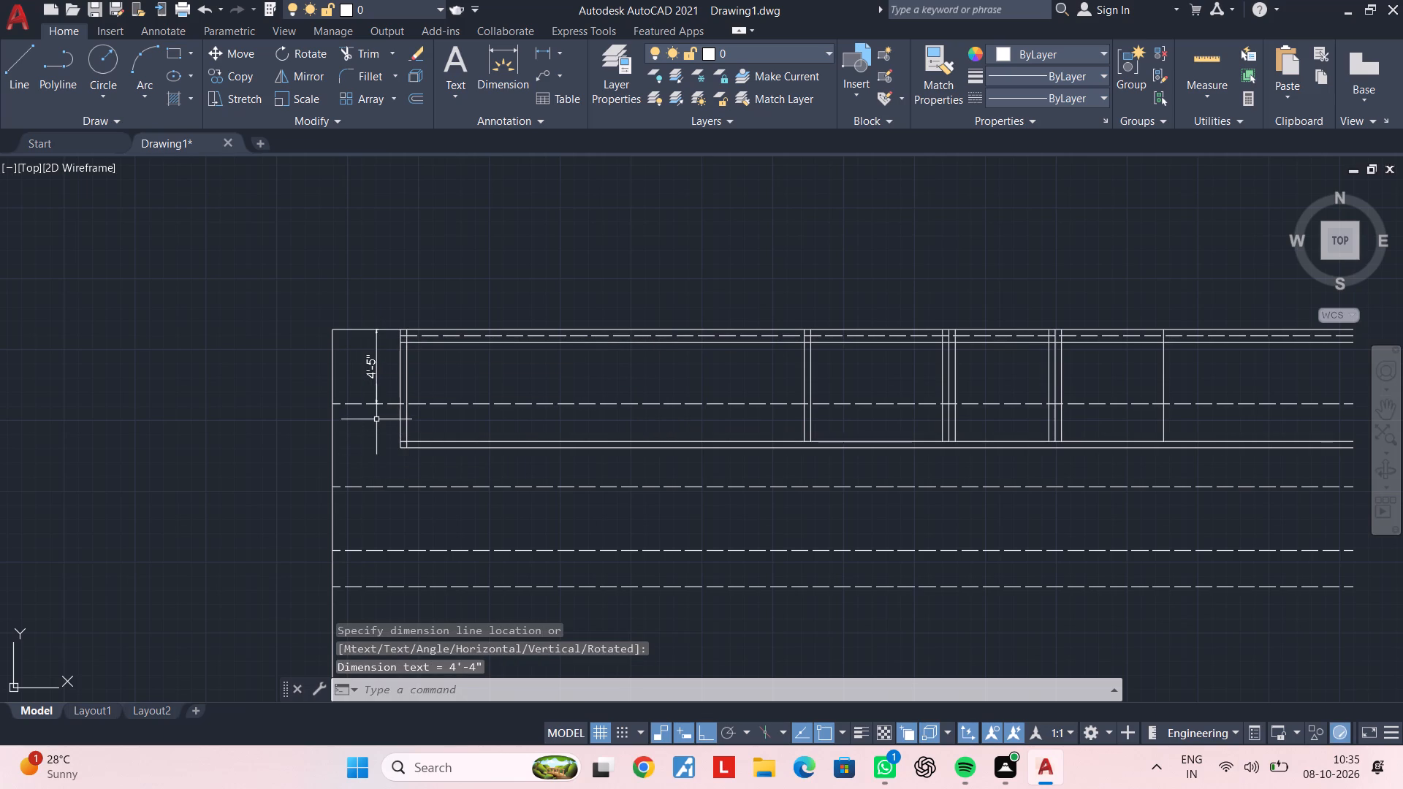
Add vertical linear dimensions for the next two gaps between the full-width dashed lines, aligned below the first dimension.
key("space")
left_click(376, 407)
left_click(381, 490)
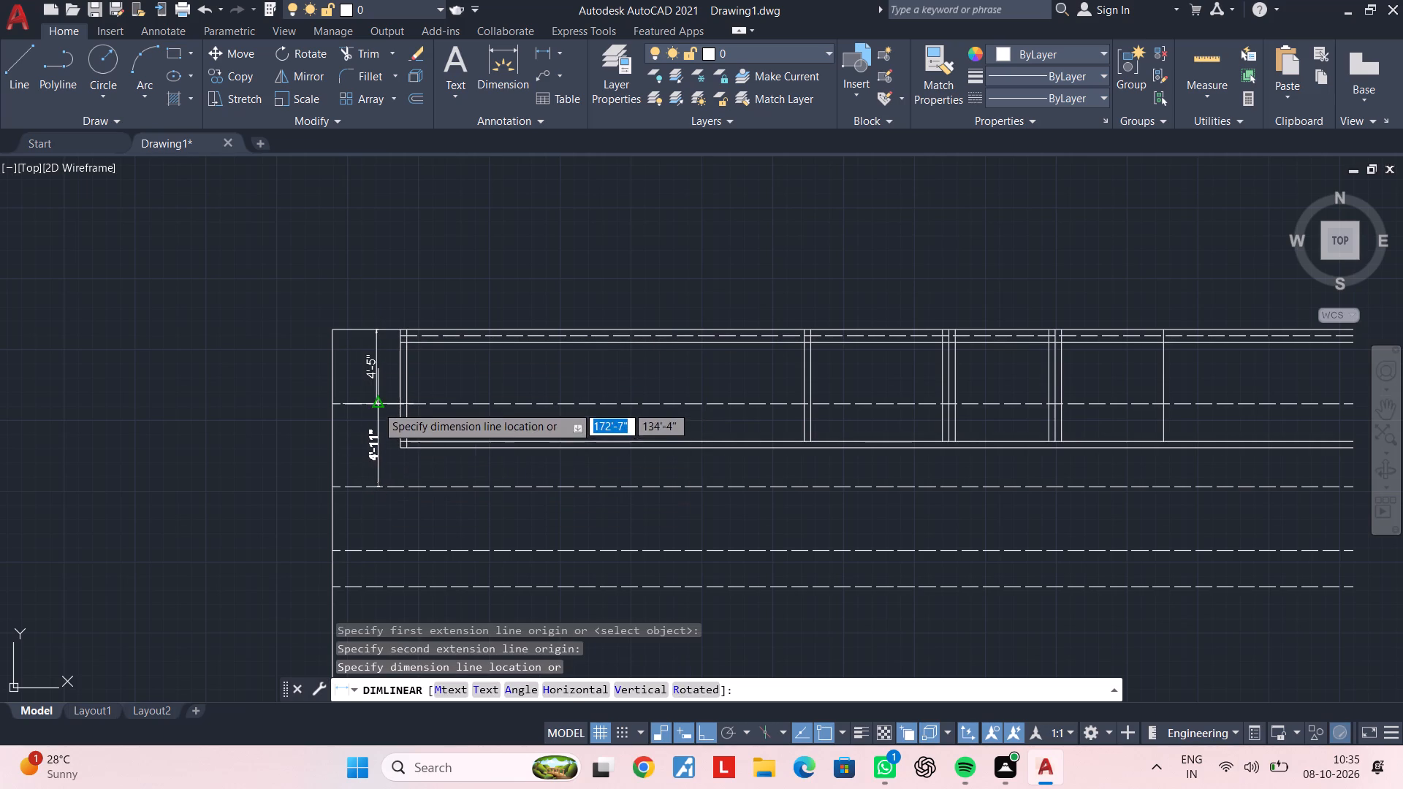
left_click(376, 403)
key("space")
left_click(377, 487)
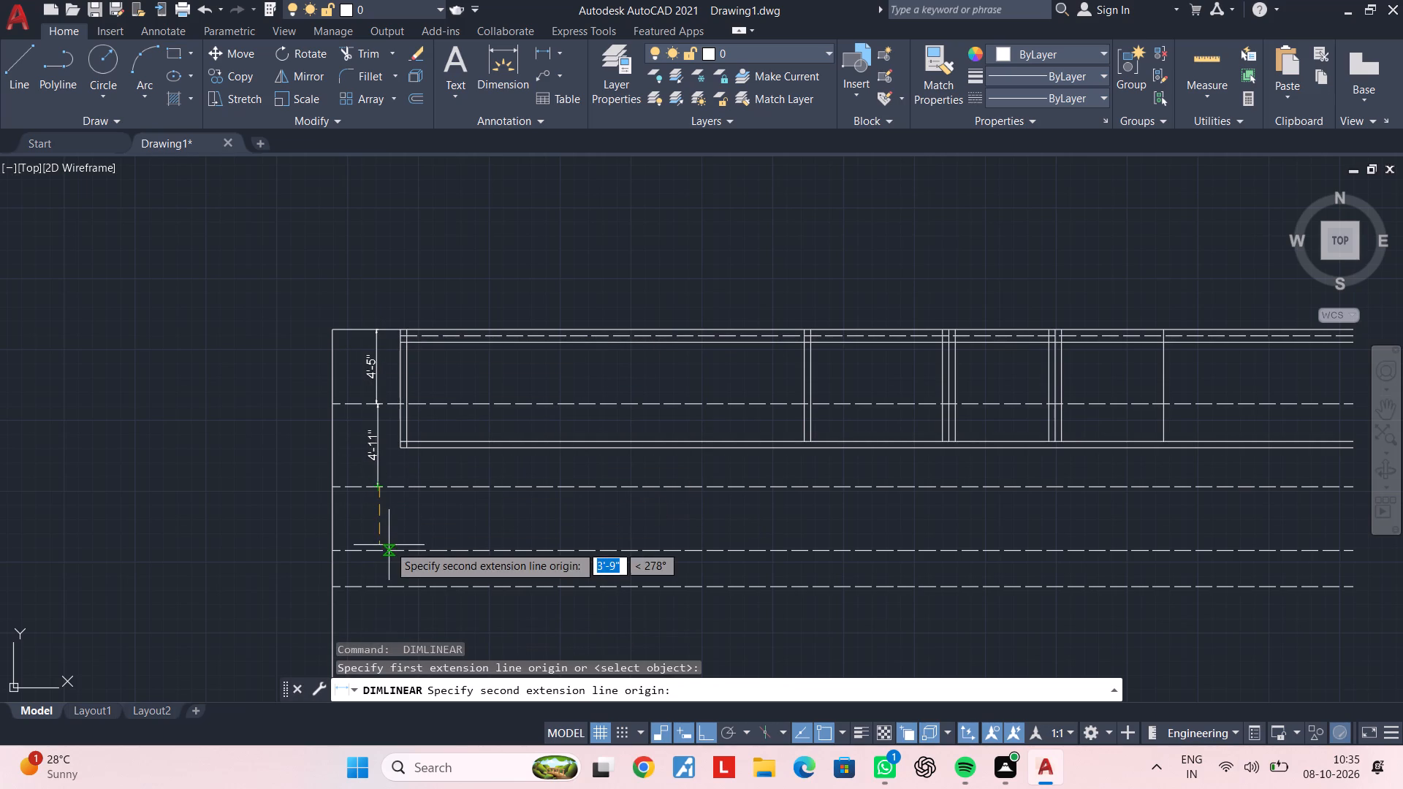
left_click(382, 547)
left_click(377, 484)
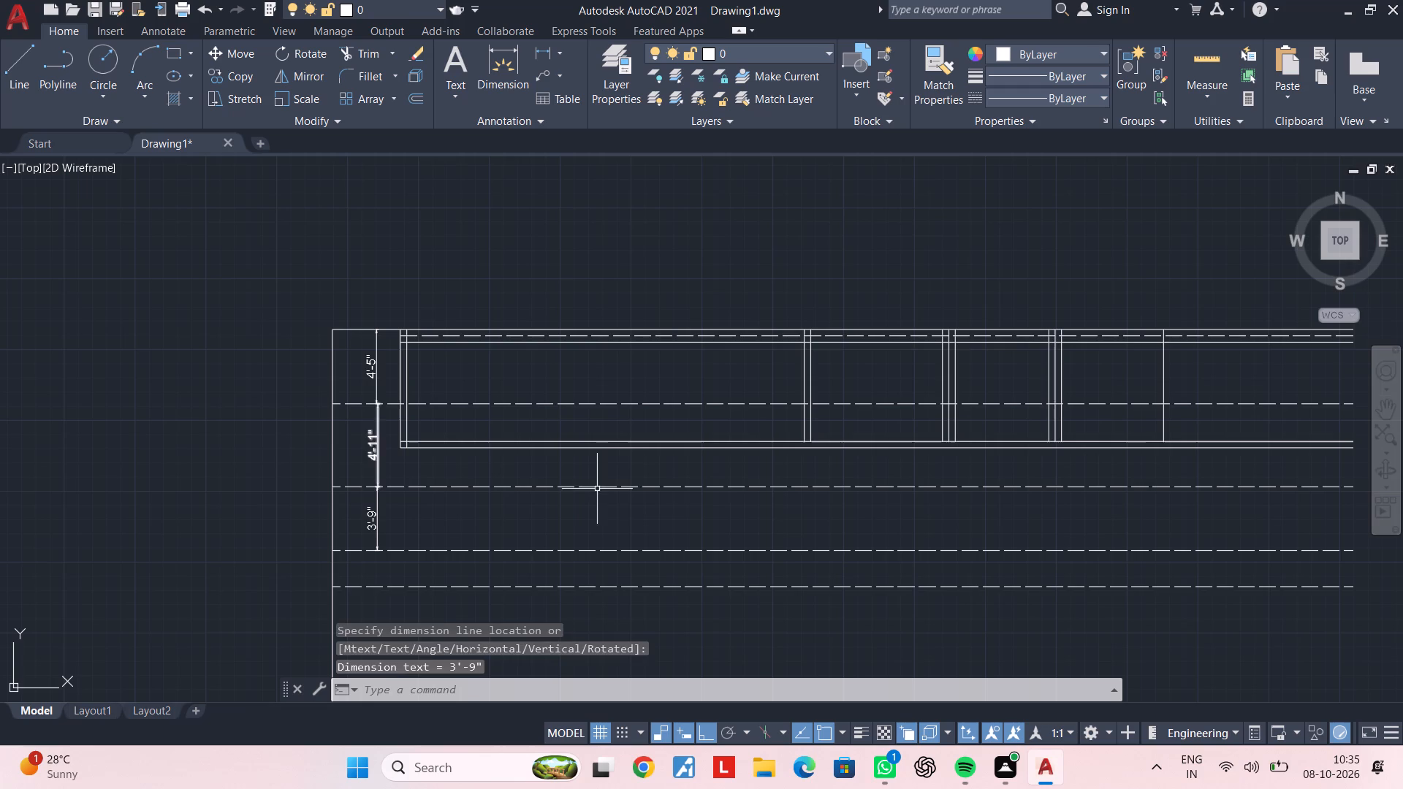
key("Escape")
Extend both lines of the second vertical wall from the left down to the third full-width dashed line.
middle_click_drag(794, 522, 767, 523)
key("Escape")
key("Escape")
type("ex")
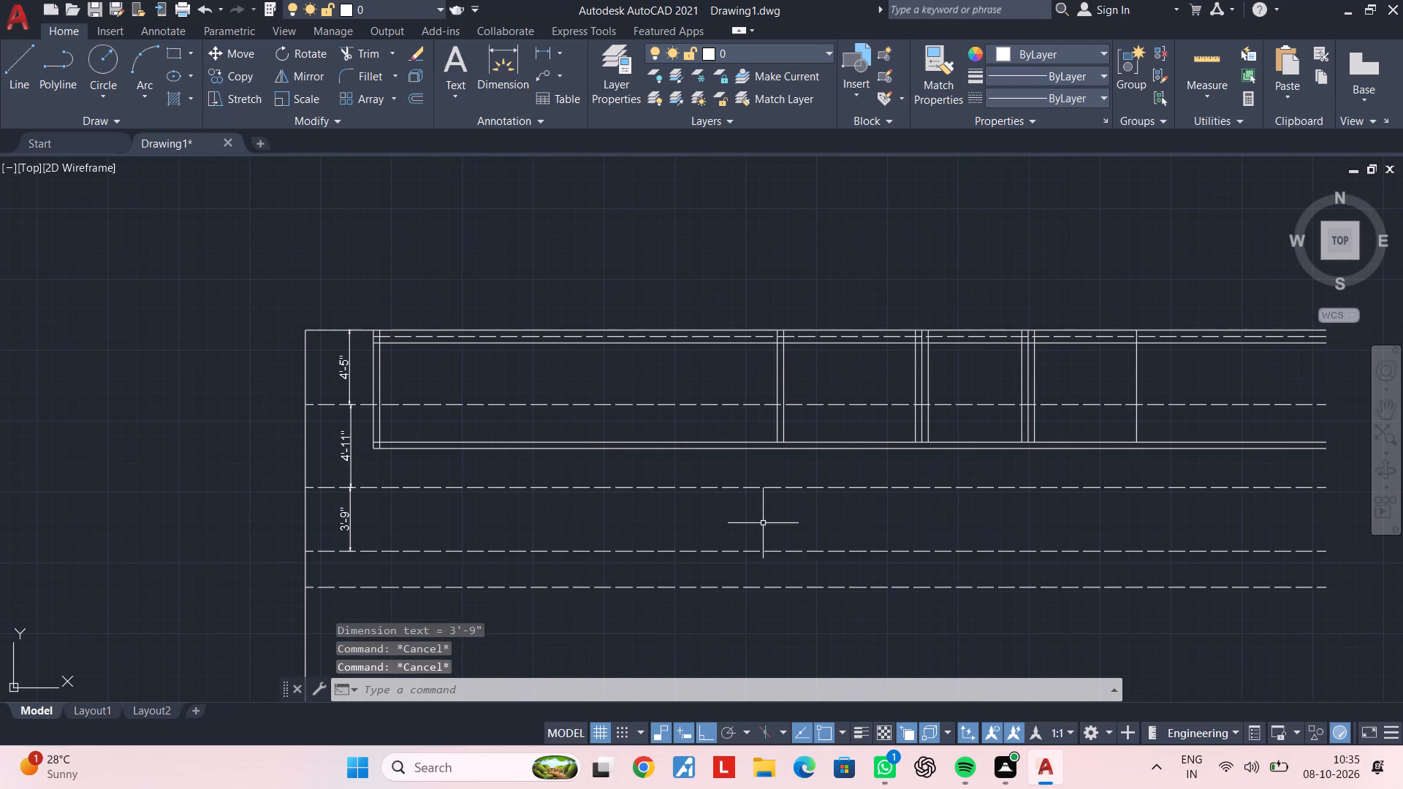
key("space")
left_click(760, 436)
left_click(824, 435)
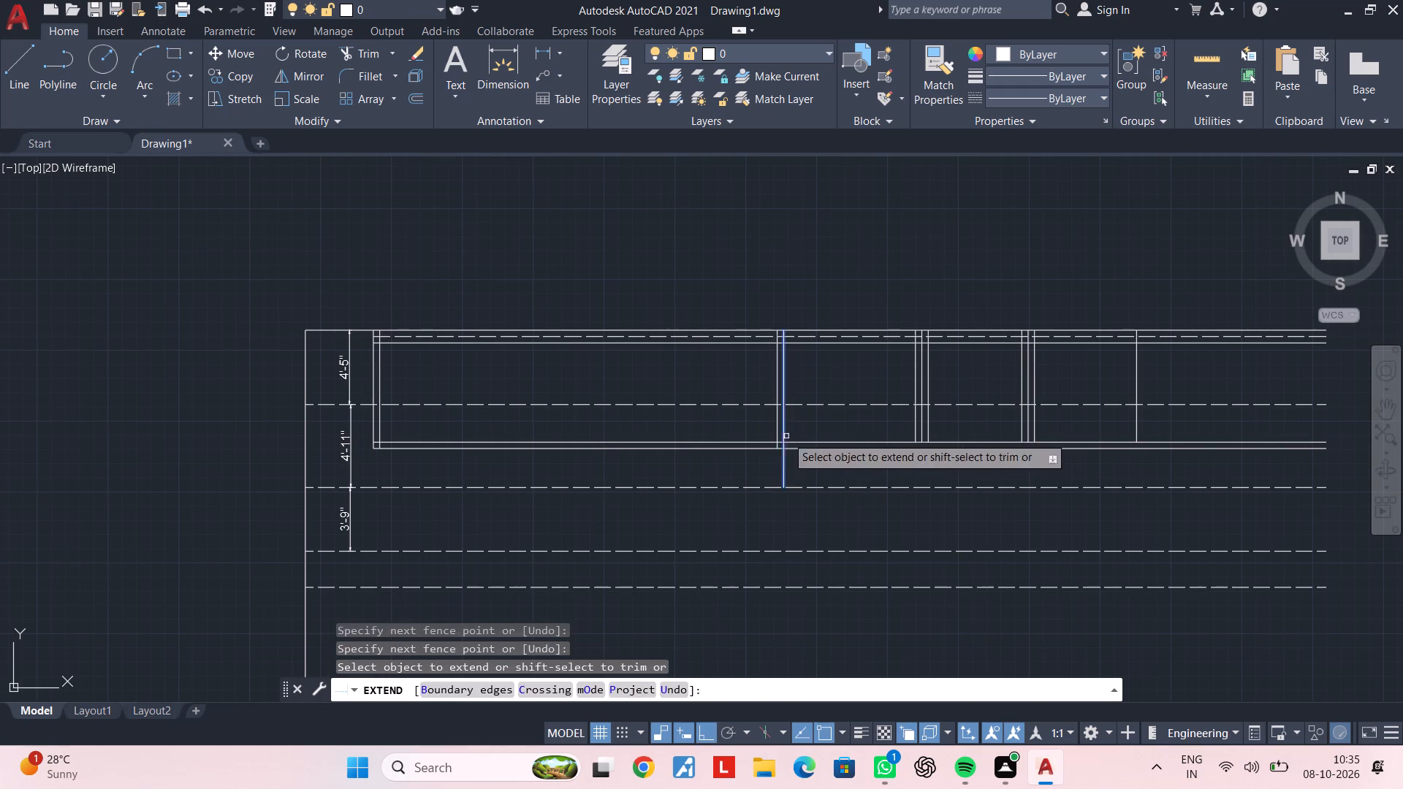
left_click(768, 435)
left_click(824, 432)
left_click(764, 468)
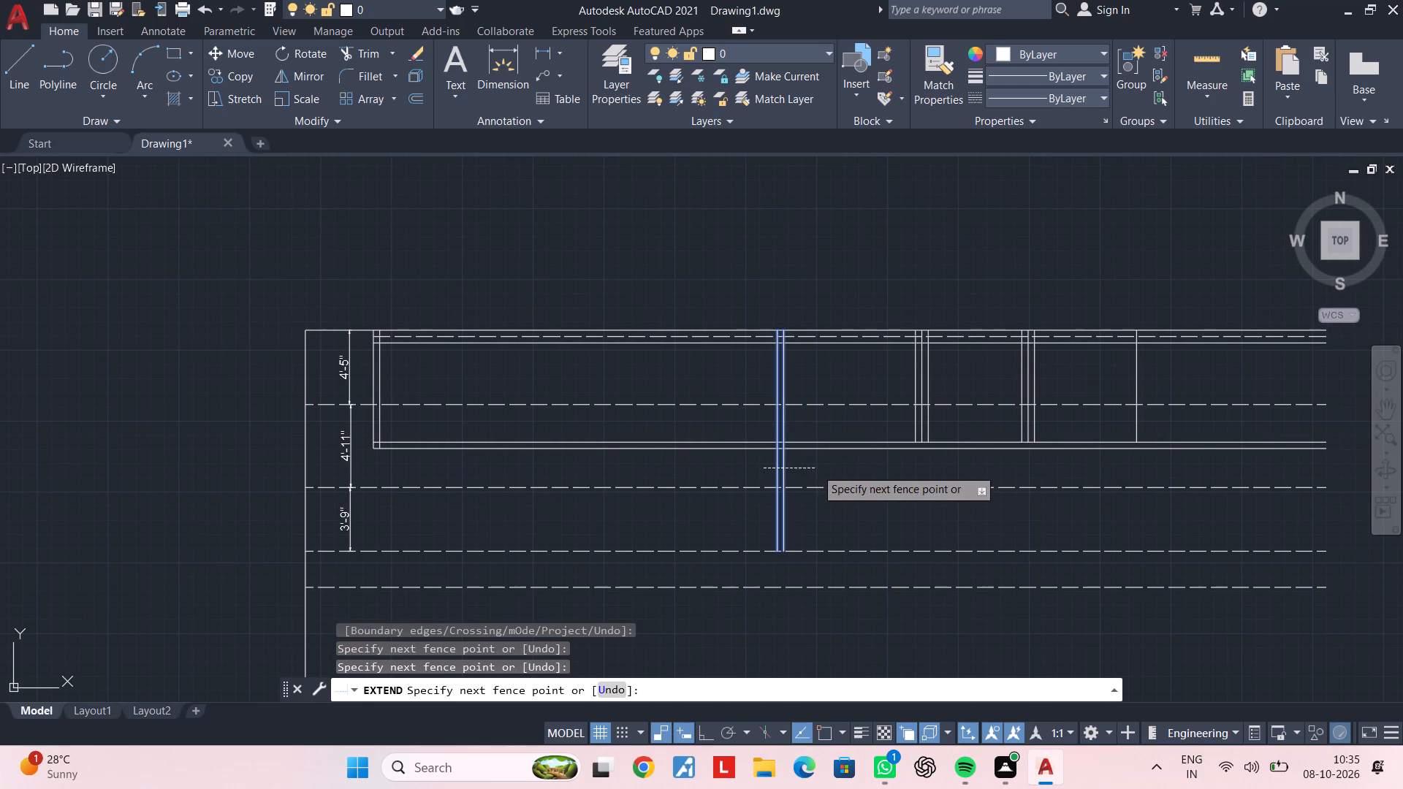
left_click(815, 468)
key("Escape")
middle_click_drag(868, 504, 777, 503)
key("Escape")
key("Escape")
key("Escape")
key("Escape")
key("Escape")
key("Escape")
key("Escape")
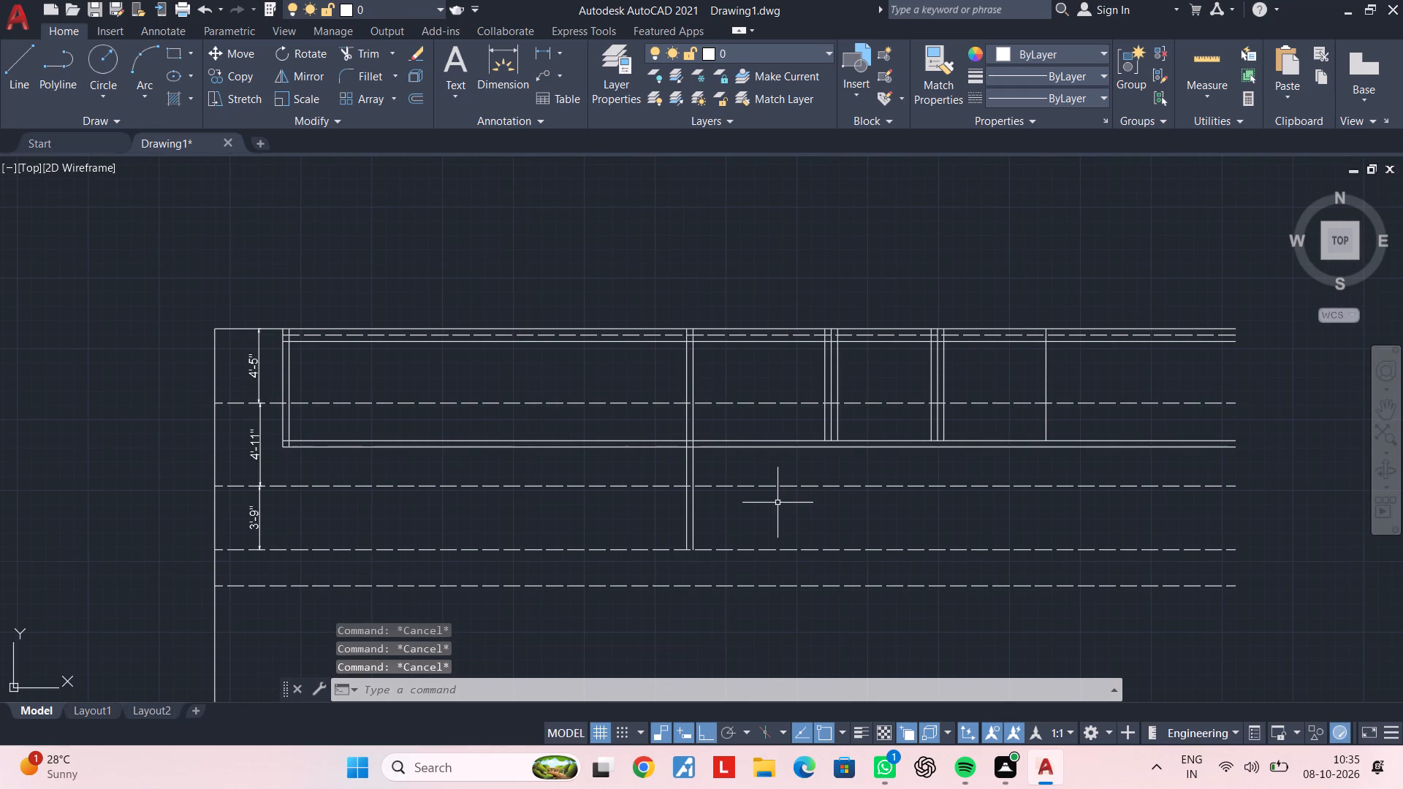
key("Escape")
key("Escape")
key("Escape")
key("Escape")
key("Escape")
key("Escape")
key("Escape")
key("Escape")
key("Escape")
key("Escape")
Offset the dashed line at the second wall's lower end downward by 4.5".
middle_click_drag(712, 536, 710, 467)
scroll(709, 486, "up", 2)
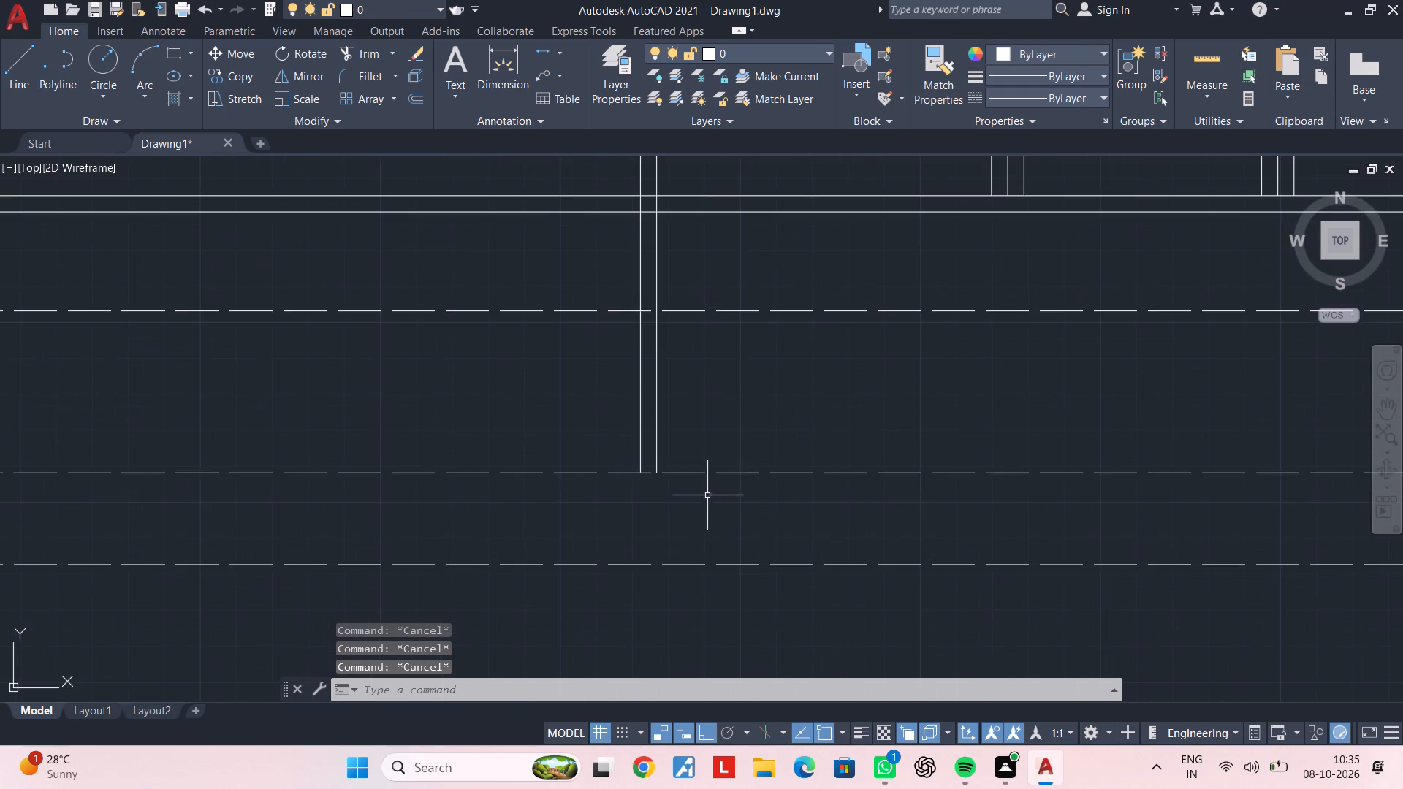
middle_click_drag(707, 495, 704, 507)
key("Escape")
key("Escape")
key("Escape")
type("of")
key("space")
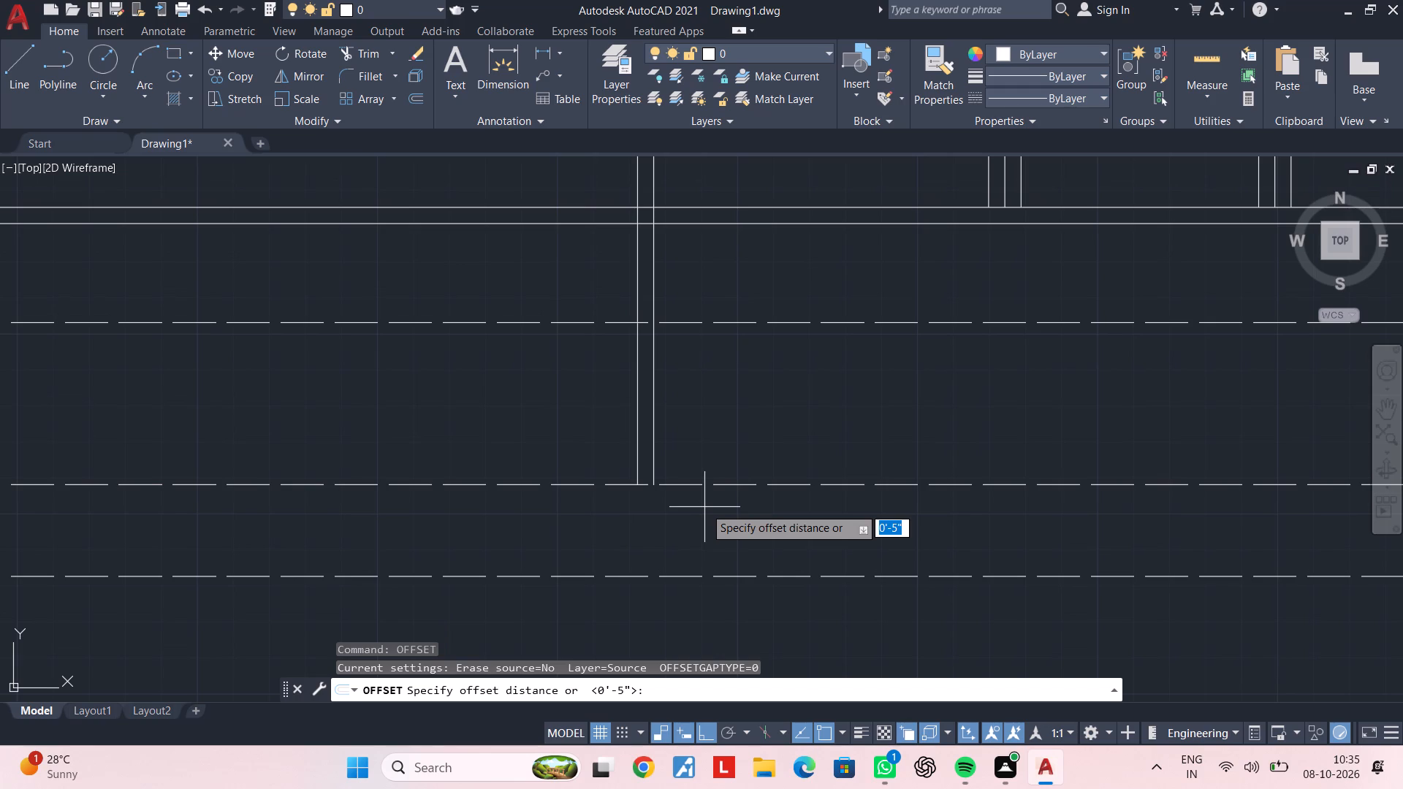
key("4")
type(".5\"")
key("Return")
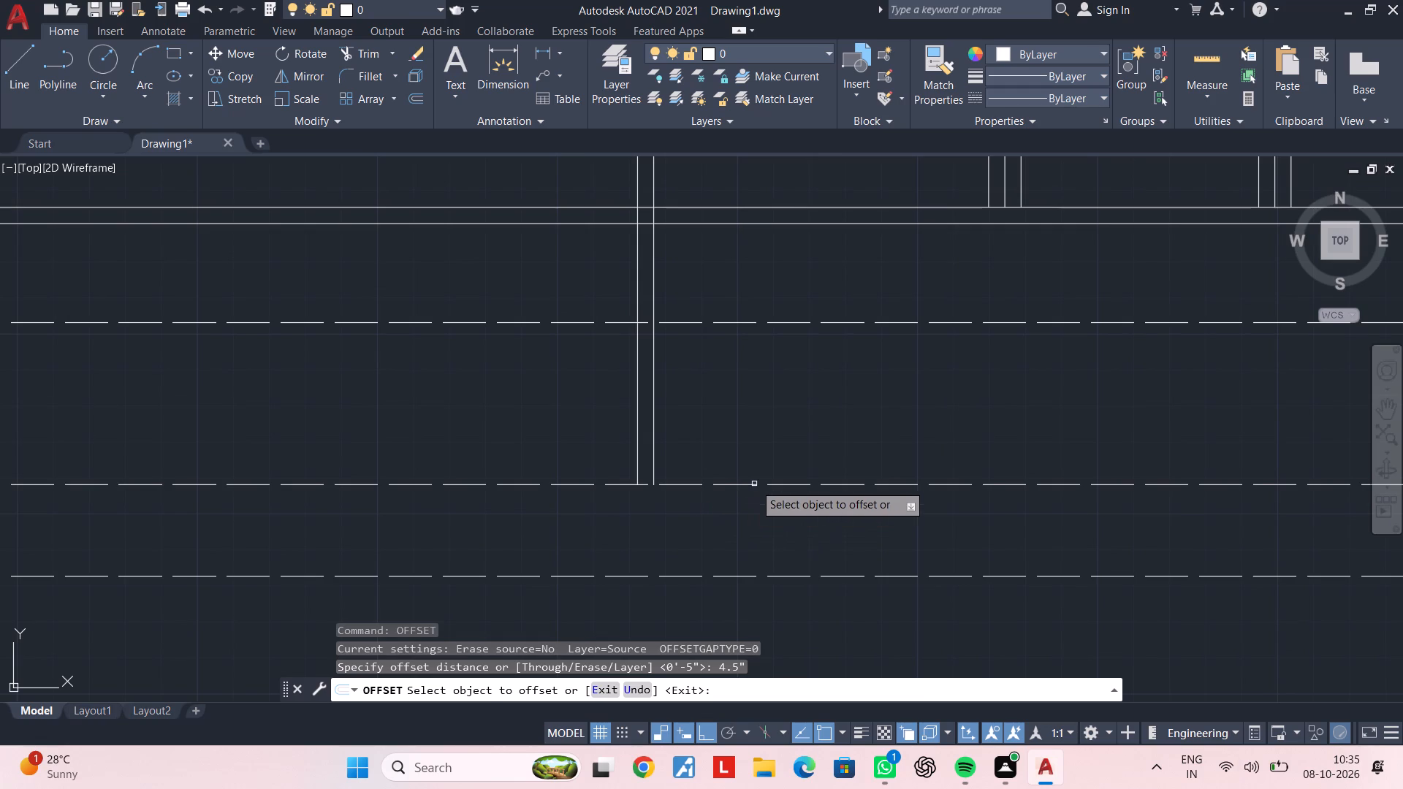
left_click(754, 484)
left_click(756, 528)
key("Escape")
key("Escape")
key("Escape")
Match the new offset line's properties to the solid vertical wall line.
type("ma")
key("space")
left_click(653, 393)
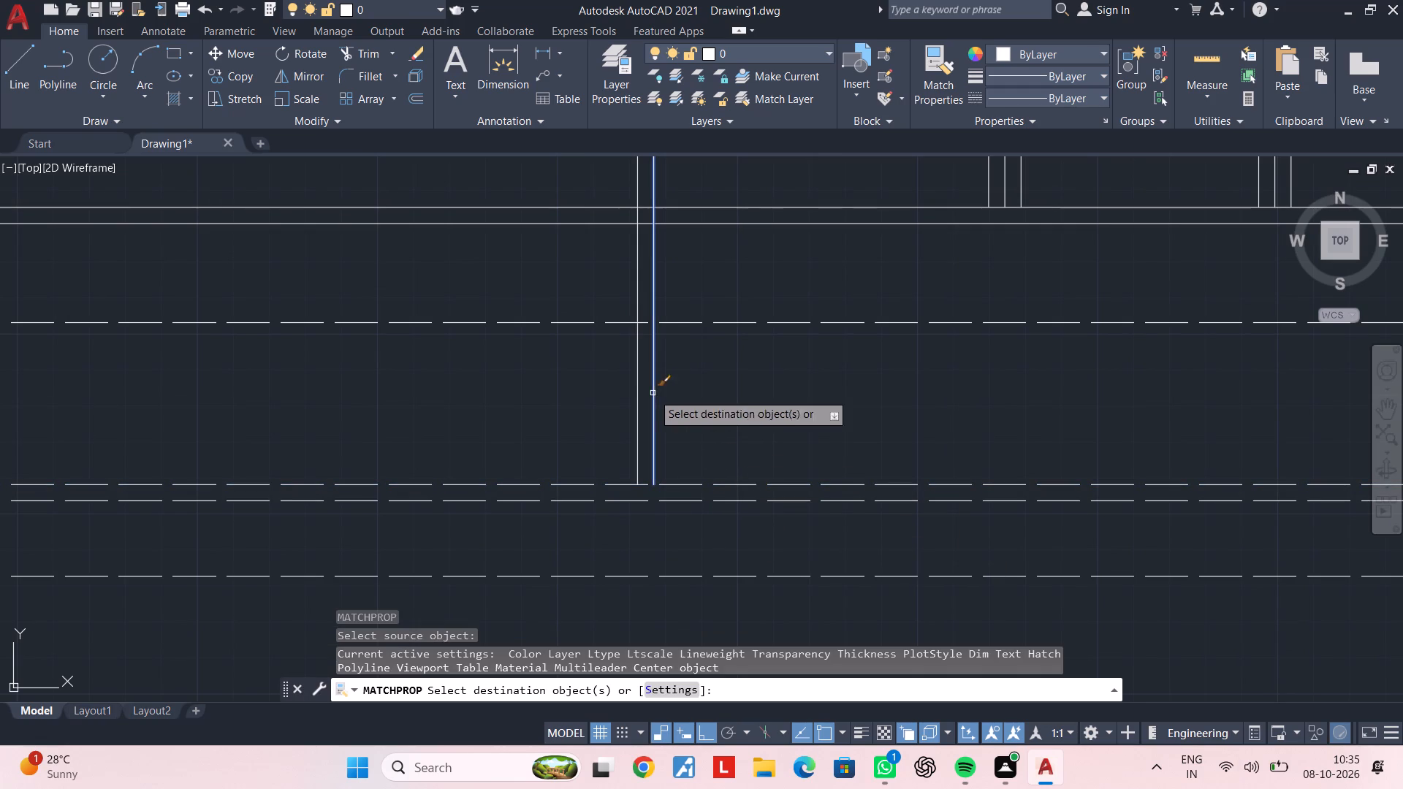
left_click(693, 501)
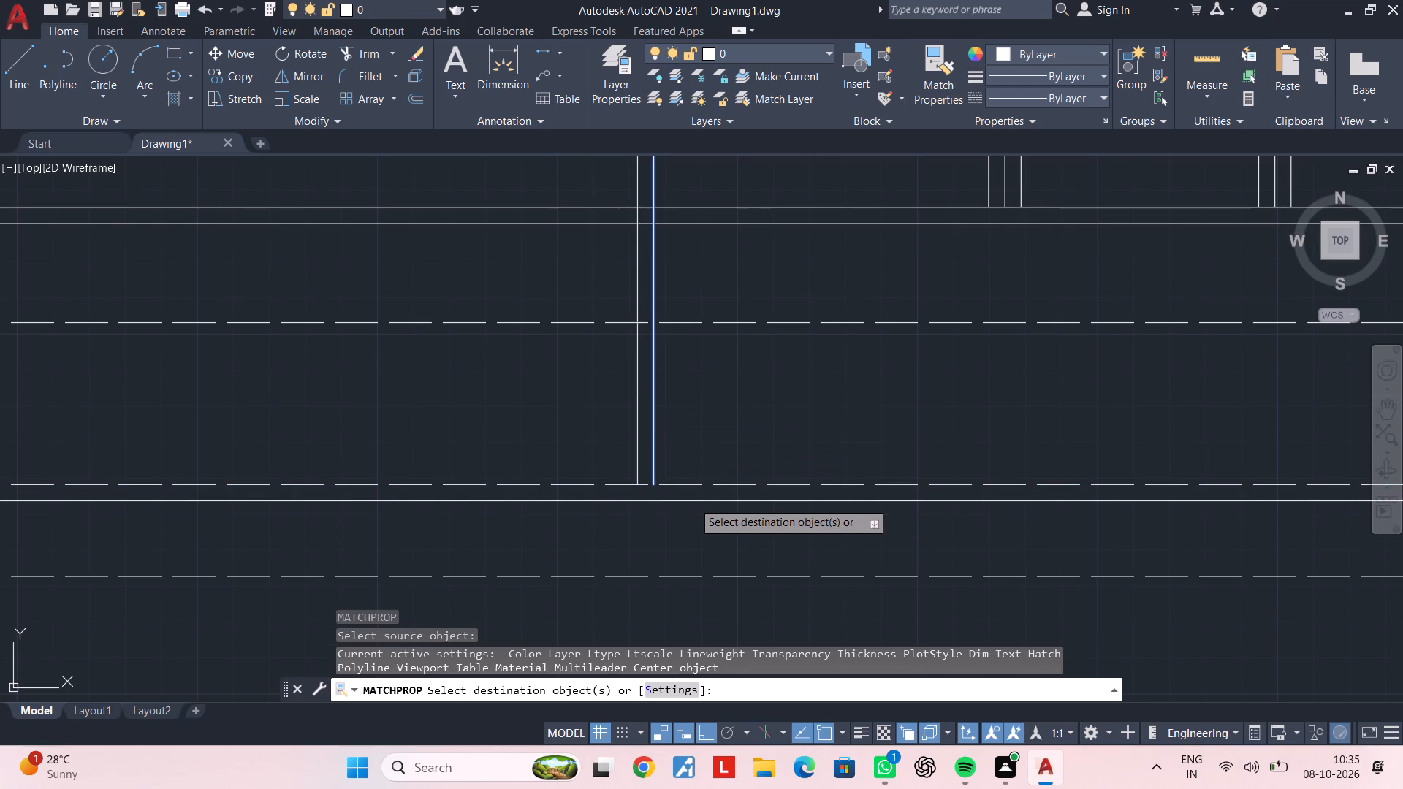
left_click(693, 501)
key("Escape")
key("Escape")
key("Escape")
Extend both lines of the second vertical wall down to the new solid offset line.
type("ex")
key("space")
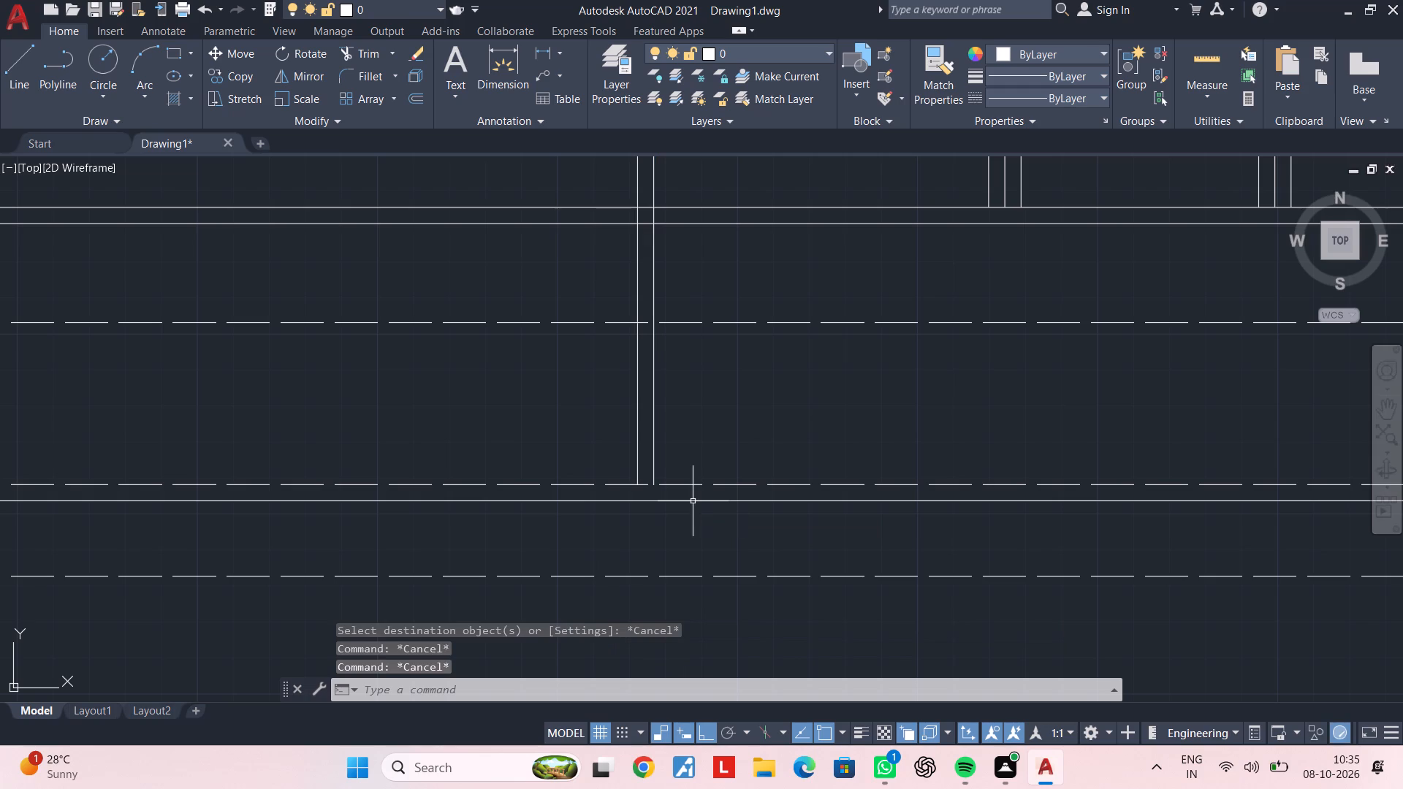
left_click(688, 423)
left_click(615, 448)
key("Escape")
key("Escape")
Trim off the part of the new solid line that runs past the second wall's left face.
type("tr")
key("space")
left_click(604, 501)
key("Escape")
Draw a solid horizontal line over the third full-width dashed line, from the second wall's left face toward the right end.
scroll(726, 510, "down", 1)
middle_click_drag(726, 510, 465, 507)
key("Escape")
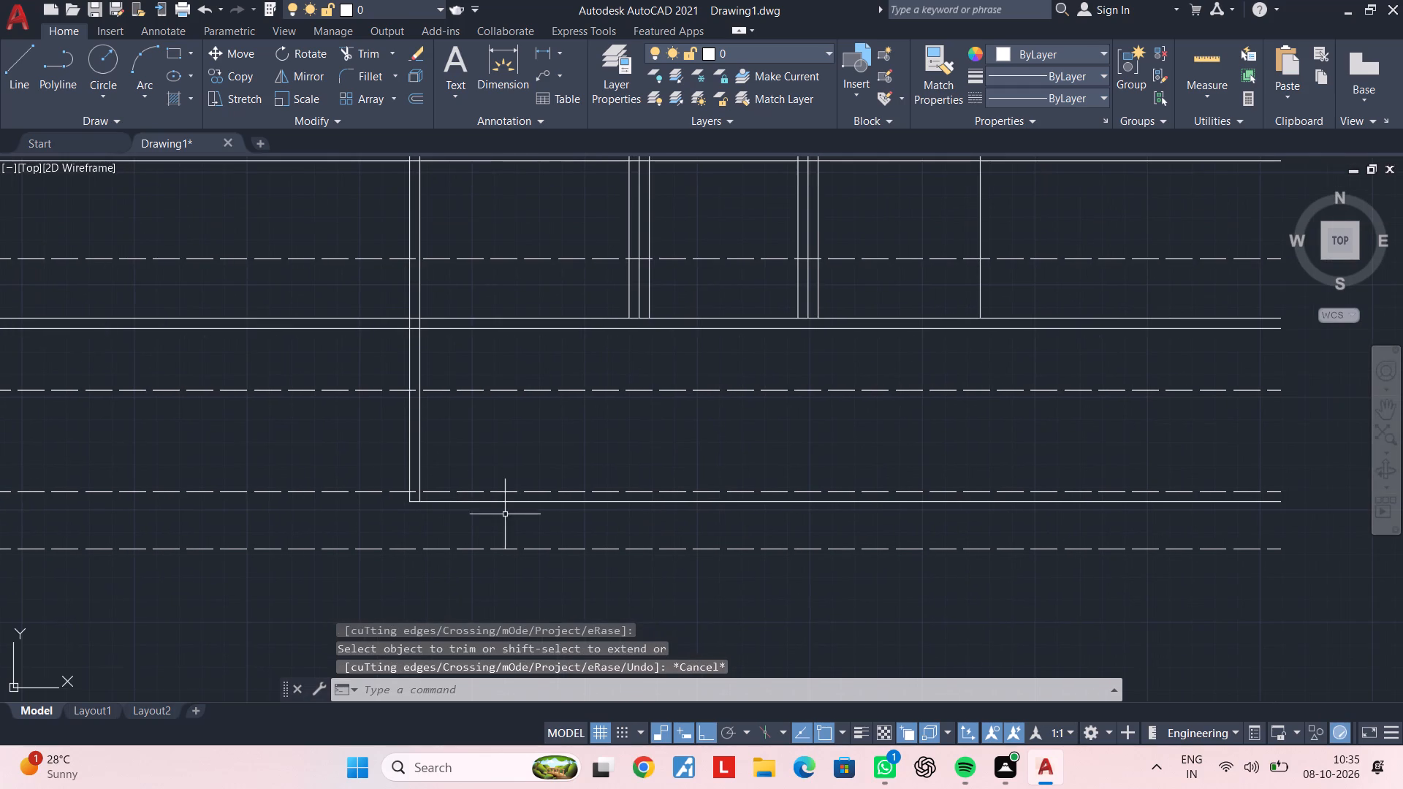
key("Escape")
key("Escape")
type("l")
key("space")
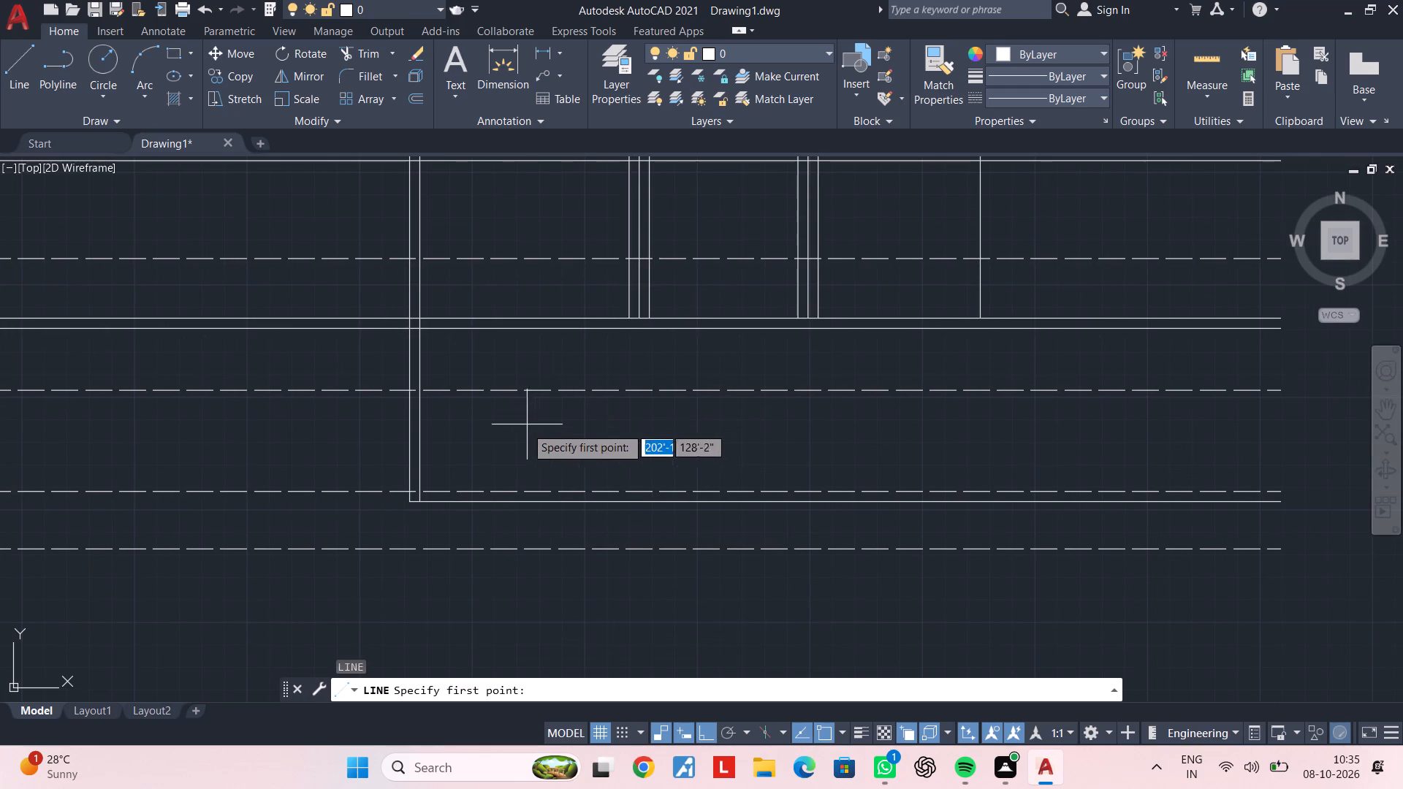
scroll(431, 498, "up", 2)
left_click(373, 479)
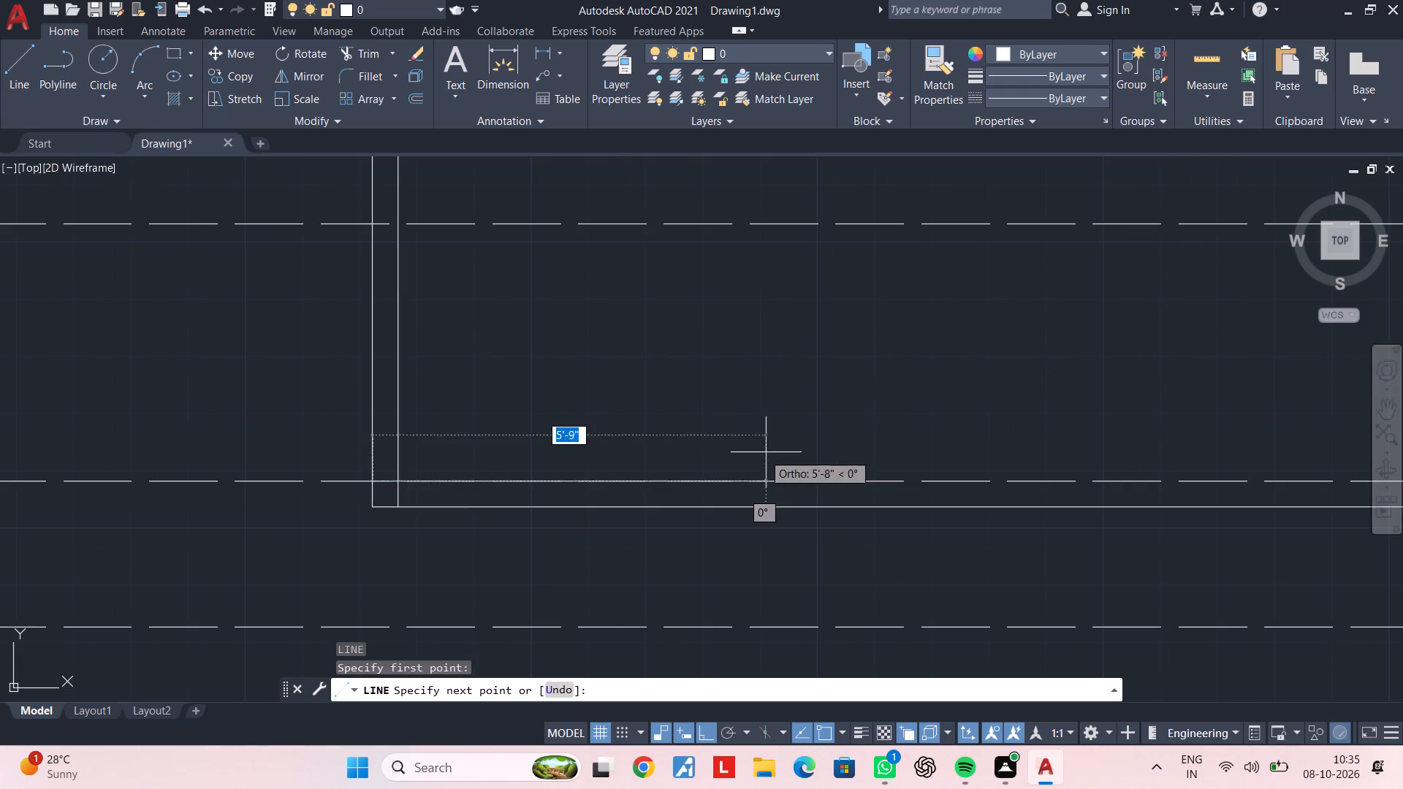
scroll(766, 452, "down", 1)
middle_click_drag(753, 452, 484, 454)
middle_click_drag(866, 446, 416, 458)
left_click(834, 479)
key("Escape")
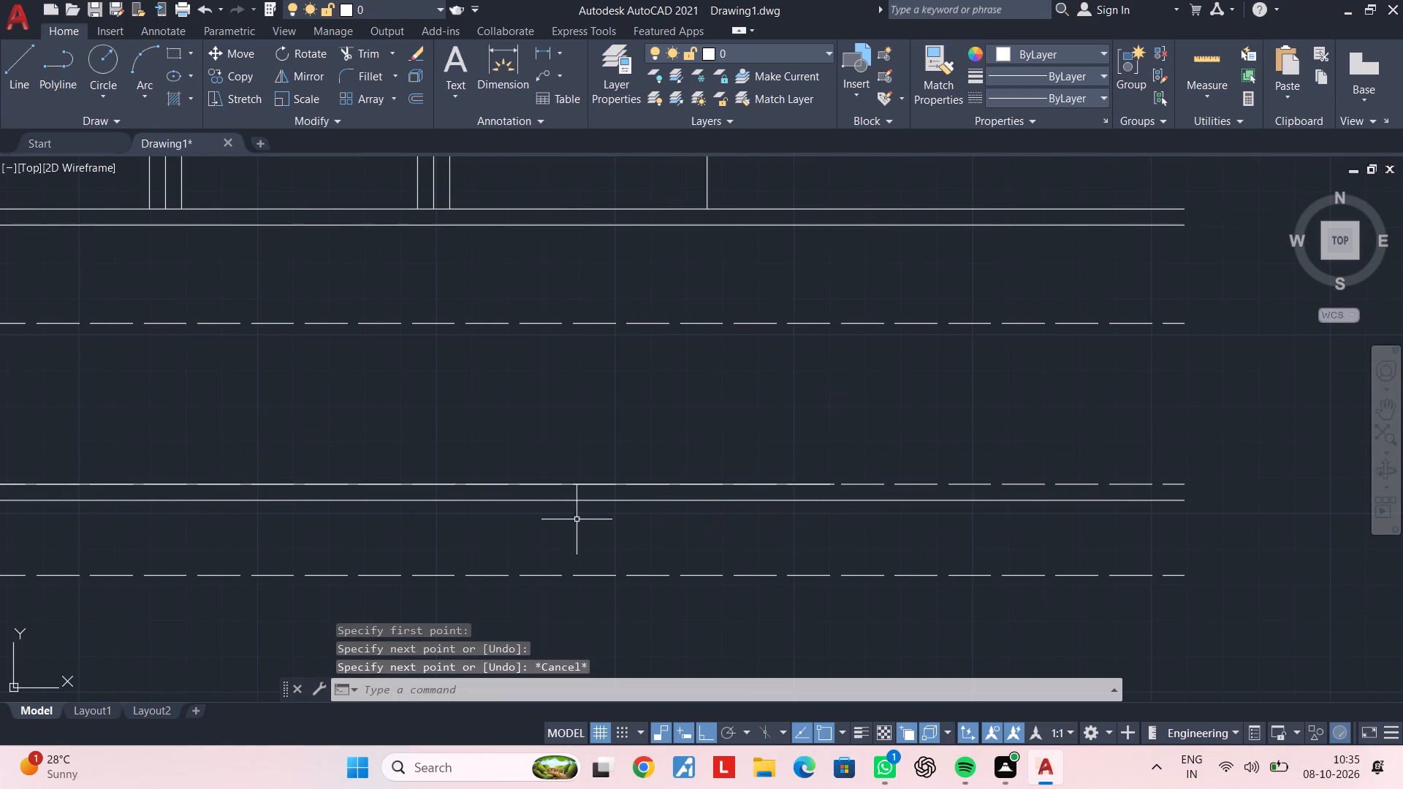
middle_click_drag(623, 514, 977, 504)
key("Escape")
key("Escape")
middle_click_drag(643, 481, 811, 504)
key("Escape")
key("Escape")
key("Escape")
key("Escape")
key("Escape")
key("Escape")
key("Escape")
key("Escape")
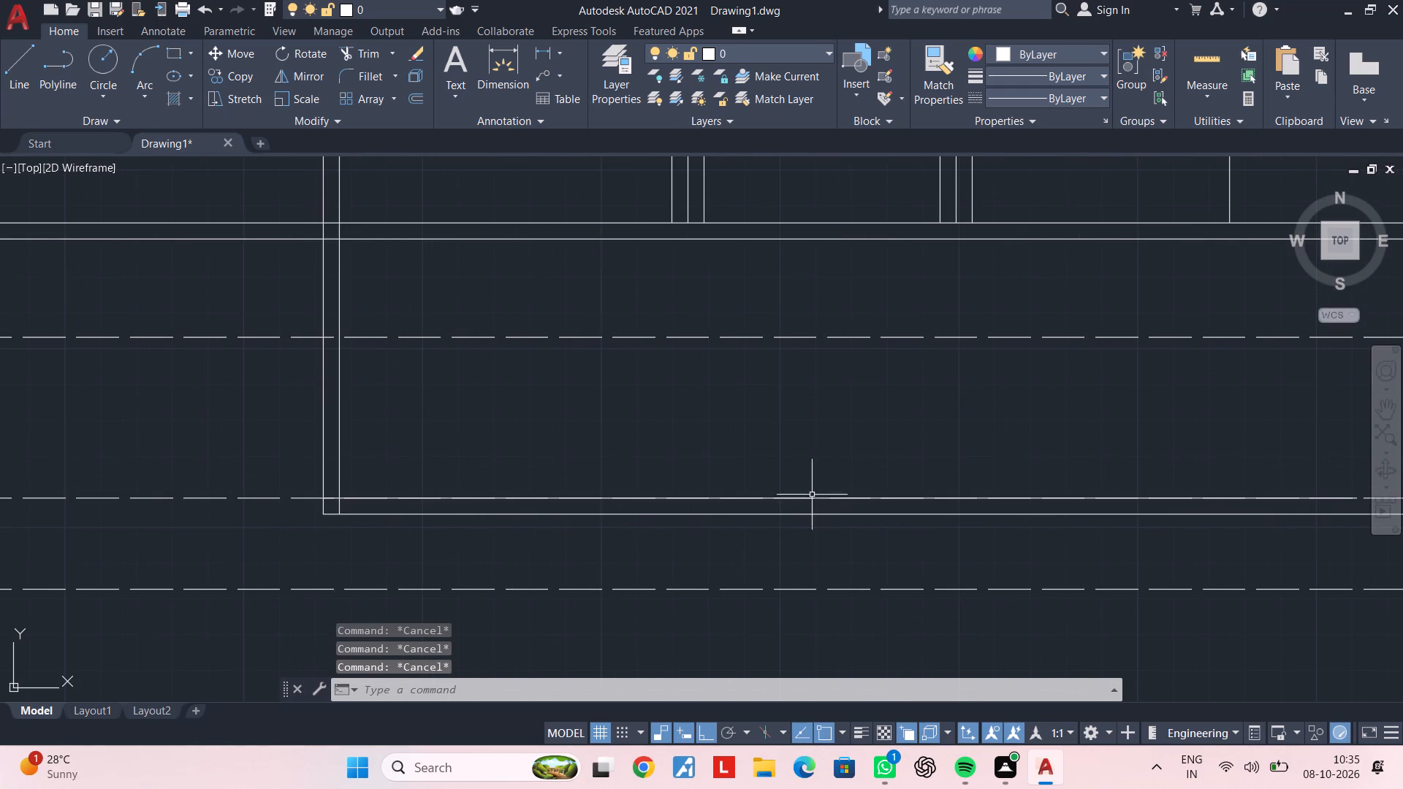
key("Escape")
Match the middle lines of the third and fourth vertical walls to the dashed centreline's properties.
middle_click_drag(811, 503, 691, 513)
middle_click_drag(683, 444, 711, 527)
middle_click_drag(642, 508, 710, 510)
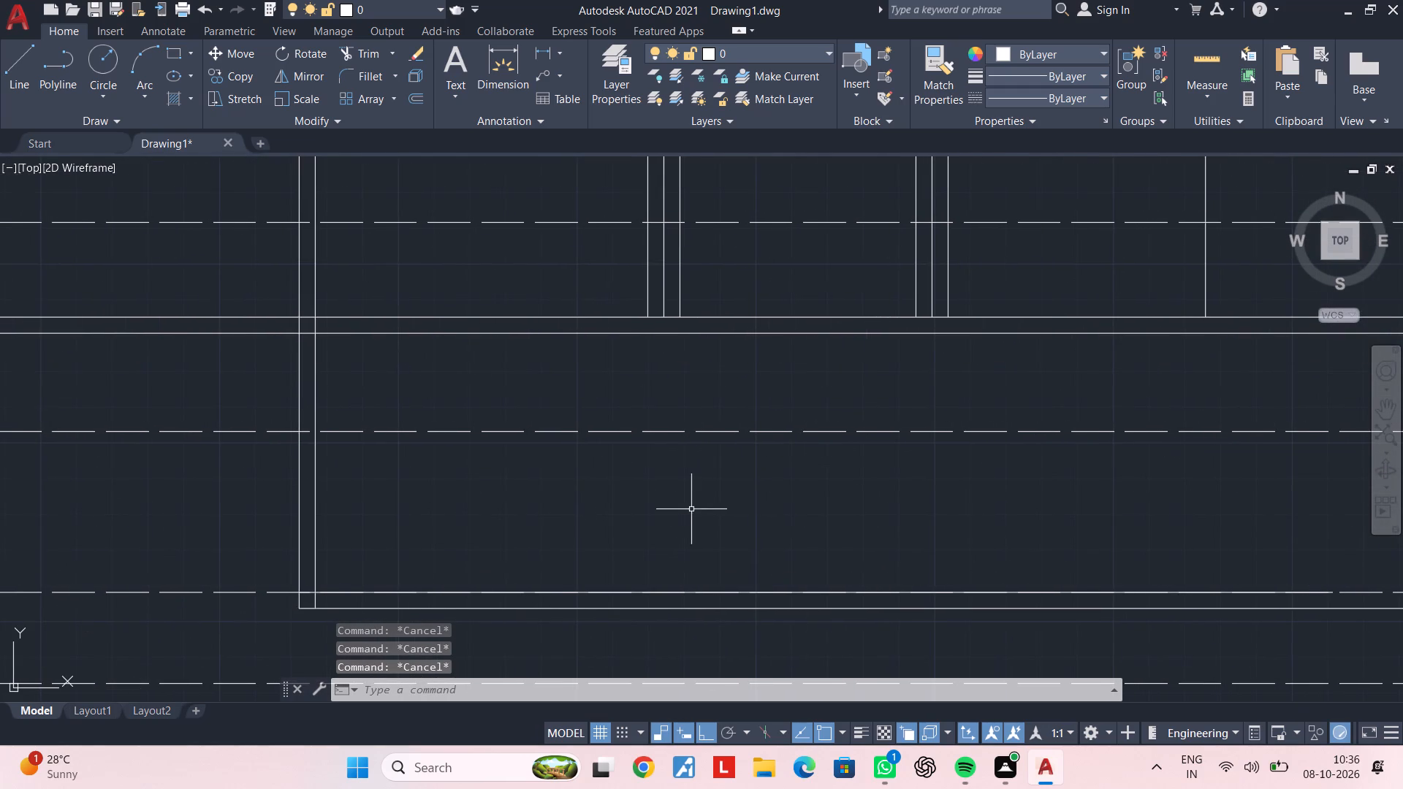
scroll(685, 502, "down", 1)
middle_click_drag(685, 502, 702, 528)
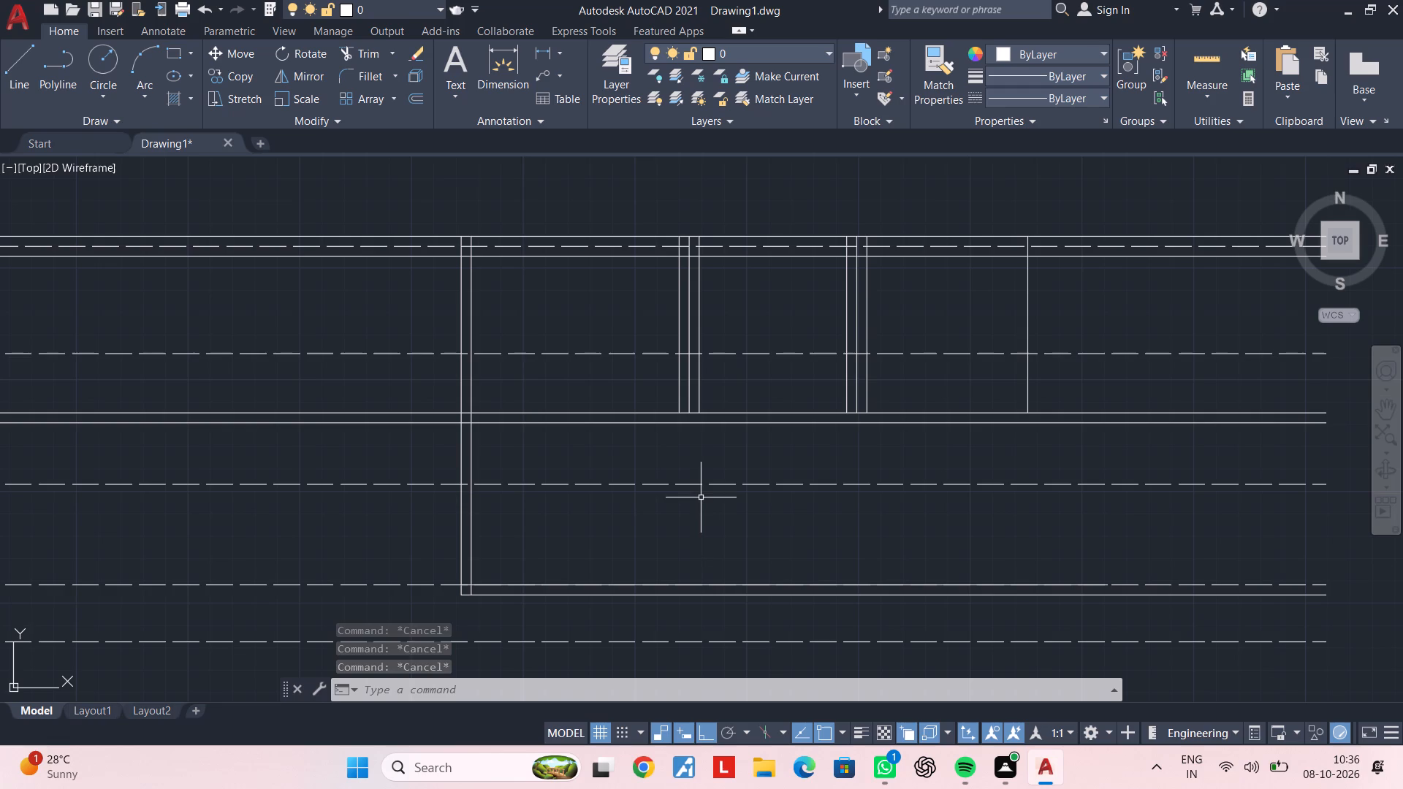
middle_click_drag(704, 500, 707, 530)
key("Escape")
key("m")
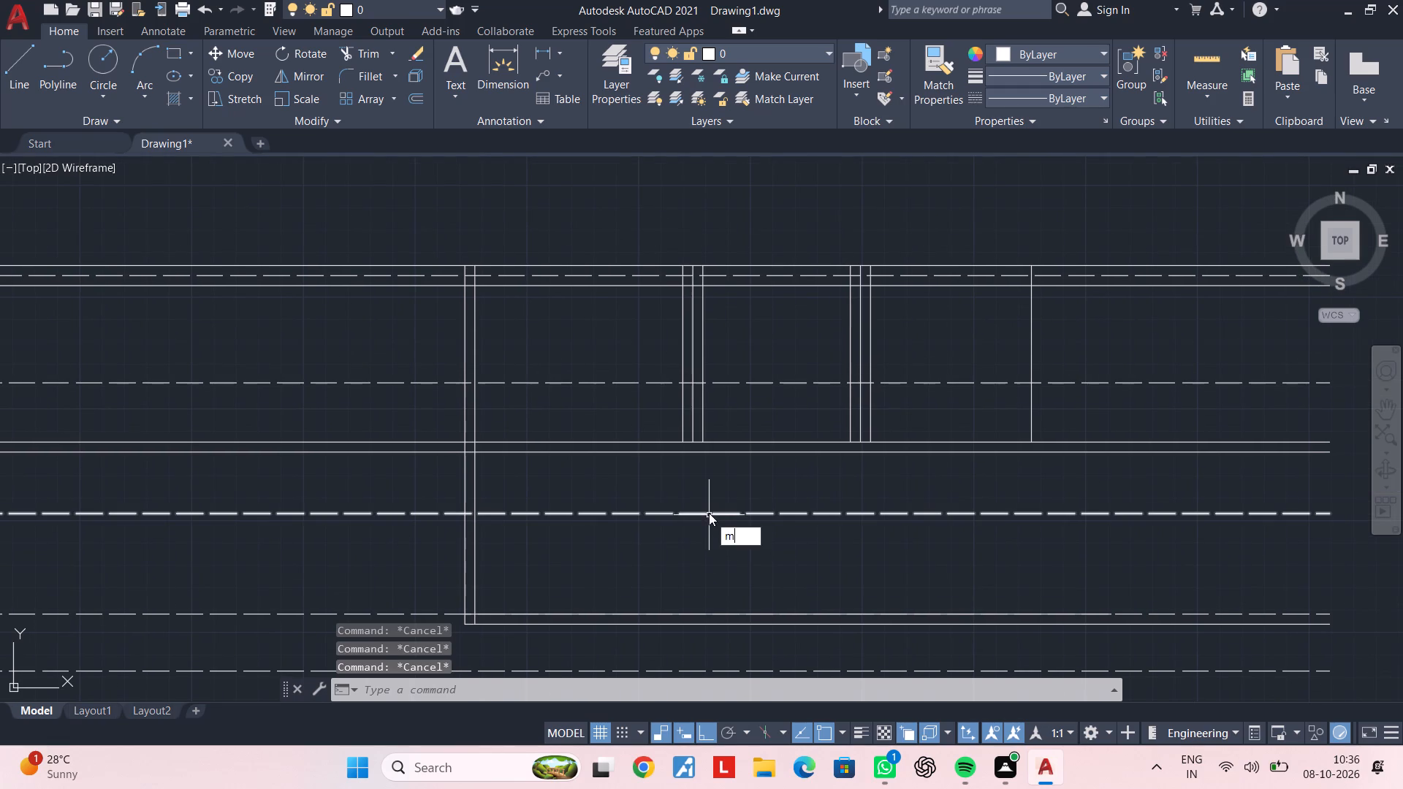
type("a")
key("space")
left_click(736, 514)
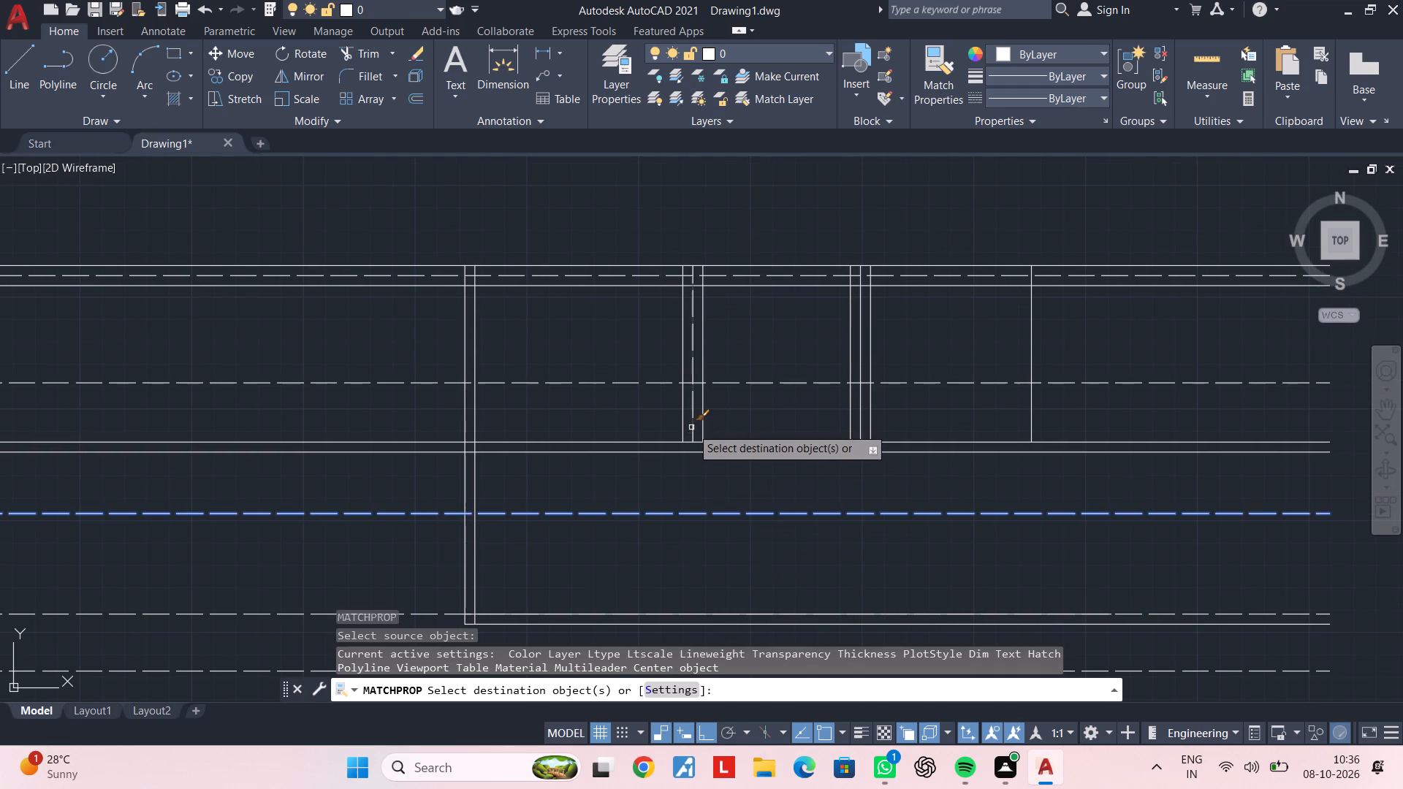
left_click(691, 427)
left_click(862, 408)
key("Escape")
key("Escape")
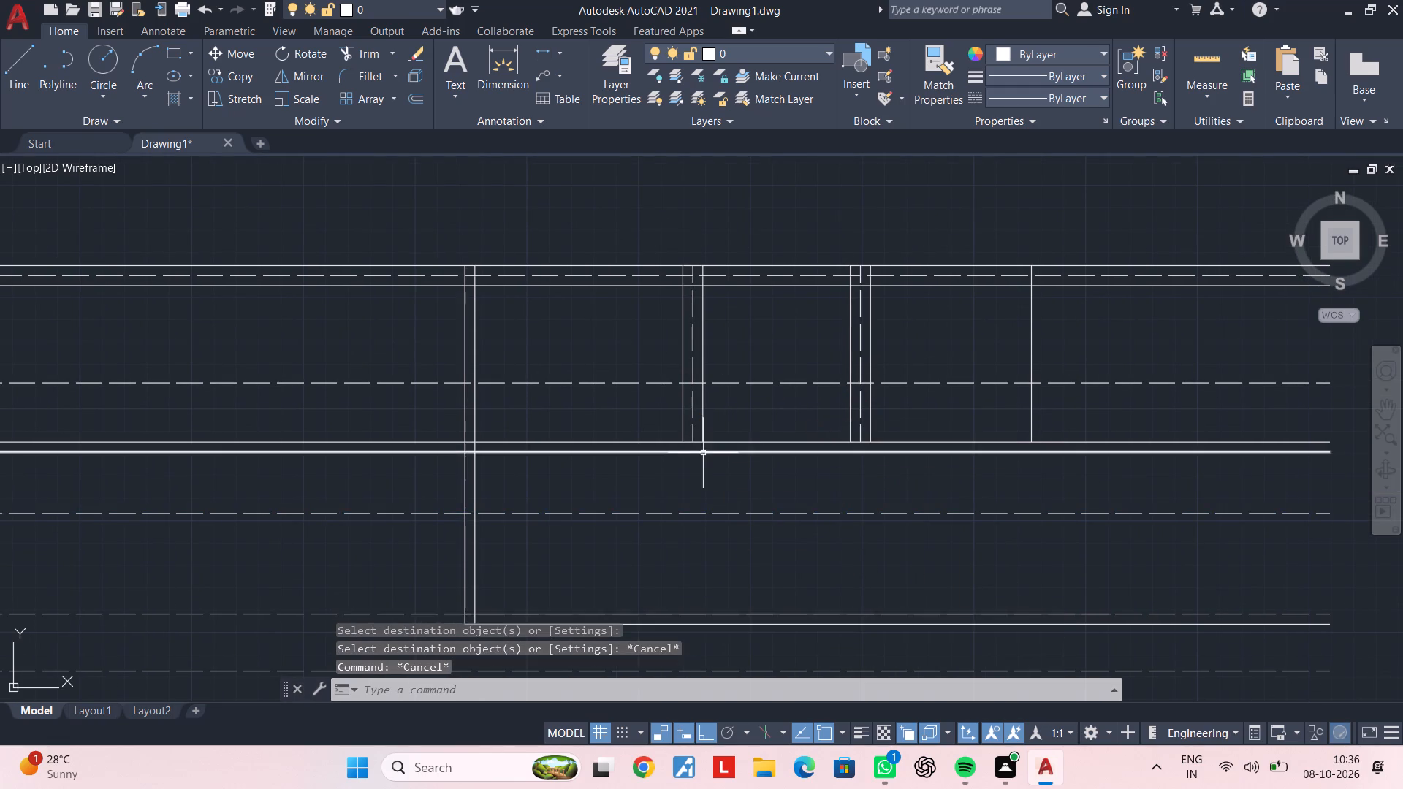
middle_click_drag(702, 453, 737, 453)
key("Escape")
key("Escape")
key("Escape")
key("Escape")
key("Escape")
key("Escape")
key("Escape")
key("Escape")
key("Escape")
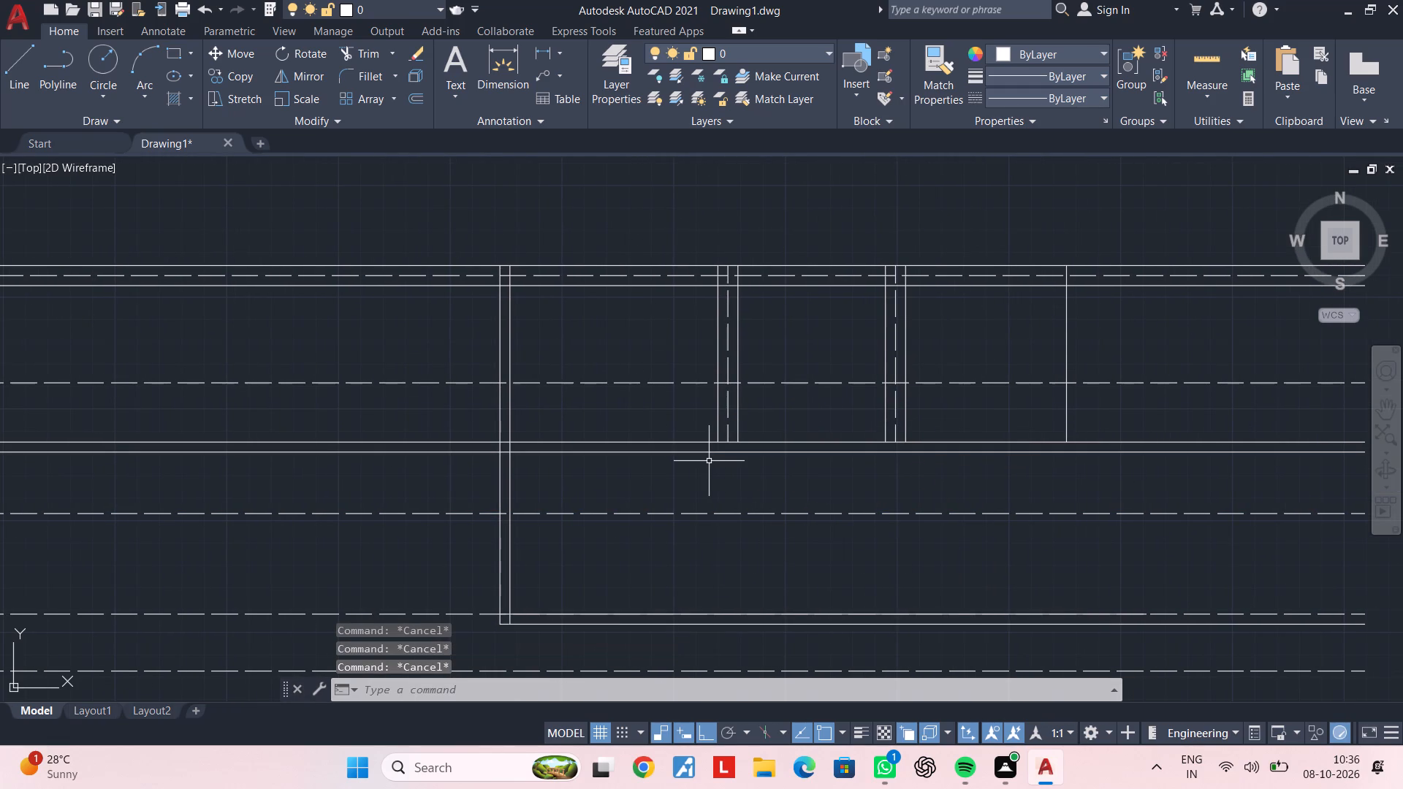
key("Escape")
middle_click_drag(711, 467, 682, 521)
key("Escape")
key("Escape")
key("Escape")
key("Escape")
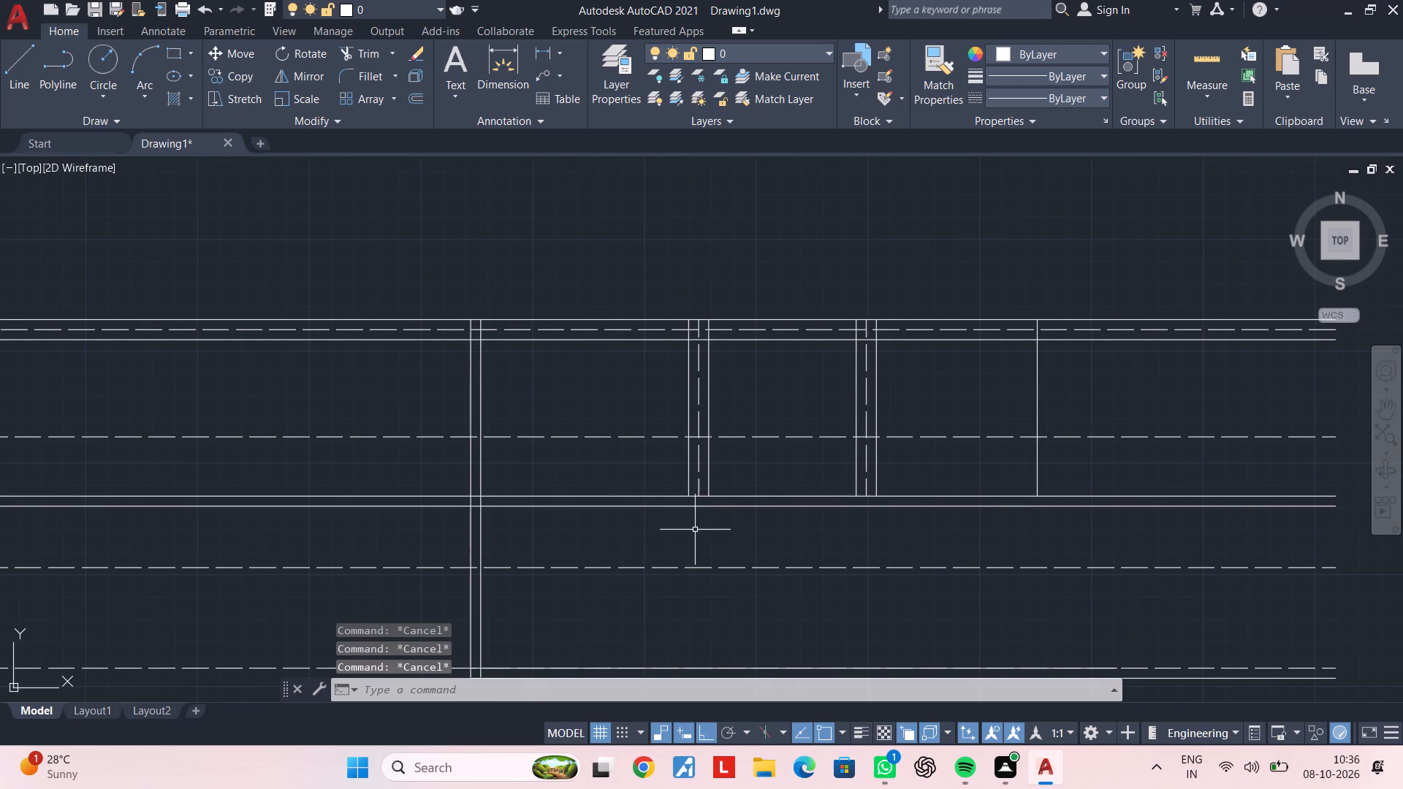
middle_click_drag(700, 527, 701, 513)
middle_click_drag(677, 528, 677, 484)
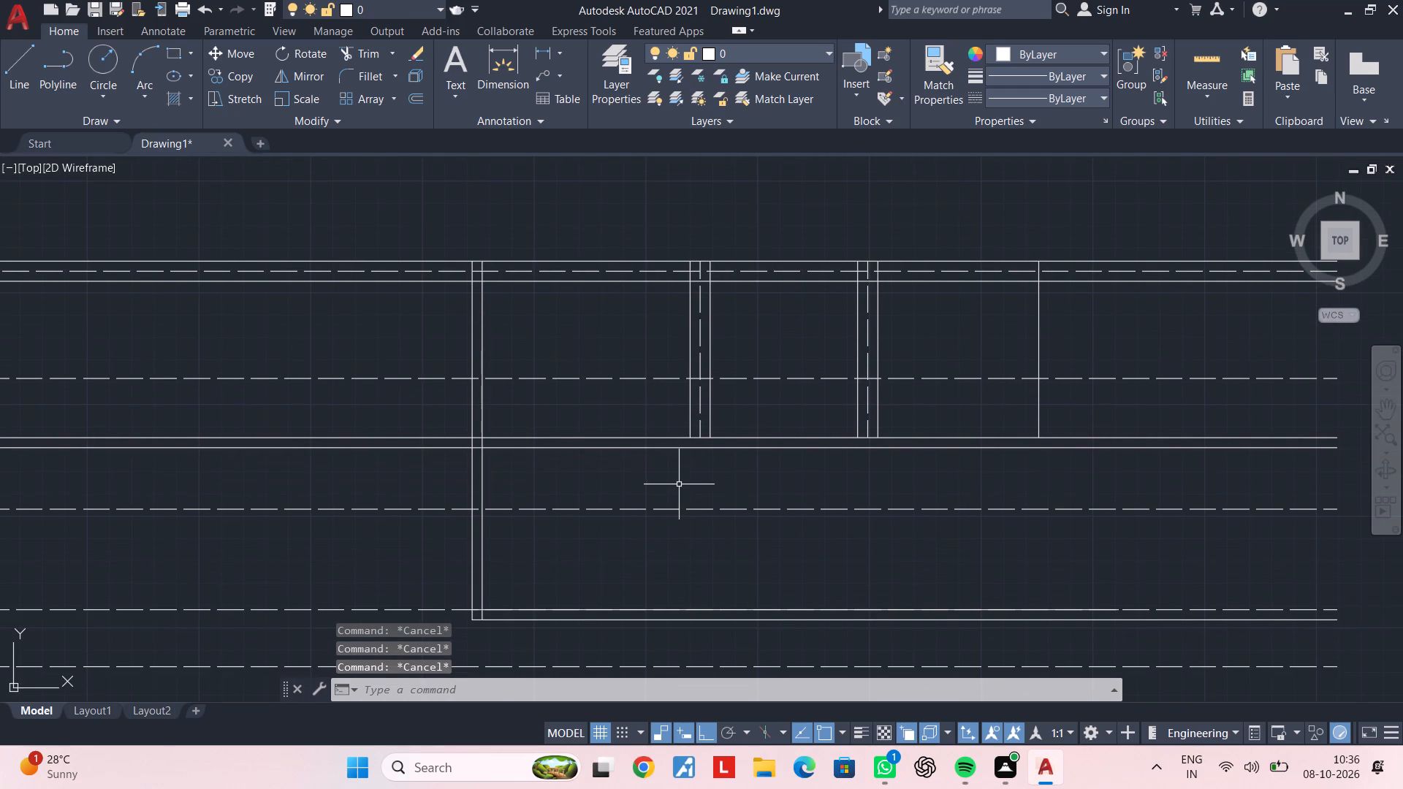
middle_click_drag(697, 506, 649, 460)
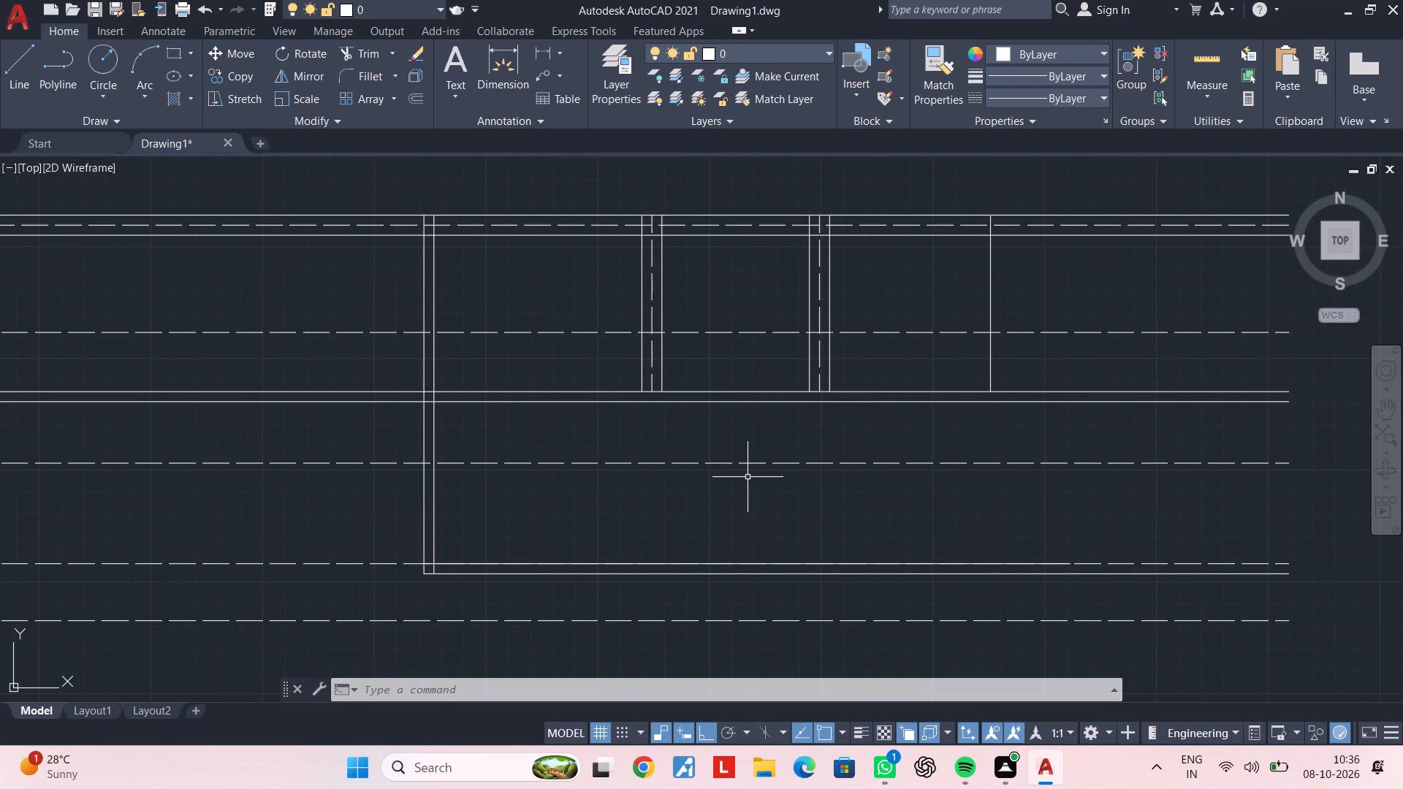
Extend the fourth vertical wall's two faces and dashed centreline down to the lowest solid wall line.
middle_click_drag(749, 479, 714, 489)
key("Escape")
key("Escape")
key("e")
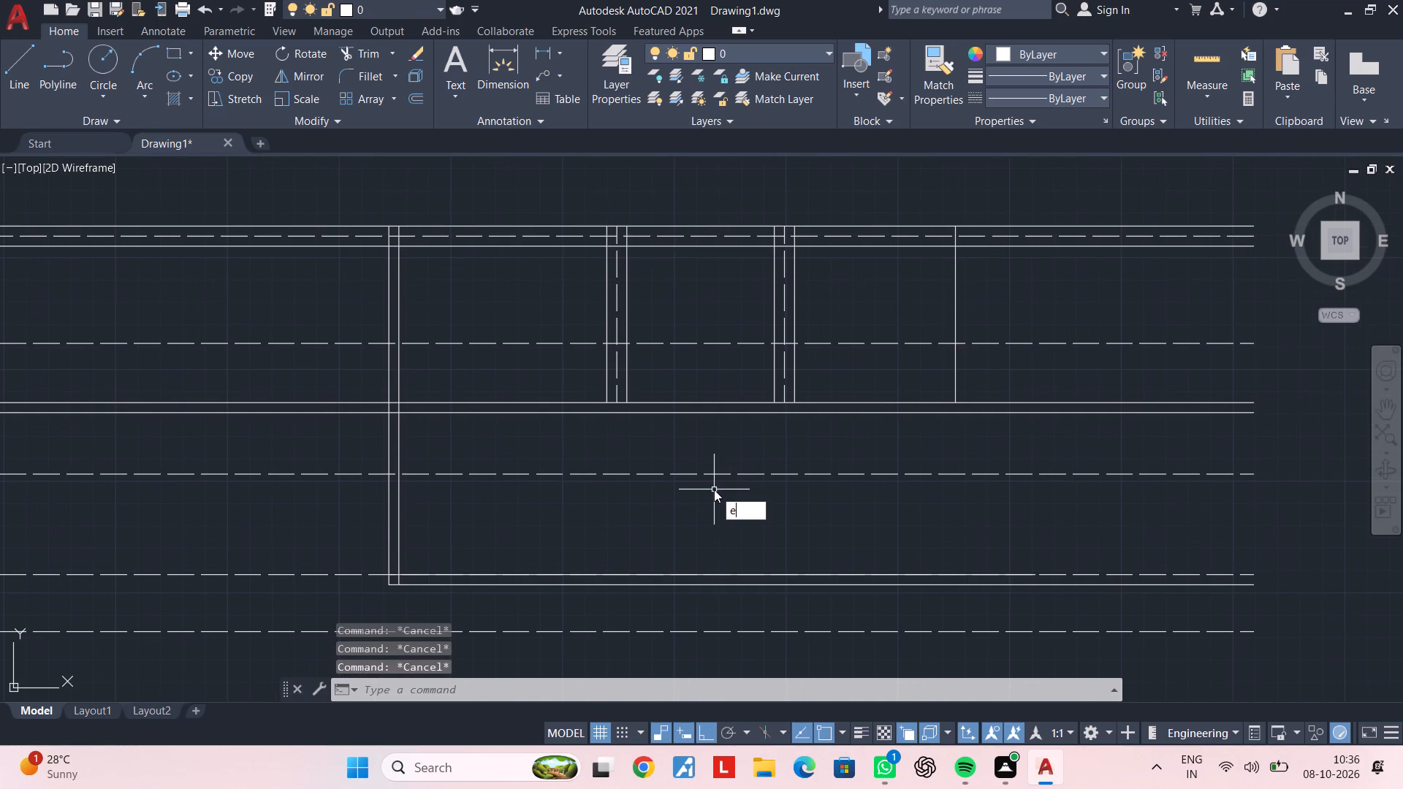
type("x")
key("space")
key("Escape")
left_click(811, 587)
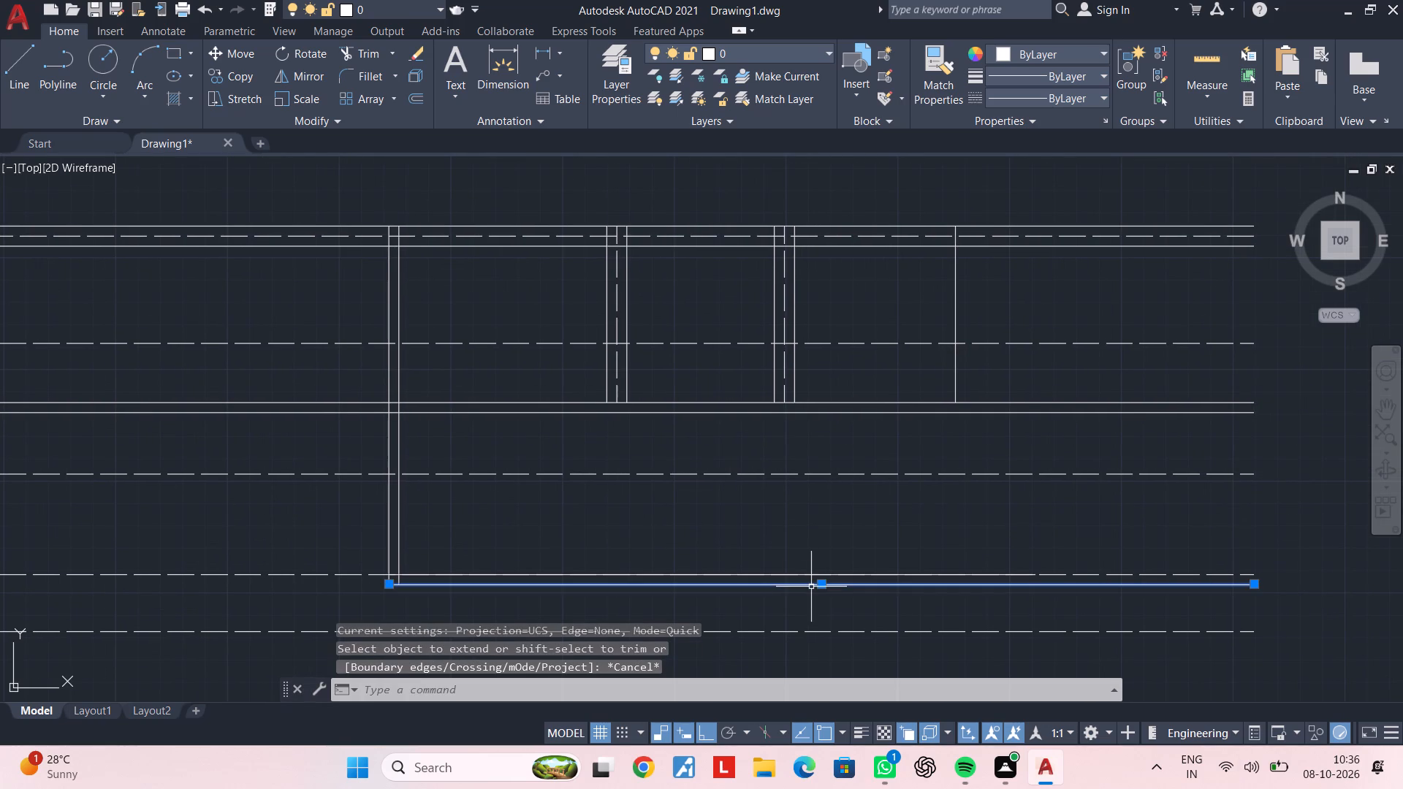
type("ex")
key("space")
left_click(814, 386)
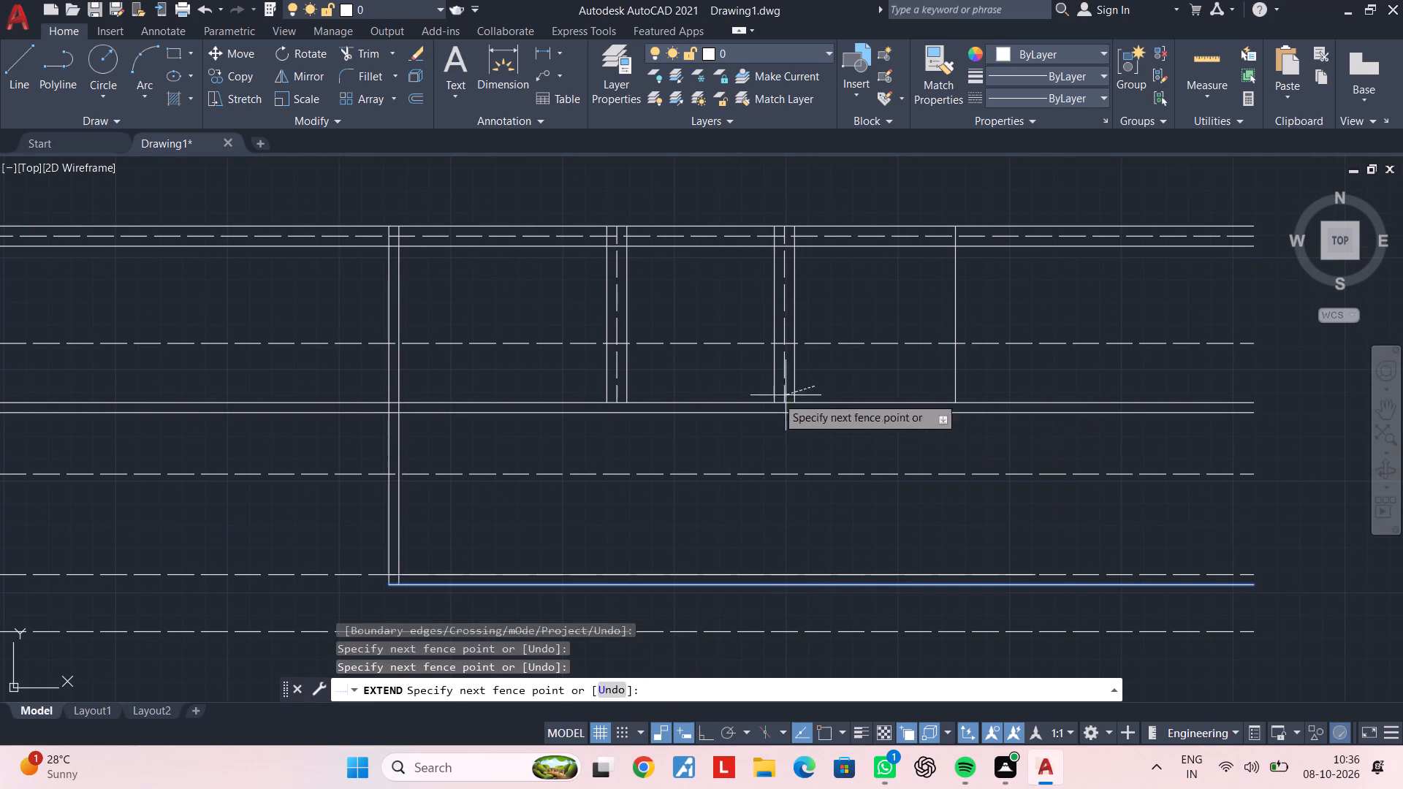
left_click(724, 400)
key("Escape")
key("Escape")
Trim the fourth vertical wall's right face between the top wall and the upper horizontal wall below it.
type("tr")
key("space")
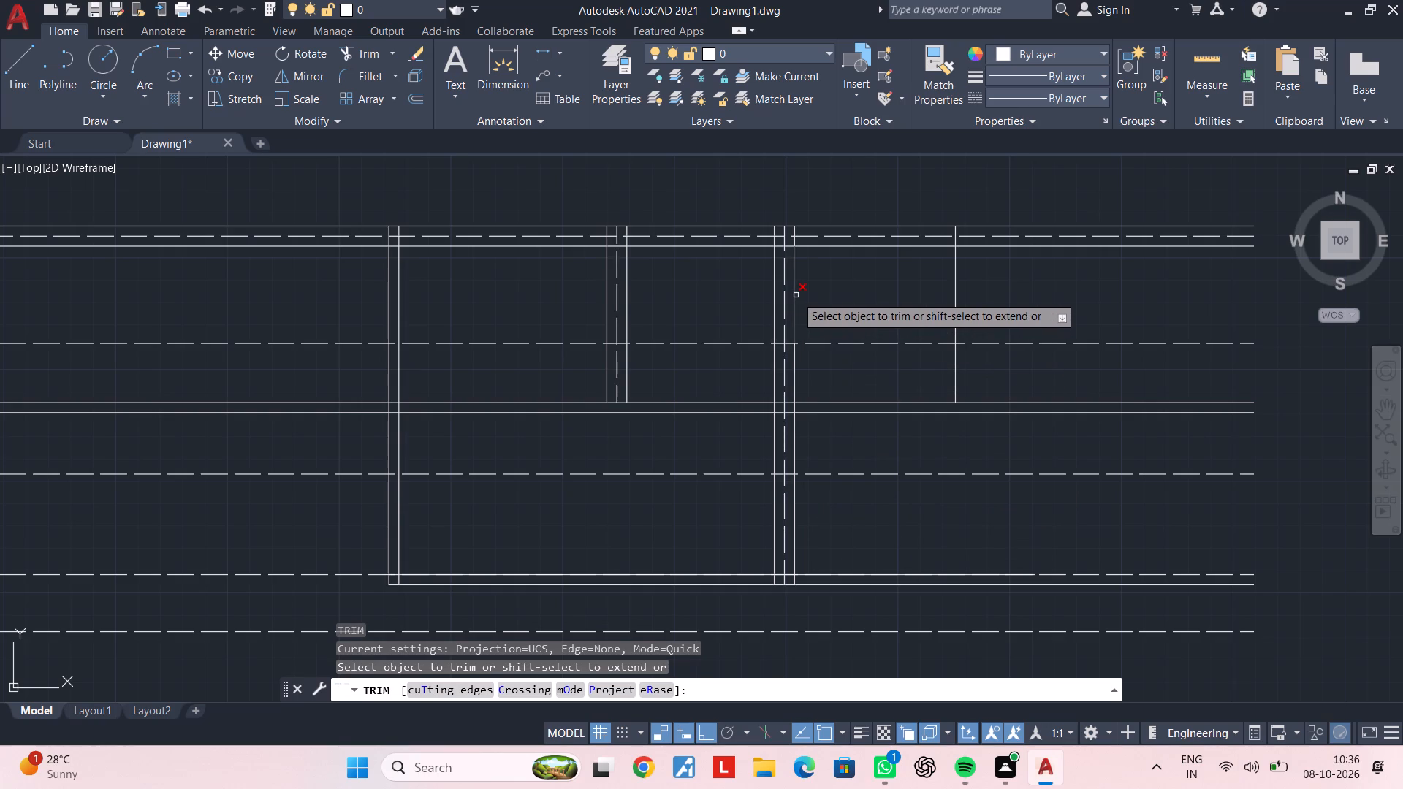
left_click(796, 295)
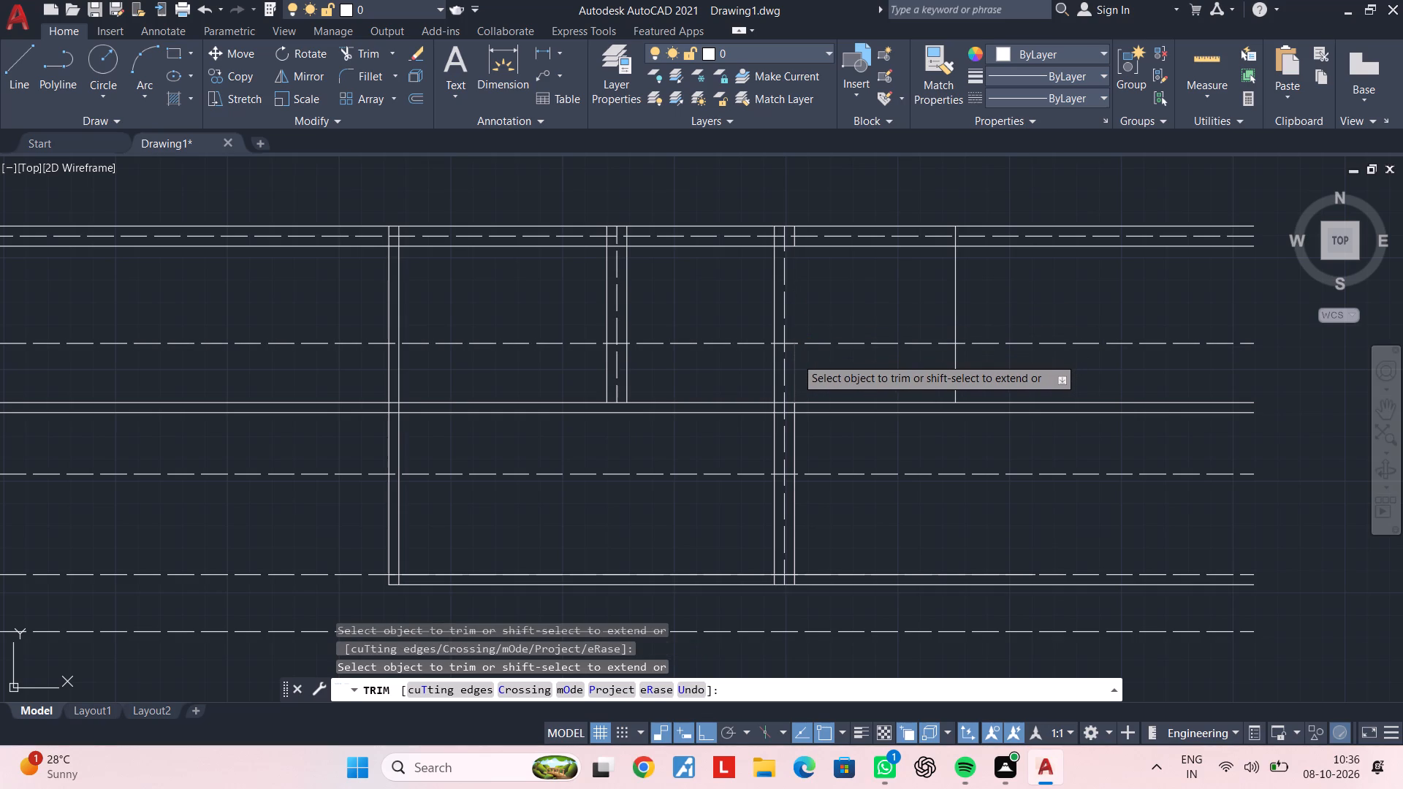
left_click(796, 357)
key("Escape")
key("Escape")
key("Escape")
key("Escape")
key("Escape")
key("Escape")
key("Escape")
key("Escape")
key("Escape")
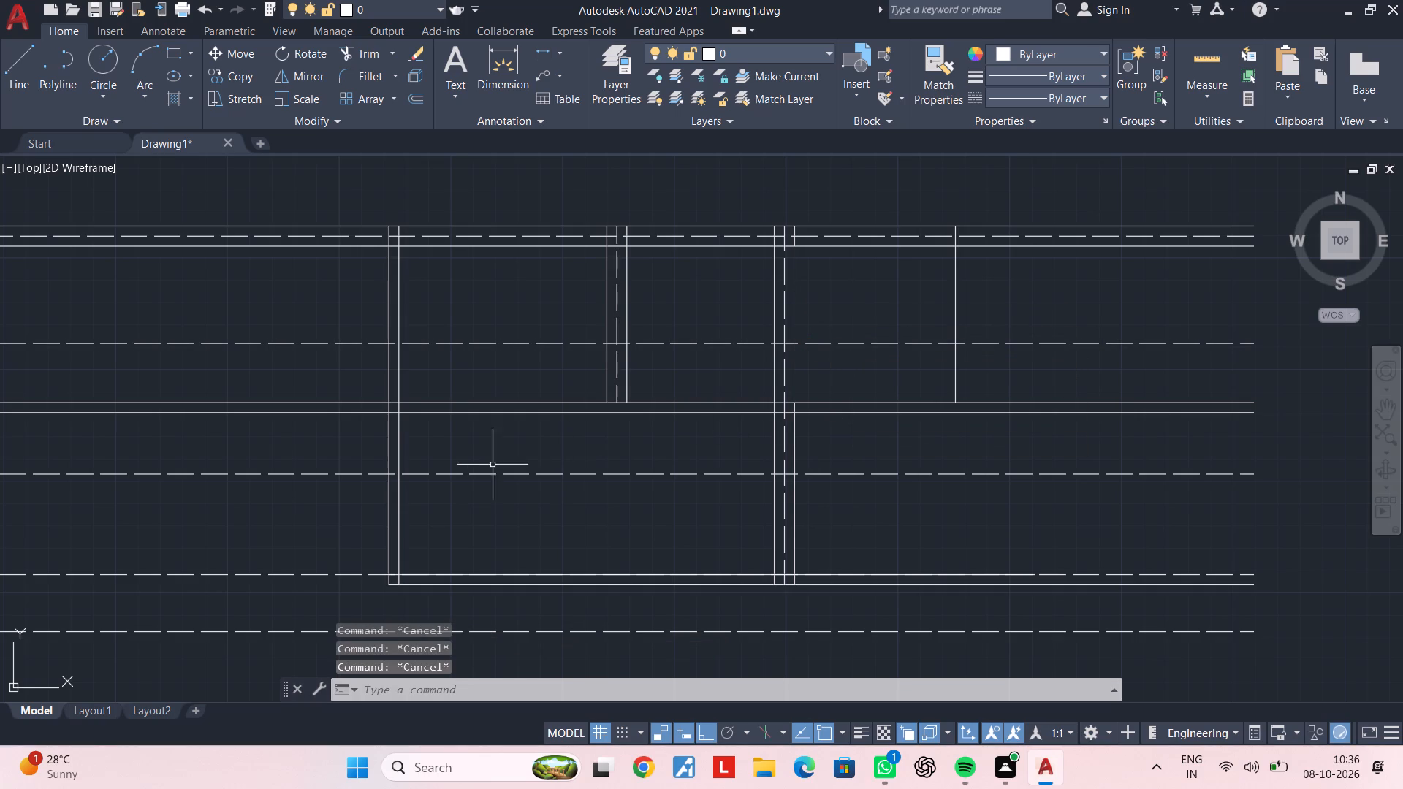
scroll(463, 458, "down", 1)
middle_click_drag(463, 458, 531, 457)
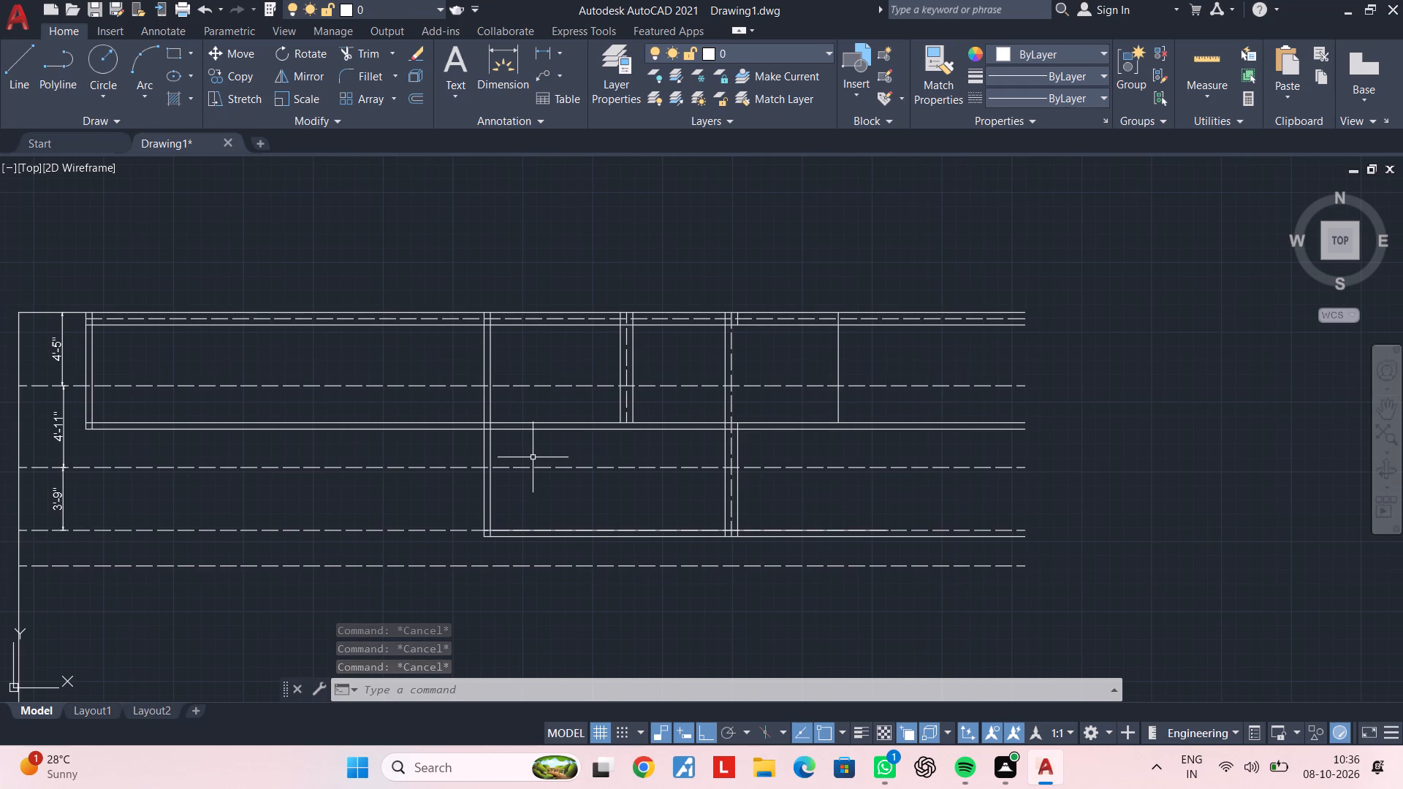
Extend the fourth vertical wall's right face up to the first full-width dashed line below the top wall.
scroll(864, 408, "up", 1)
middle_click_drag(859, 408, 838, 440)
scroll(825, 416, "up", 1)
scroll(825, 416, "down", 1)
middle_click_drag(825, 416, 808, 426)
middle_click_drag(669, 462, 748, 454)
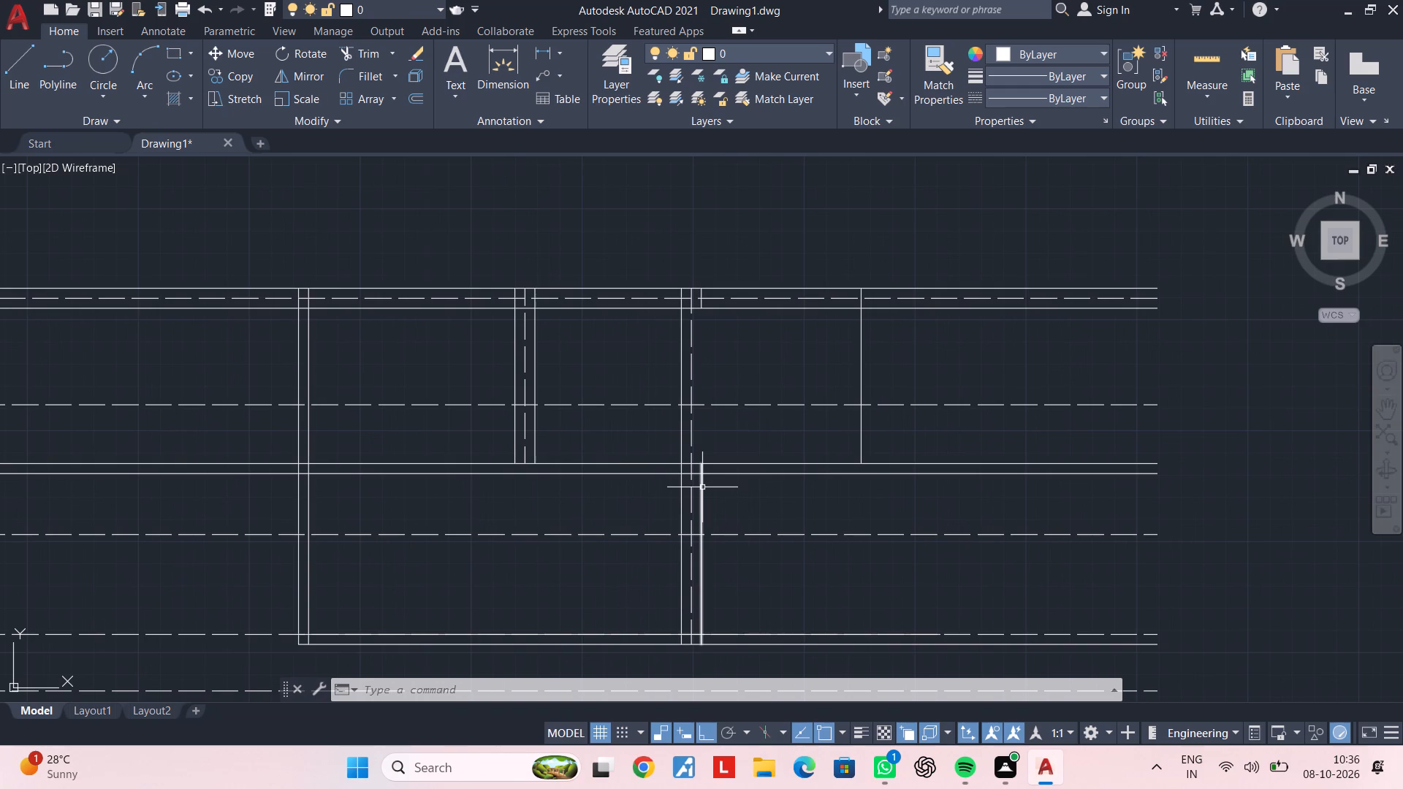
type("ex")
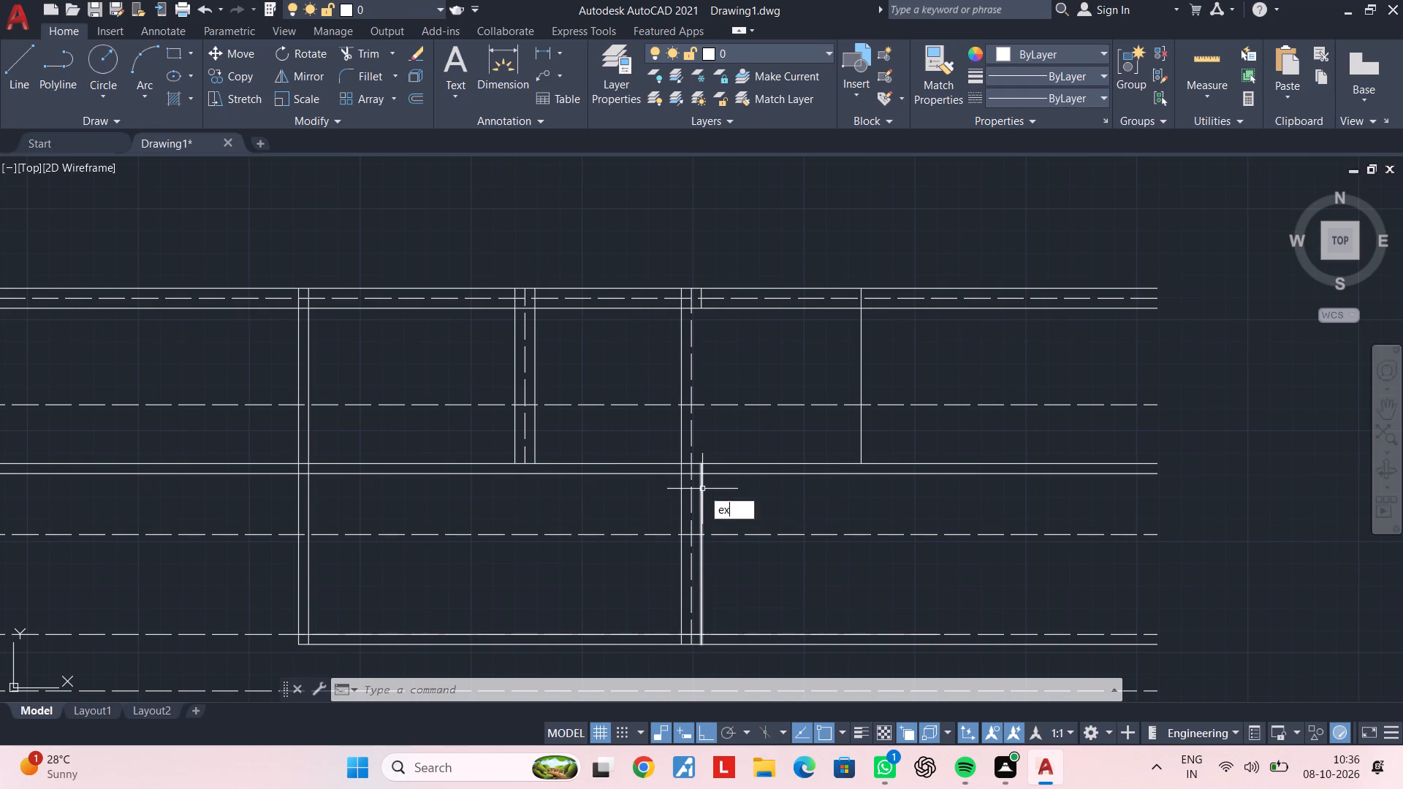
key("space")
left_click(702, 489)
key("Escape")
key("Escape")
middle_click_drag(713, 408, 721, 409)
key("Escape")
key("Escape")
key("Escape")
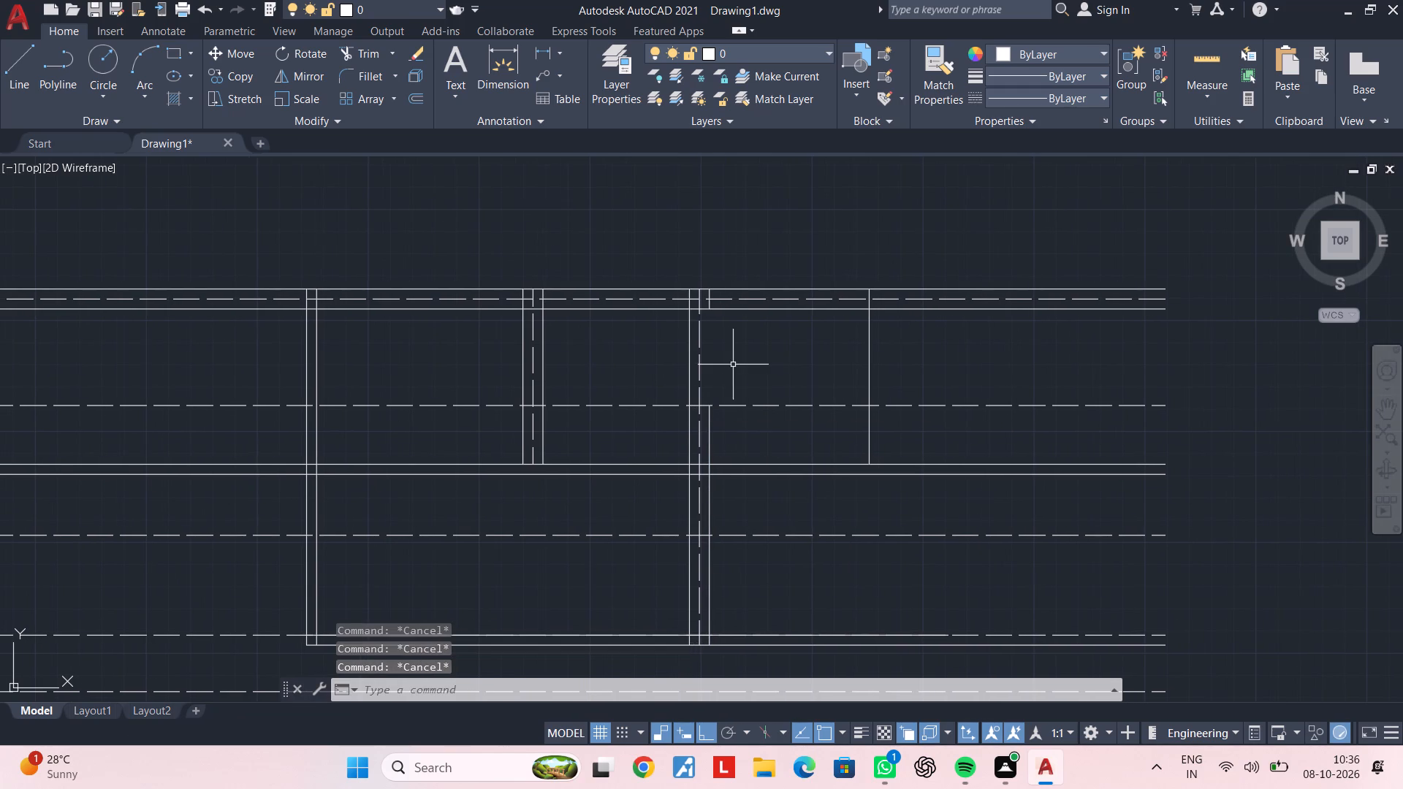
Delete the short leftover piece of the fourth wall's right face inside the top wall.
scroll(701, 292, "up", 2)
left_click(711, 320)
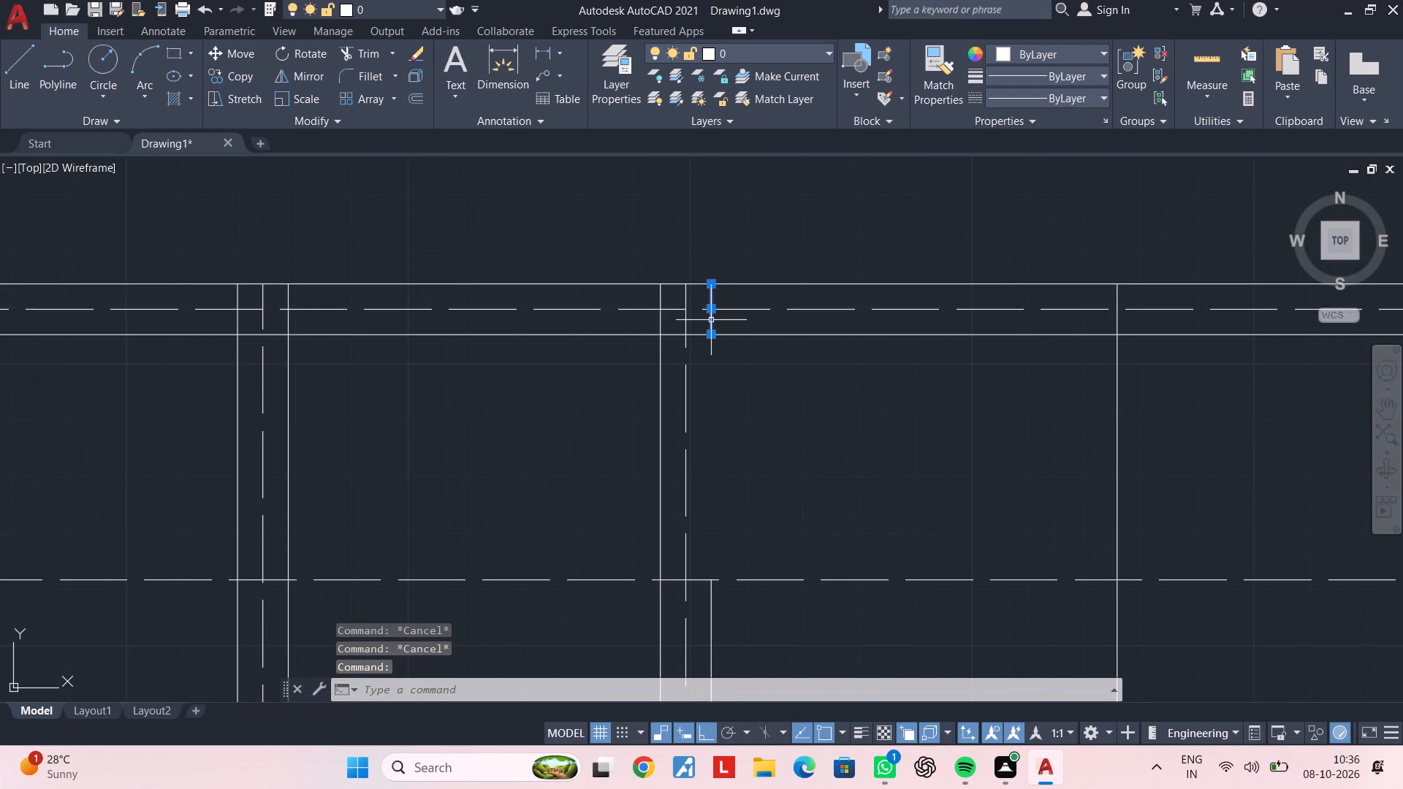
key("Delete")
key("Escape")
key("Escape")
scroll(807, 563, "down", 1)
middle_click_drag(794, 527, 787, 396)
key("Escape")
key("Escape")
key("Escape")
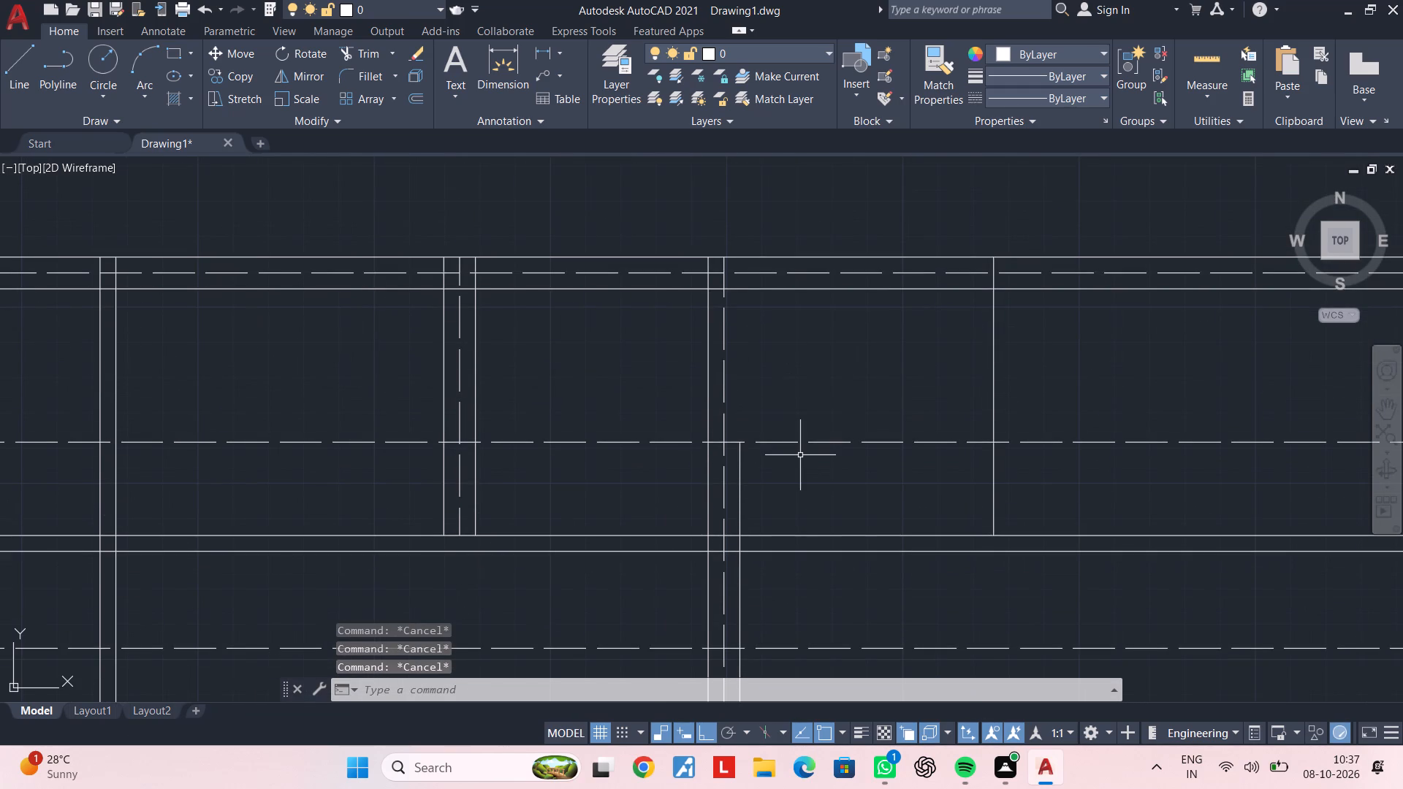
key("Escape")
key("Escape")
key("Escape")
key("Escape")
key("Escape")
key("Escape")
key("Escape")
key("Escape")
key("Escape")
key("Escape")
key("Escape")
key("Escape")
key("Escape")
Extend the third vertical wall's two faces and dashed centreline down to the third full-width dashed line.
middle_click_drag(796, 472, 800, 419)
scroll(790, 432, "down", 1)
middle_click_drag(819, 439, 898, 441)
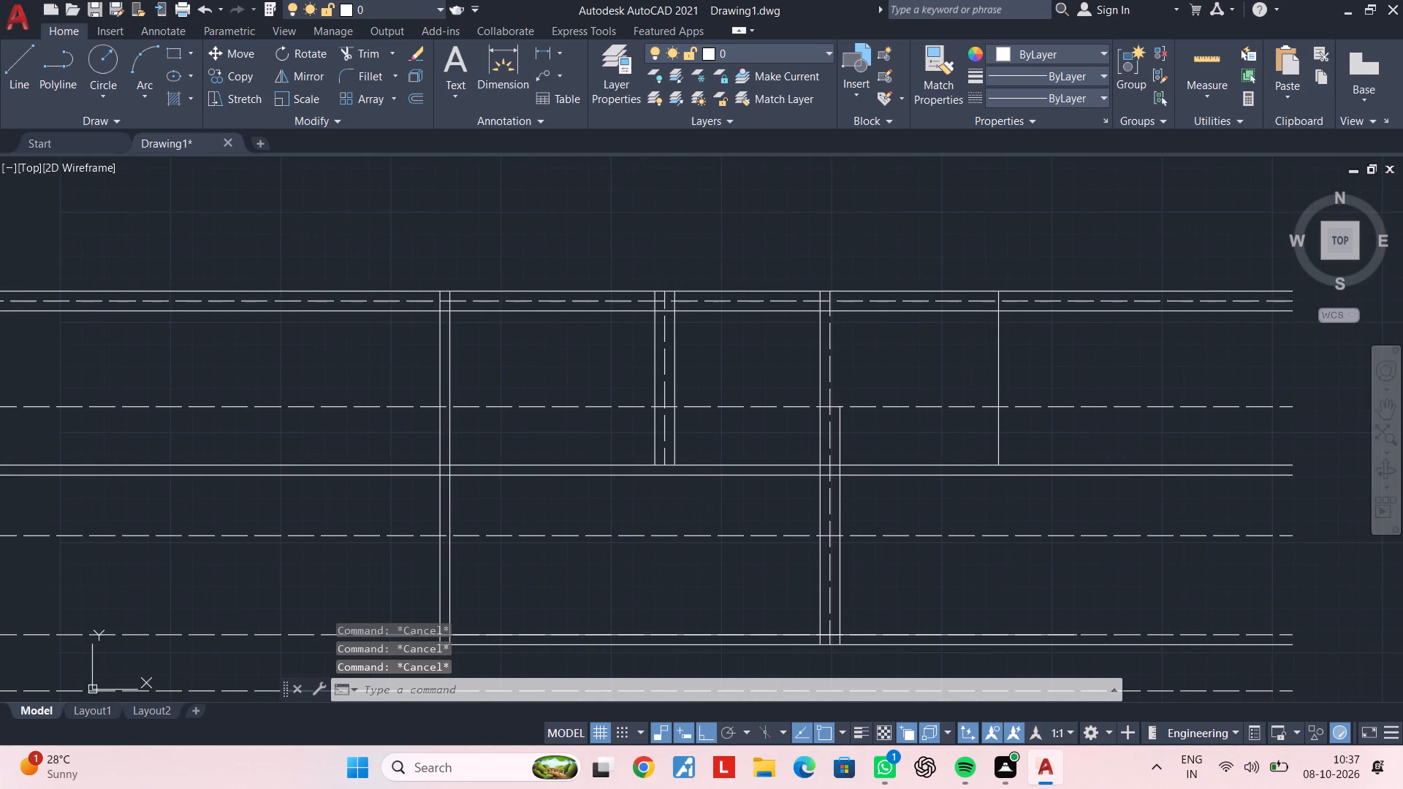
key("Escape")
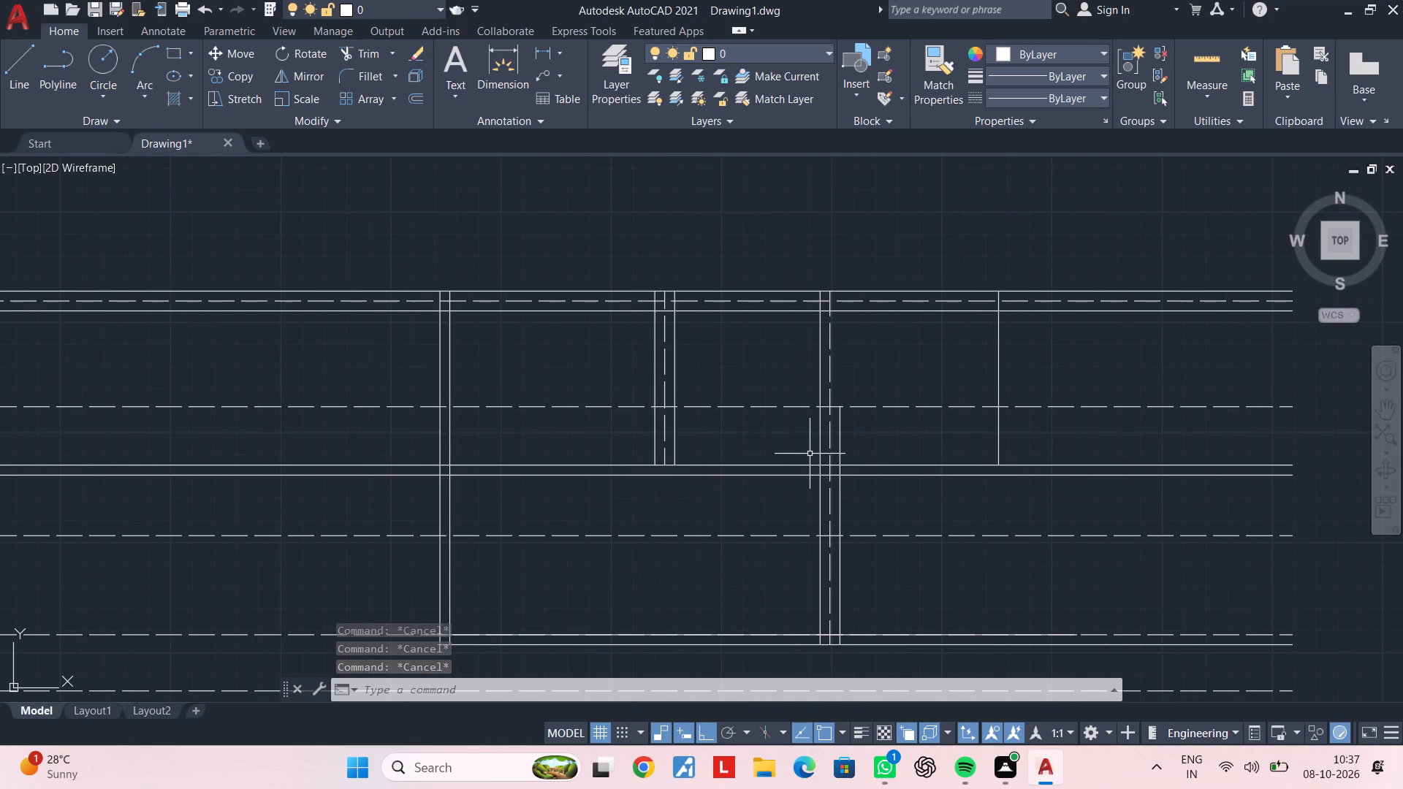
key("Escape")
key("Escape")
type("ex")
key("space")
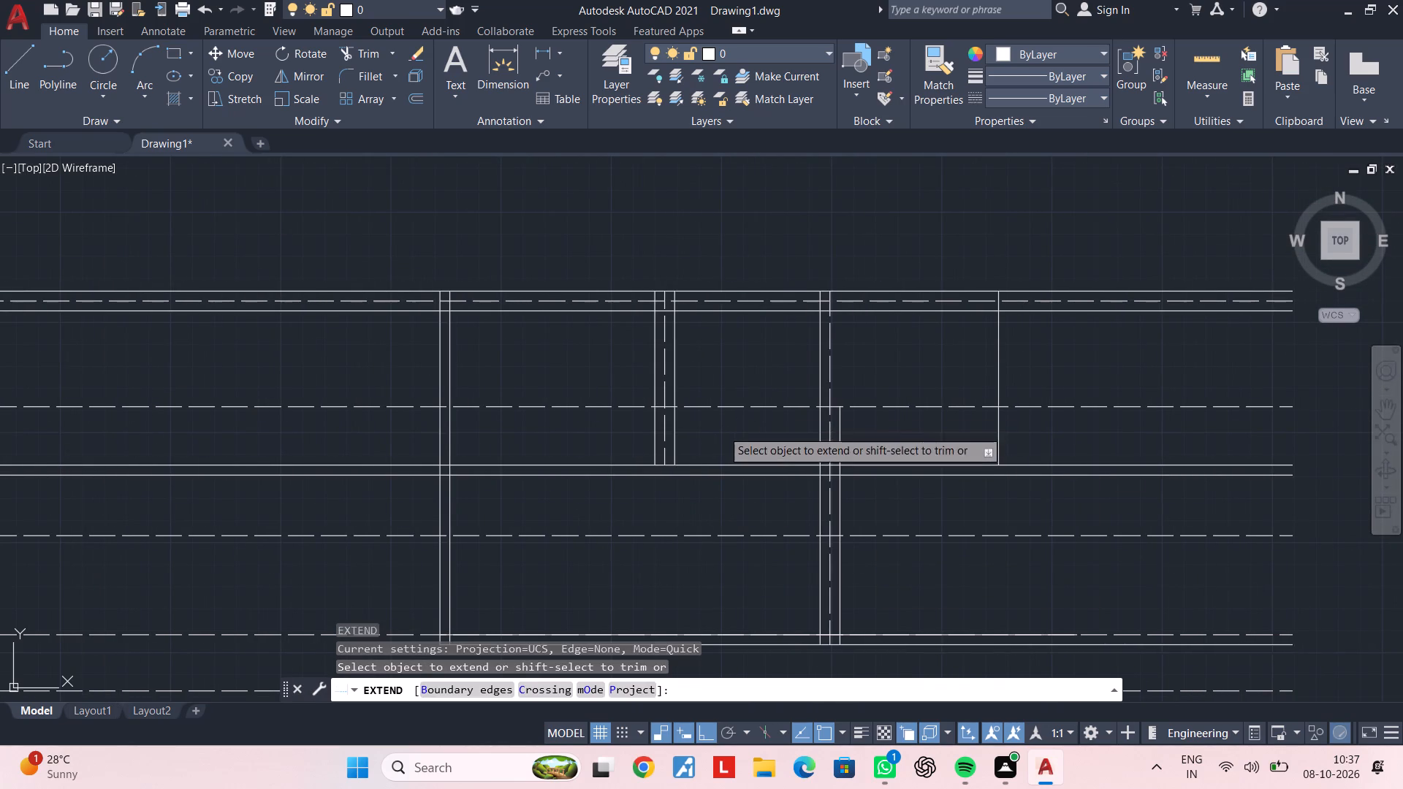
left_click(722, 430)
left_click(637, 463)
left_click(690, 443)
left_click(627, 453)
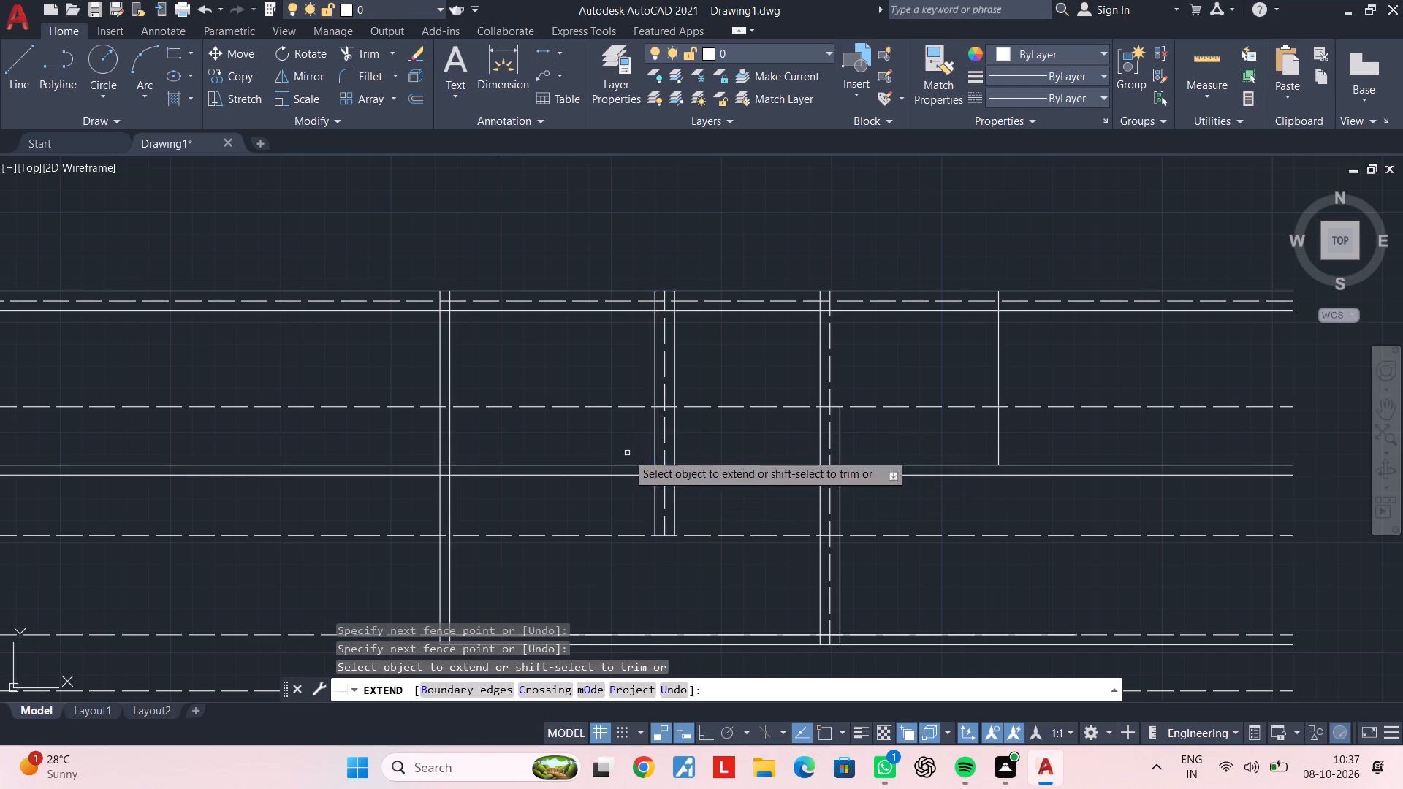
left_click(693, 494)
left_click(640, 510)
middle_click_drag(699, 514, 700, 427)
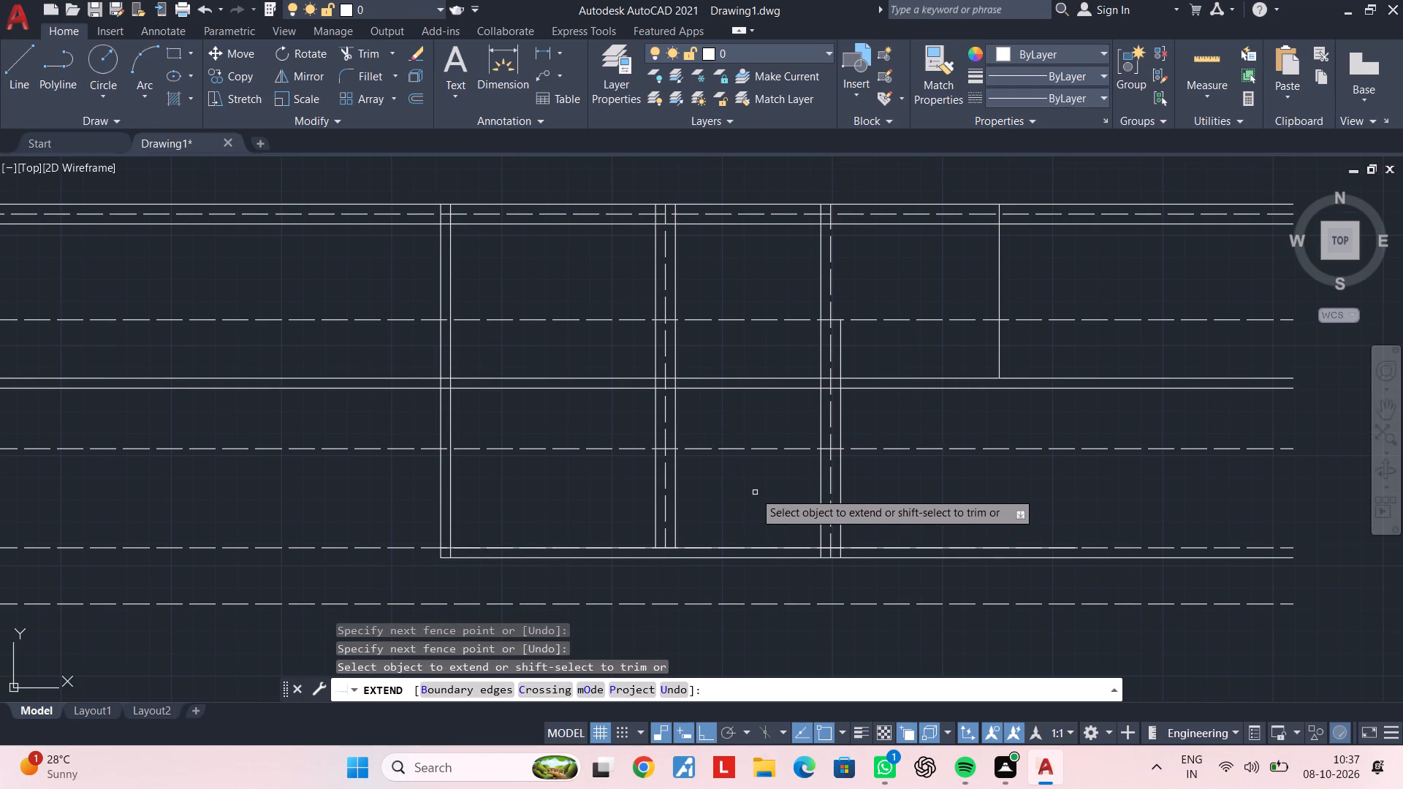
middle_click_drag(753, 492, 730, 521)
key("Escape")
key("Escape")
key("Escape")
key("Escape")
key("Escape")
key("Escape")
key("Escape")
key("Escape")
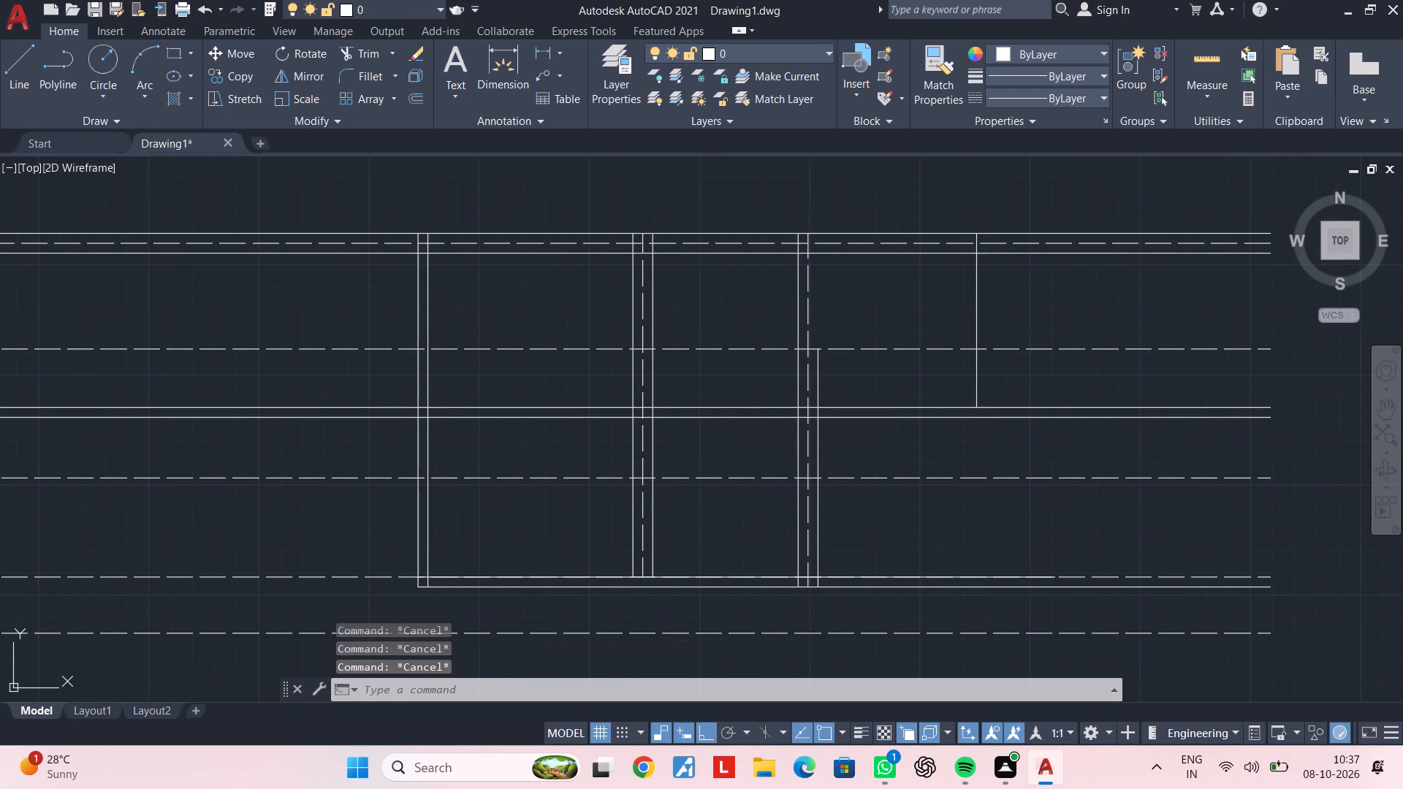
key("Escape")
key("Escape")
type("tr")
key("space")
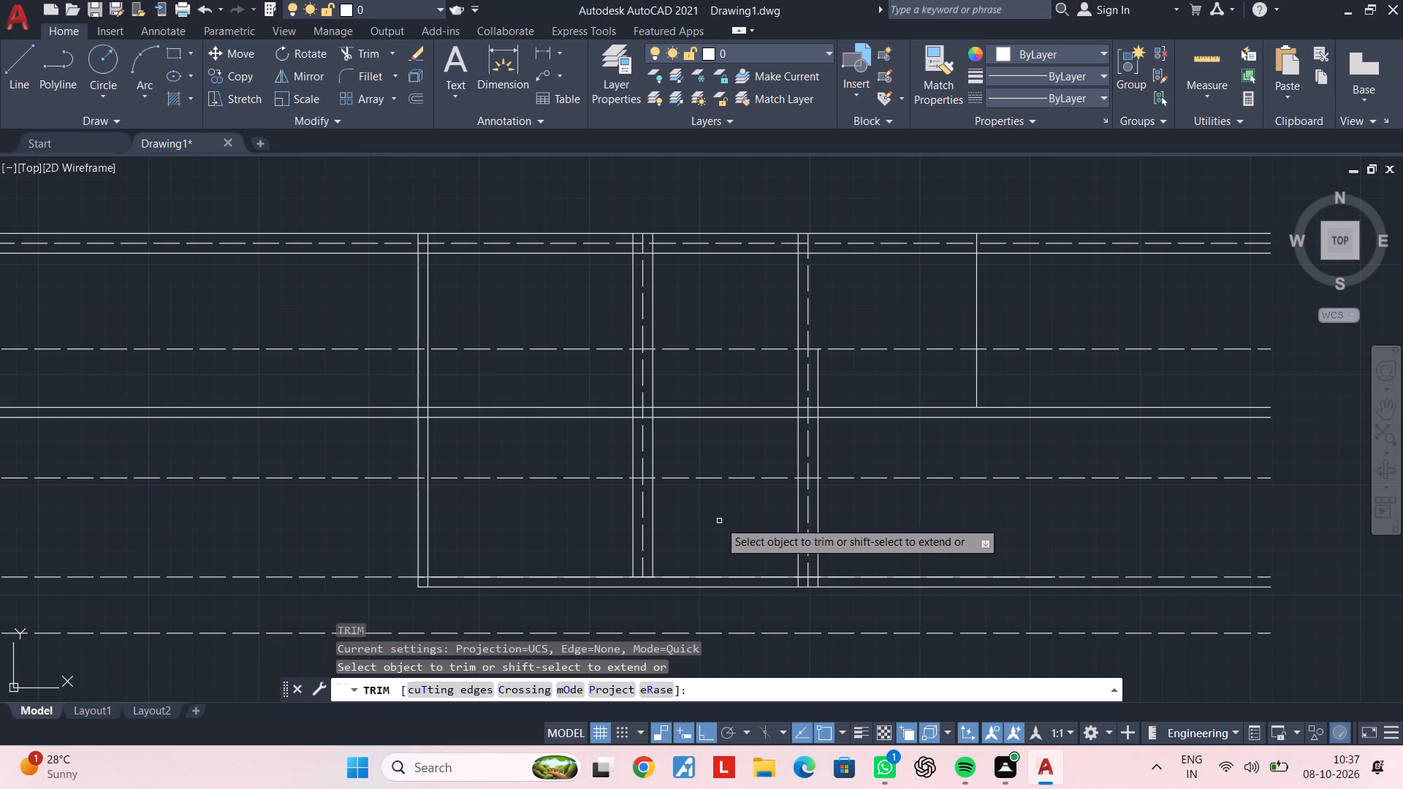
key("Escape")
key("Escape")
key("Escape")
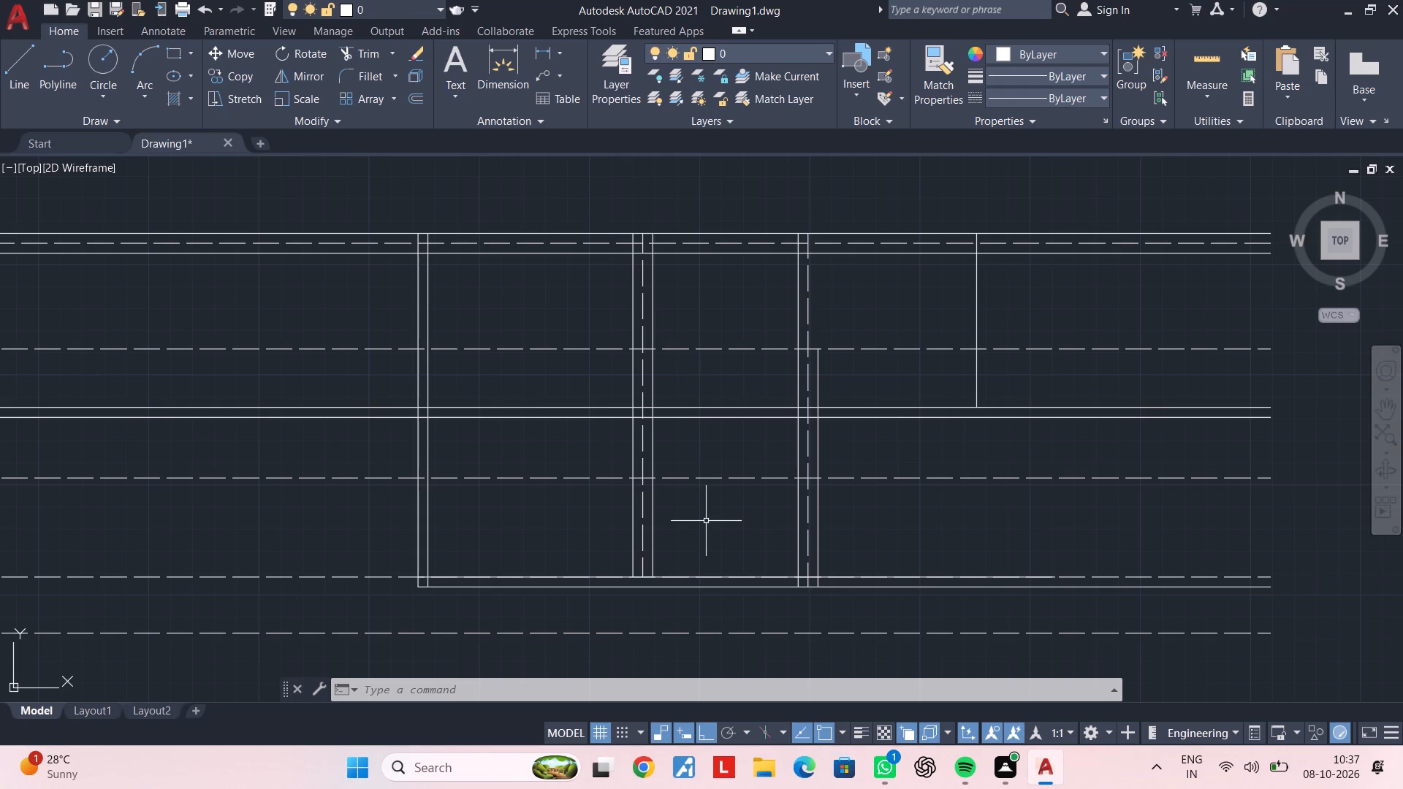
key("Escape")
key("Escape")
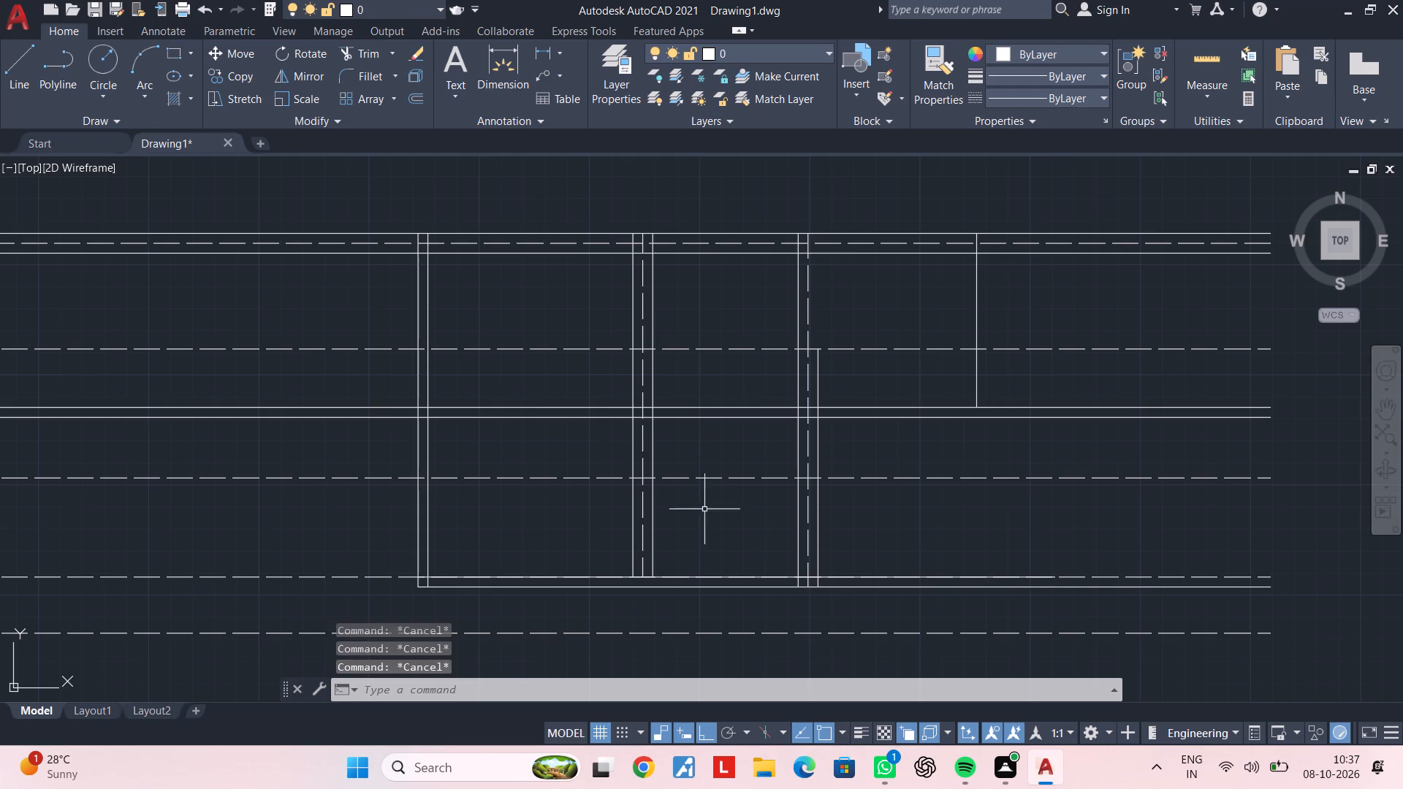
Offset the second full-width dashed line 4.5" downward.
key("Escape")
key("Escape")
key("Escape")
type("of 4.5\"")
key("Return")
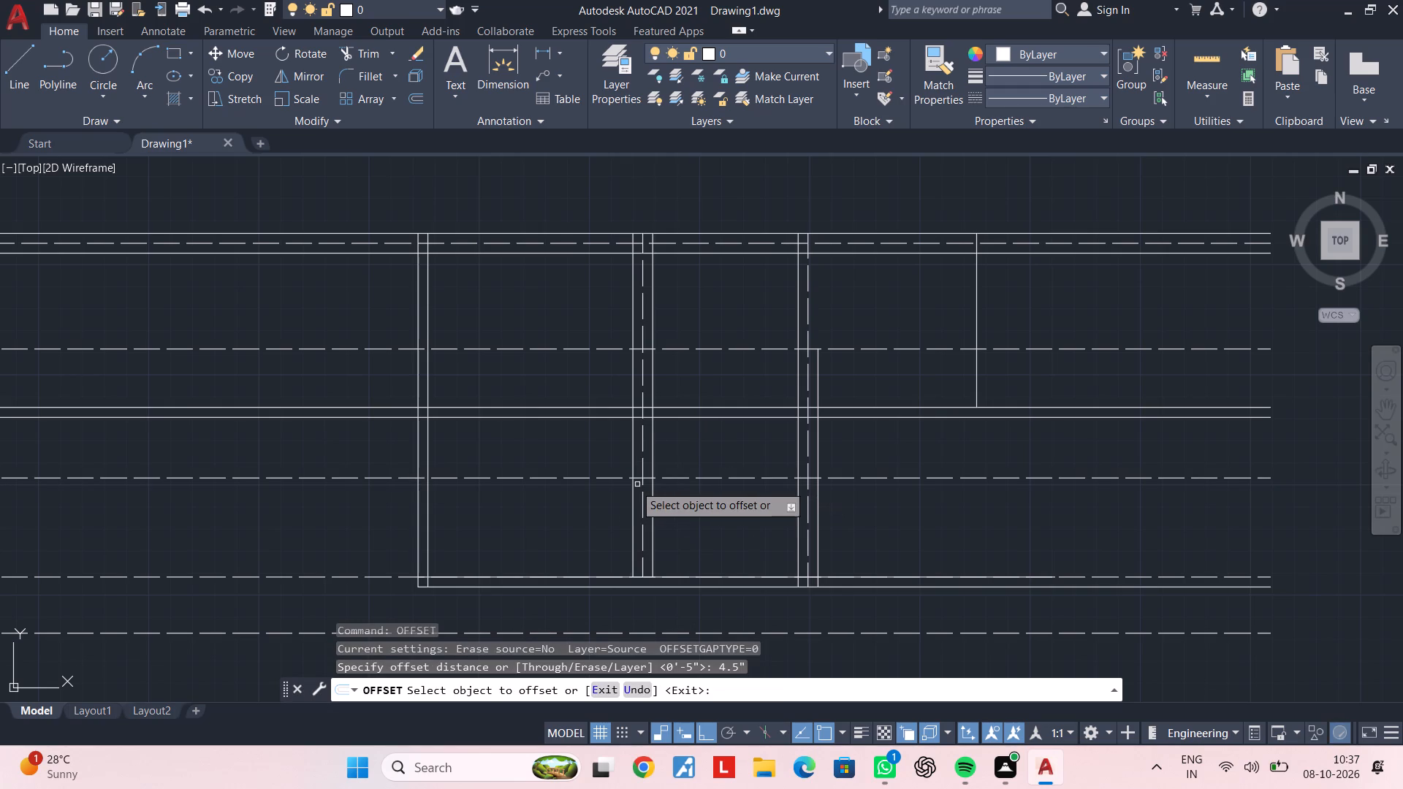
left_click(612, 476)
left_click(601, 498)
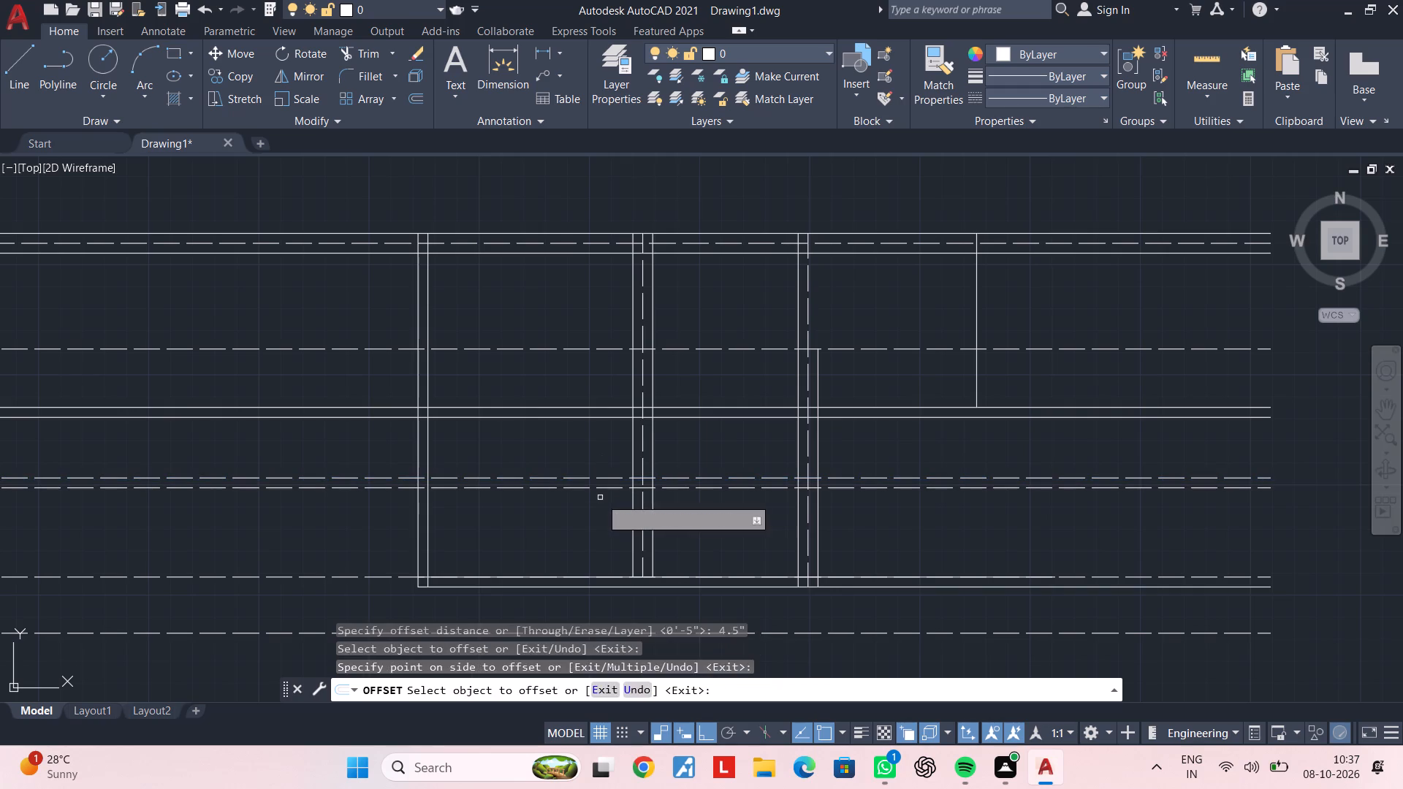
key("Escape")
key("Escape")
key("Escape")
key("Escape")
Match the new offset line's properties to the third vertical wall's solid face.
key("m")
type("a")
key("space")
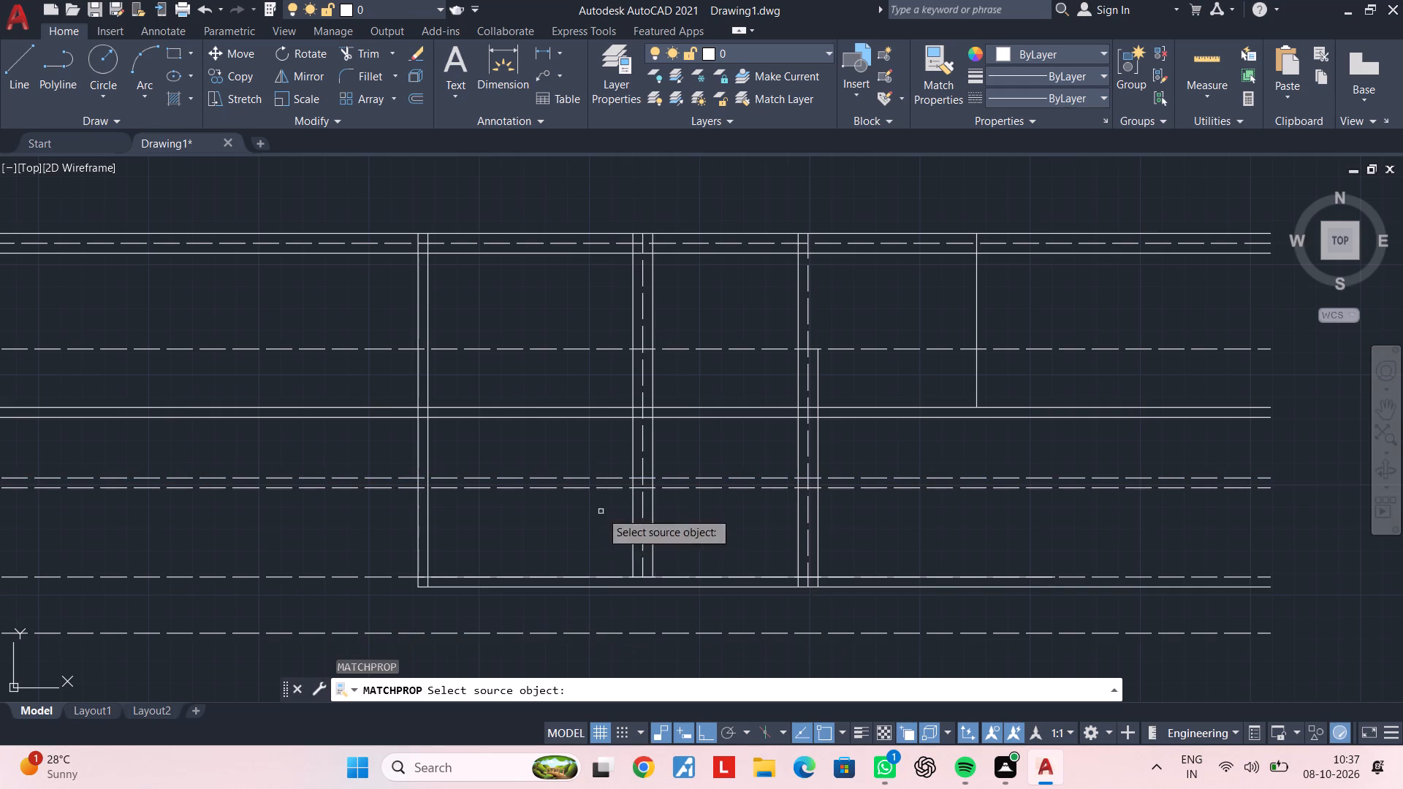
left_click(634, 536)
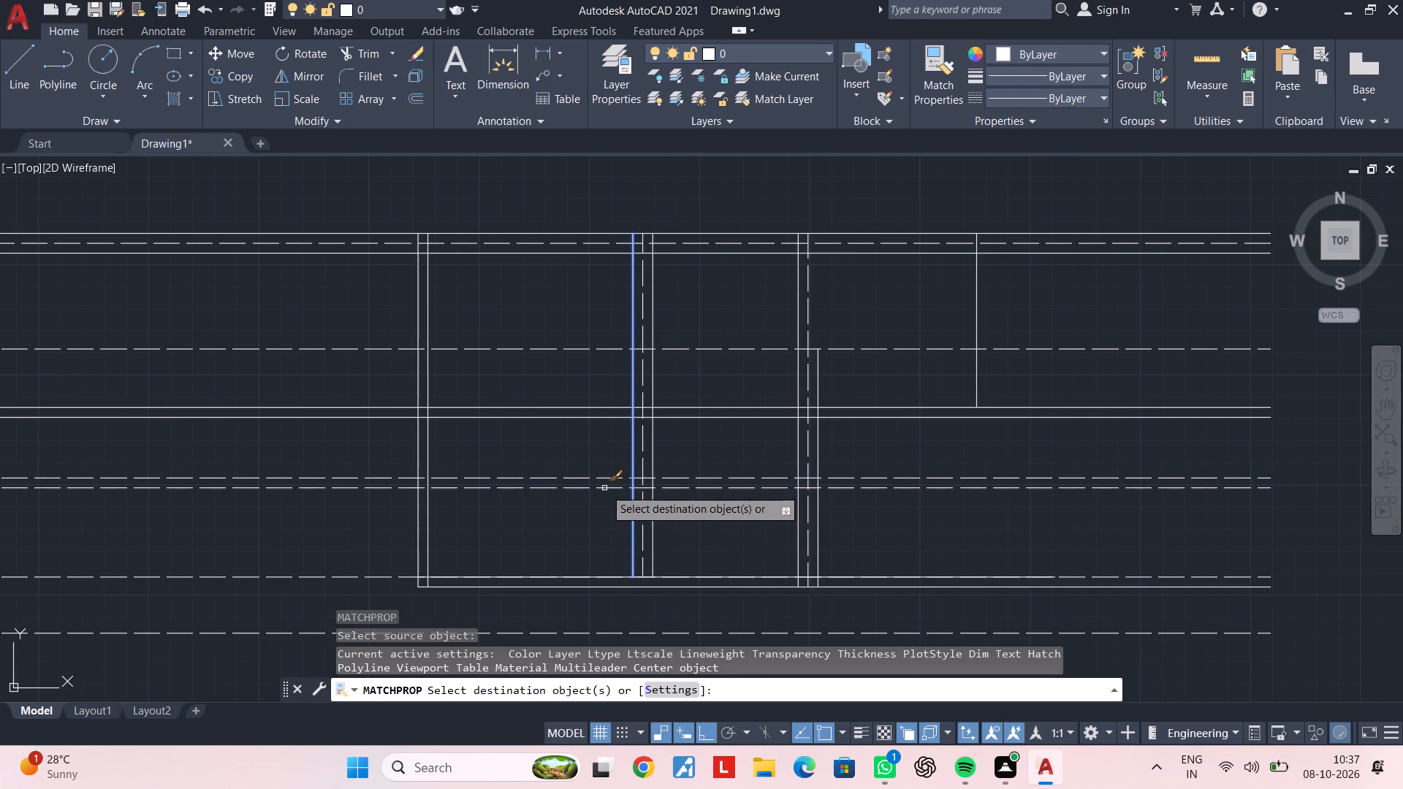
left_click(604, 489)
key("Escape")
key("Escape")
Trim the new solid horizontal line beyond the second wall's left face and the fourth wall's right face.
key("t")
key("r")
key("space")
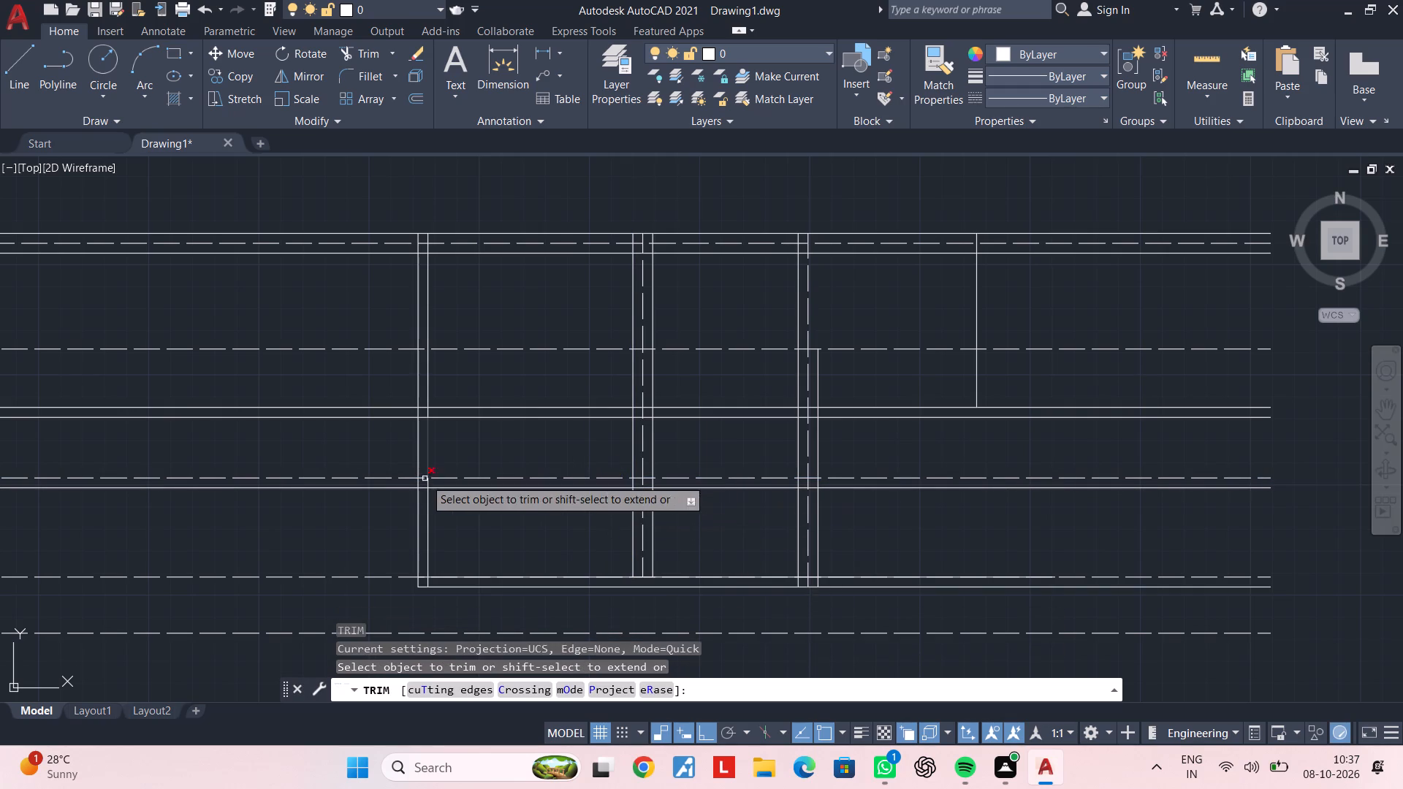
left_click(399, 487)
left_click(832, 487)
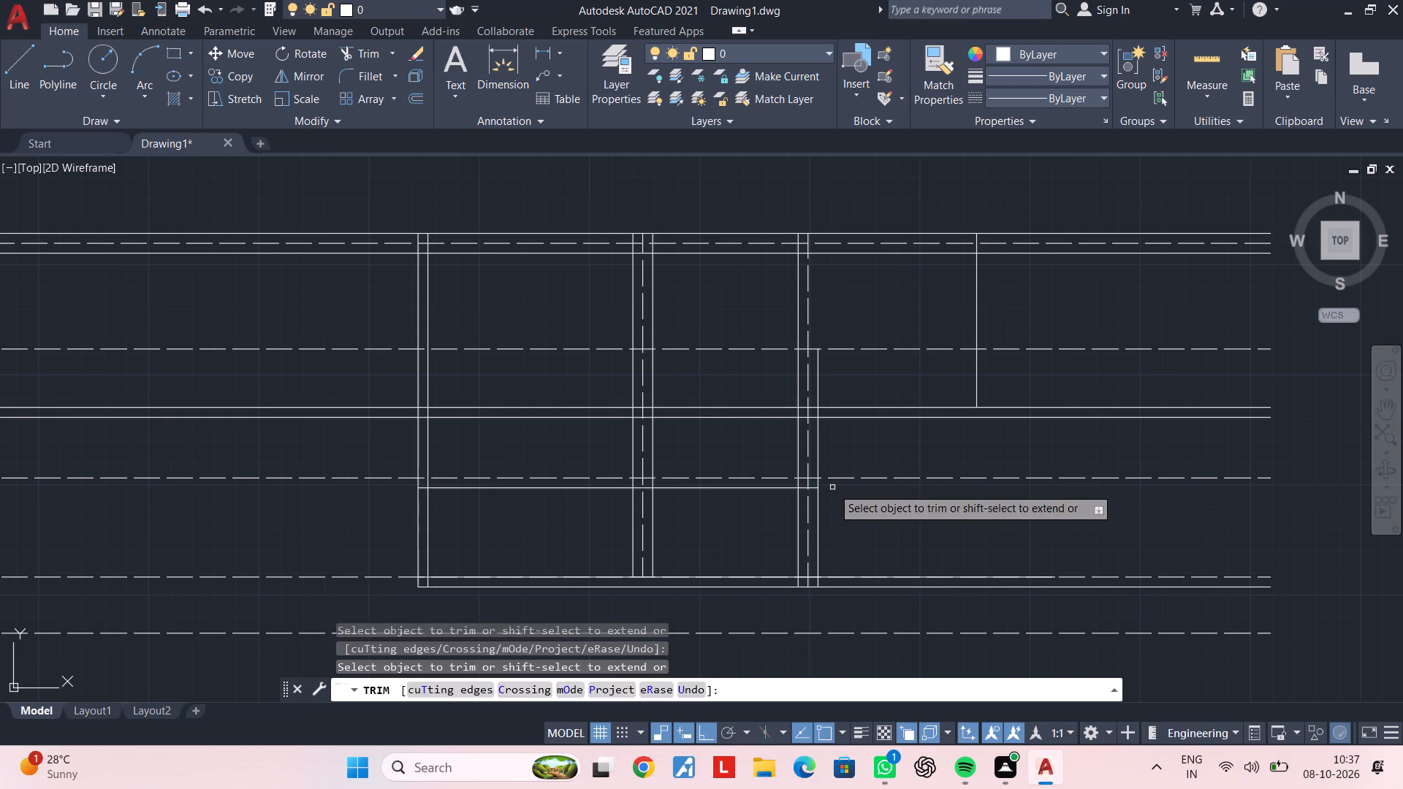
key("Escape")
key("Escape")
middle_click_drag(707, 507, 699, 520)
key("Escape")
key("Escape")
key("Escape")
key("Escape")
key("Escape")
key("Escape")
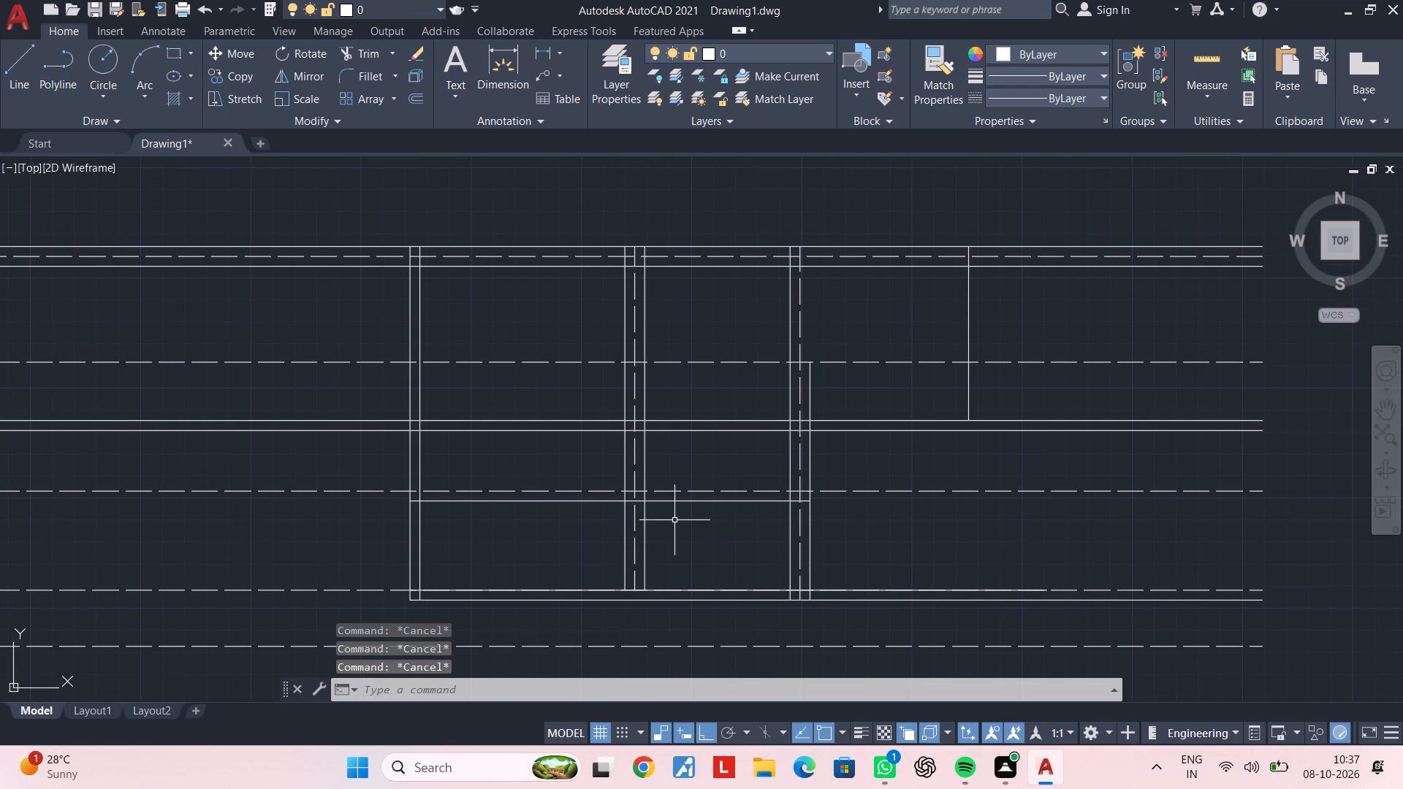
key("Escape")
key("Escape")
Trim the third vertical wall's two faces below the new solid horizontal line.
type("tr")
key("space")
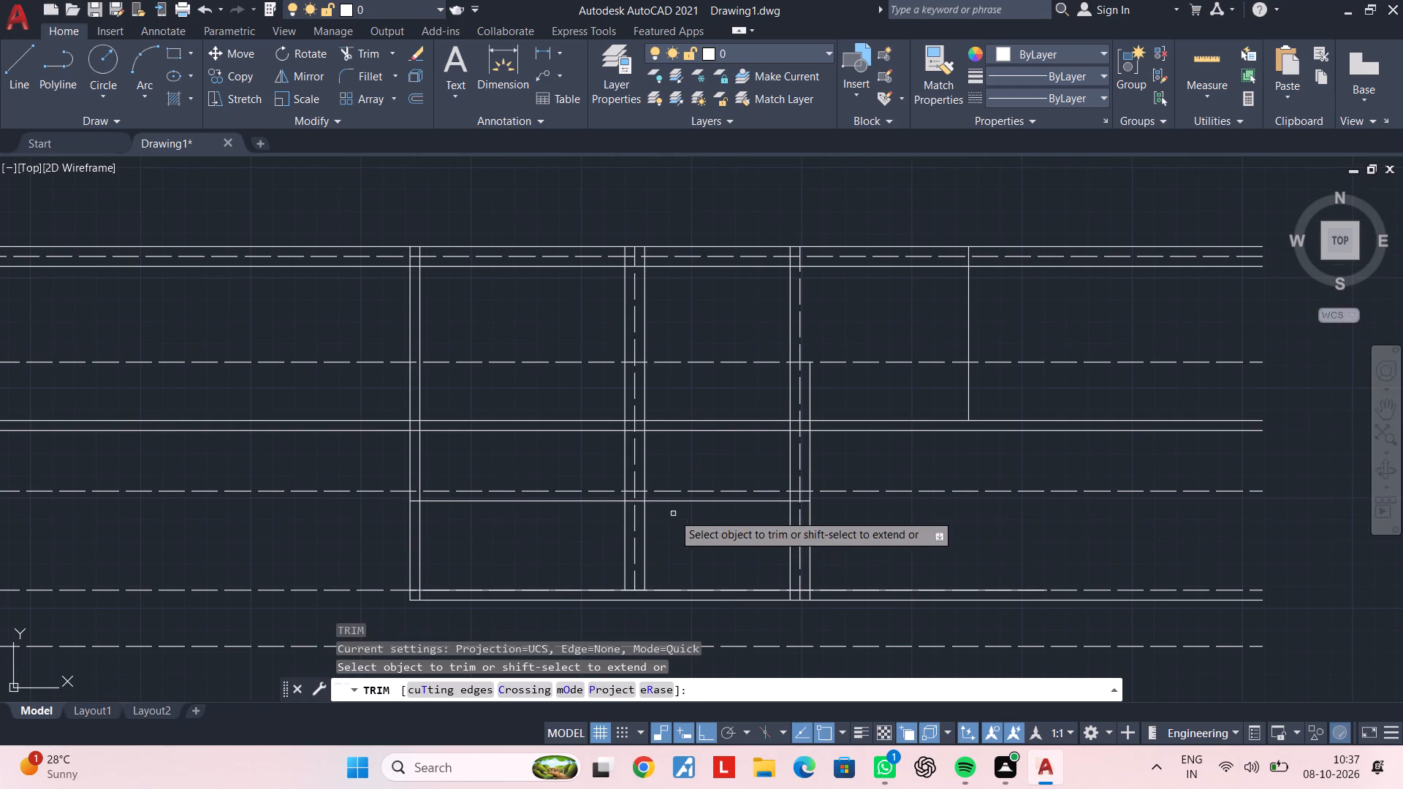
left_click(624, 522)
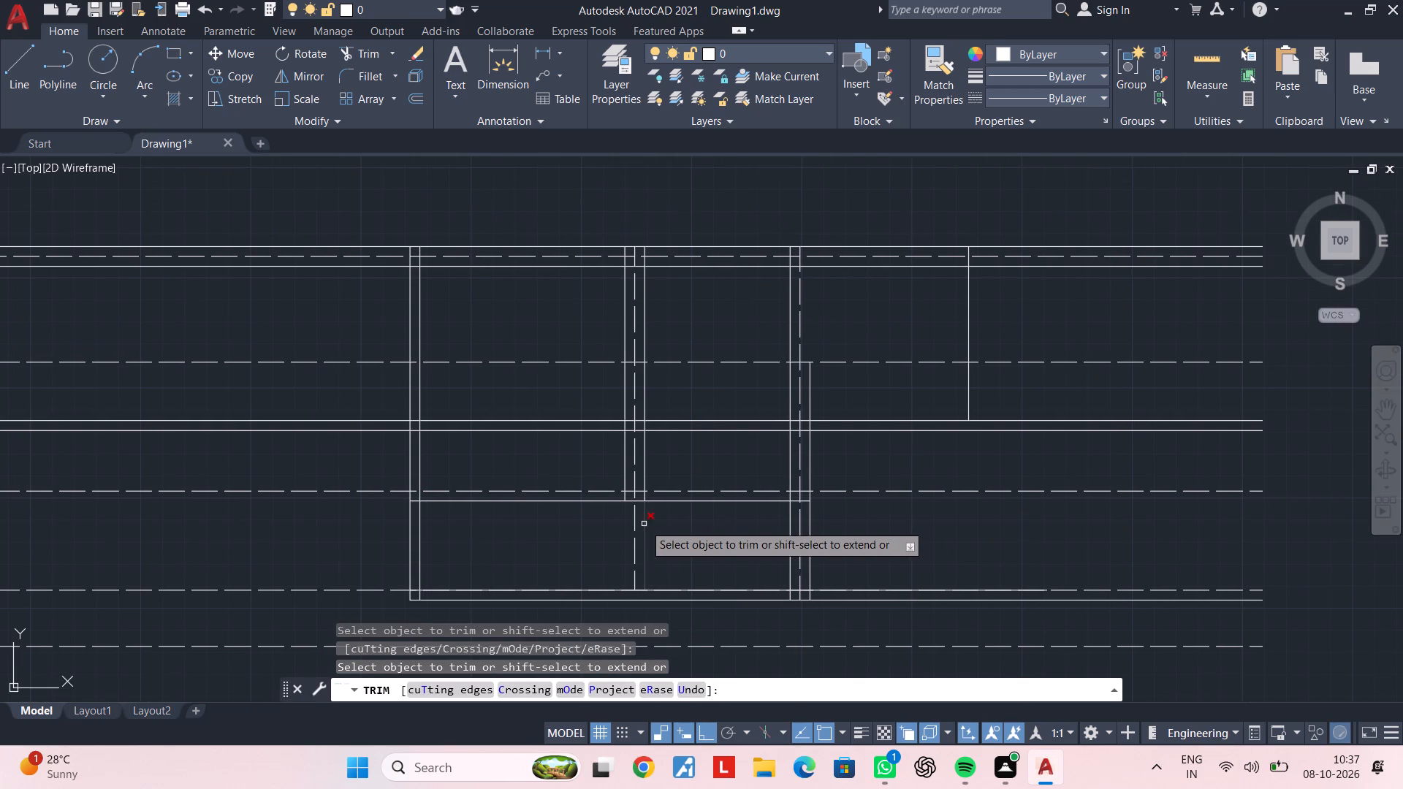
left_click(644, 525)
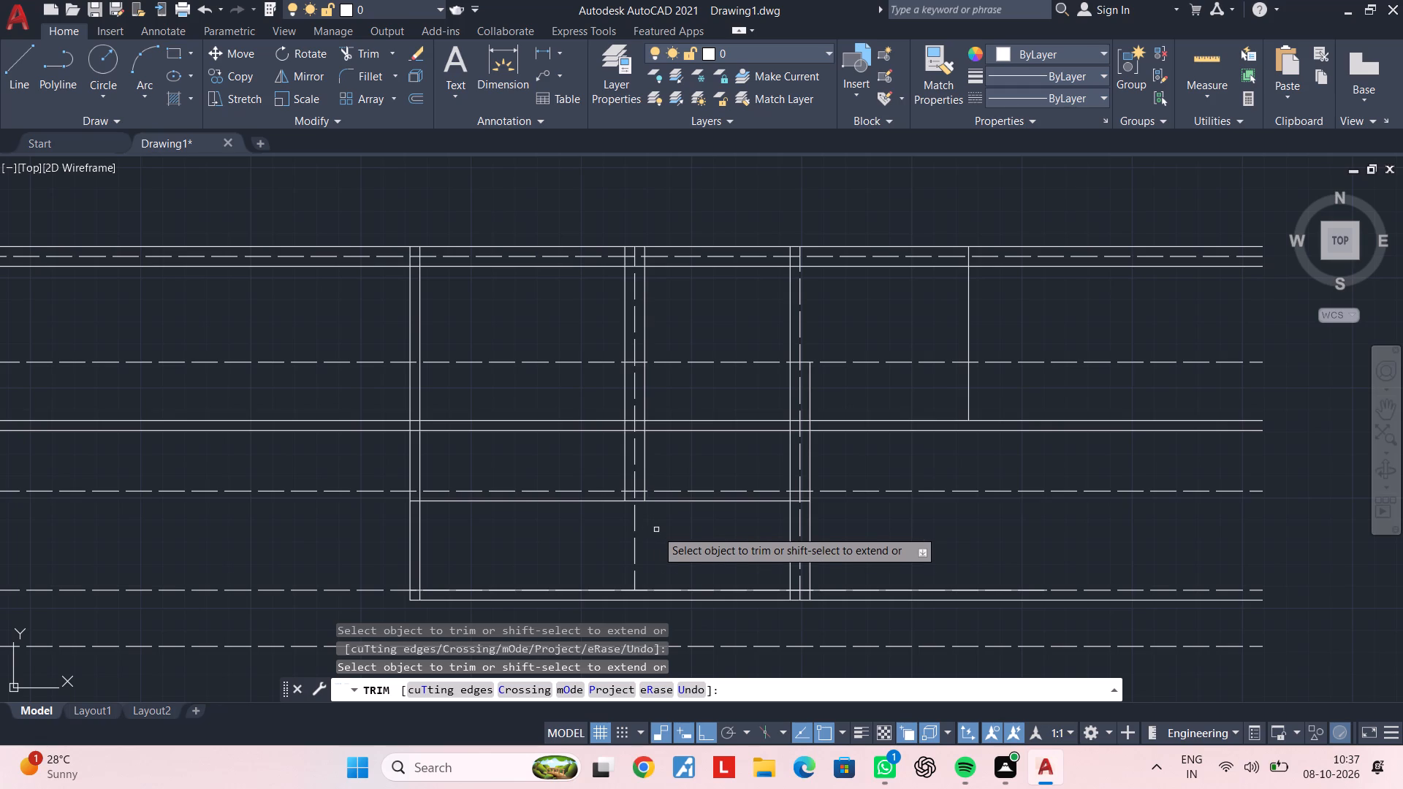
middle_click_drag(654, 541, 654, 464)
key("Escape")
key("Escape")
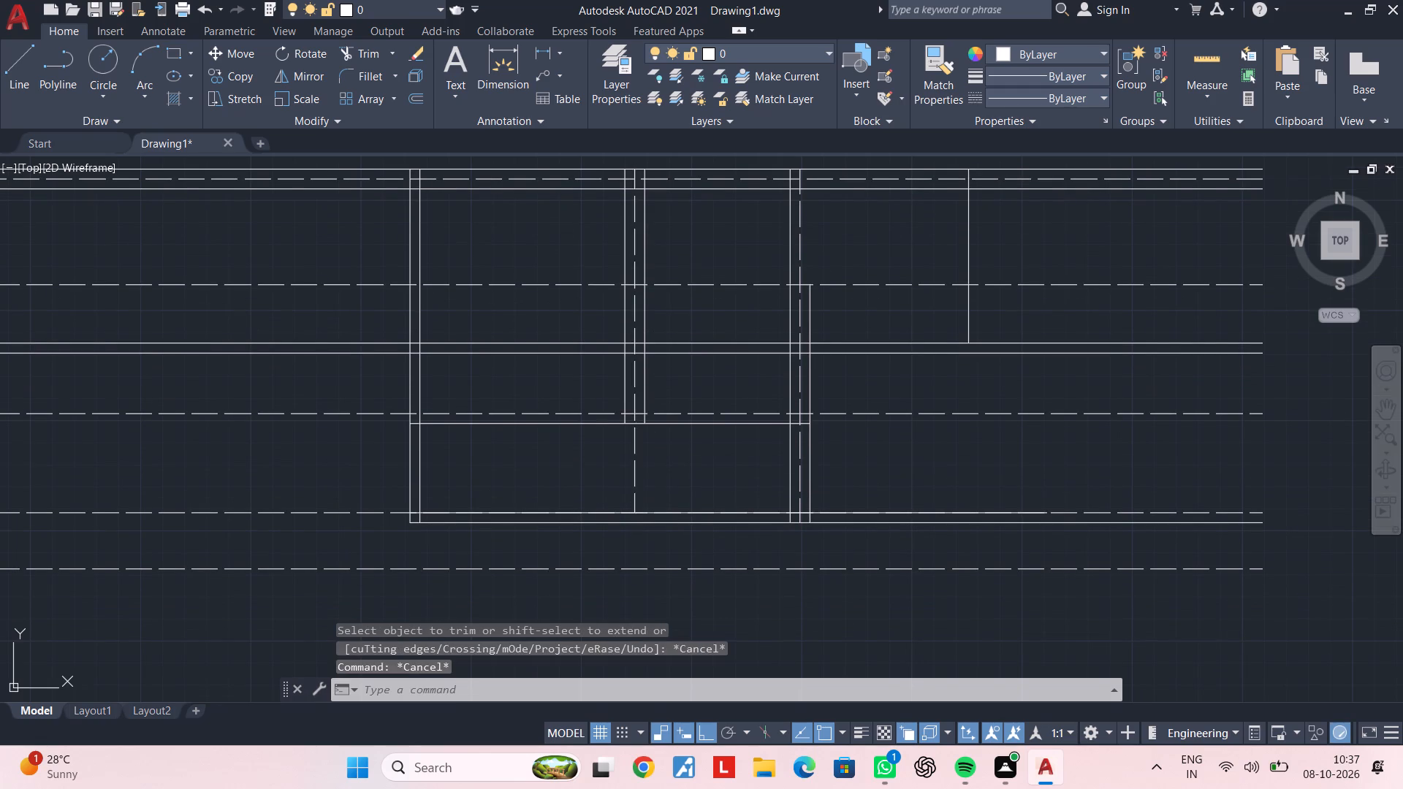
Stretch the lower end of the third wall's dashed centreline down past the fourth full-width dashed line.
left_click(634, 503)
left_click(636, 516)
left_click(643, 606)
key("Escape")
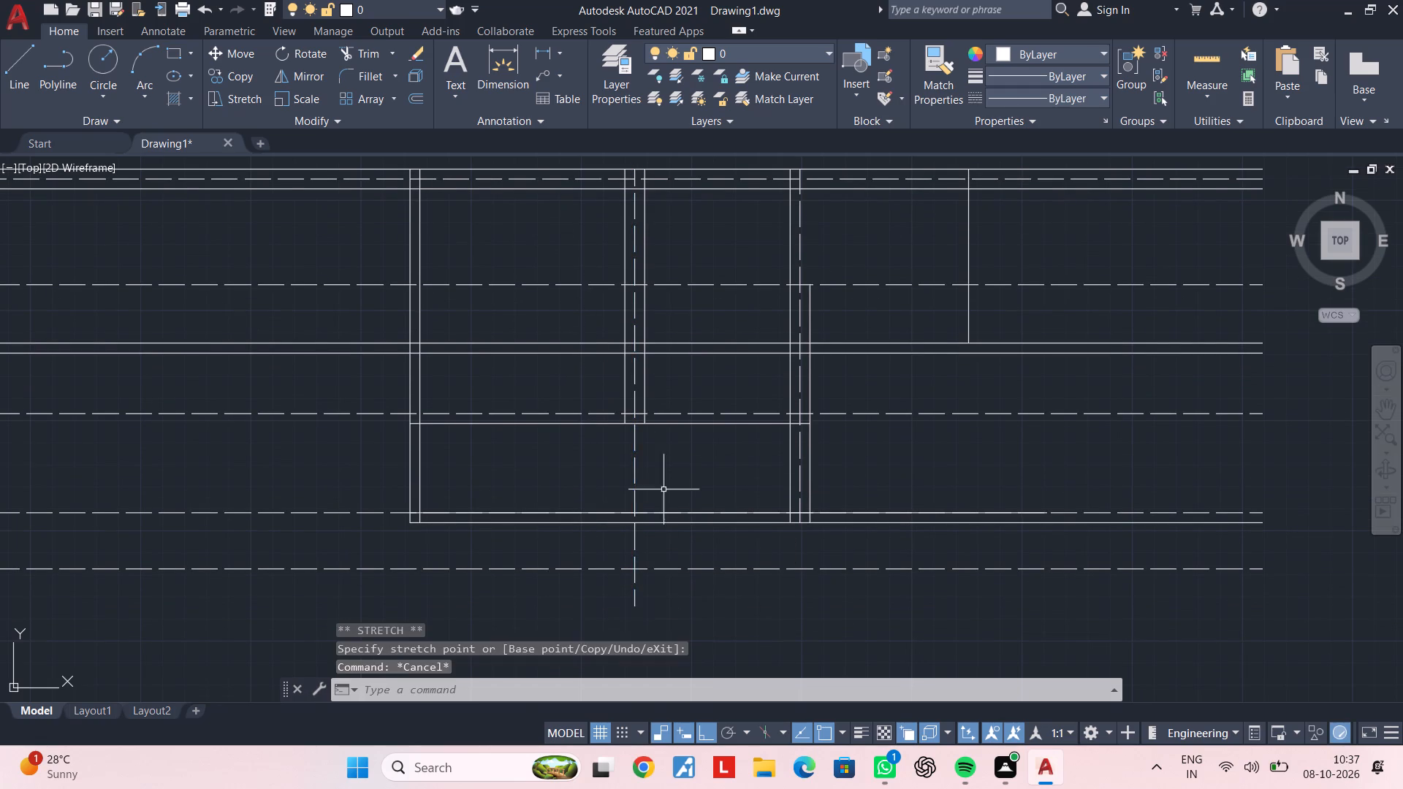
middle_click_drag(658, 446, 645, 488)
key("Escape")
key("Escape")
key("Escape")
key("Escape")
key("Escape")
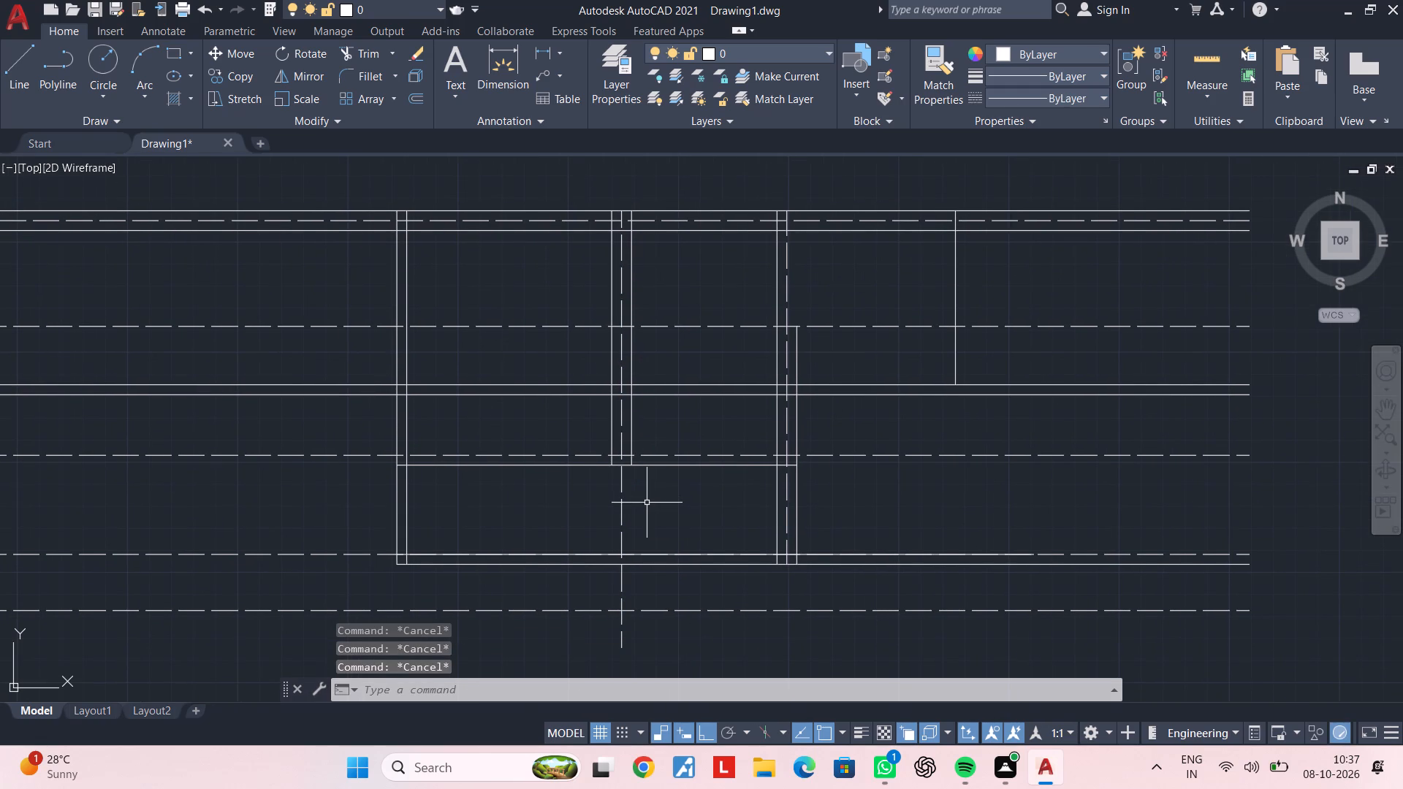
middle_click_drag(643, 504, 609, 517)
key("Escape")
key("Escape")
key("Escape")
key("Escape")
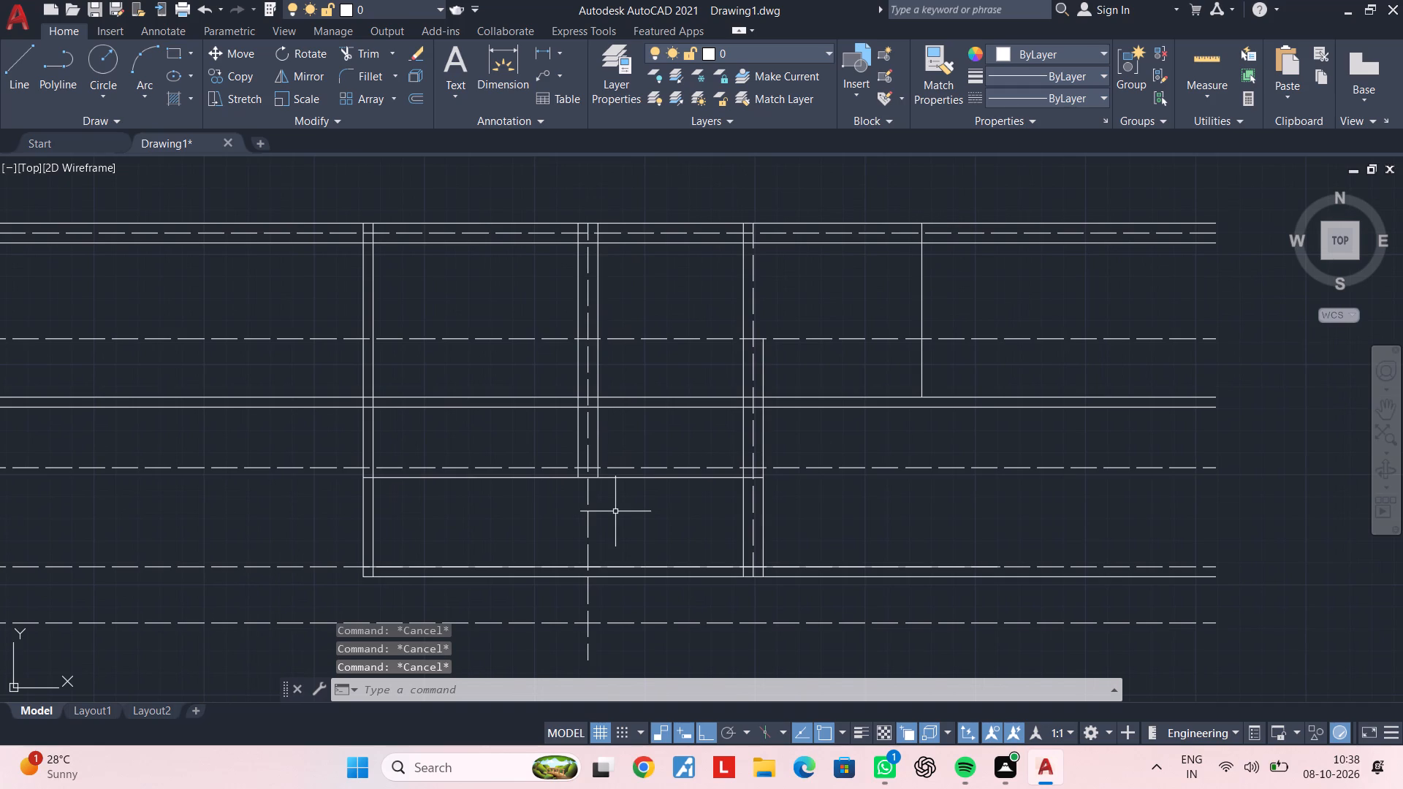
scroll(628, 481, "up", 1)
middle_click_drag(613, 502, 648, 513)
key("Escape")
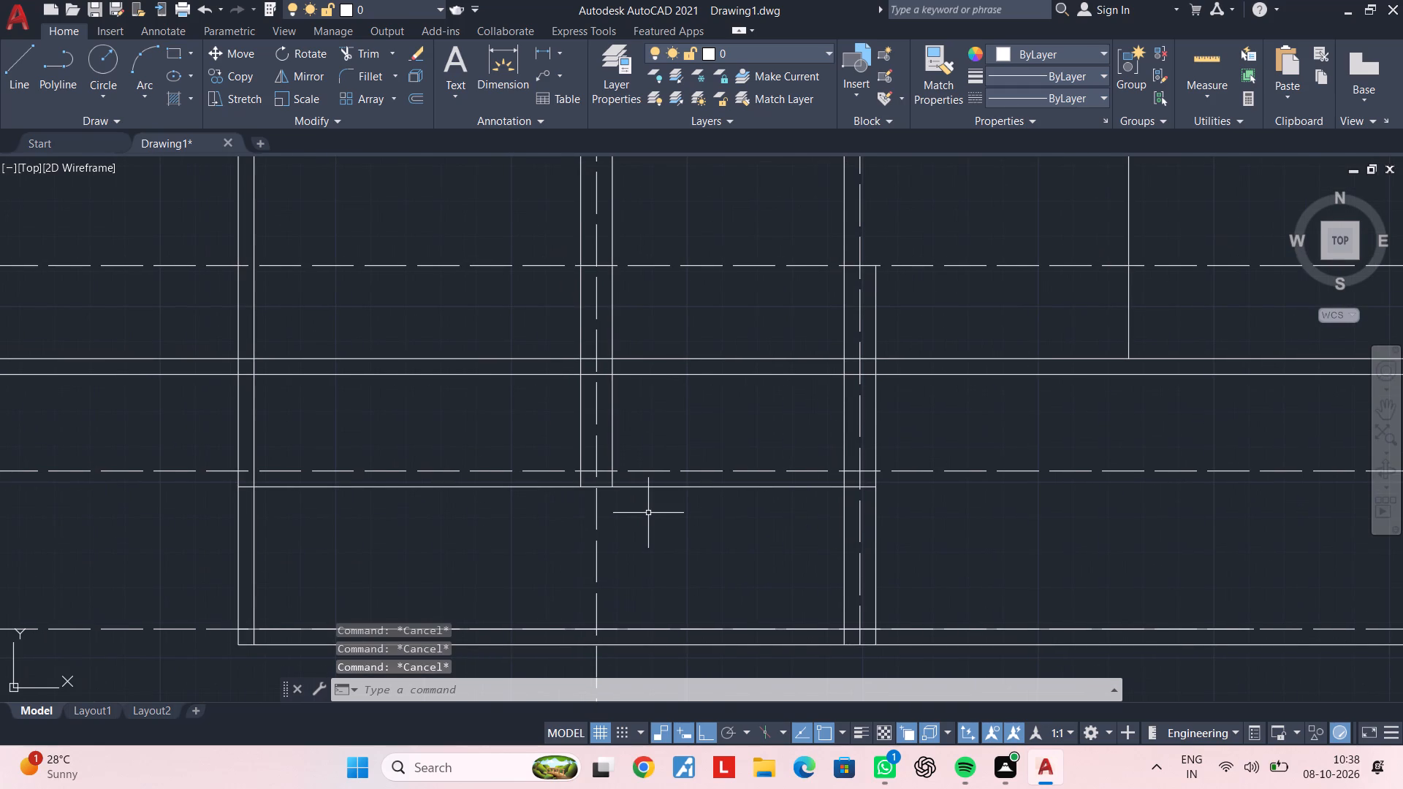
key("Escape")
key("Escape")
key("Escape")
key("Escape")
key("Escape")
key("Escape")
Offset the first full-width dashed line 4.5" to both sides, above and below.
middle_click_drag(667, 519, 650, 538)
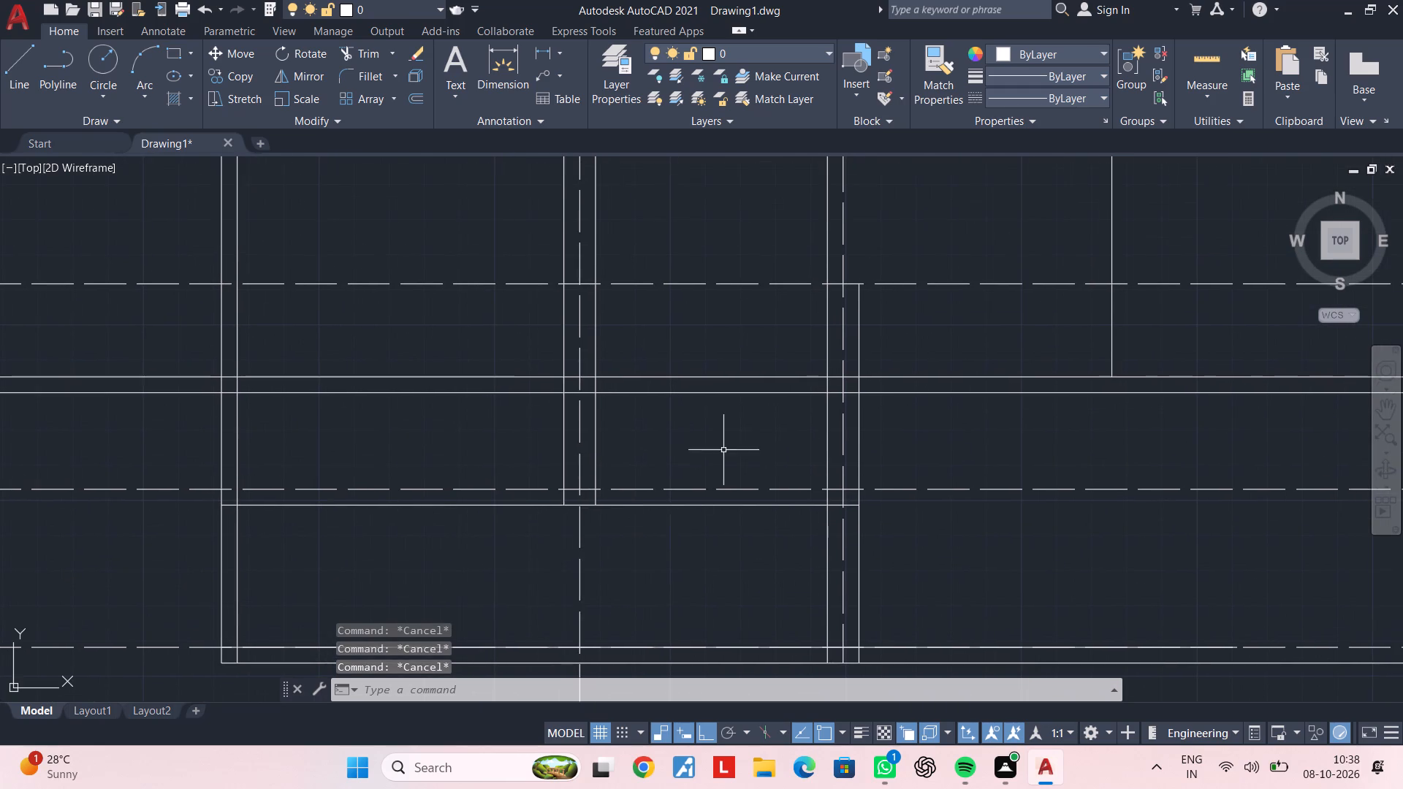
middle_click_drag(723, 446, 704, 470)
middle_click_drag(708, 450, 697, 498)
scroll(717, 402, "up", 1)
middle_click_drag(720, 394, 716, 422)
key("Escape")
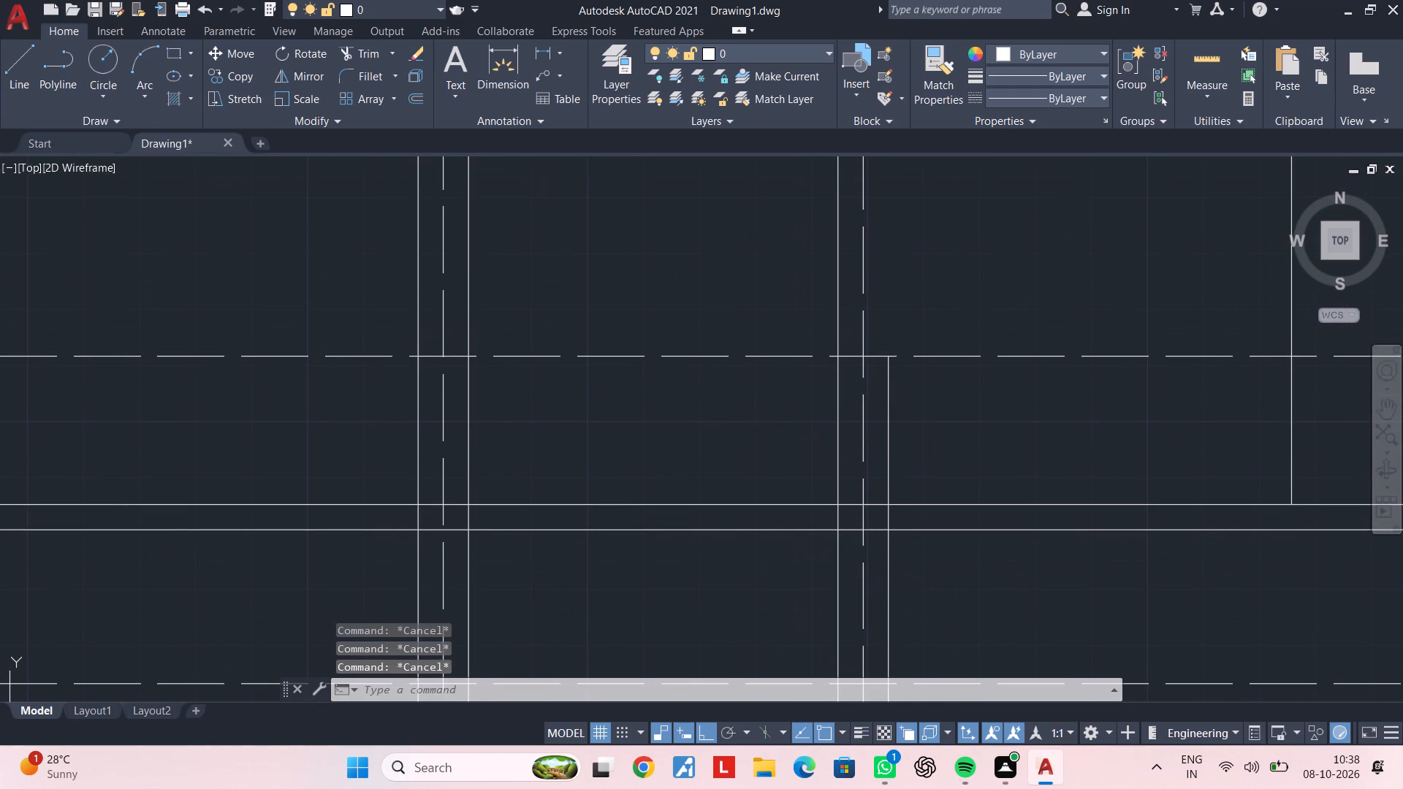
key("Escape")
key("Escape")
type("of 4.5\"")
key("Return")
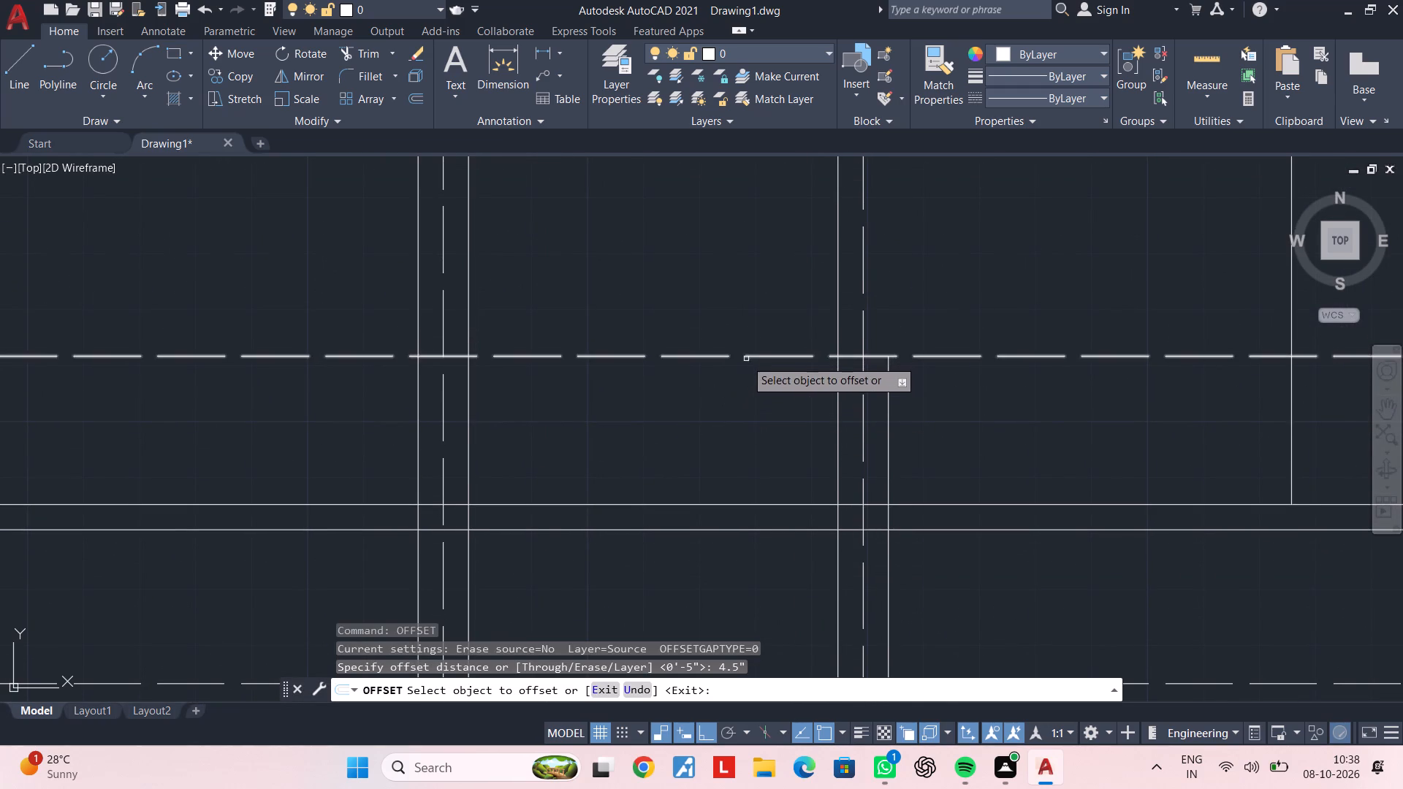
left_click(745, 355)
left_click(756, 275)
left_click(756, 354)
left_click(756, 386)
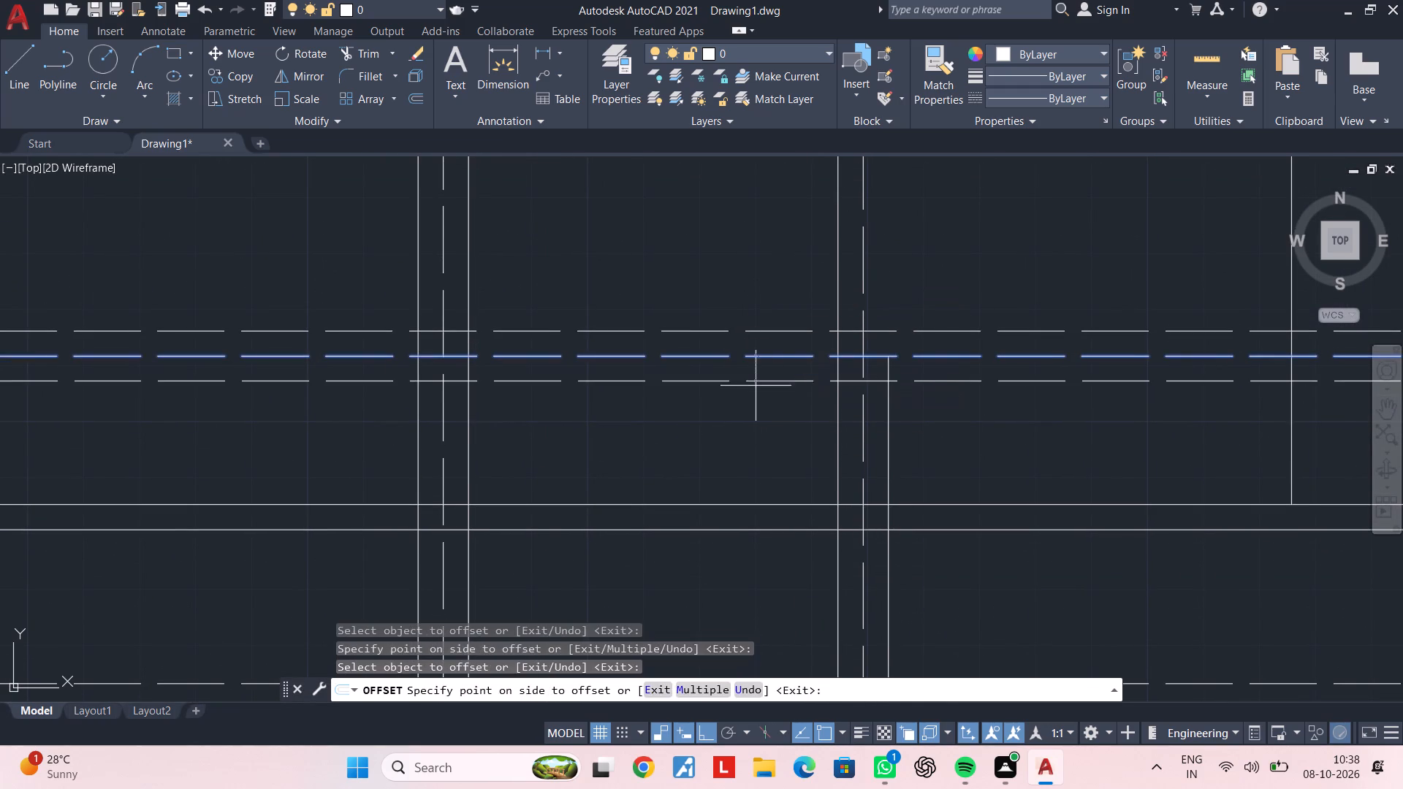
Match the solid horizontal wall line's properties onto the two 4.5" offset lines around the first full-width dashed line.
key("Escape")
key("Escape")
key("Escape")
key("m")
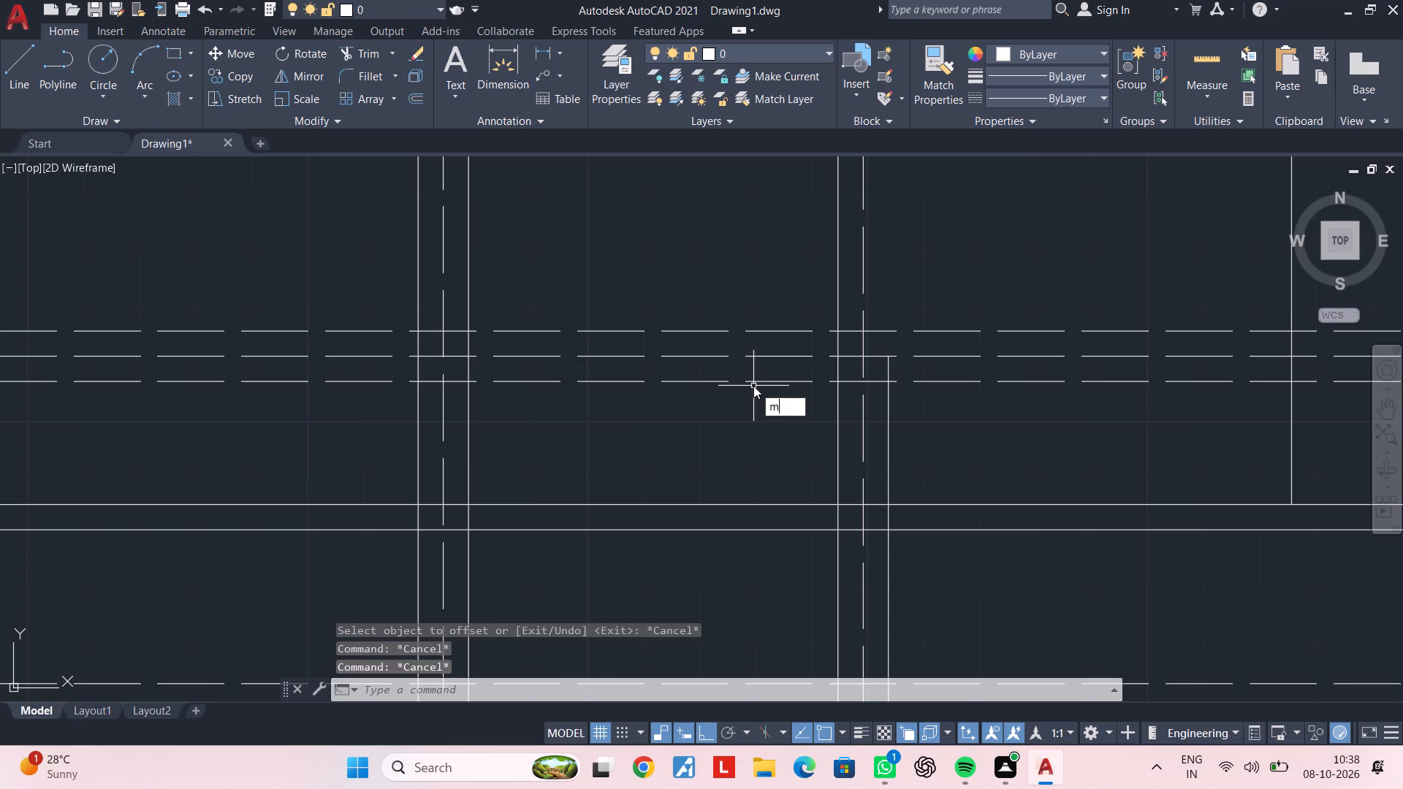
key("s")
key("Escape")
key("Escape")
type("ma")
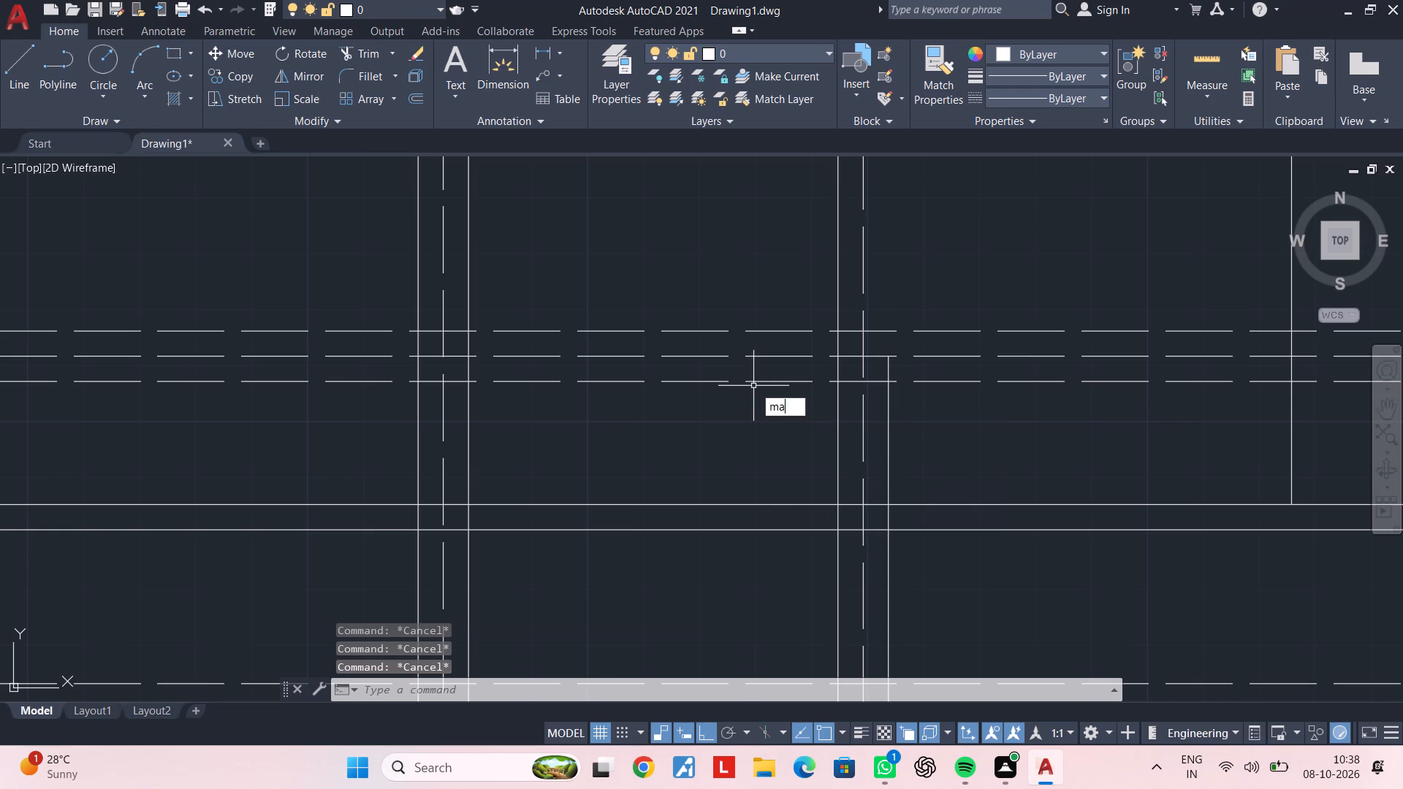
key("space")
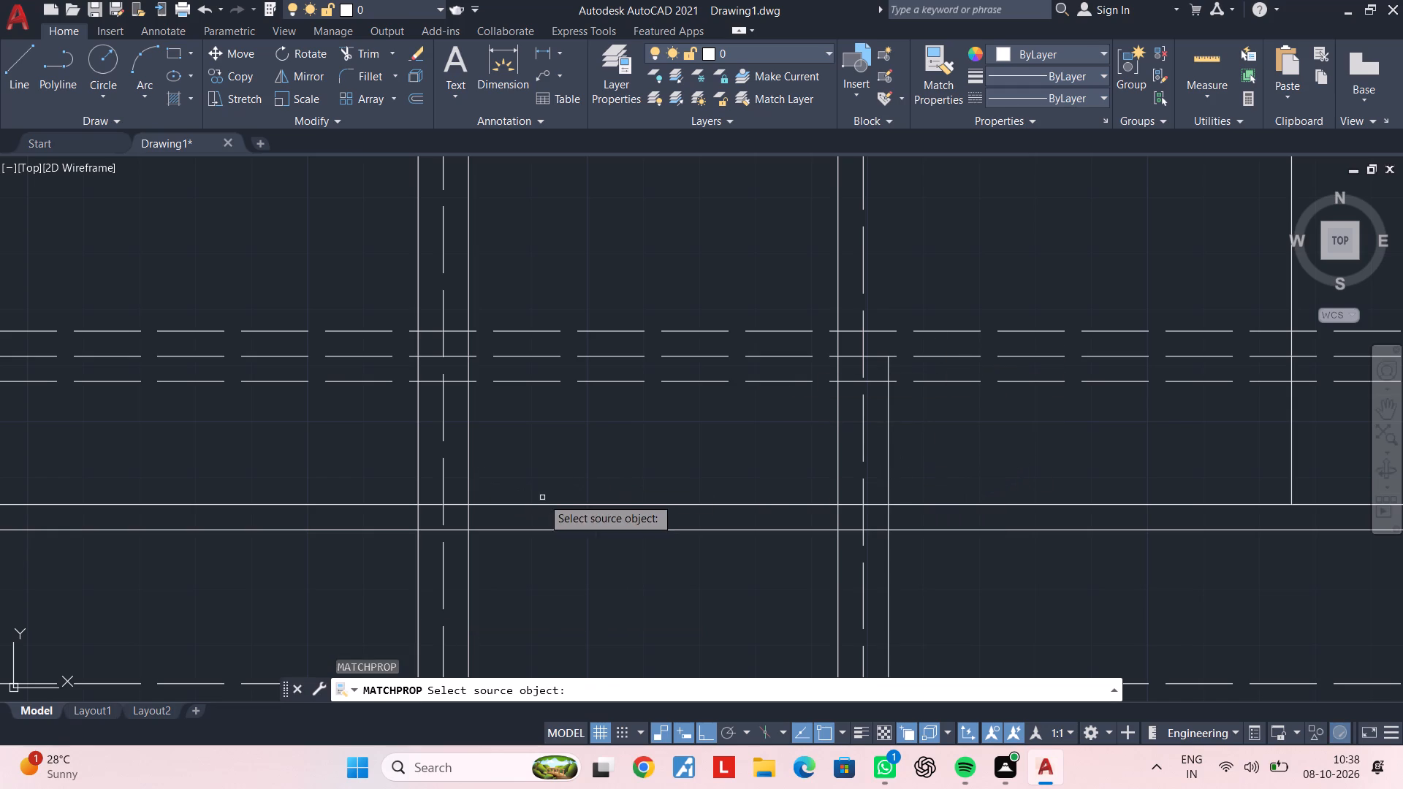
left_click(549, 506)
left_click(625, 381)
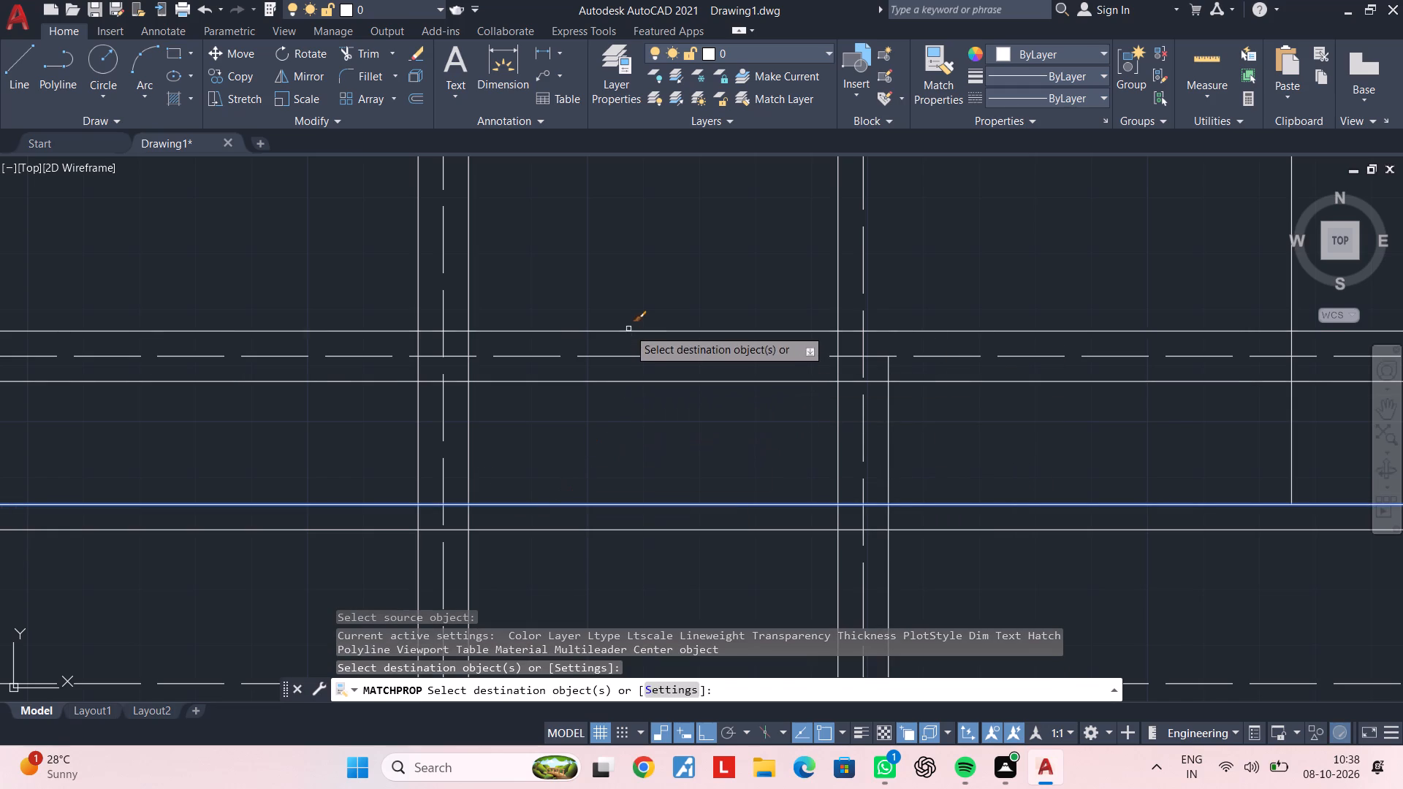
left_click(628, 328)
left_click(628, 336)
key("Escape")
key("Escape")
key("Escape")
Trim the two new solid horizontal lines back to the third vertical wall's right face.
type("tr")
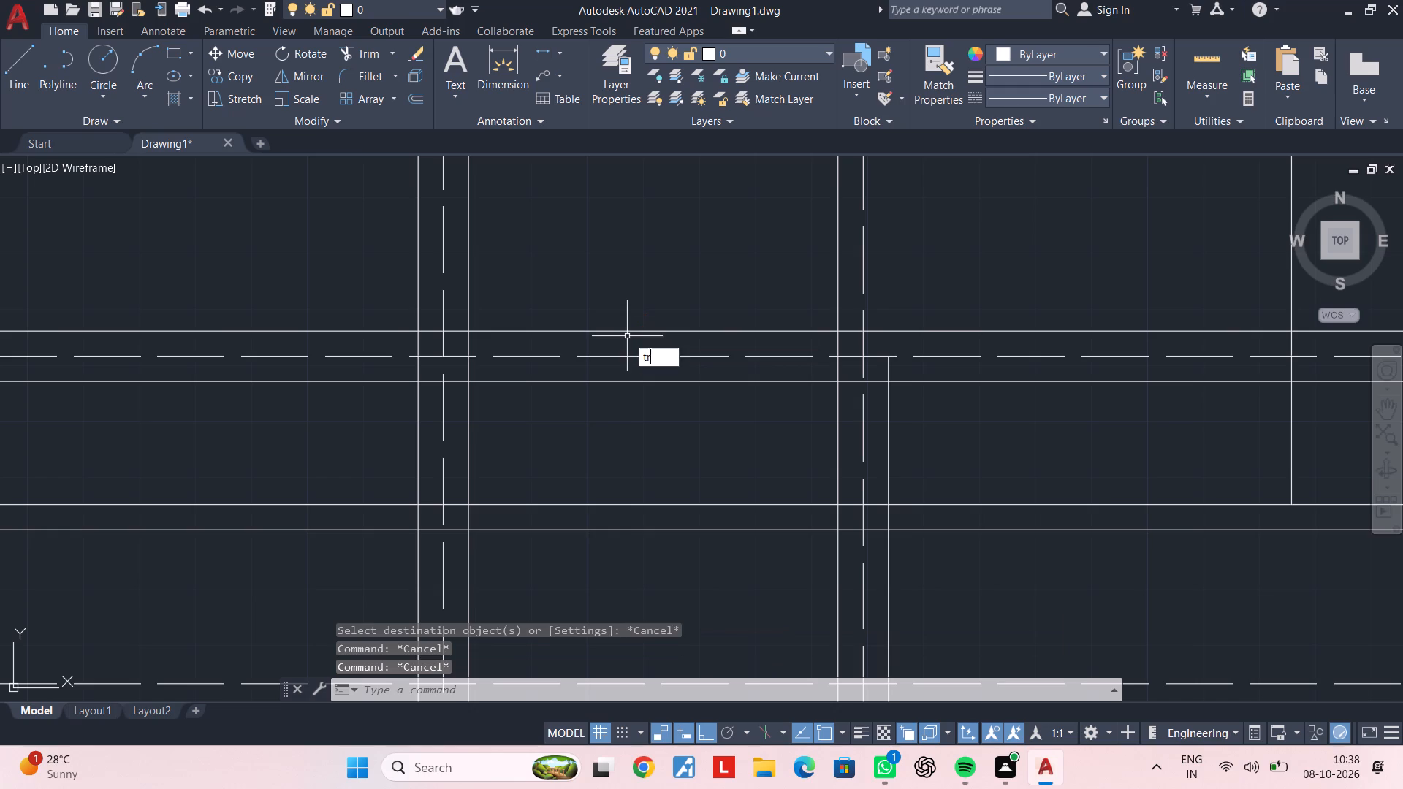
key("space")
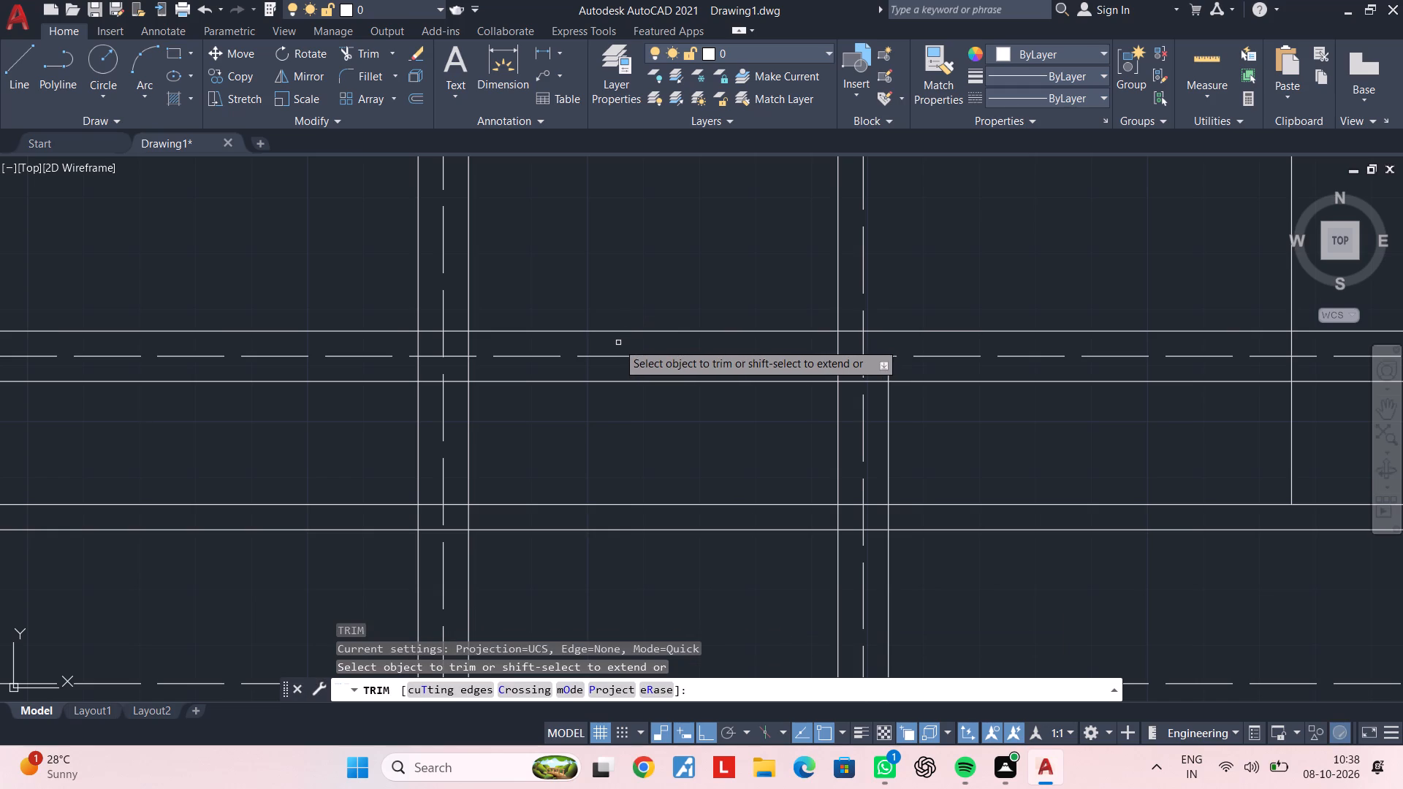
left_click(389, 331)
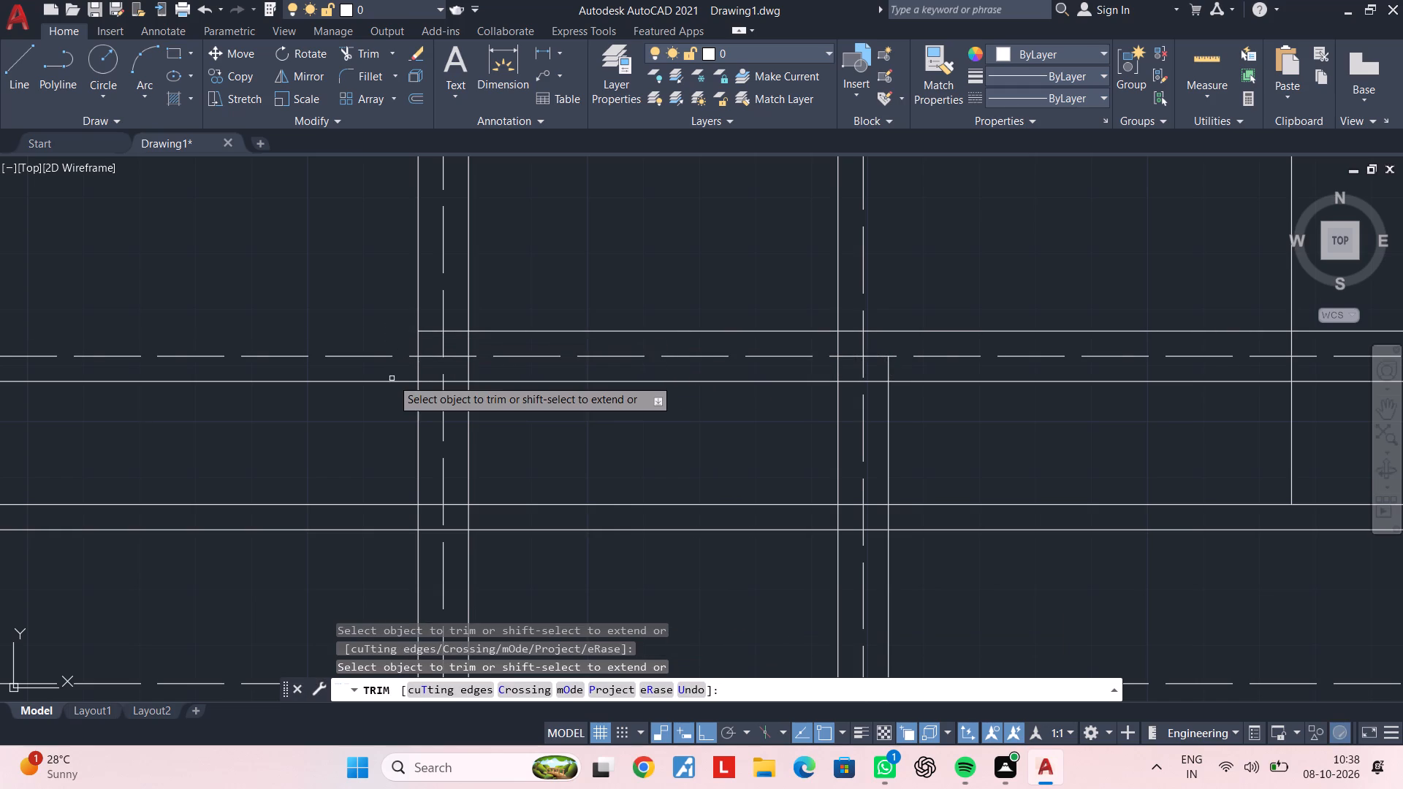
left_click(392, 381)
left_click(432, 331)
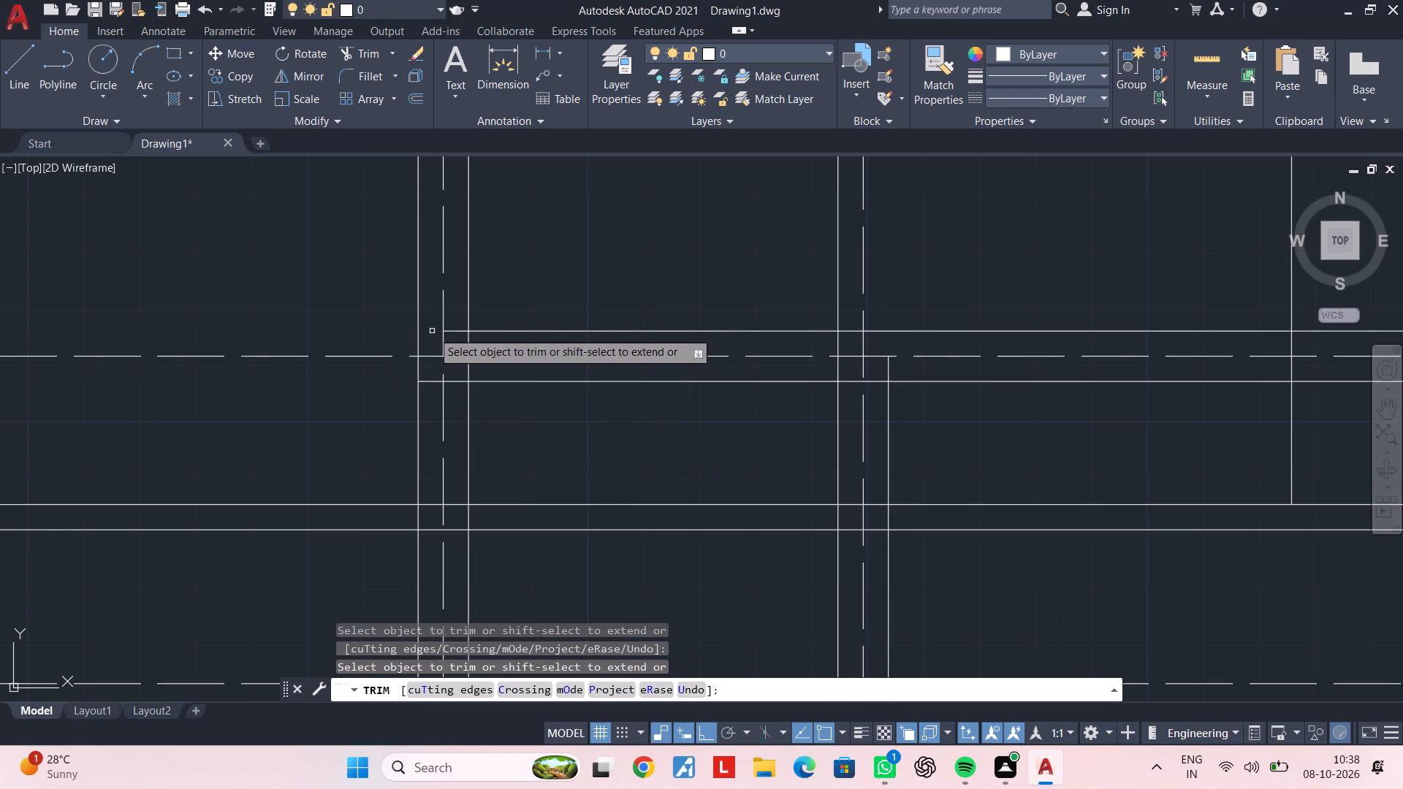
left_click(433, 381)
left_click(460, 379)
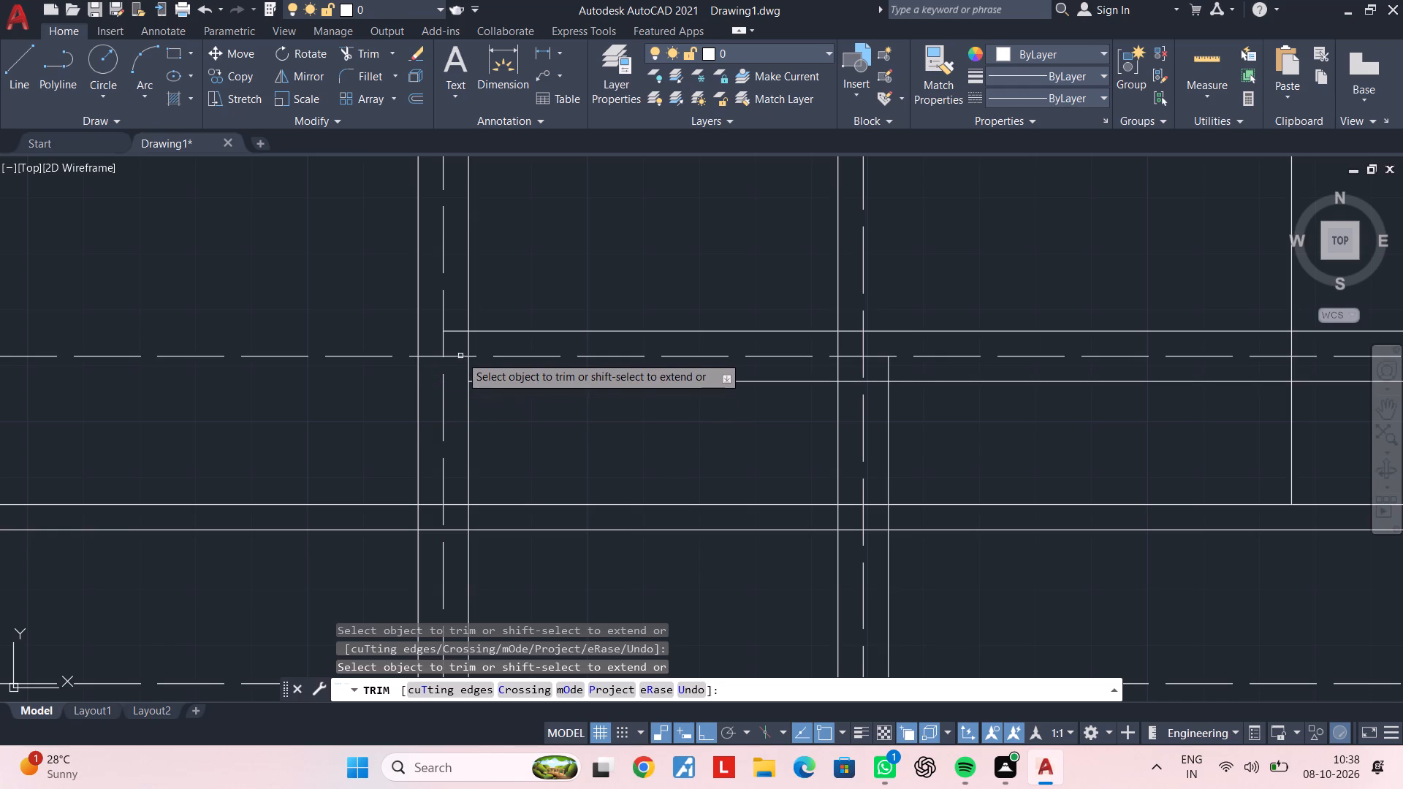
left_click(459, 330)
middle_click_drag(554, 403, 544, 403)
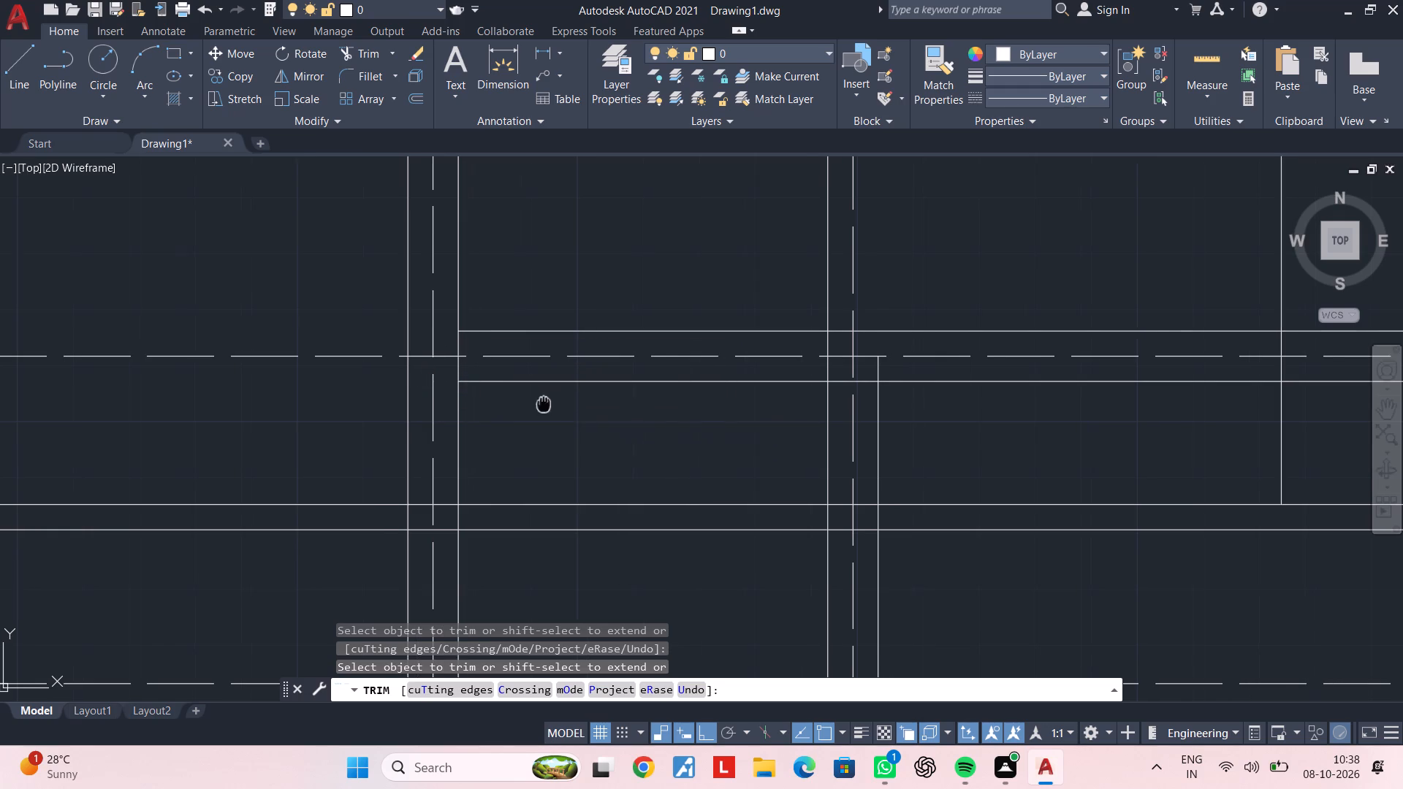
middle_click_drag(544, 403, 531, 403)
middle_click(585, 413)
key("Escape")
key("Escape")
key("Escape")
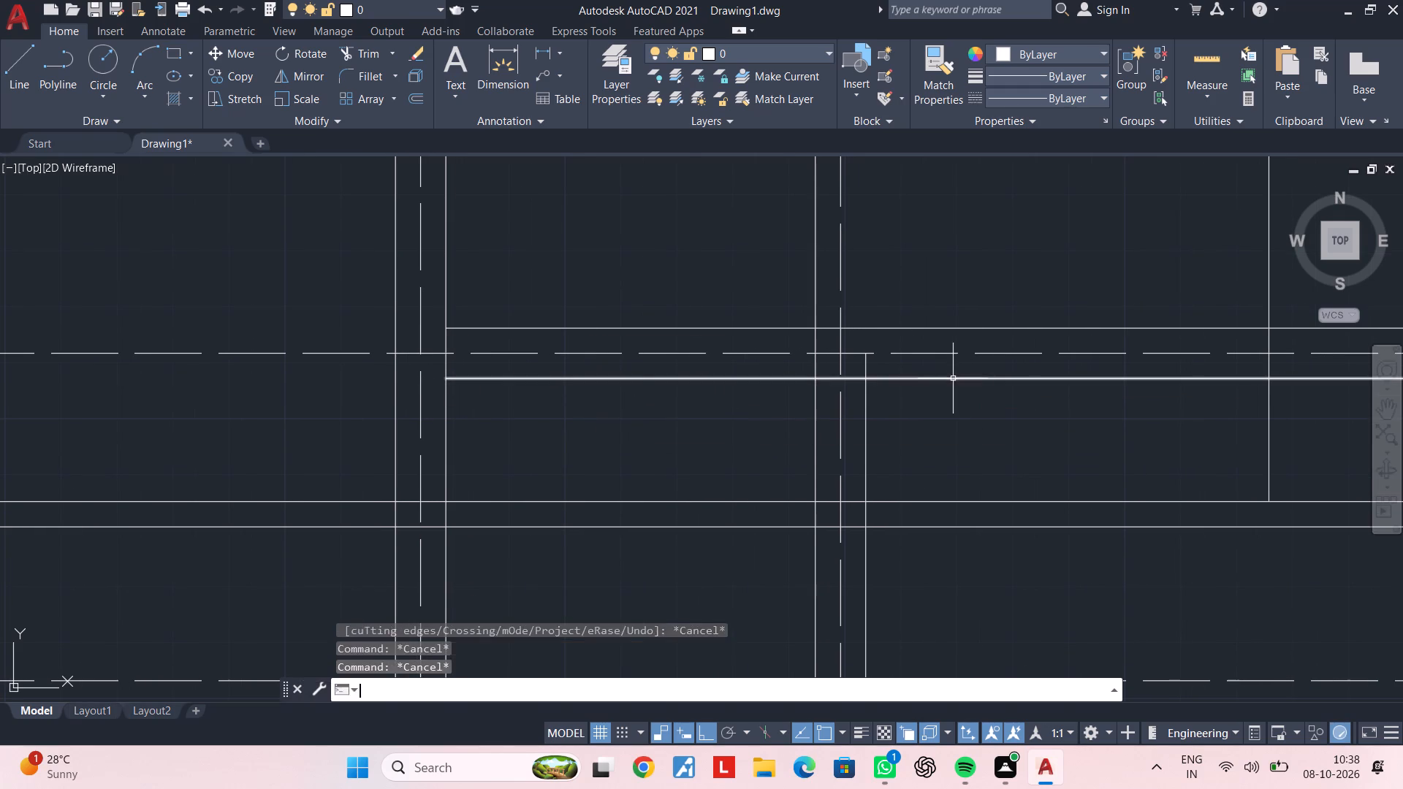
Trim the two new solid horizontal lines to the right of the fourth wall and delete their leftover pieces beyond the next vertical line.
key("space")
left_click(952, 378)
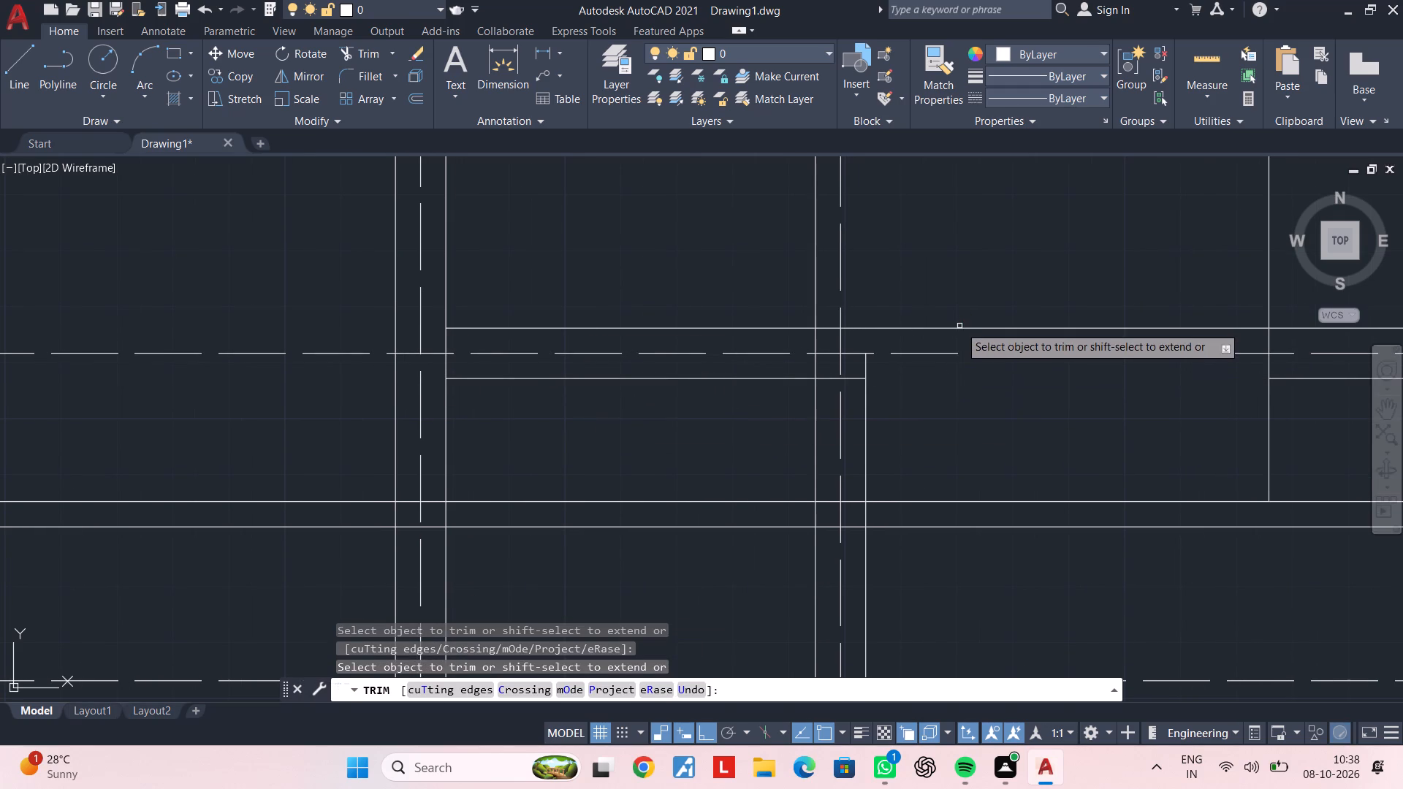
left_click(959, 329)
key("Escape")
scroll(1001, 367, "down", 1)
middle_click_drag(1004, 367, 813, 383)
key("Escape")
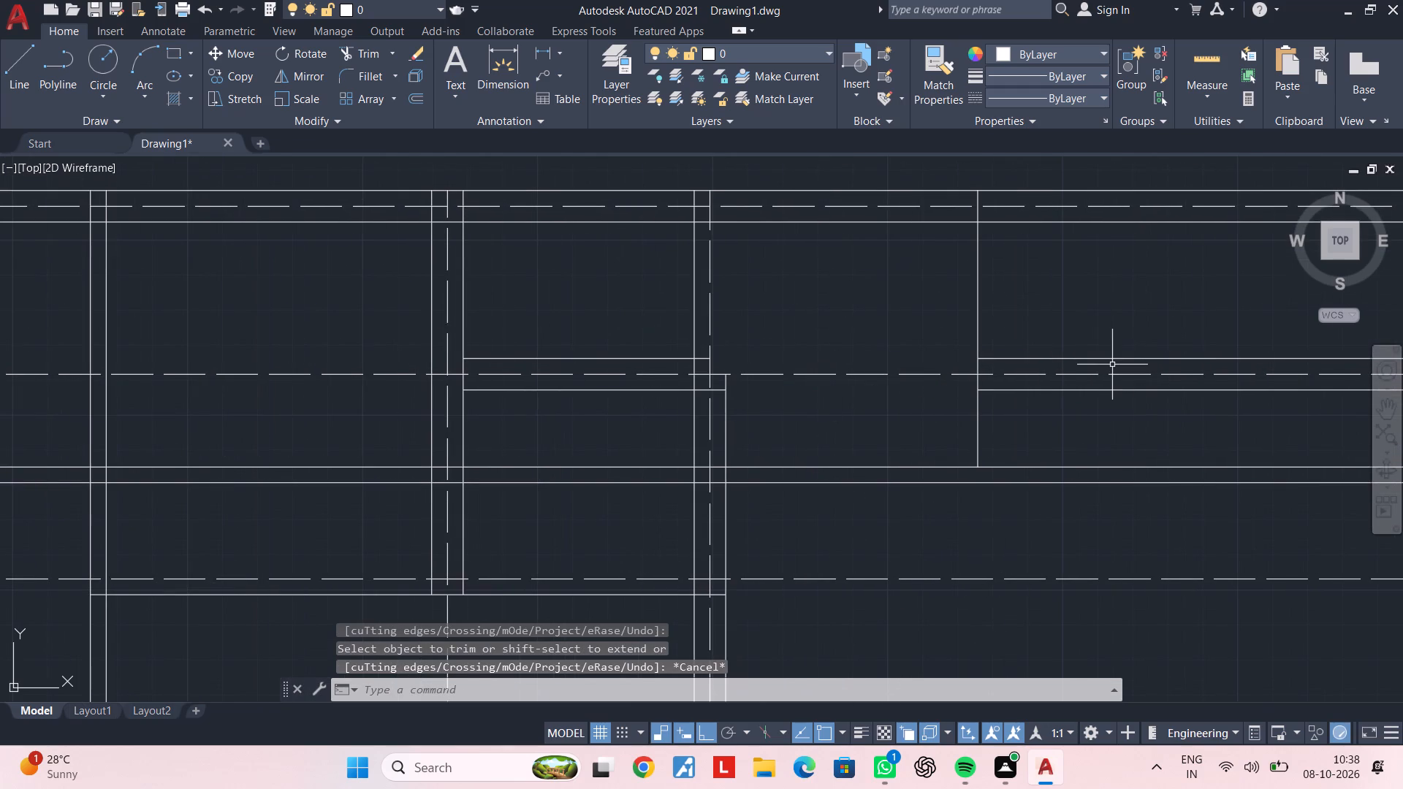
left_click(1115, 359)
key("Delete")
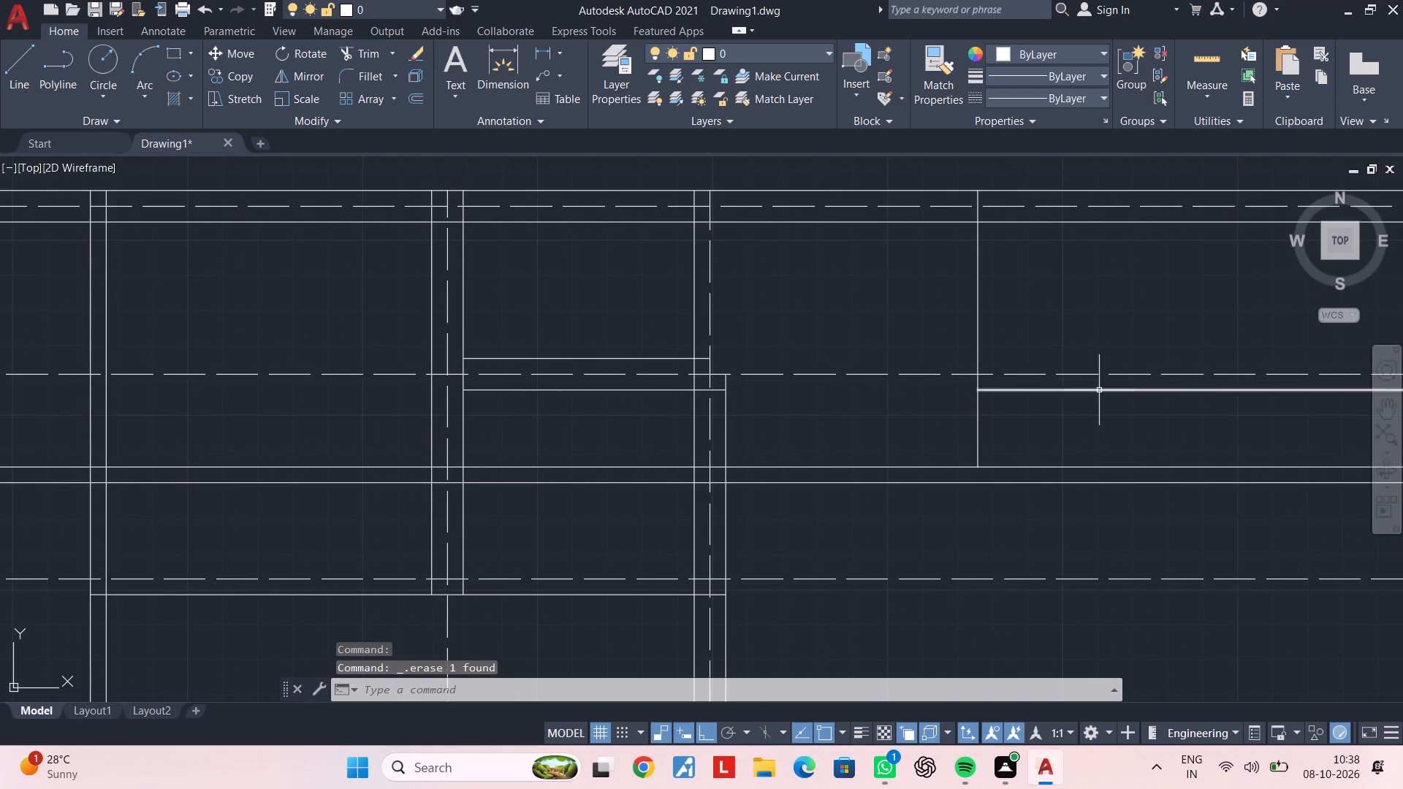
left_click(1099, 389)
key("Delete")
Trim the lower pair of solid horizontal wall lines between the third wall's right face and the fourth wall's left face.
middle_click_drag(786, 435, 799, 407)
middle_click_drag(767, 408, 823, 393)
key("Escape")
key("Escape")
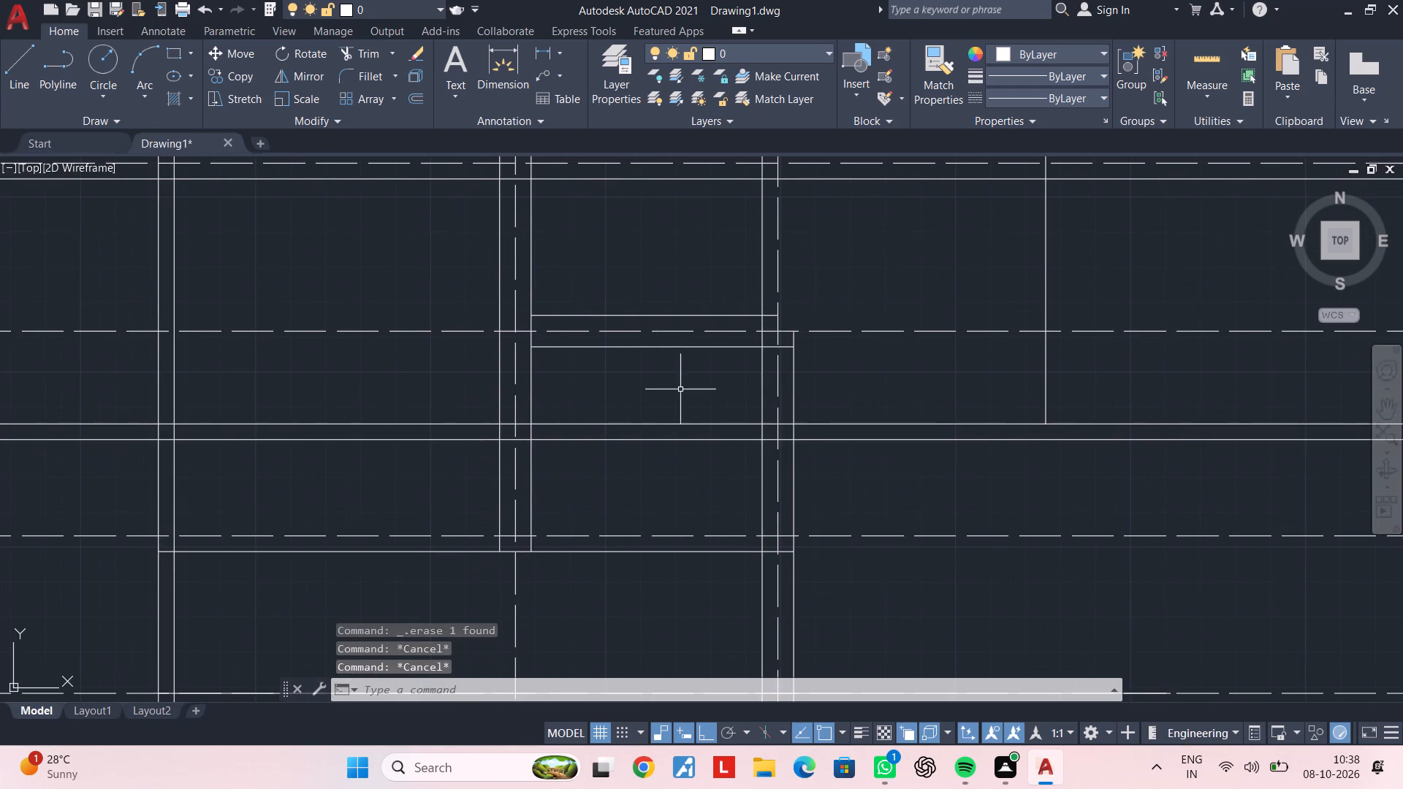
middle_click_drag(680, 389, 704, 370)
key("Escape")
key("Escape")
middle_click_drag(701, 370, 723, 355)
key("Escape")
key("Escape")
key("Escape")
key("Escape")
key("Escape")
key("Escape")
key("Escape")
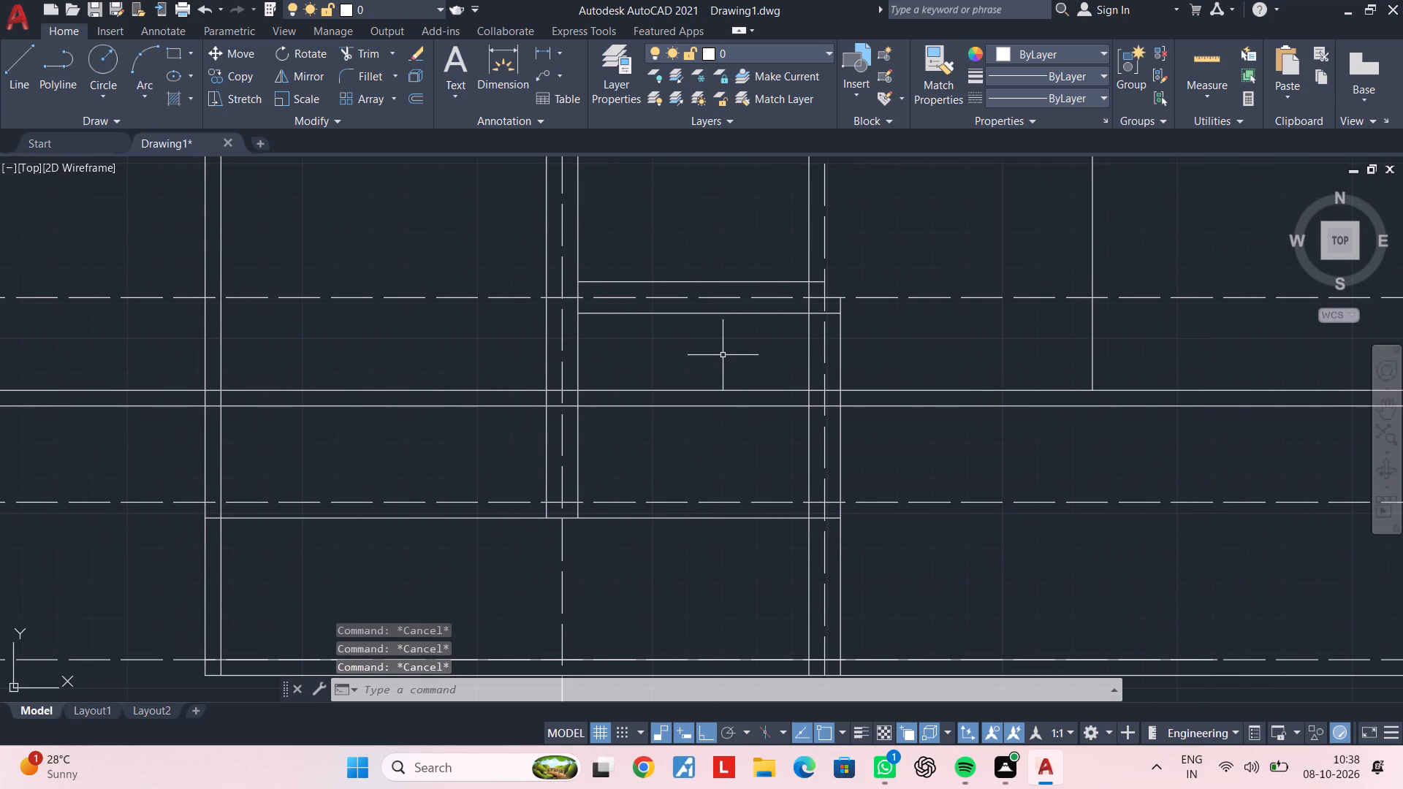
type("tr")
key("space")
left_click(723, 355)
left_click(725, 446)
key("Escape")
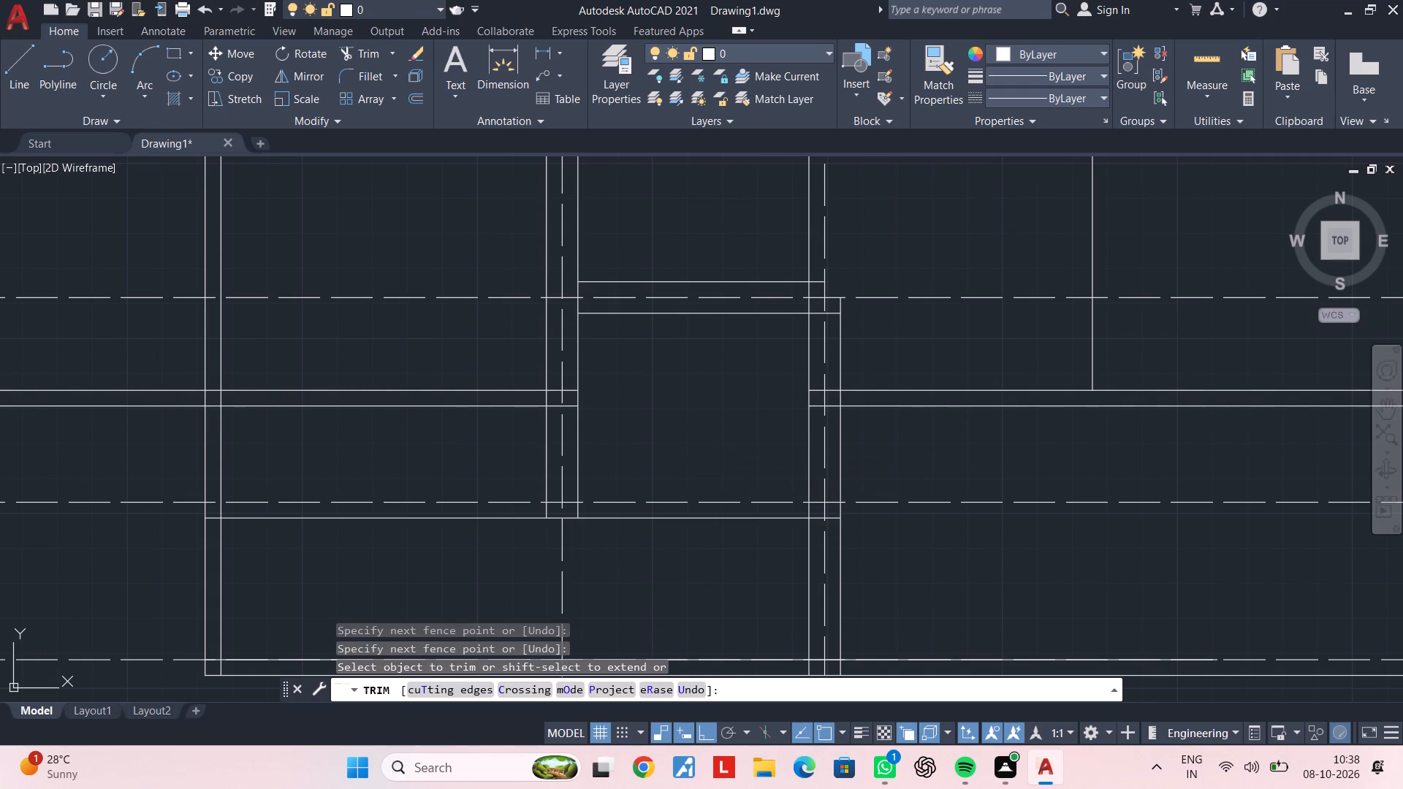
key("Escape")
key("Escape")
key("Escape")
key("Escape")
key("Escape")
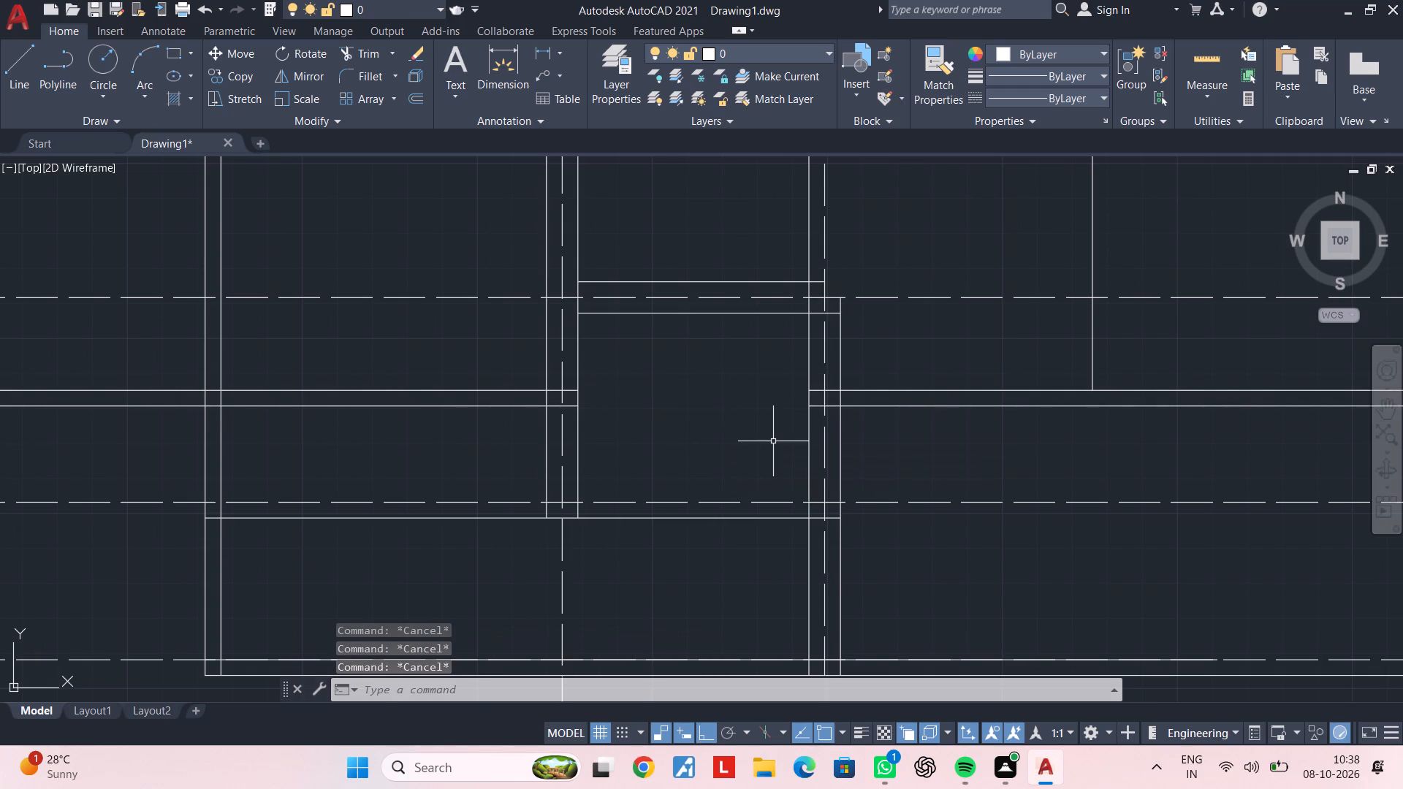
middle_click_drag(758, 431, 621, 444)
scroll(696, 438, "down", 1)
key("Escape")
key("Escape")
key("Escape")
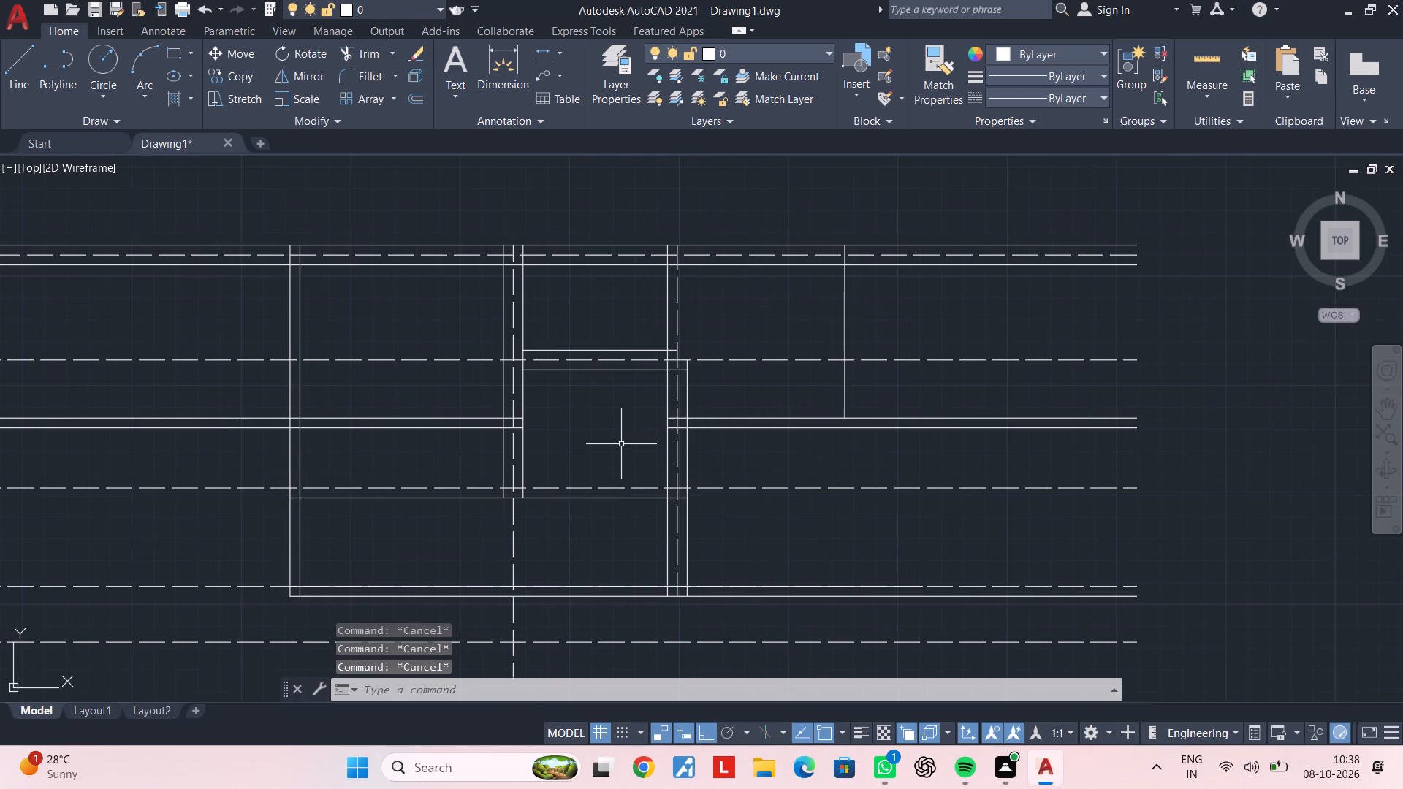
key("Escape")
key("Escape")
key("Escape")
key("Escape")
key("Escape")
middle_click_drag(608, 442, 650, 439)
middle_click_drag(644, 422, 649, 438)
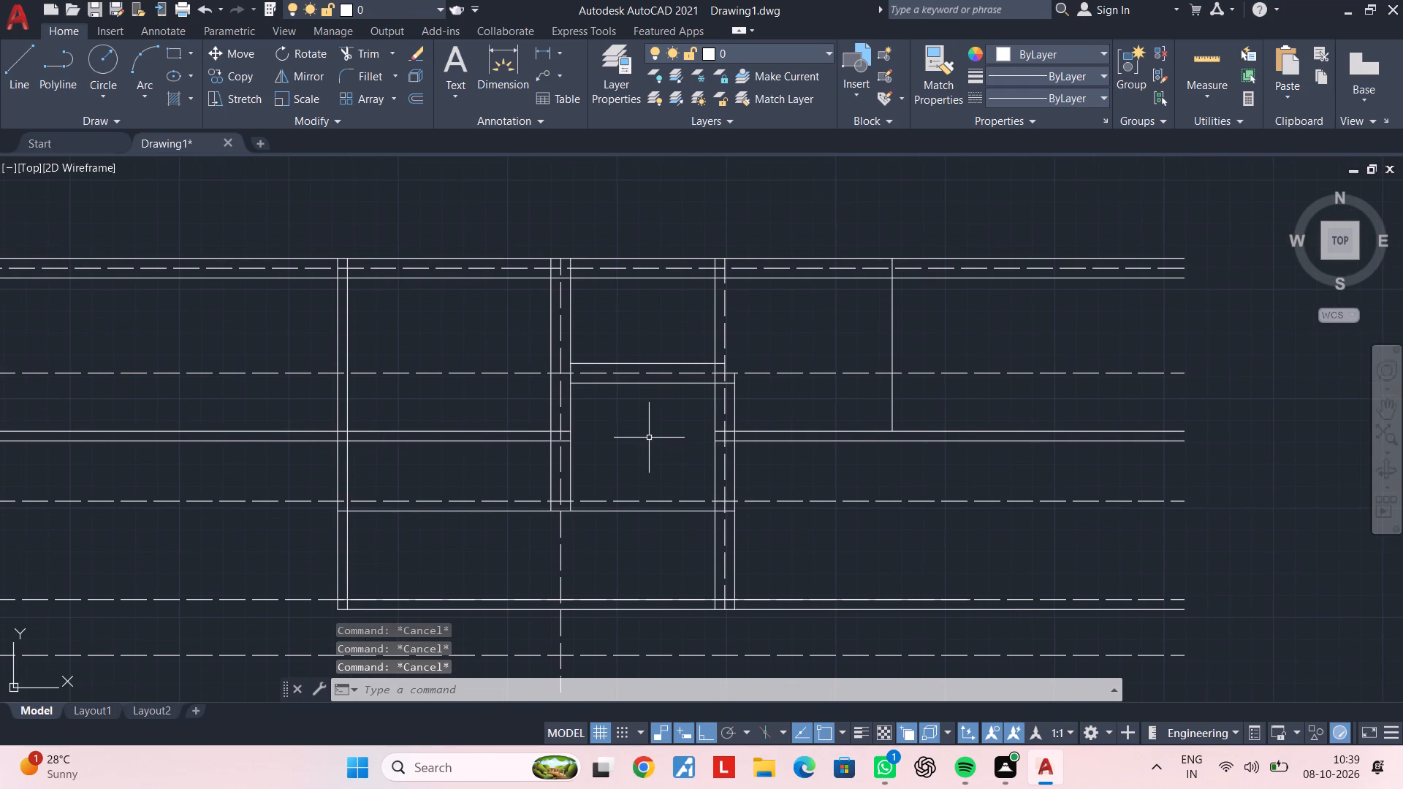
Draw a solid line along the second full-width dashed line from the third wall's right face to the fourth wall's left face.
scroll(647, 438, "up", 2)
middle_click_drag(623, 444, 680, 420)
middle_click_drag(654, 482, 674, 443)
key("Escape")
key("Escape")
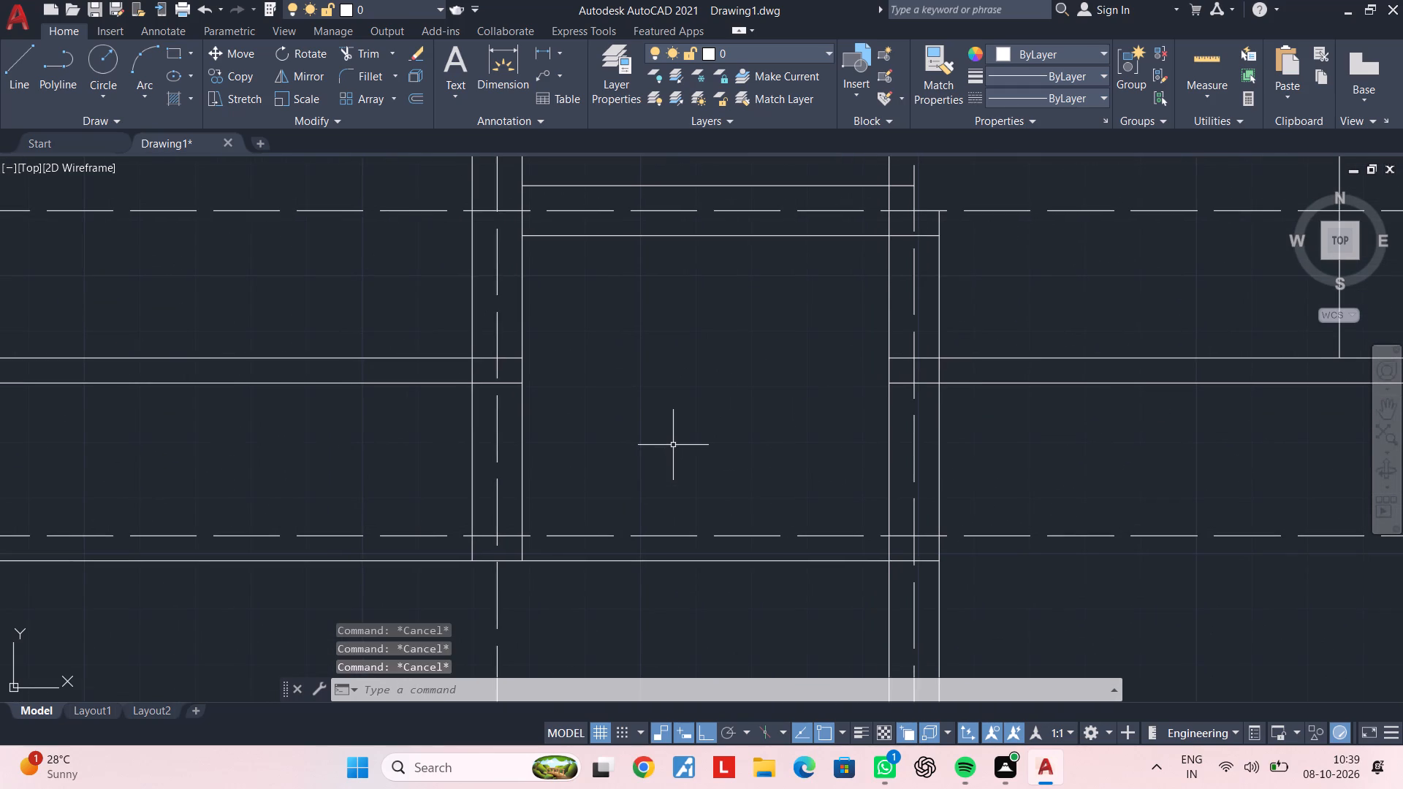
key("l")
key("space")
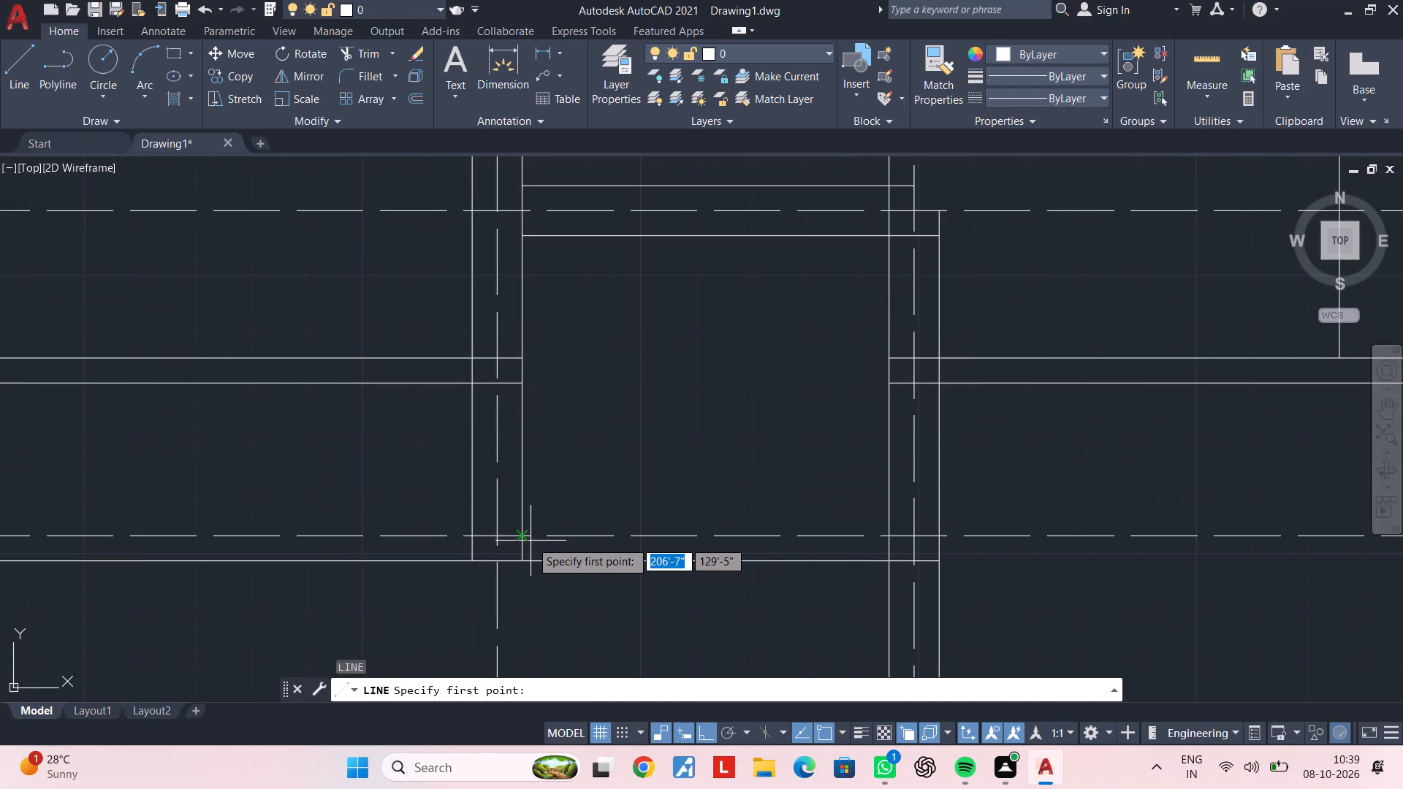
left_click(525, 538)
left_click(890, 535)
key("Escape")
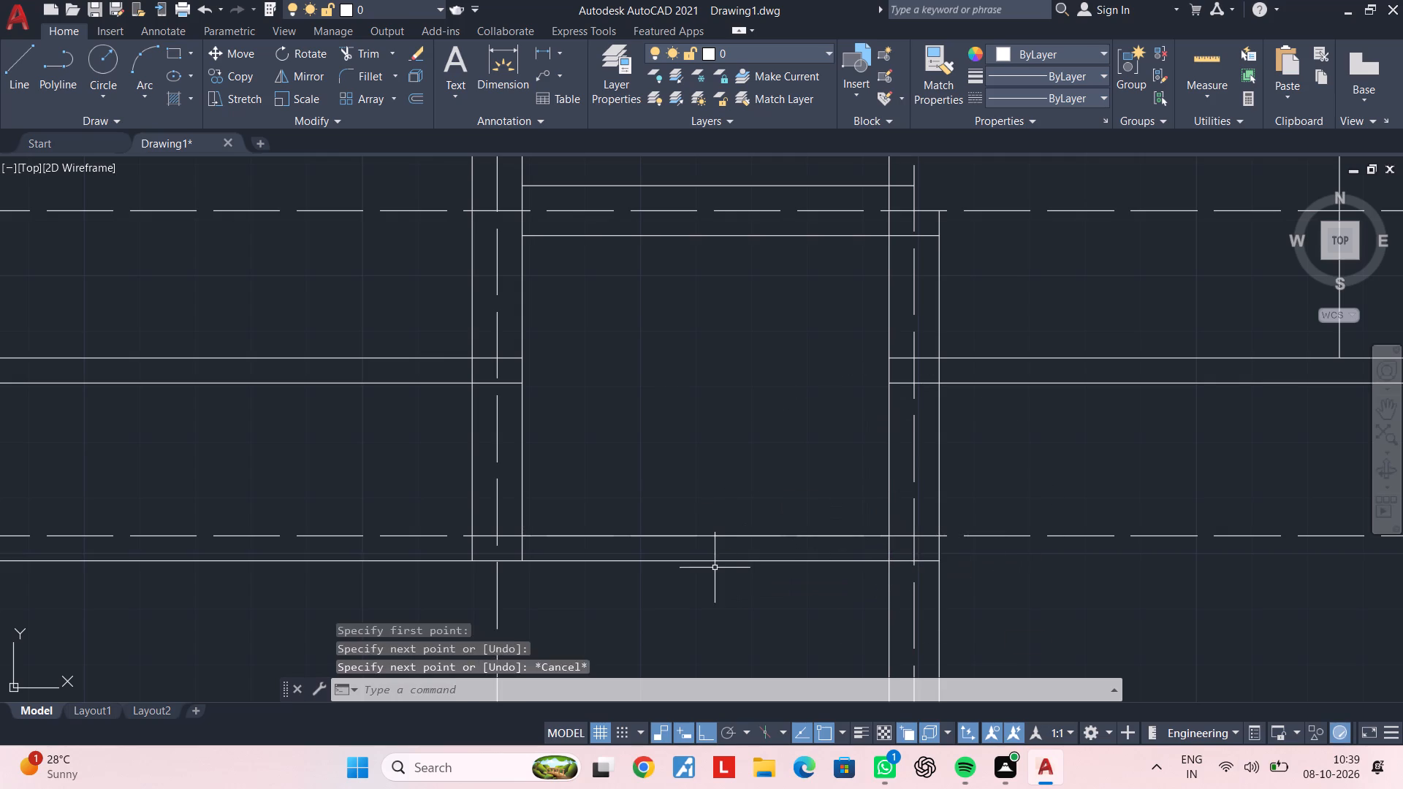
key("Escape")
key("Escape")
key("Escape")
key("Escape")
key("Escape")
key("Escape")
Measure the clear width between the third and fourth walls with a temporary linear dimension on the new line, and delete it.
middle_click_drag(645, 569, 666, 557)
key("Escape")
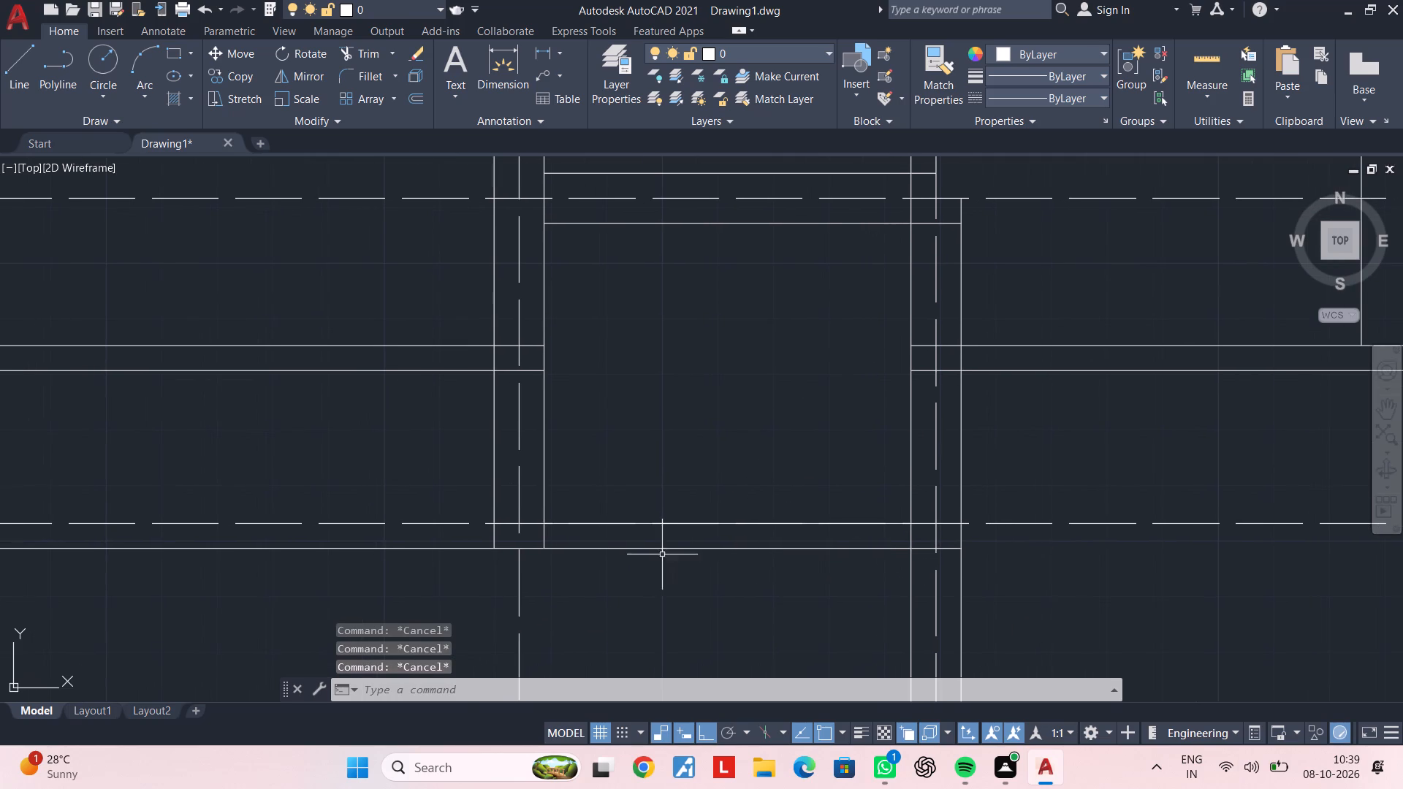
key("Escape")
left_click(538, 47)
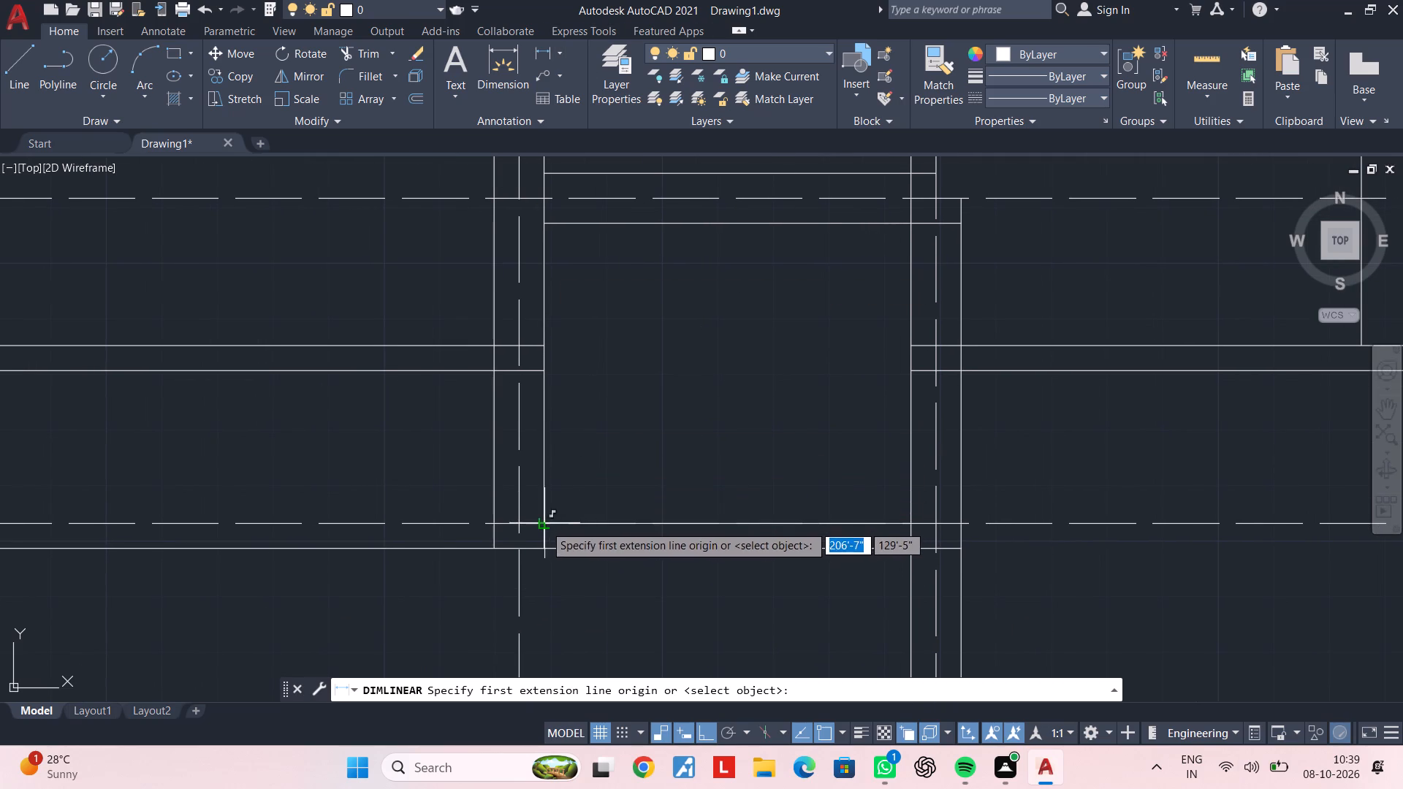
left_click(542, 527)
left_click(910, 525)
left_click(826, 513)
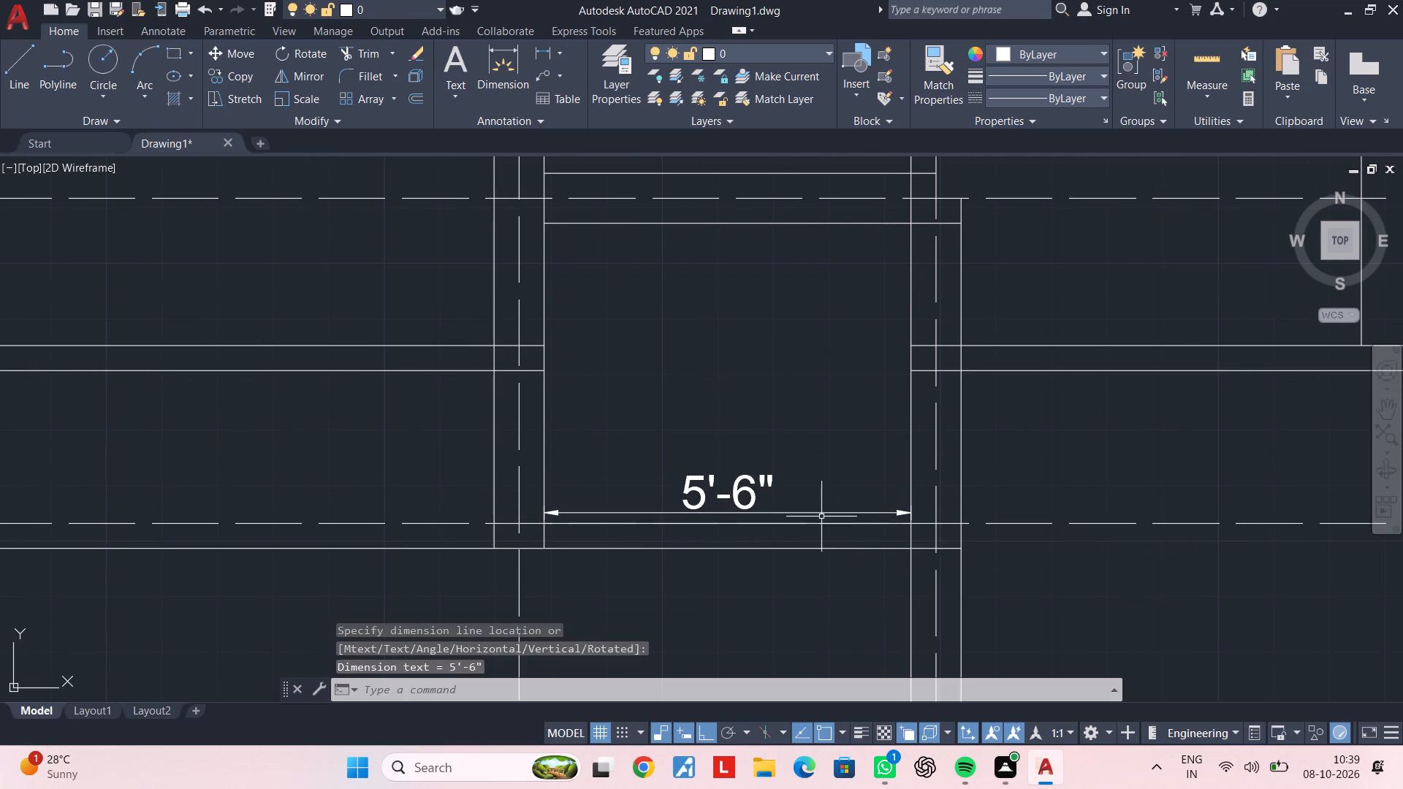
key("Escape")
key("Escape")
key("Escape")
key("Escape")
left_click(798, 512)
key("Delete")
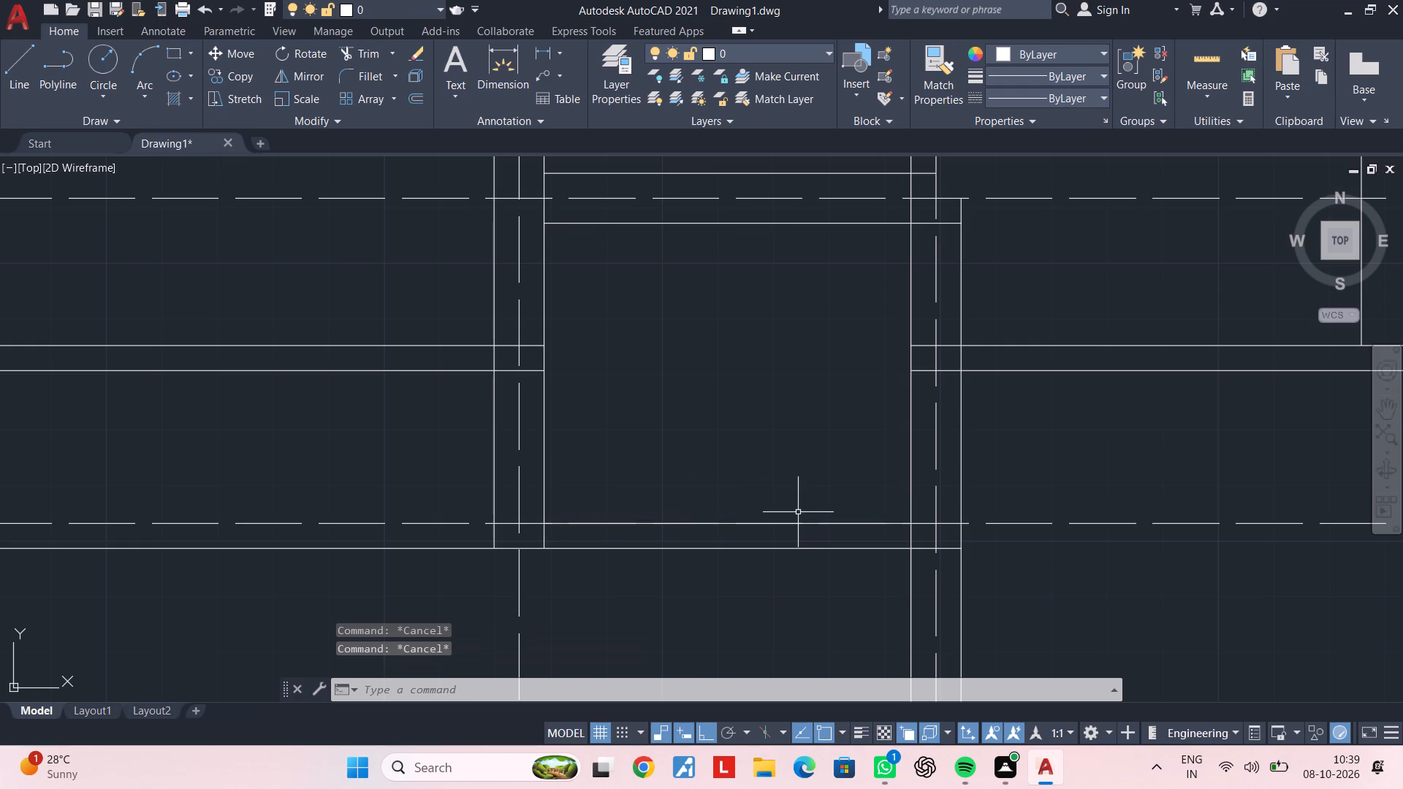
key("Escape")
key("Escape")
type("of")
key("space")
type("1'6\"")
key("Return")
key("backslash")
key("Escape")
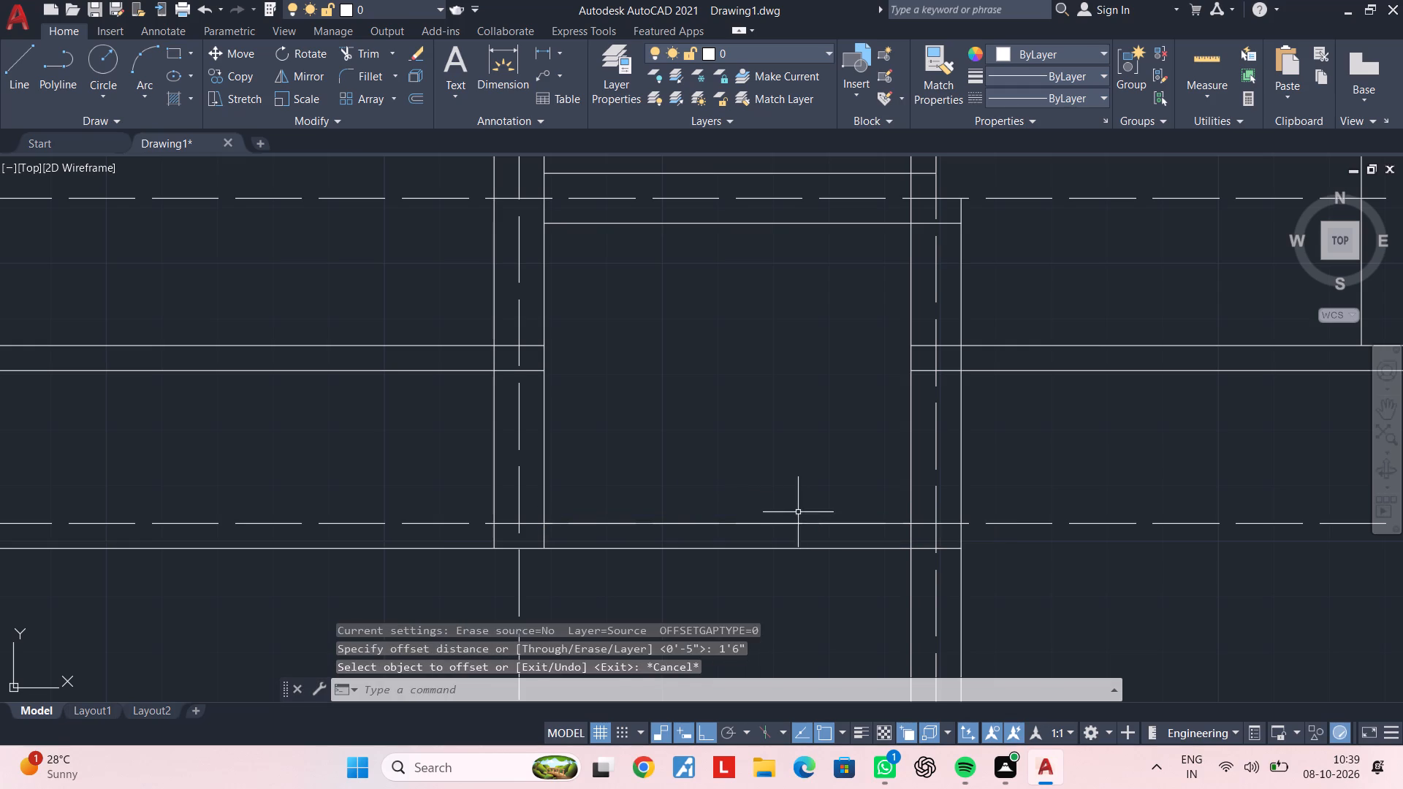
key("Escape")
Offset the third wall's right face and the fourth wall's left face 1'6" inward into the space between them.
type("of 1'6\"")
key("Return")
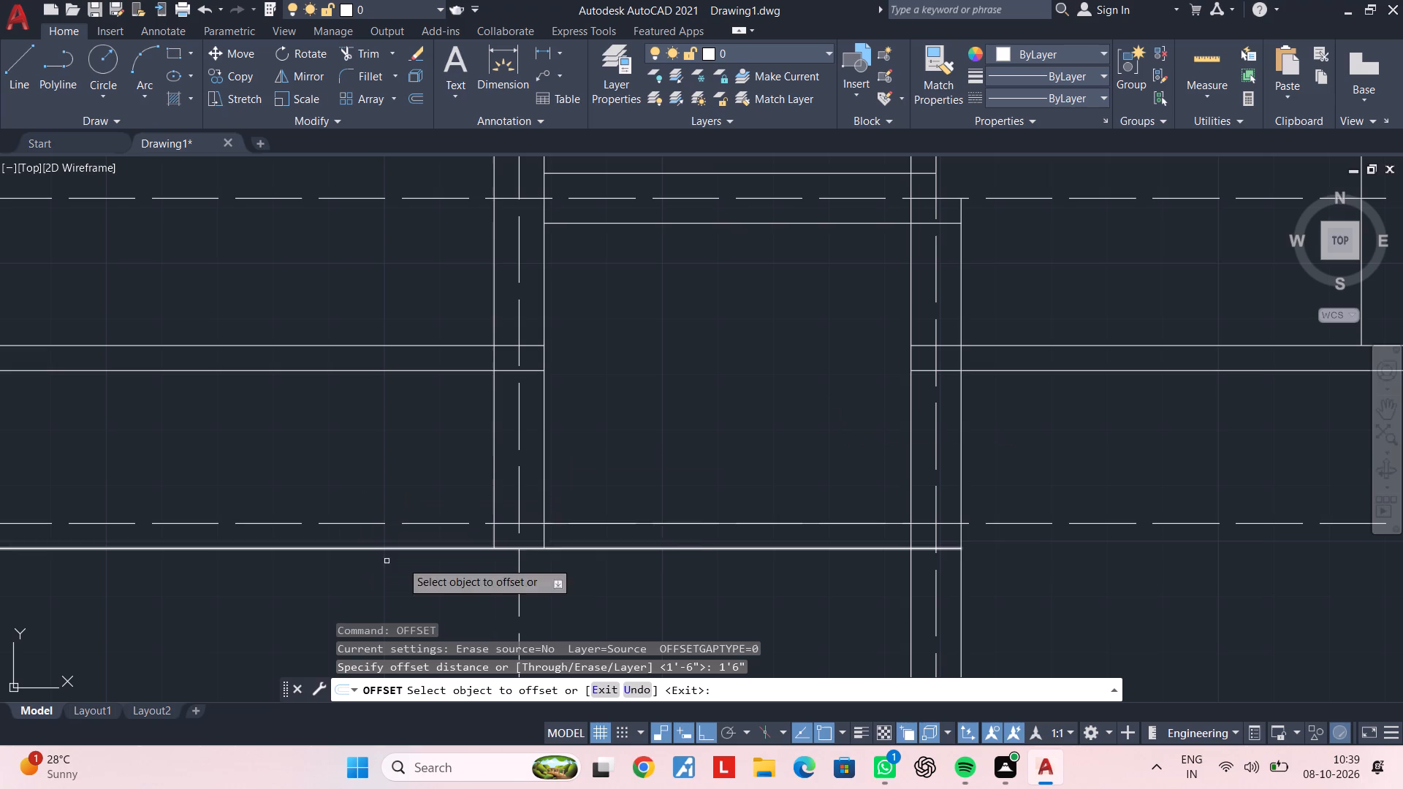
left_click(544, 494)
left_click(642, 489)
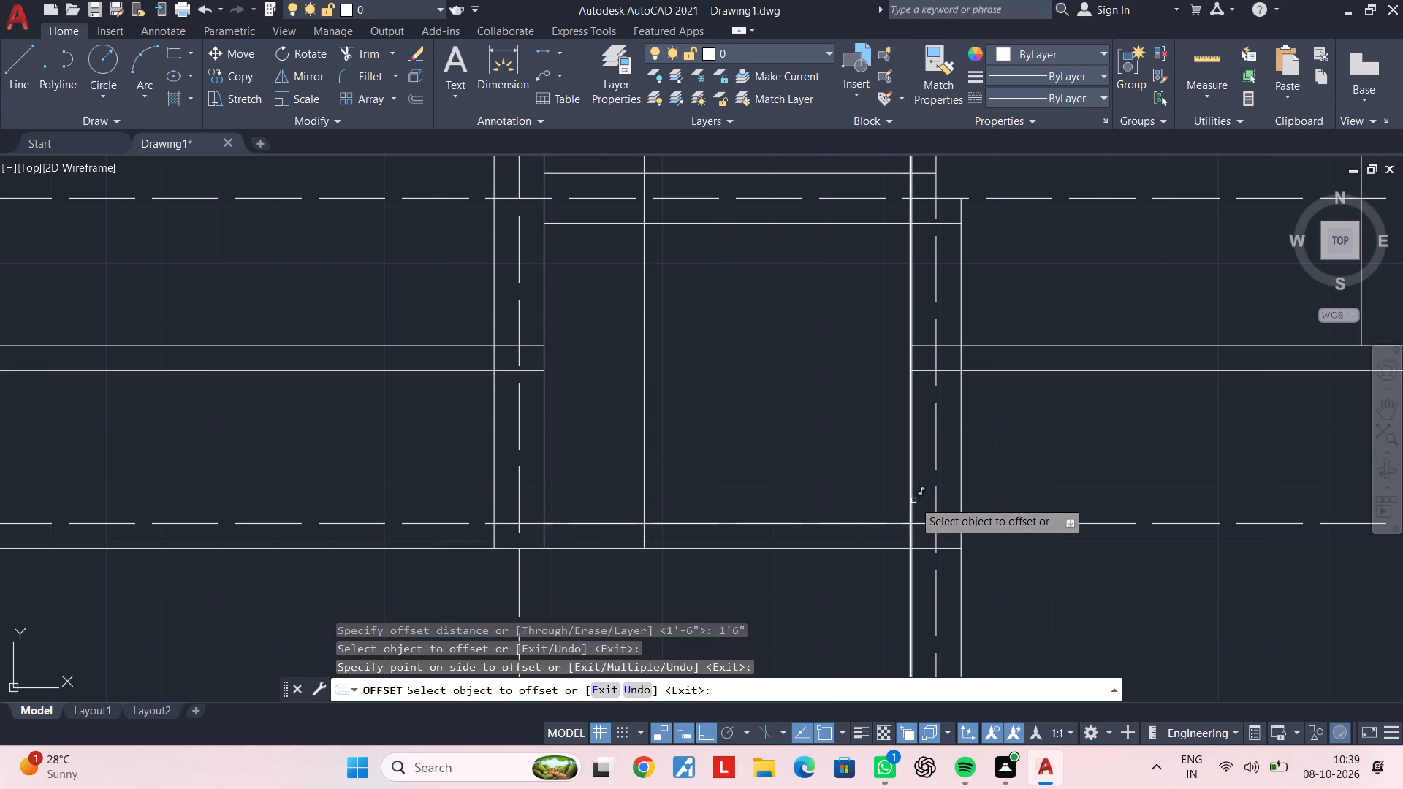
left_click(913, 500)
left_click(837, 511)
key("Escape")
key("Escape")
Trim the two 1'6" offset lines inside the room and below the lower wall, keeping their short segments within that wall.
key("t")
type("r")
key("space")
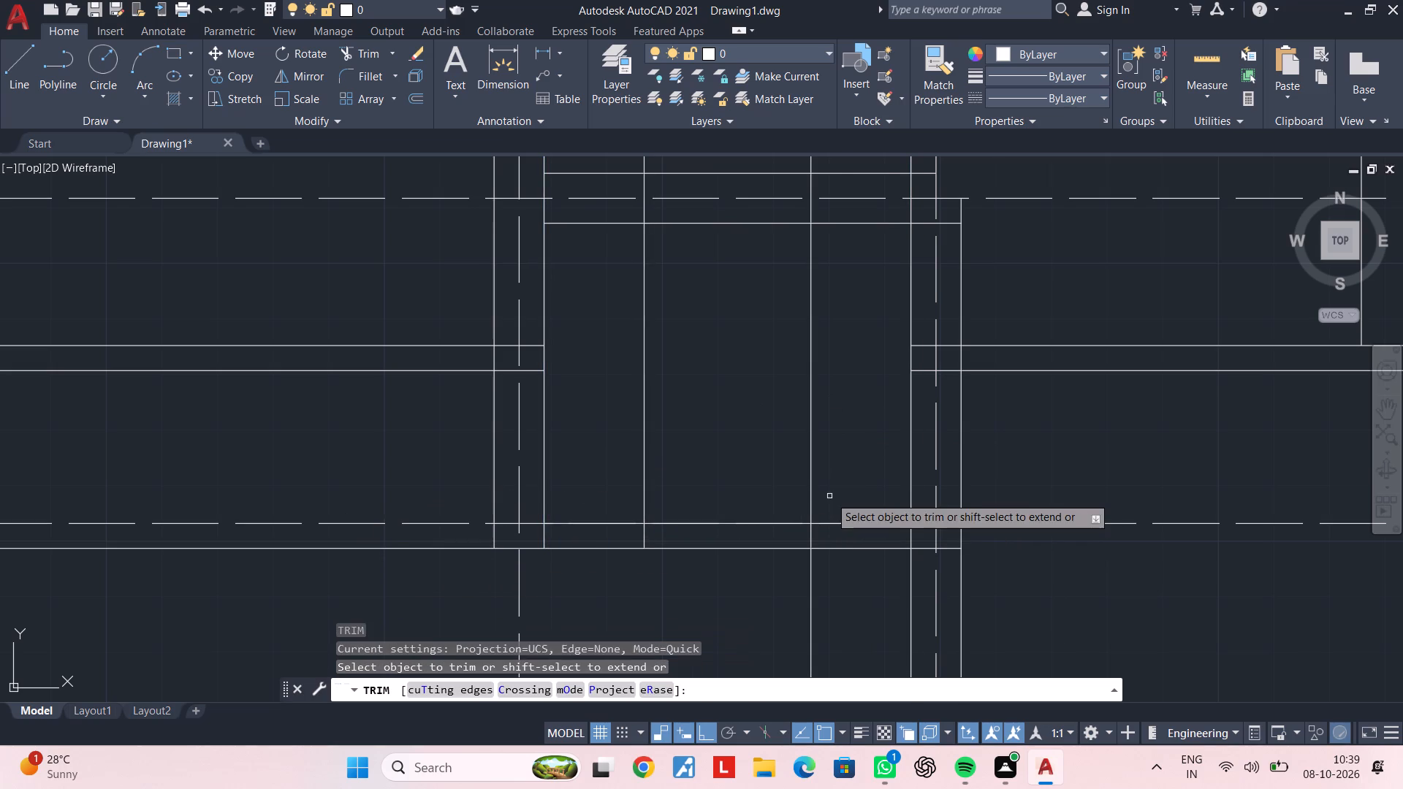
left_click(834, 455)
left_click(758, 468)
left_click(853, 588)
left_click(802, 593)
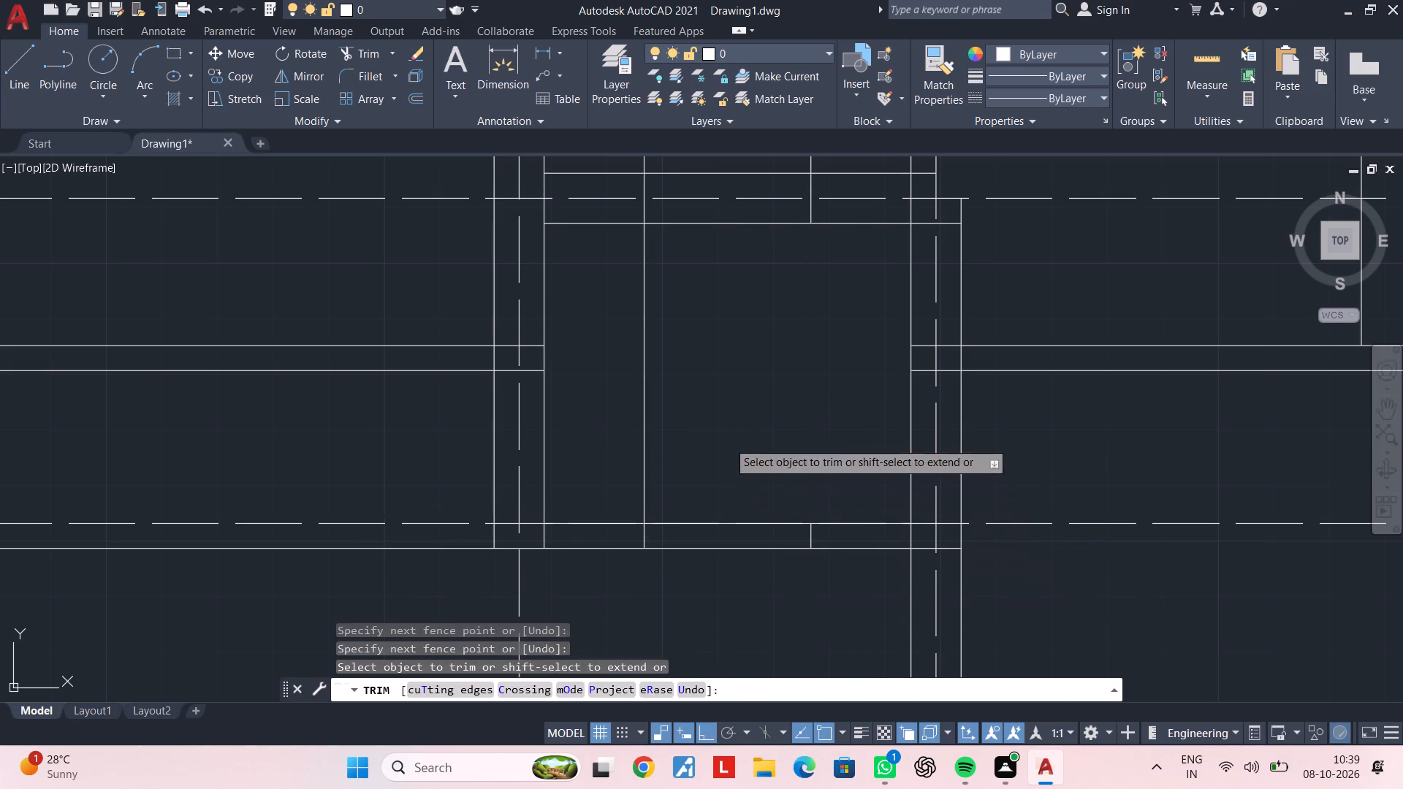
left_click(728, 441)
left_click(587, 476)
key("Escape")
Delete the remaining upper pieces of the two 1'6" offset lines.
middle_click_drag(670, 427, 655, 524)
left_click(826, 168)
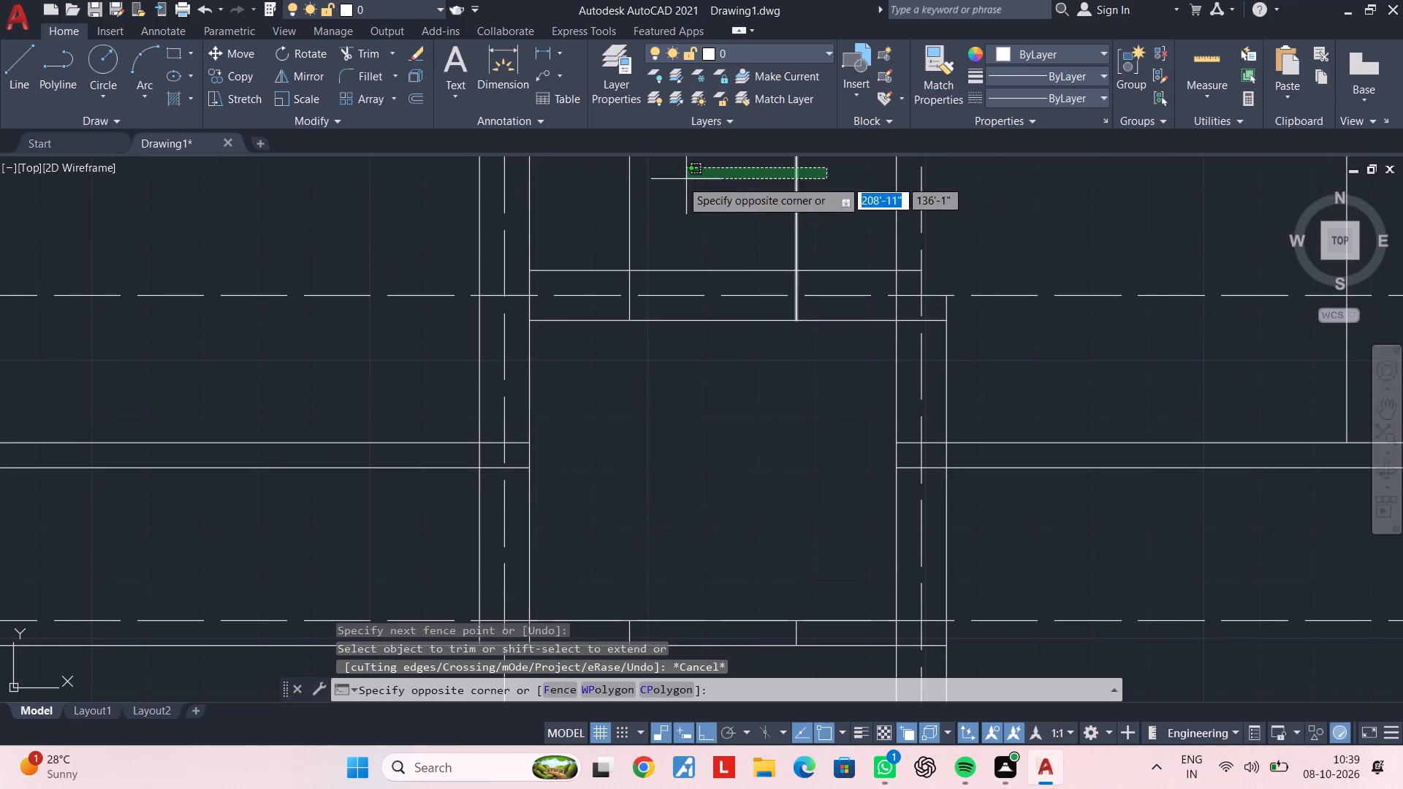
left_click(604, 191)
key("Delete")
key("Escape")
key("Escape")
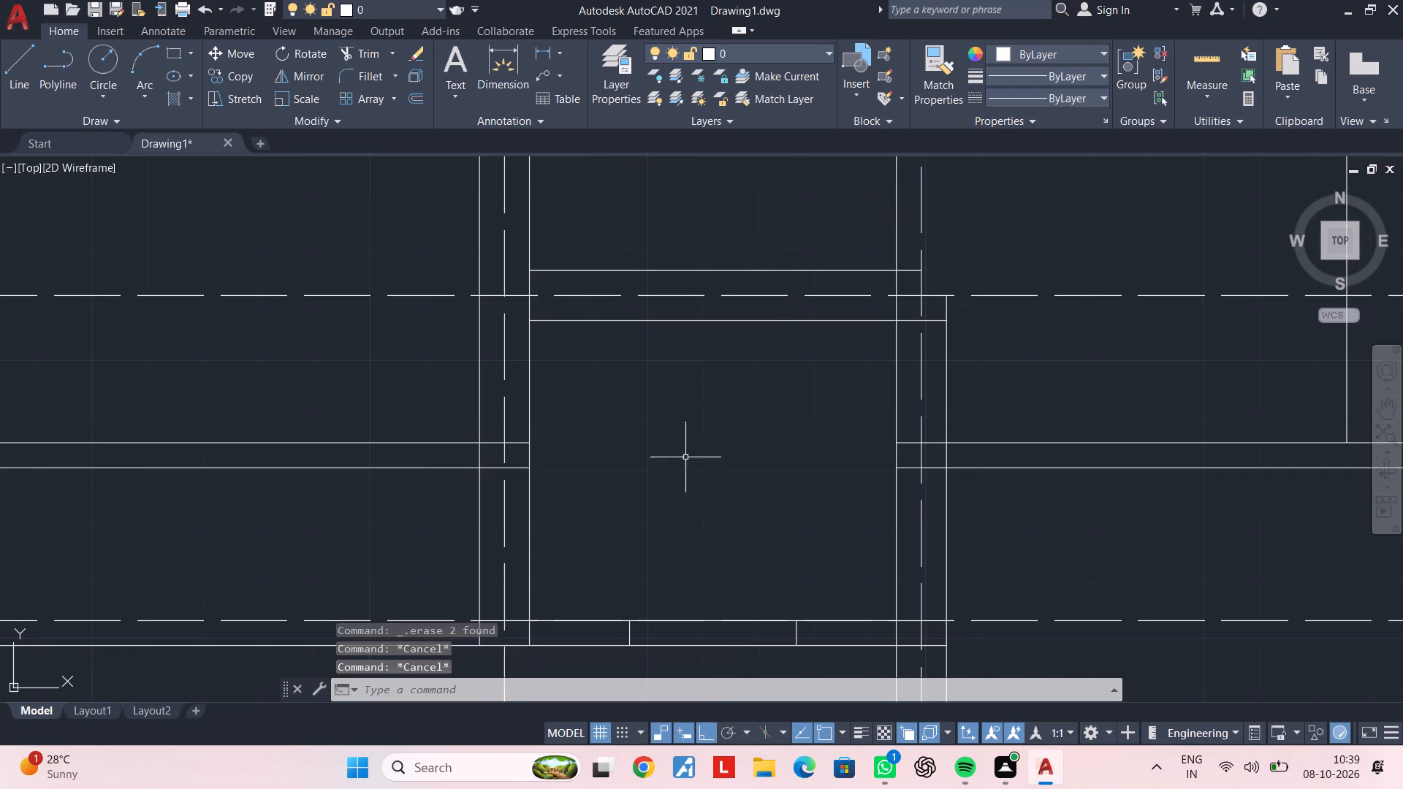
Trim the lower wall's outer line between the two short segments to open the gap.
middle_click_drag(745, 513, 745, 437)
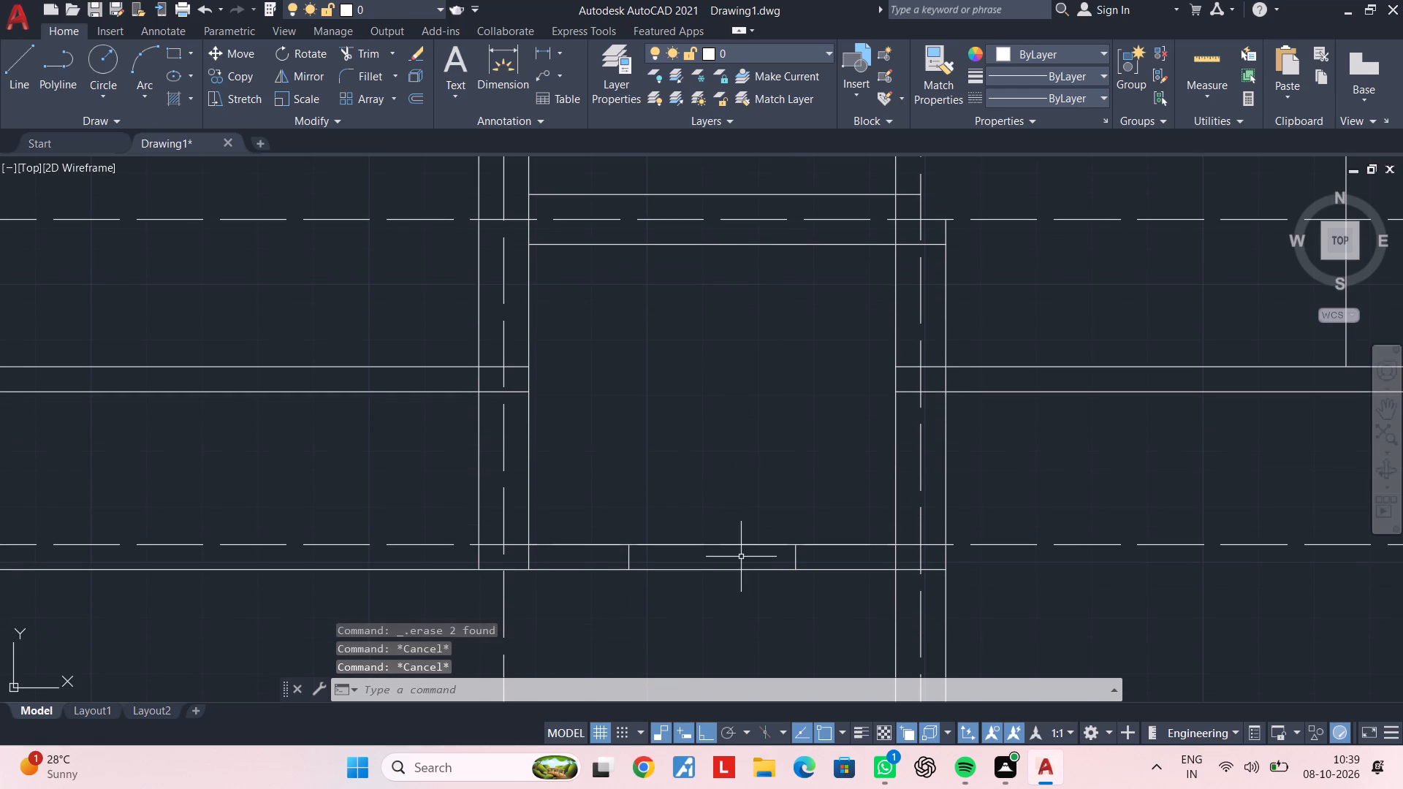
scroll(726, 574, "up", 1)
middle_click_drag(704, 594, 640, 584)
key("Escape")
key("Escape")
type("tr")
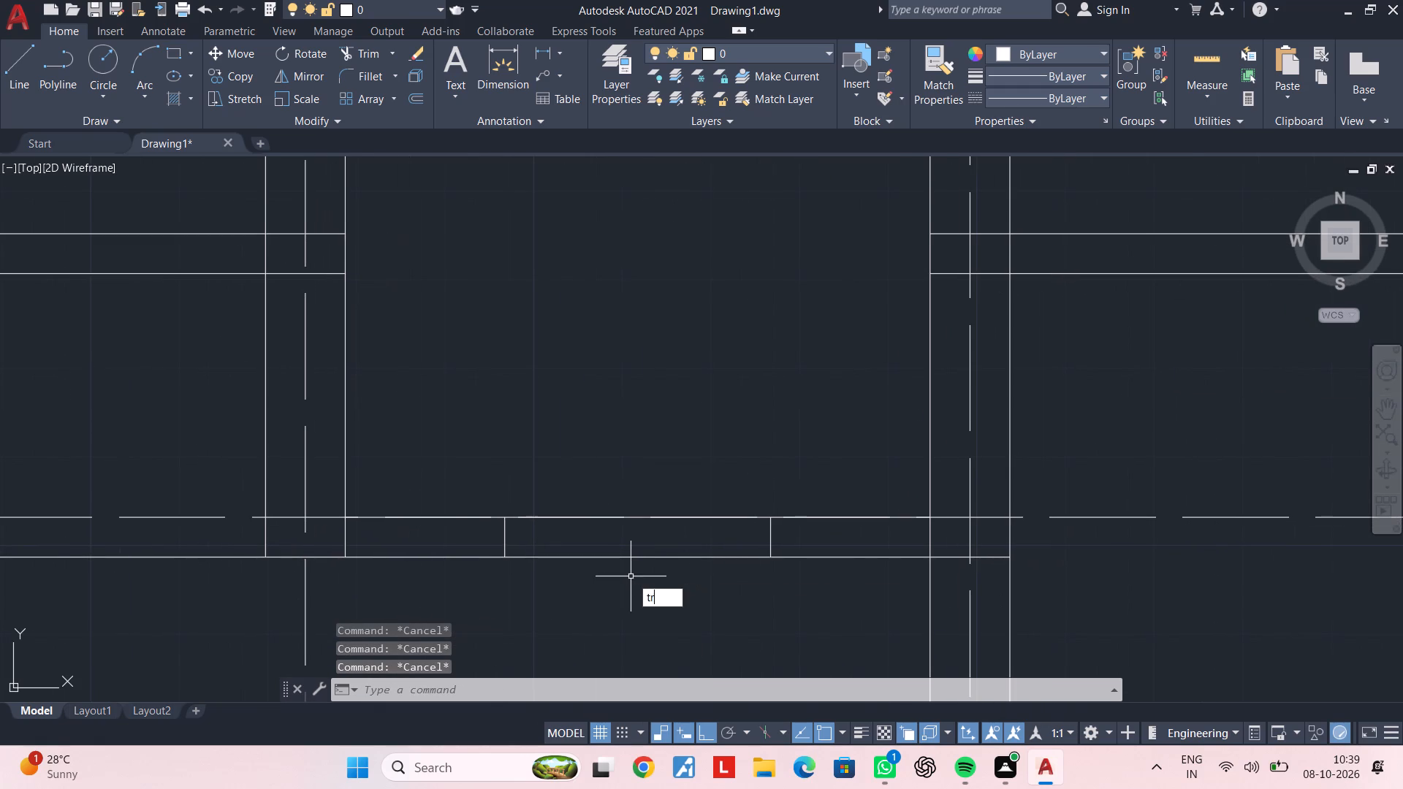
key("space")
left_click(645, 558)
key("Escape")
key("Escape")
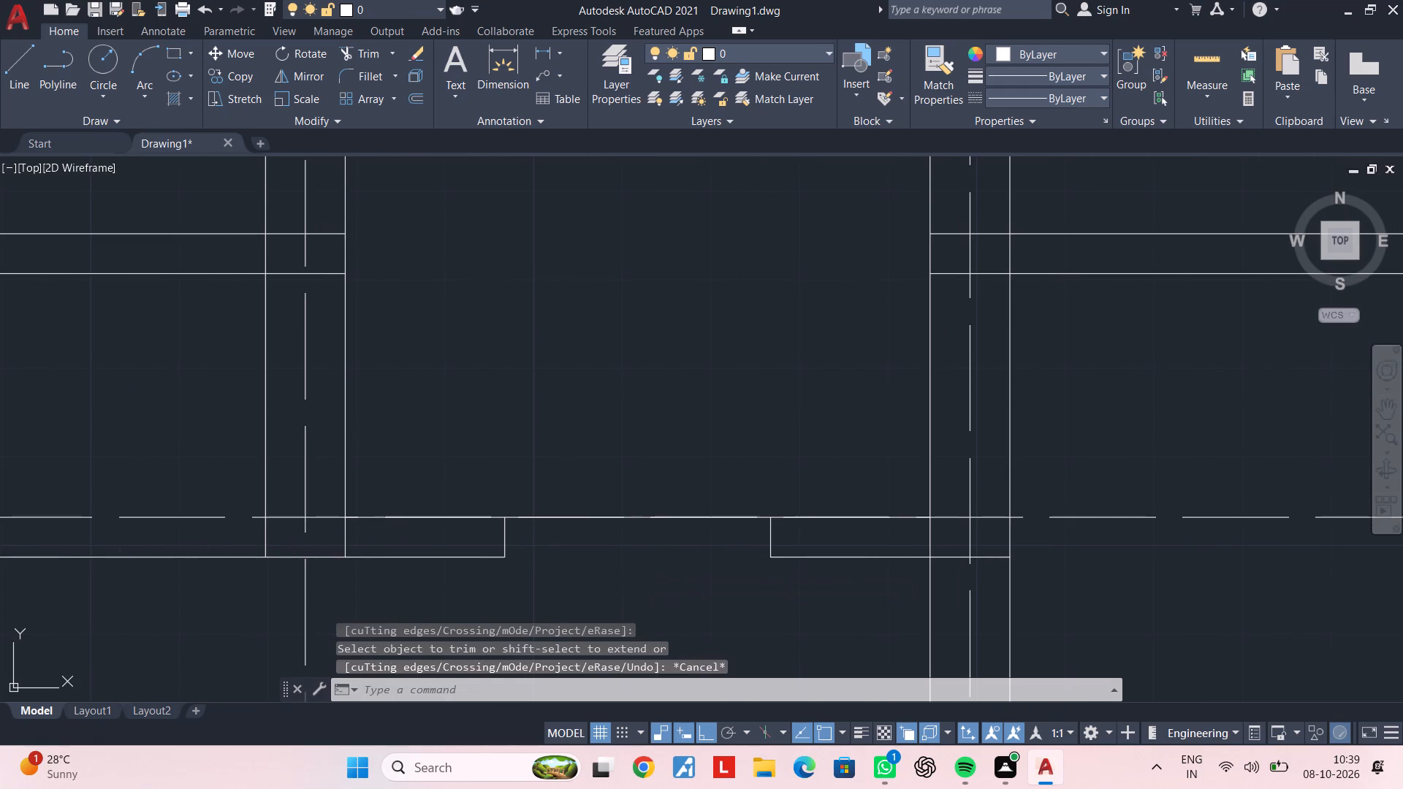
Draw a horizontal line across the opening, joining the outer ends of the two short segments.
type("l")
key("space")
left_click(503, 558)
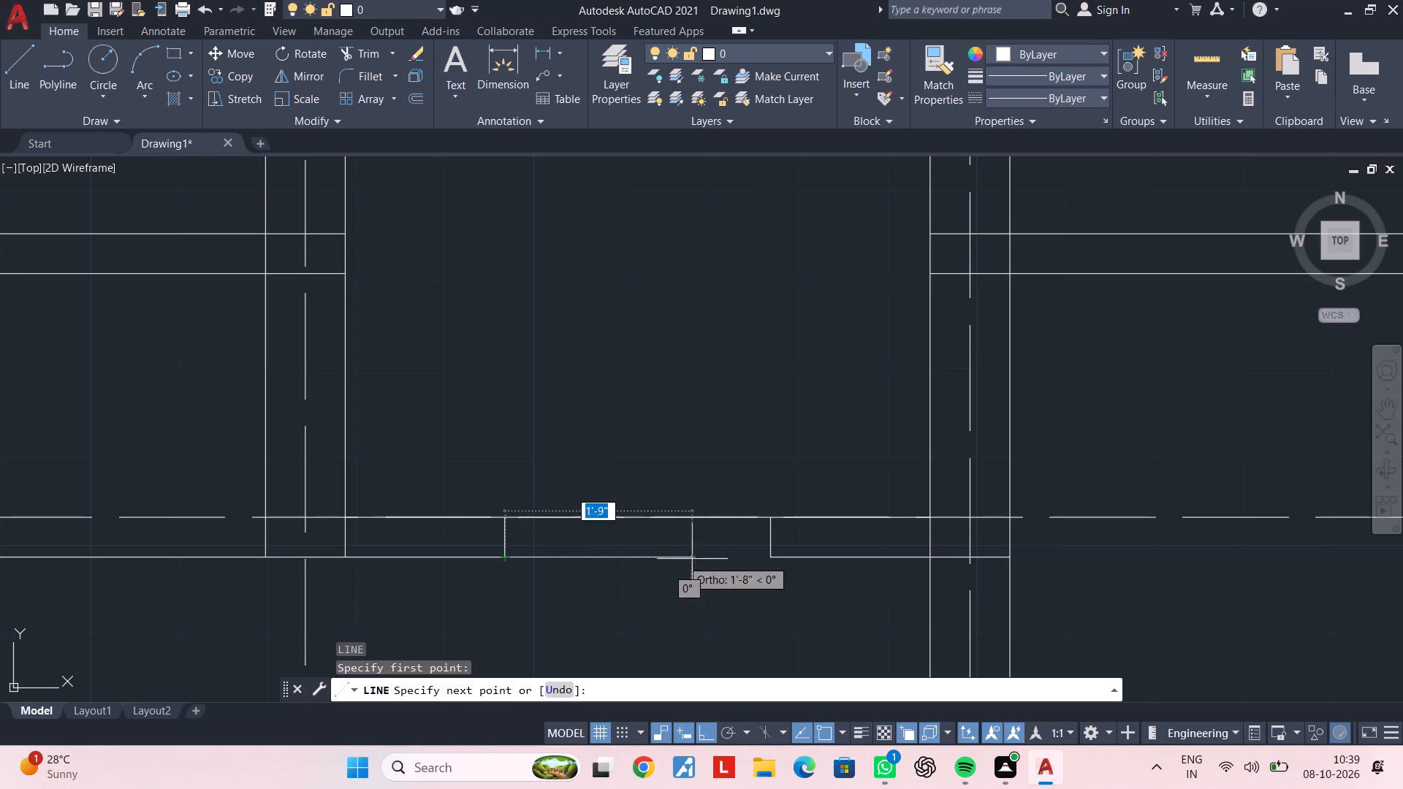
left_click(774, 556)
key("Escape")
key("Escape")
Set the colour of the line across the opening to magenta.
left_click(695, 557)
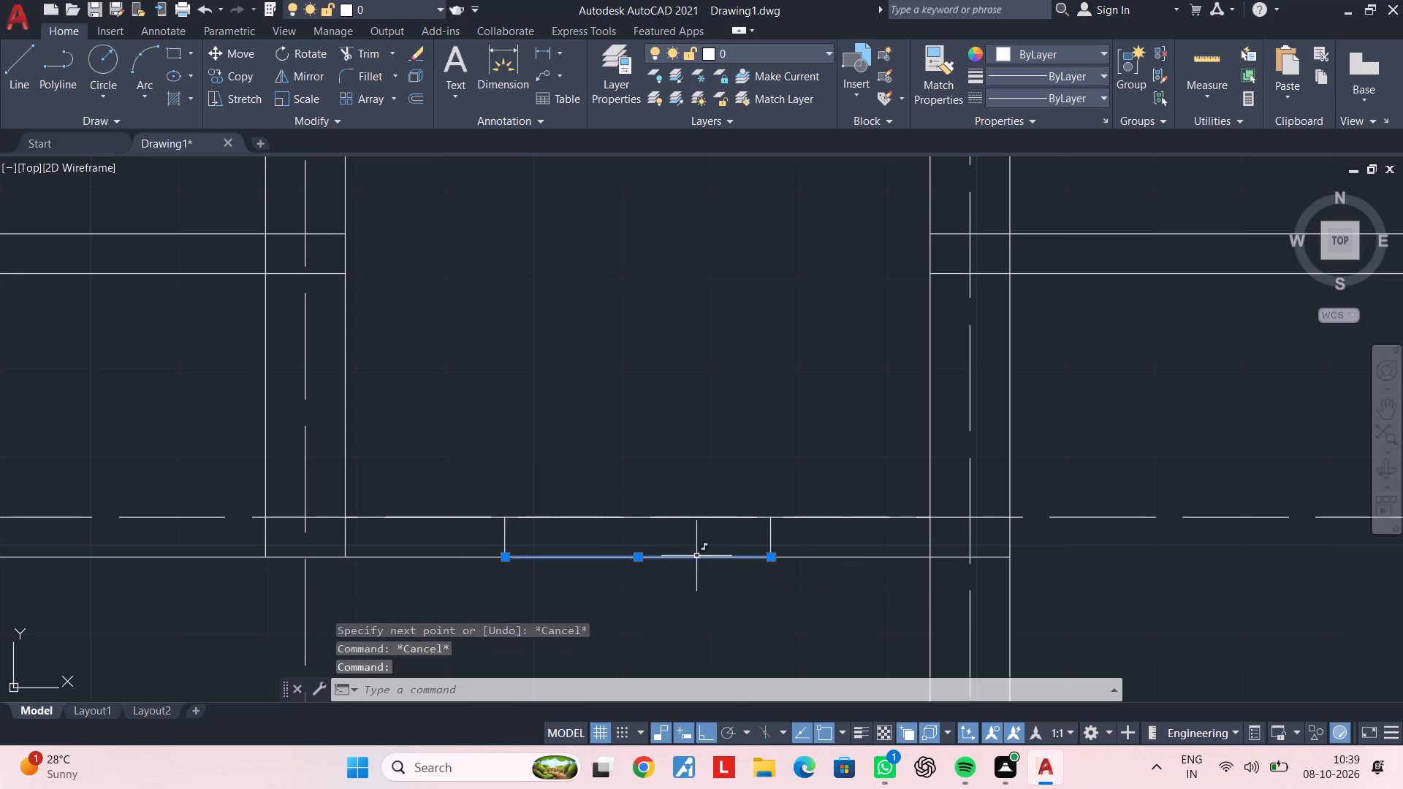
left_click(1024, 53)
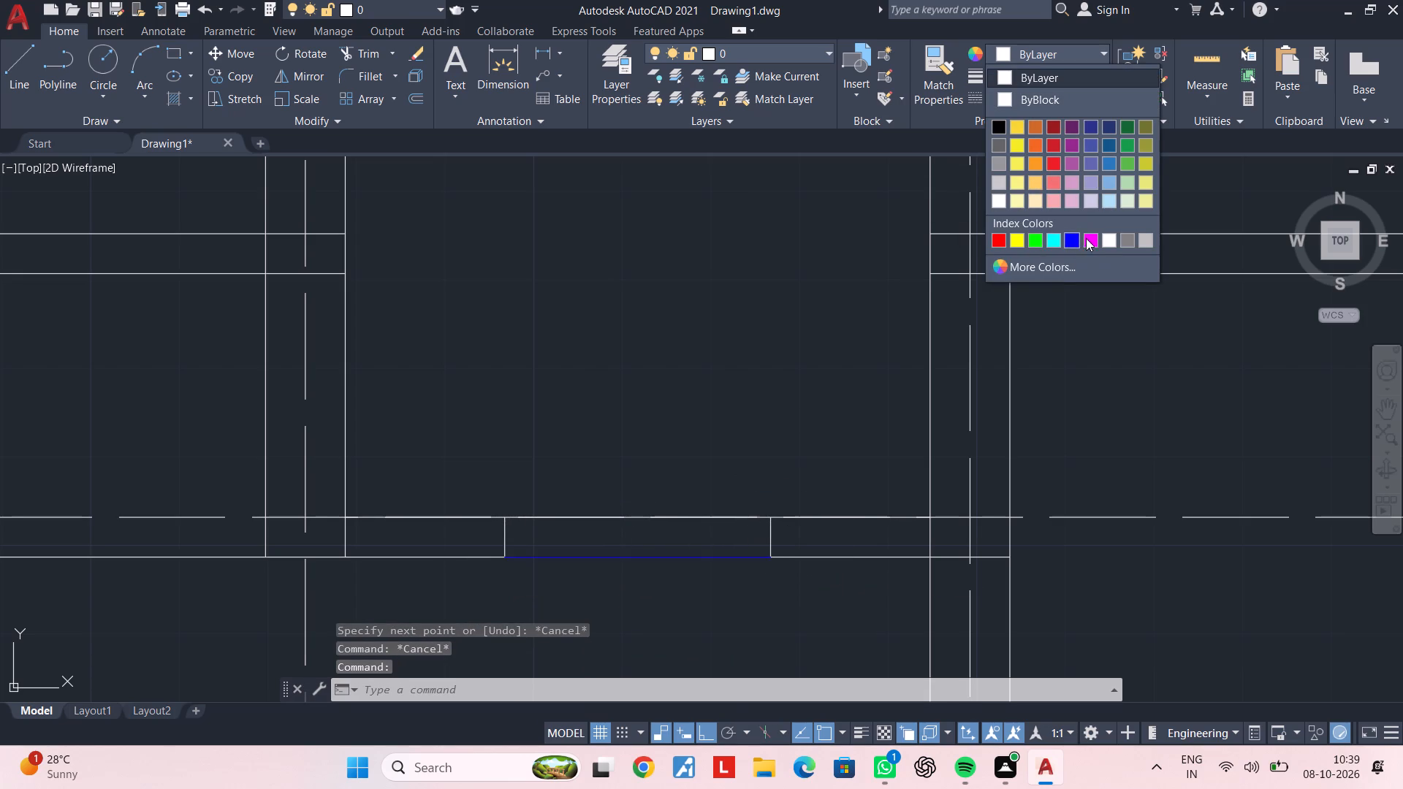
left_click(1088, 238)
key("Escape")
middle_click_drag(718, 446, 737, 416)
key("Escape")
key("Escape")
key("Escape")
key("Escape")
key("Escape")
key("Escape")
key("Escape")
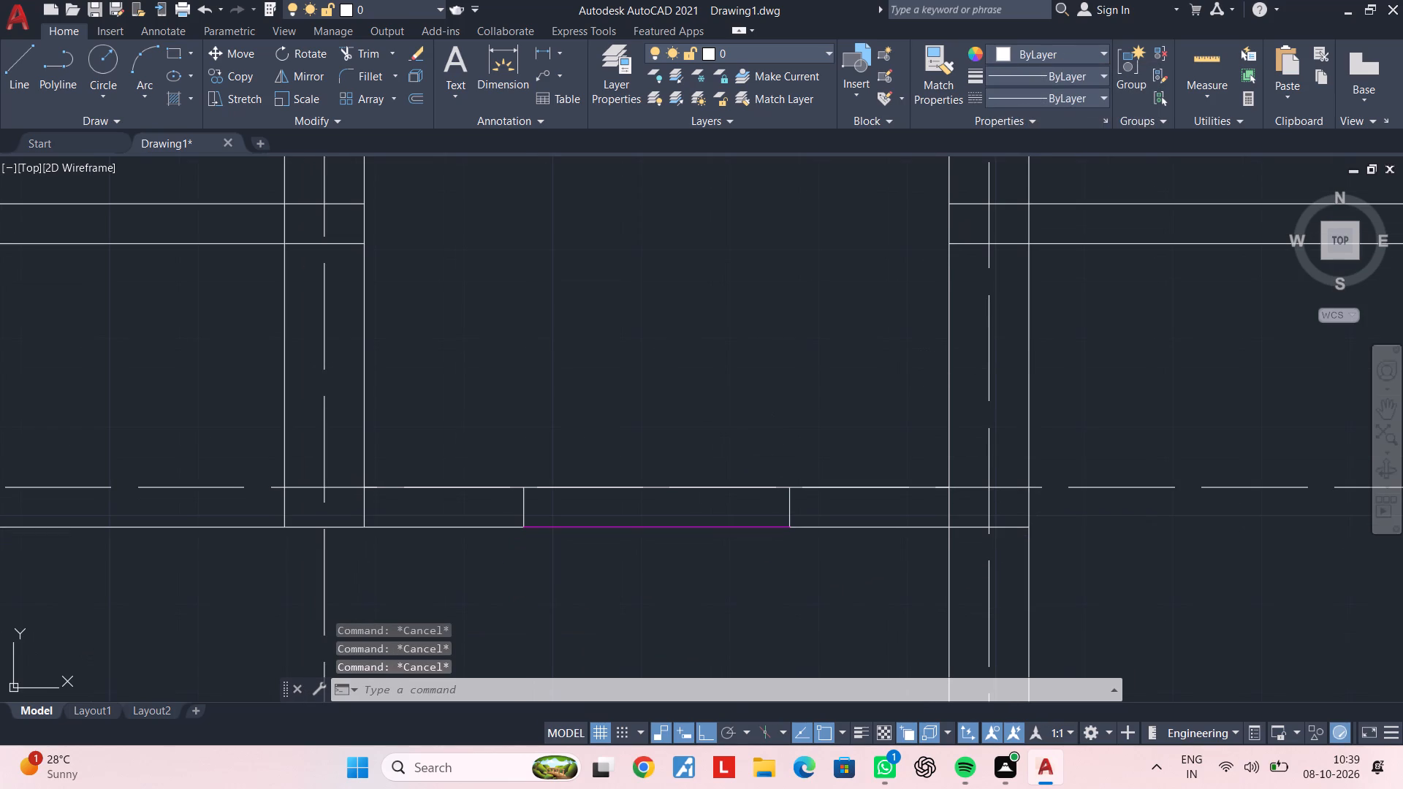
key("Escape")
key("Escape")
key("Escape")
key("Escape")
key("Escape")
key("Escape")
key("Escape")
key("Escape")
key("Escape")
key("Escape")
Trim the lower wall's inner solid line between the two short segments, leaving the dashed centreline in place.
middle_click_drag(762, 408, 762, 416)
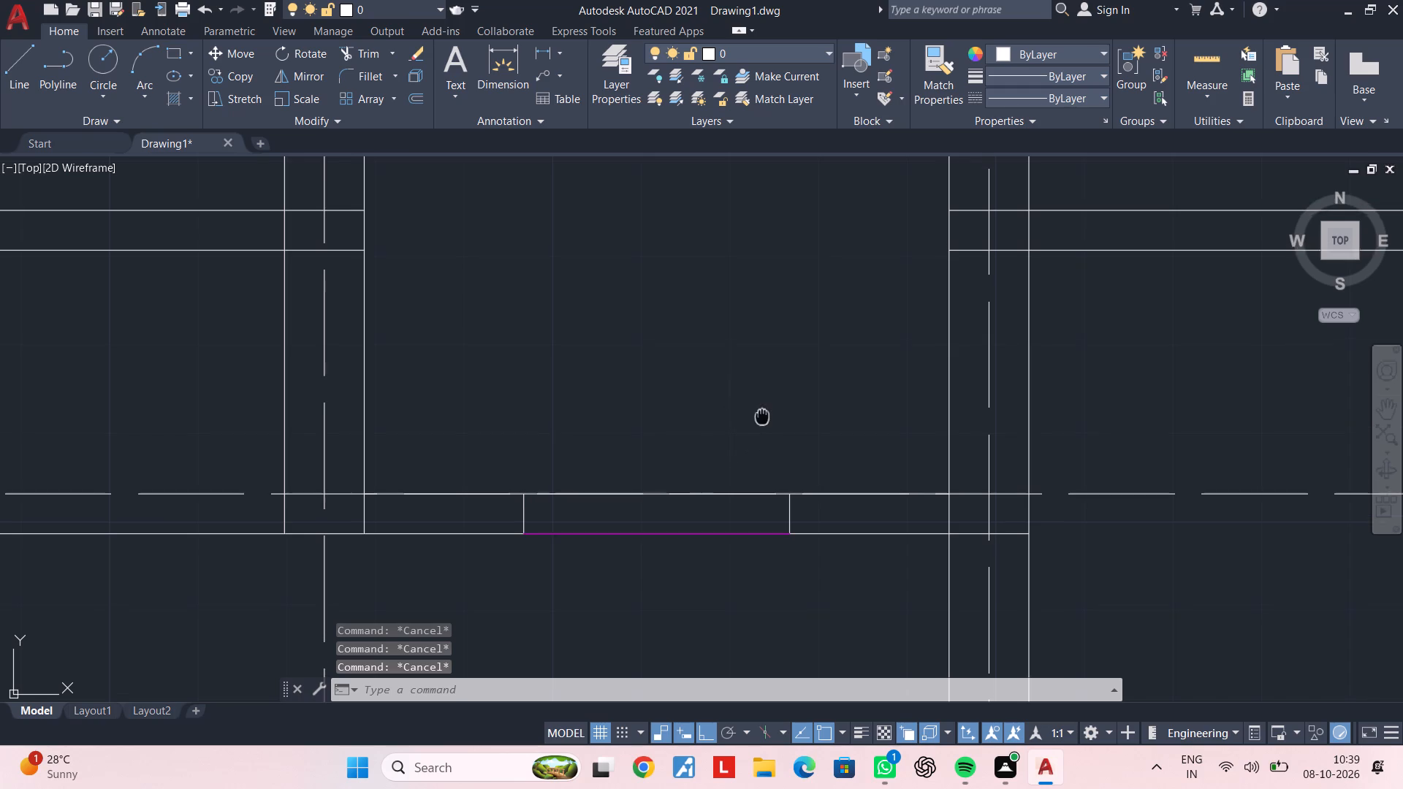
middle_click_drag(762, 416, 744, 442)
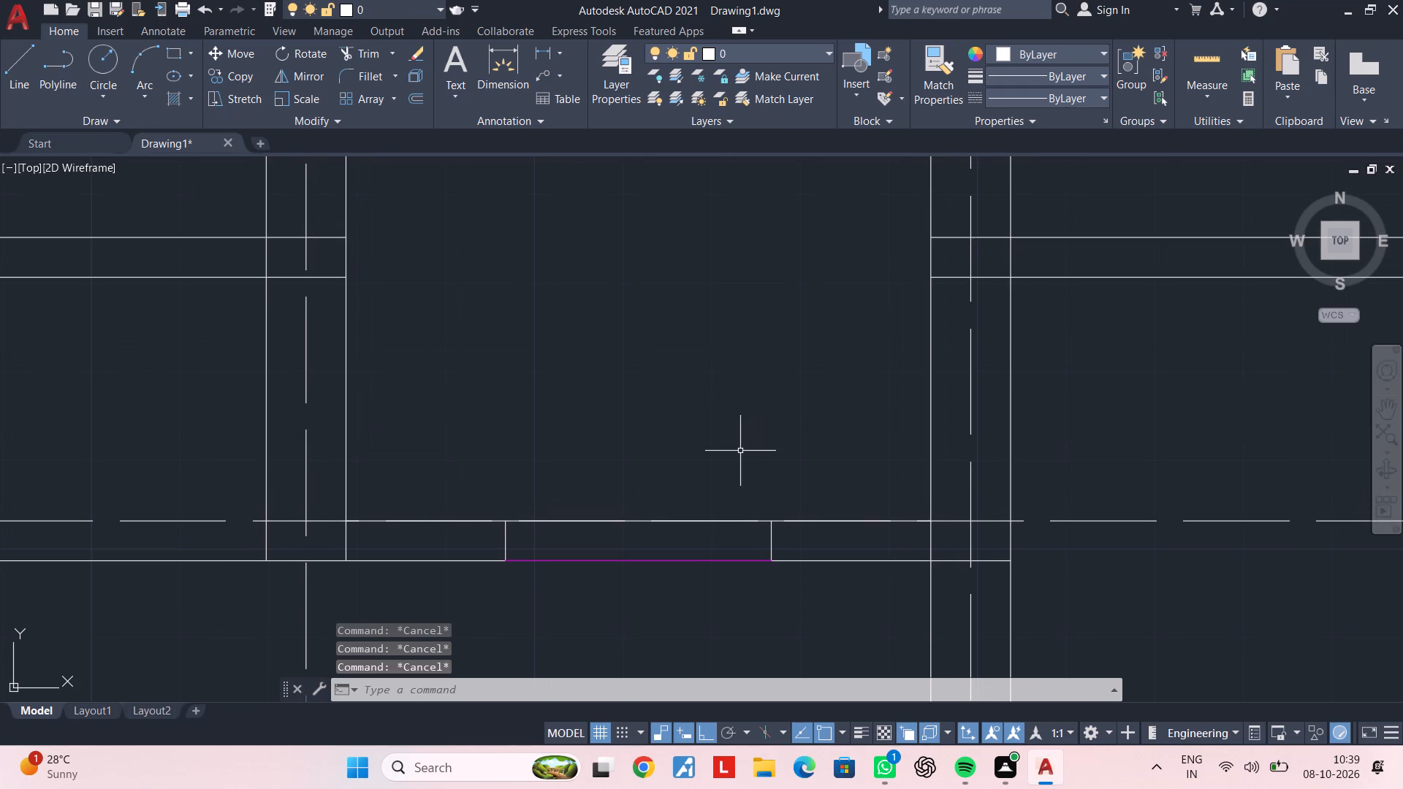
type("tr")
key("space")
left_click(690, 519)
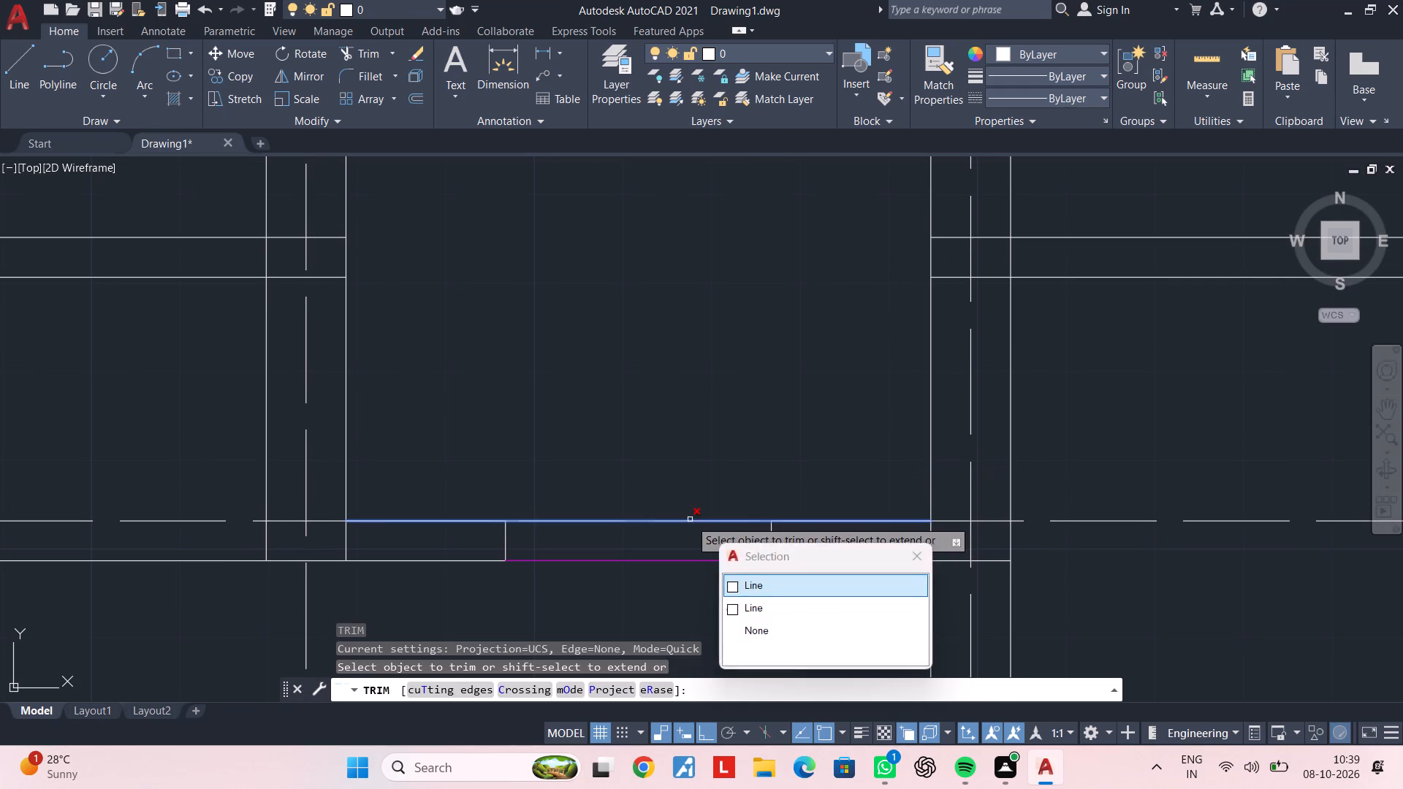
left_click(761, 587)
key("Escape")
key("Escape")
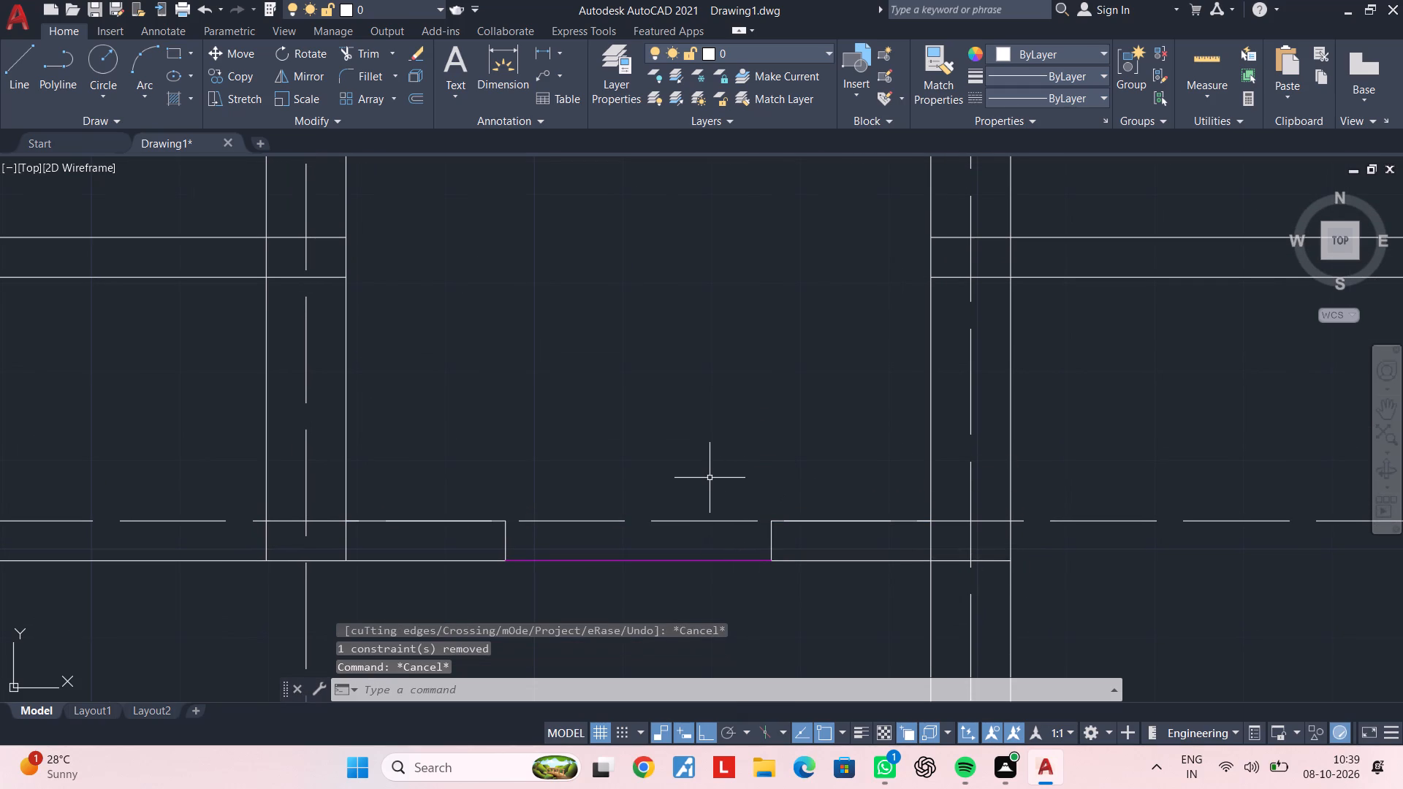
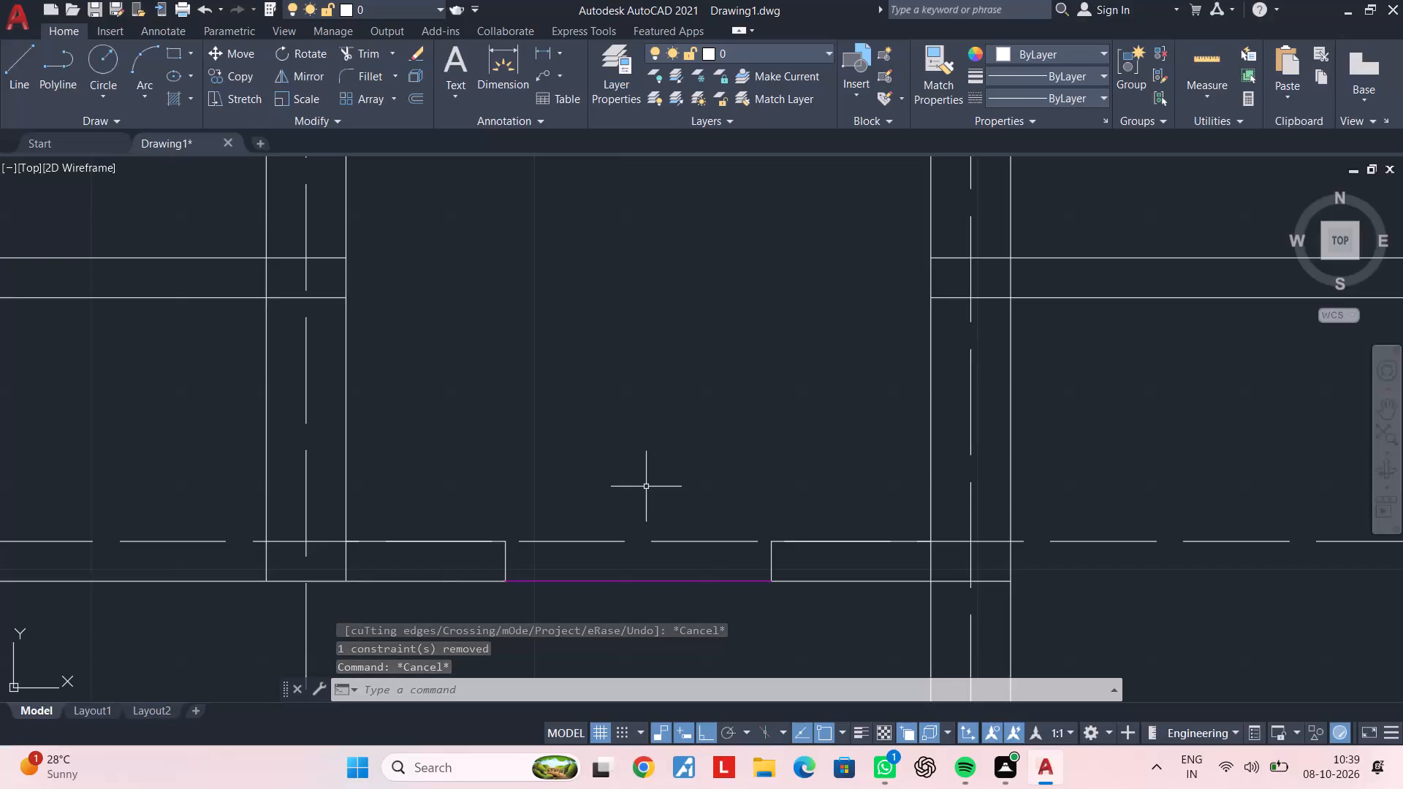
Extend the single vertical line east of the small room down past the horizontal wall to the dashed centreline below.
key("Escape")
key("Escape")
key("Escape")
key("Escape")
scroll(665, 484, "down", 2)
middle_click_drag(665, 484, 600, 480)
key("Escape")
key("Escape")
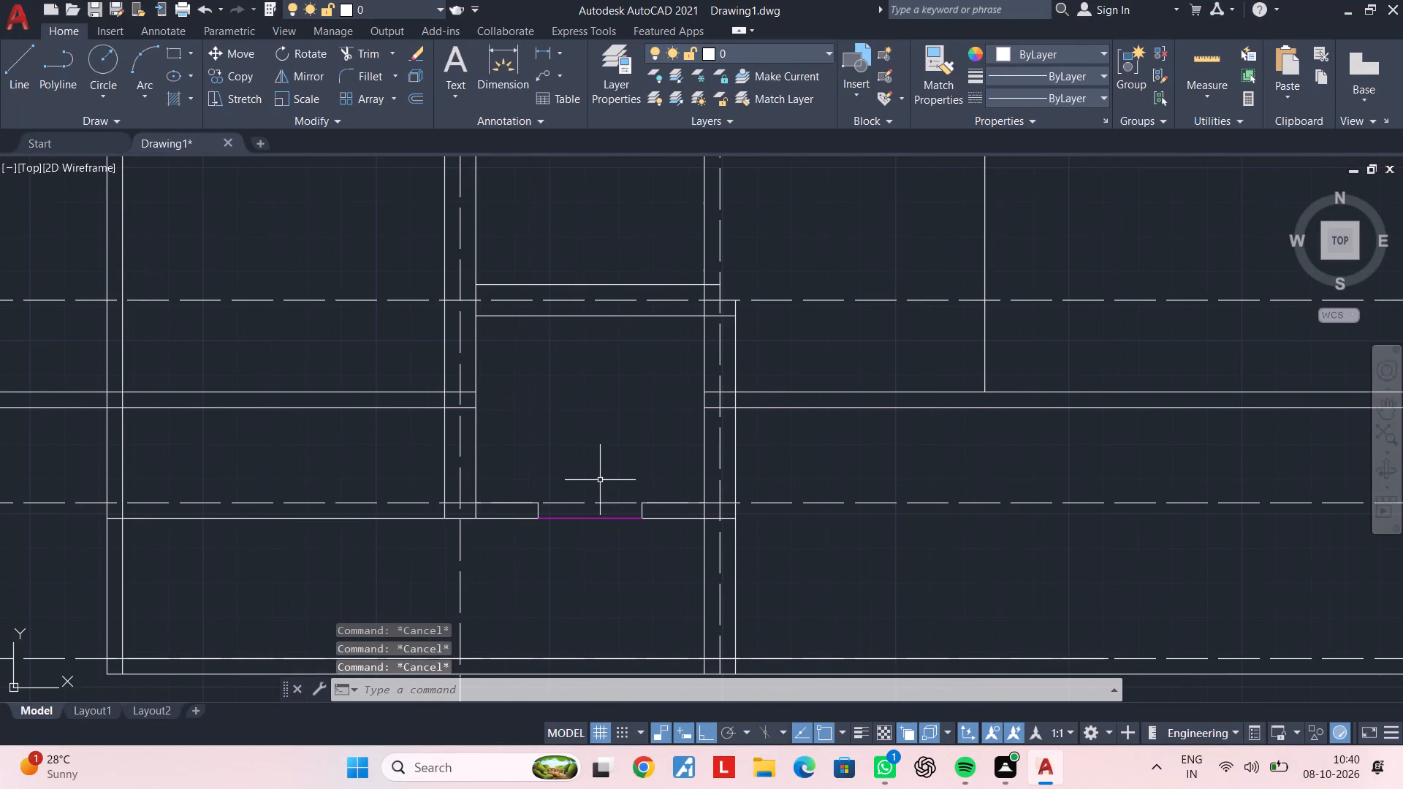
key("Escape")
key("Escape")
key("Escape")
middle_click_drag(601, 478, 587, 511)
key("Escape")
key("Escape")
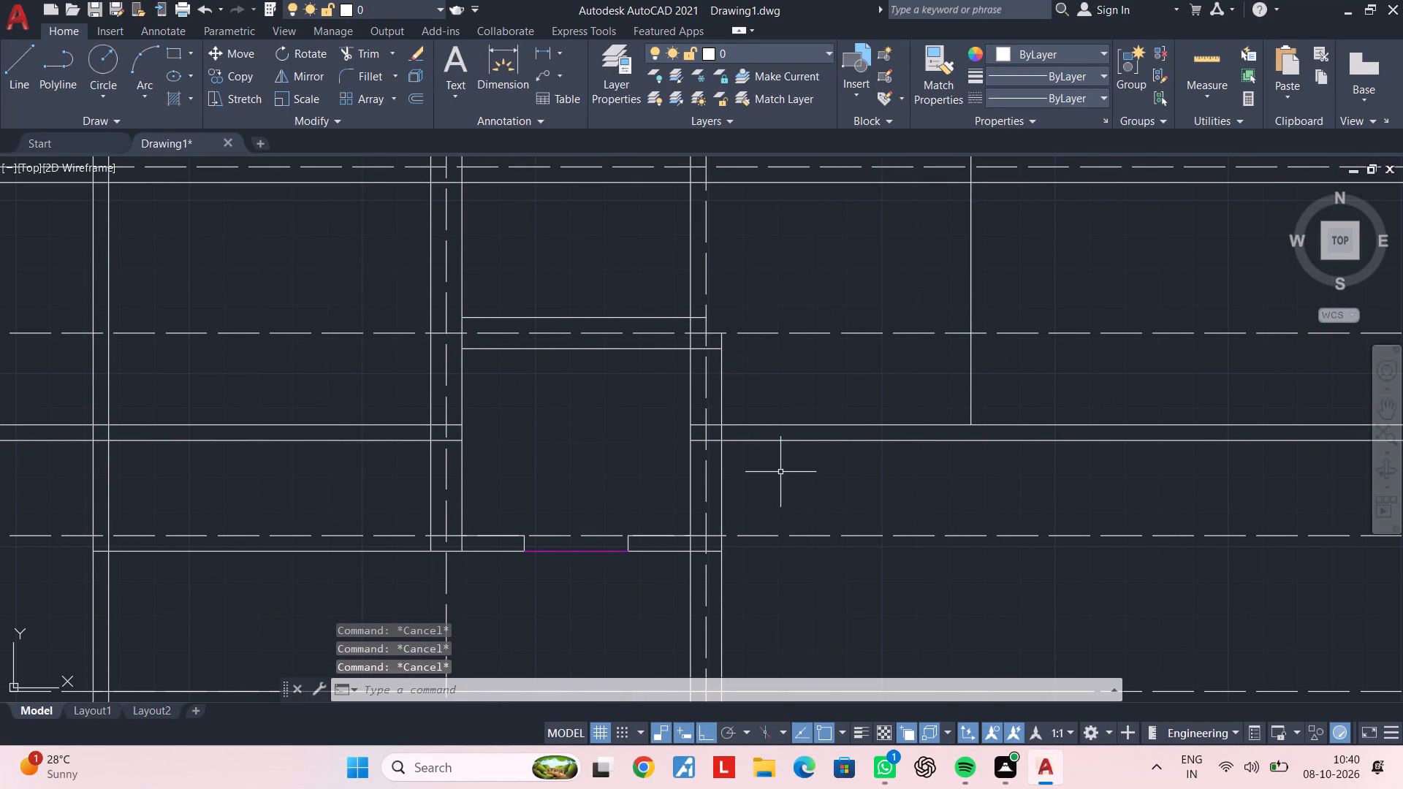
key("Escape")
key("w")
key("Escape")
type("ex")
key("space")
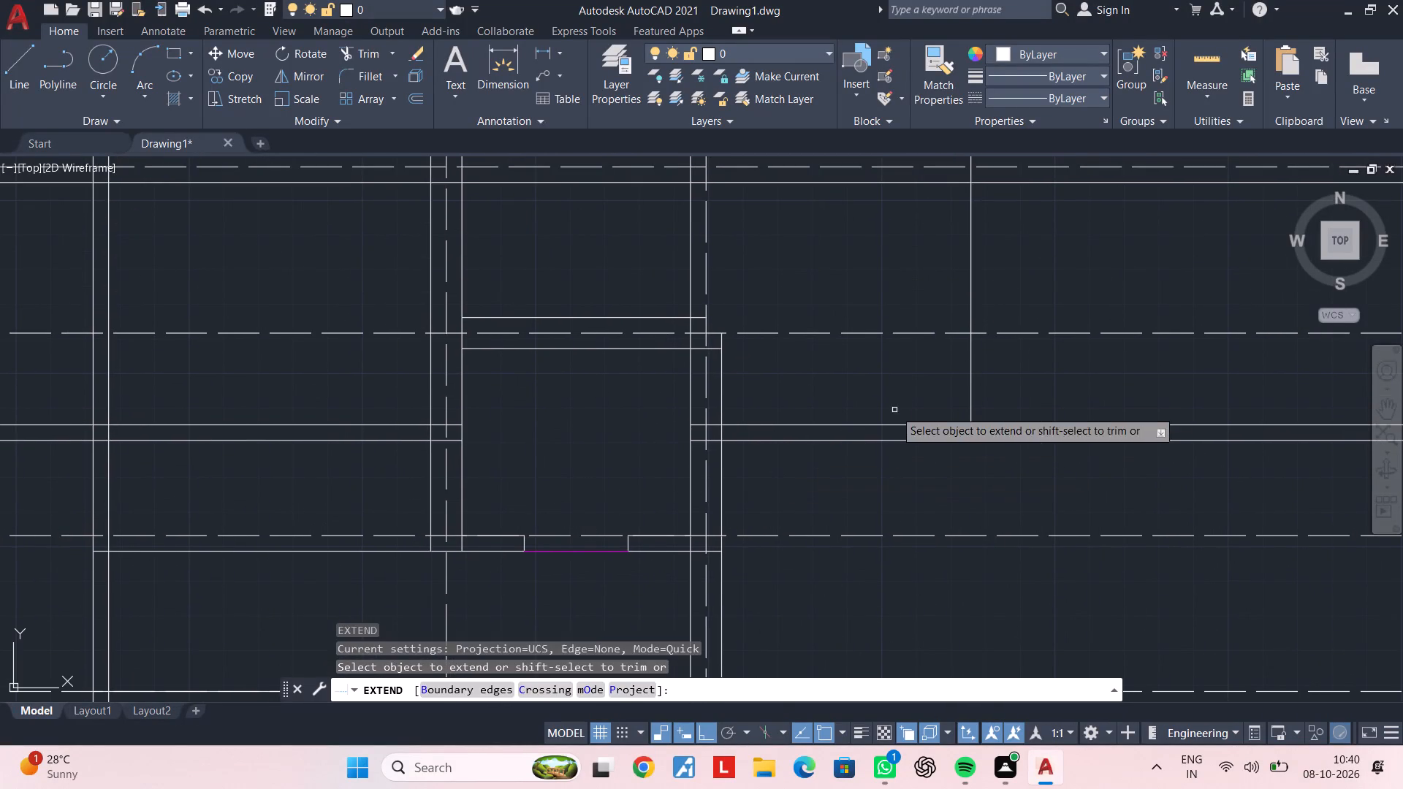
left_click(910, 397)
left_click(1061, 400)
left_click(921, 403)
left_click(1087, 403)
key("Escape")
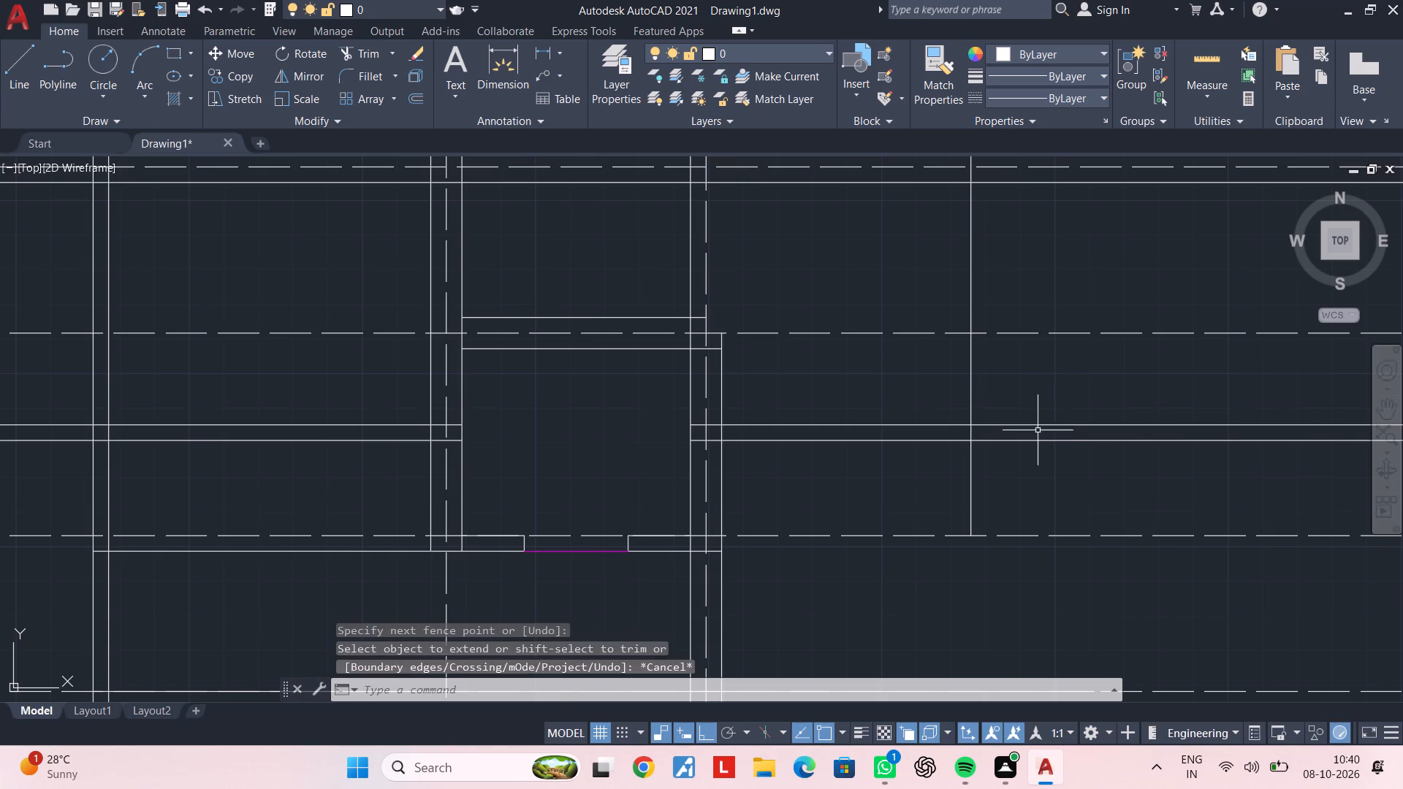
key("Escape")
key("Escape")
key("Escape")
key("Escape")
key("Escape")
key("Escape")
key("Escape")
key("Escape")
key("Escape")
key("Escape")
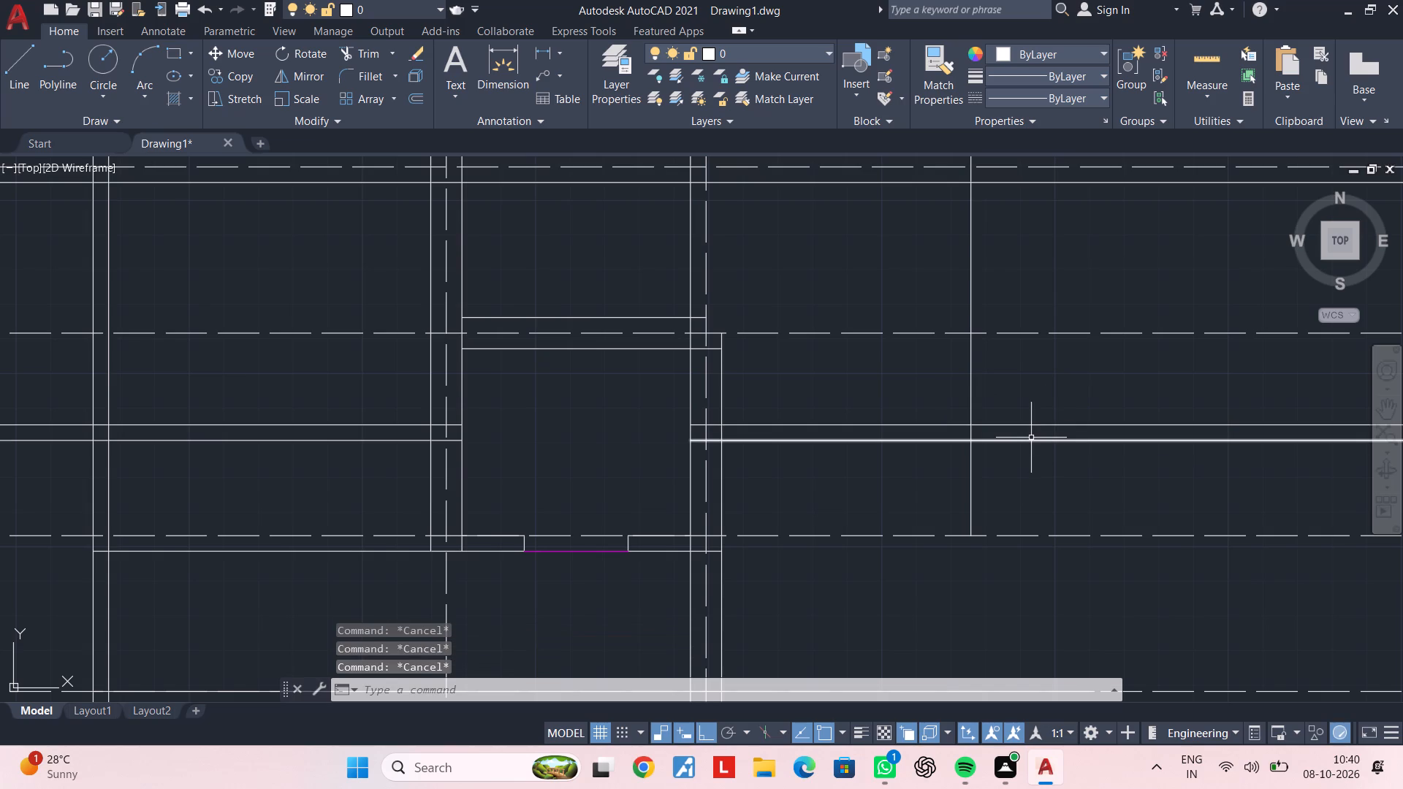
key("Escape")
key("Escape")
key("Escape")
key("Escape")
Fillet the small room's upper outer wall line and its east outer wall line into a square corner.
scroll(1031, 438, "down", 1)
middle_click_drag(872, 448, 860, 519)
middle_click_drag(819, 503, 904, 479)
scroll(845, 478, "up", 1)
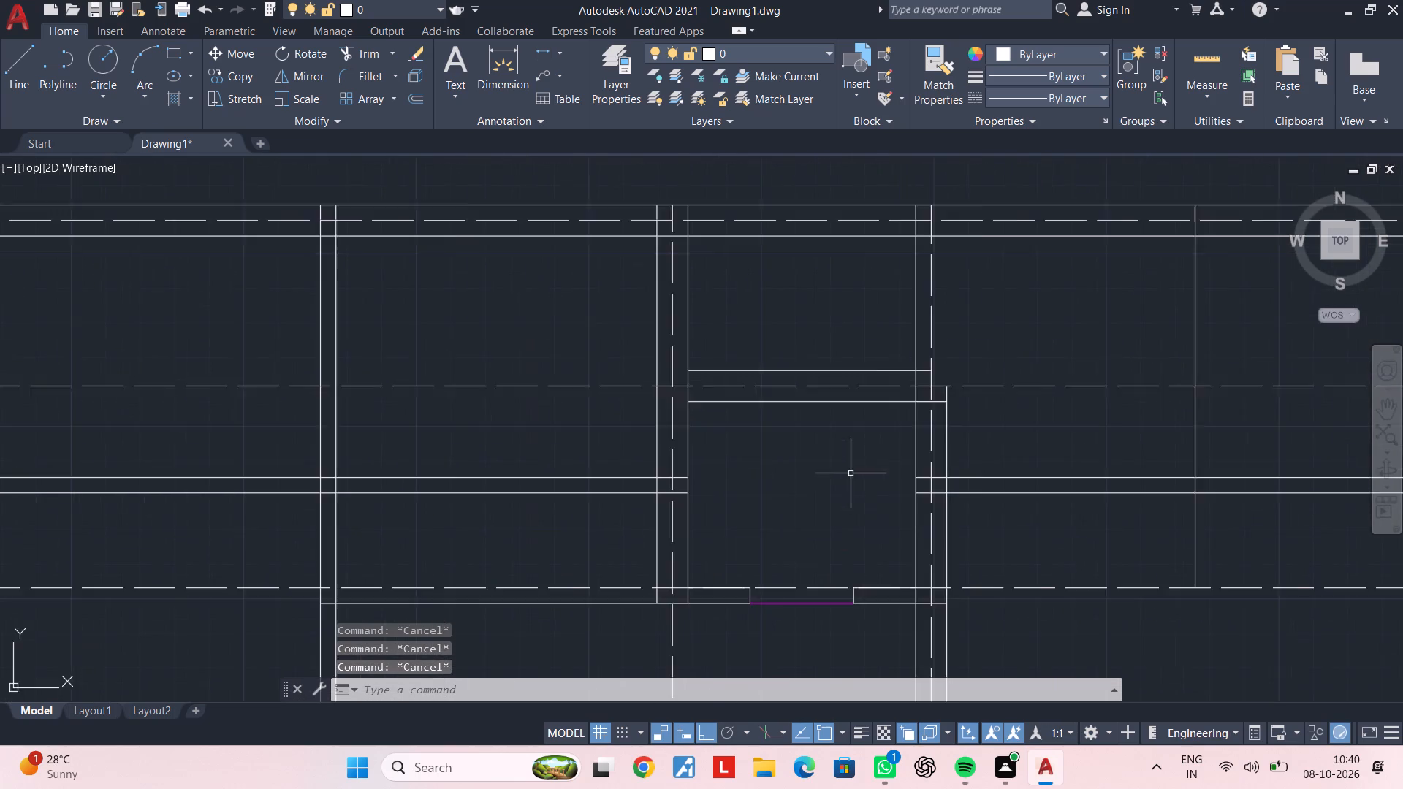
scroll(851, 473, "up", 1)
middle_click_drag(779, 472, 891, 451)
middle_click_drag(937, 400, 847, 432)
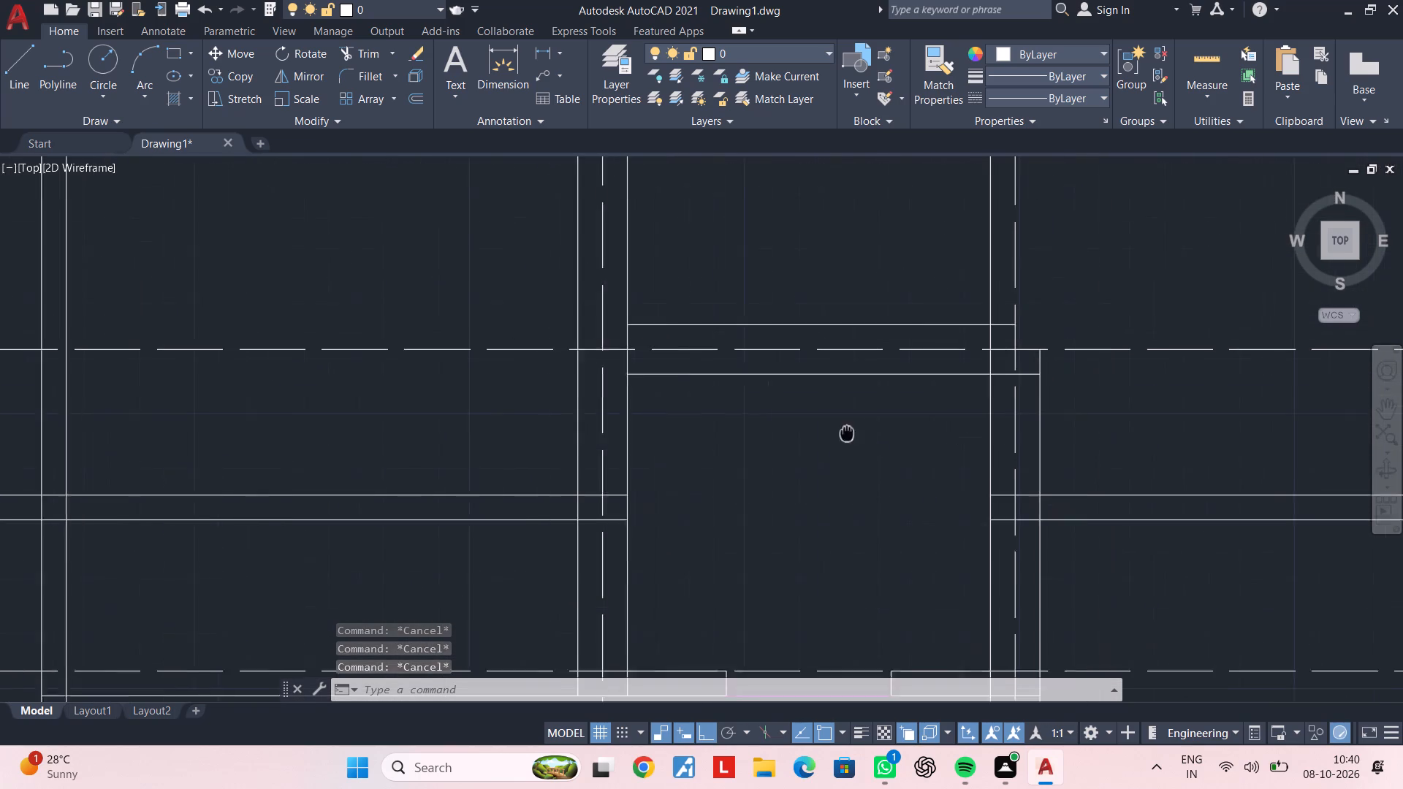
middle_click_drag(847, 432, 834, 437)
middle_click_drag(868, 420, 772, 463)
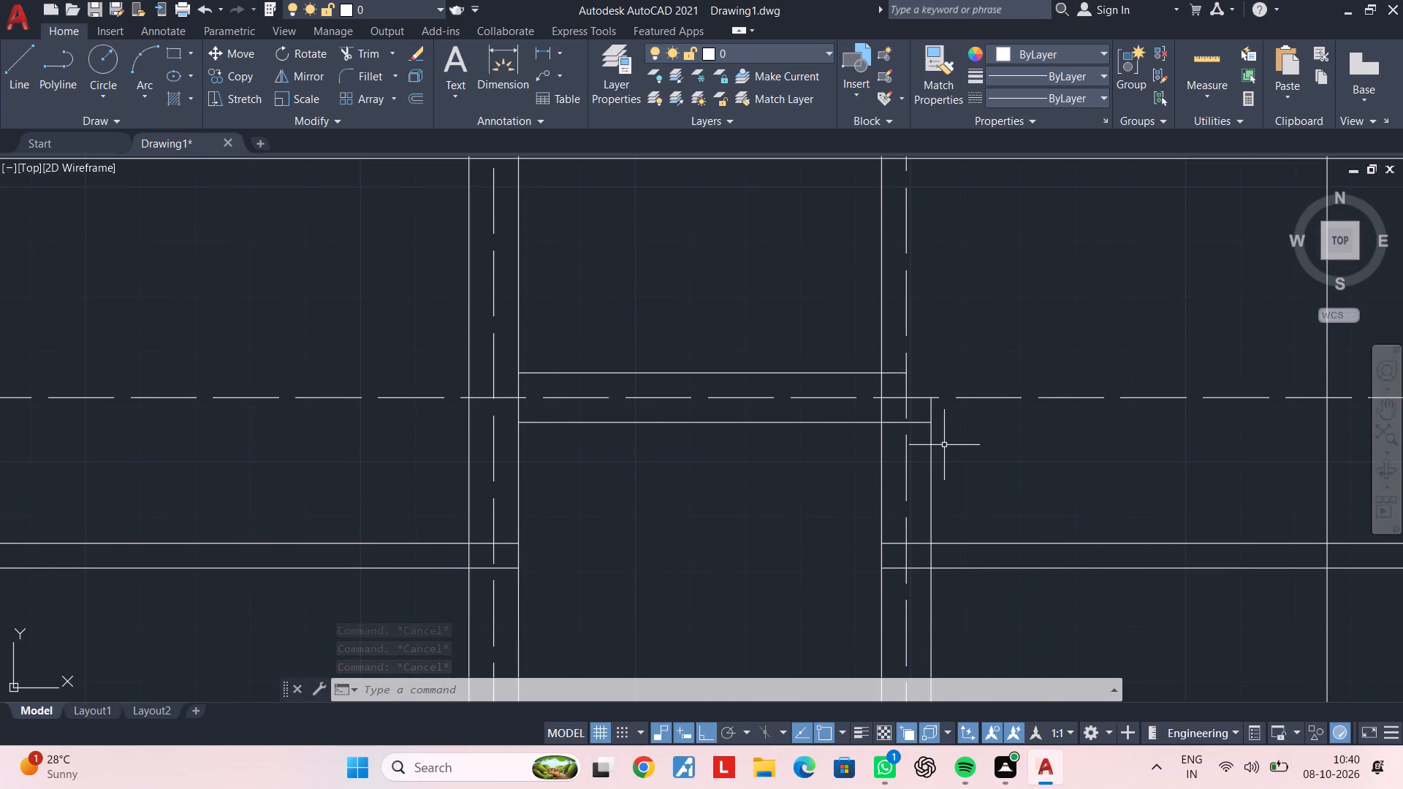
type("f")
key("space")
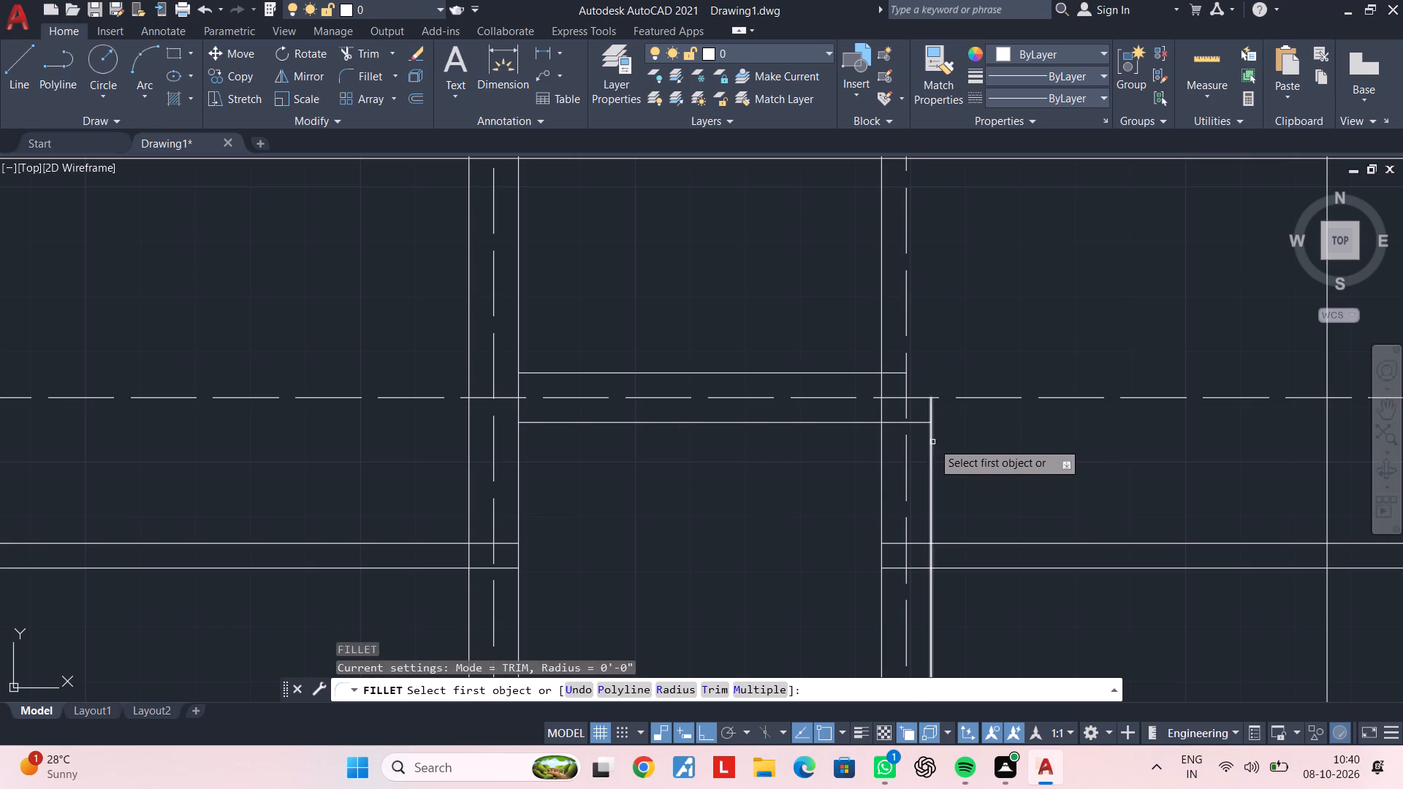
left_click(930, 443)
left_click(899, 371)
key("Escape")
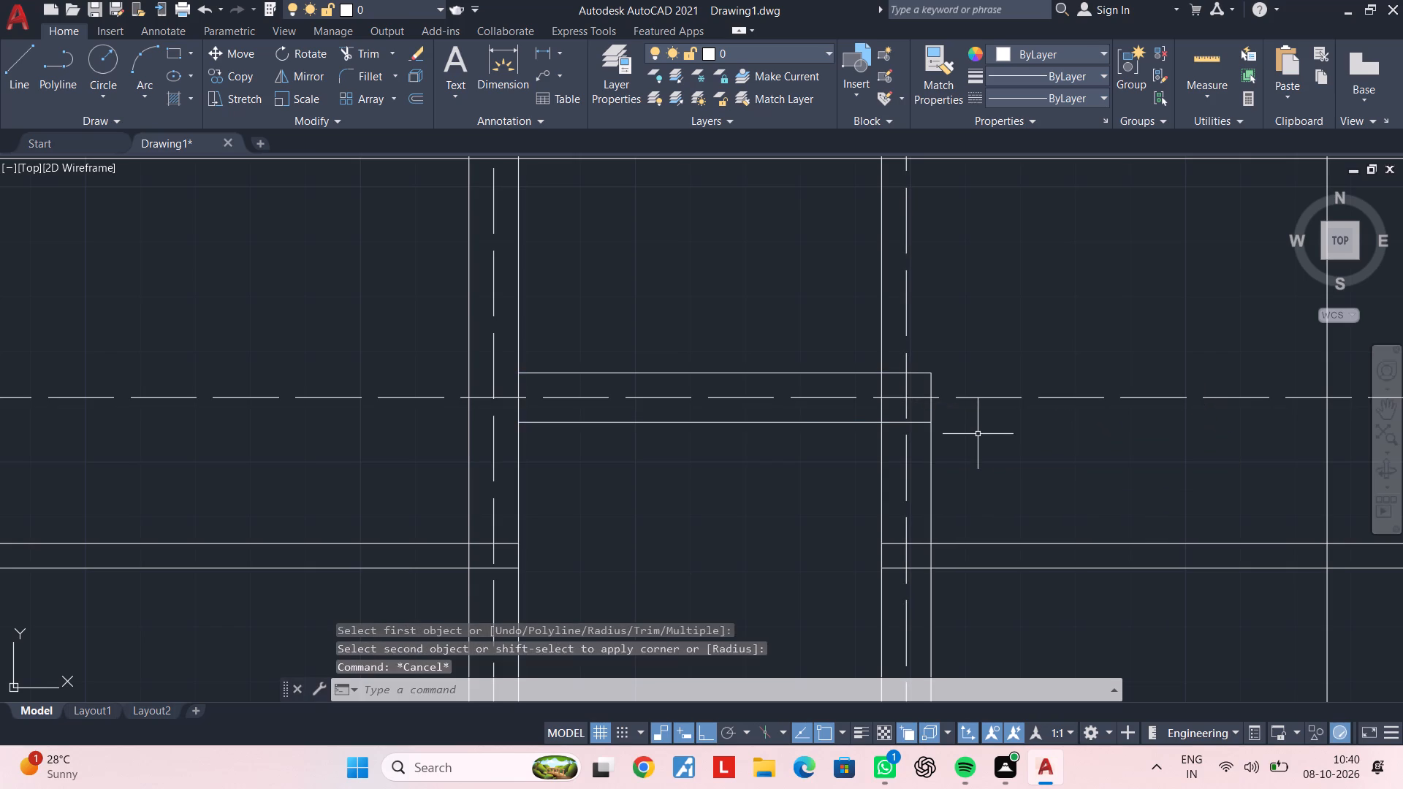
key("Escape")
key("Escape")
key("Escape")
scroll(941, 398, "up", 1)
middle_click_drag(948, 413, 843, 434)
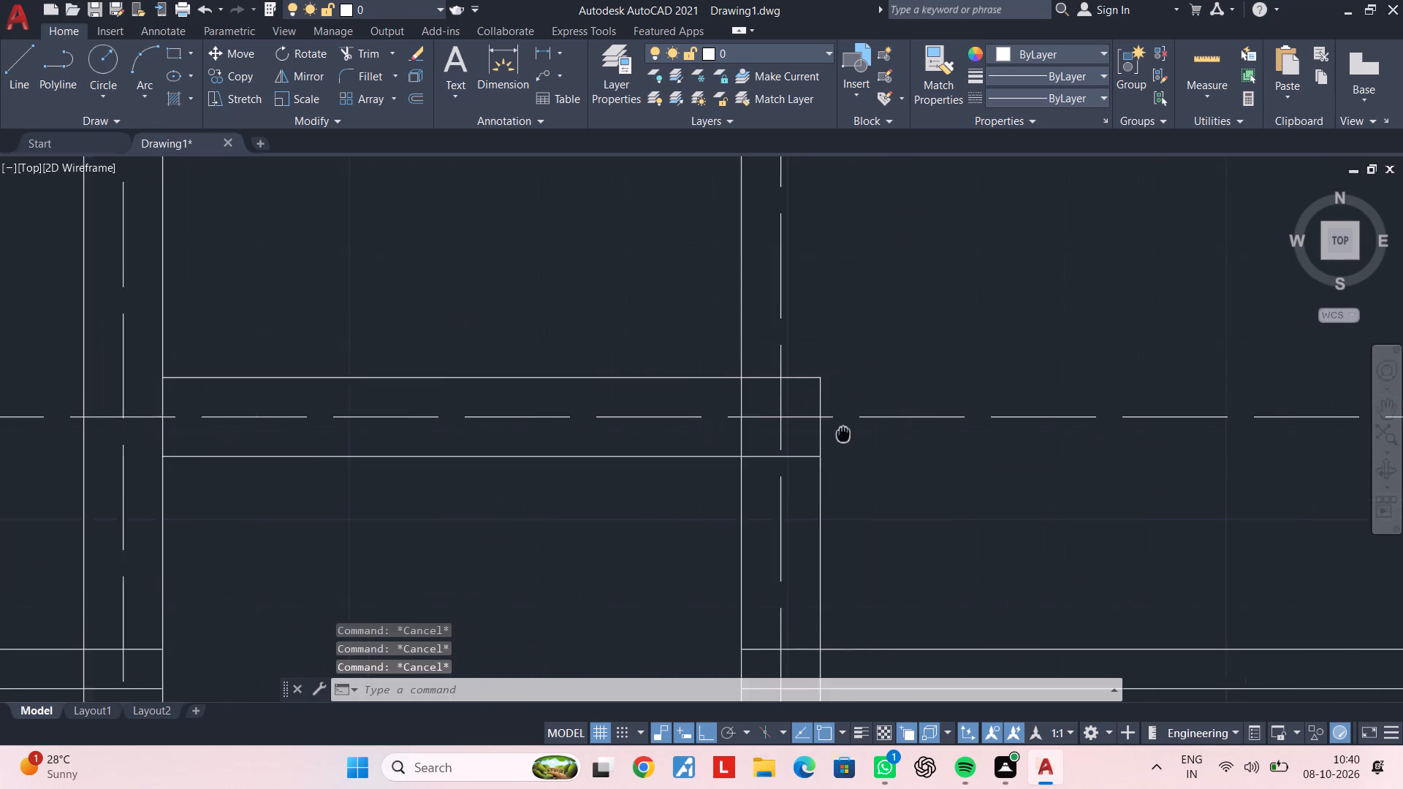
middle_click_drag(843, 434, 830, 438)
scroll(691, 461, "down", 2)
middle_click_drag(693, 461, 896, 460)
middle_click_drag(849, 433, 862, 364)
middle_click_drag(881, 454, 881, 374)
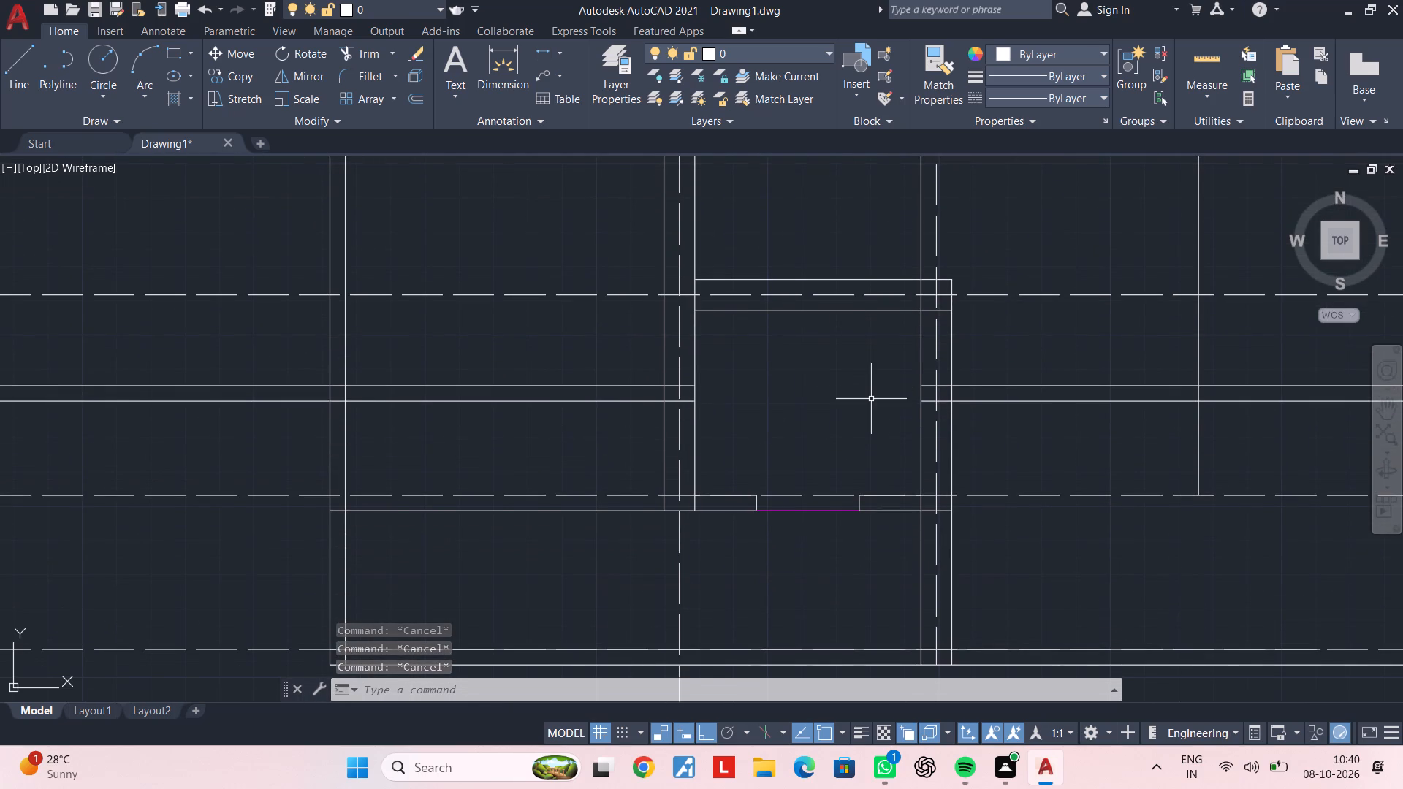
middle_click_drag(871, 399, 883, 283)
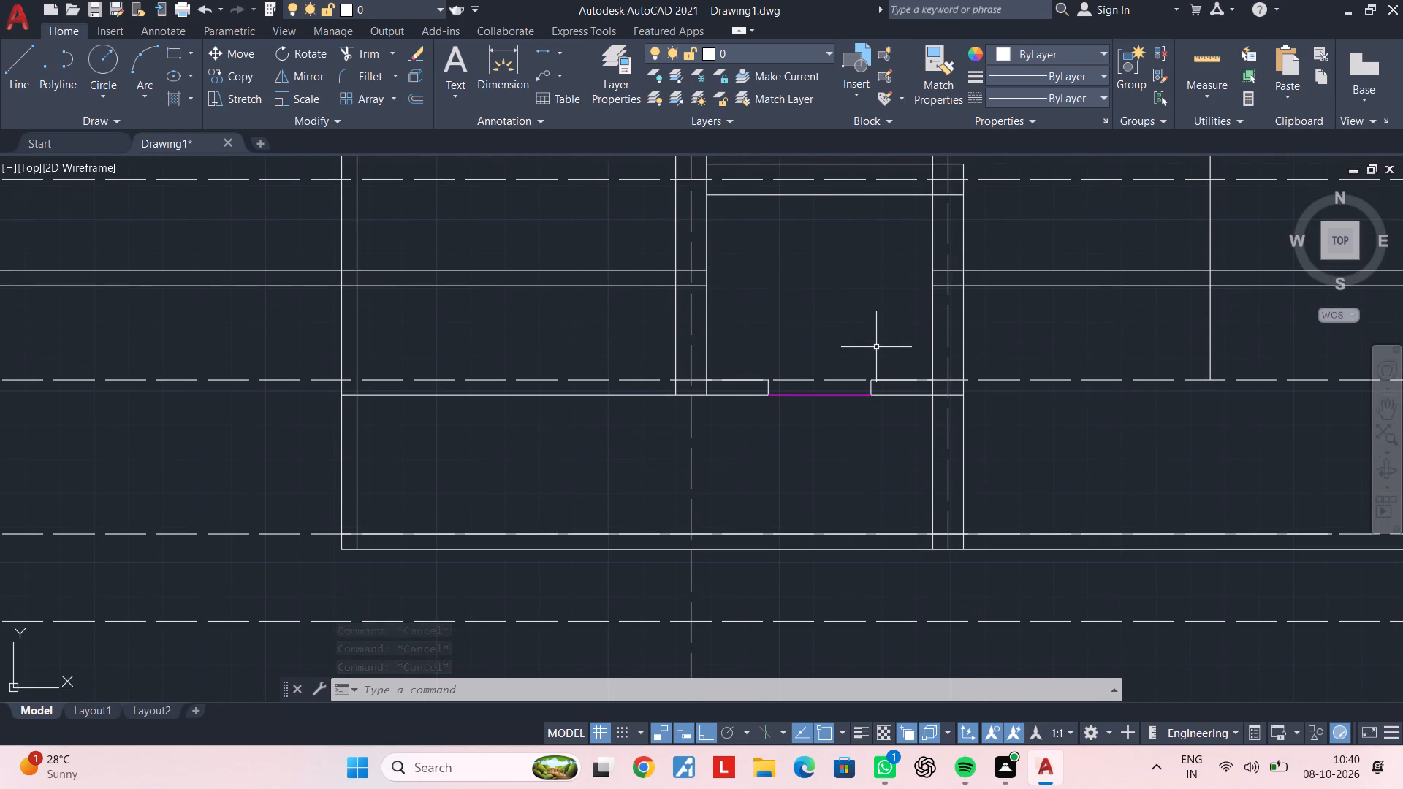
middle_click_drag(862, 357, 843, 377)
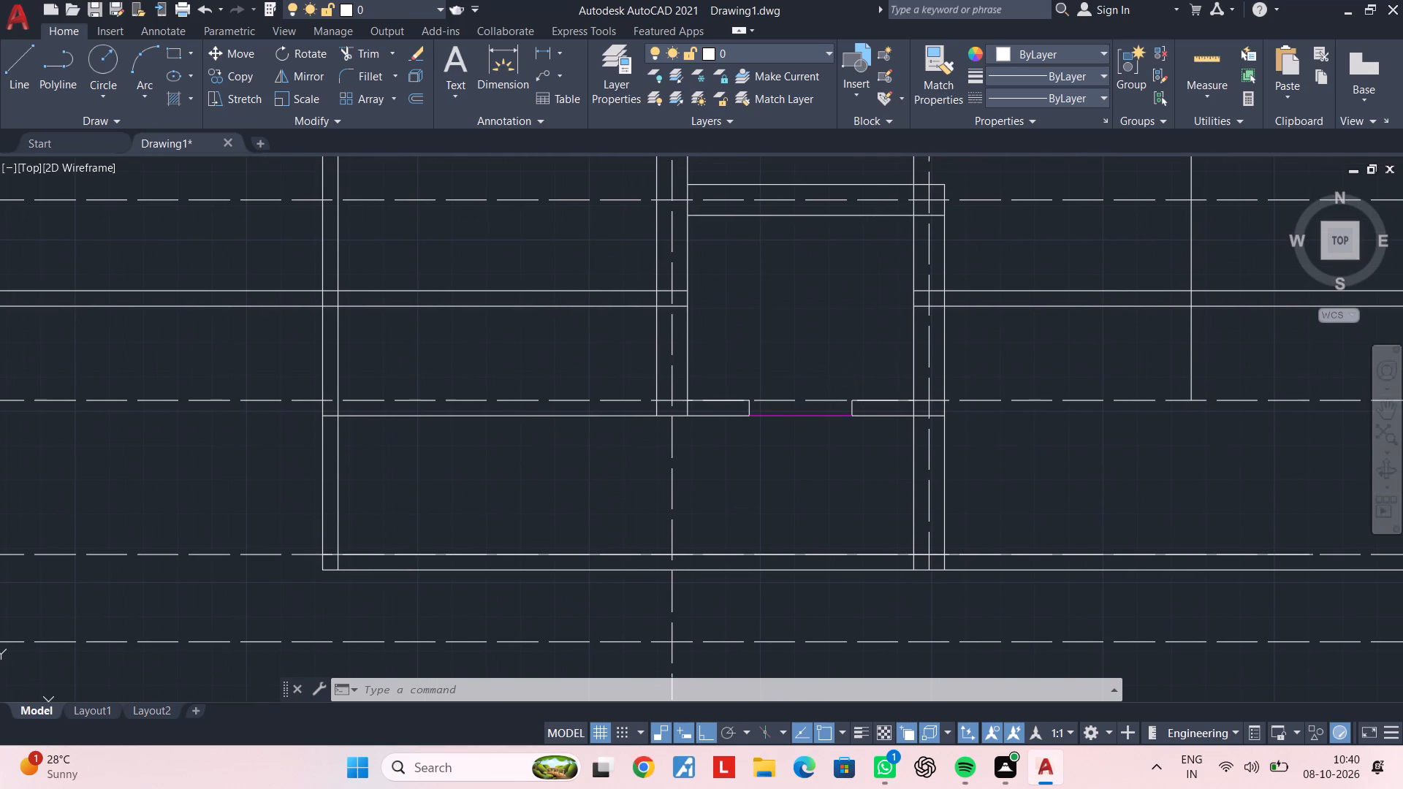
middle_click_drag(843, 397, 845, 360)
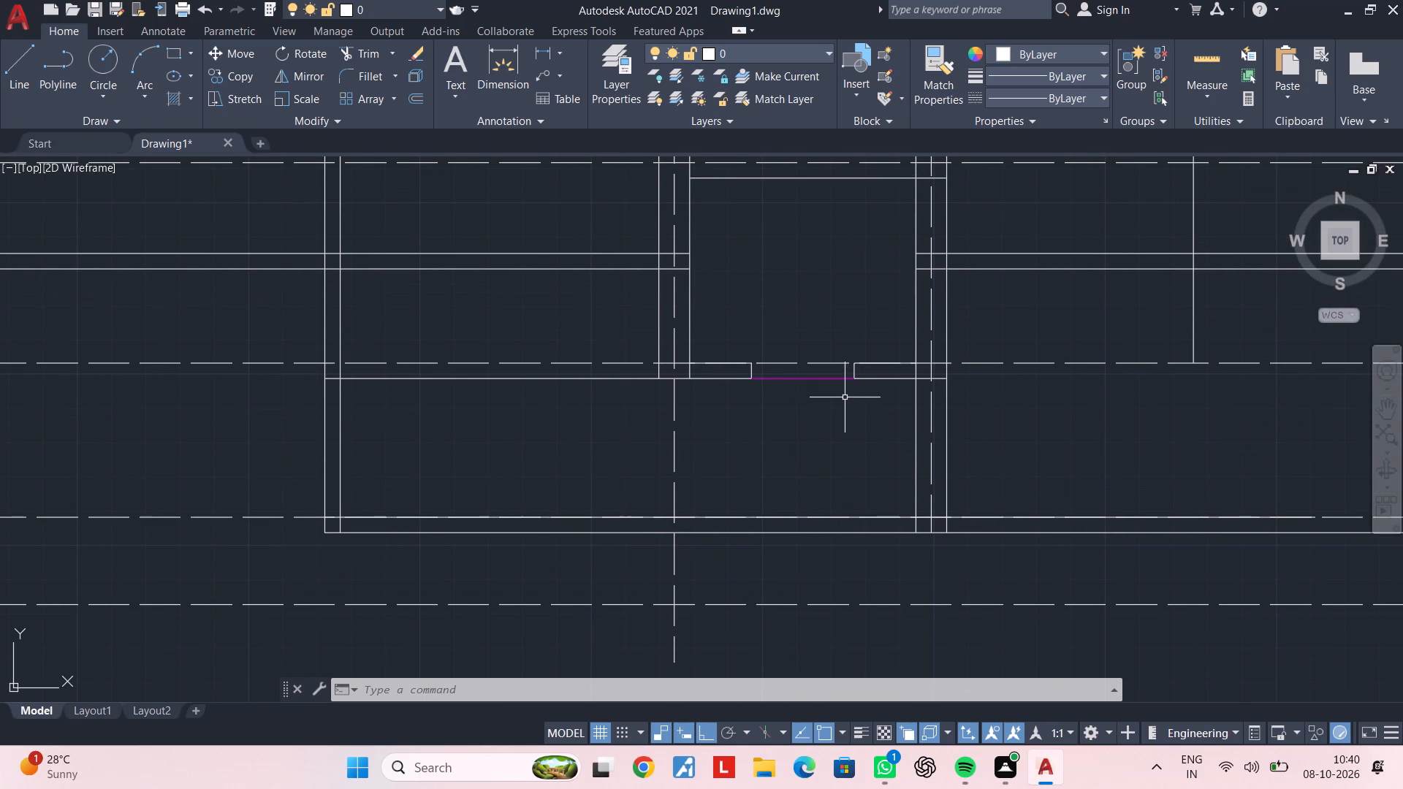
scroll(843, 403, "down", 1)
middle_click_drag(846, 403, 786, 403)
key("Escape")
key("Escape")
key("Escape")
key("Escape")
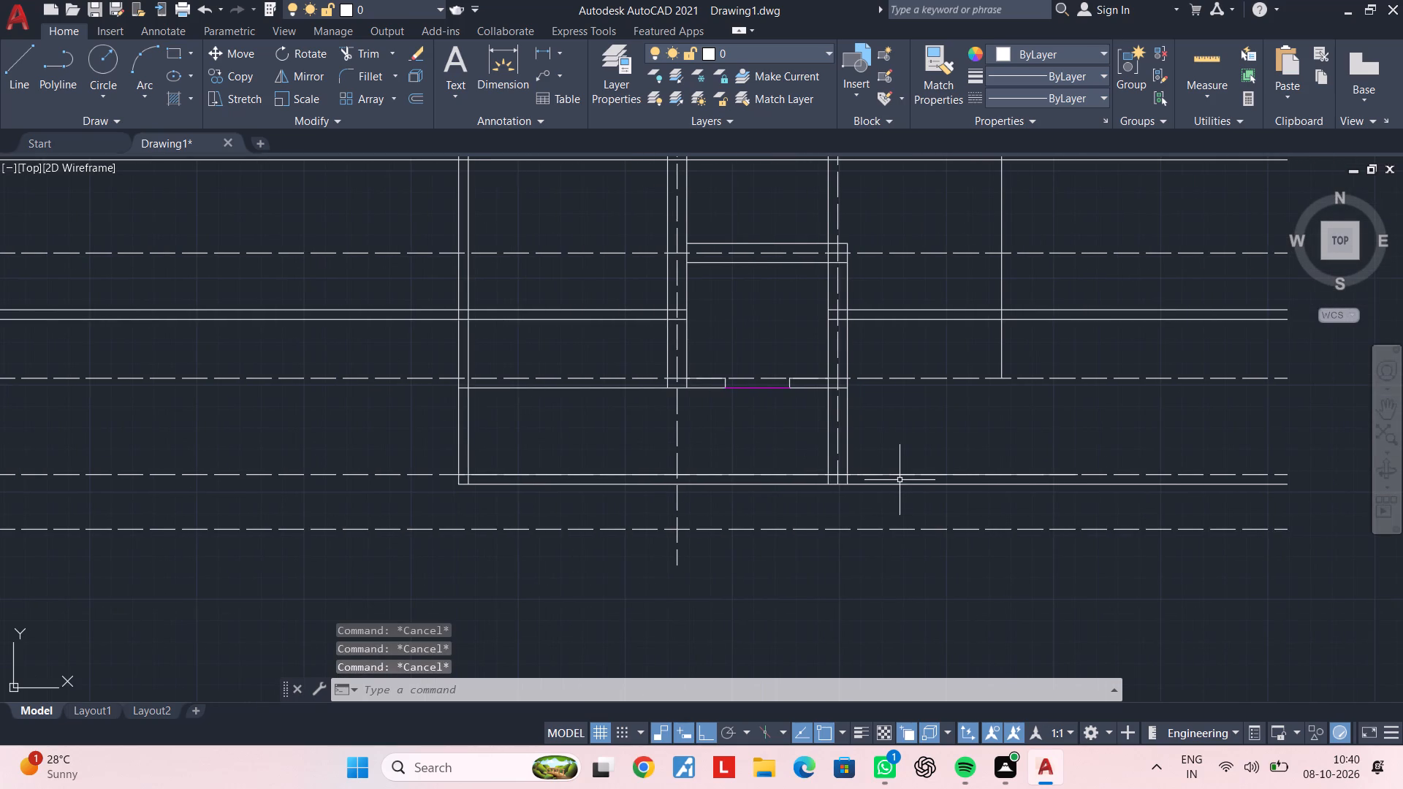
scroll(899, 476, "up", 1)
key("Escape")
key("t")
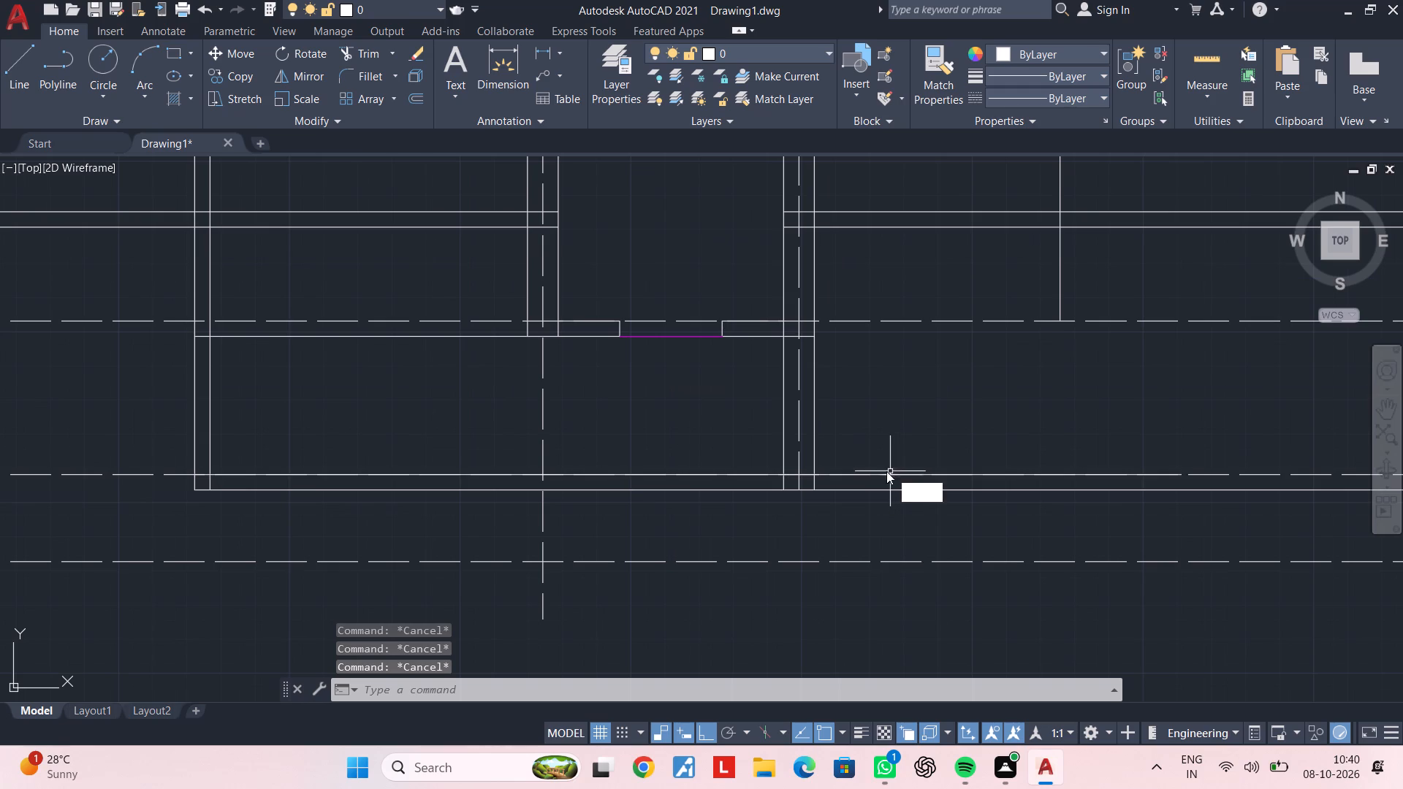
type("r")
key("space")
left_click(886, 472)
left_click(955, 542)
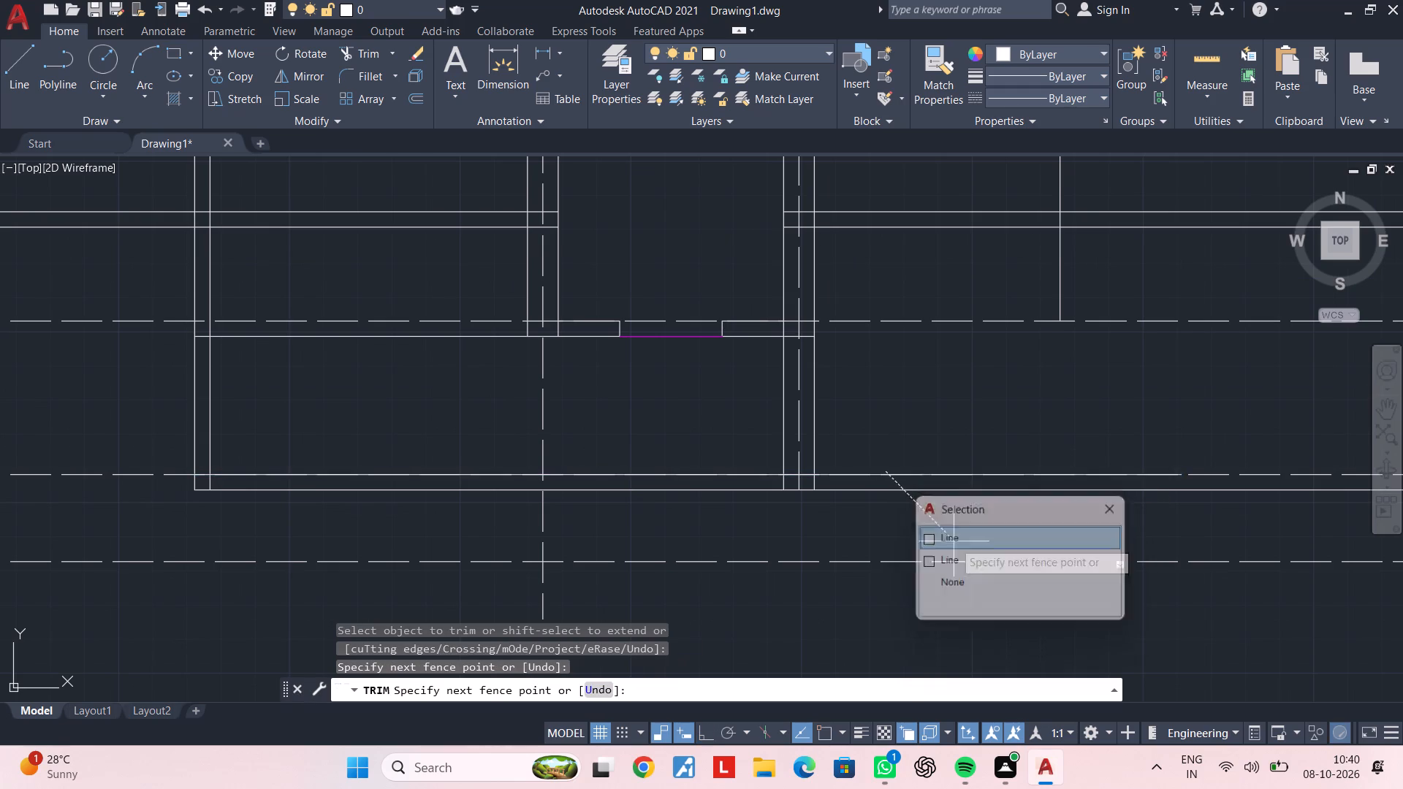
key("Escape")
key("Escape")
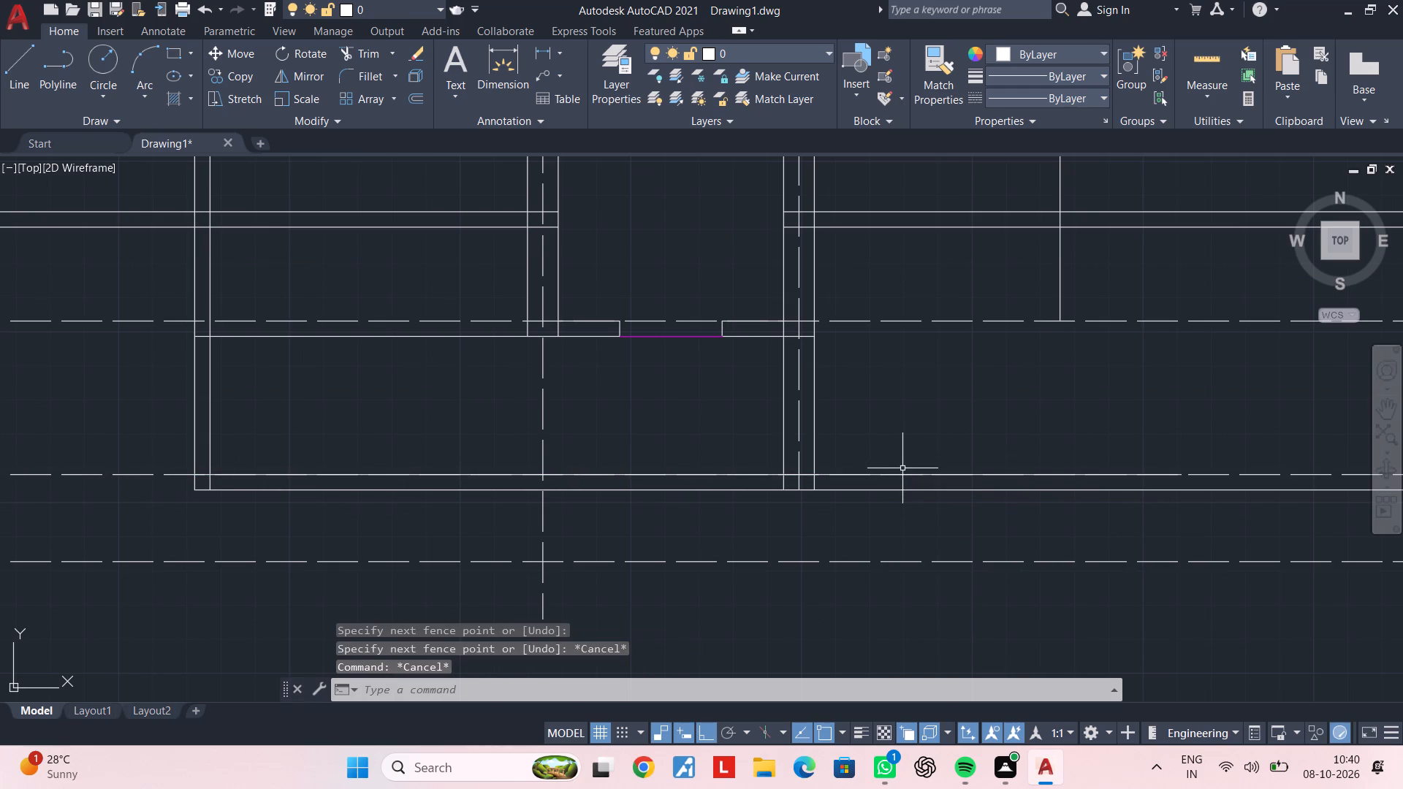
Trim the bottom wall's inner solid line east of the small room's east wall, leaving the dashed centreline in place.
key("t")
key("r")
key("space")
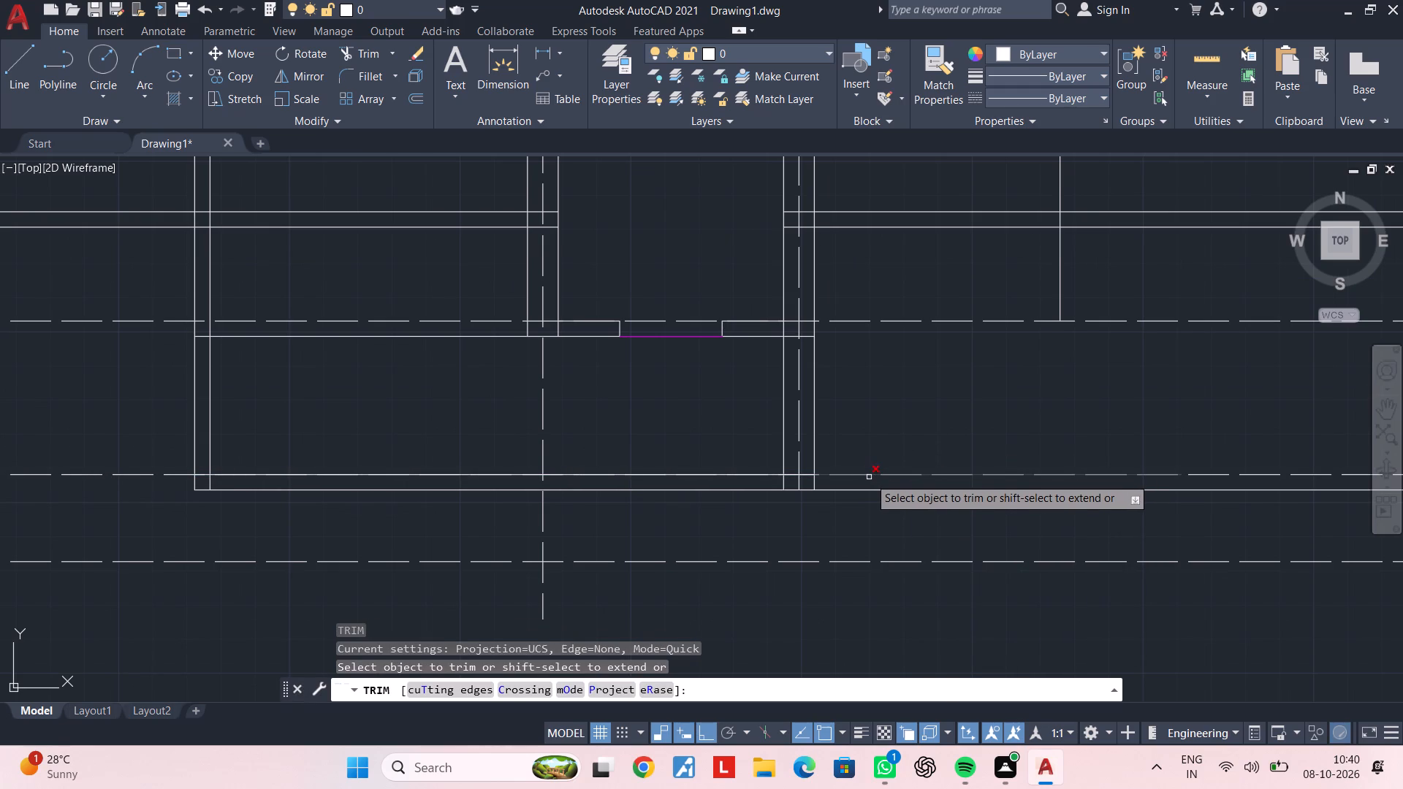
left_click(869, 477)
key("Escape")
key("Escape")
middle_click_drag(871, 432, 845, 449)
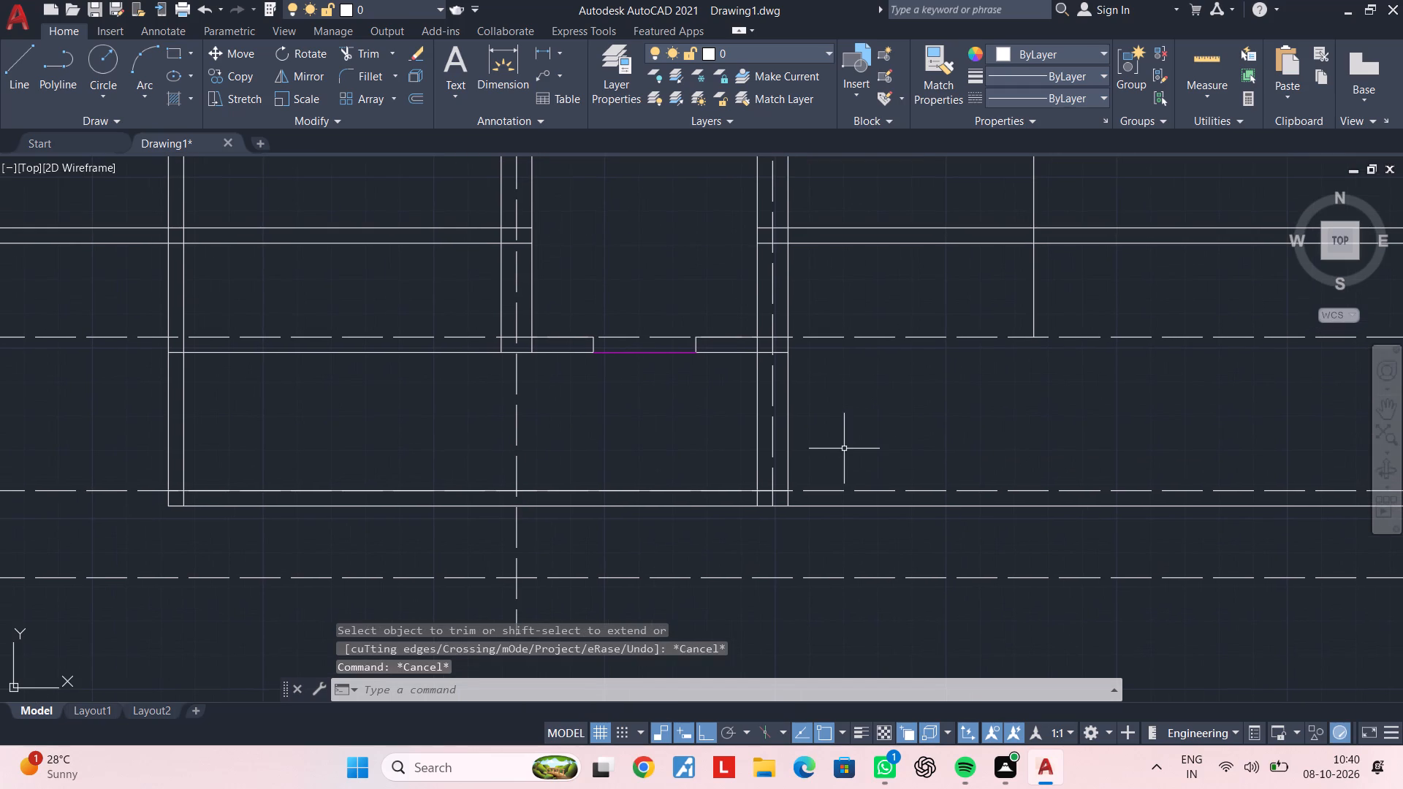
key("Escape")
key("Escape")
key("Escape")
key("Escape")
key("Escape")
key("Escape")
key("Escape")
key("Escape")
key("Escape")
key("Escape")
key("Escape")
key("Escape")
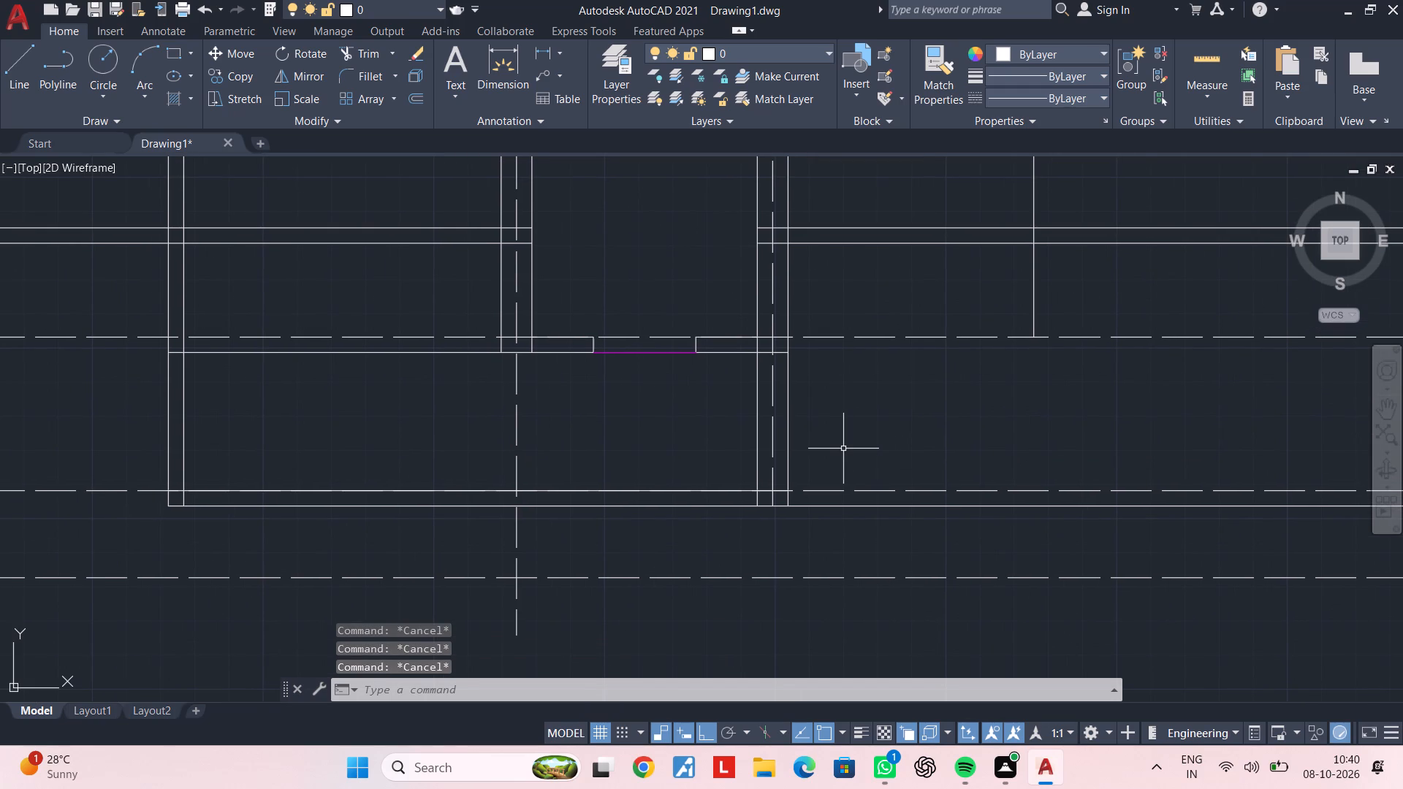
key("Escape")
key("Escape")
Trim the bottom wall's outer line where it runs east past the outer face of the small room's east wall.
middle_click_drag(888, 470, 874, 451)
key("Escape")
key("t")
key("r")
key("space")
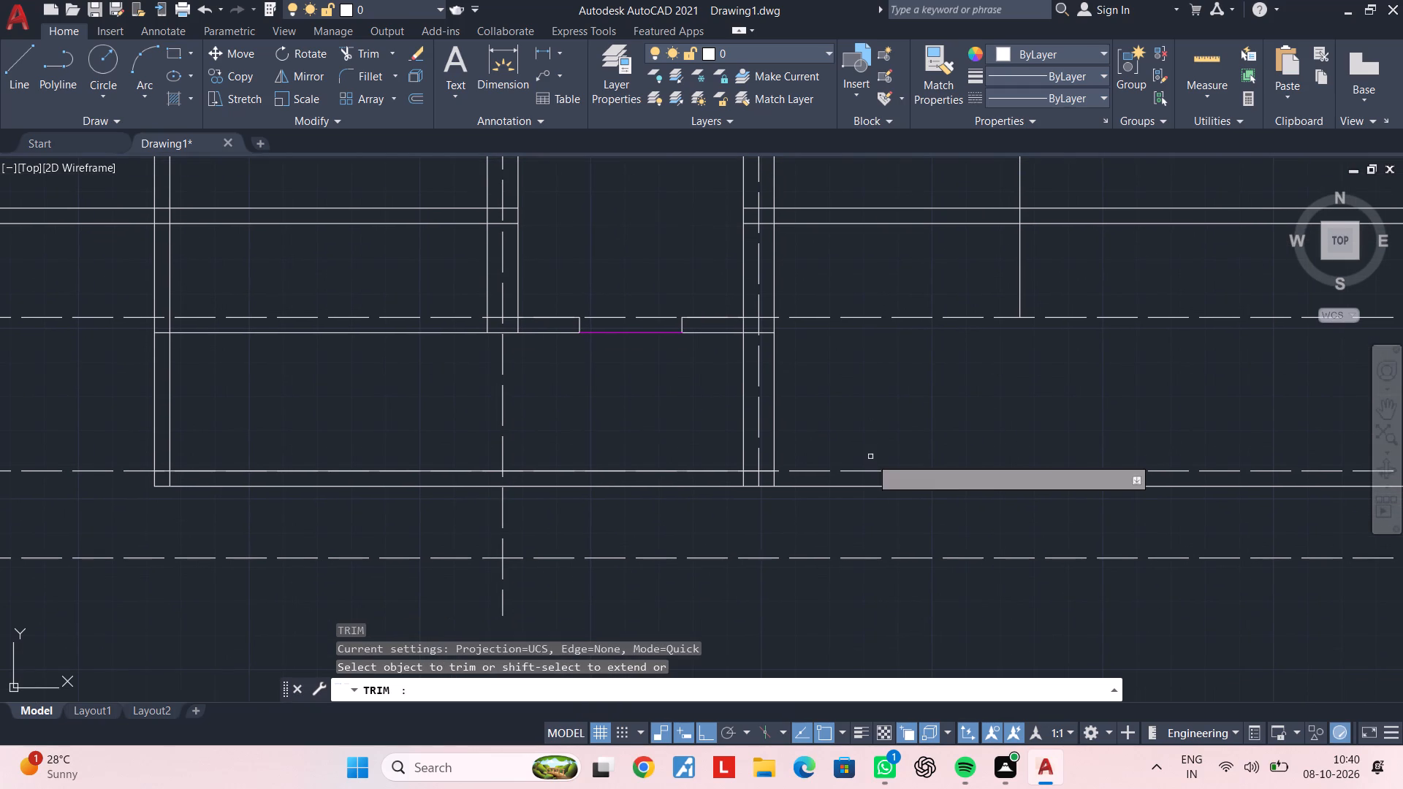
left_click(872, 487)
scroll(767, 454, "down", 3)
middle_click_drag(752, 454, 855, 491)
key("Escape")
scroll(842, 487, "up", 2)
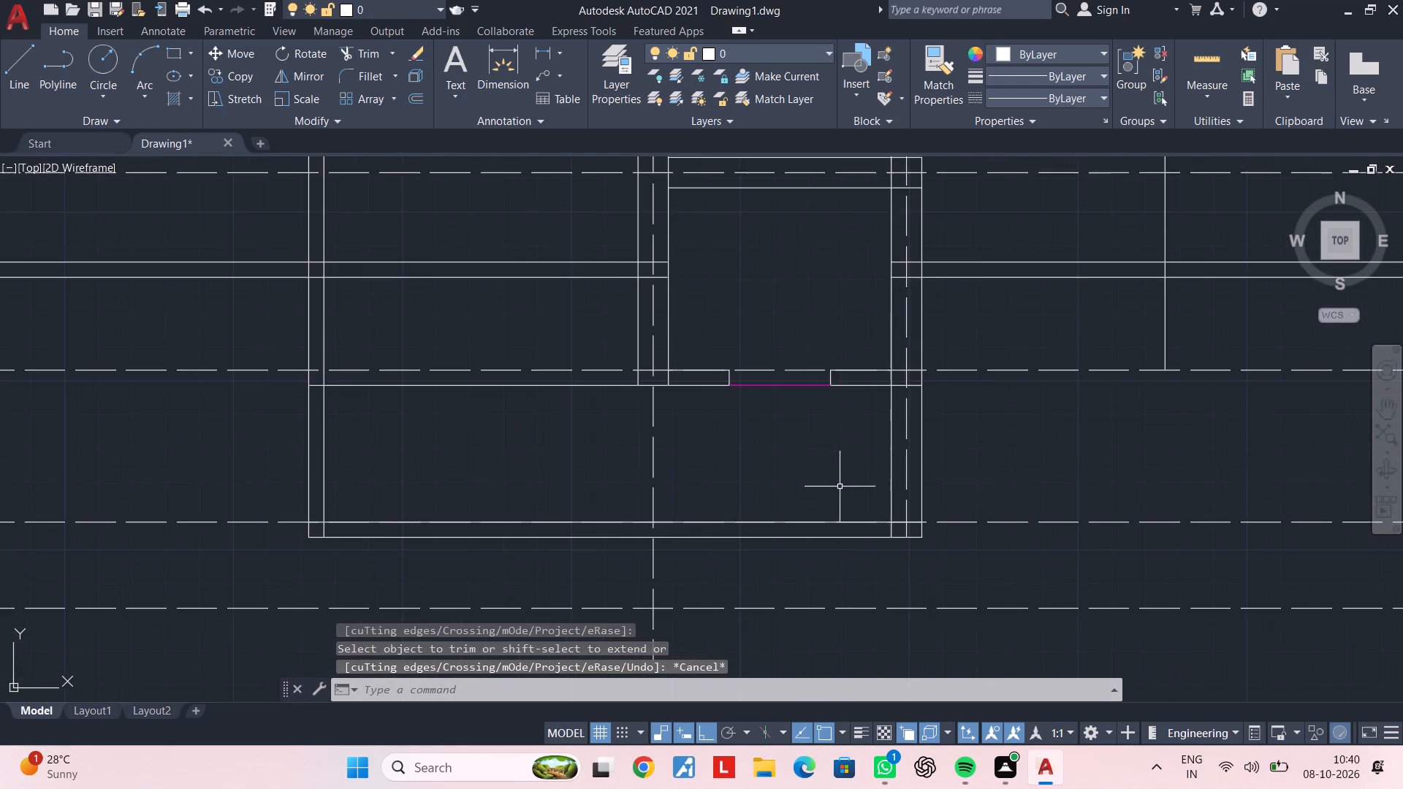
scroll(840, 487, "up", 1)
middle_click_drag(851, 464, 913, 457)
key("Escape")
key("Escape")
middle_click_drag(864, 462, 908, 460)
scroll(864, 462, "up", 1)
key("Escape")
key("Escape")
key("Escape")
key("Escape")
key("Escape")
key("Escape")
key("Escape")
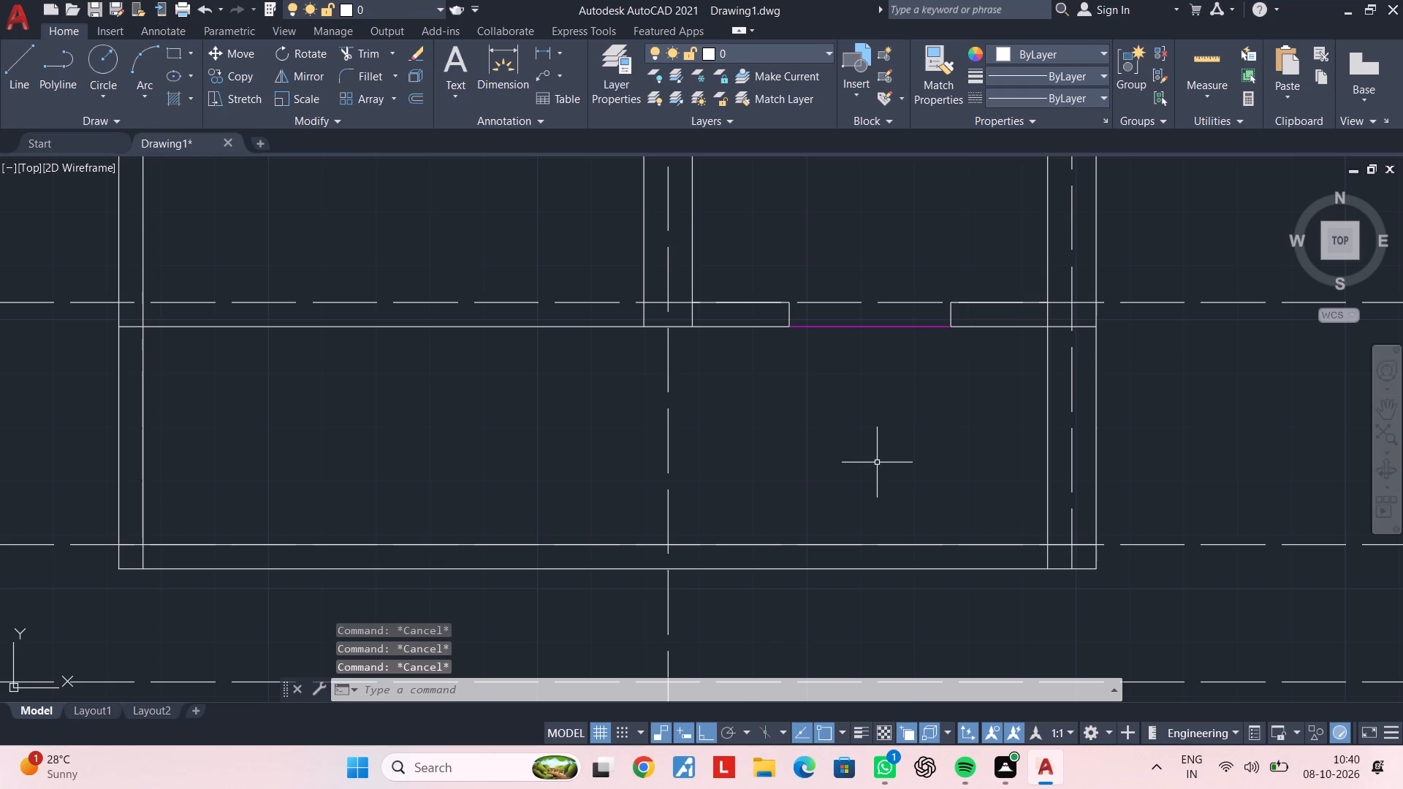
Measure the clear width between the two vertical walls of the room west of the small room with a linear dimension.
scroll(856, 445, "down", 1)
middle_click_drag(856, 445, 859, 492)
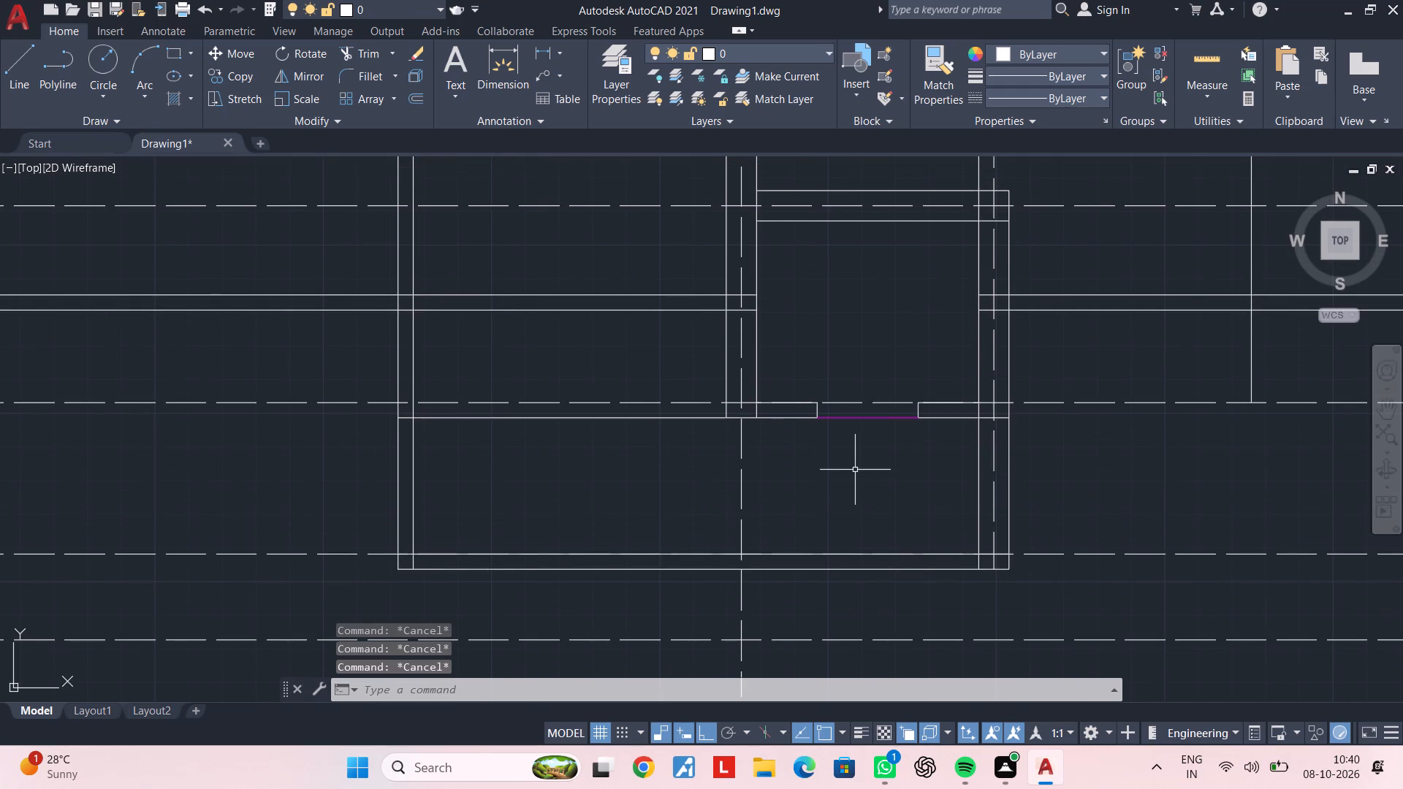
middle_click_drag(853, 470, 874, 579)
middle_click_drag(718, 540, 810, 537)
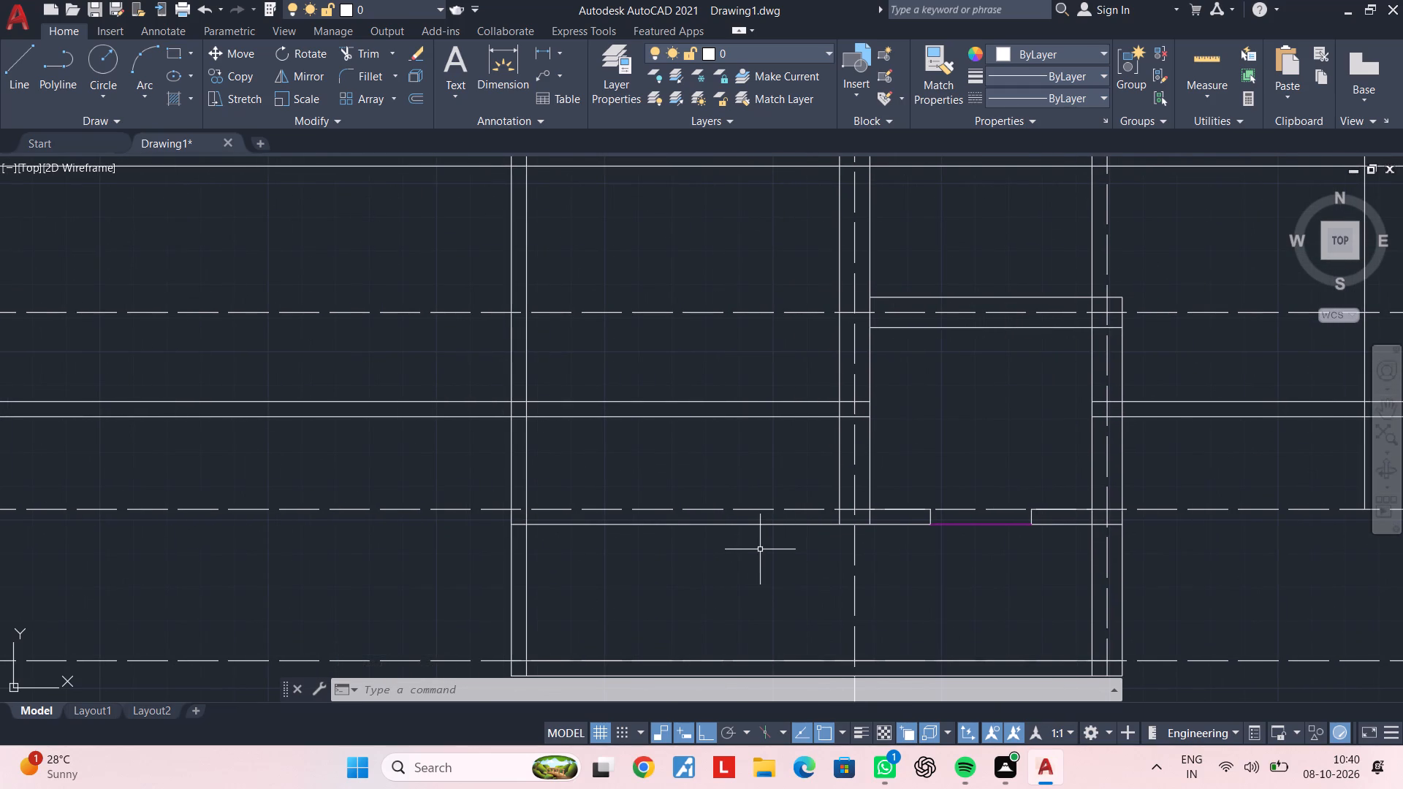
middle_click_drag(760, 549, 763, 601)
middle_click_drag(726, 490, 731, 514)
key("Escape")
key("Escape")
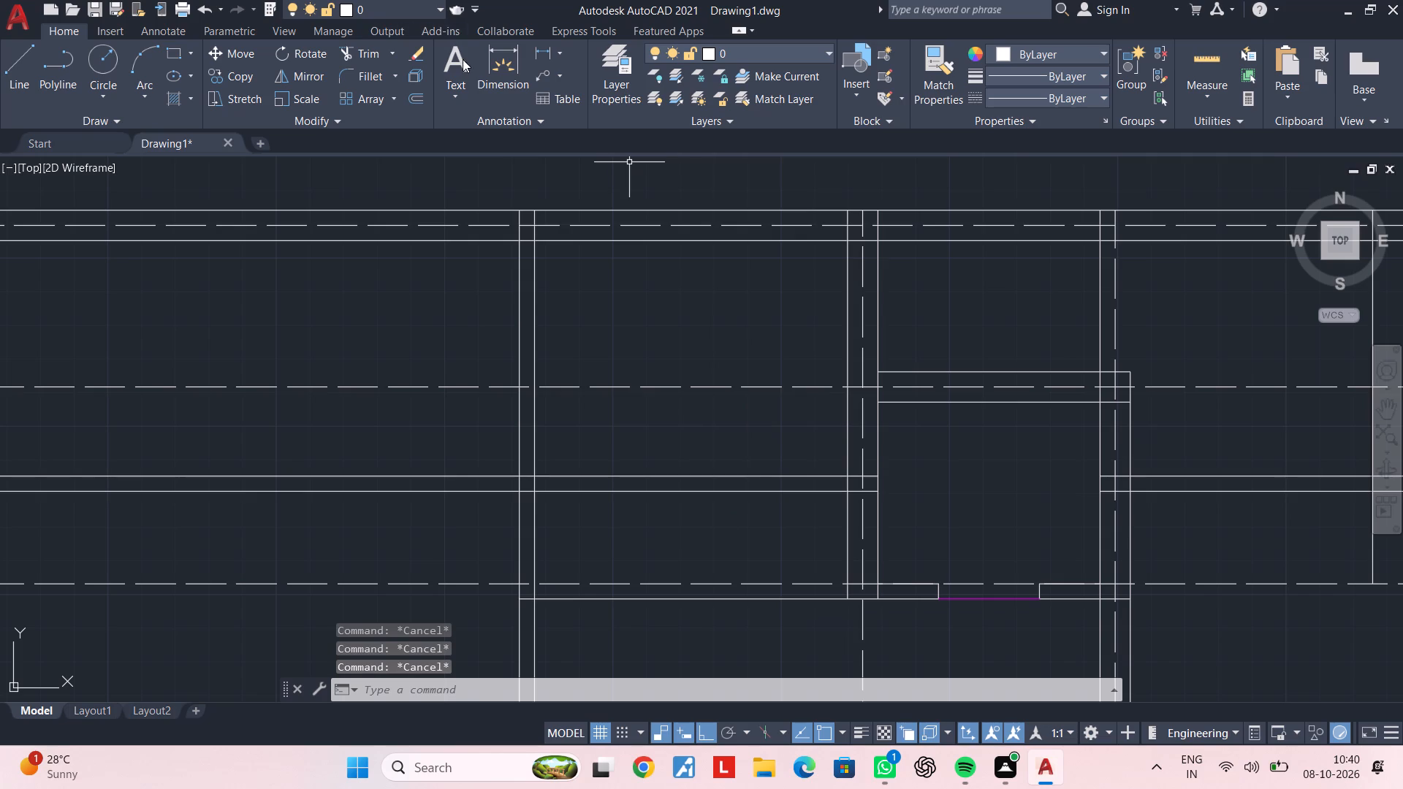
left_click(544, 52)
left_click(536, 388)
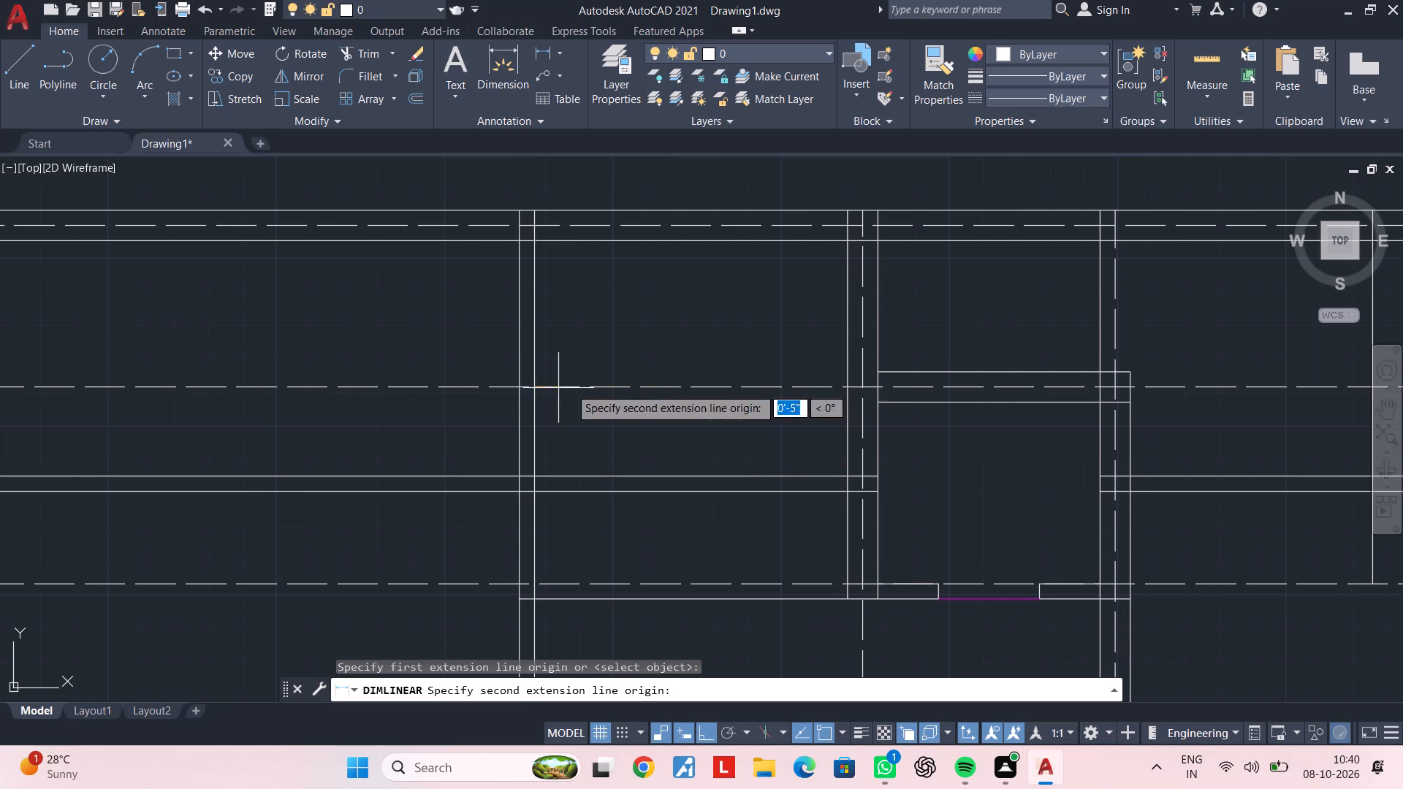
left_click(849, 386)
key("Escape")
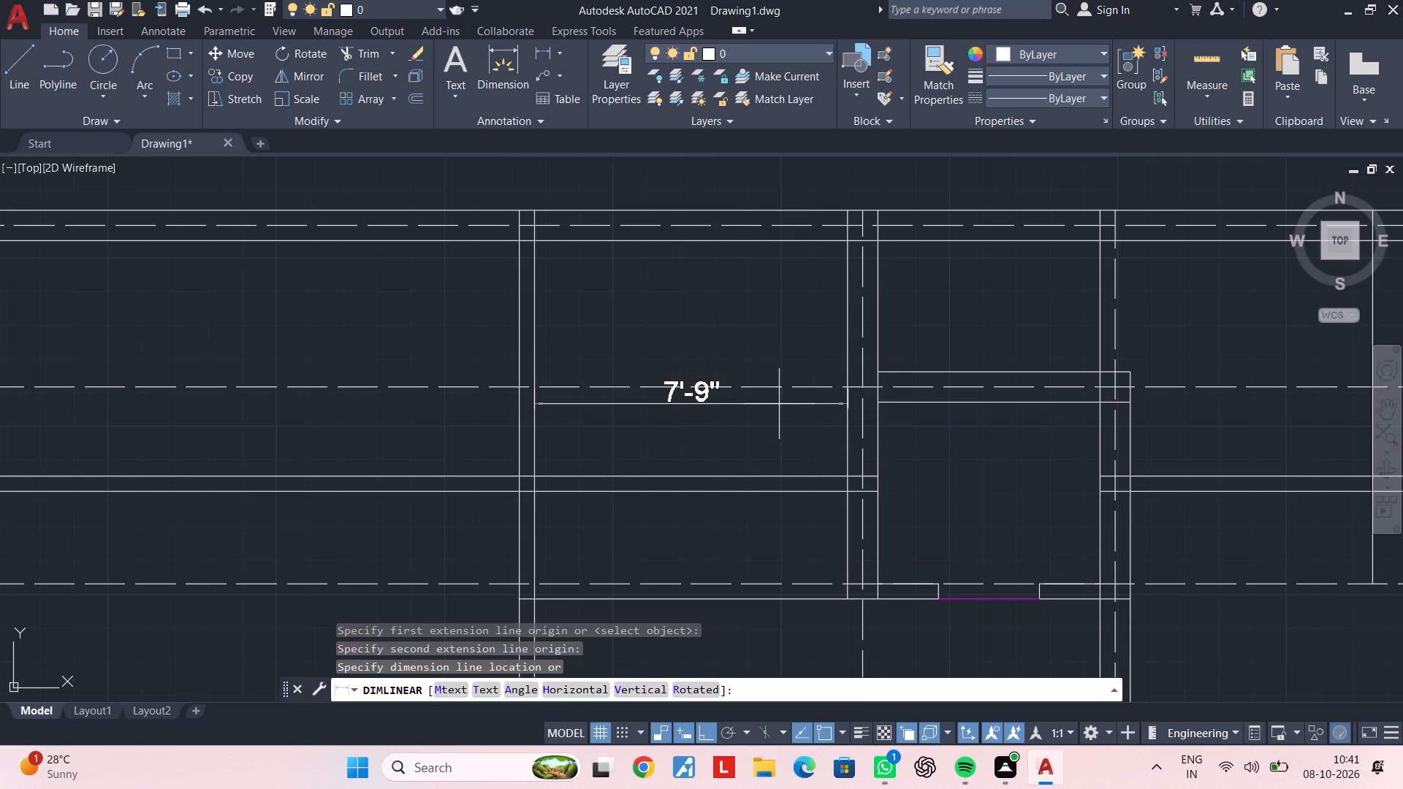
key("Escape")
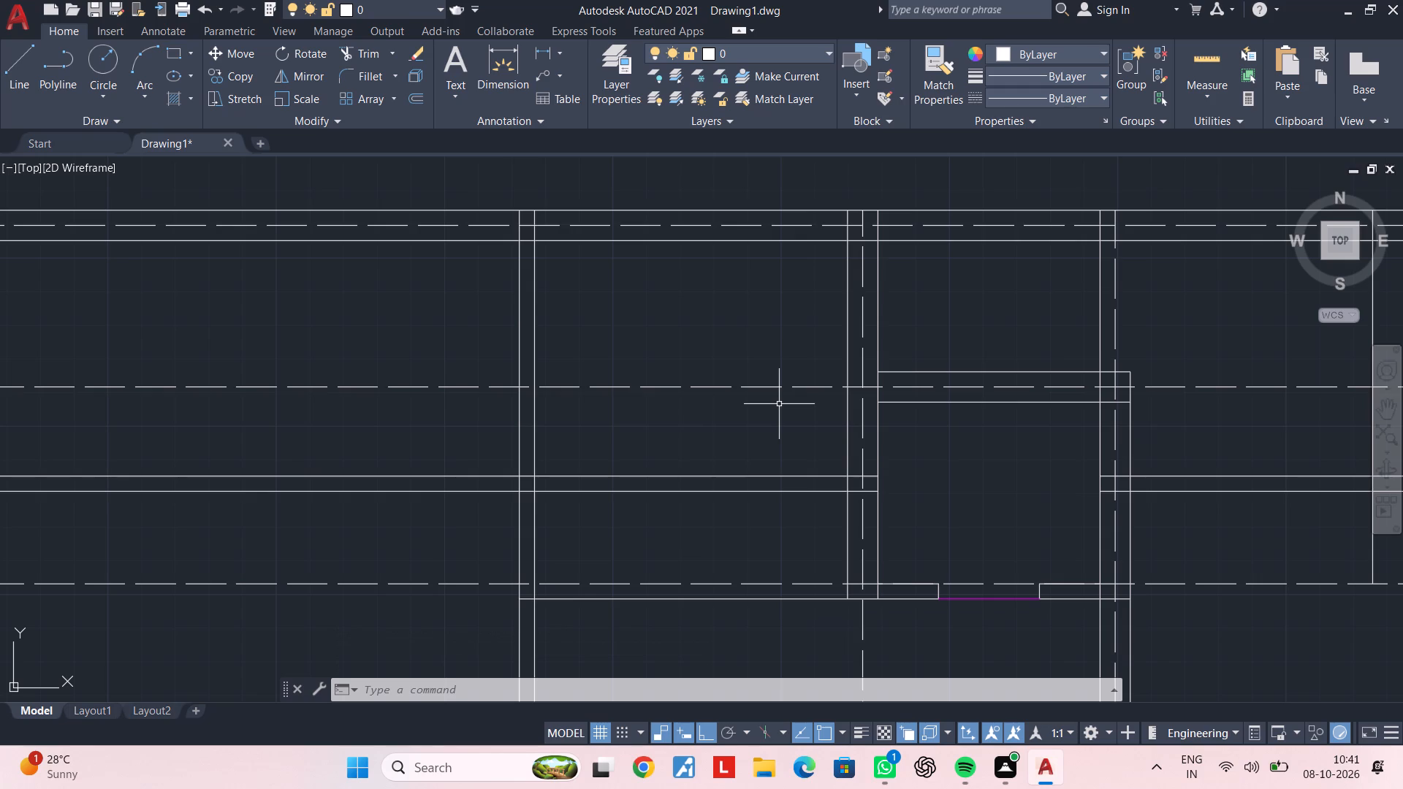
key("Escape")
key("Escape")
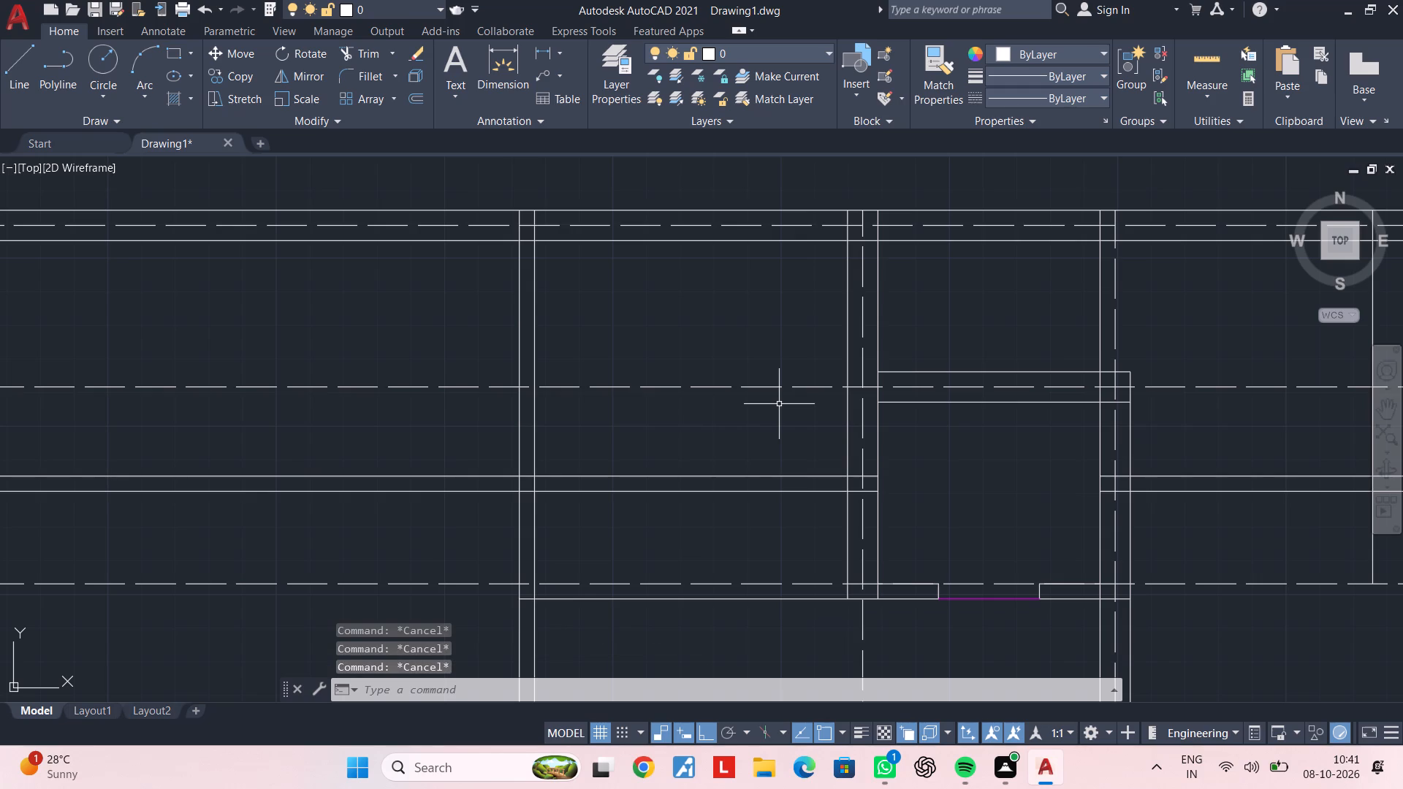
Offset the inner line of the west wall of the room west of the small room 3'6.5" to the east.
type("of 3'")
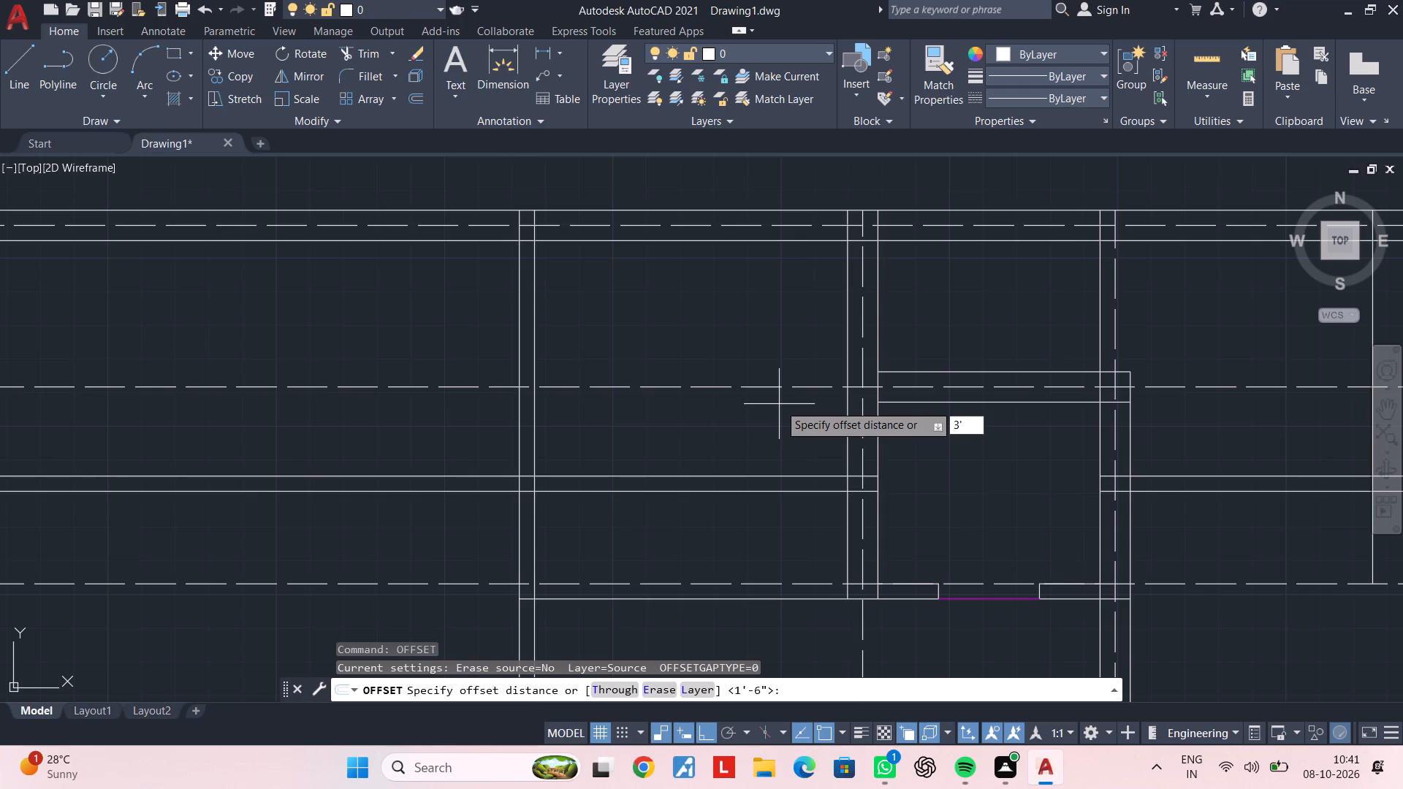
type("6.5\"")
key("Return")
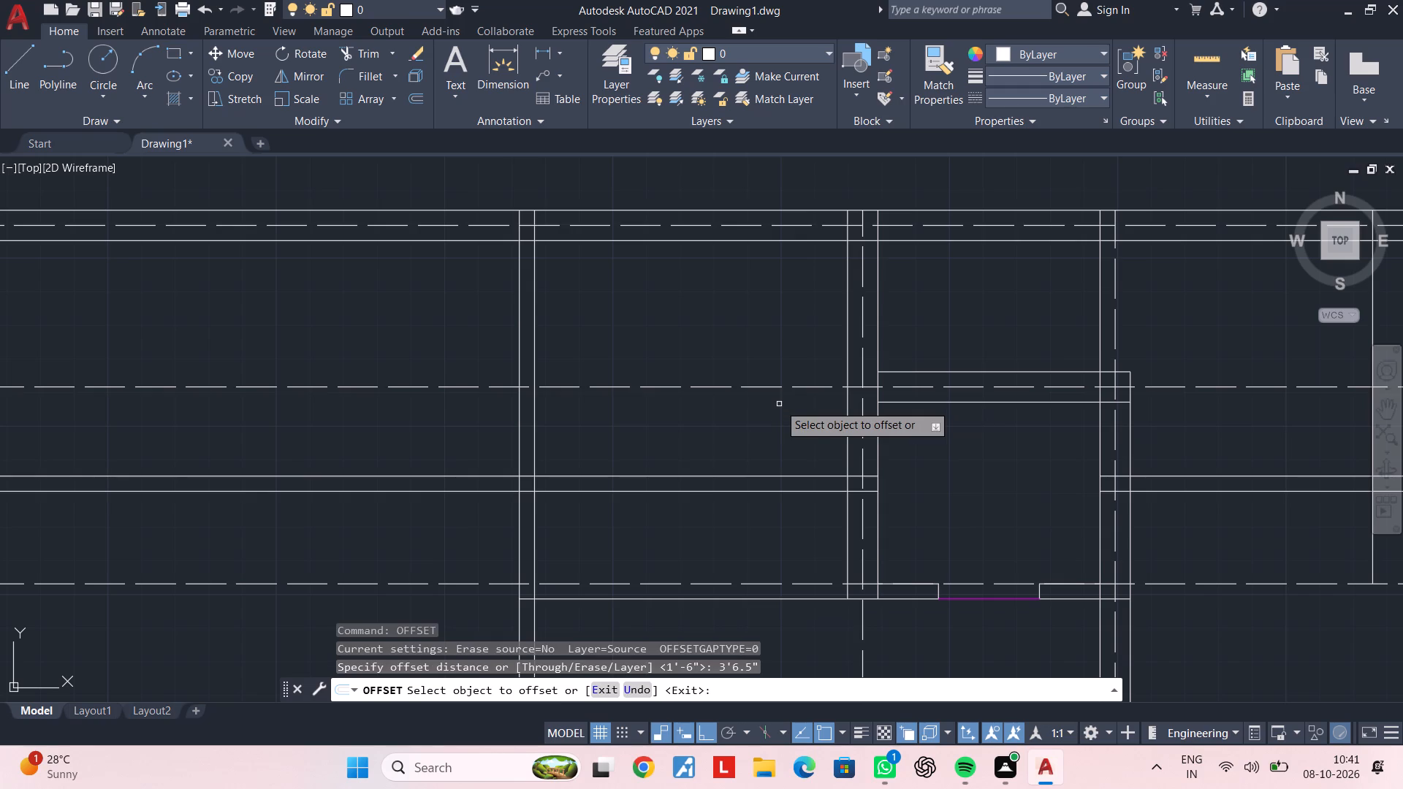
left_click(533, 427)
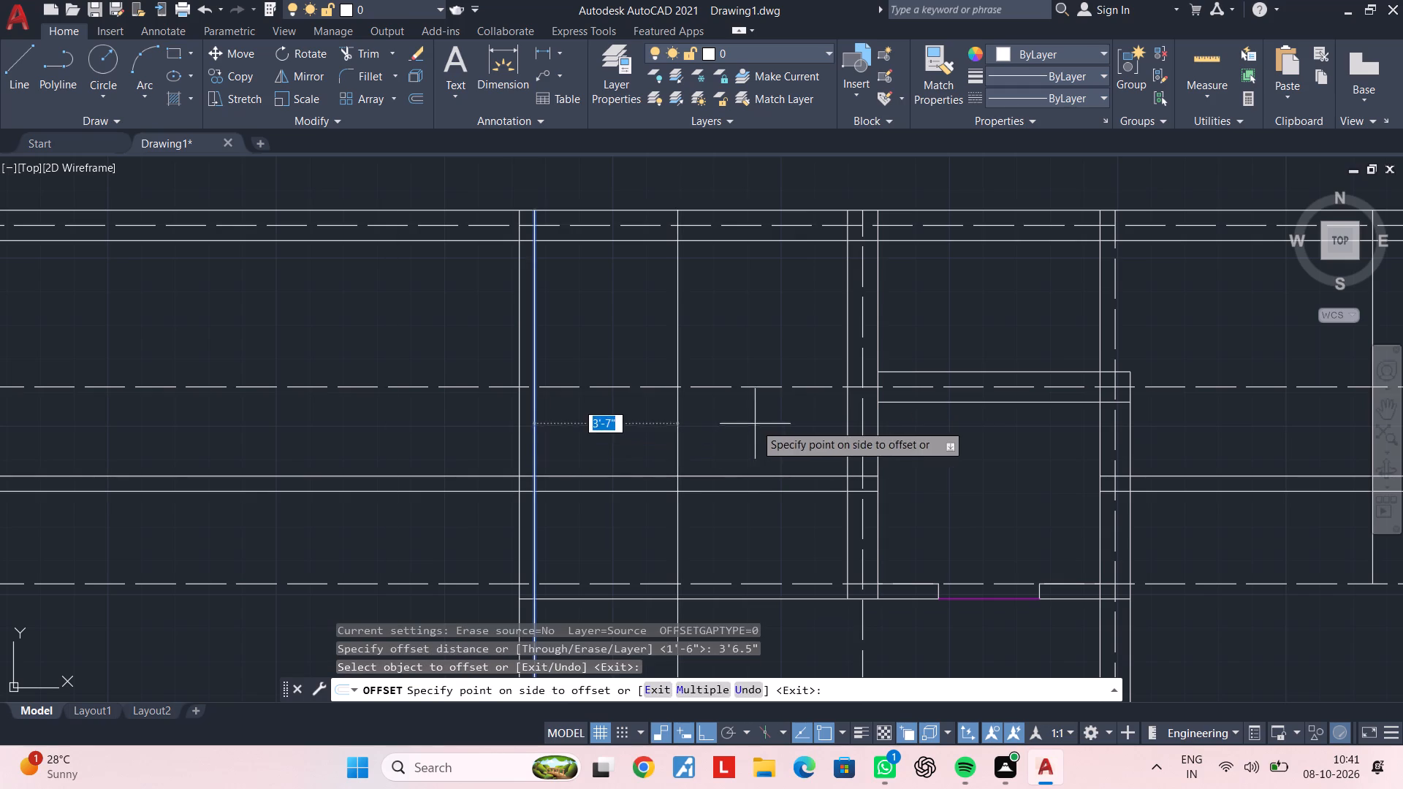
left_click(755, 424)
key("Escape")
key("Escape")
key("Escape")
Measure the clear widths on both sides of the new partition line with linear dimensions.
left_click(549, 47)
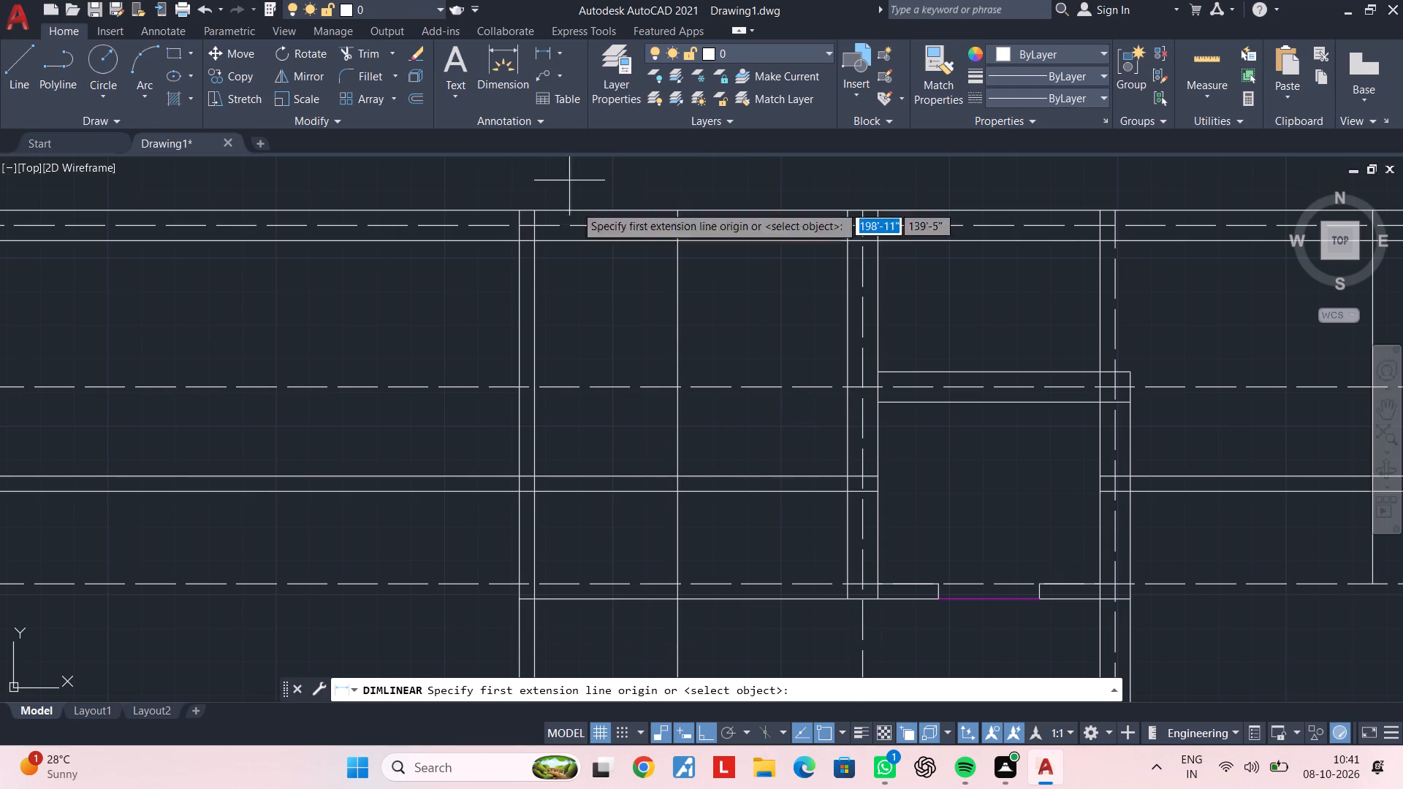
left_click(539, 243)
left_click(677, 241)
key("Escape")
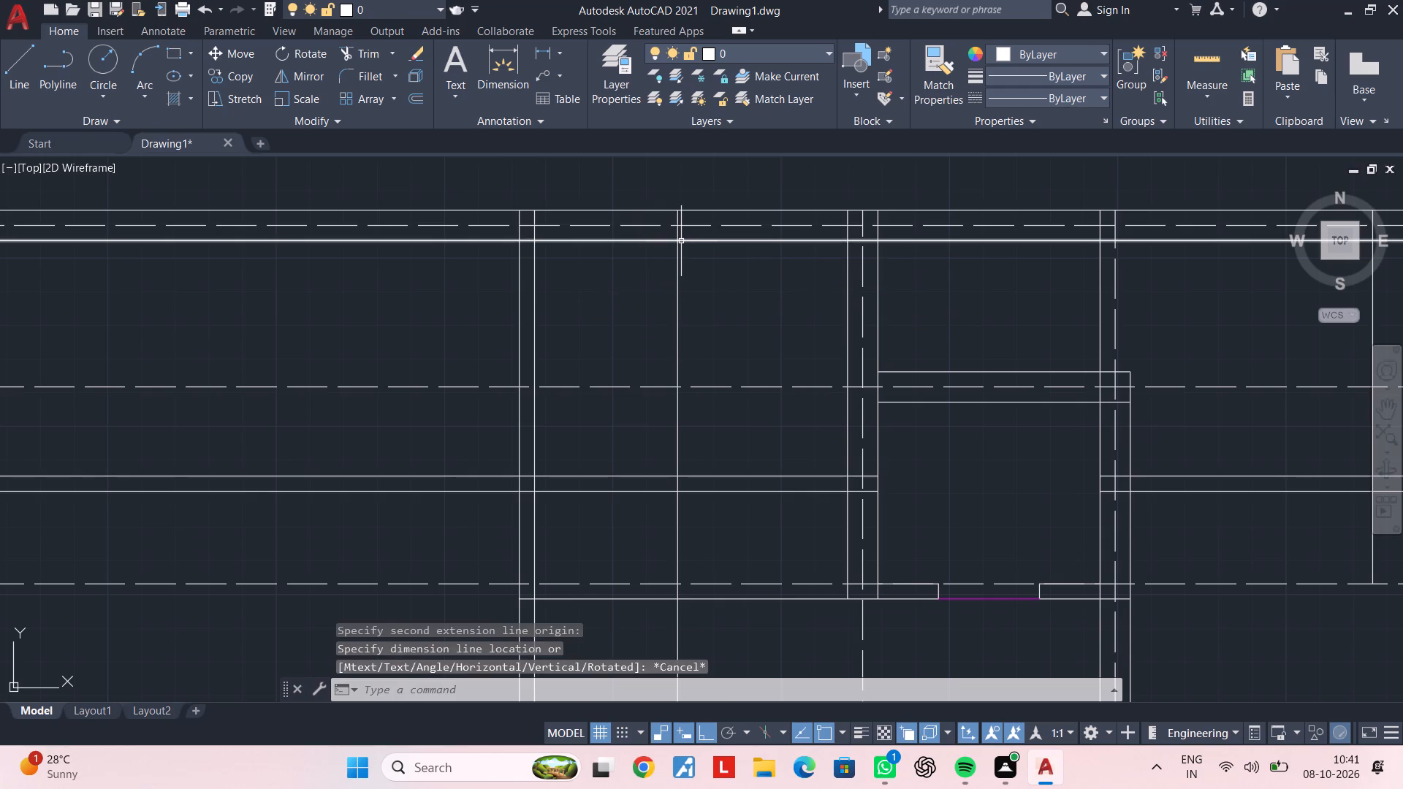
key("space")
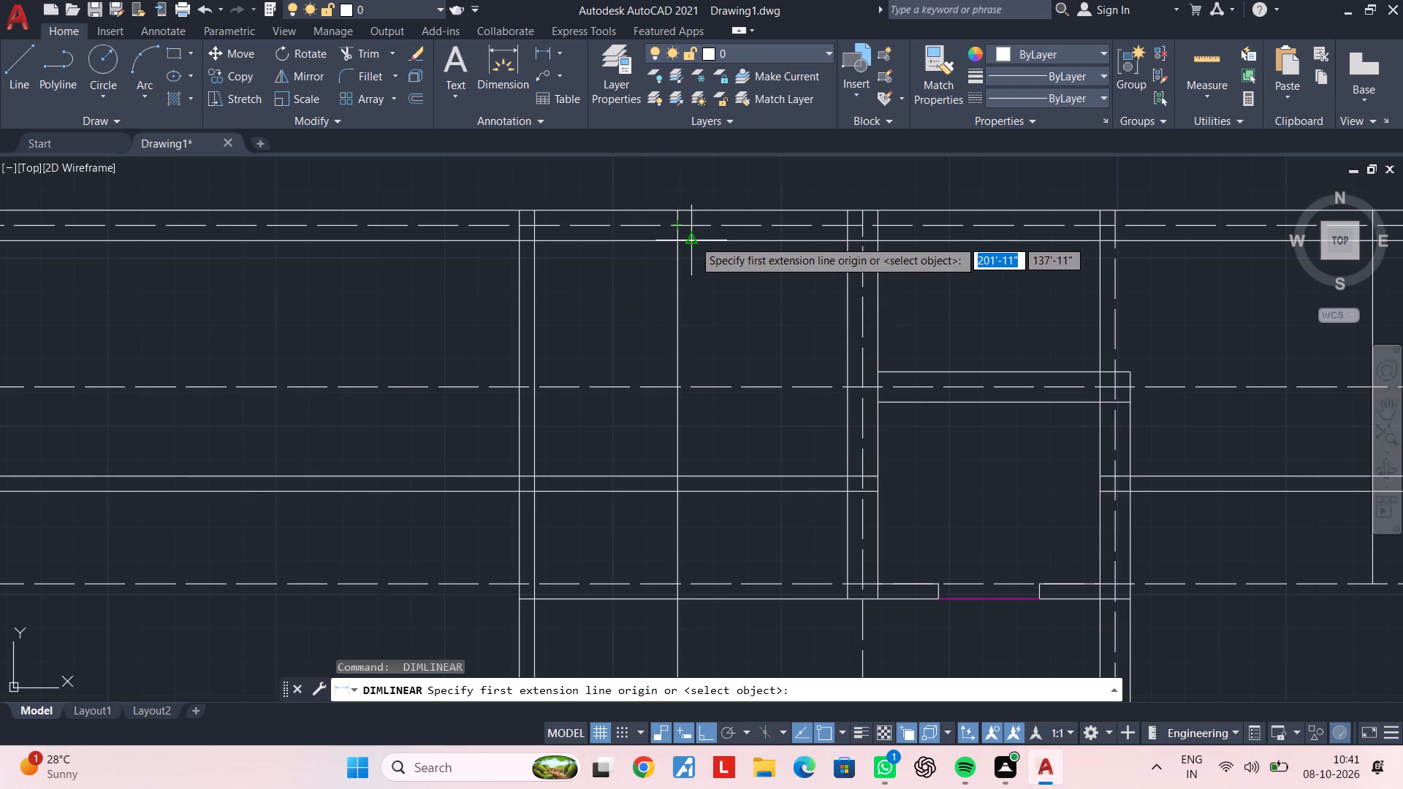
left_click(681, 240)
left_click(843, 238)
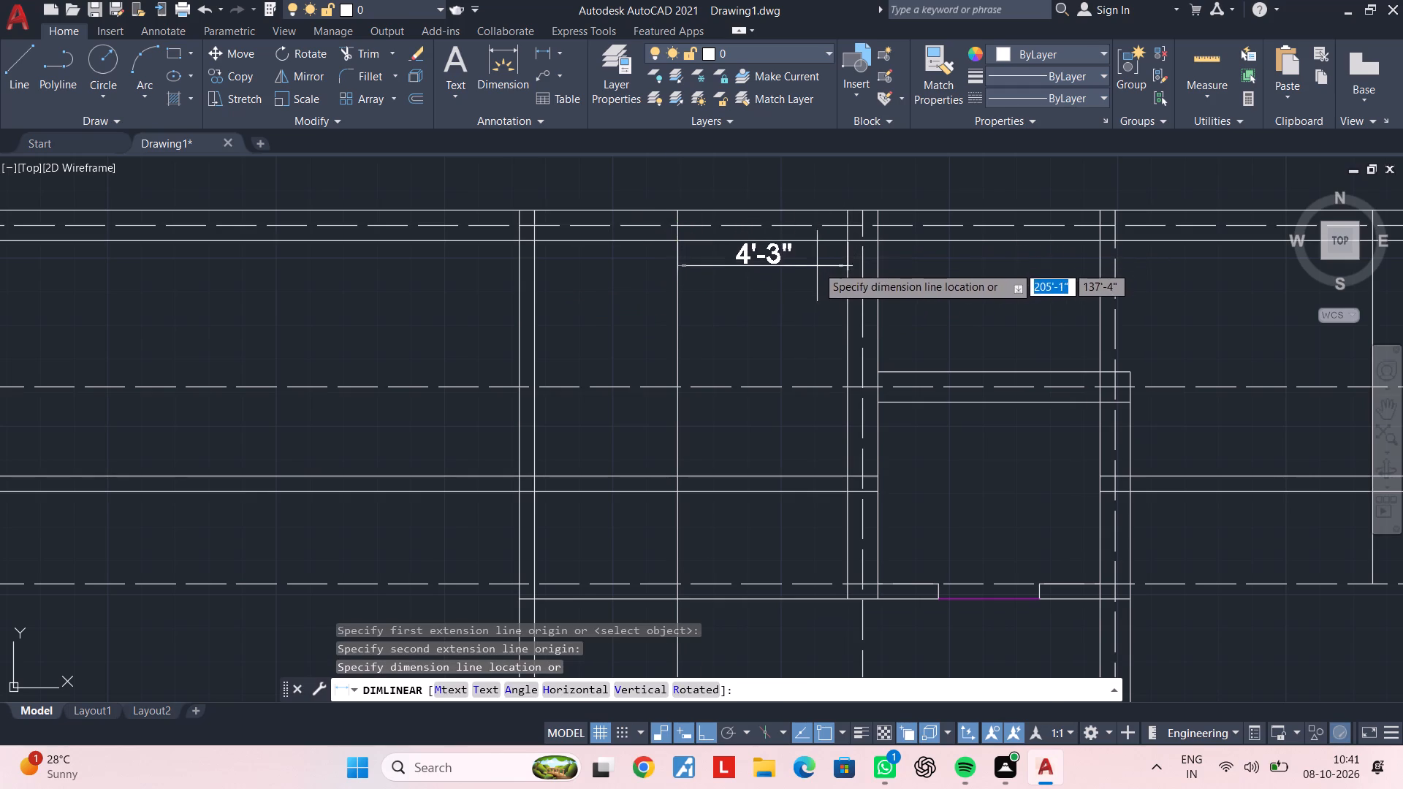
key("Escape")
key("Escape")
middle_click_drag(731, 305, 734, 286)
key("Escape")
key("Escape")
Move the new partition line about 6" east.
left_click(727, 287)
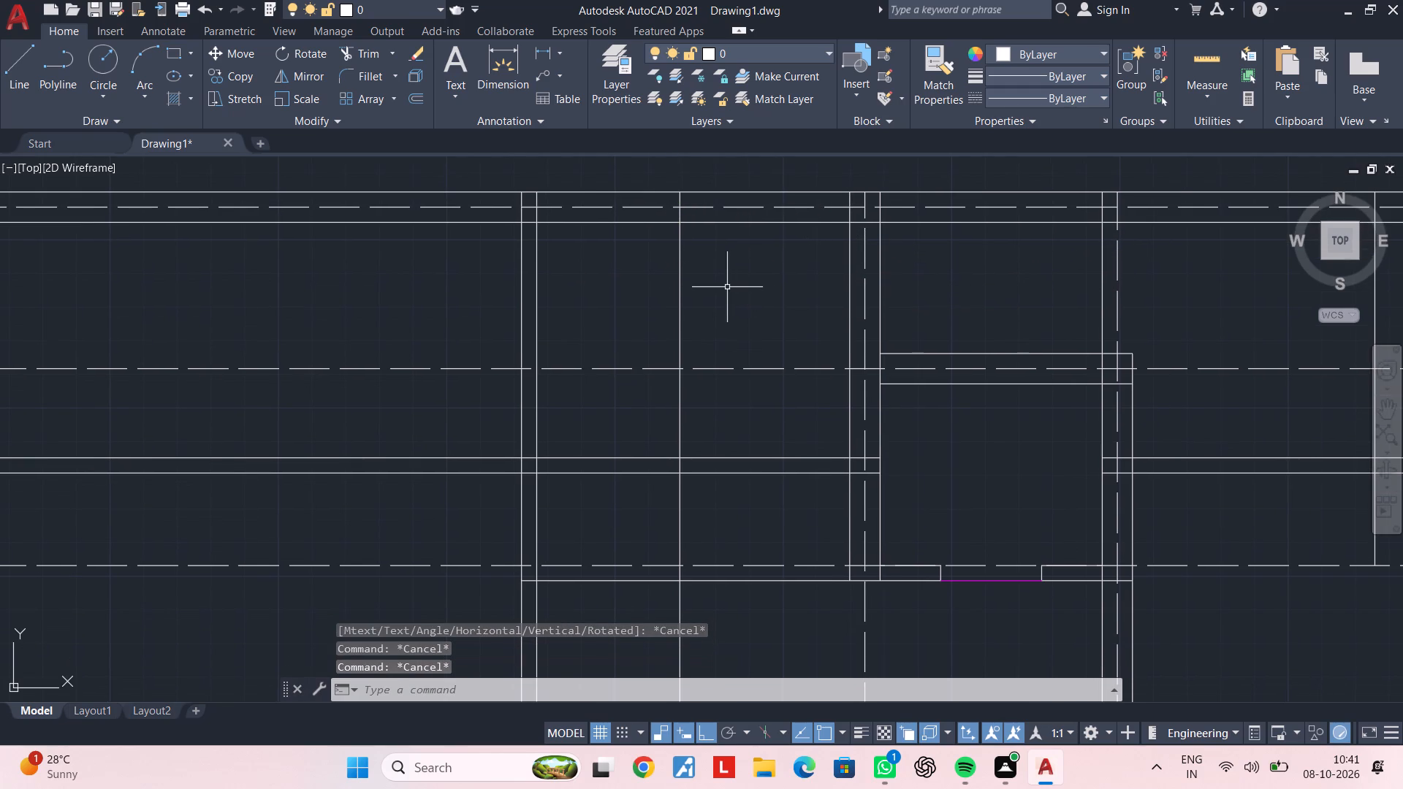
left_click(664, 310)
type("m")
key("space")
left_click(660, 308)
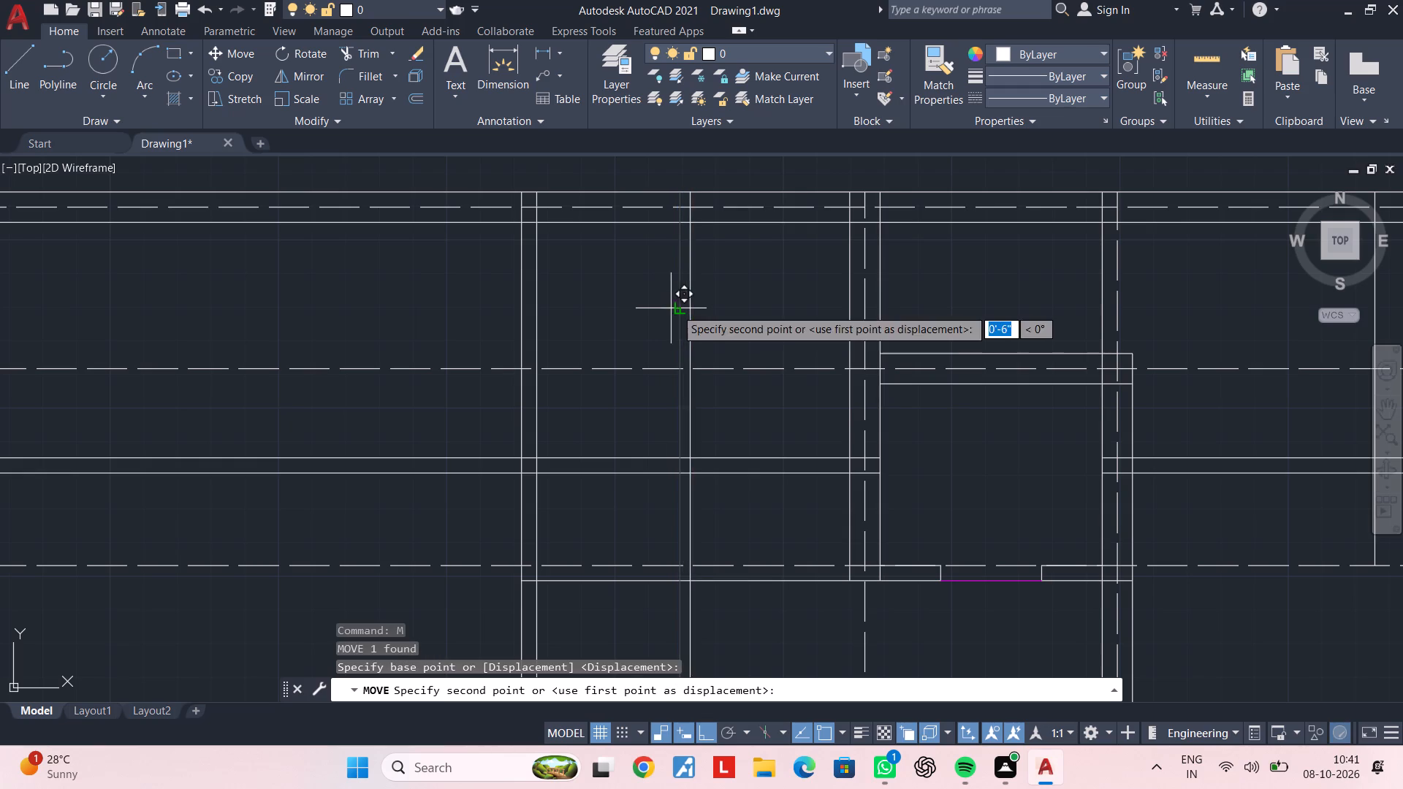
left_click(675, 308)
key("Escape")
key("Escape")
Measure the clear widths west and east of the moved partition line with linear dimensions.
left_click(540, 53)
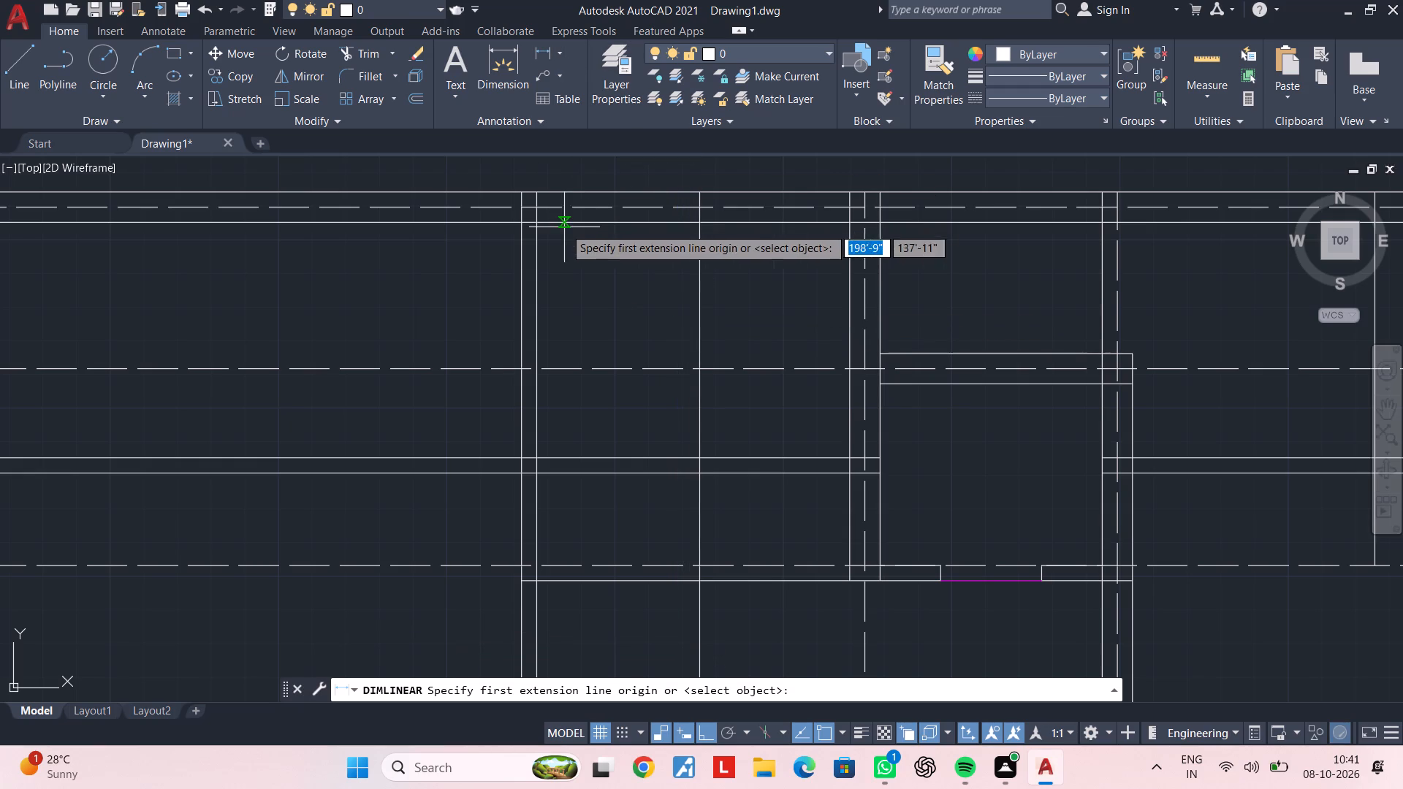
left_click(540, 226)
left_click(702, 226)
key("space")
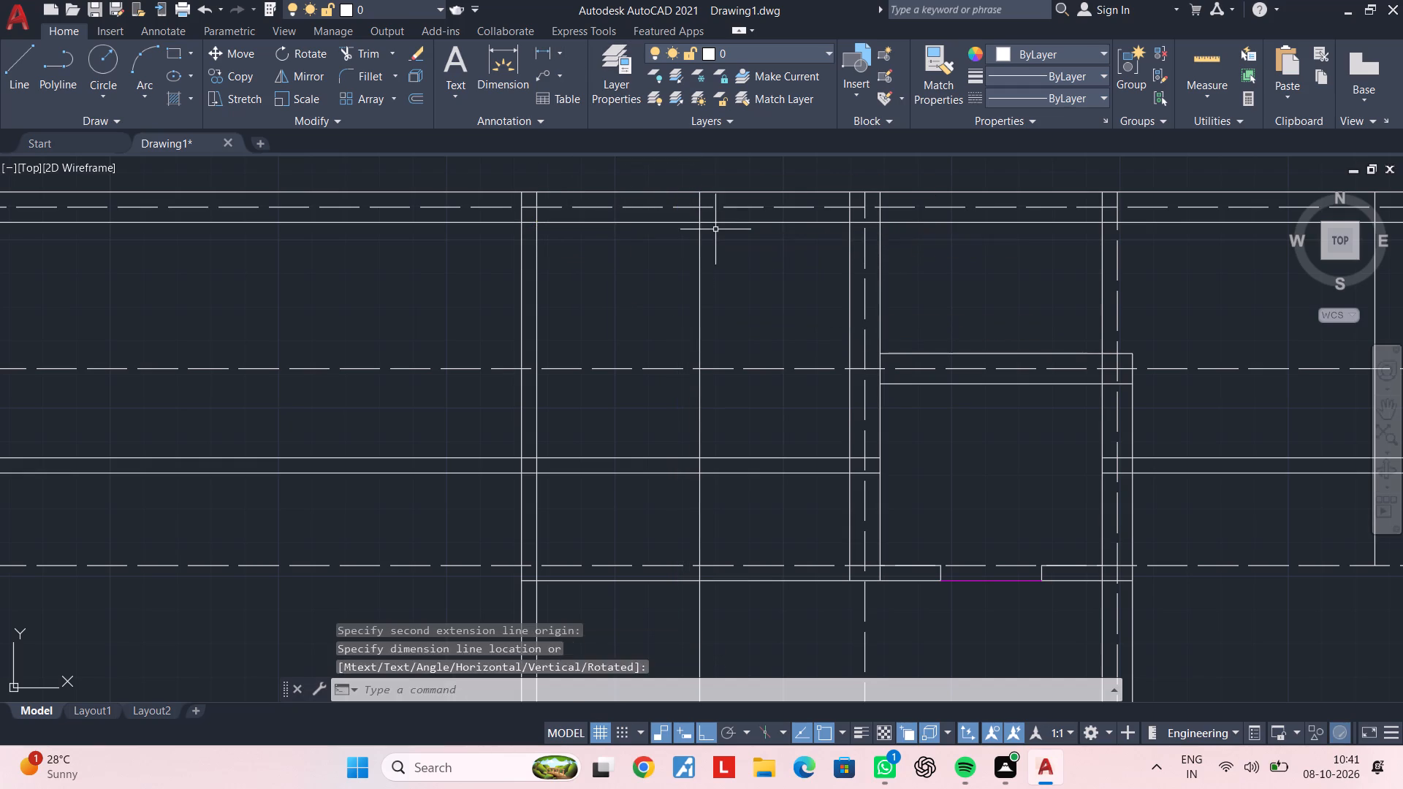
key("space")
left_click(696, 221)
left_click(848, 222)
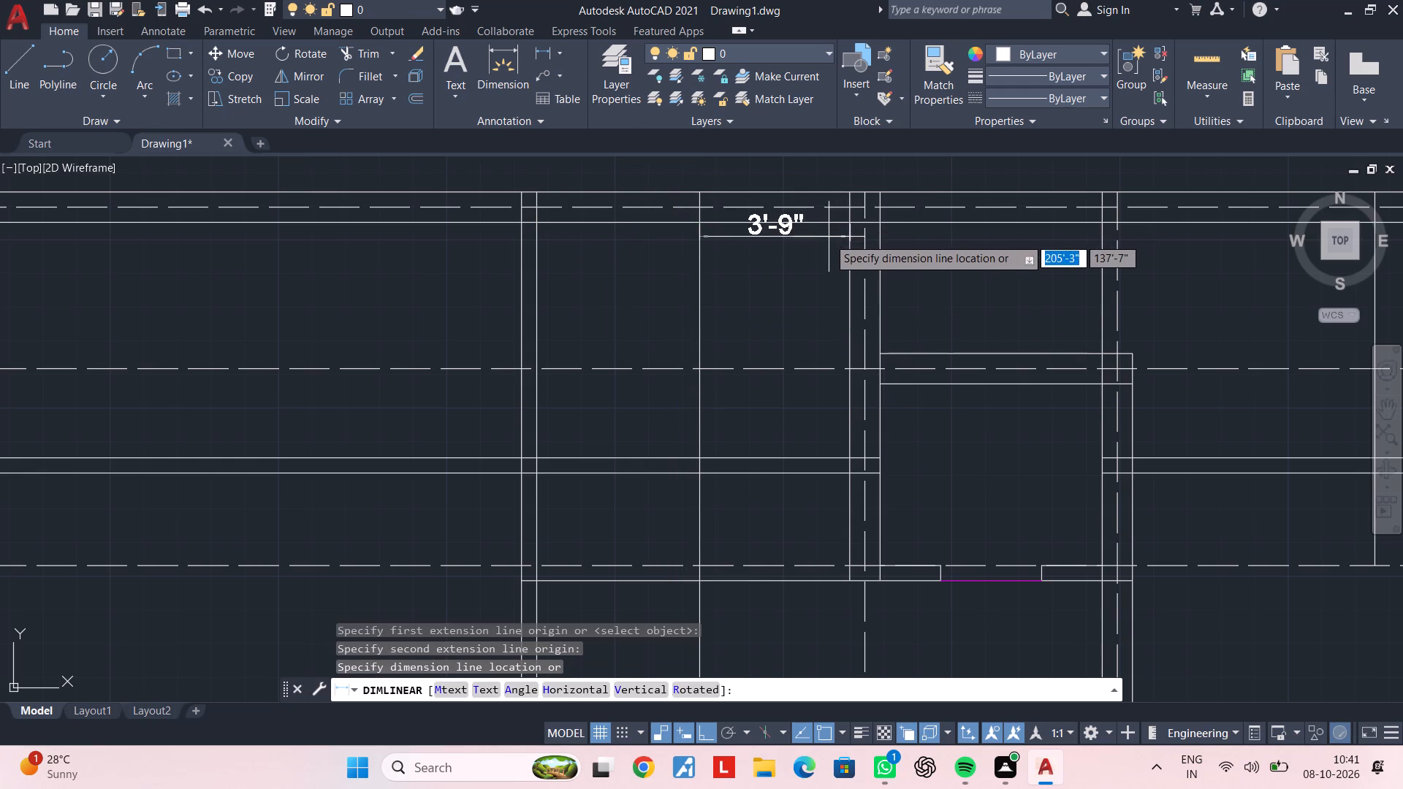
key("Escape")
key("Escape")
Move the partition line slightly back west toward the middle of the room.
left_click(744, 264)
left_click(673, 277)
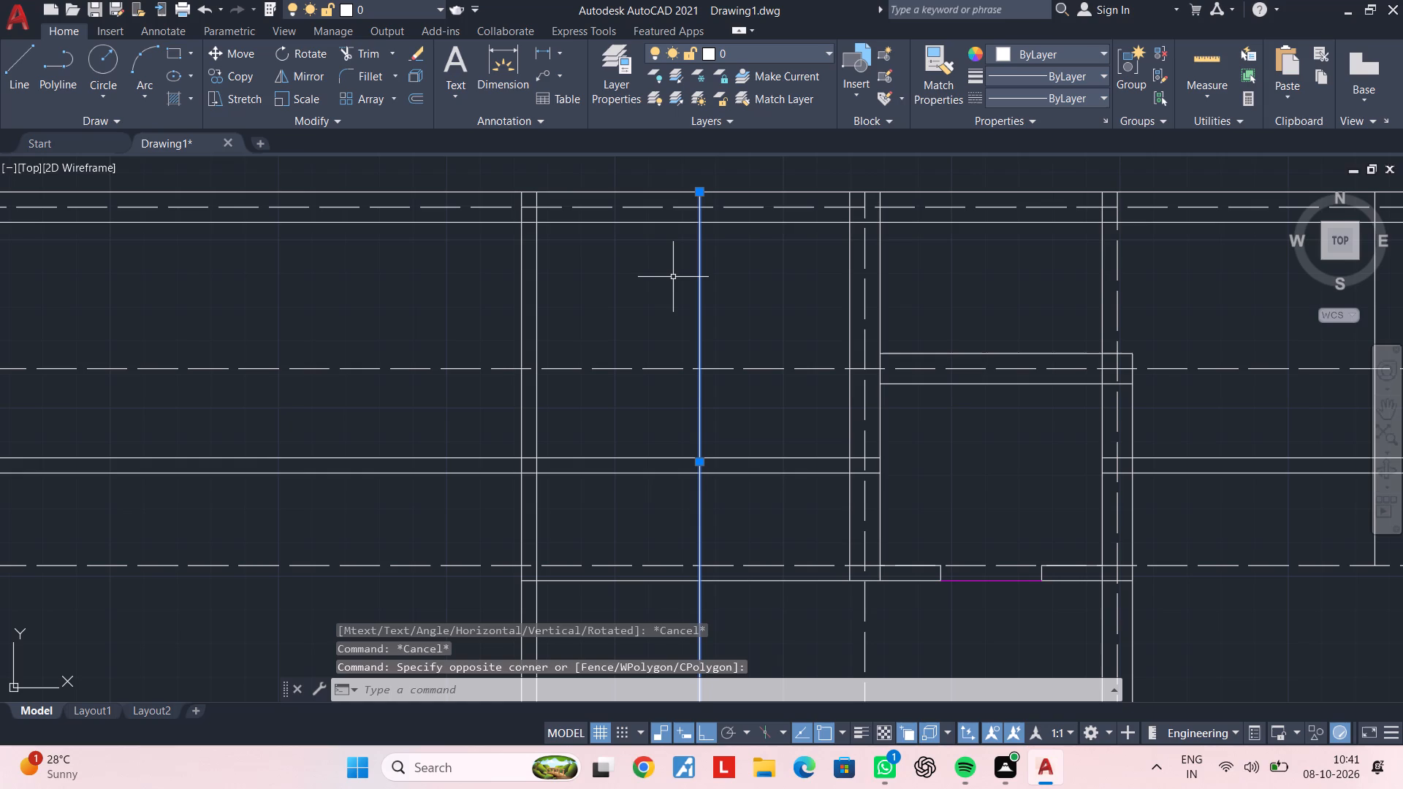
type("m")
key("space")
left_click(673, 277)
left_click(665, 278)
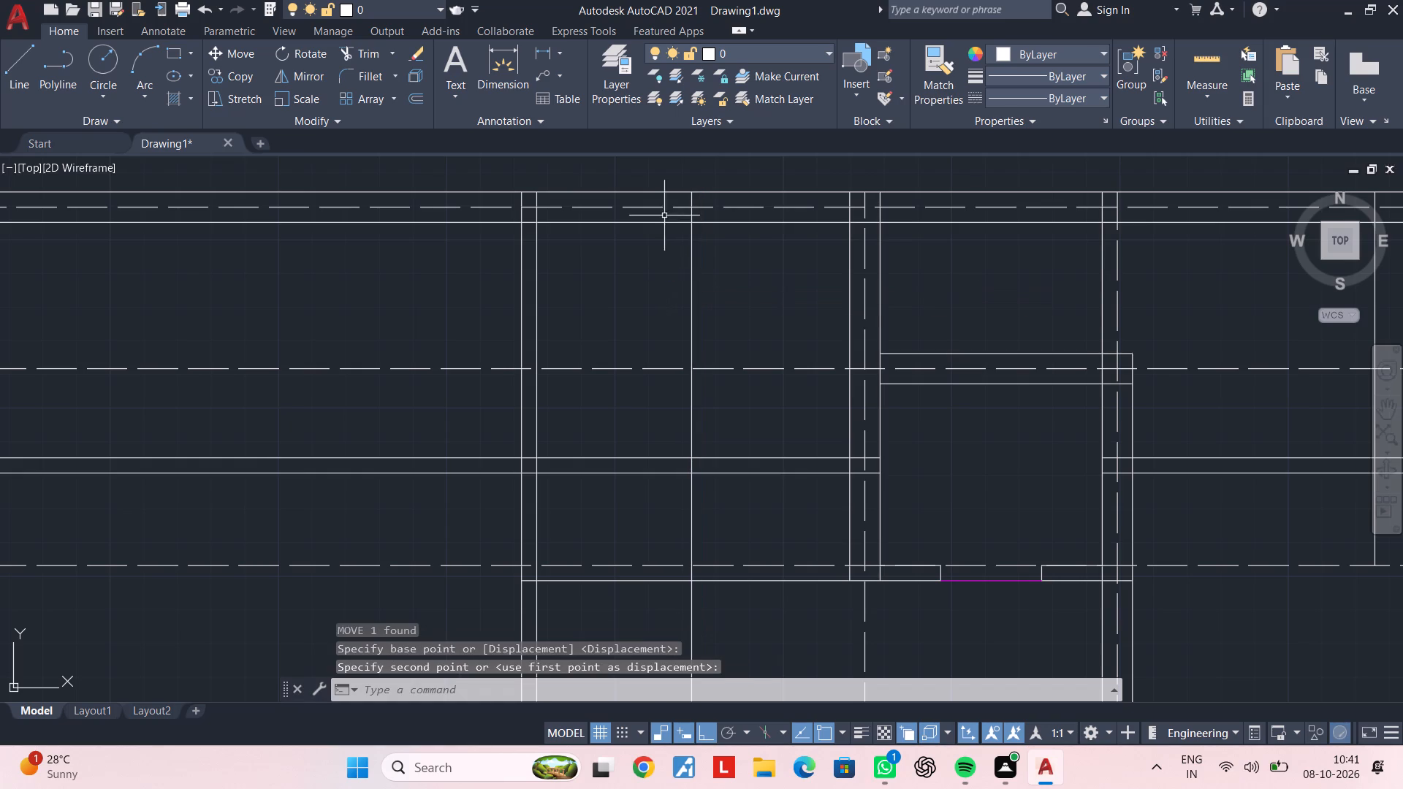
Measure the distances from the partition line to the room's west and east walls again.
key("Escape")
left_click(545, 56)
left_click(537, 224)
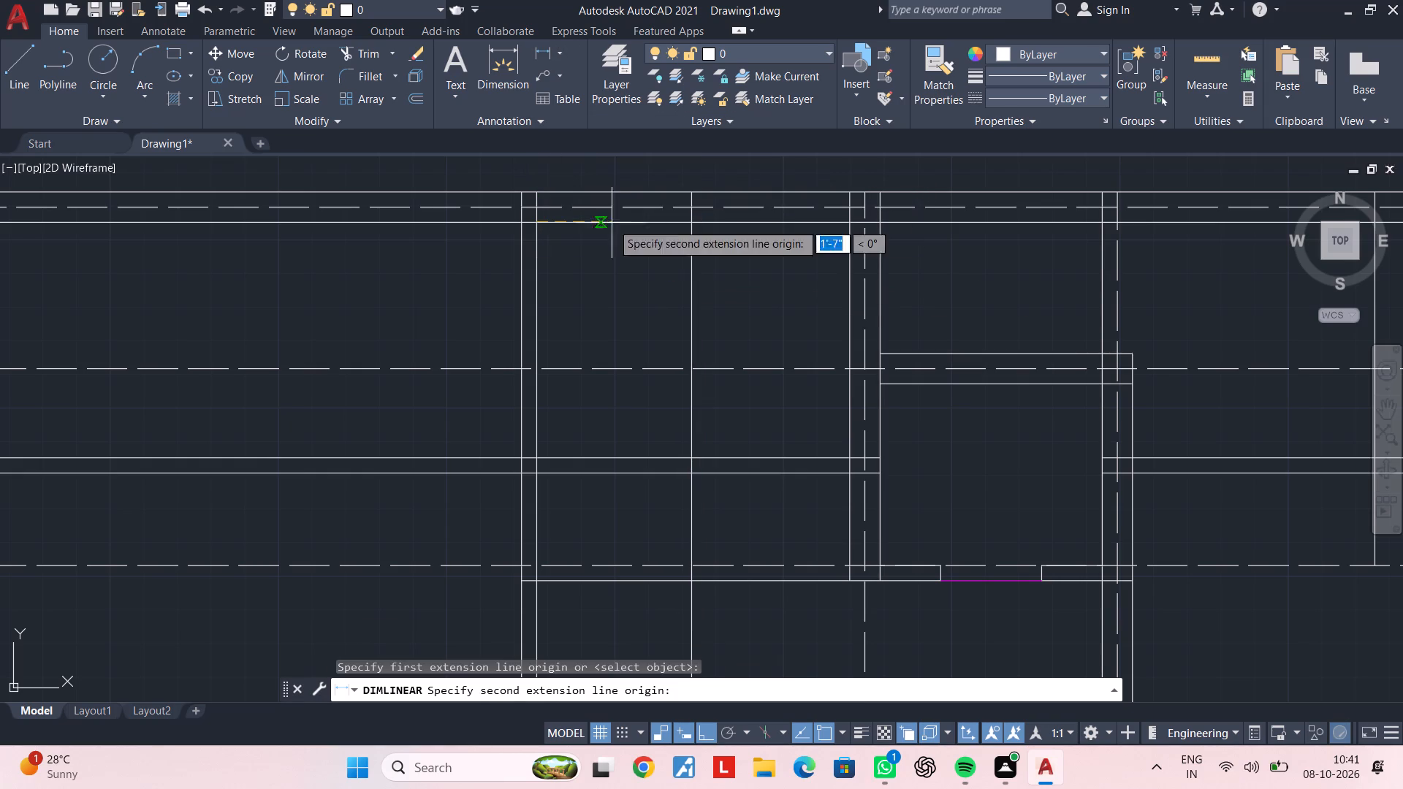
left_click(698, 223)
key("Escape")
key("space")
left_click(692, 221)
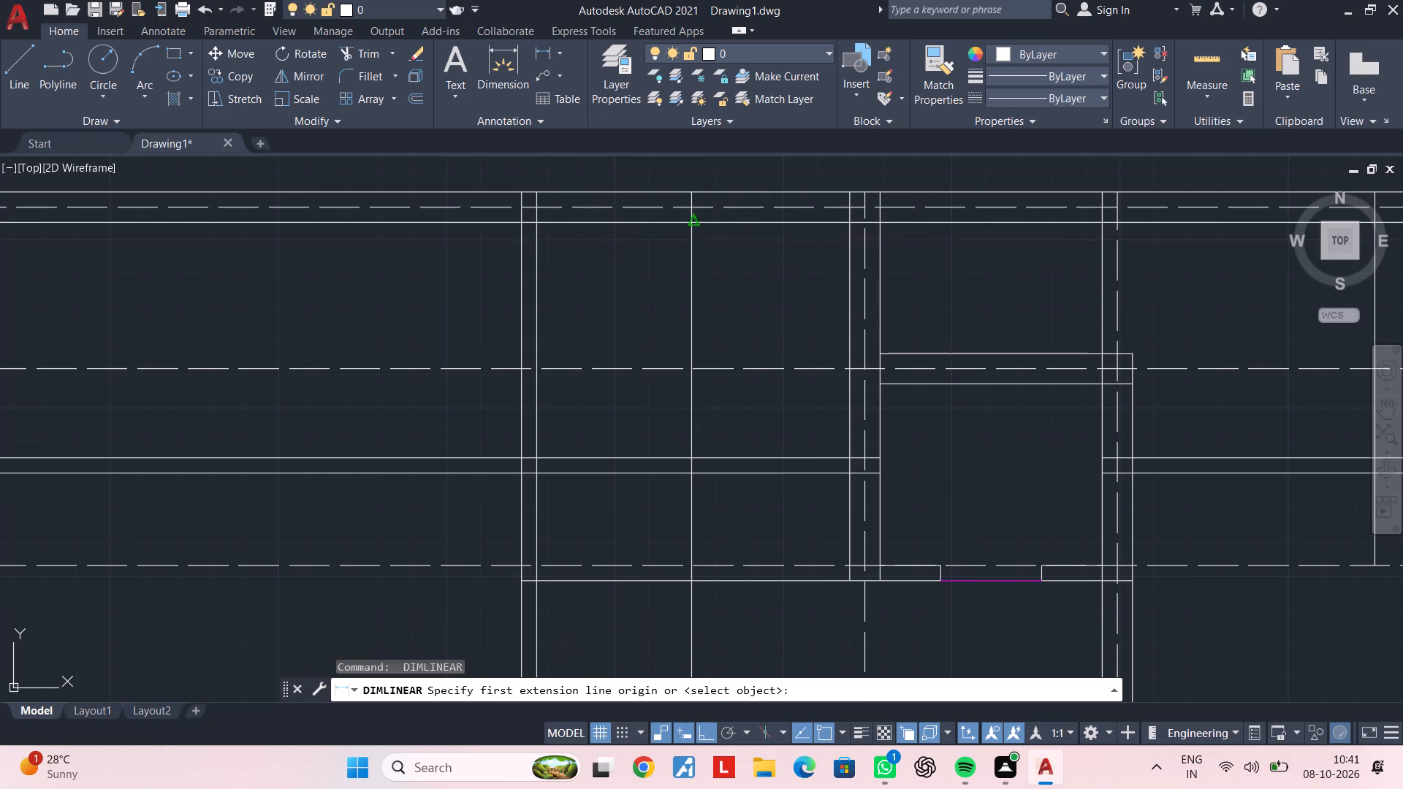
left_click(851, 222)
key("Escape")
middle_click_drag(753, 292, 761, 226)
key("Escape")
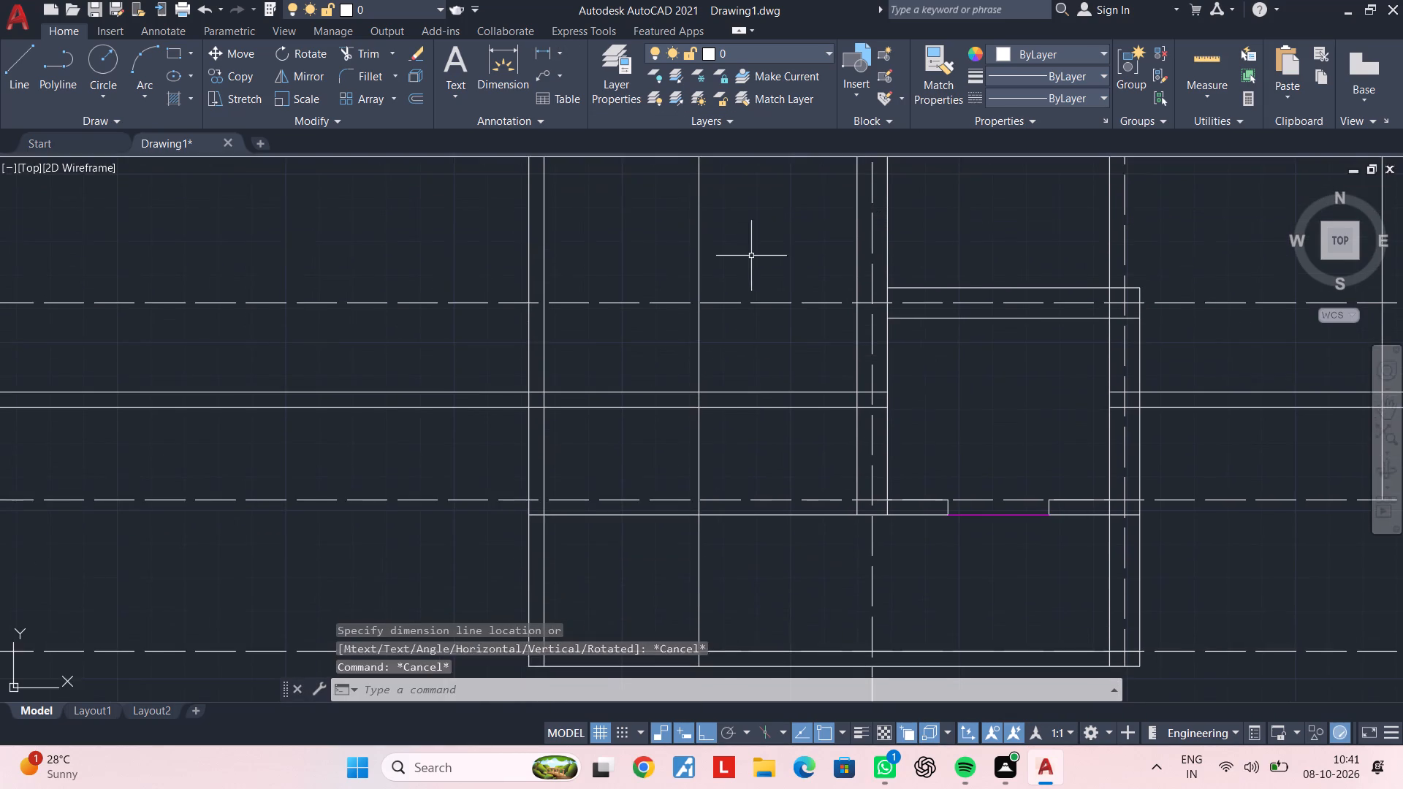
key("Escape")
middle_click_drag(744, 283, 734, 327)
key("Escape")
key("Escape")
key("Escape")
key("Escape")
Offset the partition line 3" to both its west and east sides to form the partition's faces.
type("of")
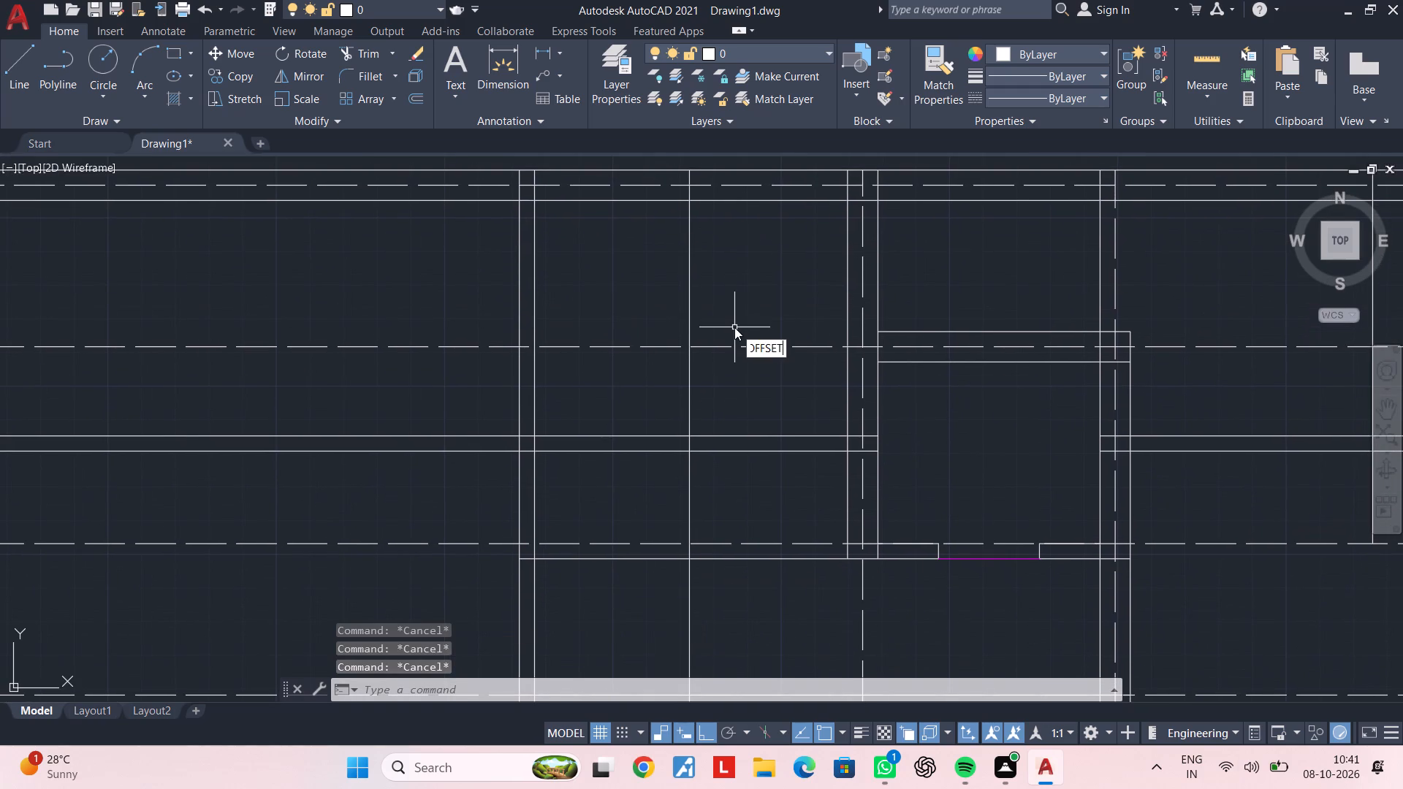
key("space")
type("3\"")
key("Return")
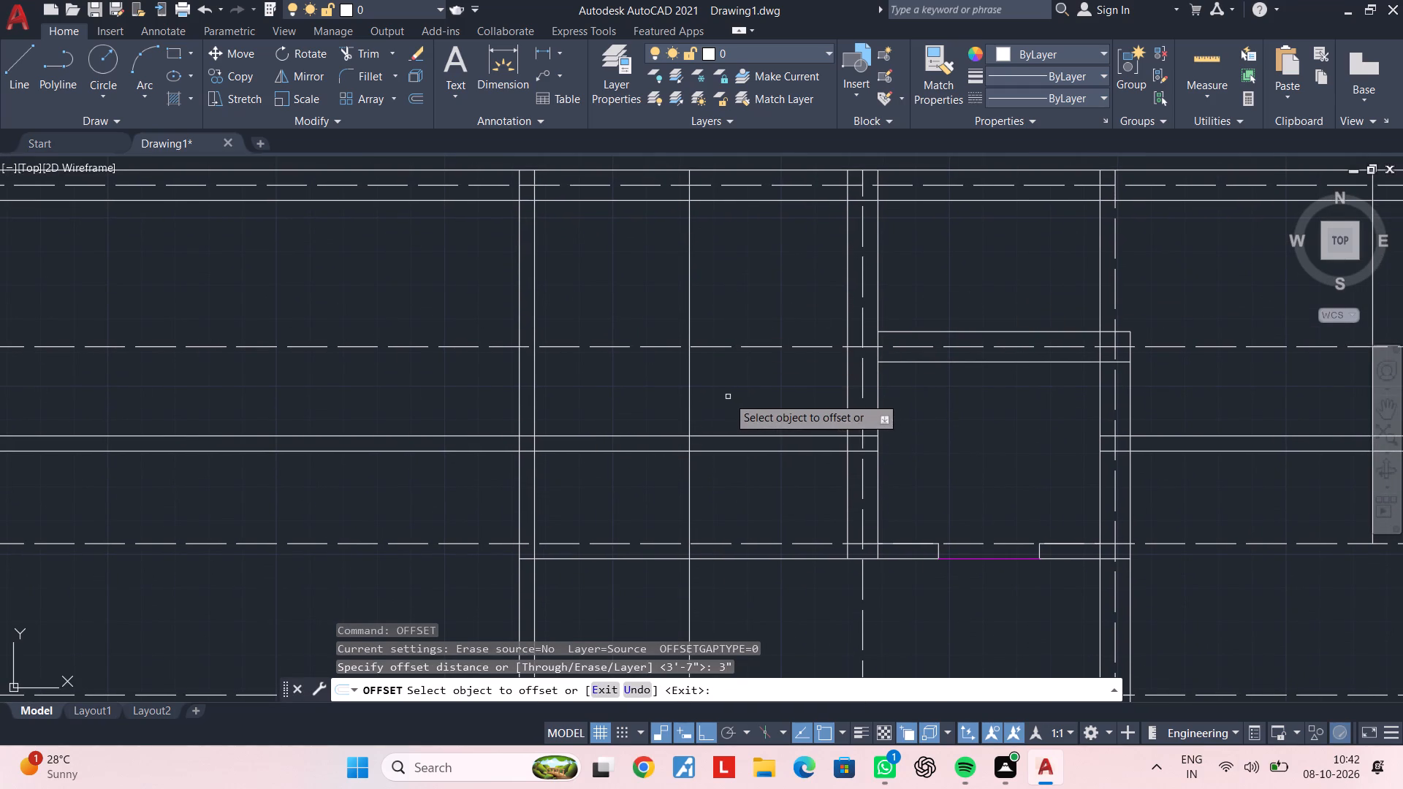
left_click_drag(689, 404, 680, 405)
left_click(610, 407)
left_click(688, 400)
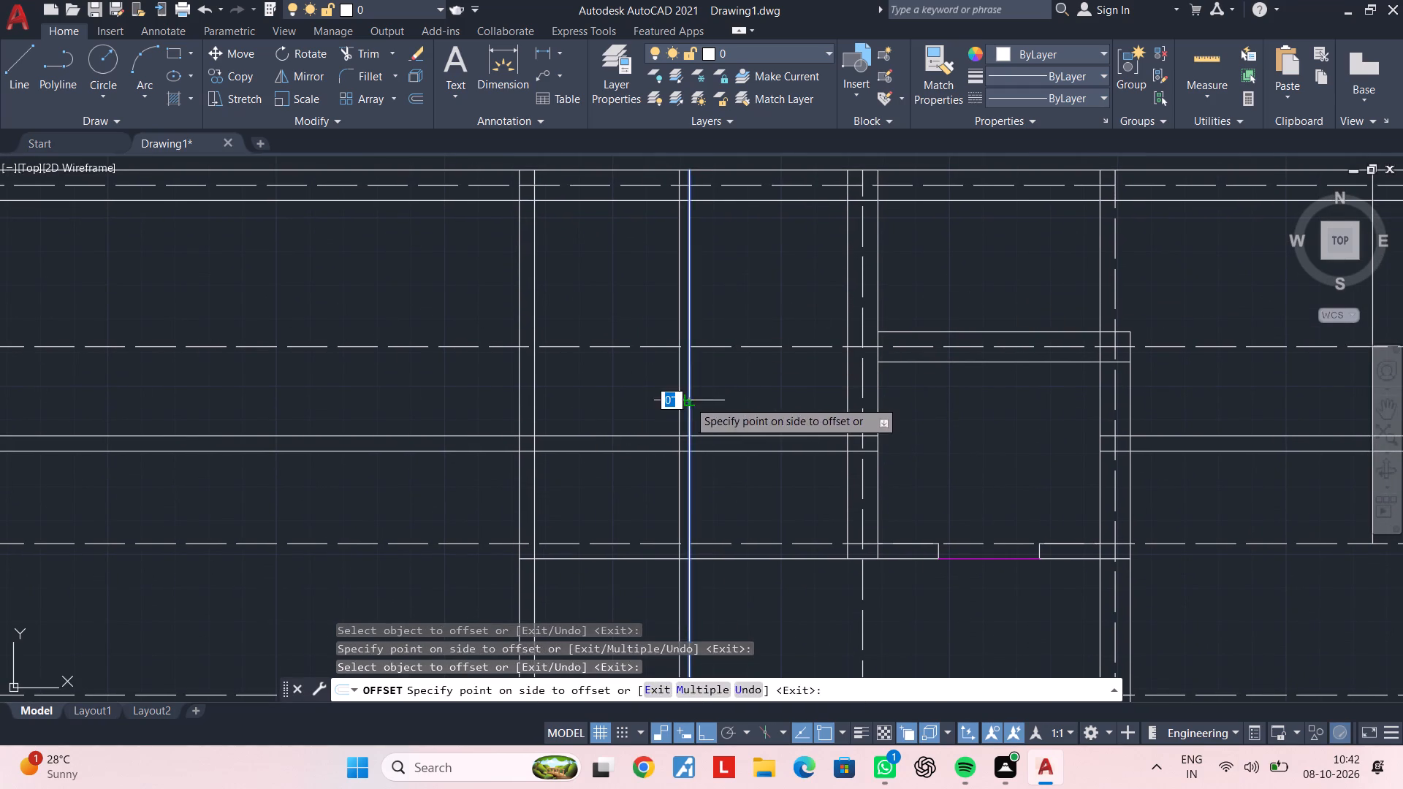
left_click(761, 393)
key("Escape")
key("Escape")
key("Escape")
key("Escape")
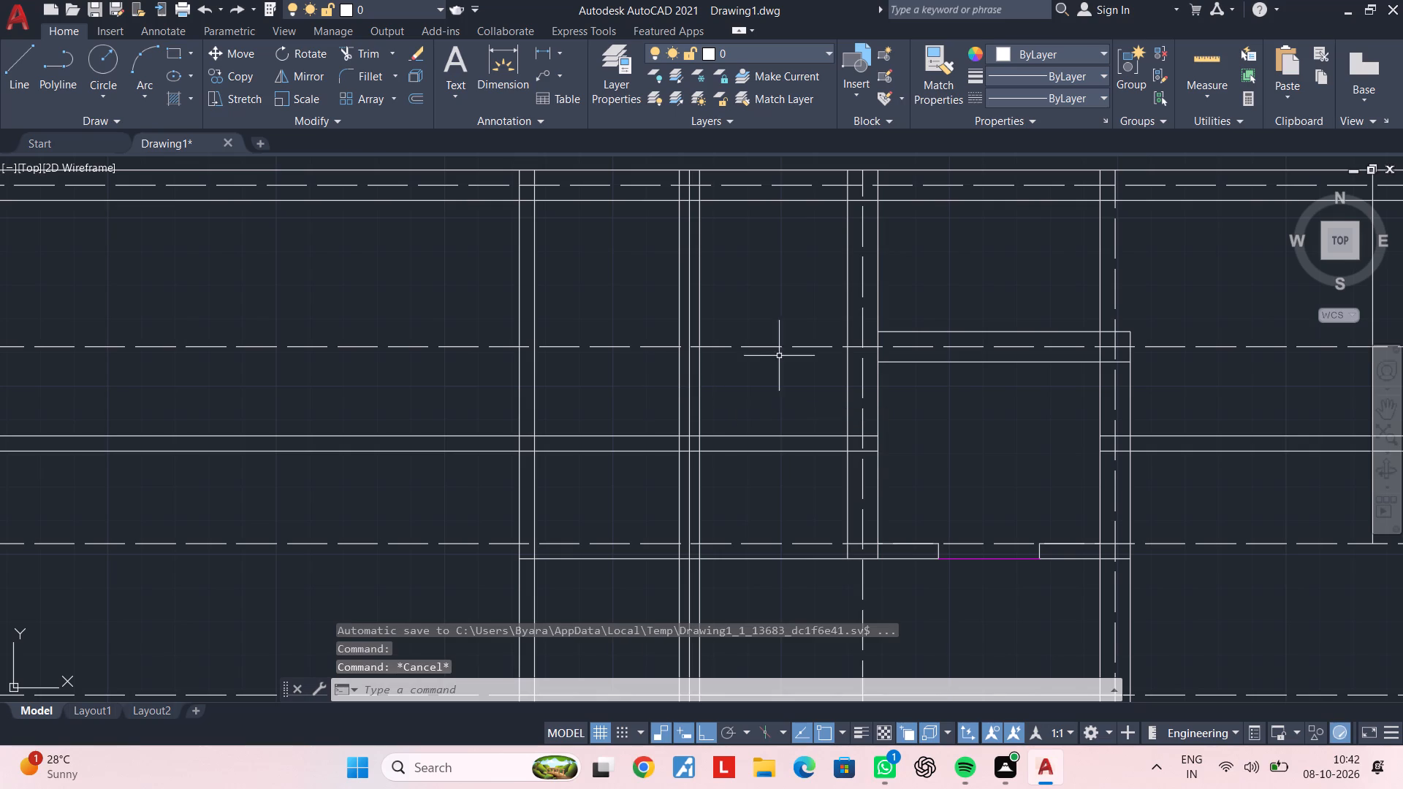
Delete the original partition line between its two offset faces.
left_click(691, 373)
key("Delete")
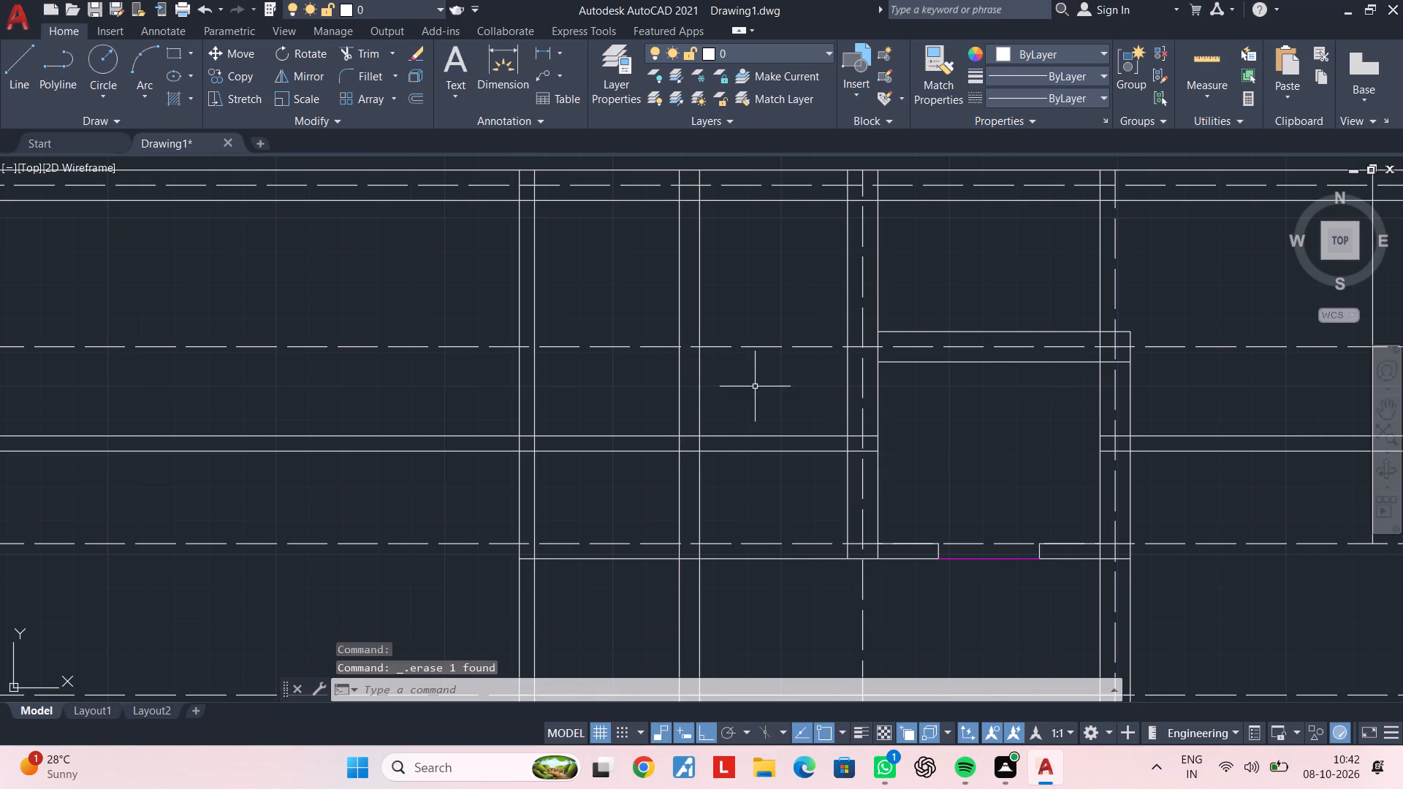
Trim the upper ends of both partition lines back to the top wall's inner face.
middle_click_drag(756, 386, 747, 401)
key("Escape")
key("Escape")
key("Escape")
key("Escape")
key("Escape")
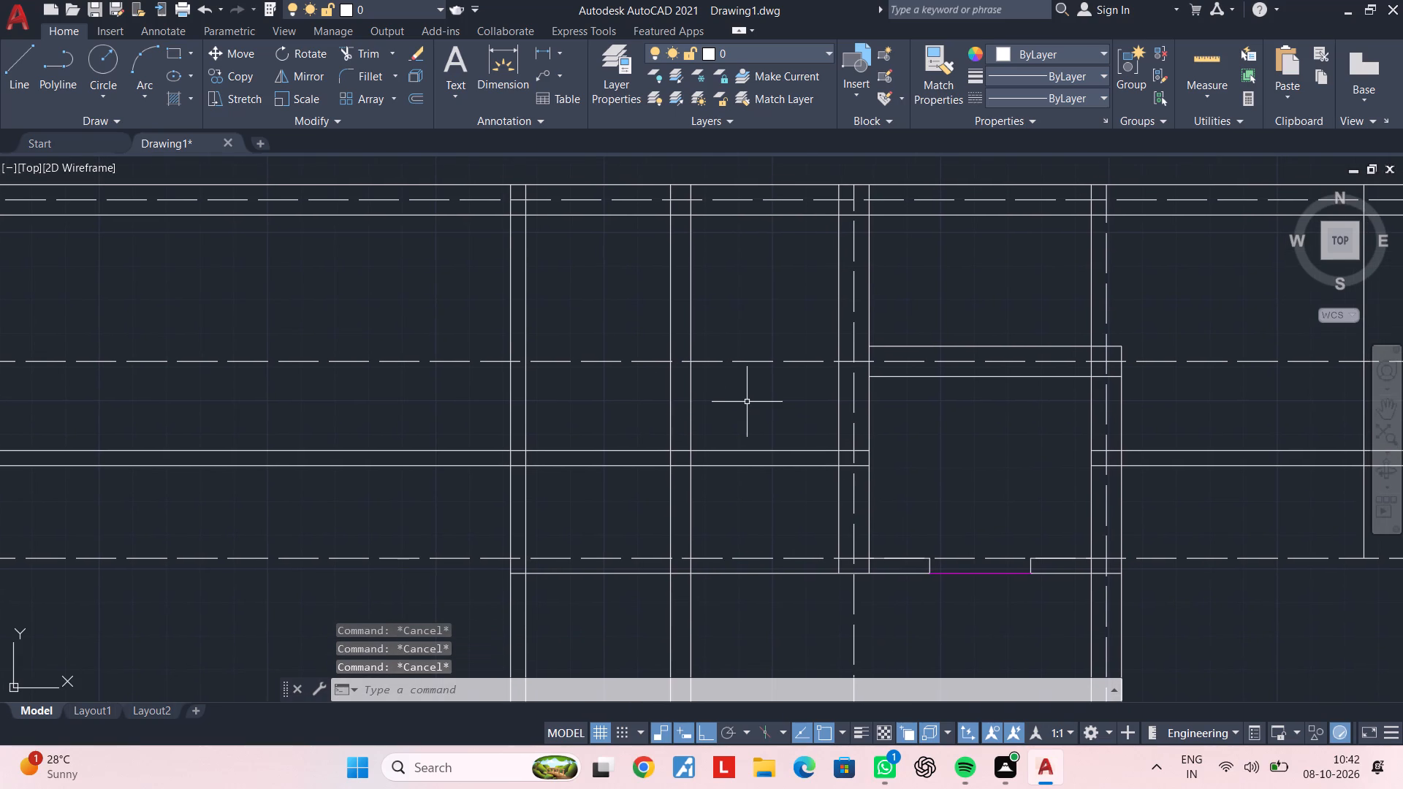
middle_click_drag(739, 402, 731, 440)
middle_click_drag(731, 440, 731, 388)
key("Escape")
key("Escape")
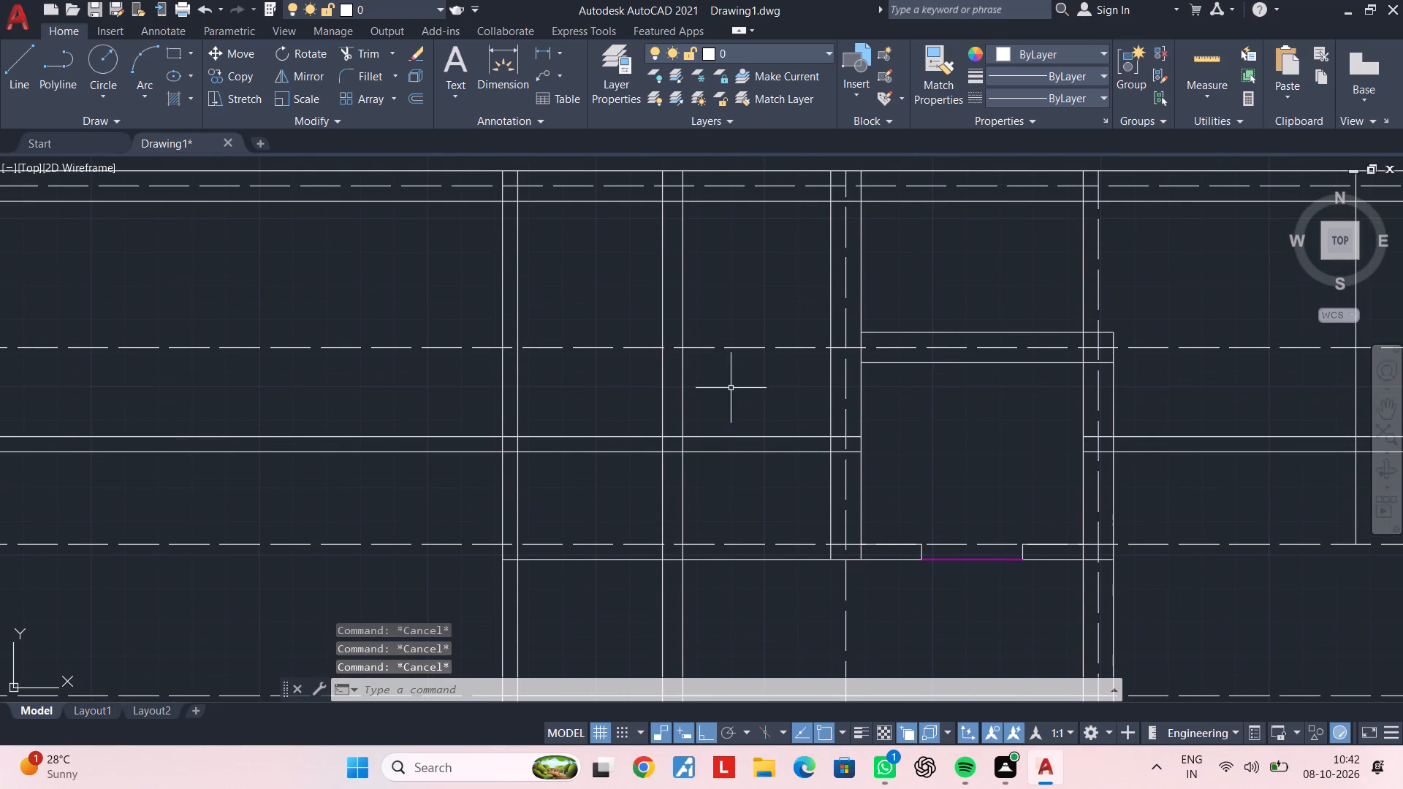
key("Escape")
key("Escape")
key("Escape")
key("Escape")
key("Escape")
middle_click_drag(731, 388, 726, 419)
key("Escape")
key("Escape")
type("tr")
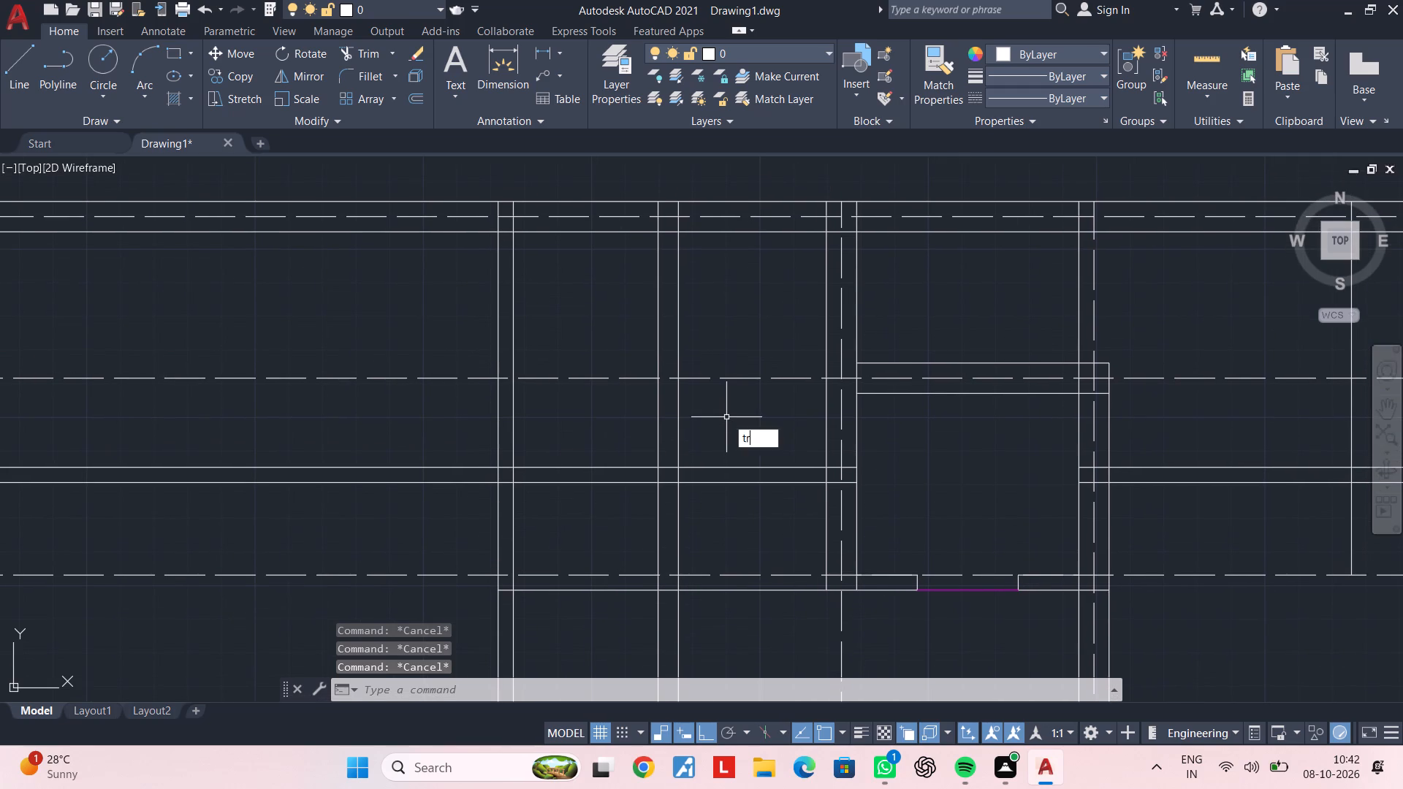
key("space")
scroll(676, 221, "up", 2)
left_click(669, 189)
left_click(678, 189)
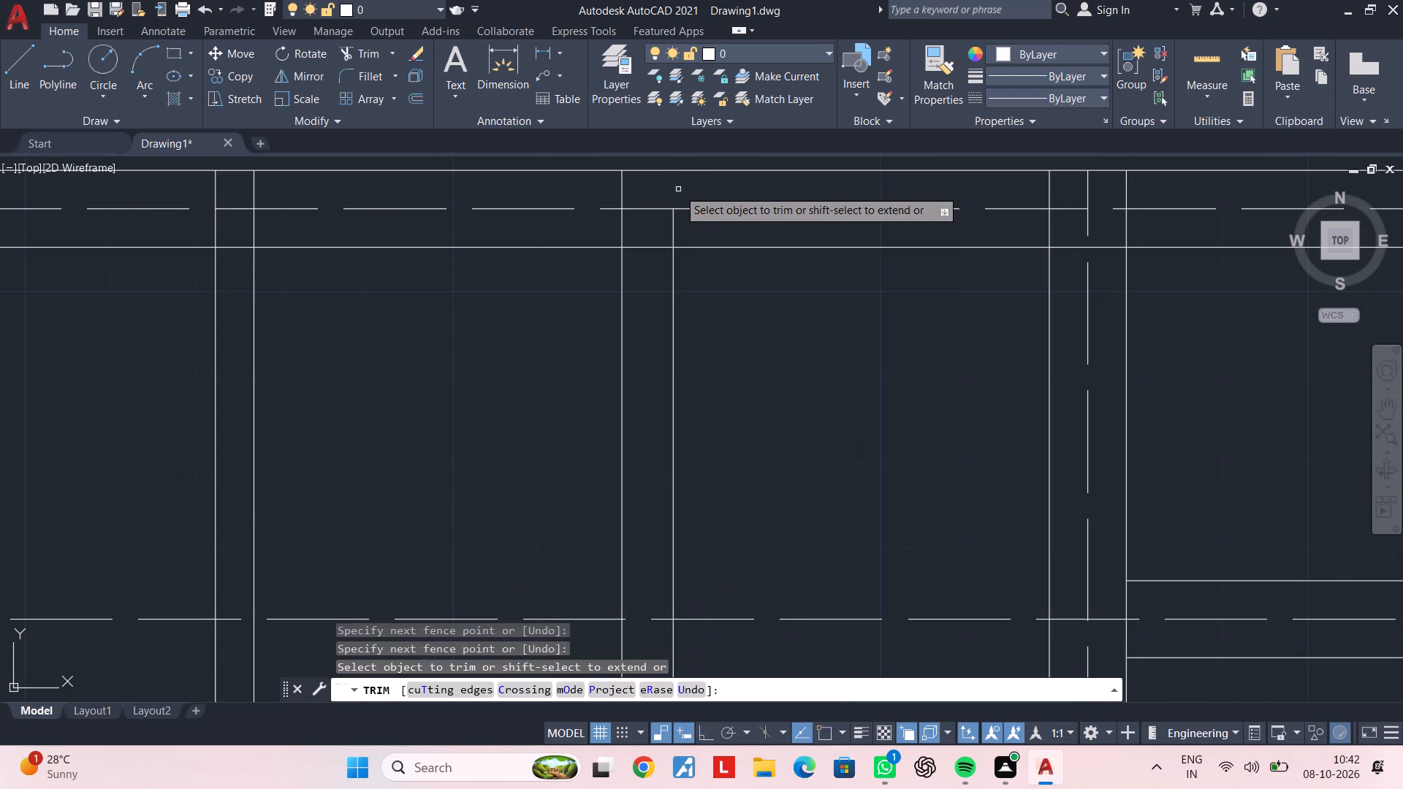
left_click(619, 196)
left_click(630, 196)
left_click(620, 229)
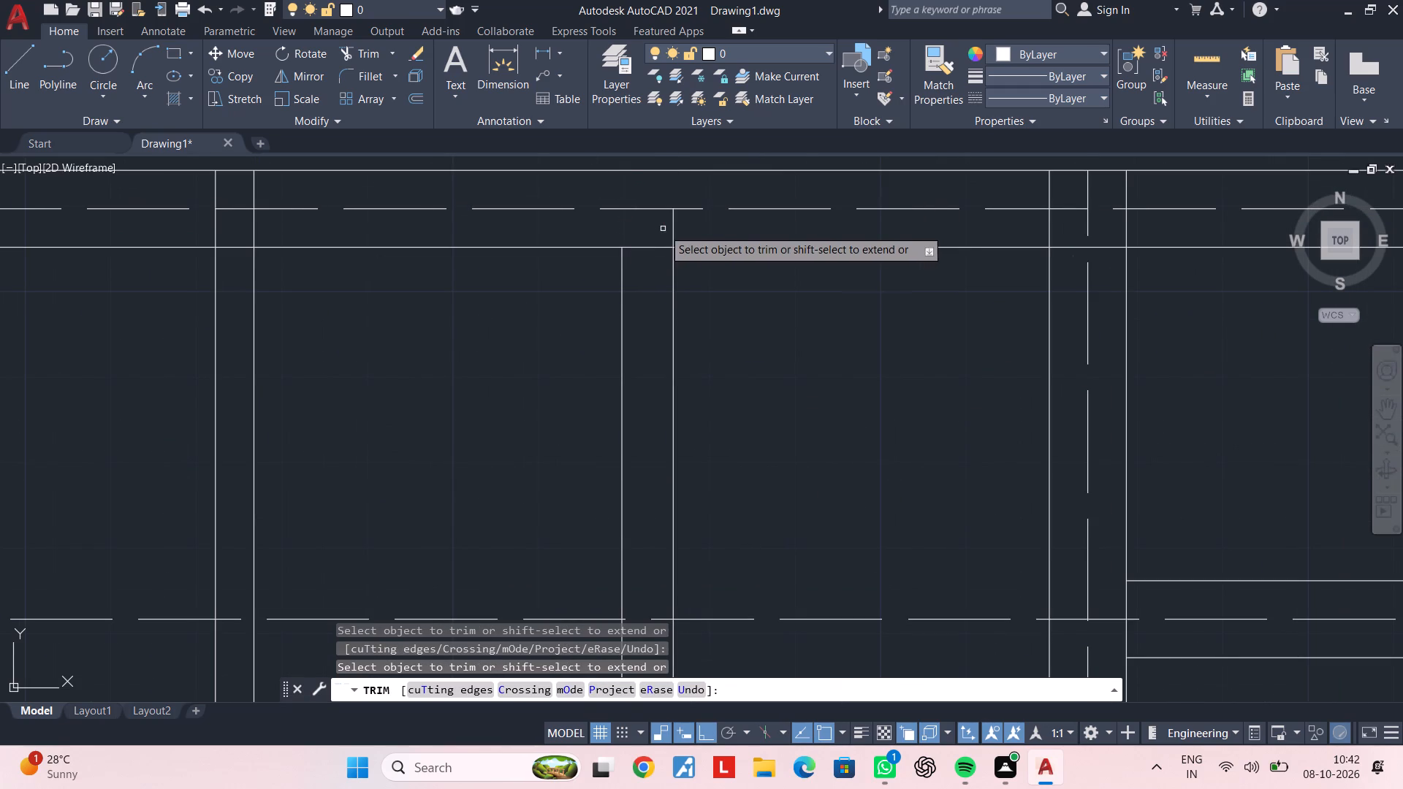
left_click(672, 231)
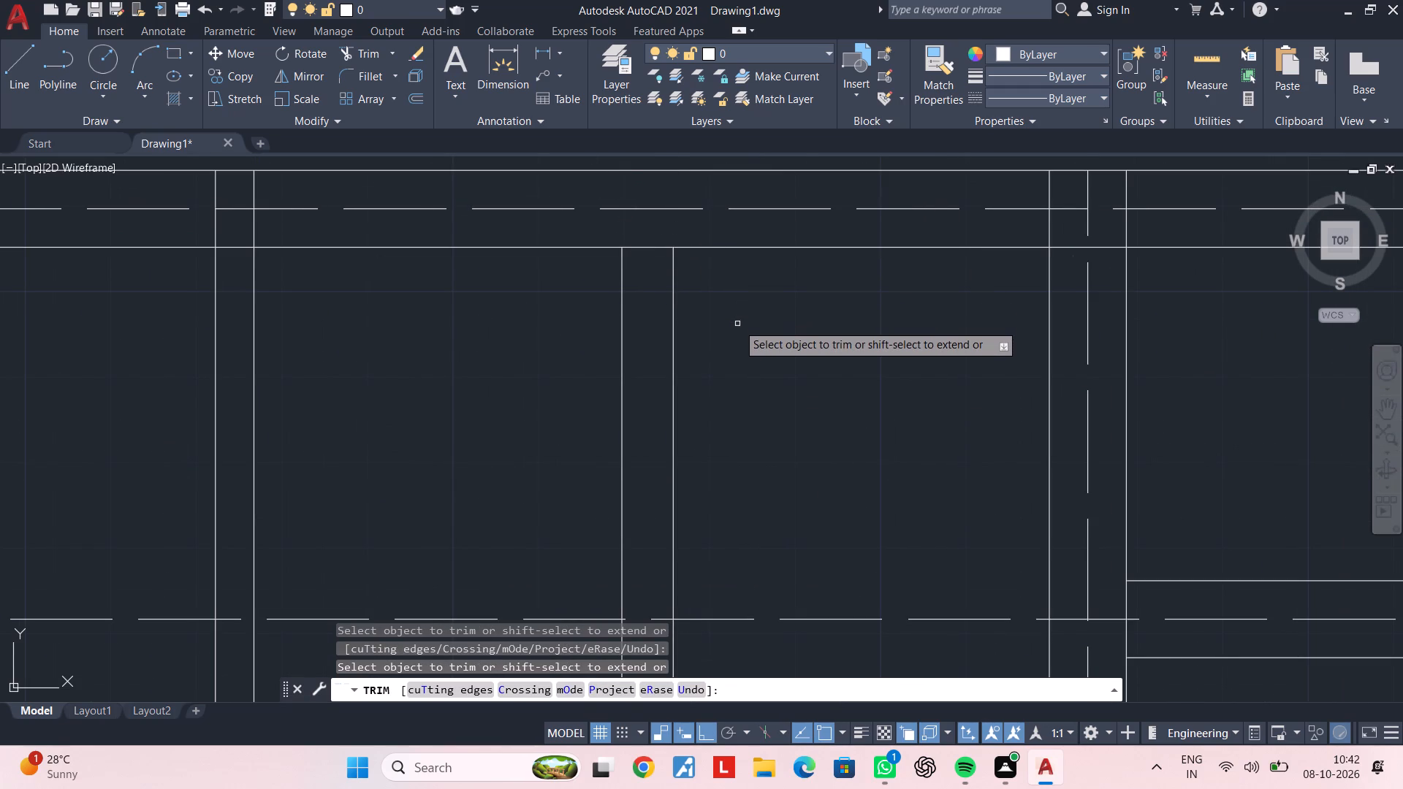
scroll(739, 340, "down", 1)
middle_click_drag(739, 340, 728, 237)
middle_click_drag(743, 313, 743, 305)
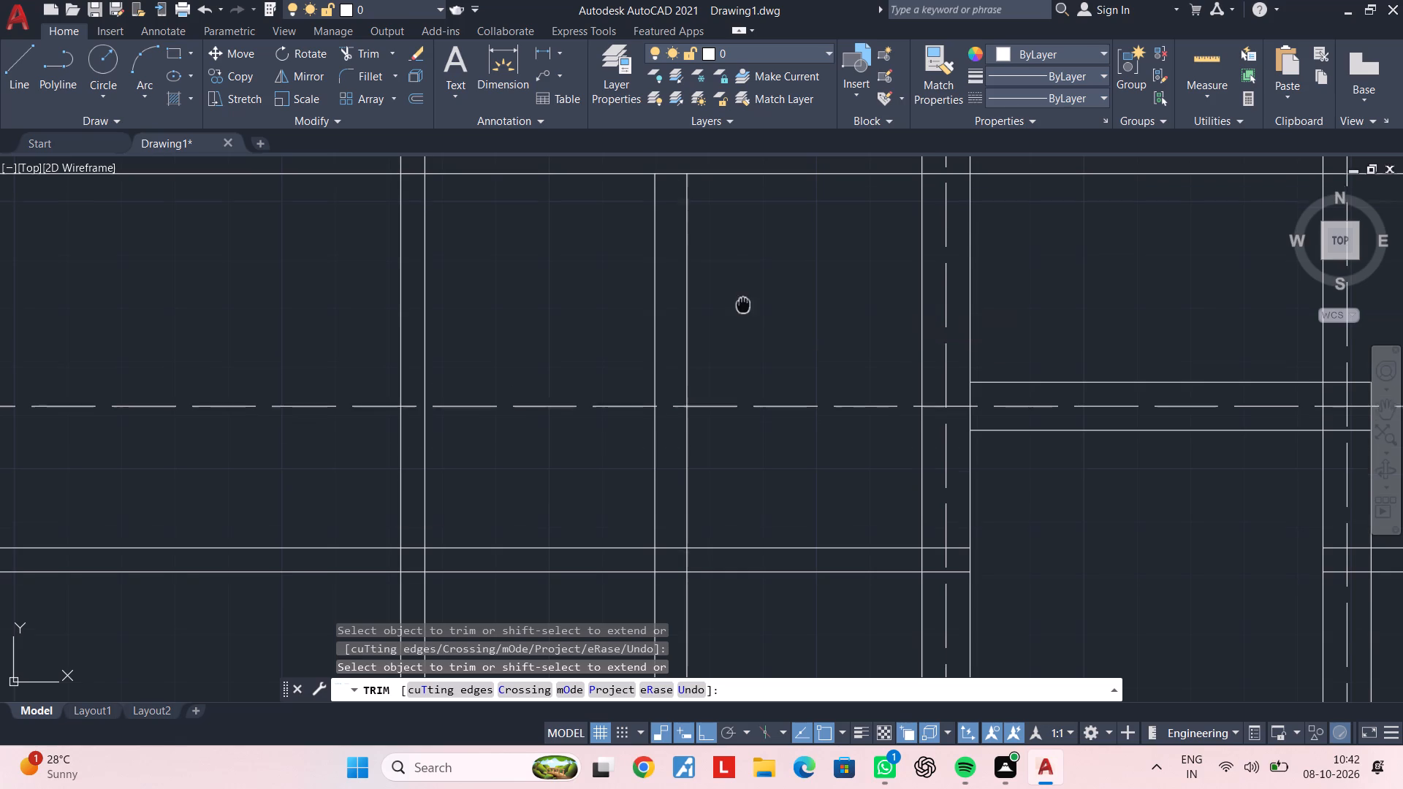
middle_click_drag(743, 305, 743, 258)
key("Escape")
key("Escape")
key("Escape")
Trim both partition lines below the solid line of the wall containing the magenta opening.
middle_click_drag(765, 382, 758, 311)
key("Escape")
key("Escape")
key("Escape")
key("Escape")
middle_click_drag(763, 351, 758, 245)
key("Escape")
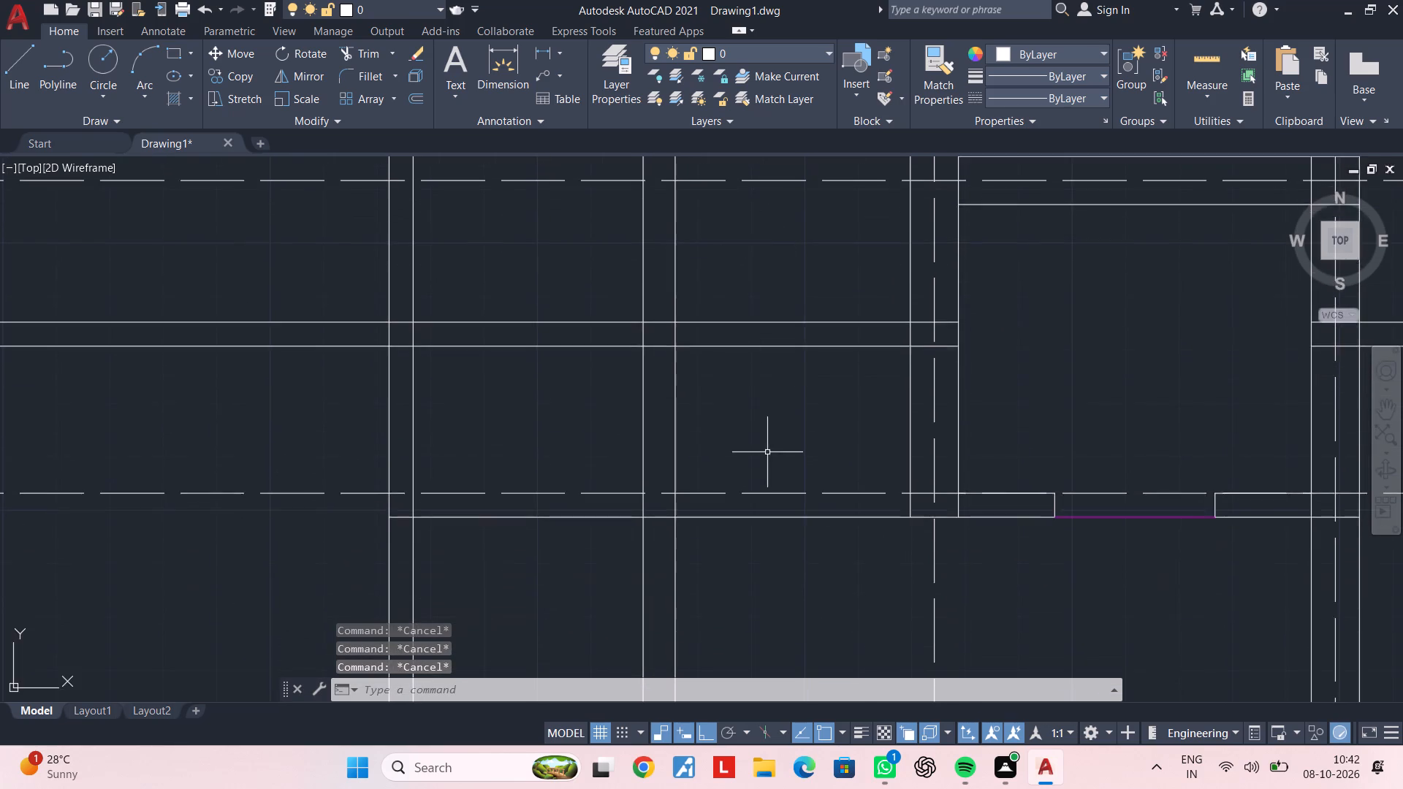
middle_click_drag(769, 446, 769, 299)
scroll(769, 368, "down", 1)
middle_click_drag(794, 412, 780, 506)
middle_click_drag(788, 464, 786, 487)
key("Escape")
key("Escape")
key("Escape")
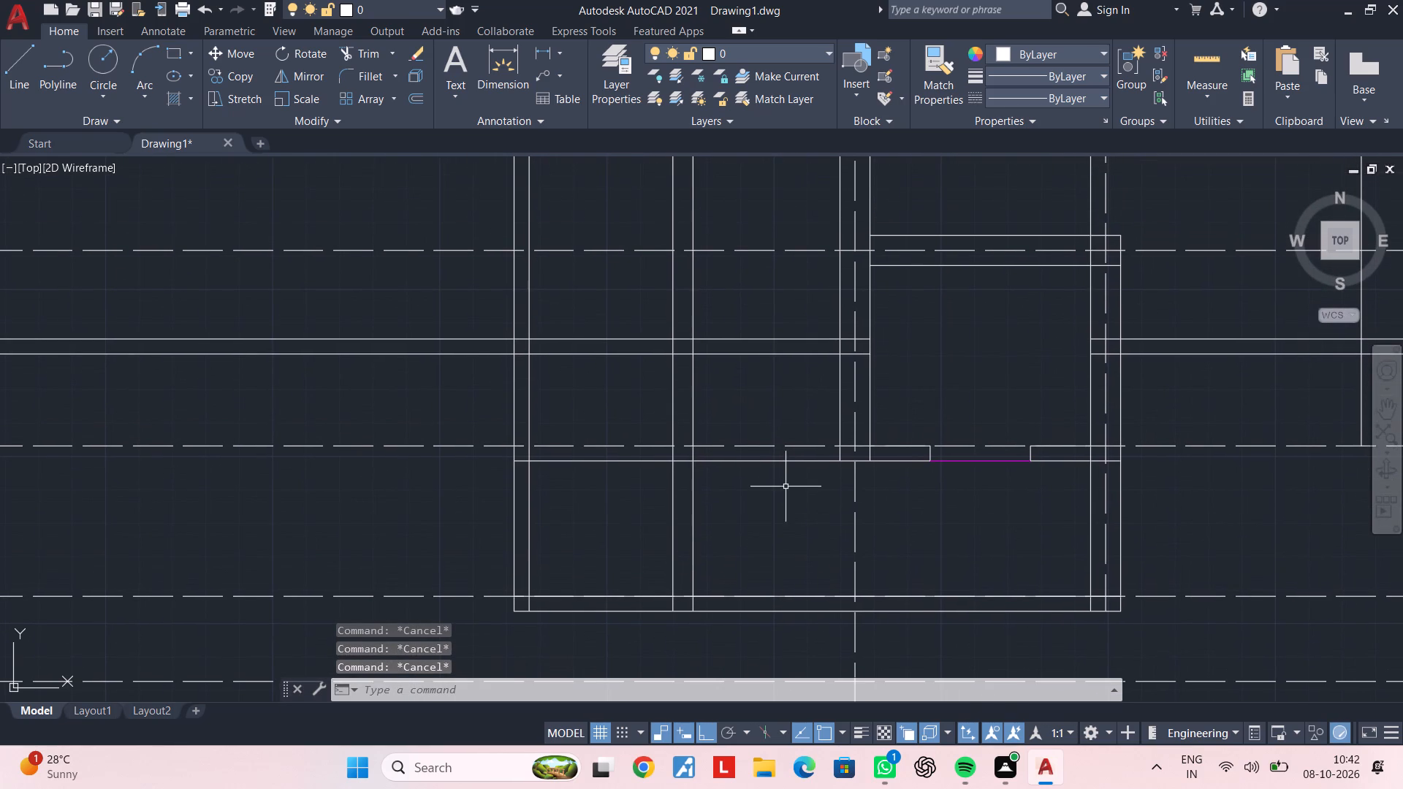
key("Escape")
key("Escape")
type("tr")
key("space")
left_click(778, 508)
left_click(642, 519)
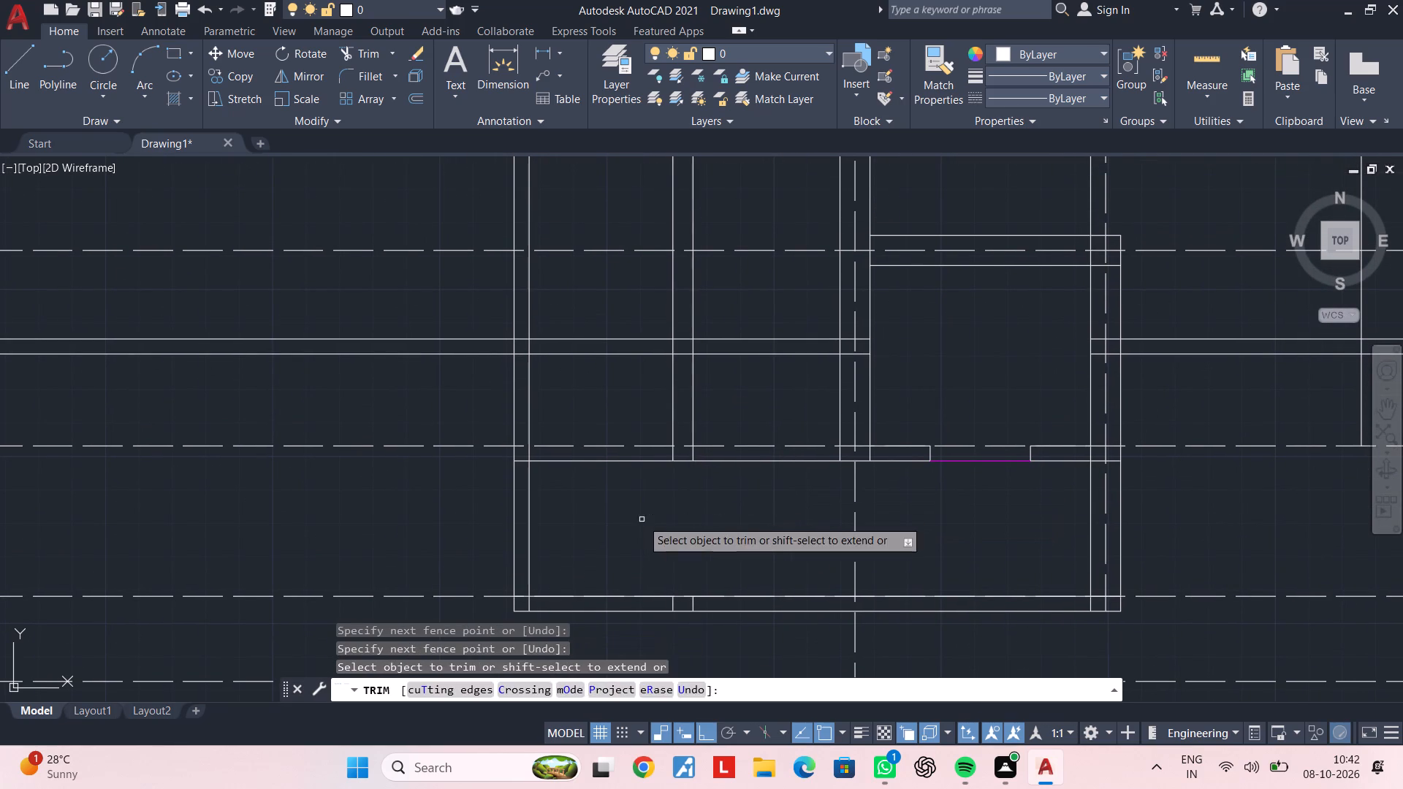
key("Escape")
Delete the two leftover partition line stubs at the lowest wall outline.
middle_click_drag(678, 534, 666, 484)
key("Escape")
left_click_drag(613, 510, 629, 519)
left_click(724, 582)
key("Delete")
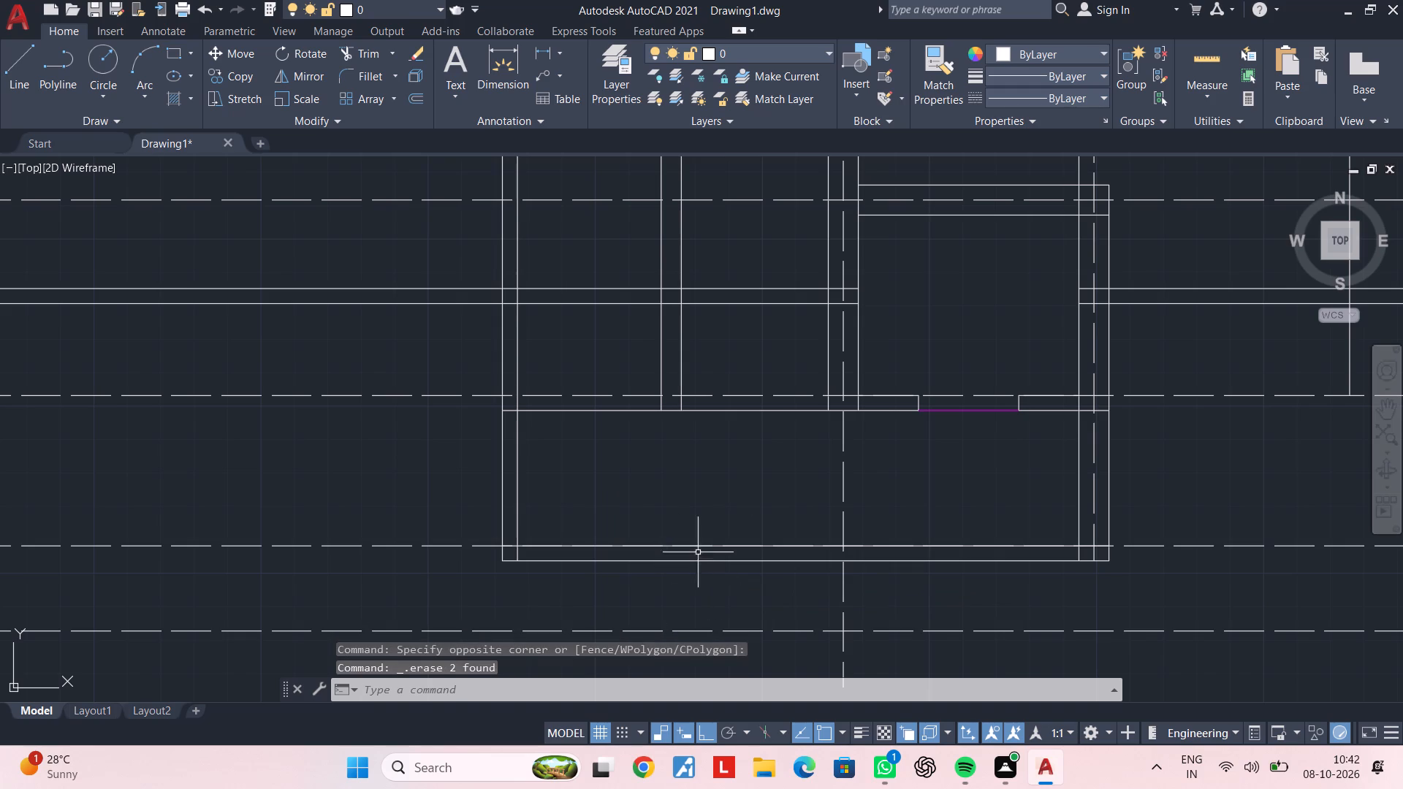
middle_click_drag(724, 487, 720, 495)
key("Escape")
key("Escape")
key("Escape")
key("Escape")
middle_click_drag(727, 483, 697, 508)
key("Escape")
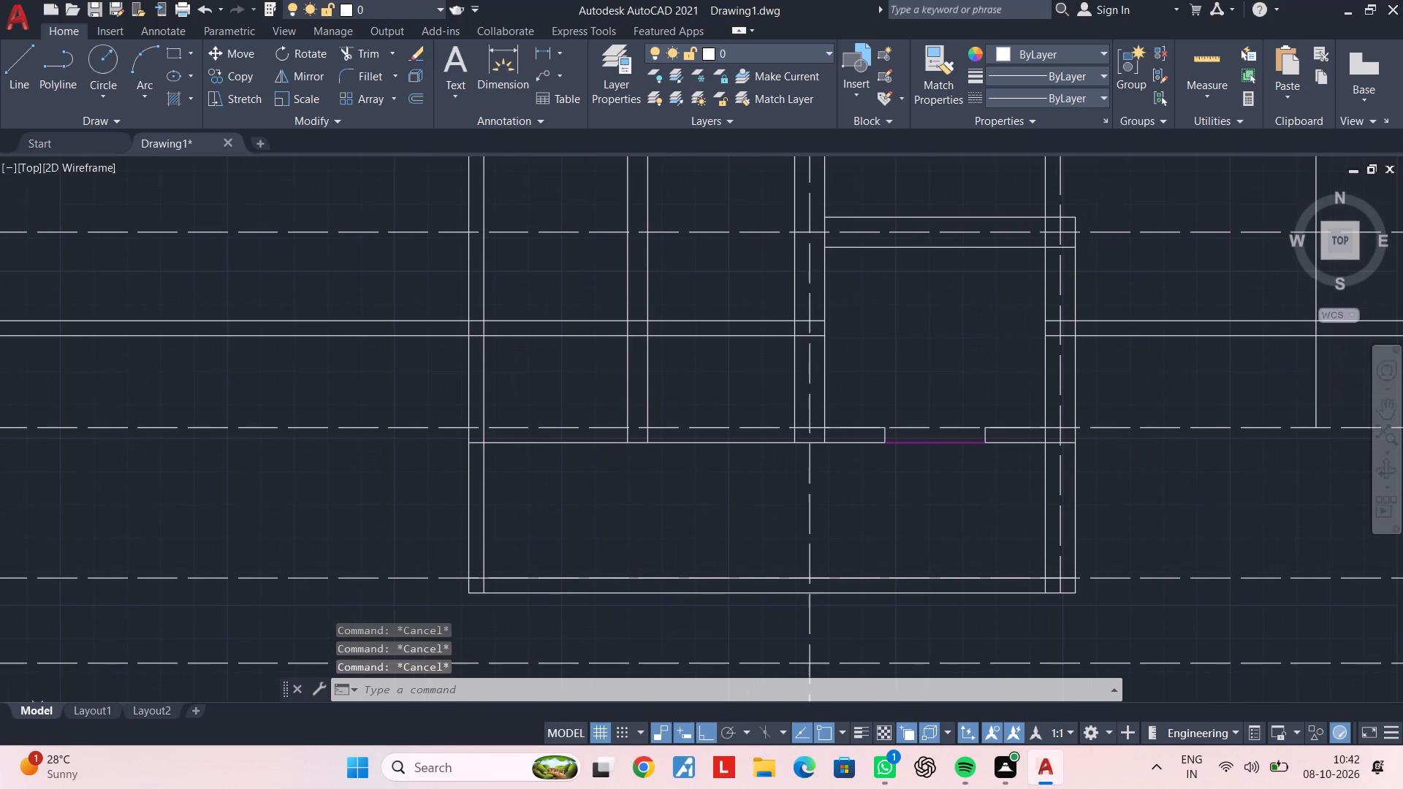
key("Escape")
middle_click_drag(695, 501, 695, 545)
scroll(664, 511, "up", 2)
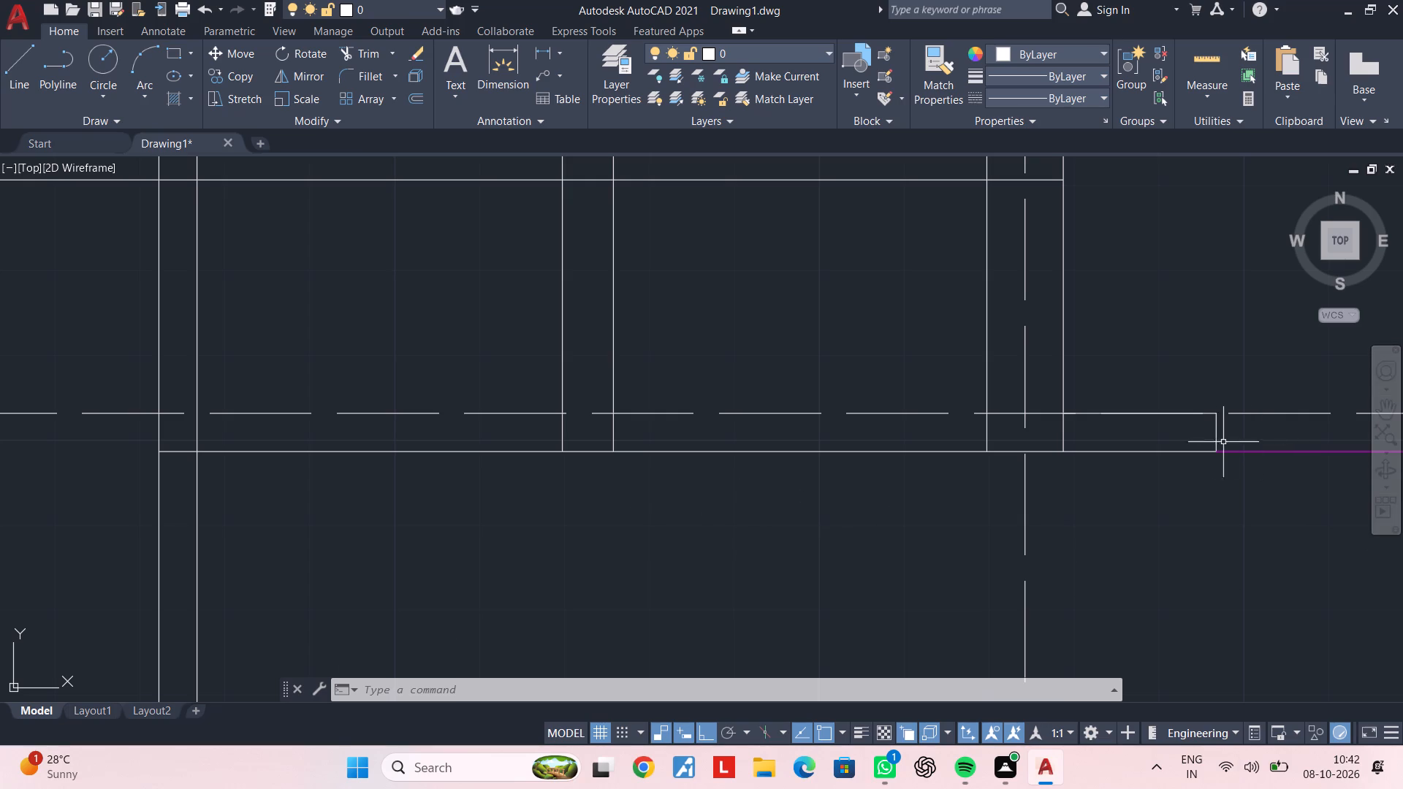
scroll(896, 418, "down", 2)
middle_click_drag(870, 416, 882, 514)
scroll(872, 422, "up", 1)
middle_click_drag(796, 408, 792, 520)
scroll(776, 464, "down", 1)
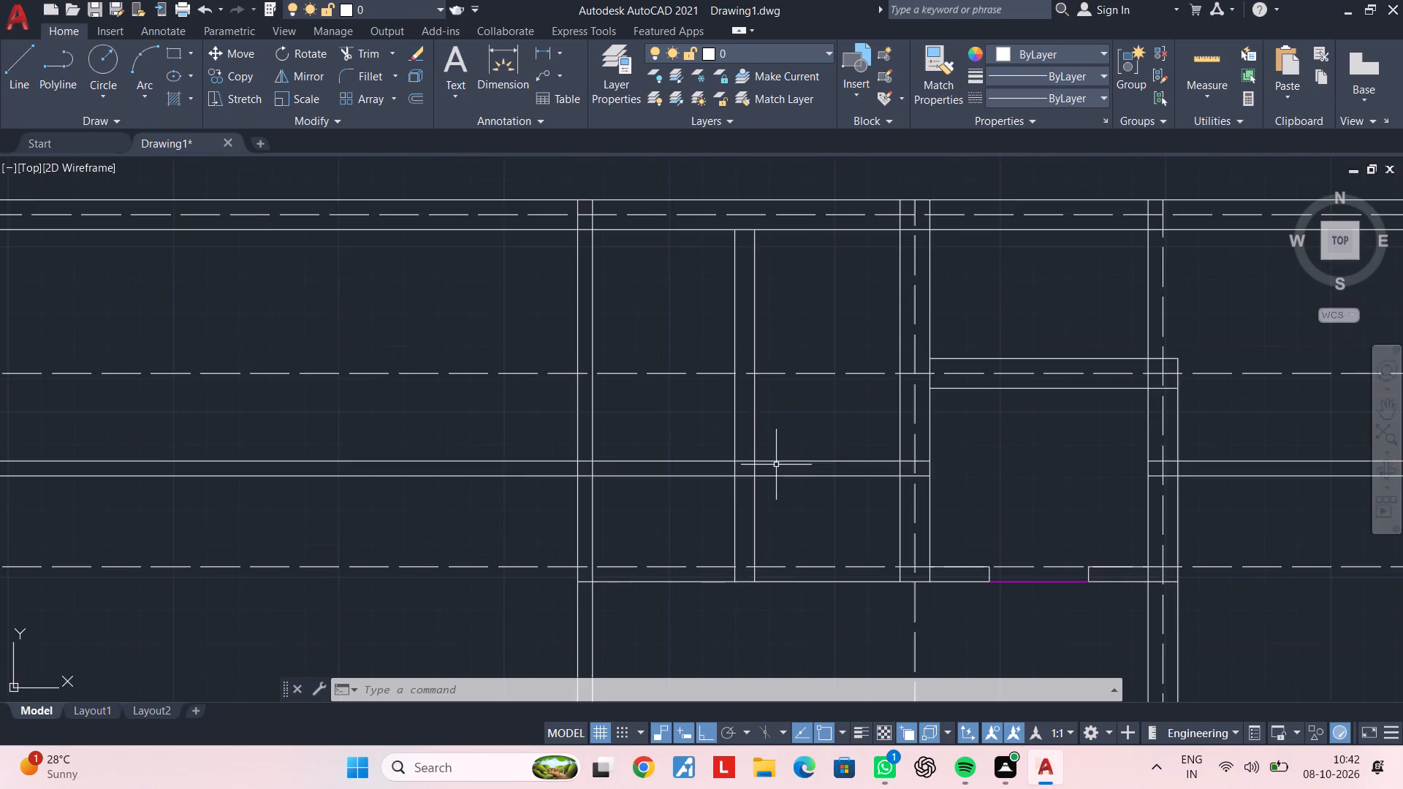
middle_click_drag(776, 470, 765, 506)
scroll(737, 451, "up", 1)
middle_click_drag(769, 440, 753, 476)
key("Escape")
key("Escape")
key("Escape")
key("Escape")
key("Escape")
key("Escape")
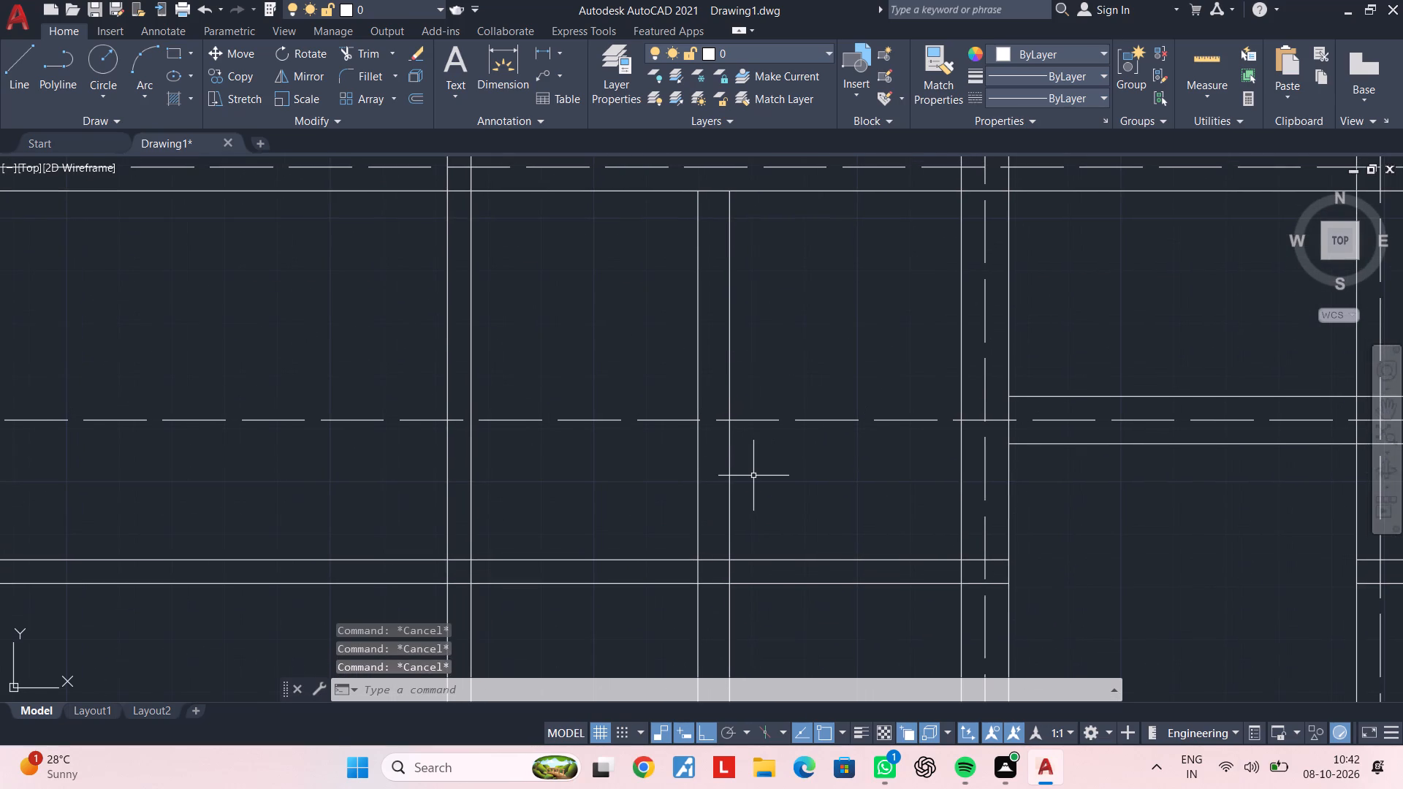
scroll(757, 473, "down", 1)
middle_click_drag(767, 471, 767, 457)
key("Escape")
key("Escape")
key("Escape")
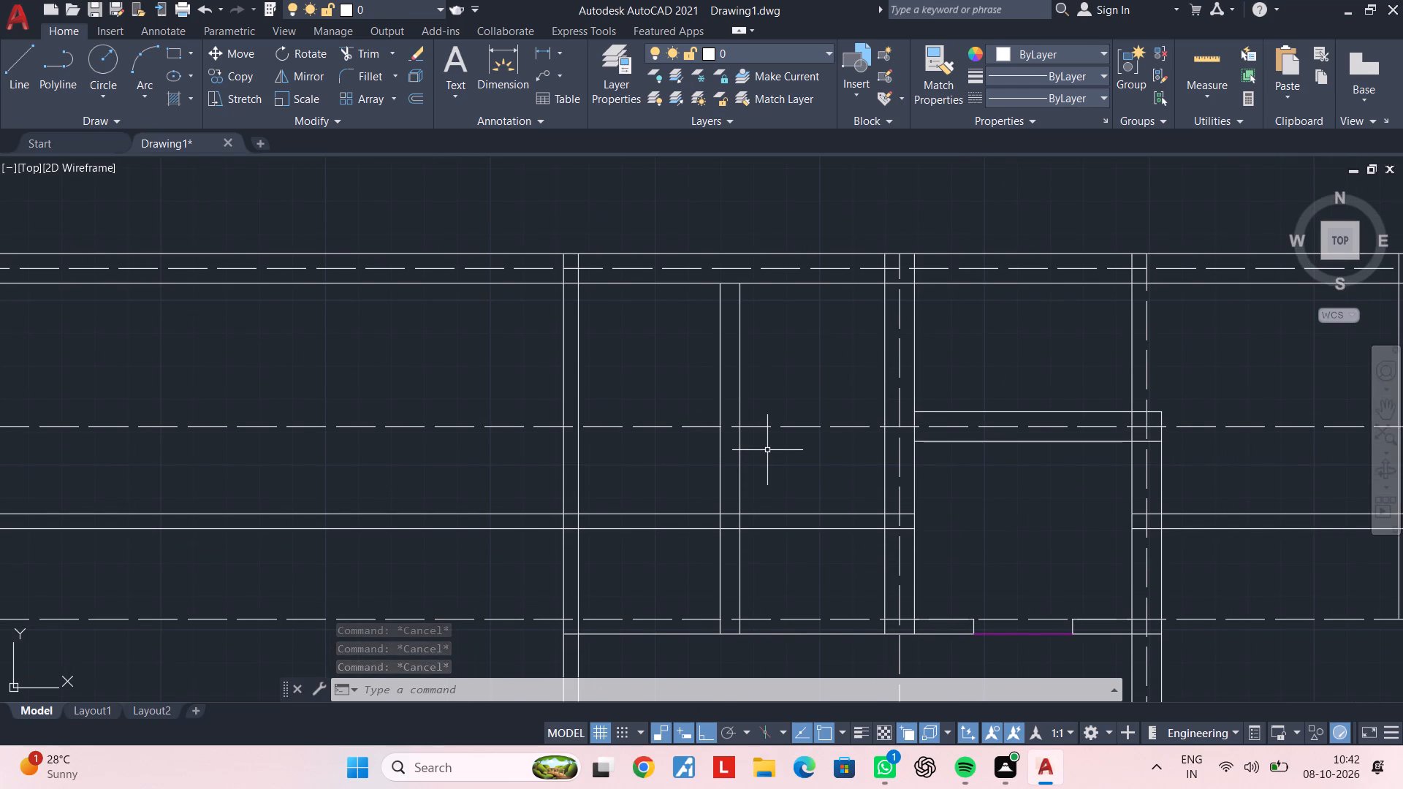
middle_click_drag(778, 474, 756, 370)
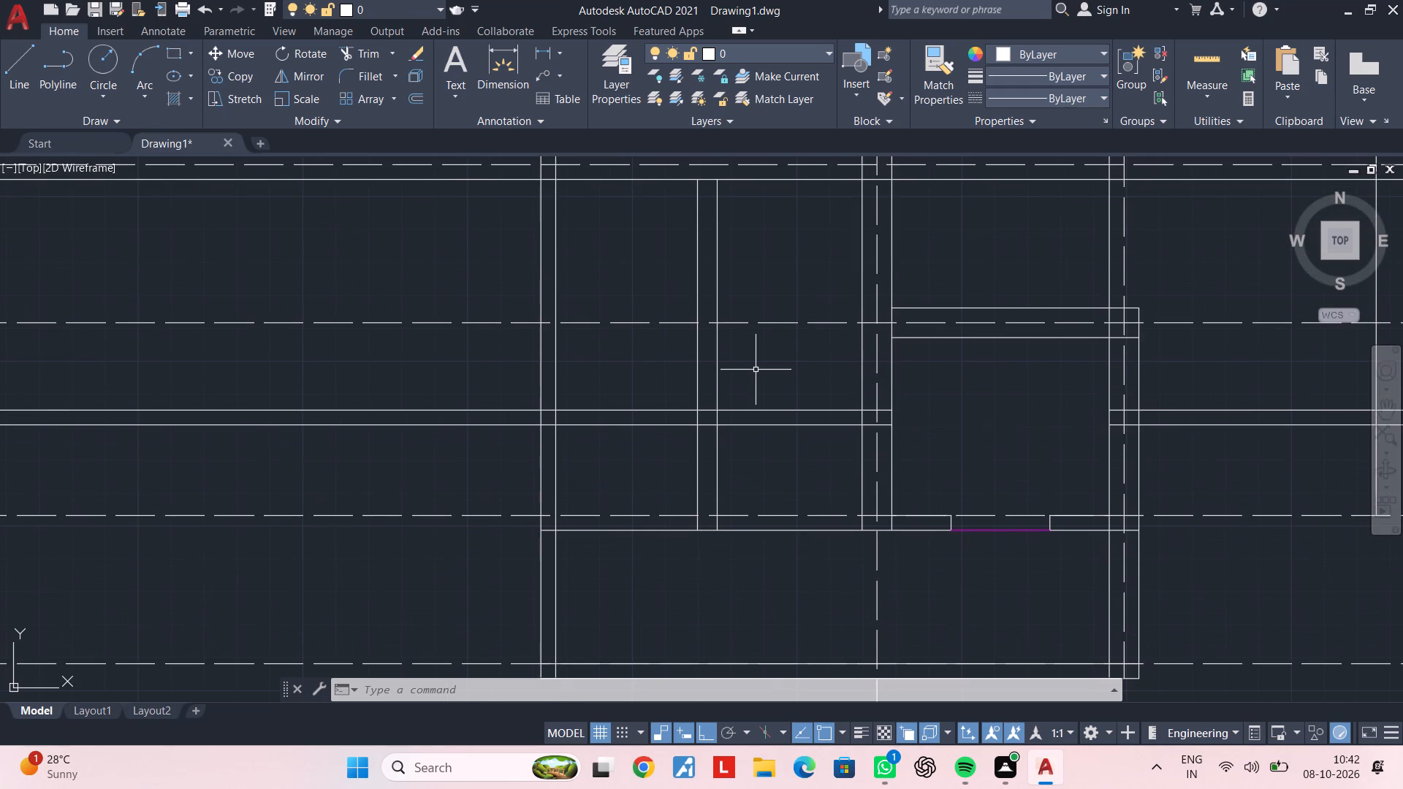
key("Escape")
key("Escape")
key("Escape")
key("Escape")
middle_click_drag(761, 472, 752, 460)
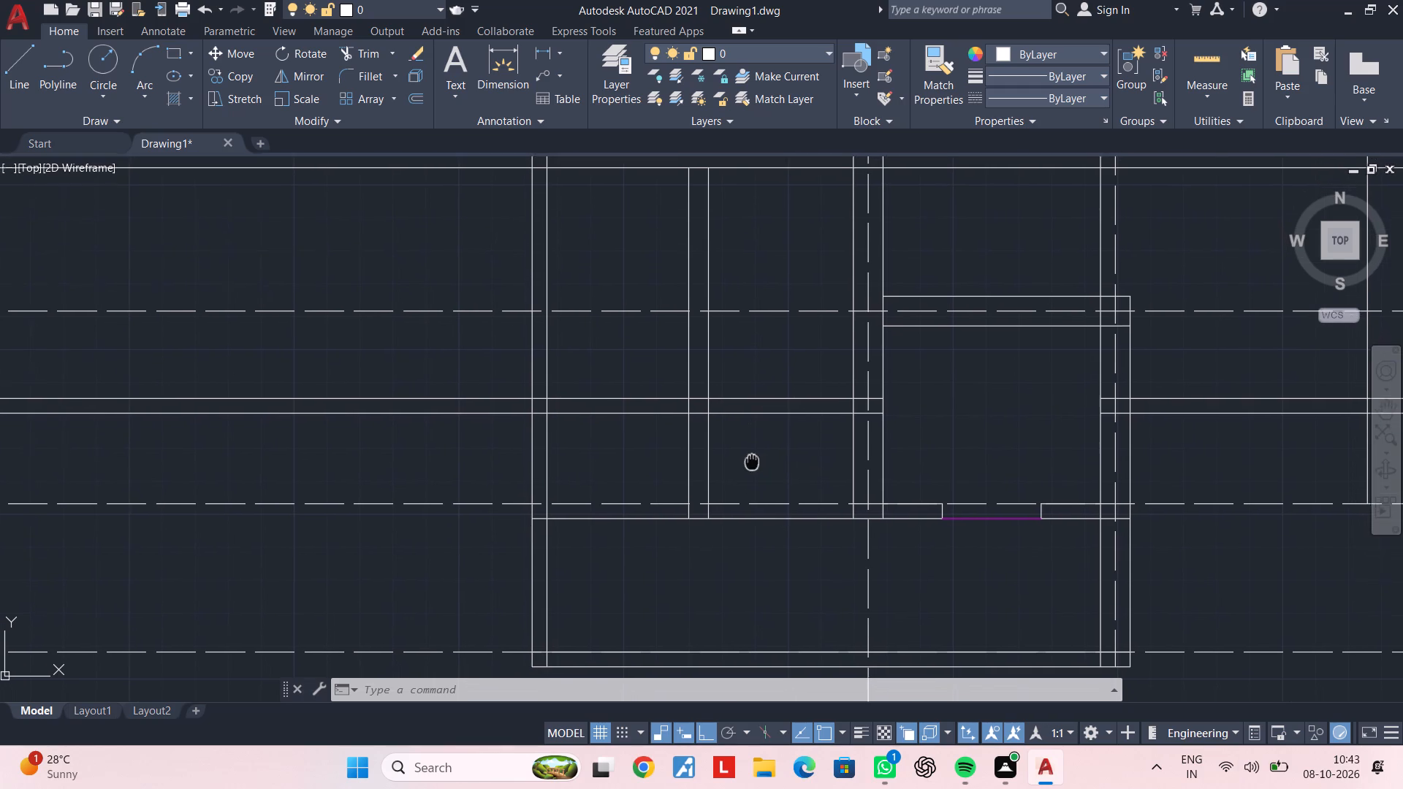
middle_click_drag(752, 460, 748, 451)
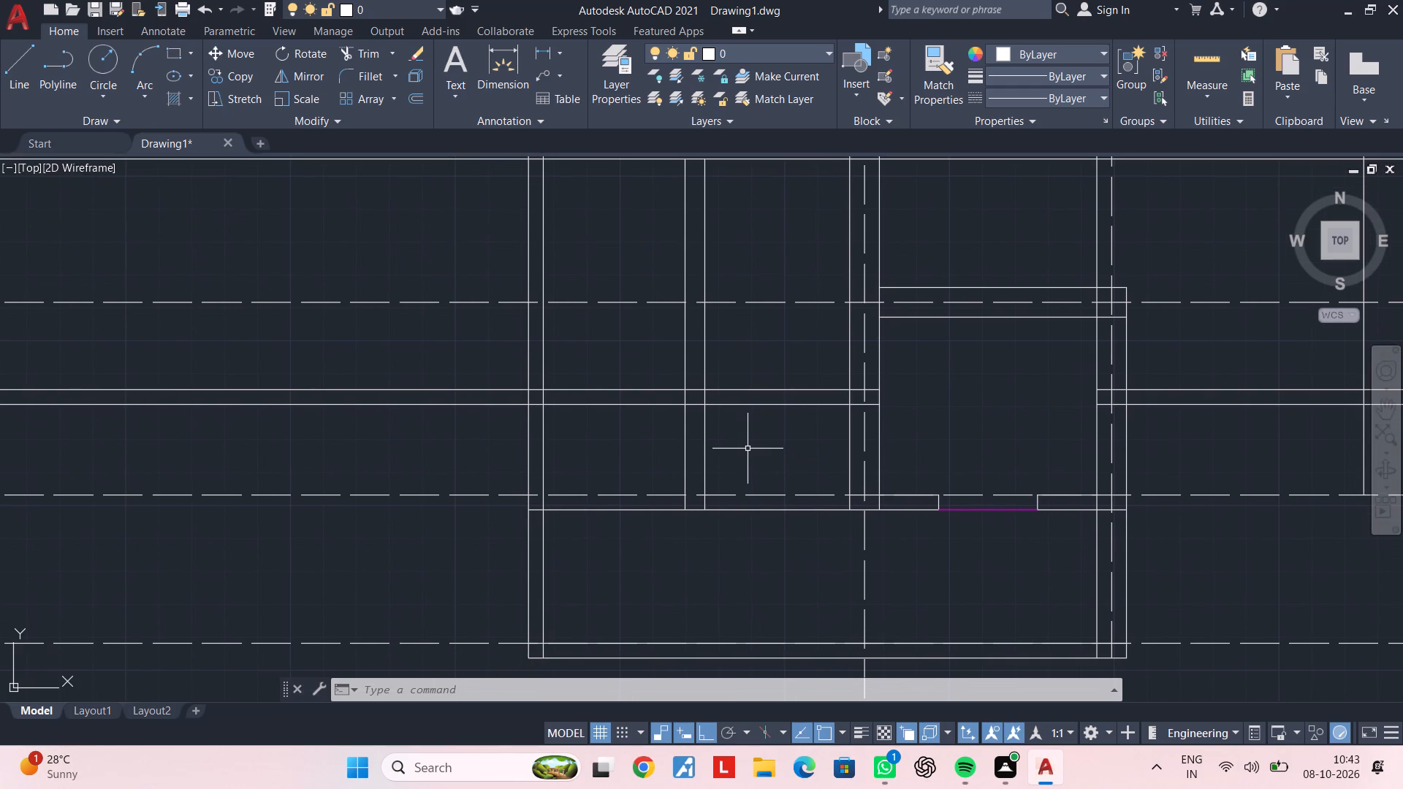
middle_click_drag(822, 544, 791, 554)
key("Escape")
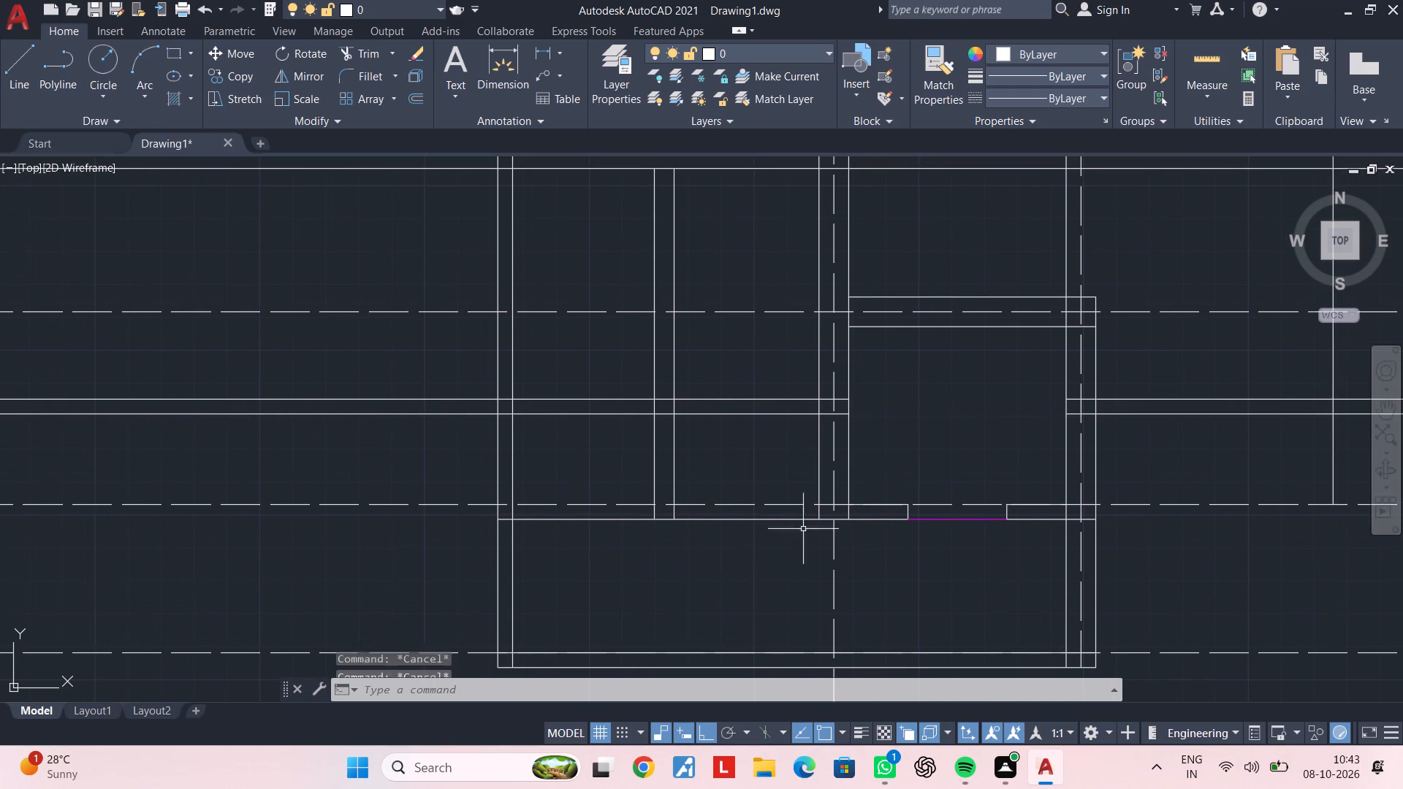
Trim the horizontal wall line below the two-partition bay where it crosses between the adjoining vertical wall's inner face and centreline.
left_click(795, 519)
key("Escape")
key("Escape")
type("tr")
key("space")
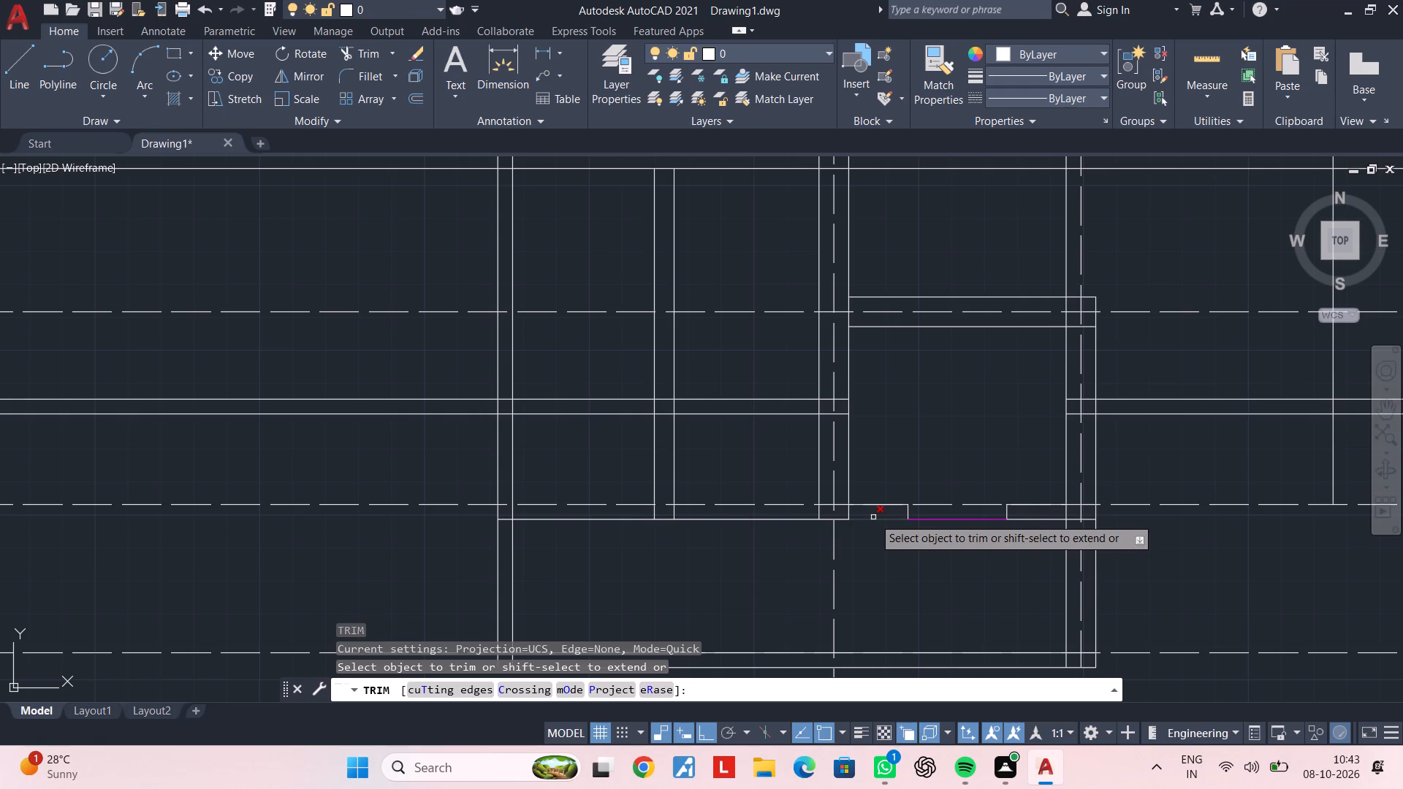
left_click(829, 520)
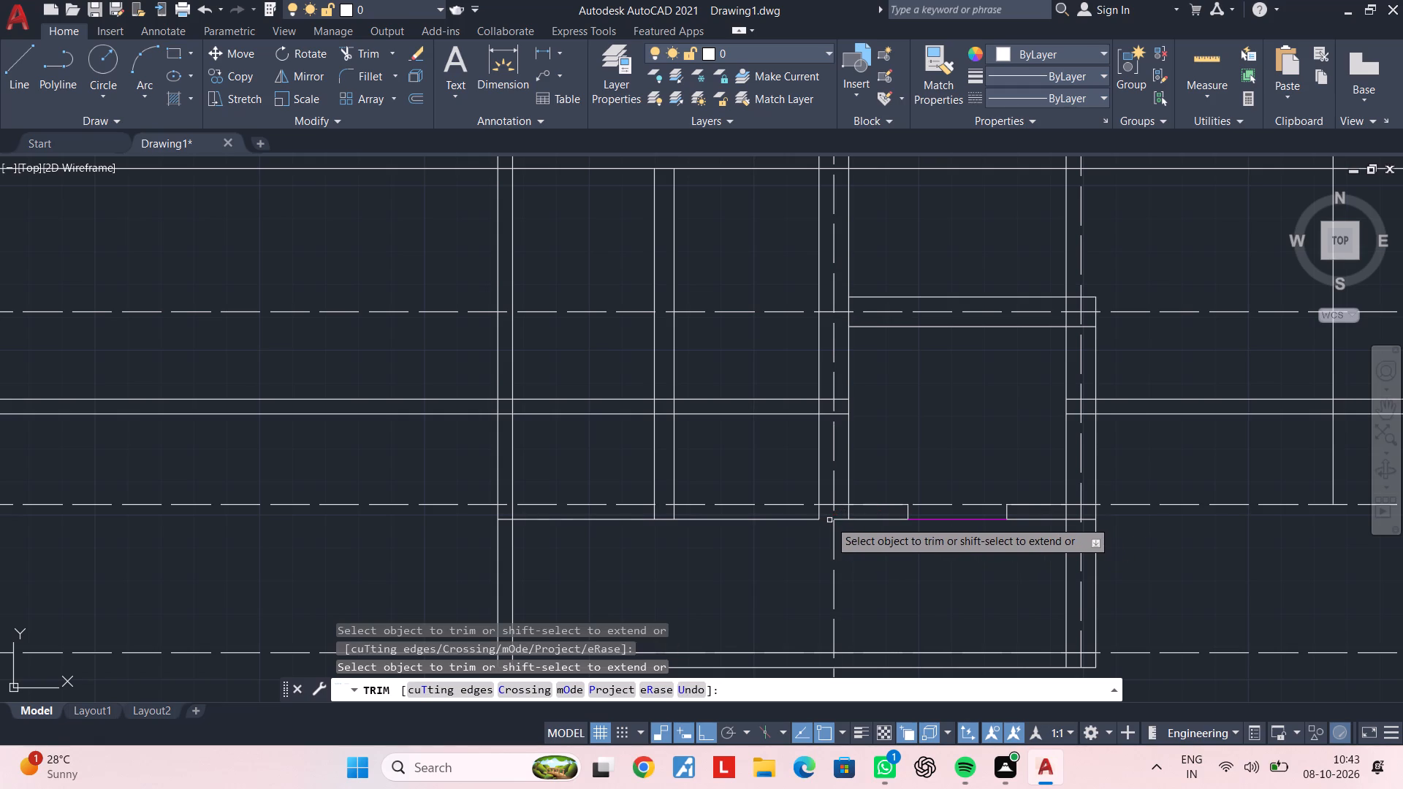
key("Escape")
key("Escape")
key("Escape")
Extend the short wall line beside the magenta opening back to the vertical wall's face on the partition side.
key("e")
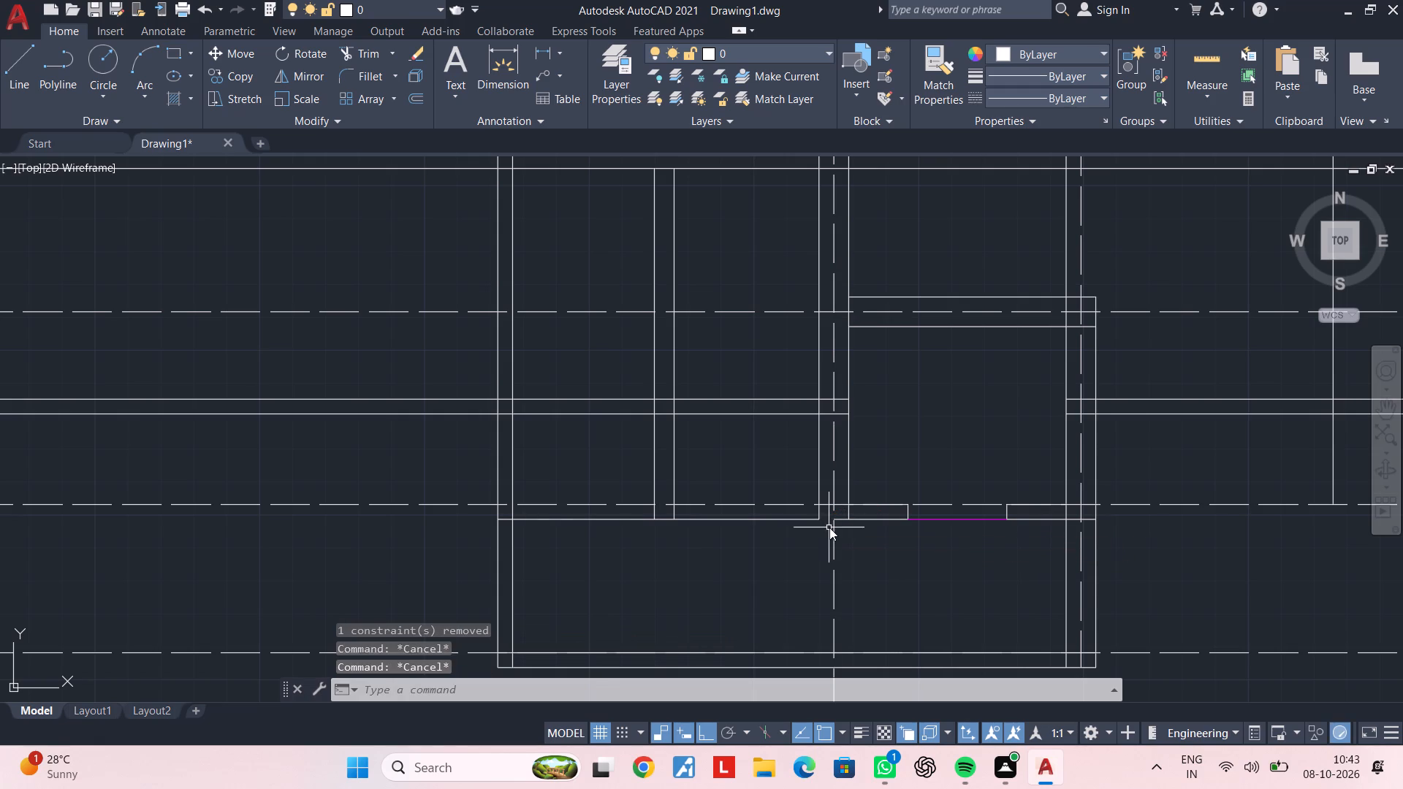
key("x")
key("space")
left_click(843, 519)
key("Escape")
key("Escape")
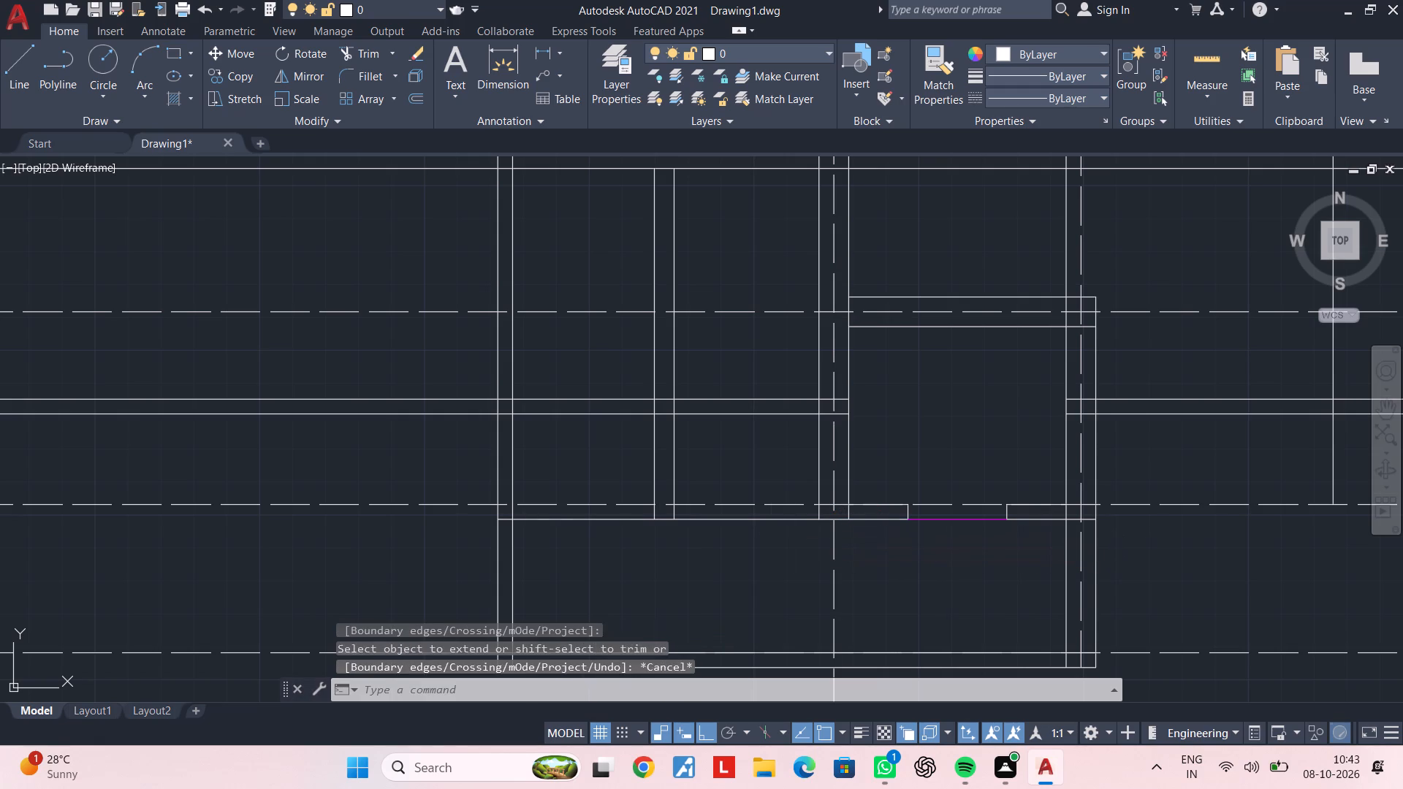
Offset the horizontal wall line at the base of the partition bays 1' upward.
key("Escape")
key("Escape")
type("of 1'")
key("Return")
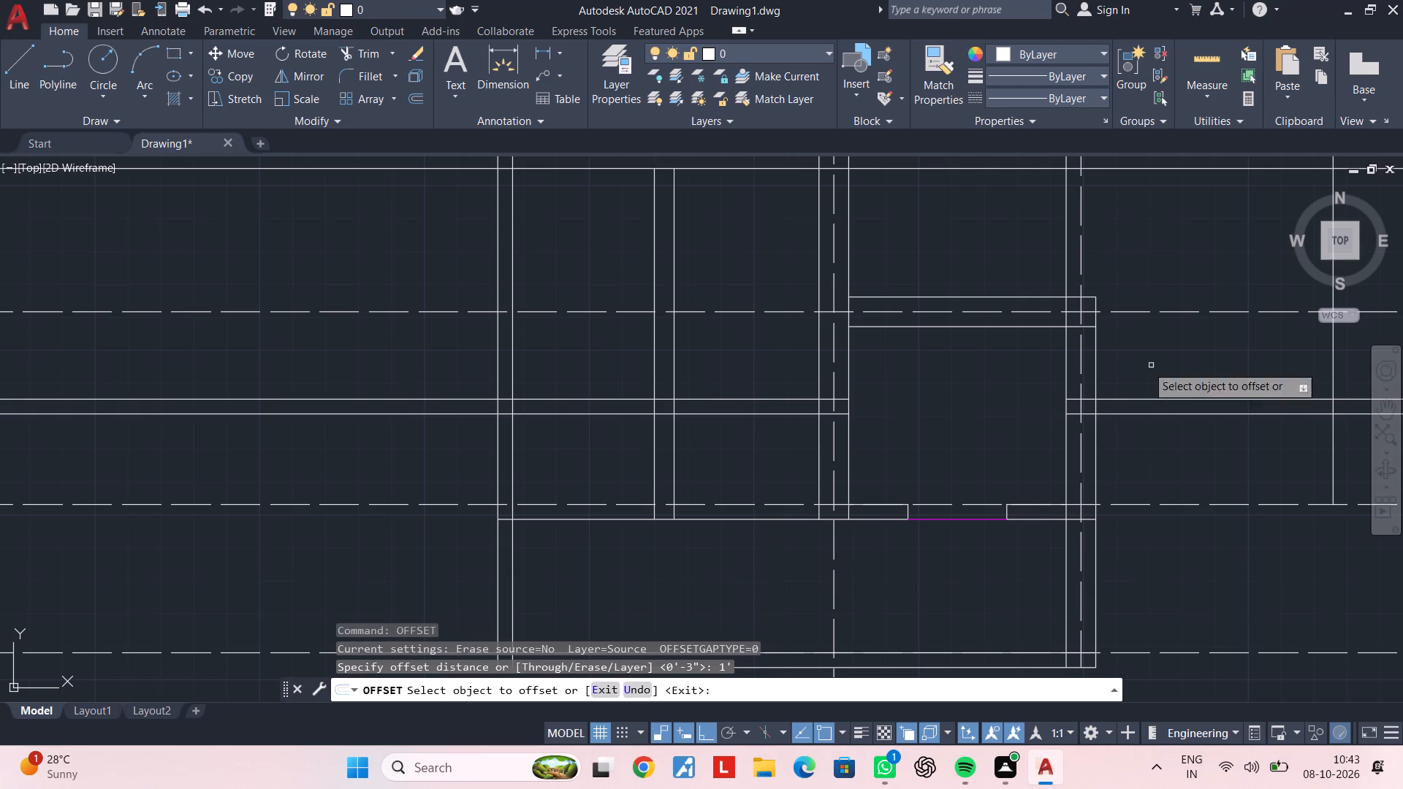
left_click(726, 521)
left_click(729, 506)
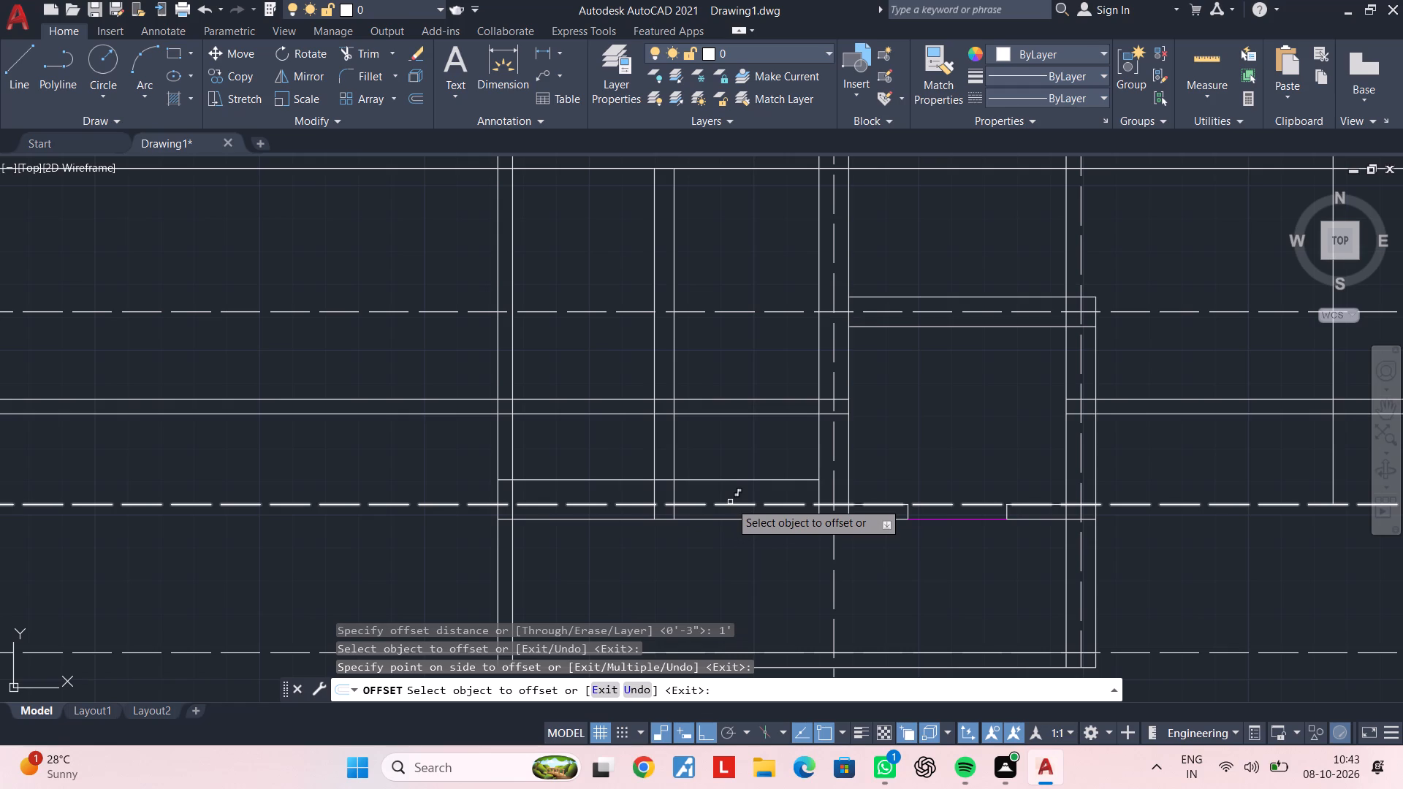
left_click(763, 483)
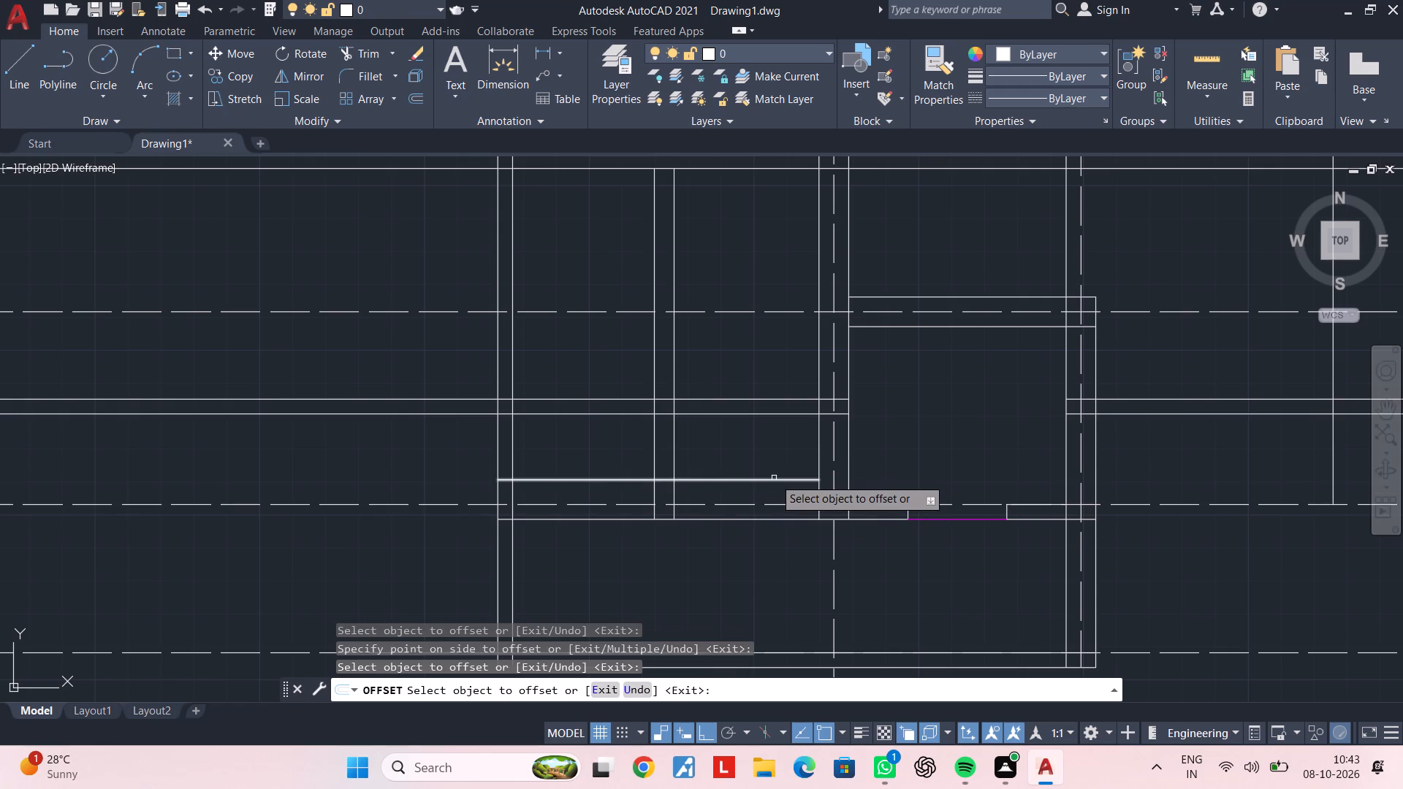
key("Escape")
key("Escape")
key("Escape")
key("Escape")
Trim both horizontal wall lines out of the two bays on either side of the partition.
type("tr")
key("space")
left_click(768, 446)
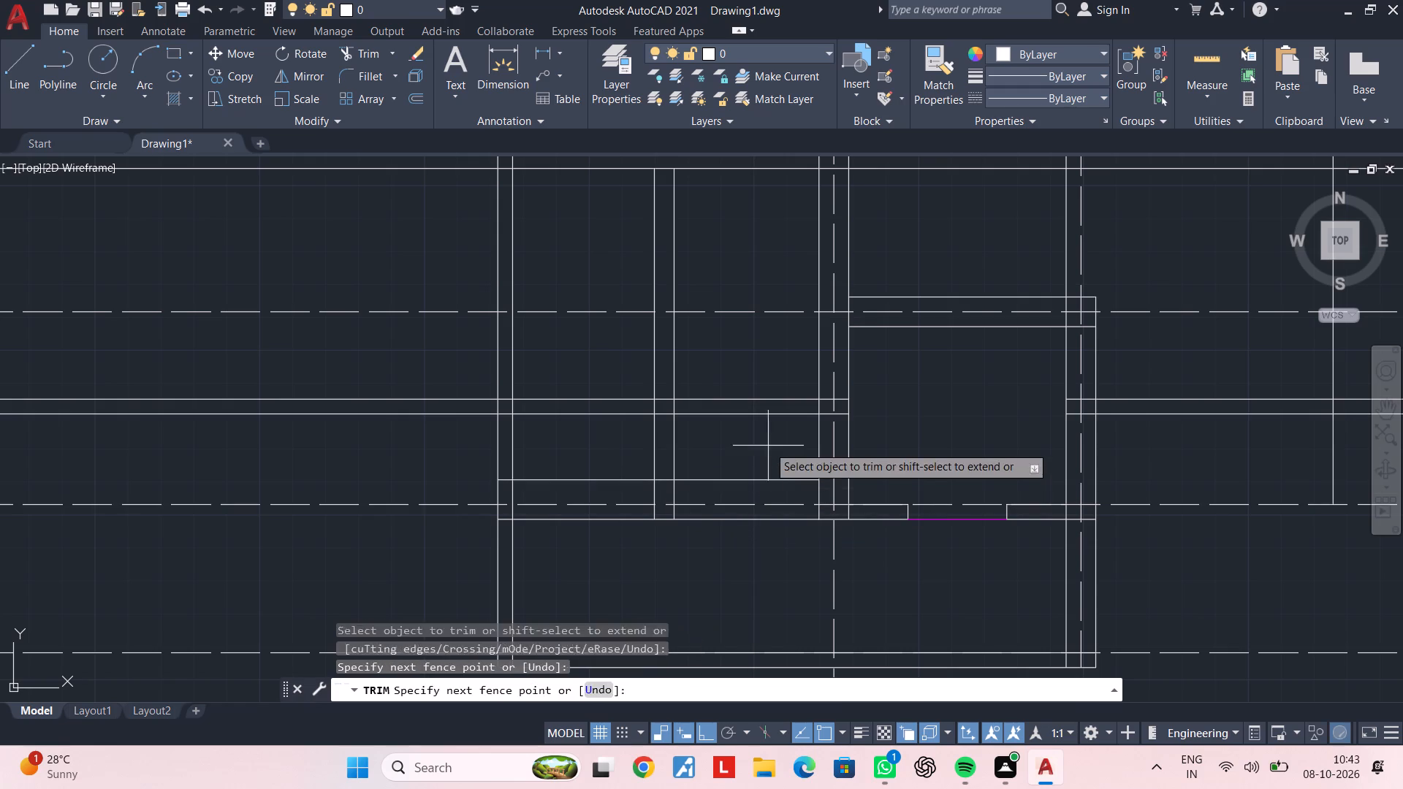
left_click(769, 384)
left_click(631, 433)
left_click(620, 373)
key("Escape")
Delete the leftover horizontal wall stubs inside the partition and inside the vertical wall next to the opening room.
left_click(620, 373)
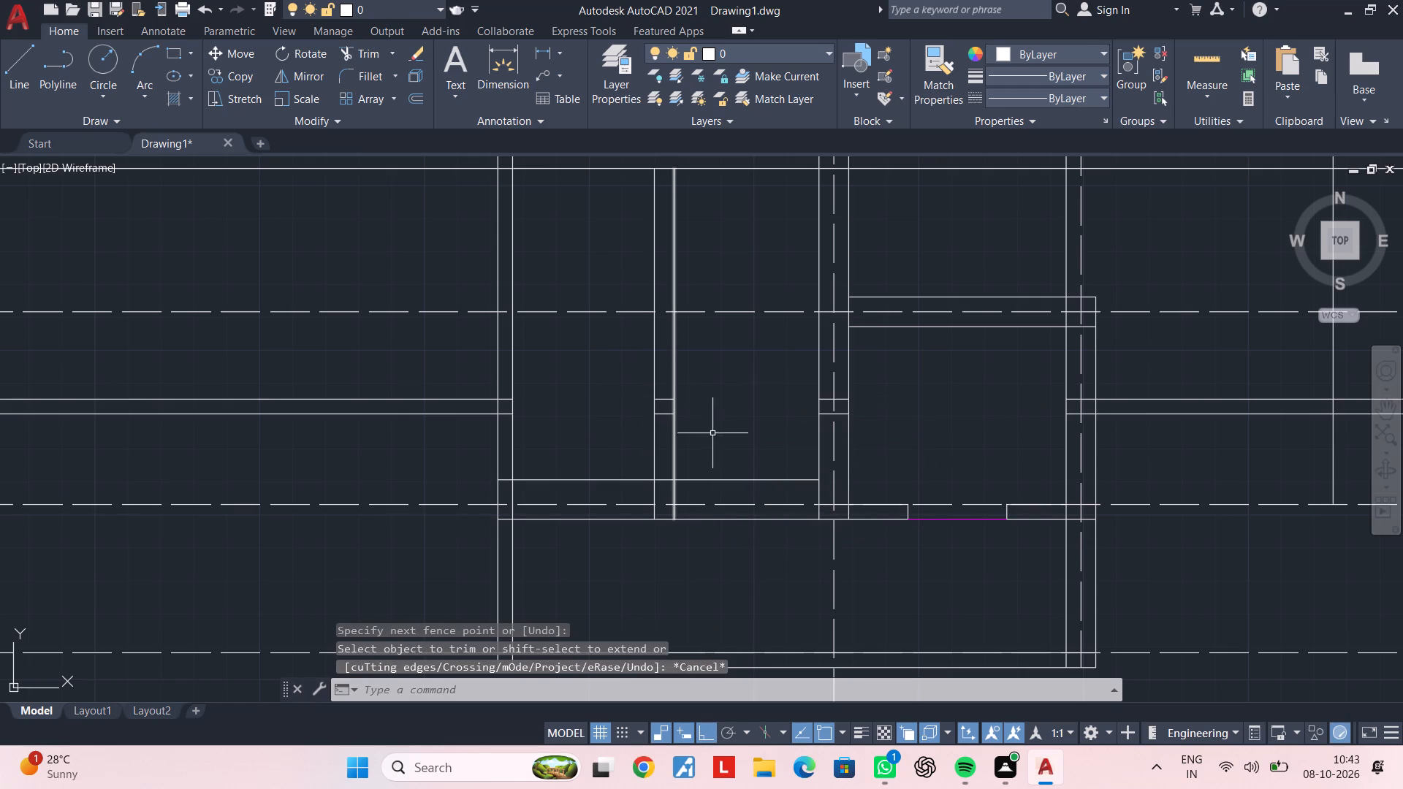
left_click(715, 435)
left_click(623, 379)
key("Escape")
left_click(625, 378)
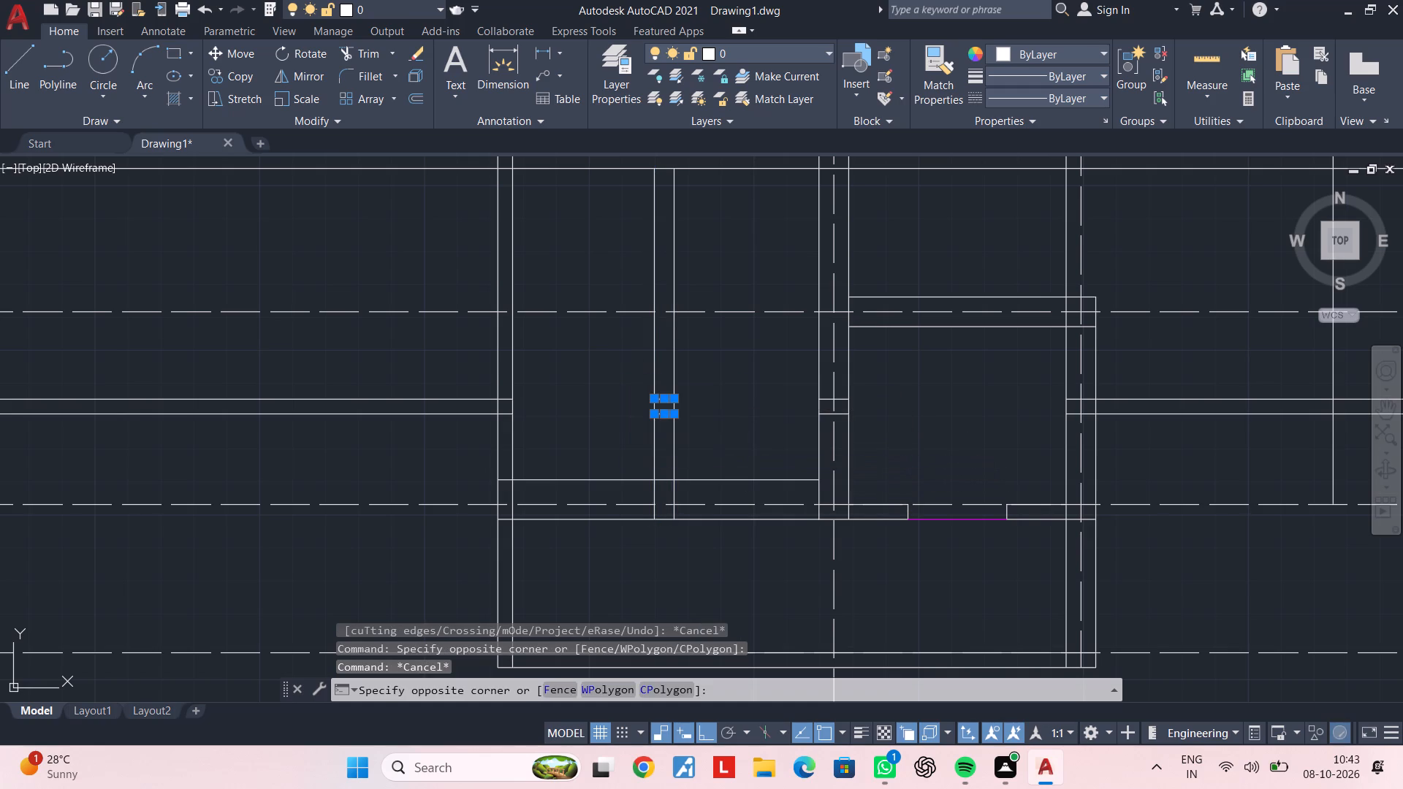
left_click(720, 433)
key("Delete")
left_click(780, 388)
left_click(929, 444)
key("Delete")
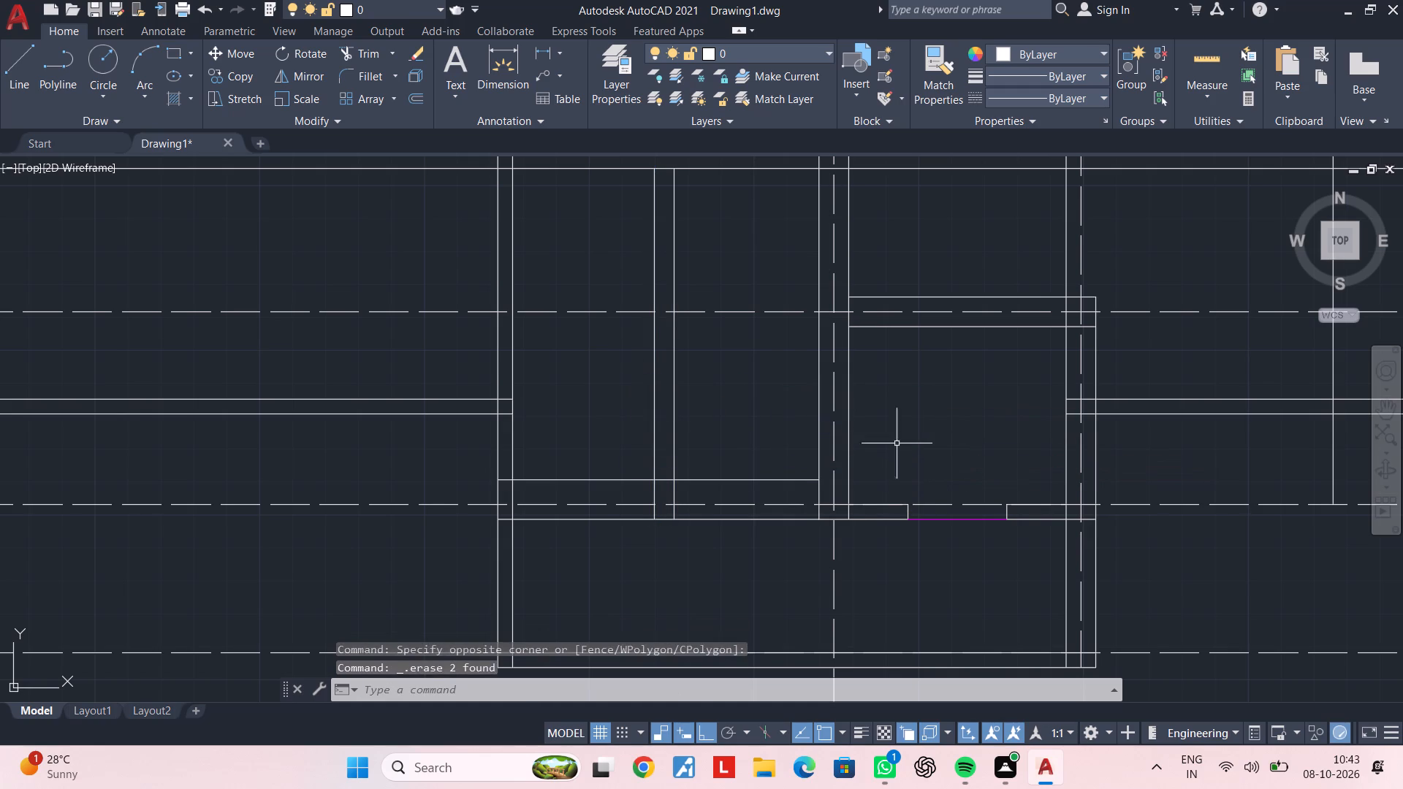
Trim the ends of both horizontal wall lines inside the west vertical wall back to its outer face.
middle_click(729, 442)
key("Escape")
type("tr")
key("space")
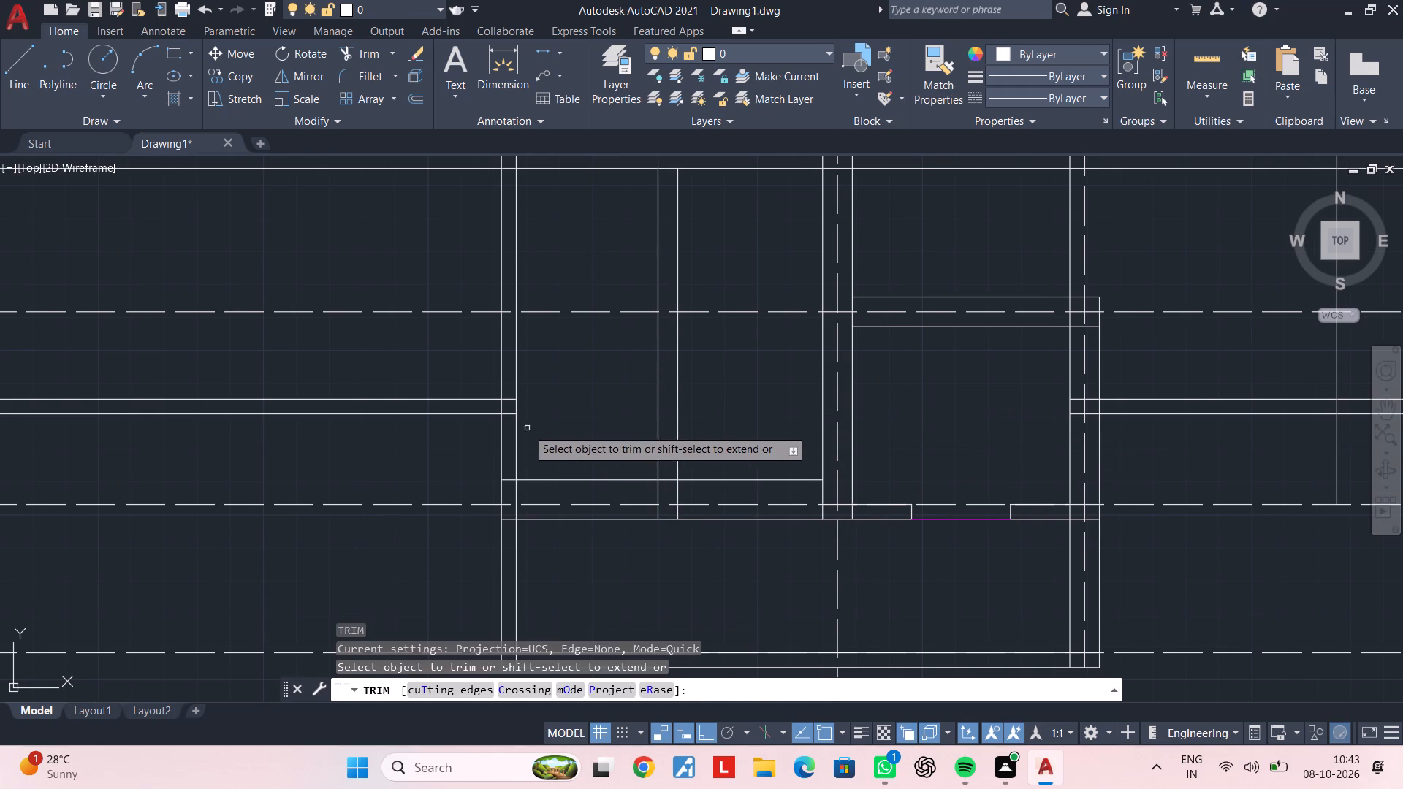
left_click_drag(506, 399, 510, 416)
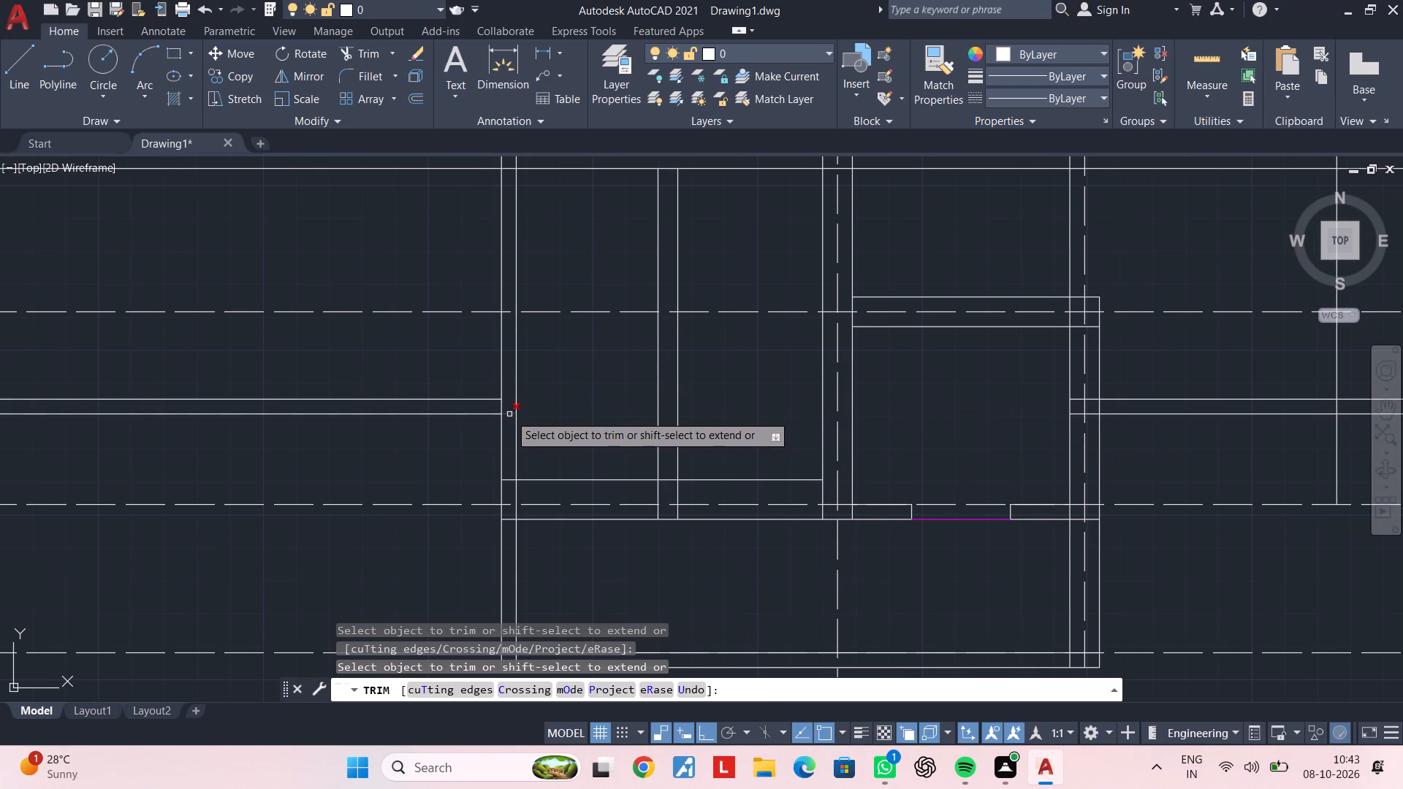
left_click(509, 413)
key("Escape")
key("Escape")
key("Escape")
key("Escape")
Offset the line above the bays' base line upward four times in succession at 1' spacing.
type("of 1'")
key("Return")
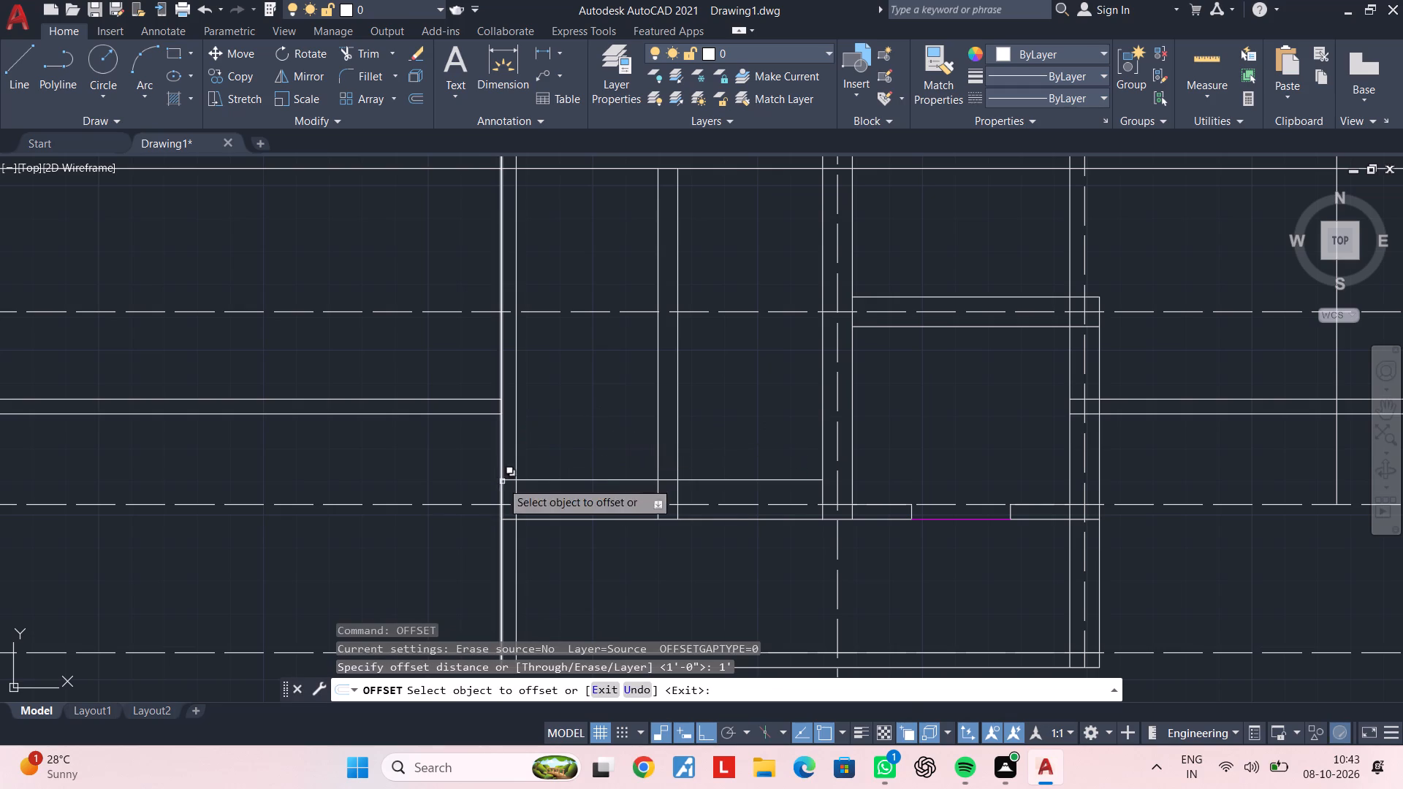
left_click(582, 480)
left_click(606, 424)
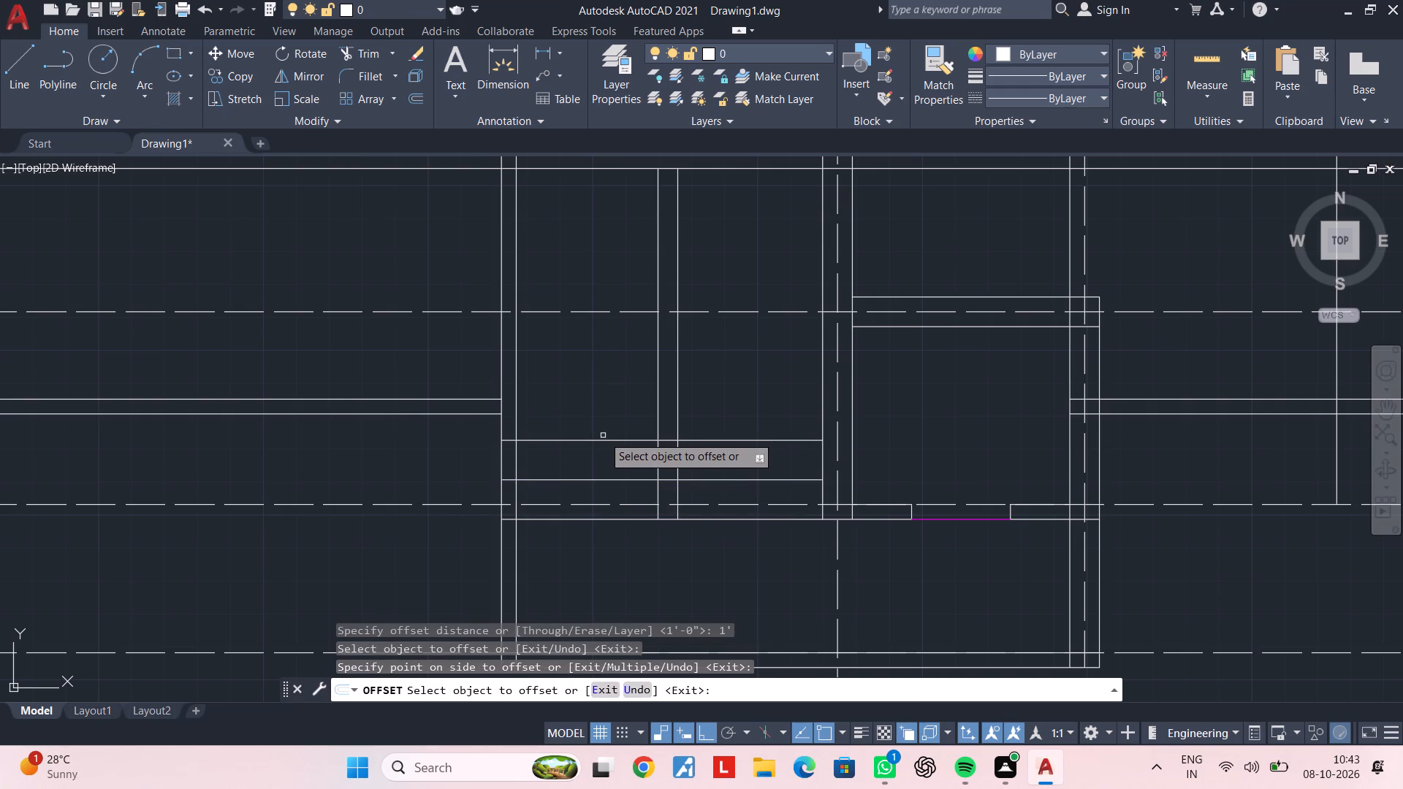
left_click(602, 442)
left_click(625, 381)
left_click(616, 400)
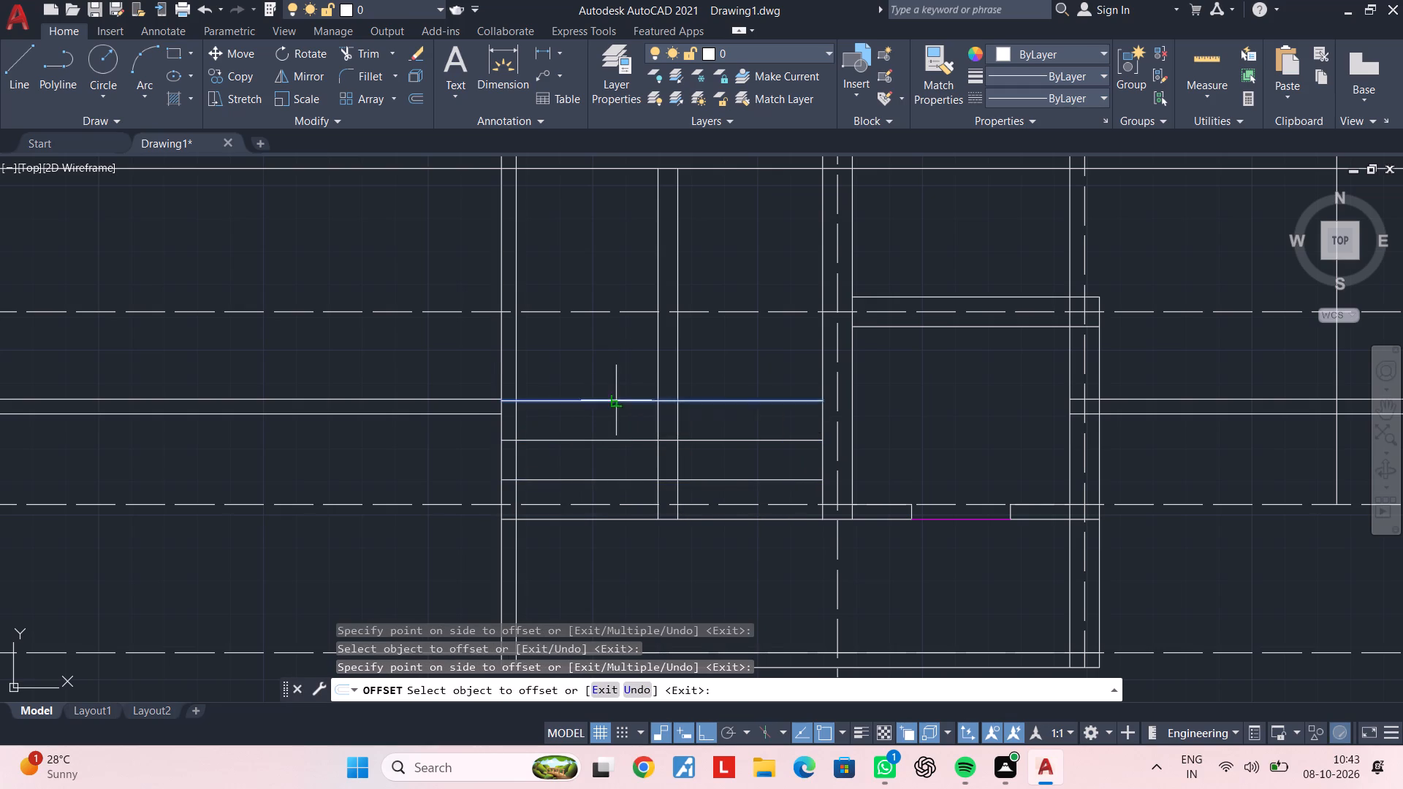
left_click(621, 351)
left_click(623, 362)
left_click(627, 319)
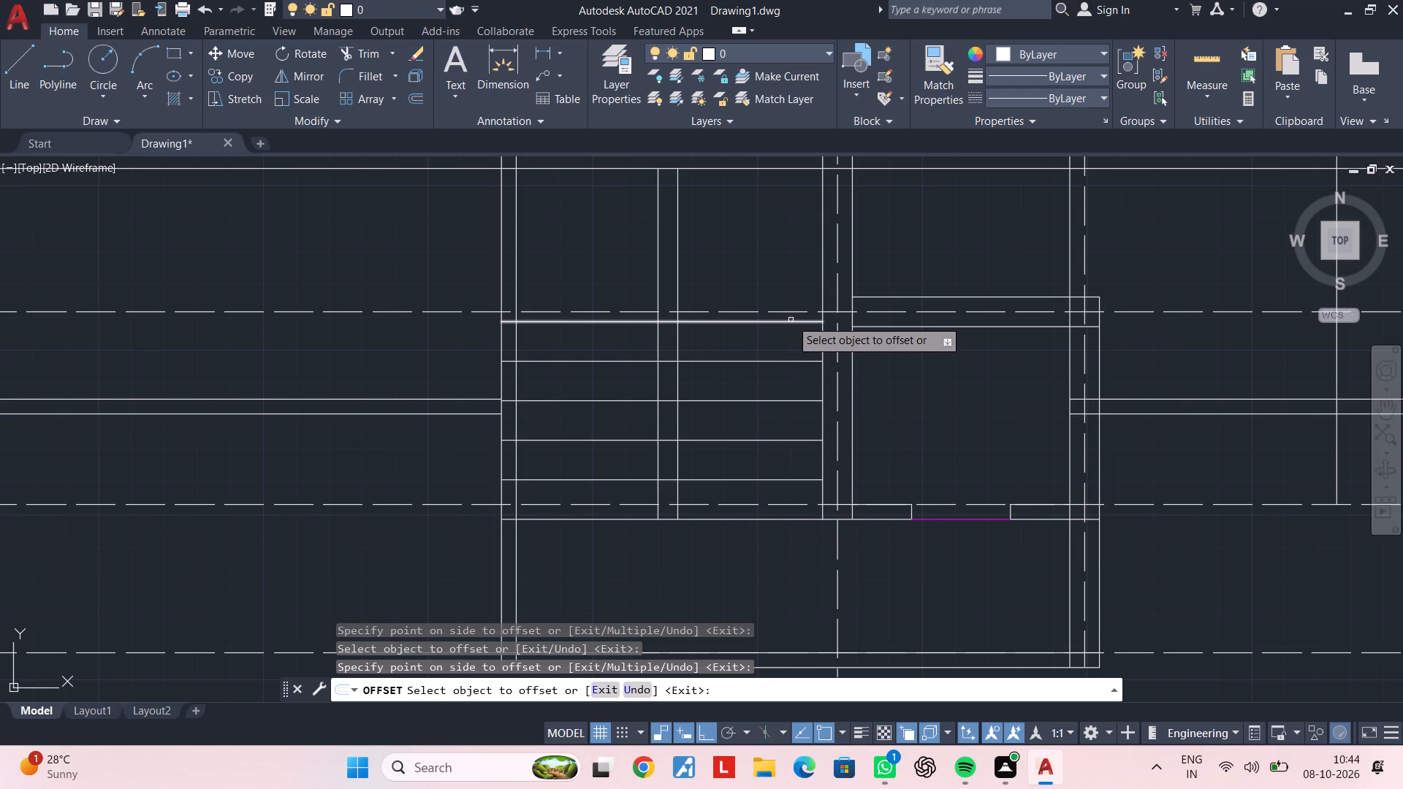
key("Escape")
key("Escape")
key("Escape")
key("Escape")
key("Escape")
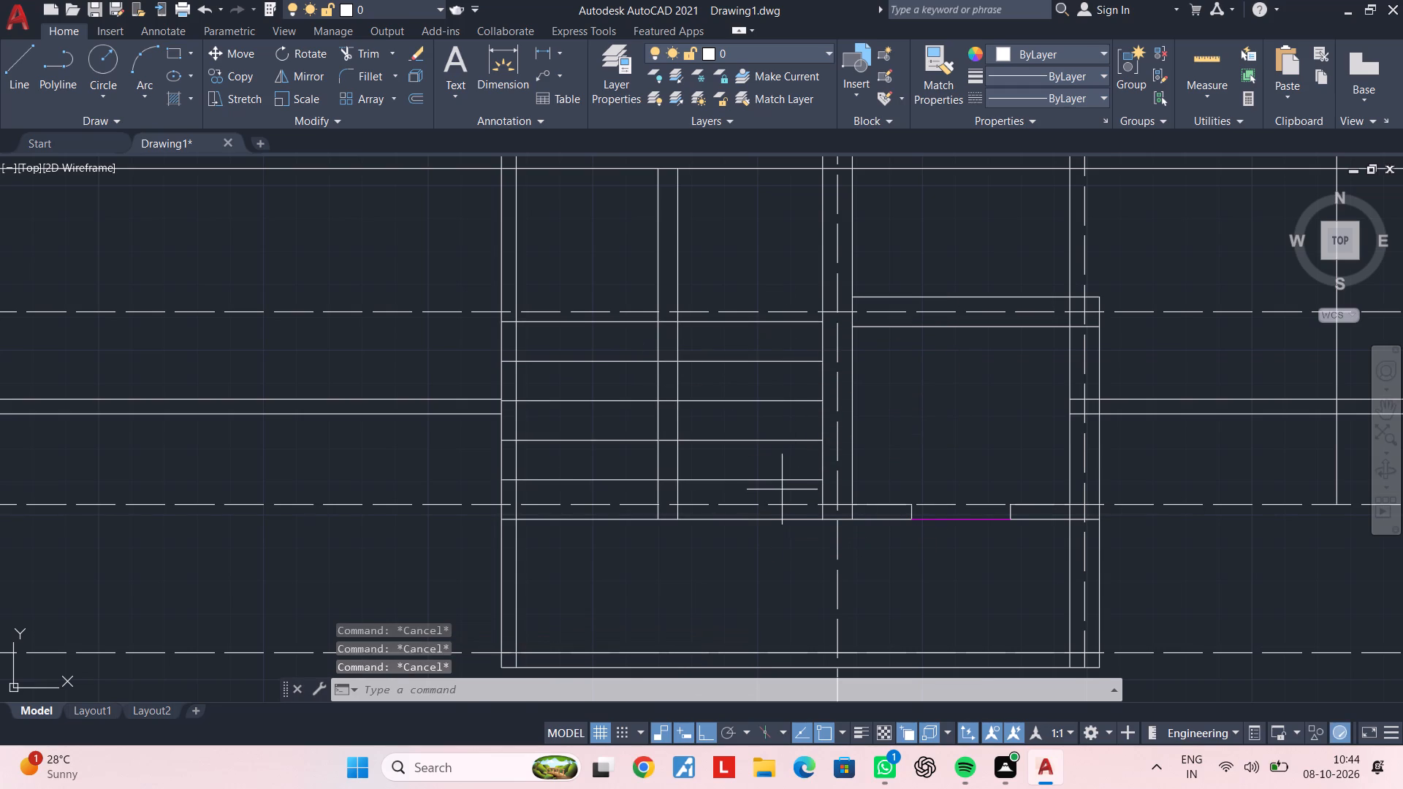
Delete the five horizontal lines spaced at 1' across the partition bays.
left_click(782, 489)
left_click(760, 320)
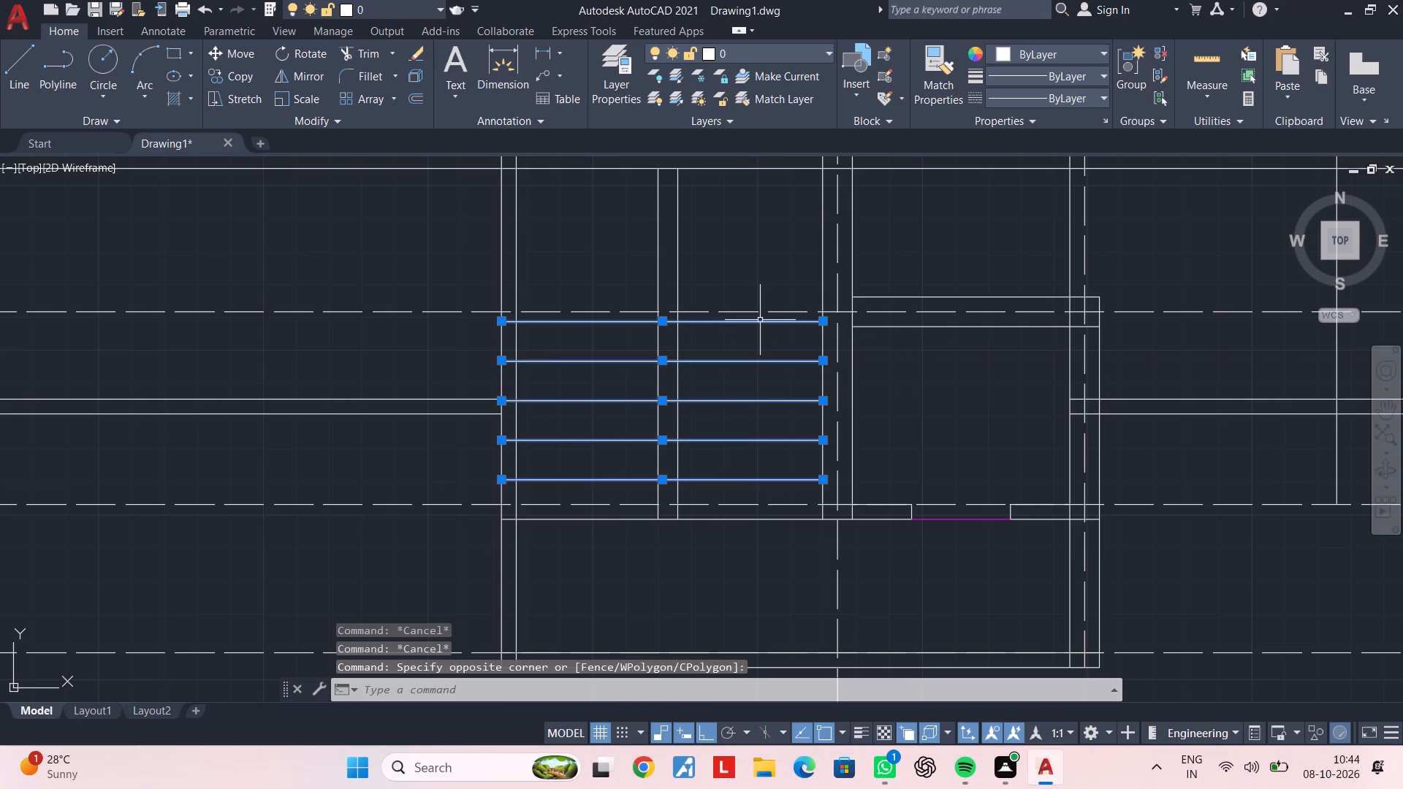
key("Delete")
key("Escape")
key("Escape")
Offset the bays' base wall line upward in succession at 10" spacing to make six parallel lines.
type("of 10\"")
key("Return")
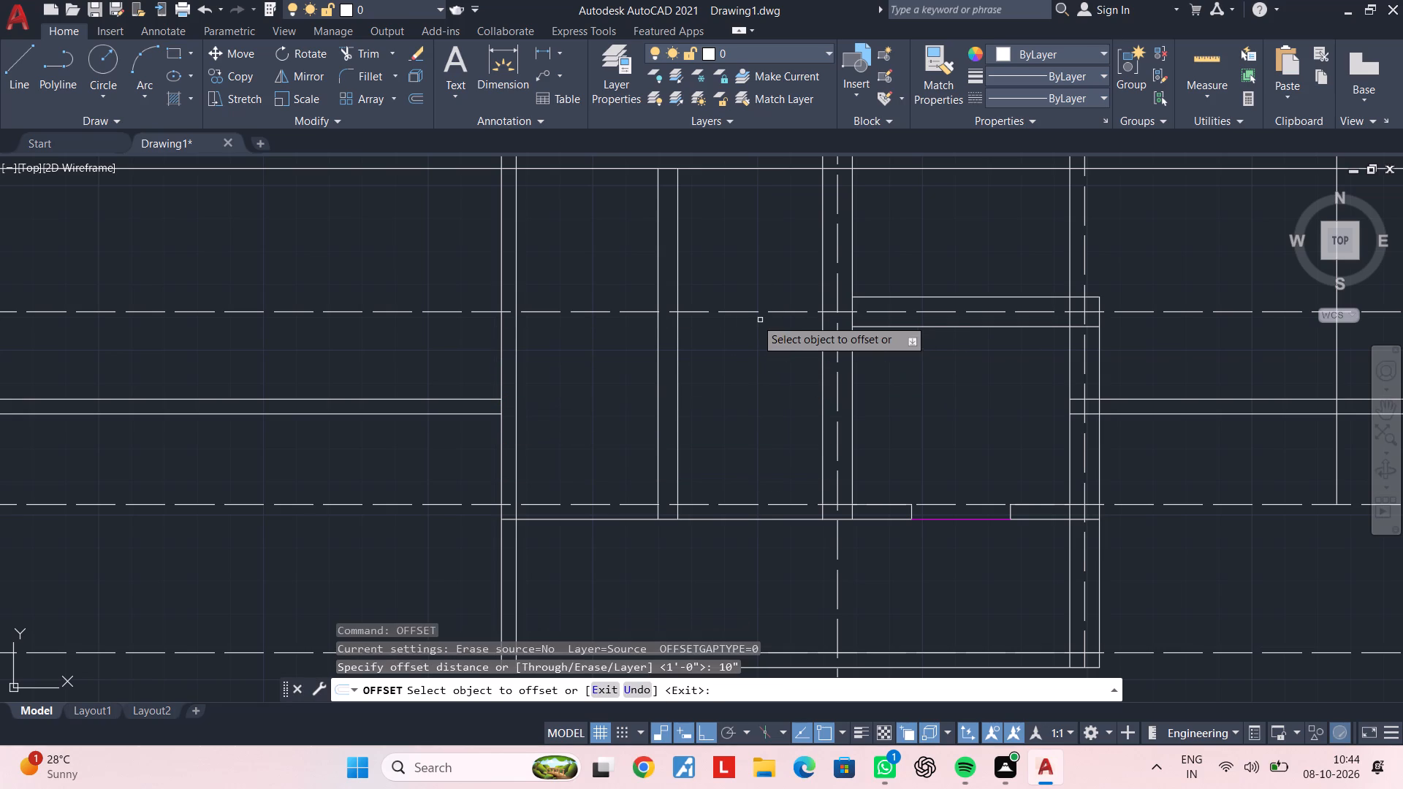
left_click(783, 518)
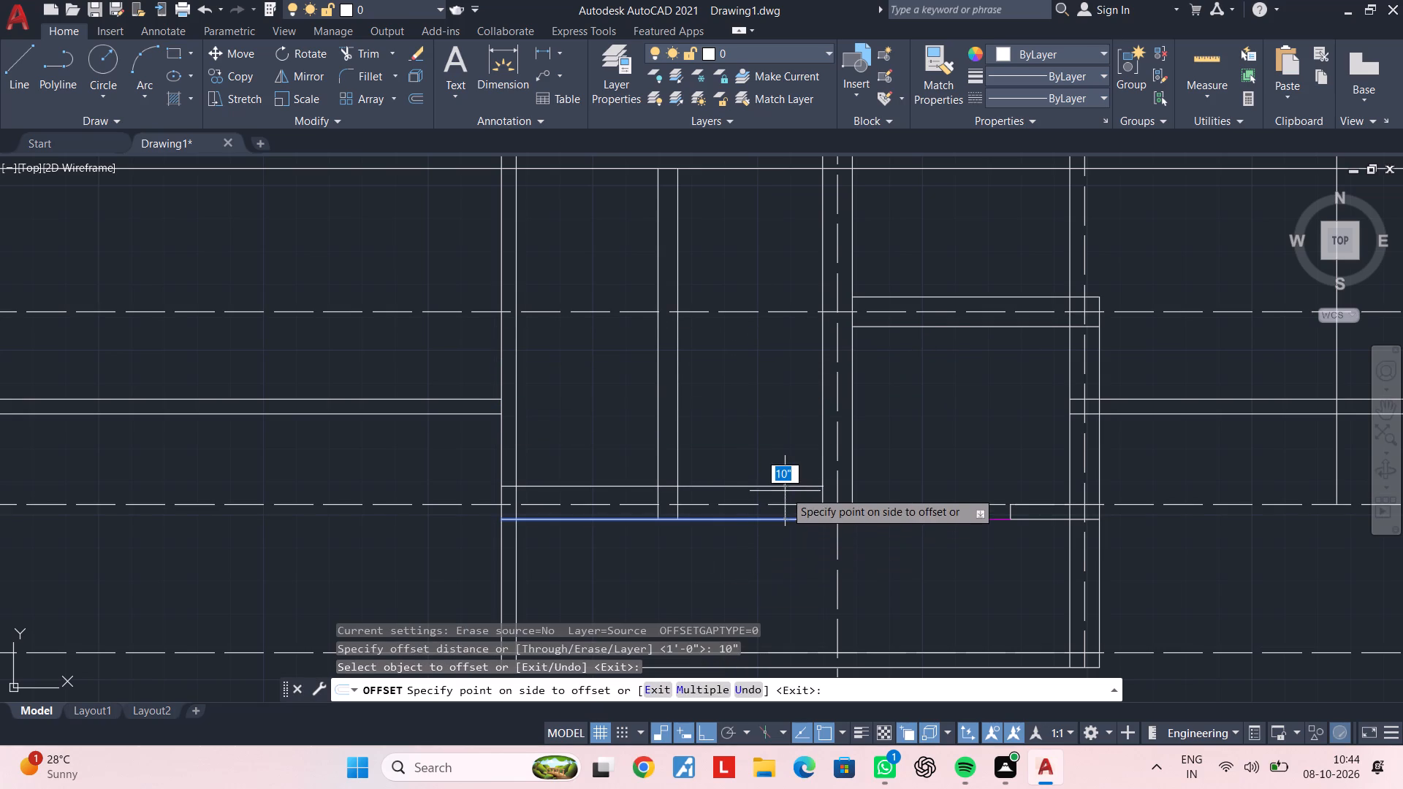
left_click(776, 489)
left_click(772, 487)
left_click(775, 419)
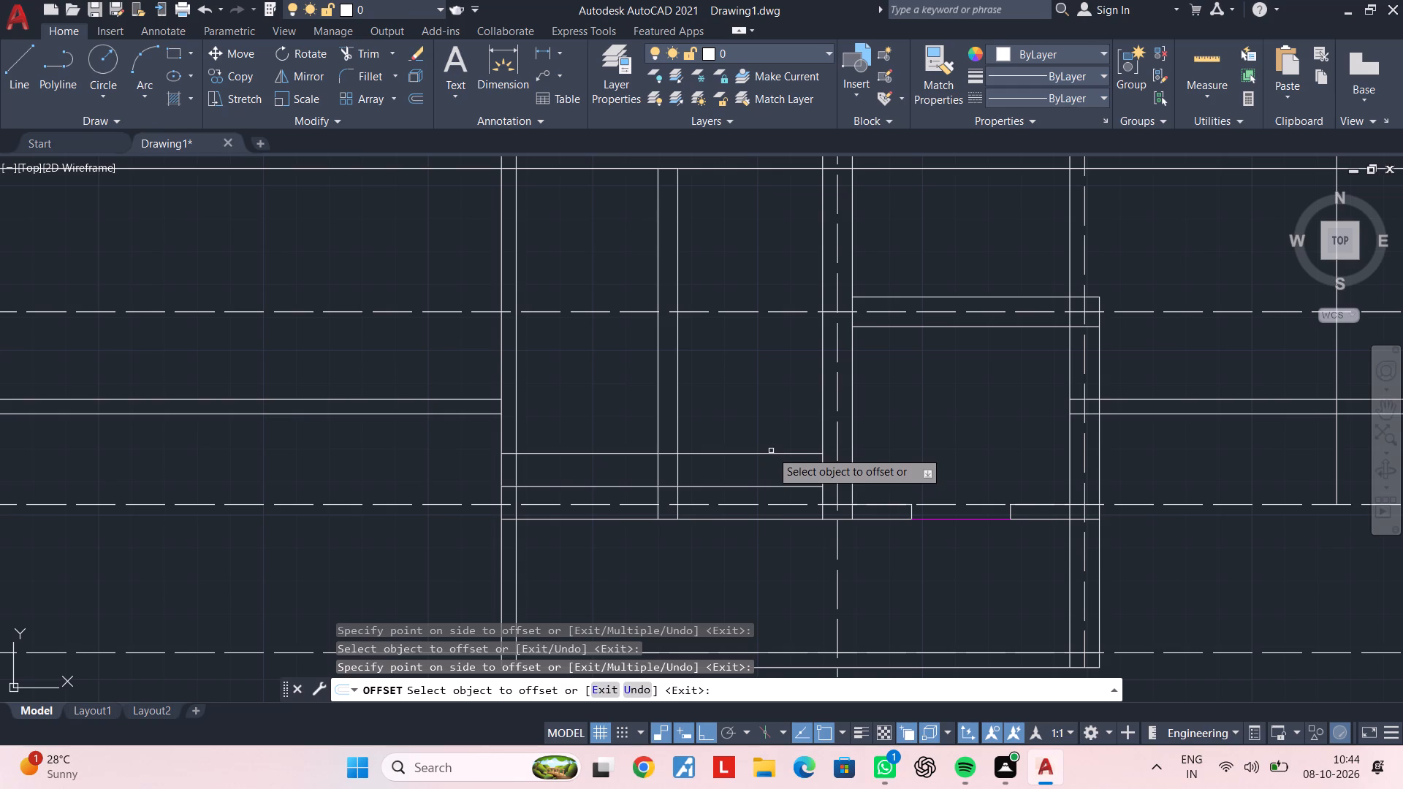
left_click(771, 451)
left_click(769, 404)
left_click(769, 420)
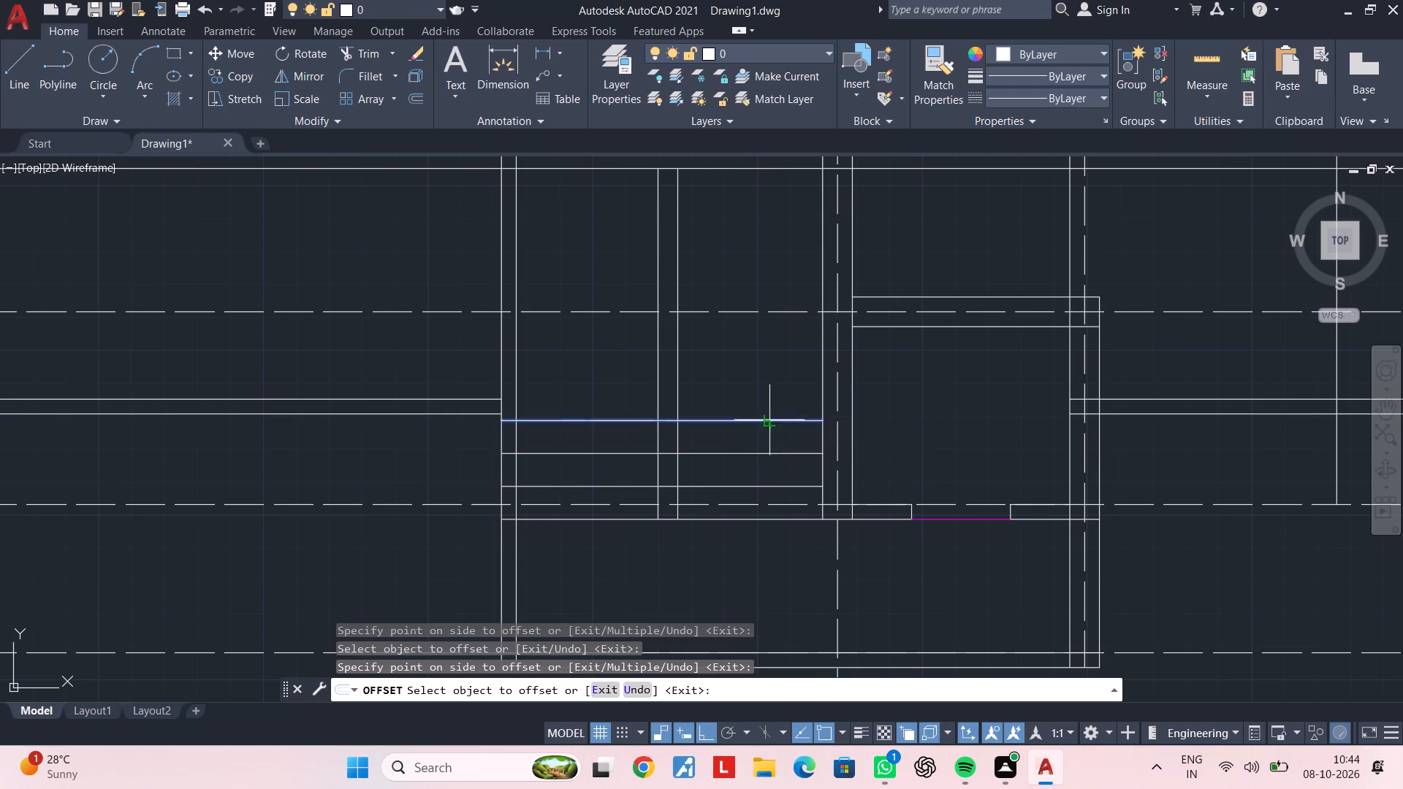
left_click(769, 348)
left_click(767, 389)
left_click(763, 321)
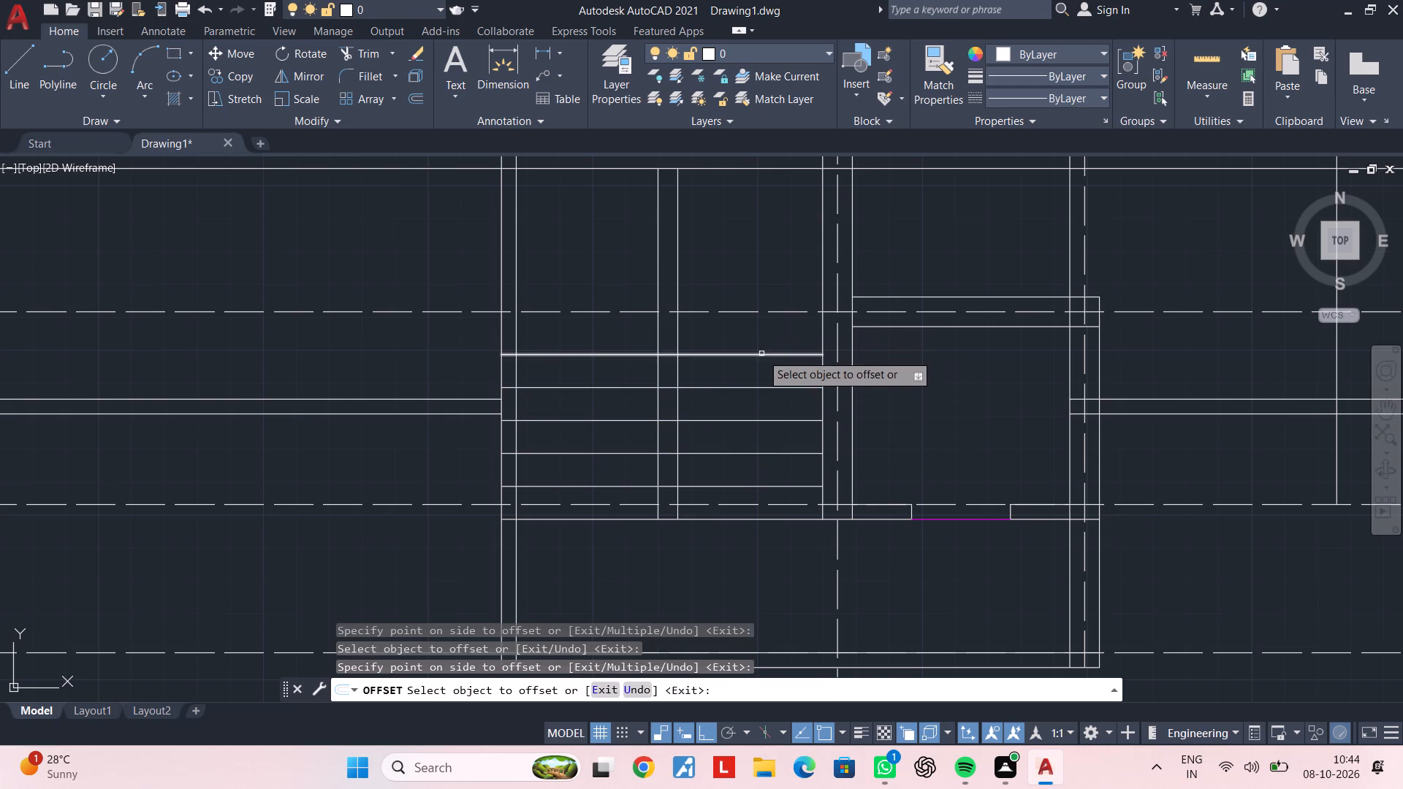
left_click(761, 354)
left_click(761, 321)
key("Escape")
key("Escape")
key("Escape")
Trim the ends of the stair lines and their base line inside the west wall back to its inner face.
key("t")
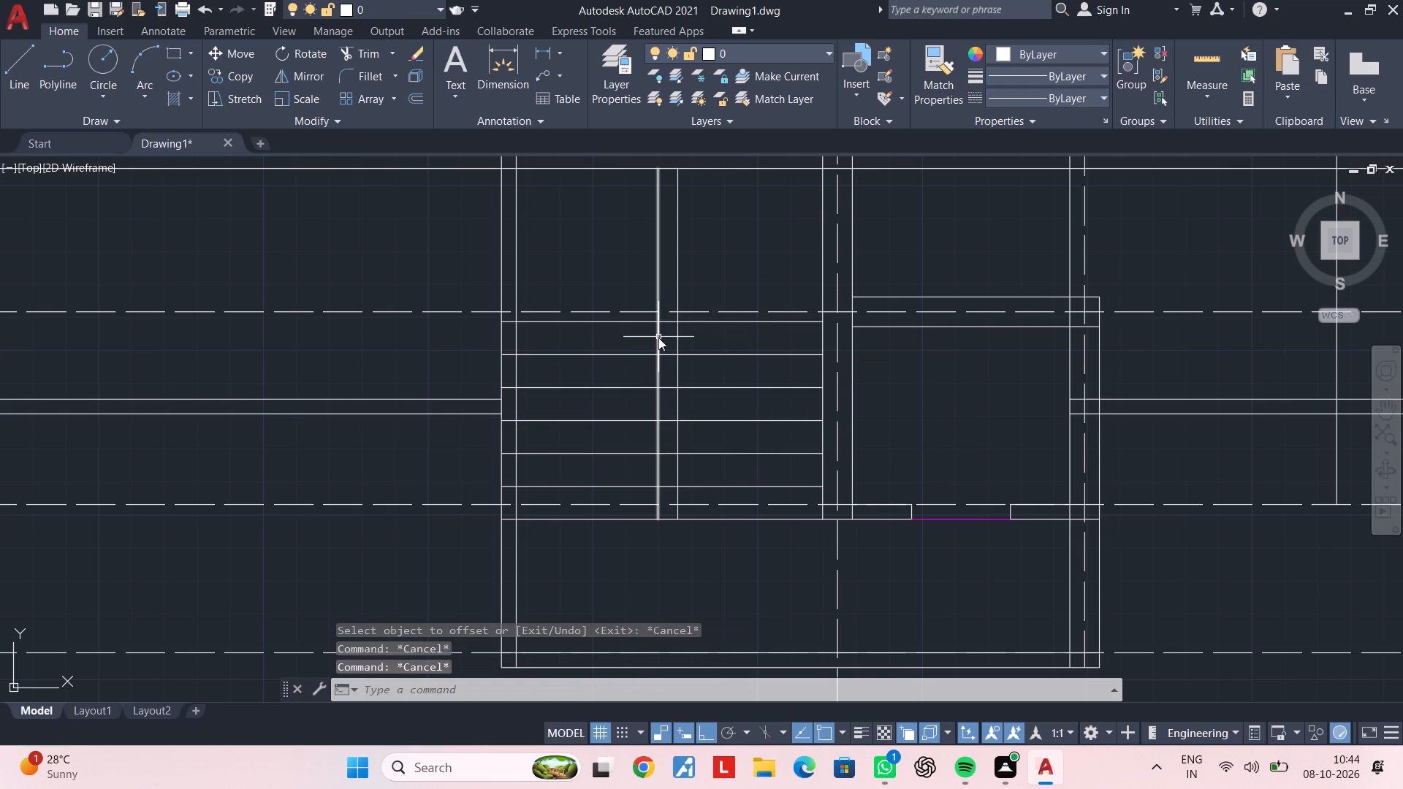
key("r")
key("space")
scroll(510, 329, "up", 2)
left_click(507, 303)
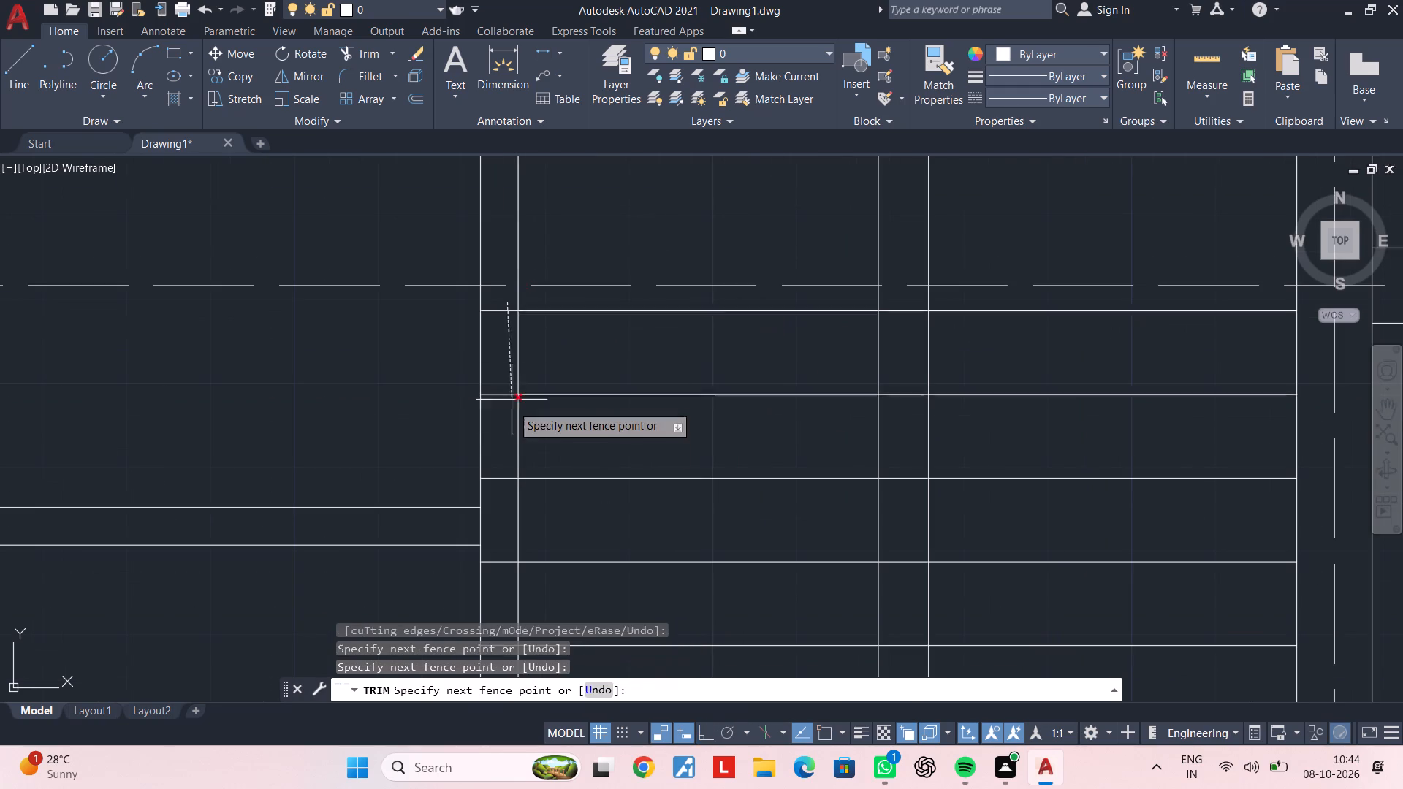
scroll(511, 441, "down", 1)
middle_click_drag(505, 438, 516, 323)
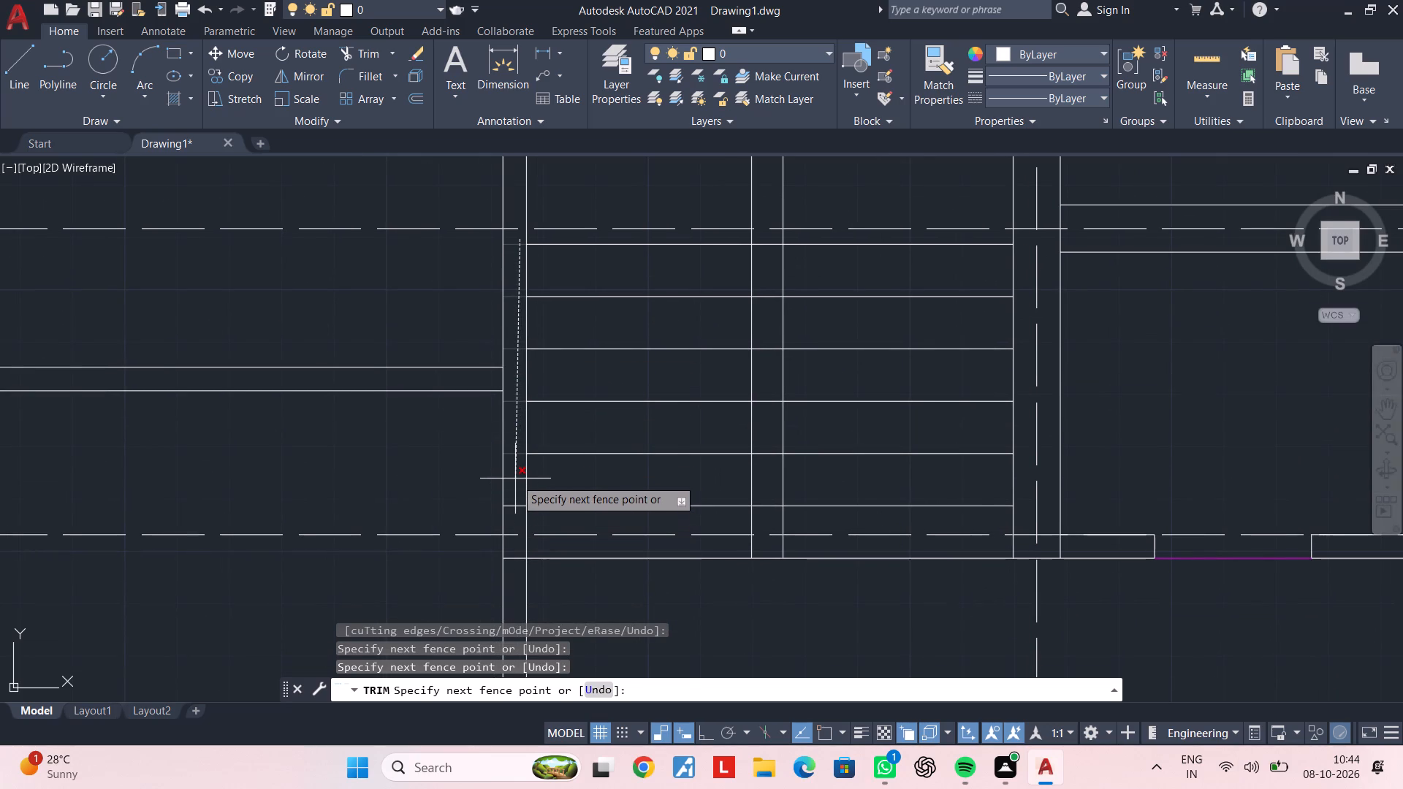
scroll(515, 479, "up", 1)
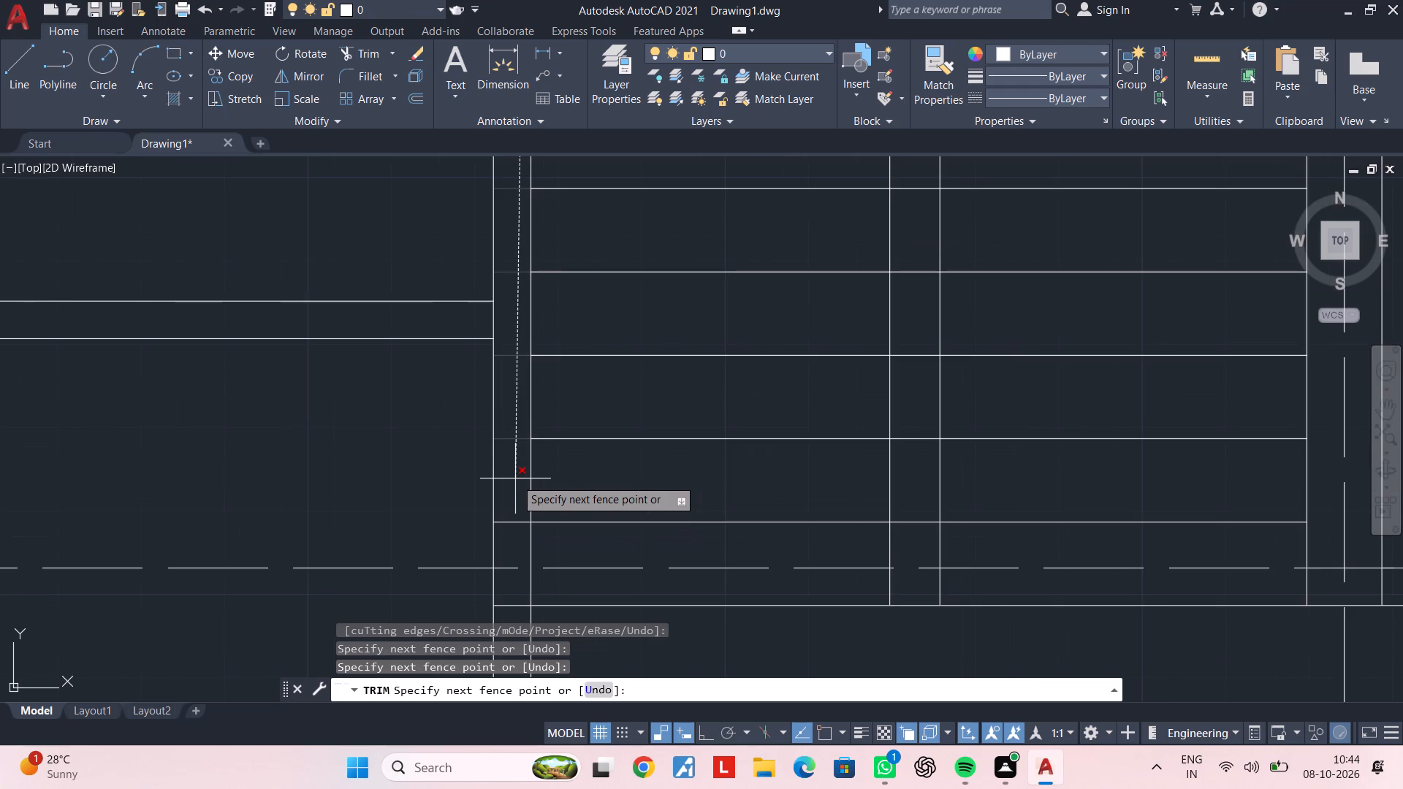
left_click(521, 542)
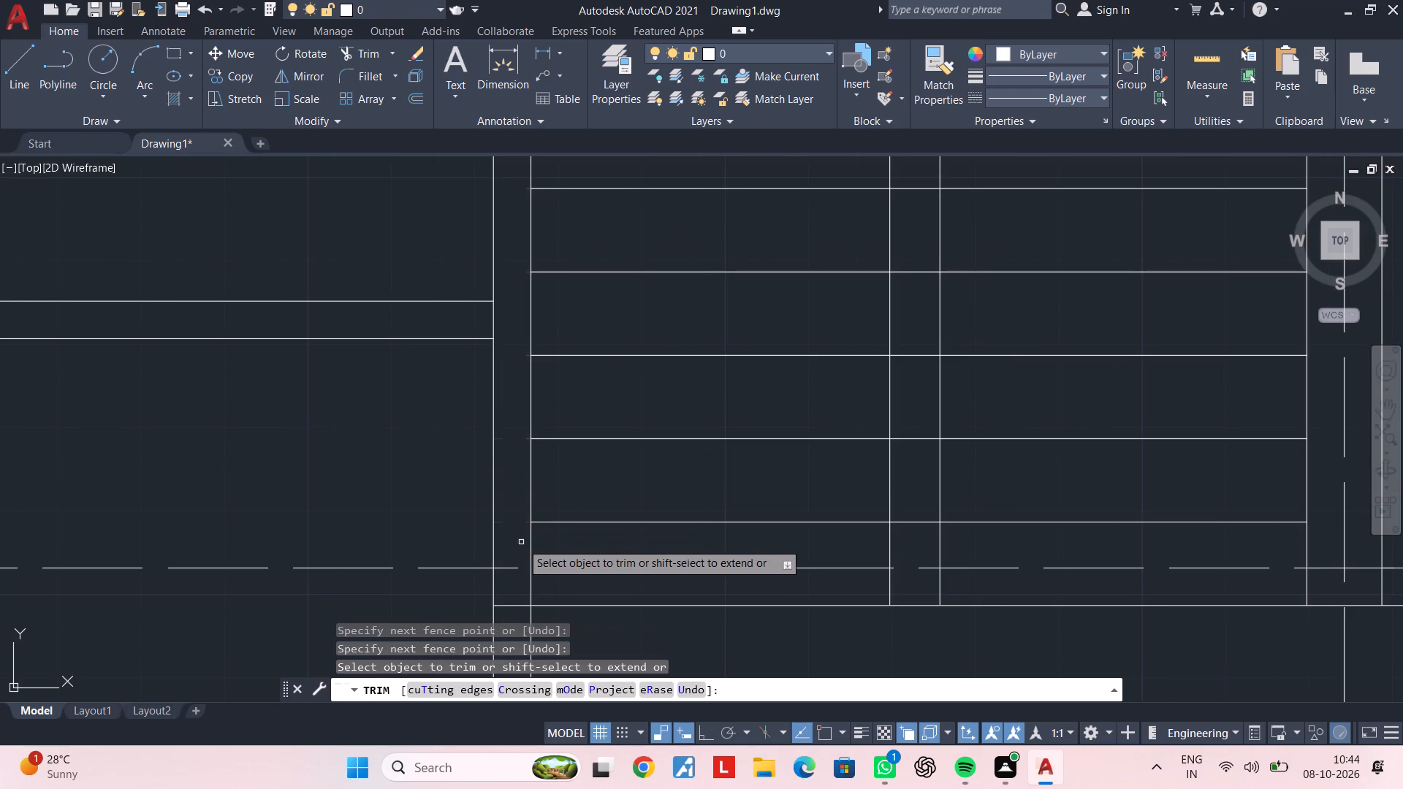
scroll(523, 532, "down", 1)
middle_click_drag(522, 500, 524, 389)
left_click(522, 470)
scroll(617, 487, "down", 2)
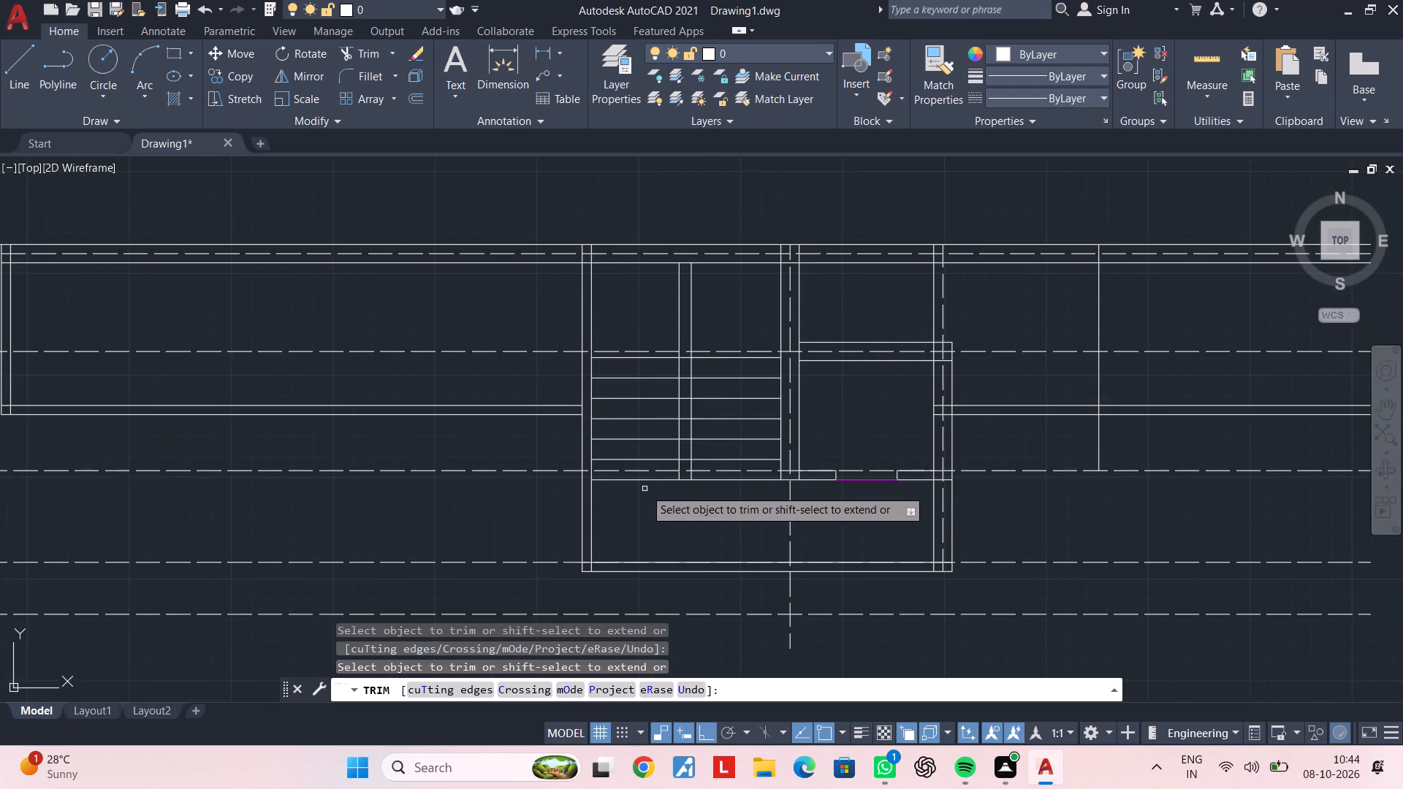
middle_click_drag(648, 492, 643, 526)
middle_click_drag(753, 558, 705, 570)
scroll(742, 522, "up", 3)
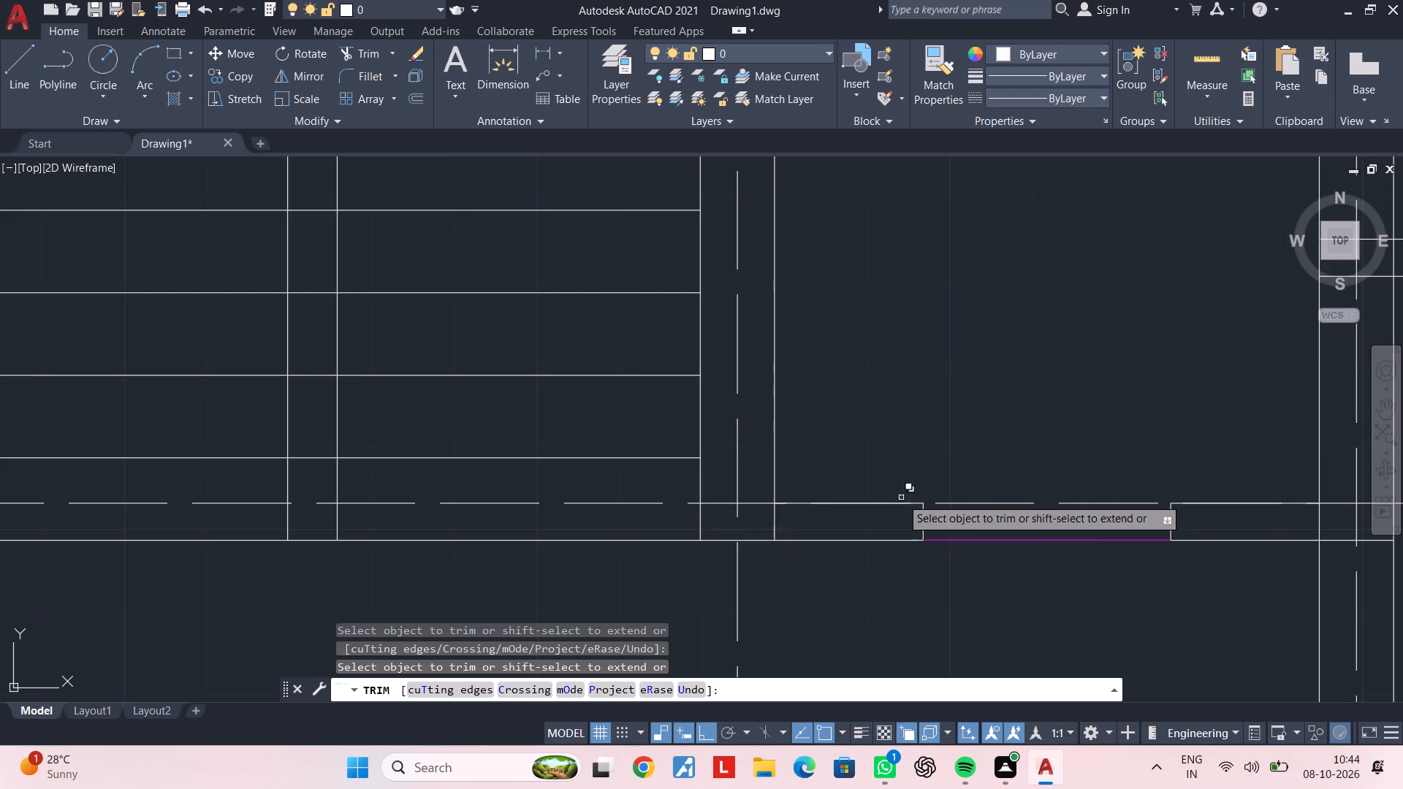
scroll(748, 449, "down", 2)
middle_click_drag(724, 422, 724, 530)
middle_click_drag(622, 436, 712, 390)
key("Escape")
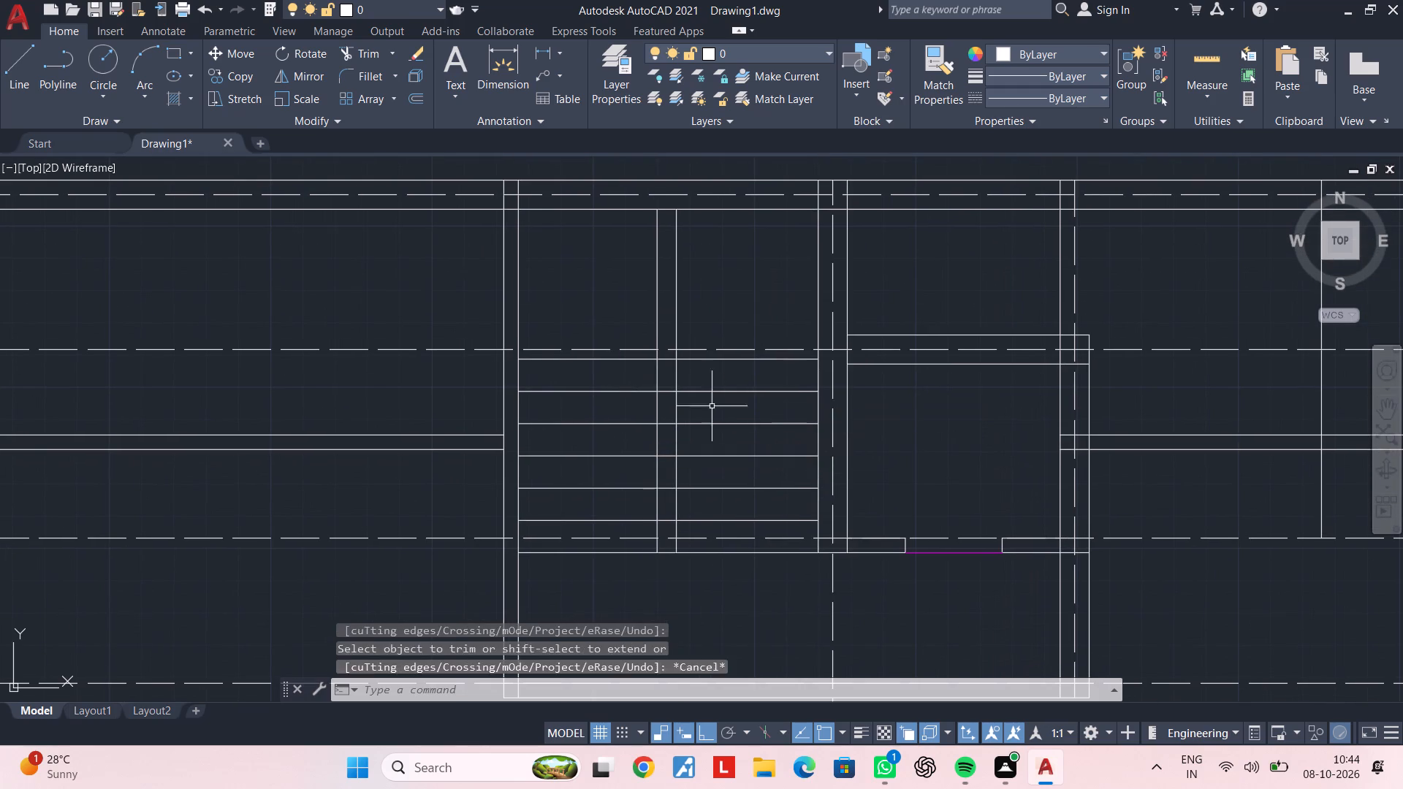
key("Escape")
key("Escape")
key("Escape")
key("Escape")
key("Escape")
Trim the six stair lines between the two central vertical partition lines, leaving a gap between the flights.
scroll(734, 414, "up", 1)
scroll(737, 416, "down", 1)
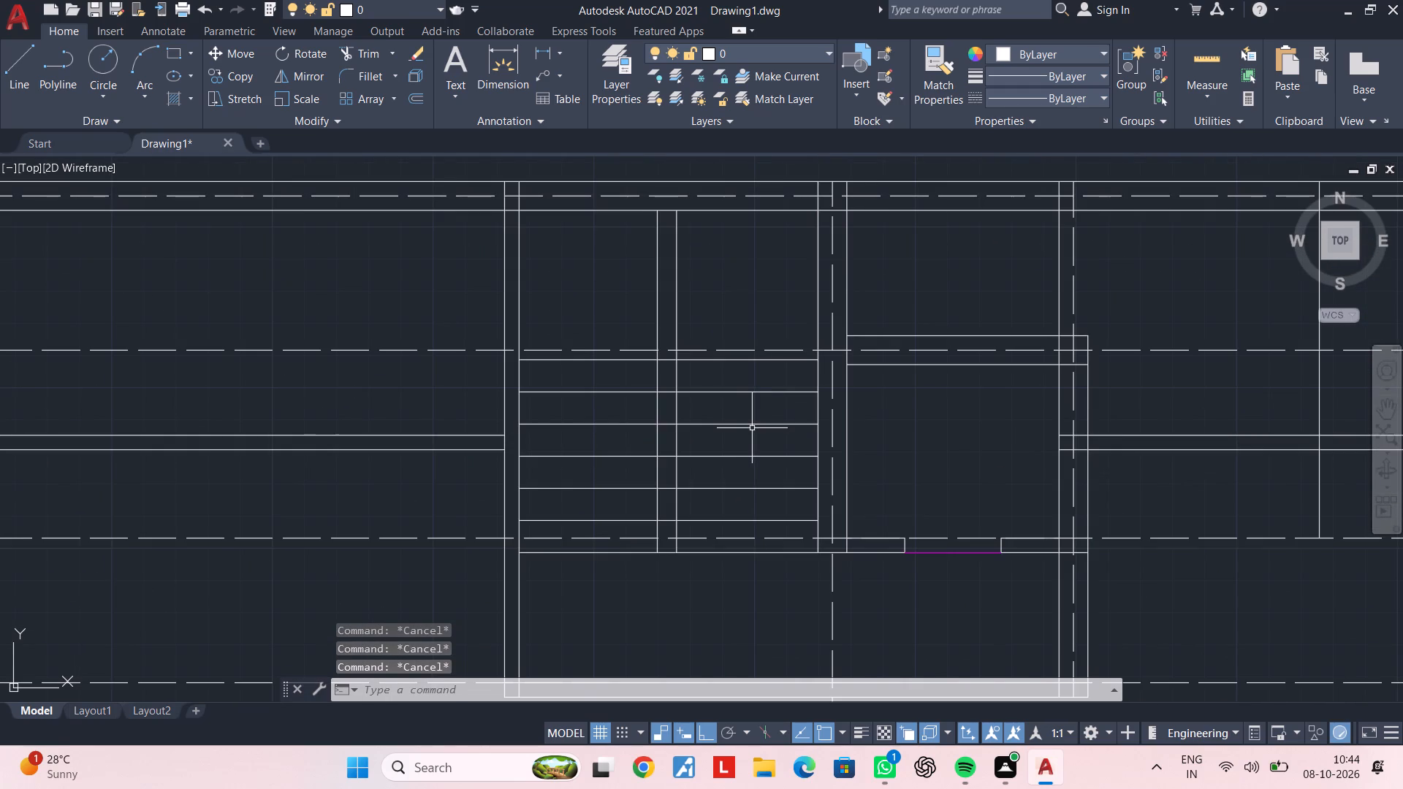
middle_click_drag(752, 428, 793, 430)
key("Escape")
key("Escape")
key("t")
type("r")
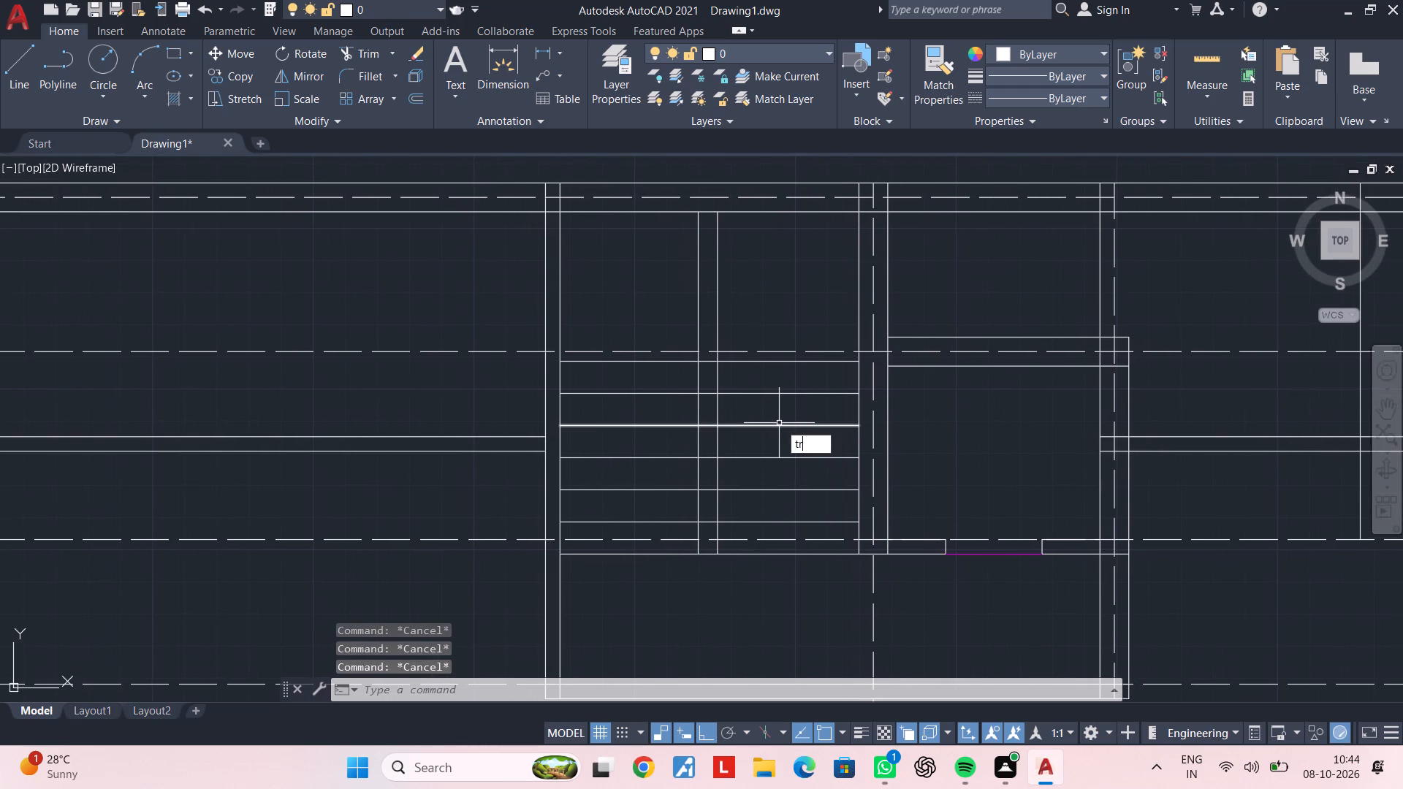
key("space")
scroll(705, 360, "up", 2)
left_click(704, 354)
middle_click_drag(711, 495, 716, 279)
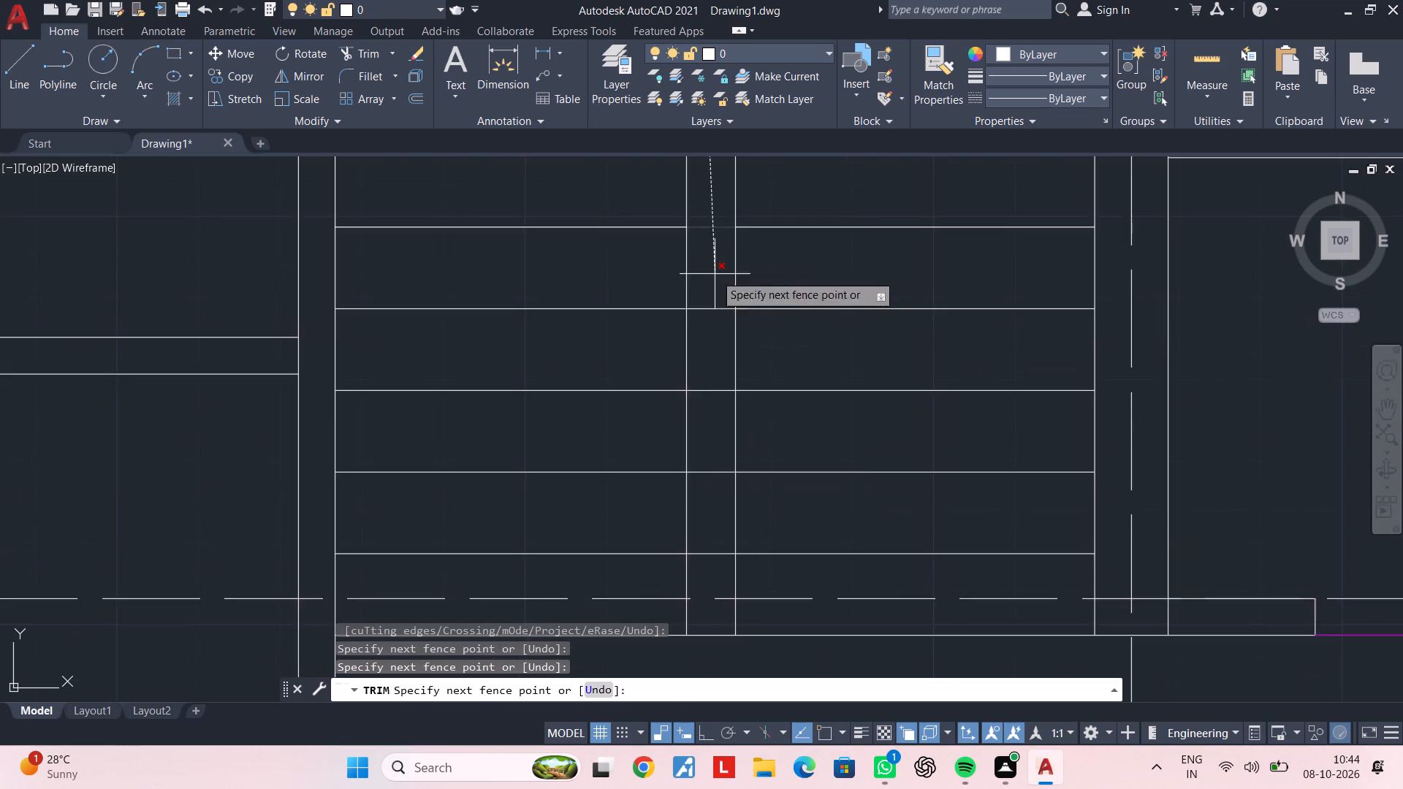
scroll(715, 424, "down", 2)
middle_click_drag(715, 436, 715, 487)
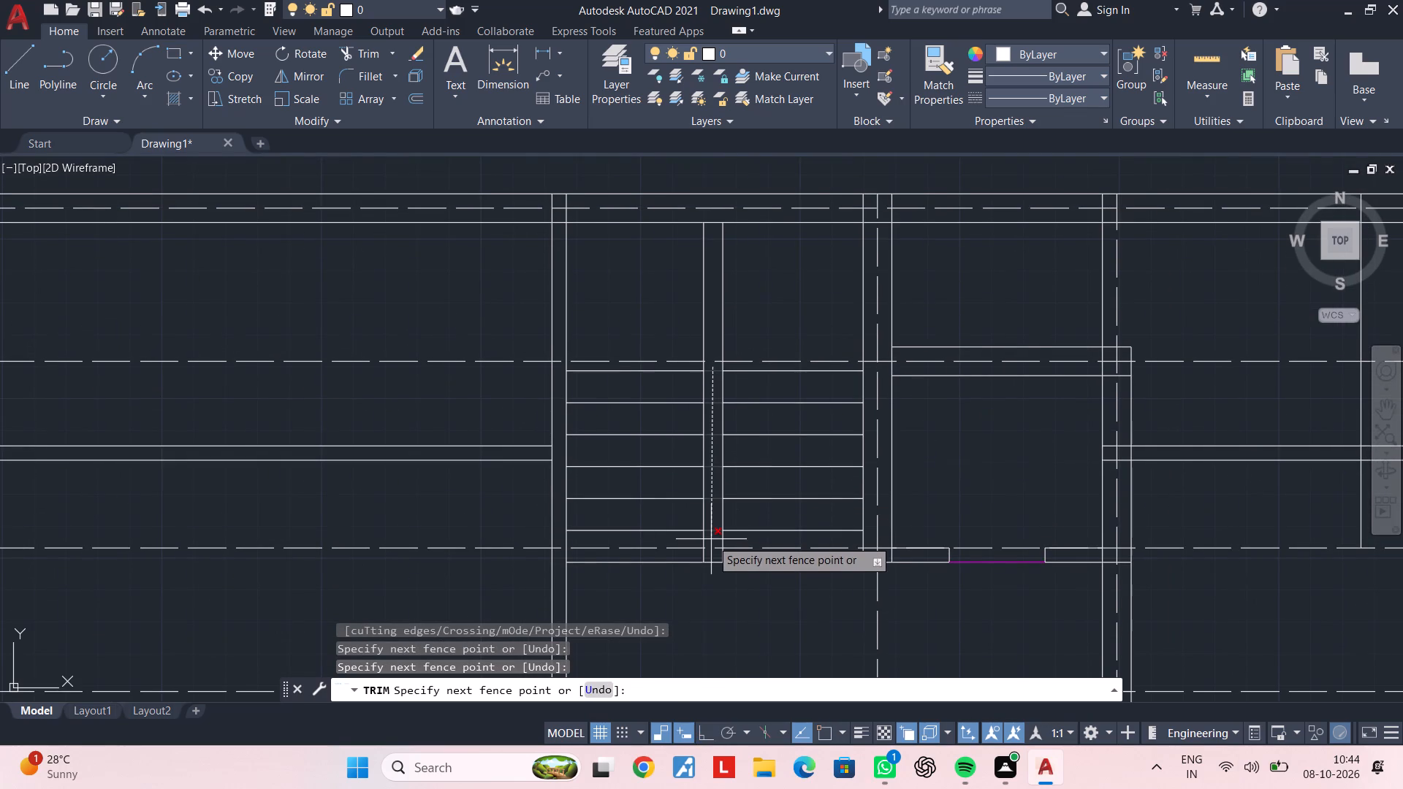
left_click(711, 539)
scroll(711, 539, "up", 2)
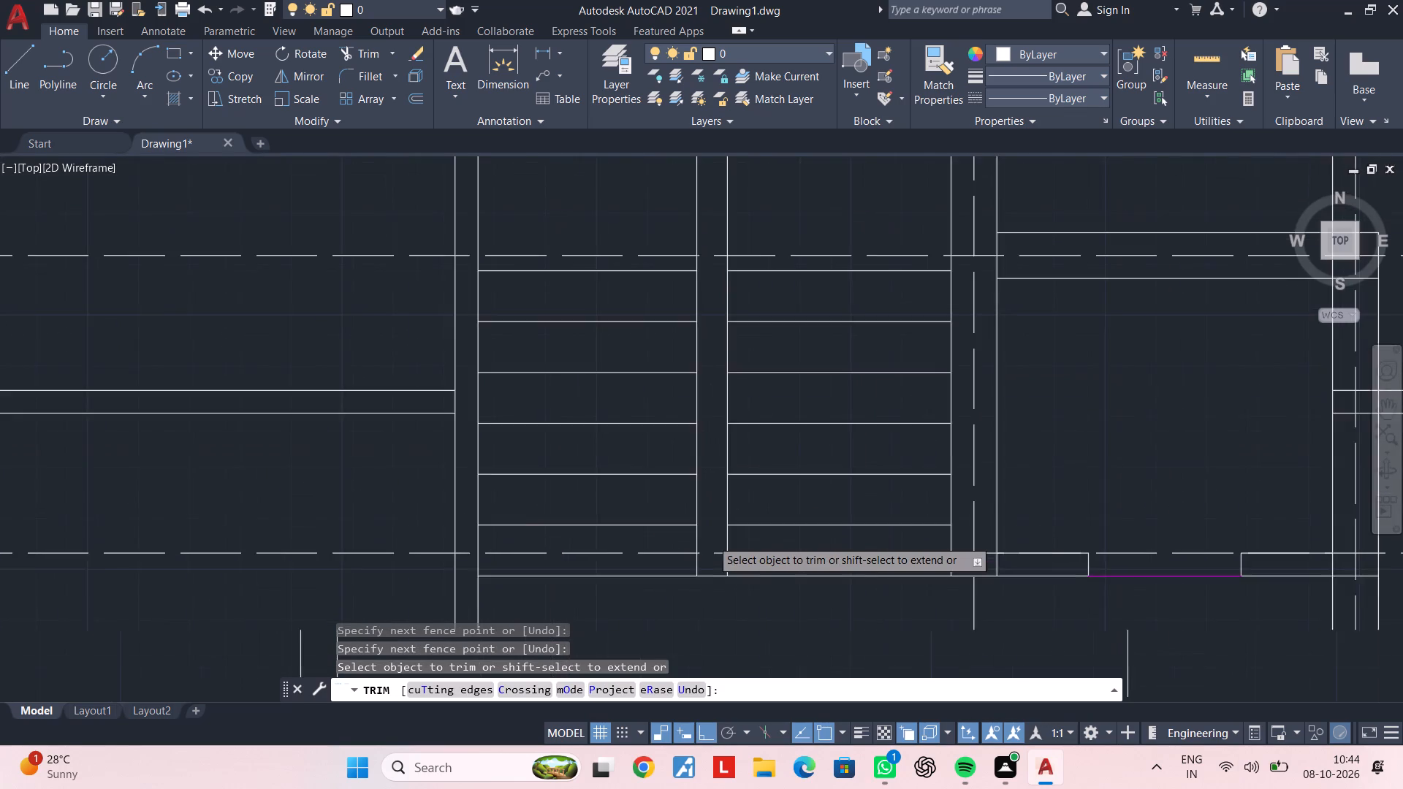
key("Escape")
key("Escape")
key("Escape")
Change the colour of both flights' stair lines, their base line and the two central partition lines to magenta.
scroll(828, 477, "down", 1)
middle_click_drag(829, 480, 831, 526)
scroll(831, 526, "down", 1)
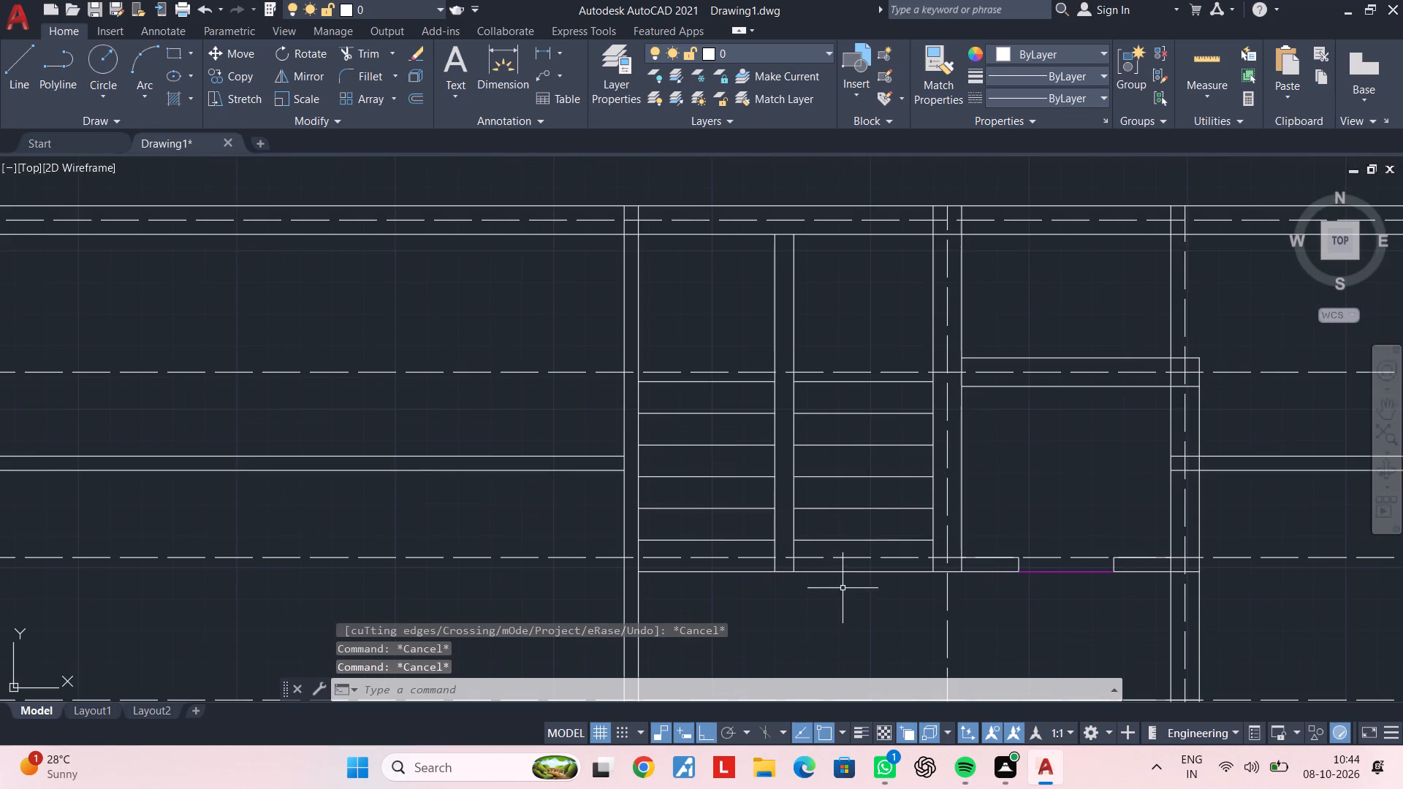
left_click(843, 572)
scroll(848, 549, "up", 2)
left_click(853, 542)
middle_click_drag(812, 307, 814, 480)
scroll(814, 480, "down", 2)
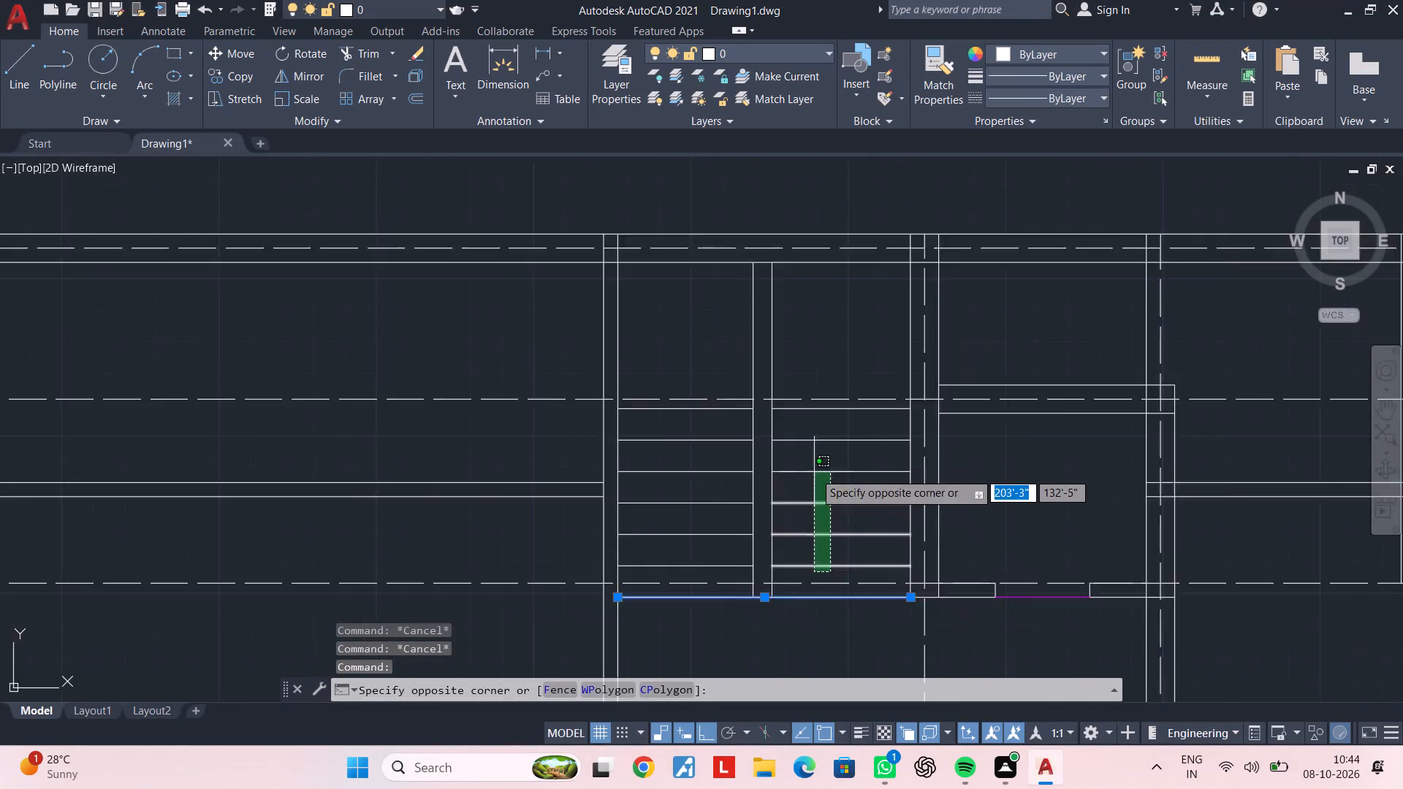
scroll(813, 467, "down", 1)
scroll(804, 438, "up", 3)
left_click(791, 367)
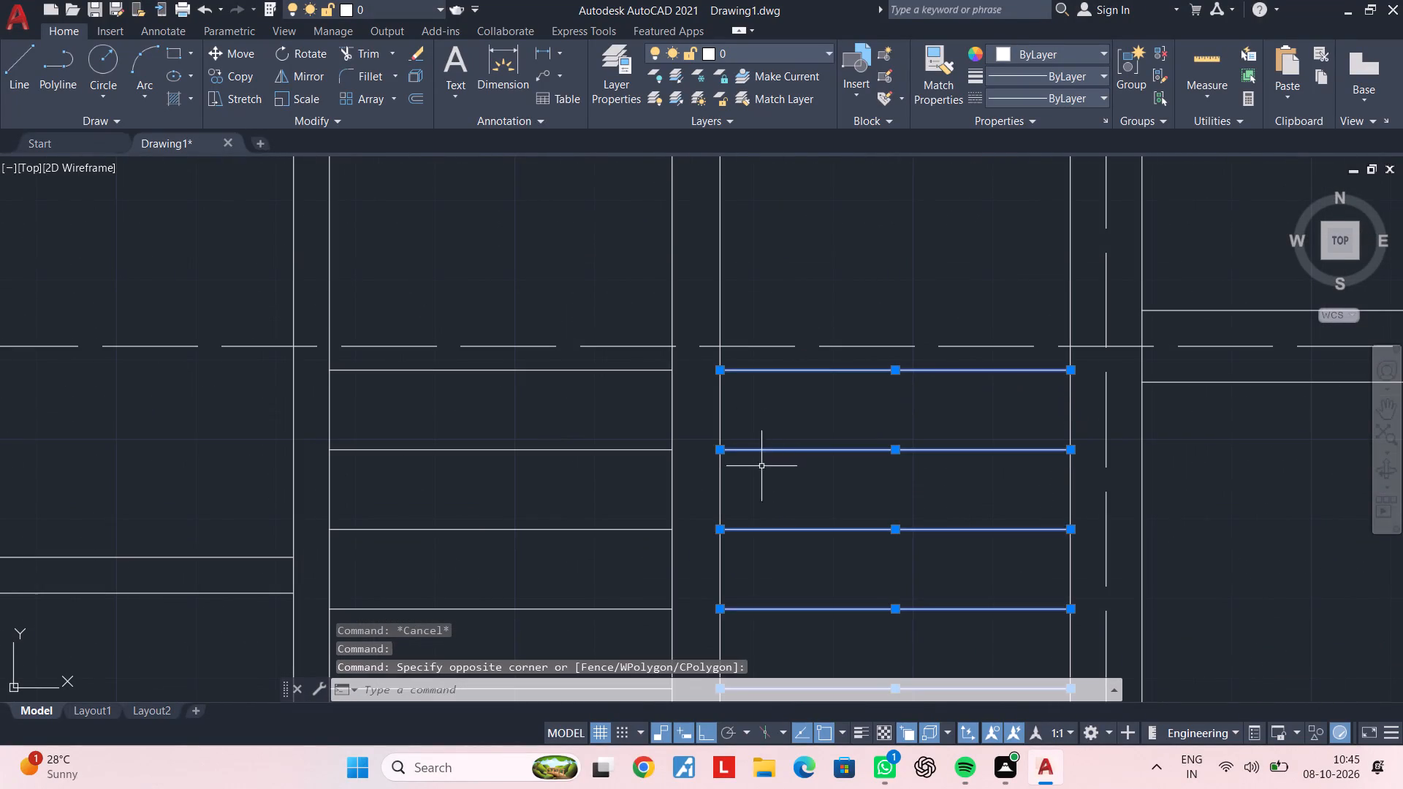
middle_click_drag(761, 470, 844, 386)
left_click_drag(834, 318, 823, 328)
left_click(606, 446)
scroll(646, 485, "down", 2)
middle_click_drag(647, 490, 675, 414)
scroll(667, 446, "up", 1)
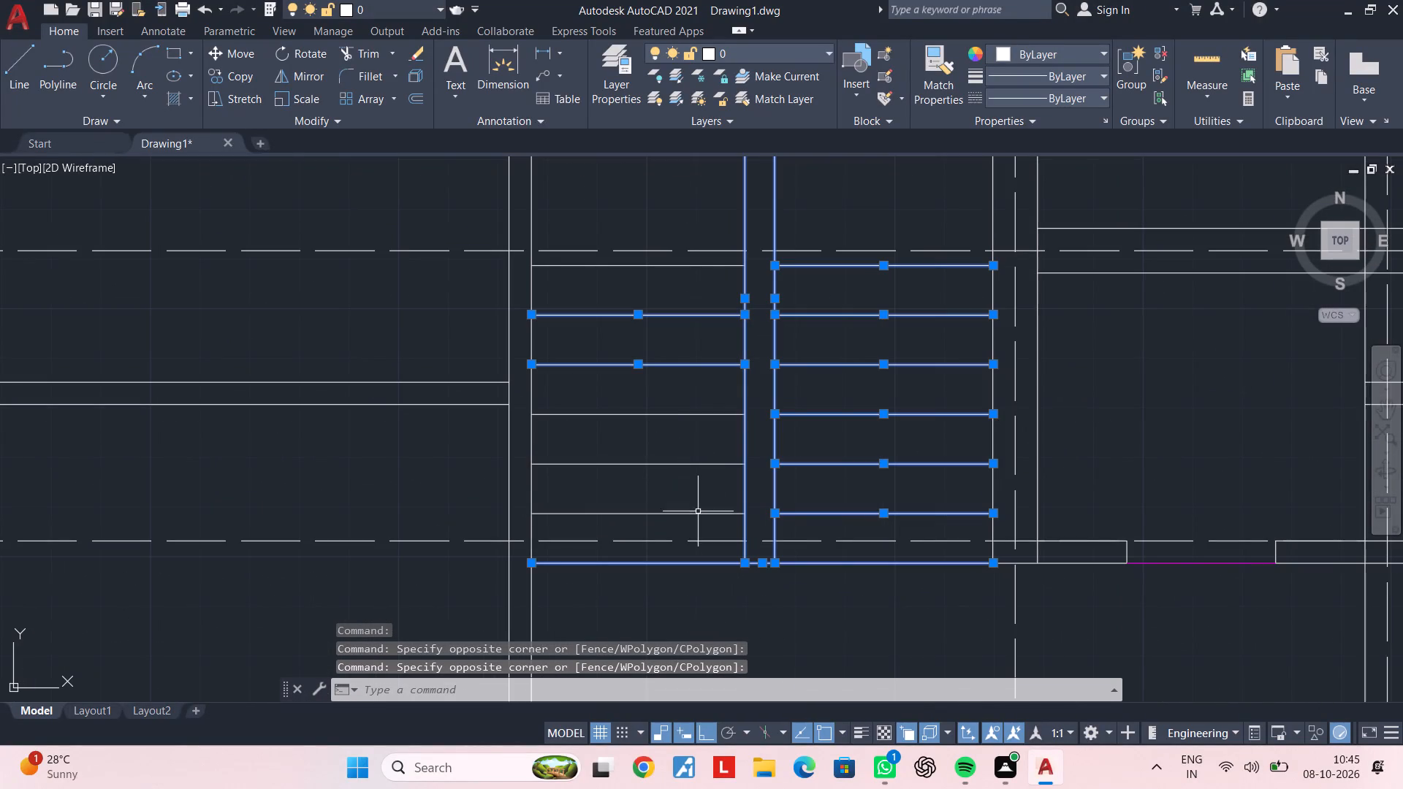
left_click(699, 524)
left_click(658, 405)
scroll(685, 405, "down", 1)
middle_click_drag(686, 413, 661, 560)
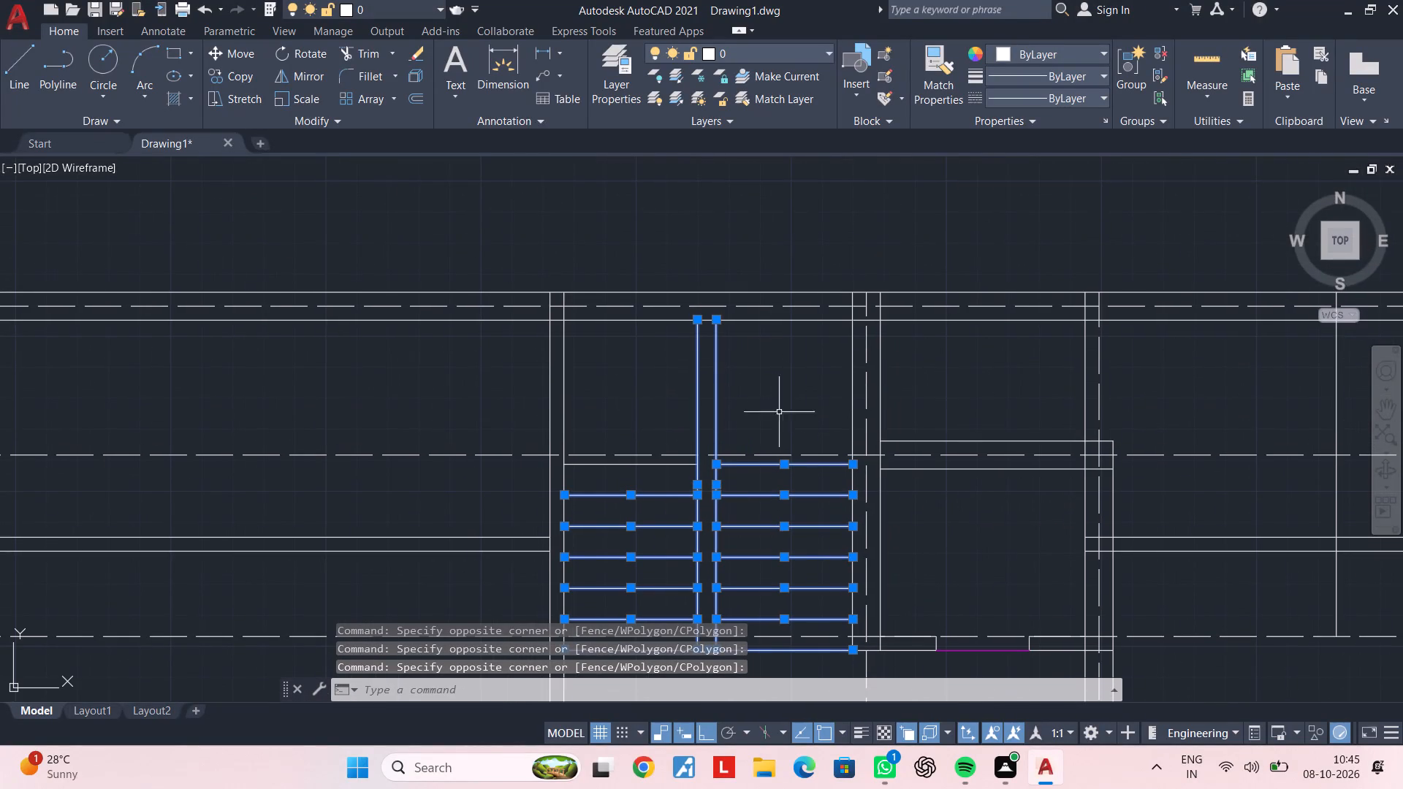
left_click(667, 465)
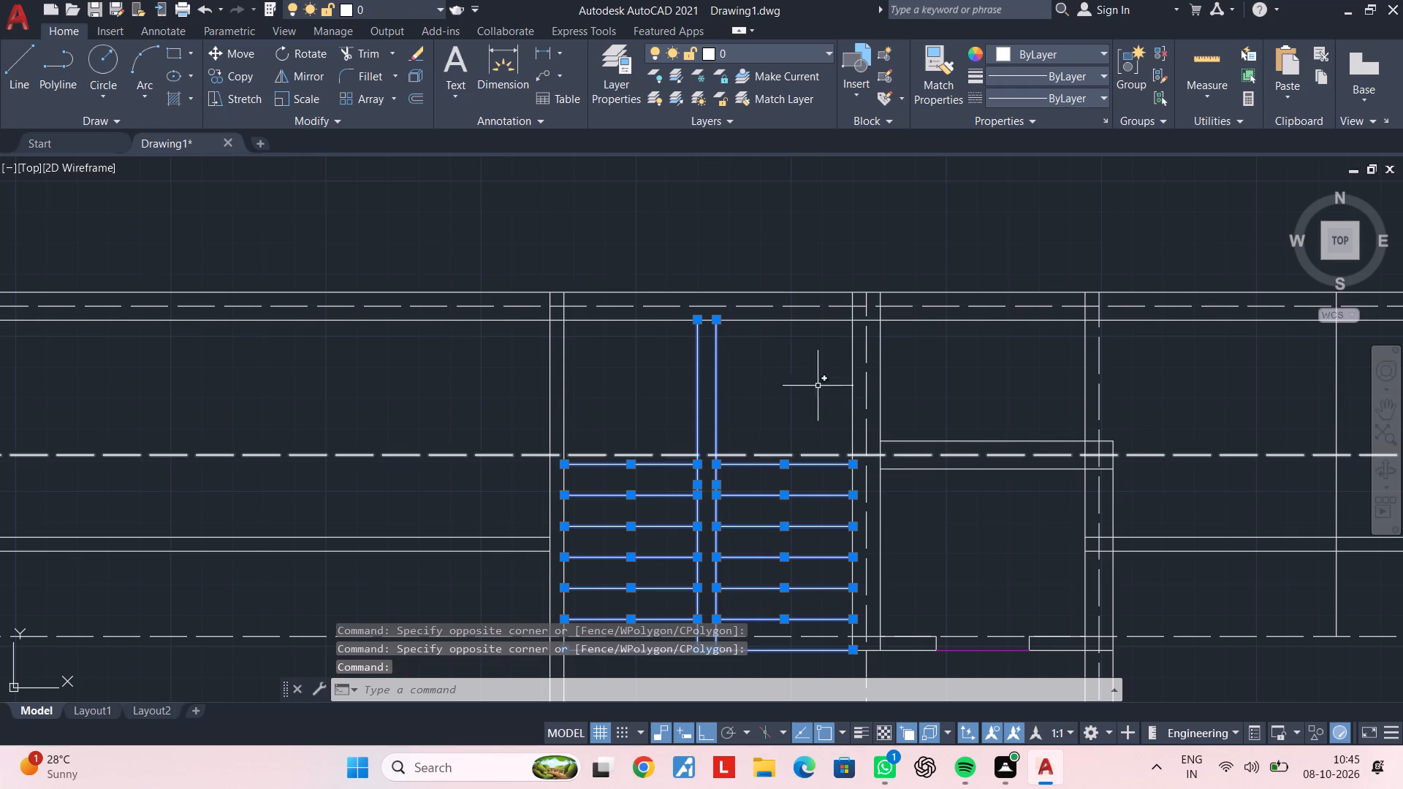
left_click(1066, 56)
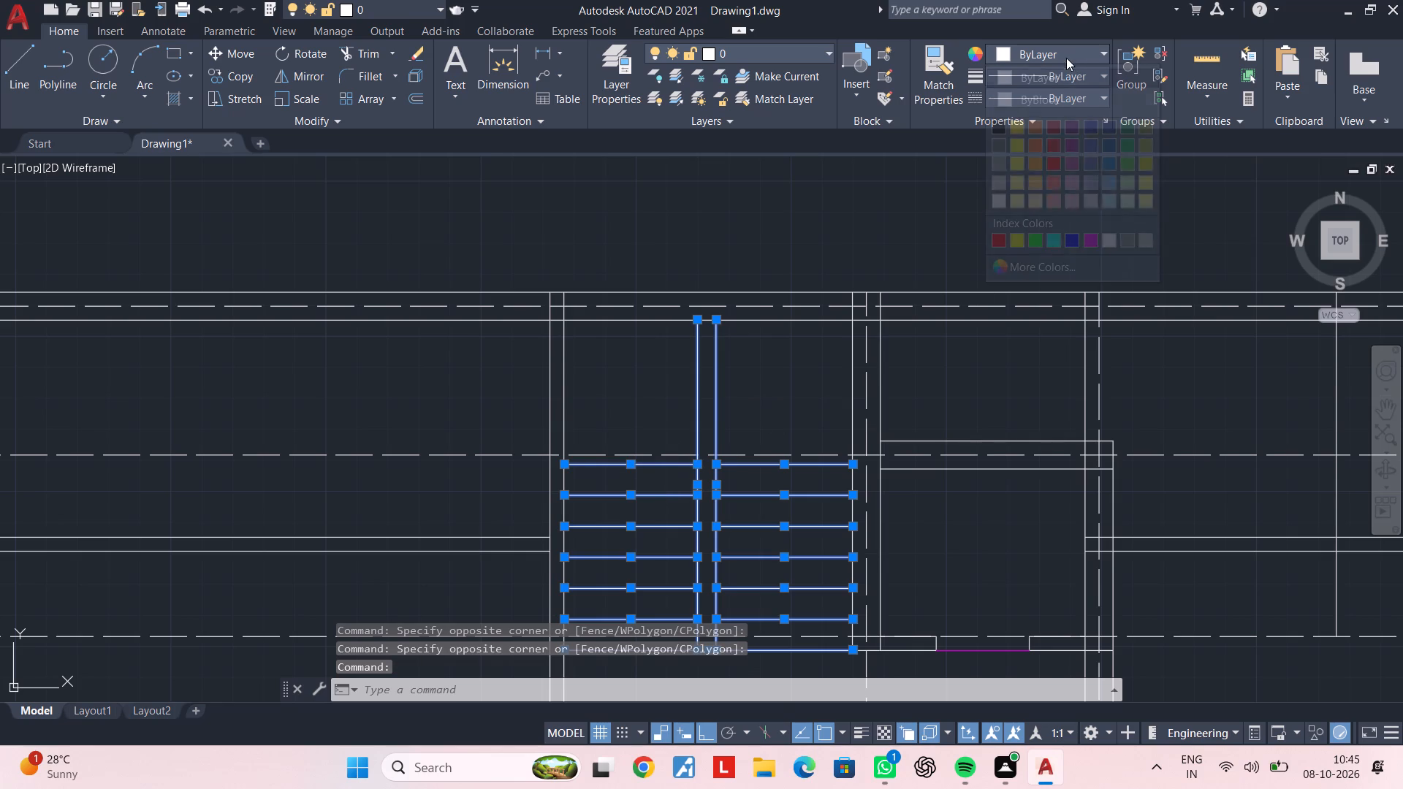
left_click(1085, 243)
key("Escape")
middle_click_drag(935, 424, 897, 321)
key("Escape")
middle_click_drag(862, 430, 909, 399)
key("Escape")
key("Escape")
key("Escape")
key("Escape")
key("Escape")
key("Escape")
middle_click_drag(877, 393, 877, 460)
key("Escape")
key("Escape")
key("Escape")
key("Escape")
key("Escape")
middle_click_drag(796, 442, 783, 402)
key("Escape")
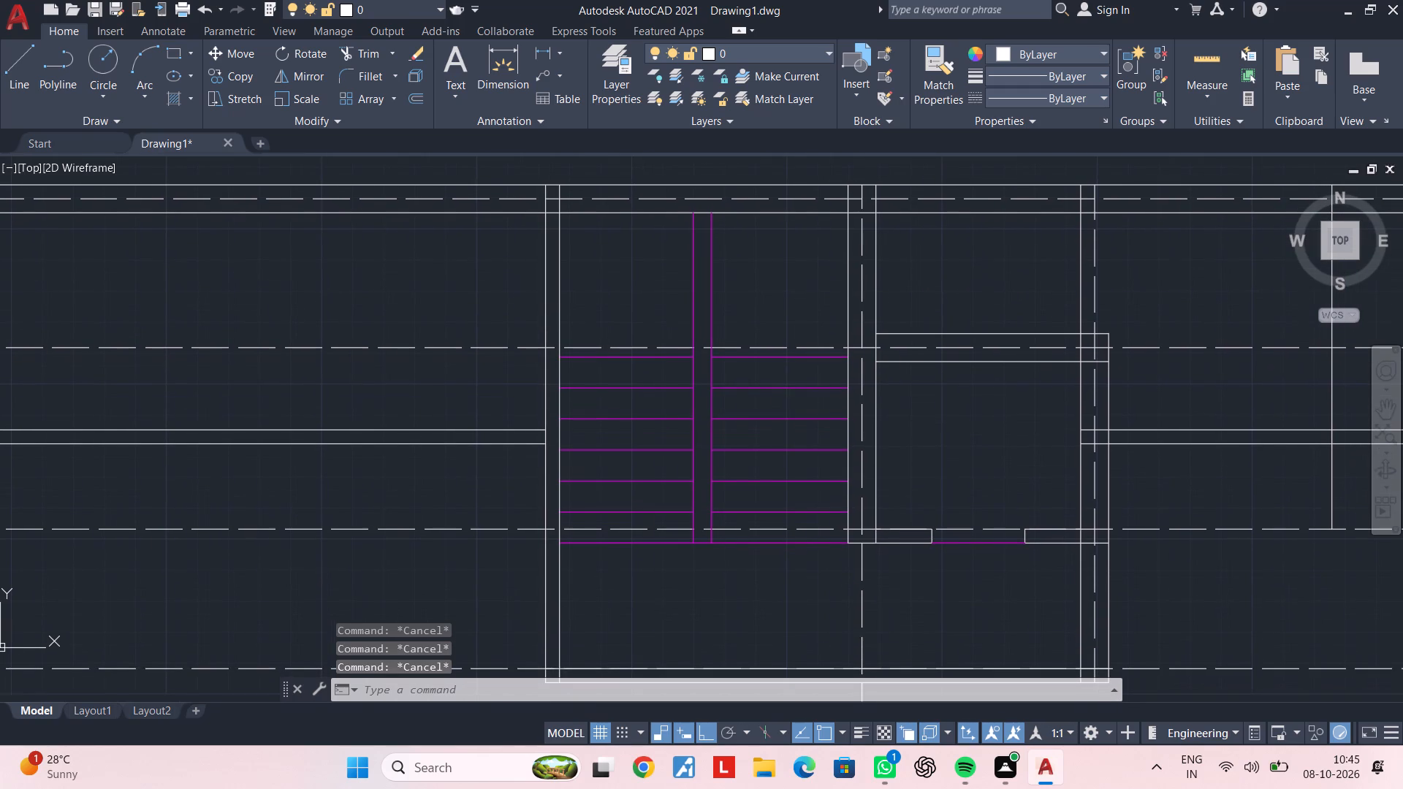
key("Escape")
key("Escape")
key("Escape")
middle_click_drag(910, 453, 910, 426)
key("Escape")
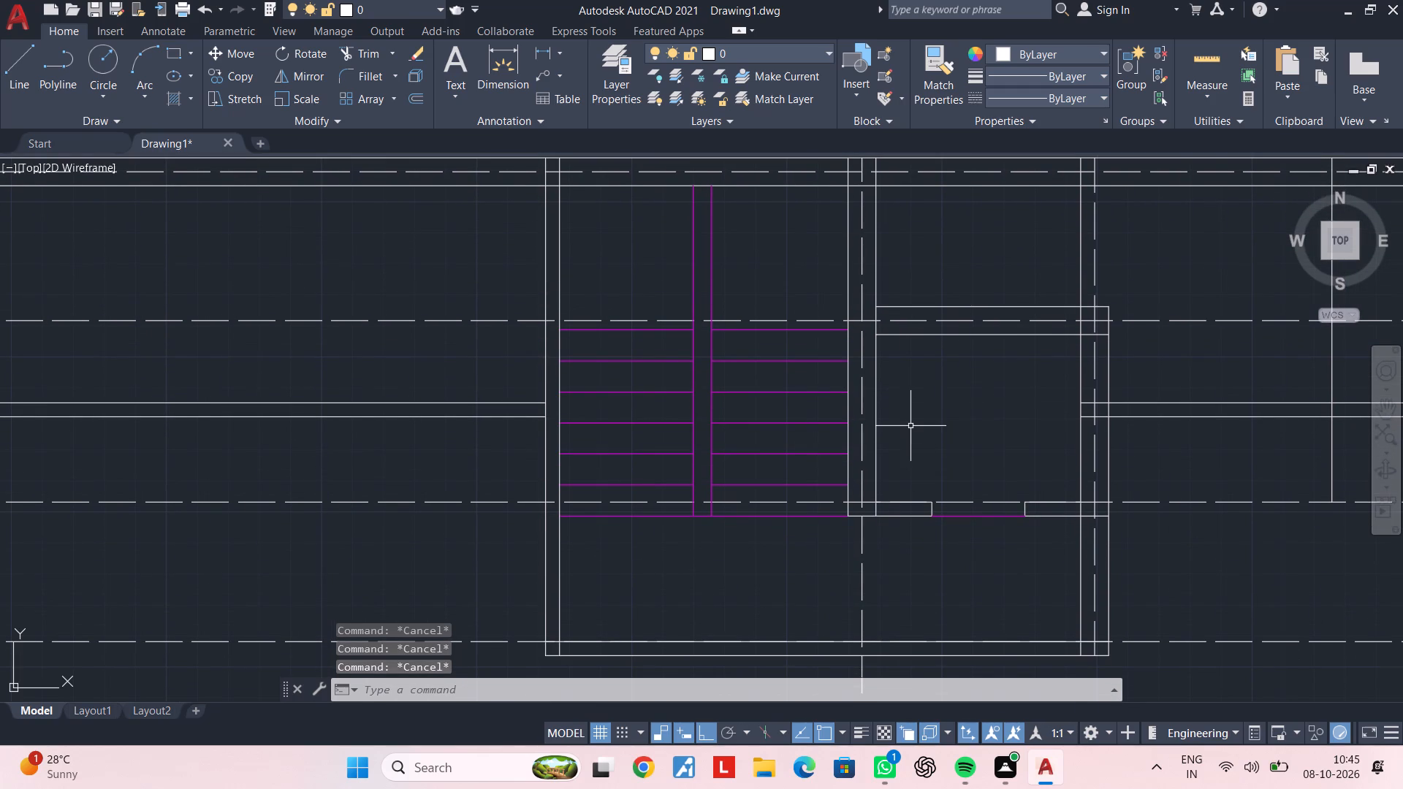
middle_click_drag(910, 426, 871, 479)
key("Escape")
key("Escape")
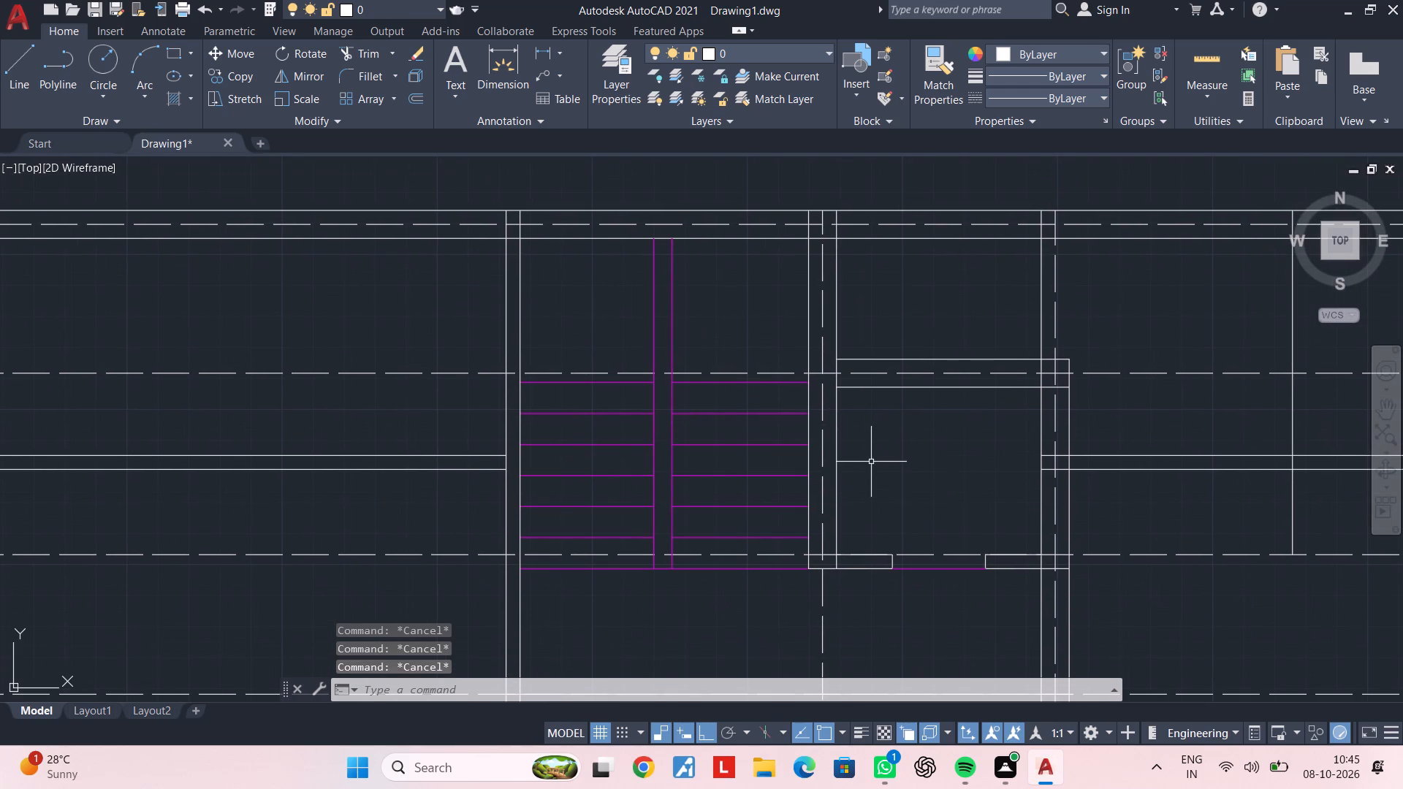
Extend the upper horizontal wall line of the small room east of the stairs to the dividing wall's west face.
key("e")
key("x")
key("space")
left_click(849, 356)
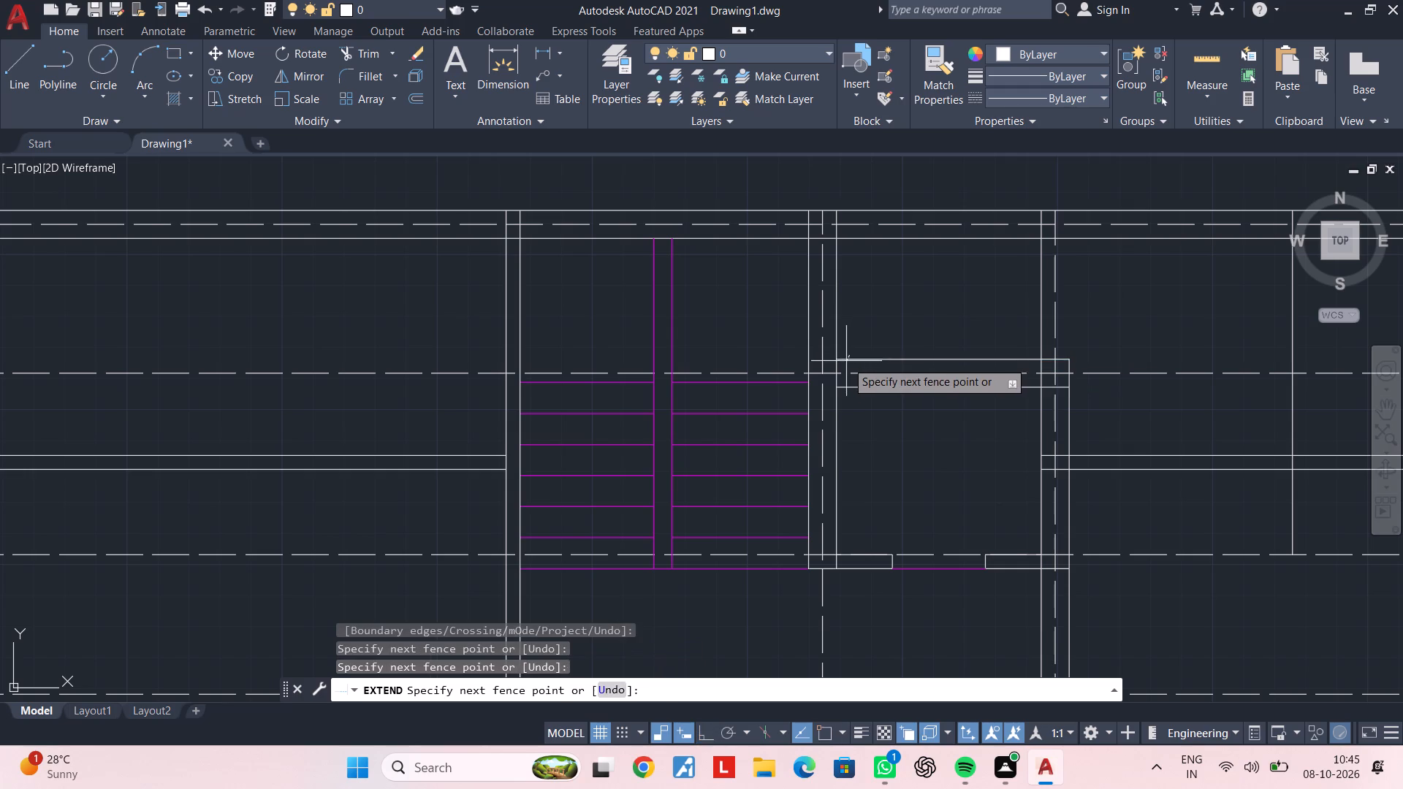
left_click(846, 362)
left_click(829, 360)
key("Escape")
key("Escape")
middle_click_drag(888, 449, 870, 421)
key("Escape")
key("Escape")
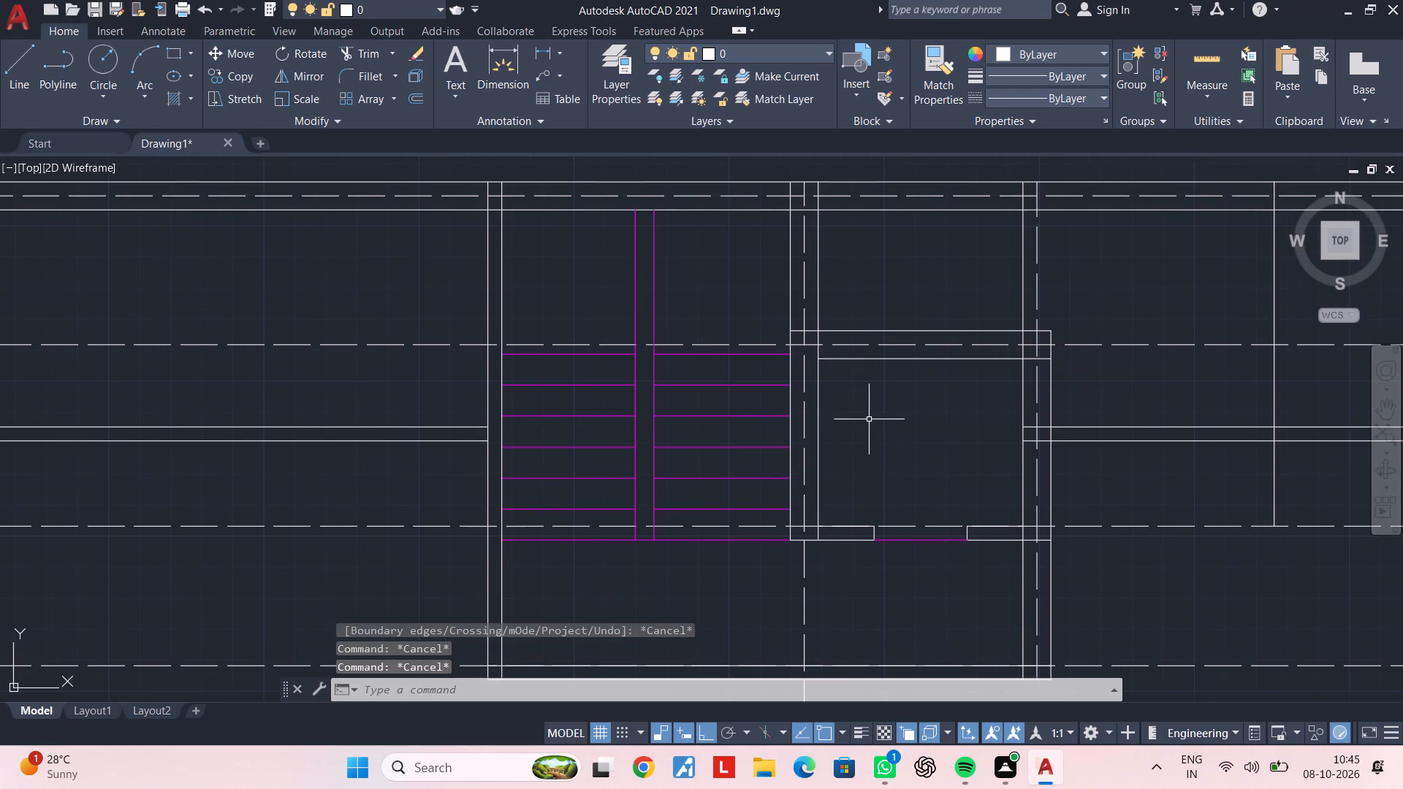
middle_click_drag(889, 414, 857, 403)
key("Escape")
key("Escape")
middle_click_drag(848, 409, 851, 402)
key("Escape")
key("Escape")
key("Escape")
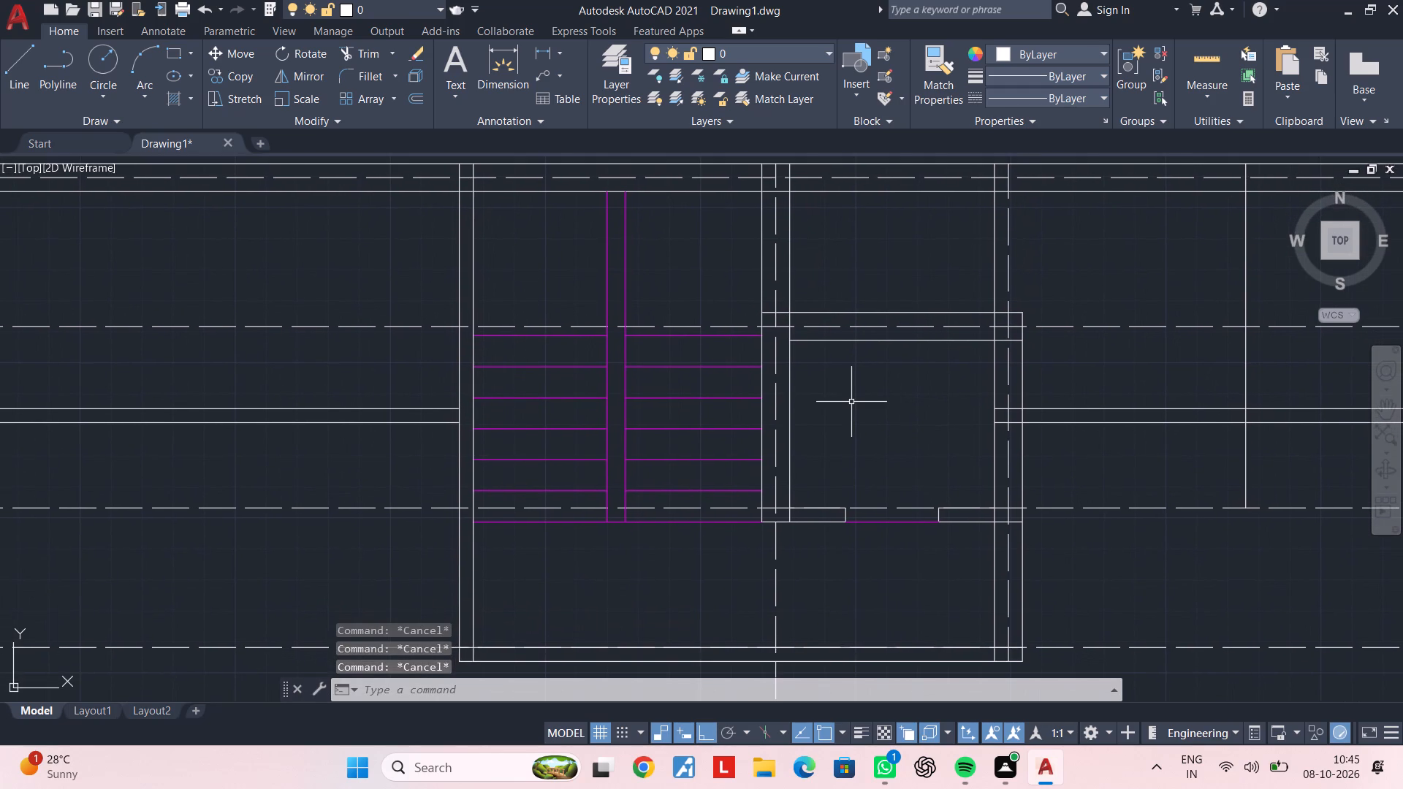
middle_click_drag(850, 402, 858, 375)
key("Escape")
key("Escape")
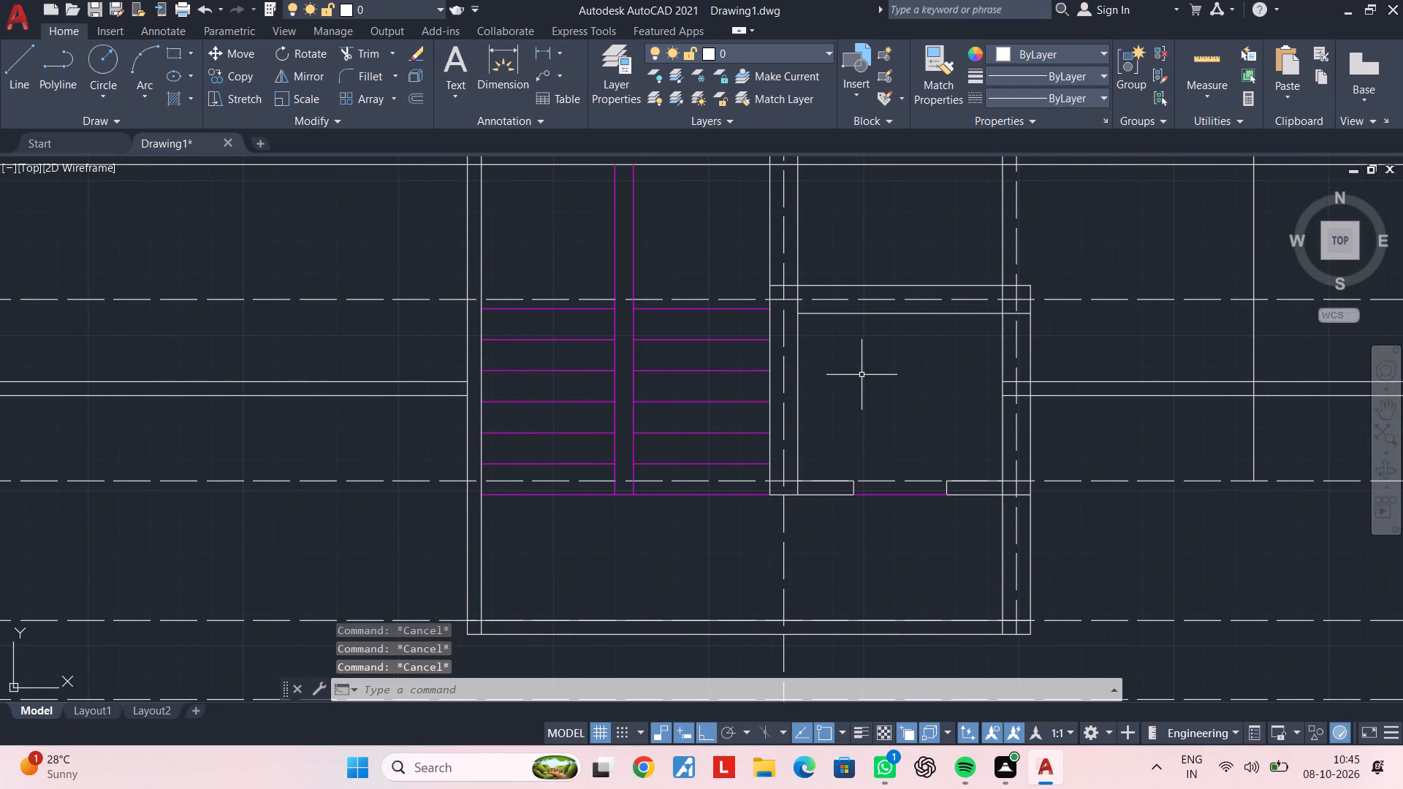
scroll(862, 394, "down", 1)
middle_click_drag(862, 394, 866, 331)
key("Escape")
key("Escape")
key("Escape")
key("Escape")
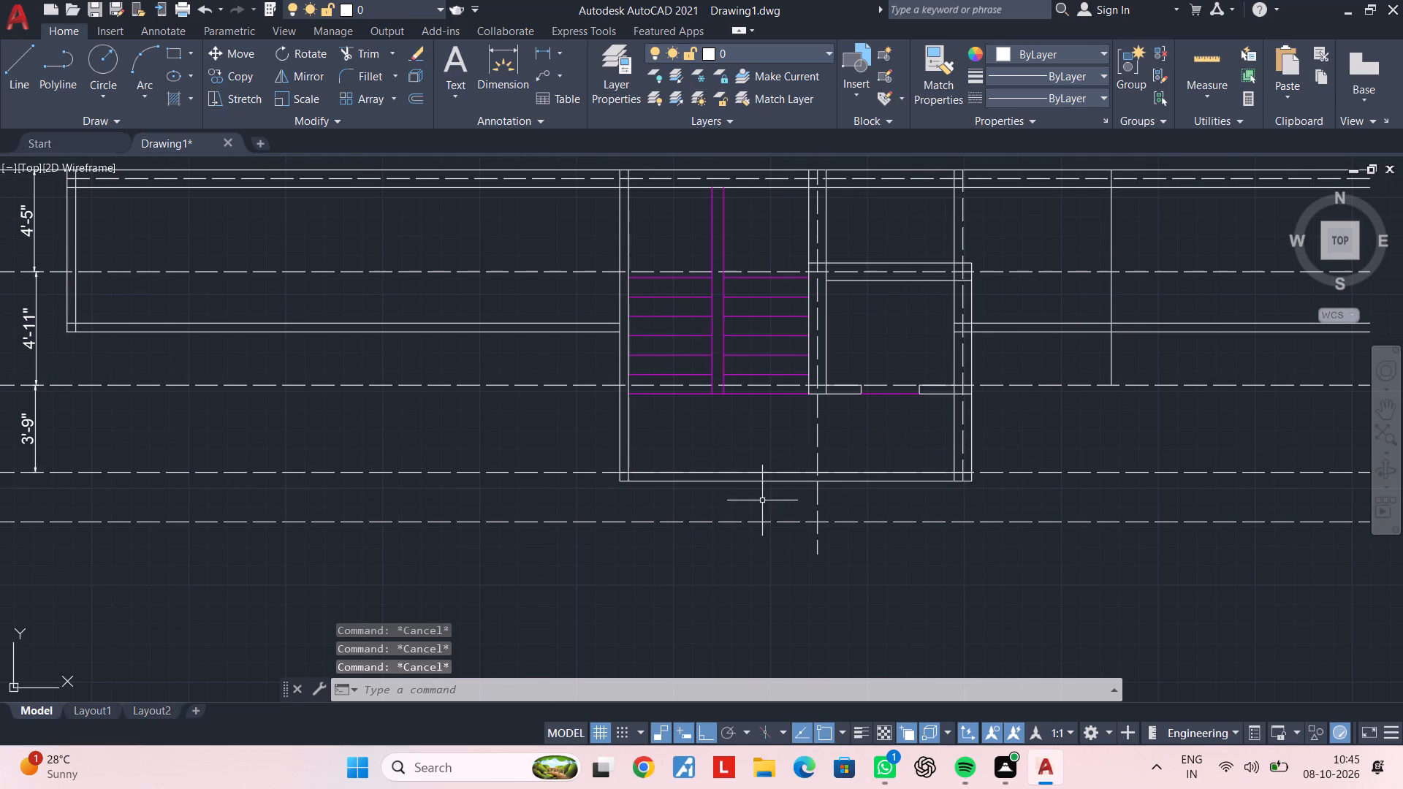
Draw a short vertical line across the south wall's thickness, aligned with the west face of the wall beside the stairs.
scroll(759, 498, "up", 1)
middle_click_drag(799, 492, 756, 491)
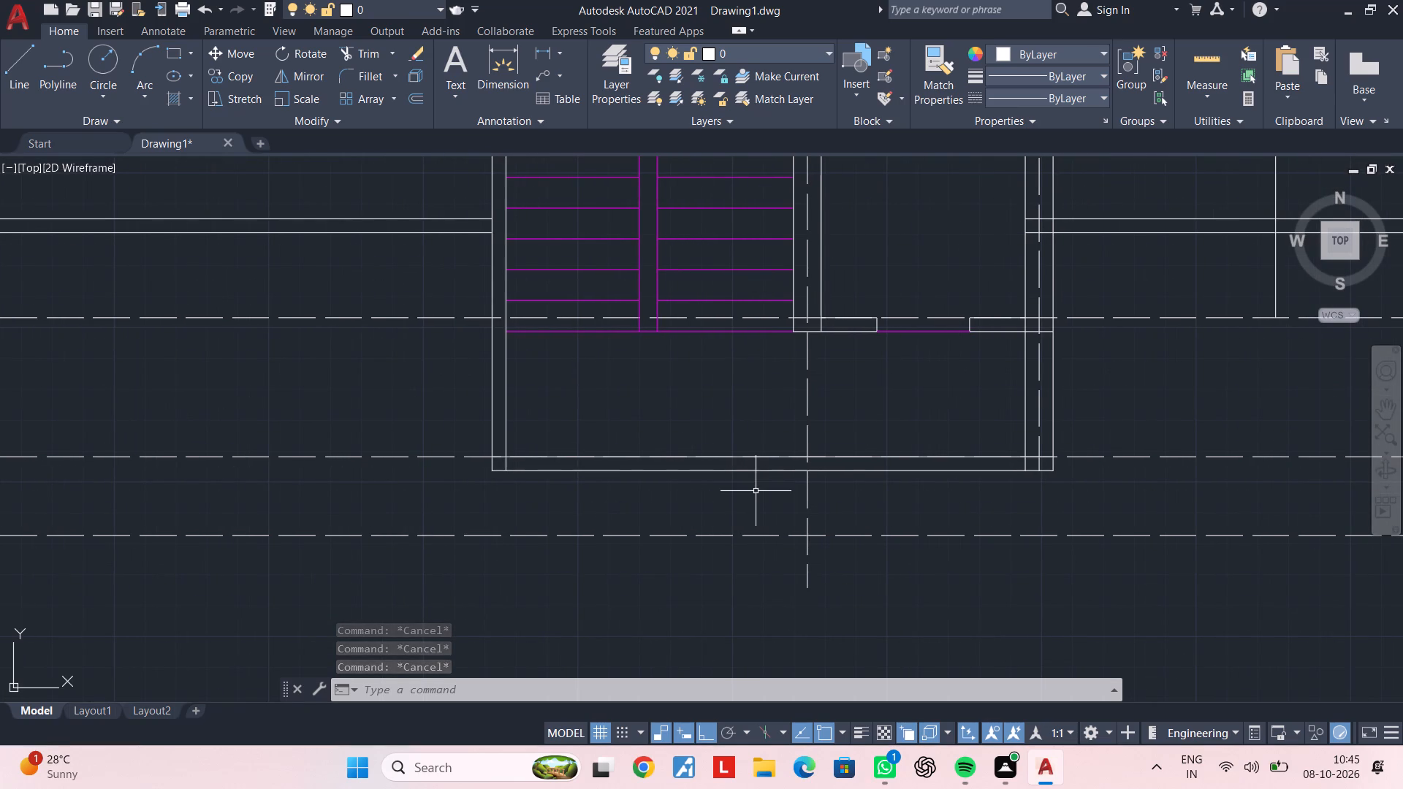
key("Escape")
key("Escape")
key("Escape")
key("Escape")
type("l")
key("space")
scroll(802, 467, "up", 1)
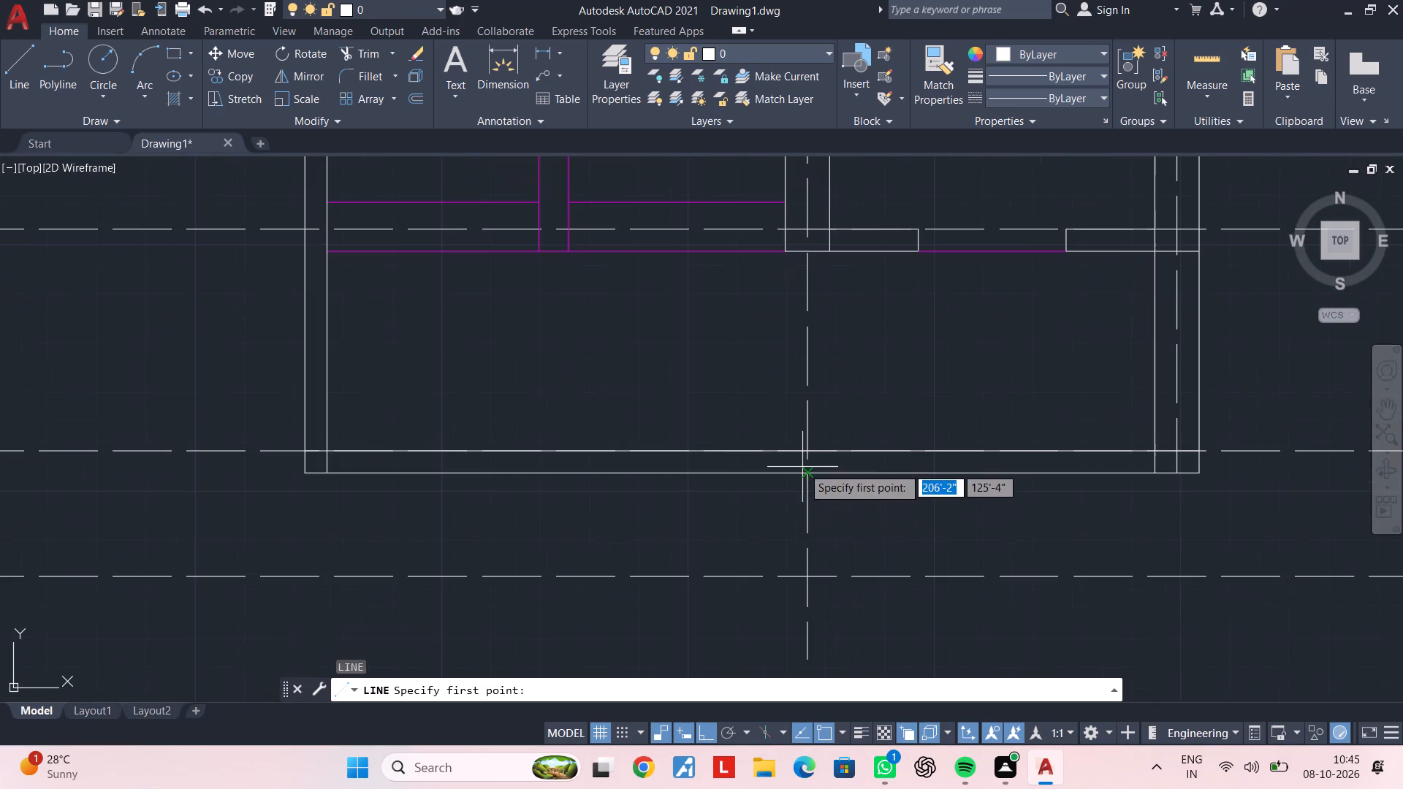
left_click(786, 451)
left_click(781, 479)
key("Escape")
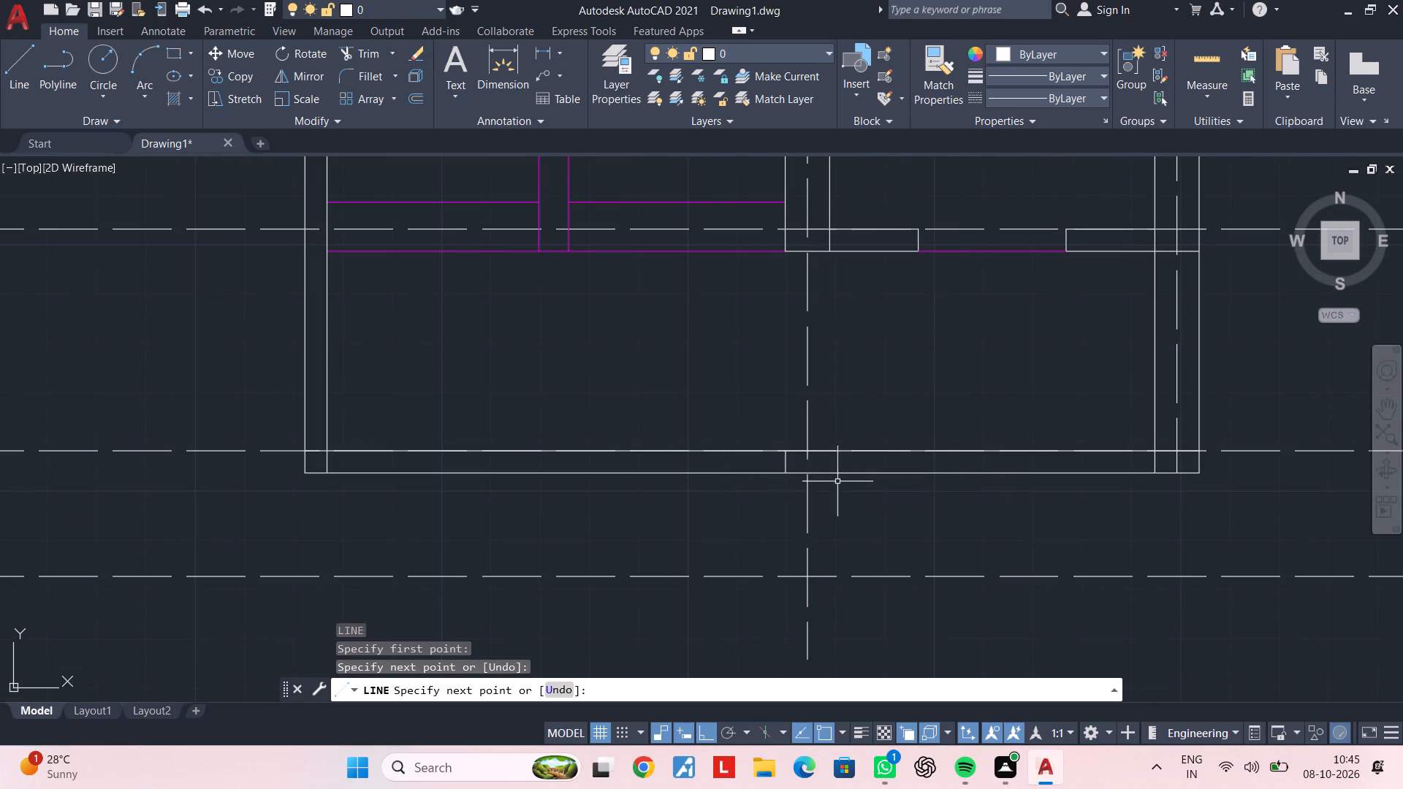
key("Escape")
key("Escape")
key("Escape")
key("Escape")
key("Escape")
Offset the short vertical line in the south wall 4' to the west to mark the opening's other side.
type("of")
key("space")
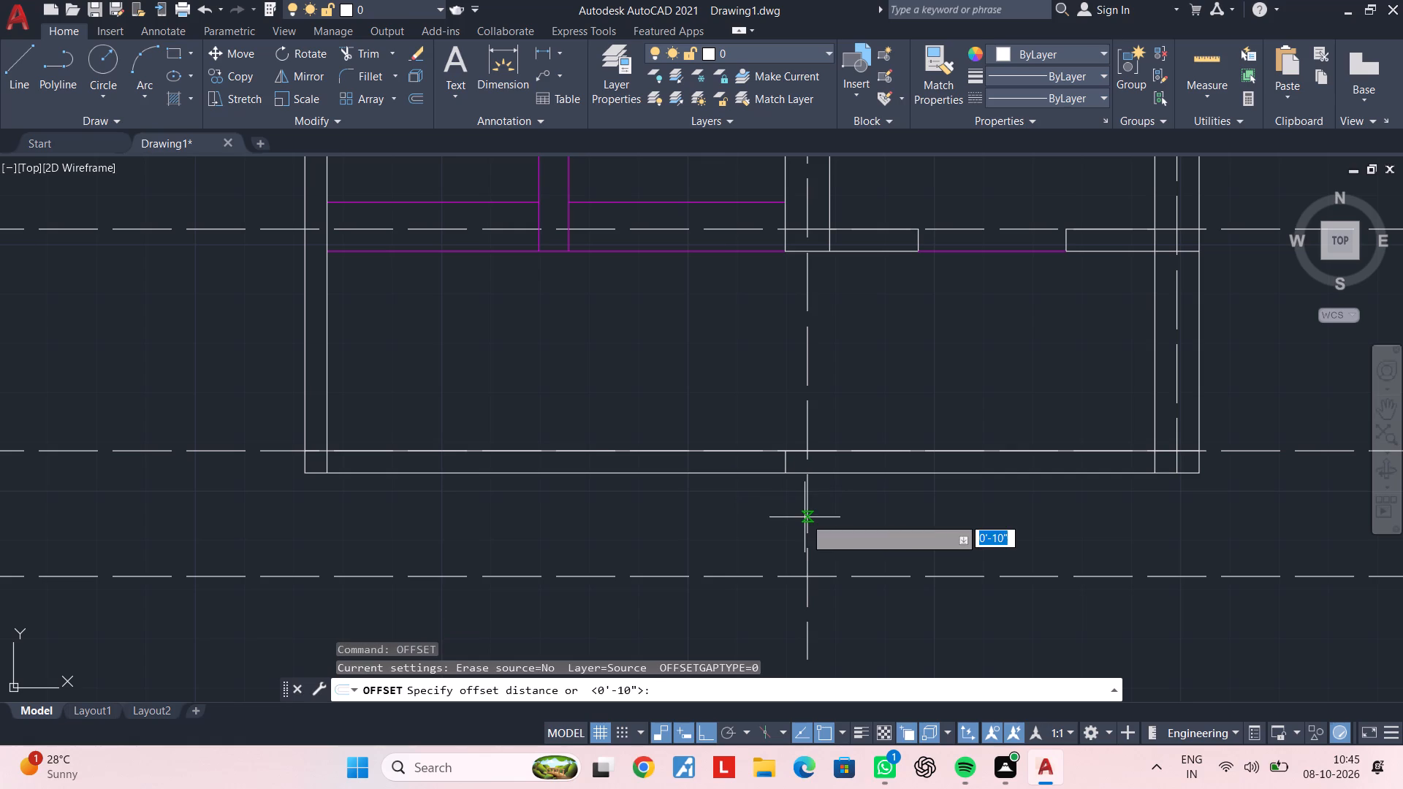
type("4'")
key("Return")
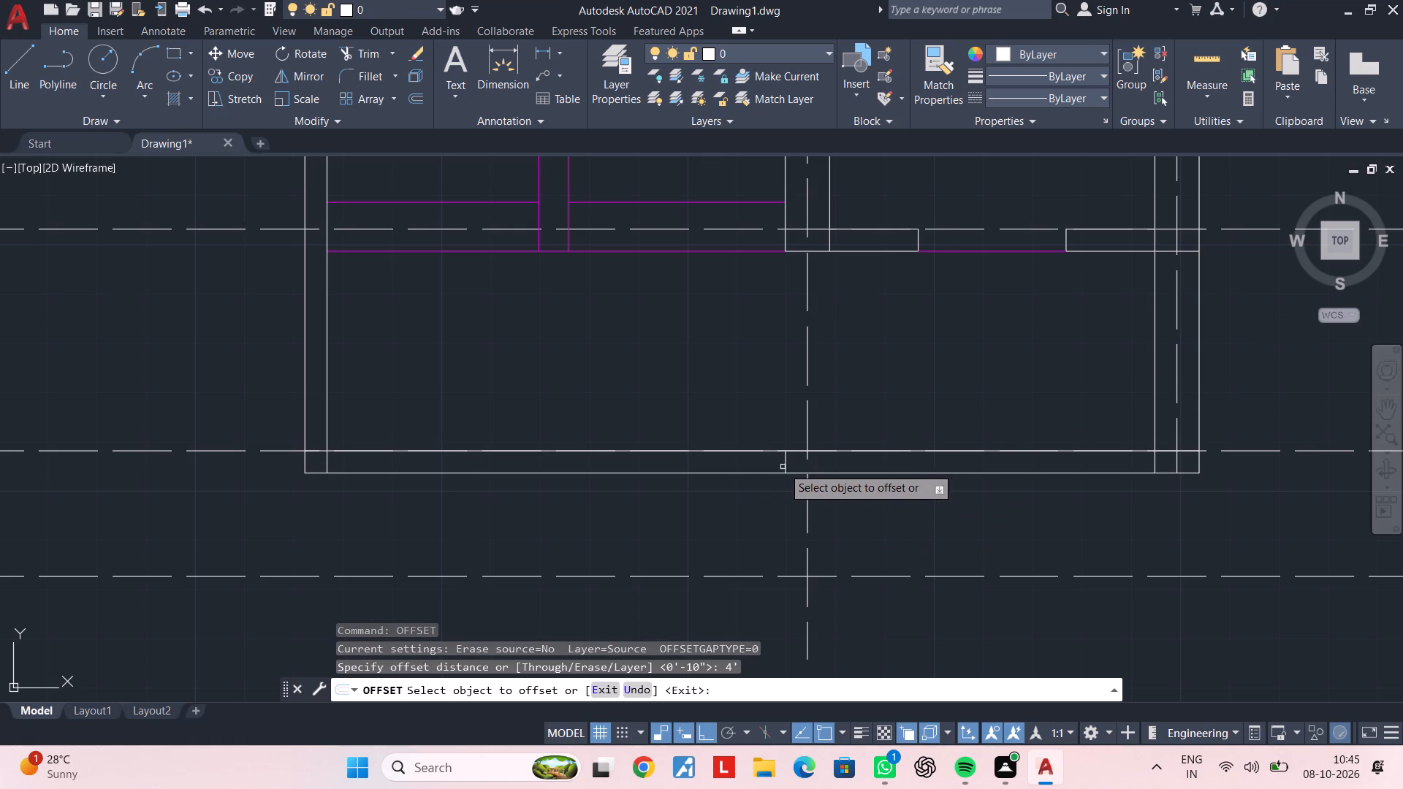
left_click(786, 464)
left_click(653, 476)
key("Escape")
key("Escape")
key("Escape")
key("Escape")
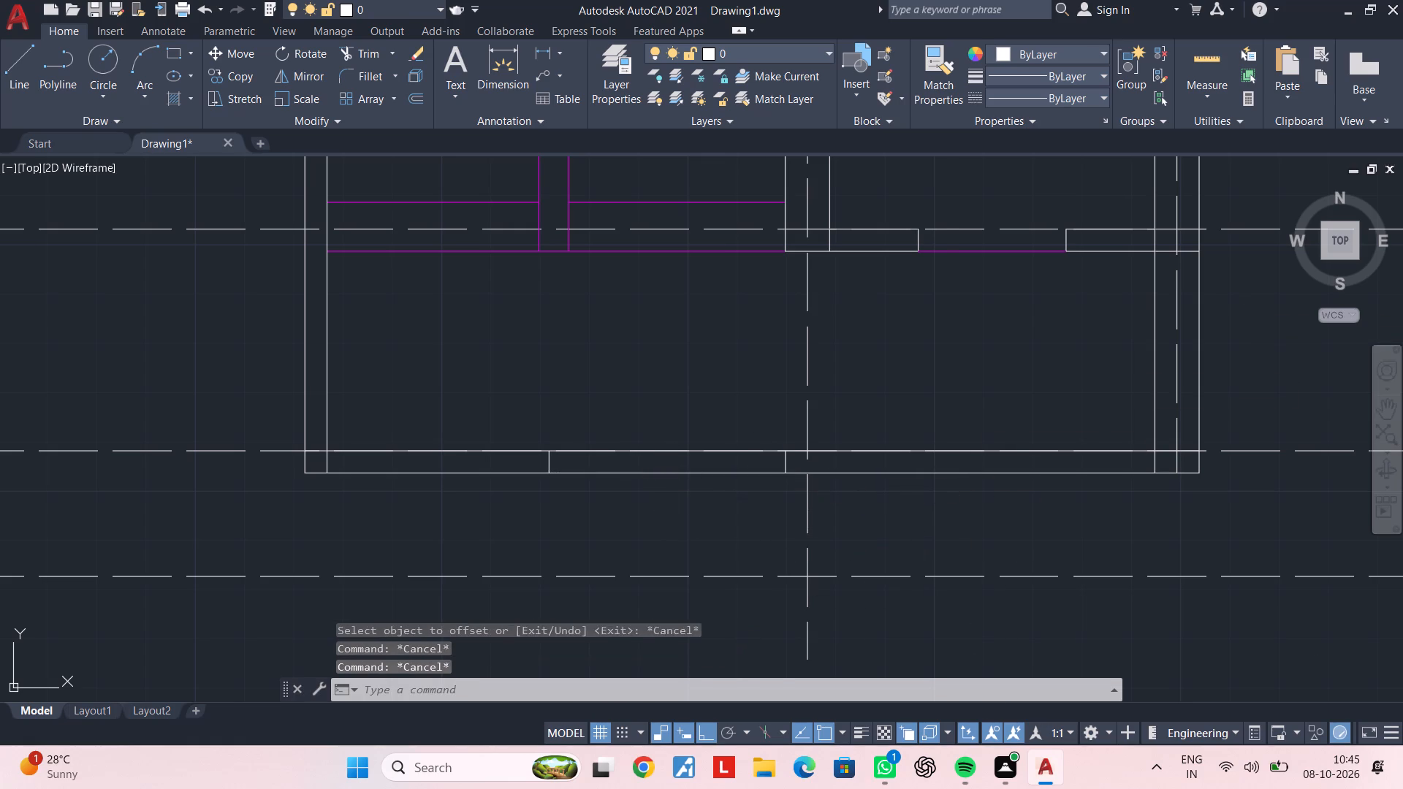
Trim the south wall's outer line between the two short vertical lines marking the opening.
key("Escape")
key("Escape")
key("Escape")
key("Escape")
key("Escape")
key("Escape")
type("tr")
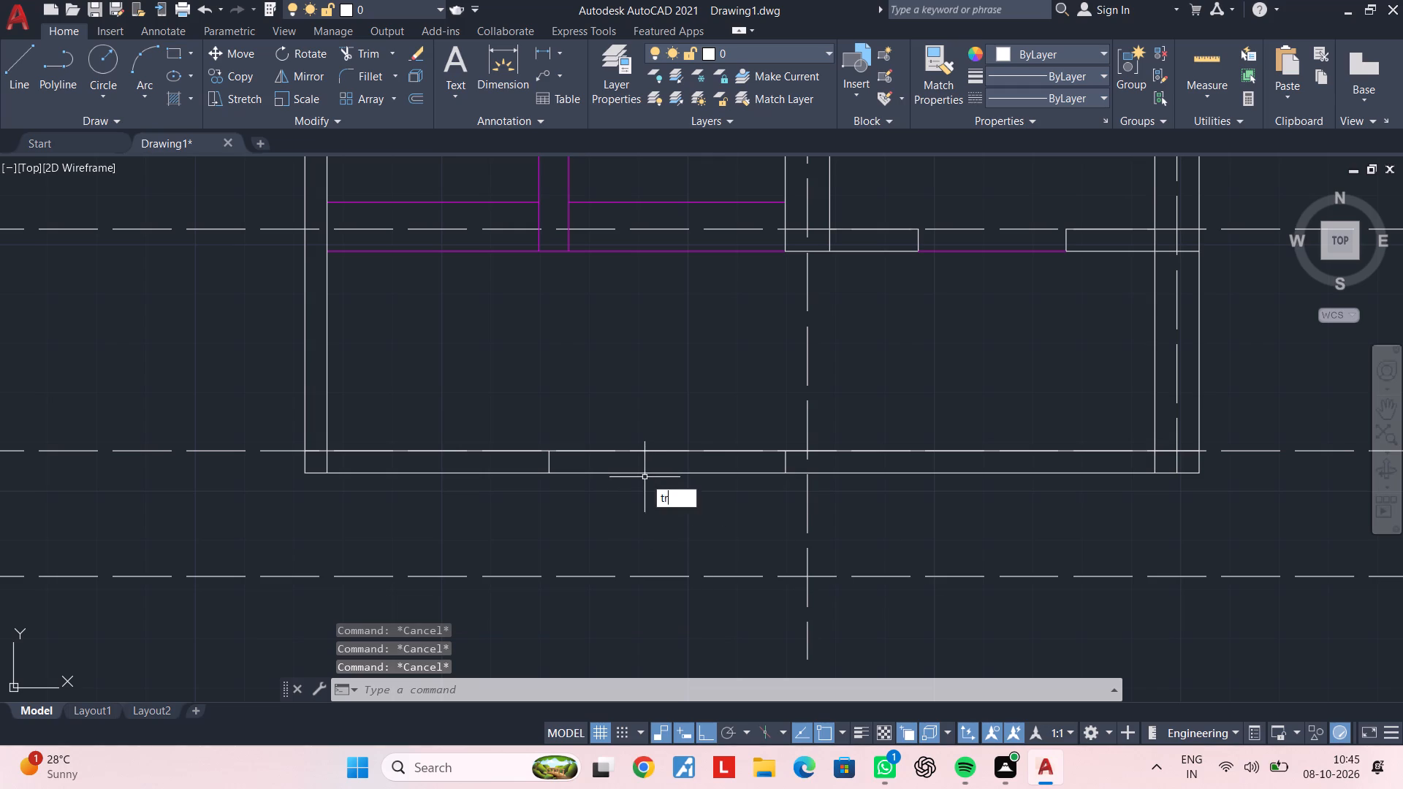
key("space")
left_click(653, 470)
key("Escape")
key("Escape")
Draw a separate 4' line across the south wall opening, joining the outer ends of its two side lines.
key("l")
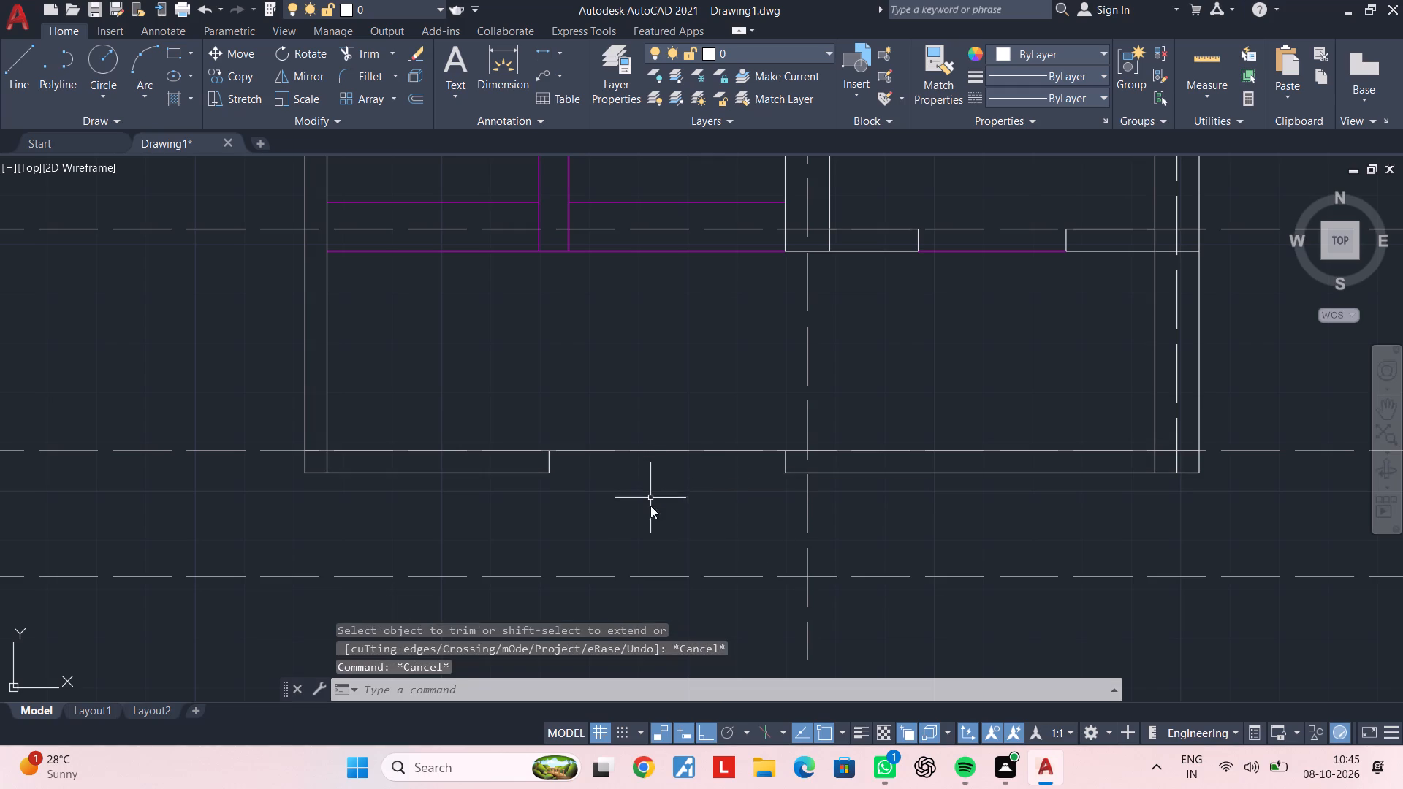
key("space")
left_click(545, 470)
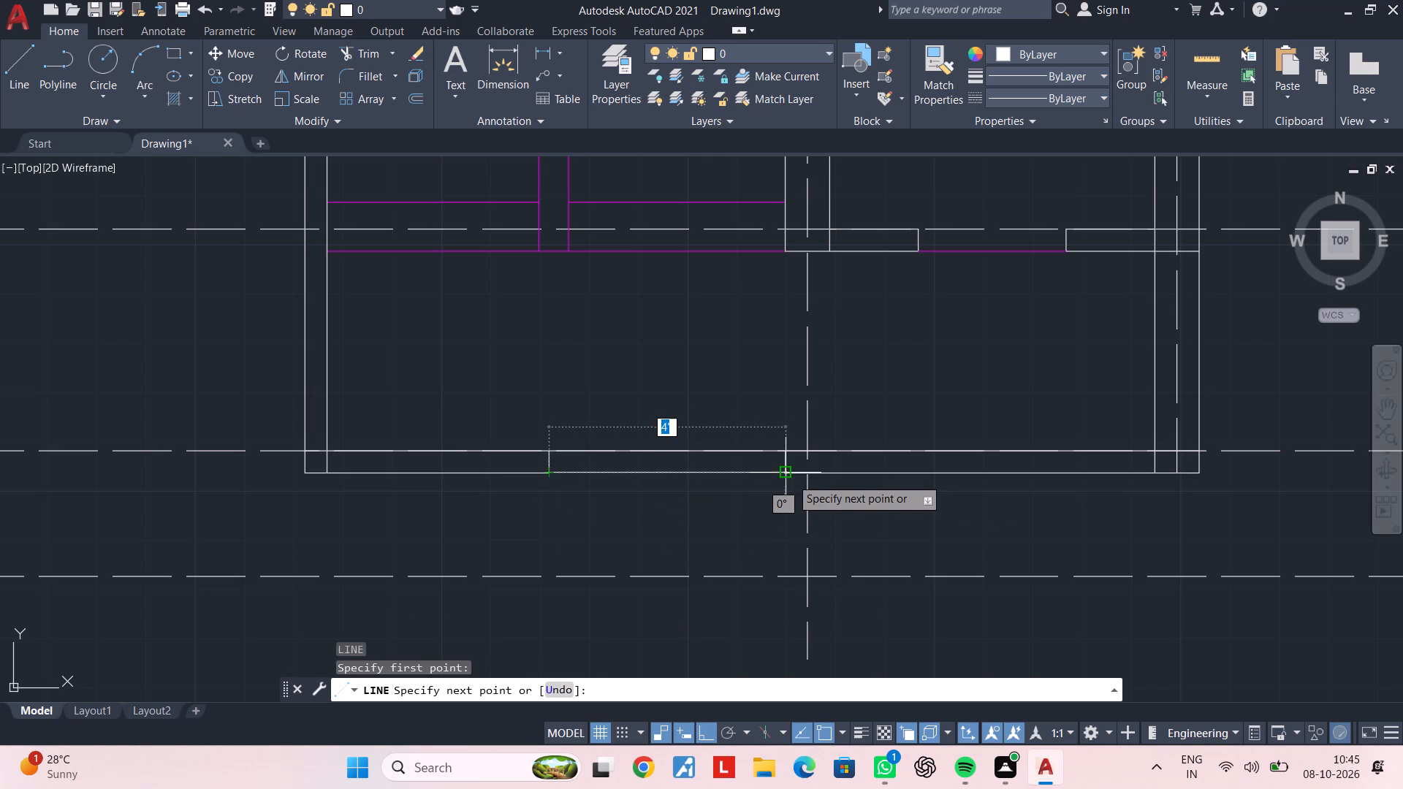
left_click(790, 476)
key("Escape")
key("Escape")
key("Escape")
key("Escape")
key("Escape")
Match the south opening's new line to the properties of the magenta line across the small room's opening.
key("m")
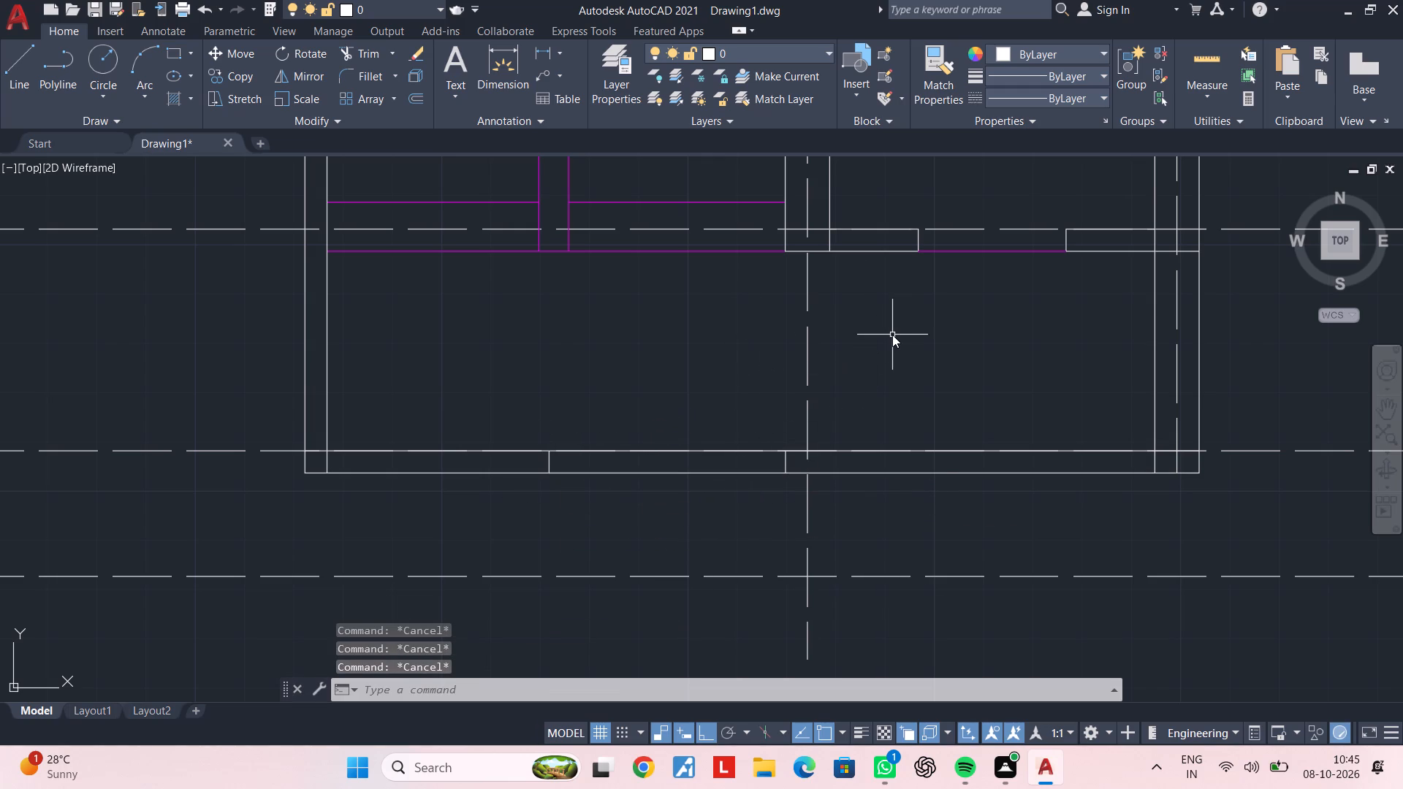
key("a")
key("space")
left_click(984, 250)
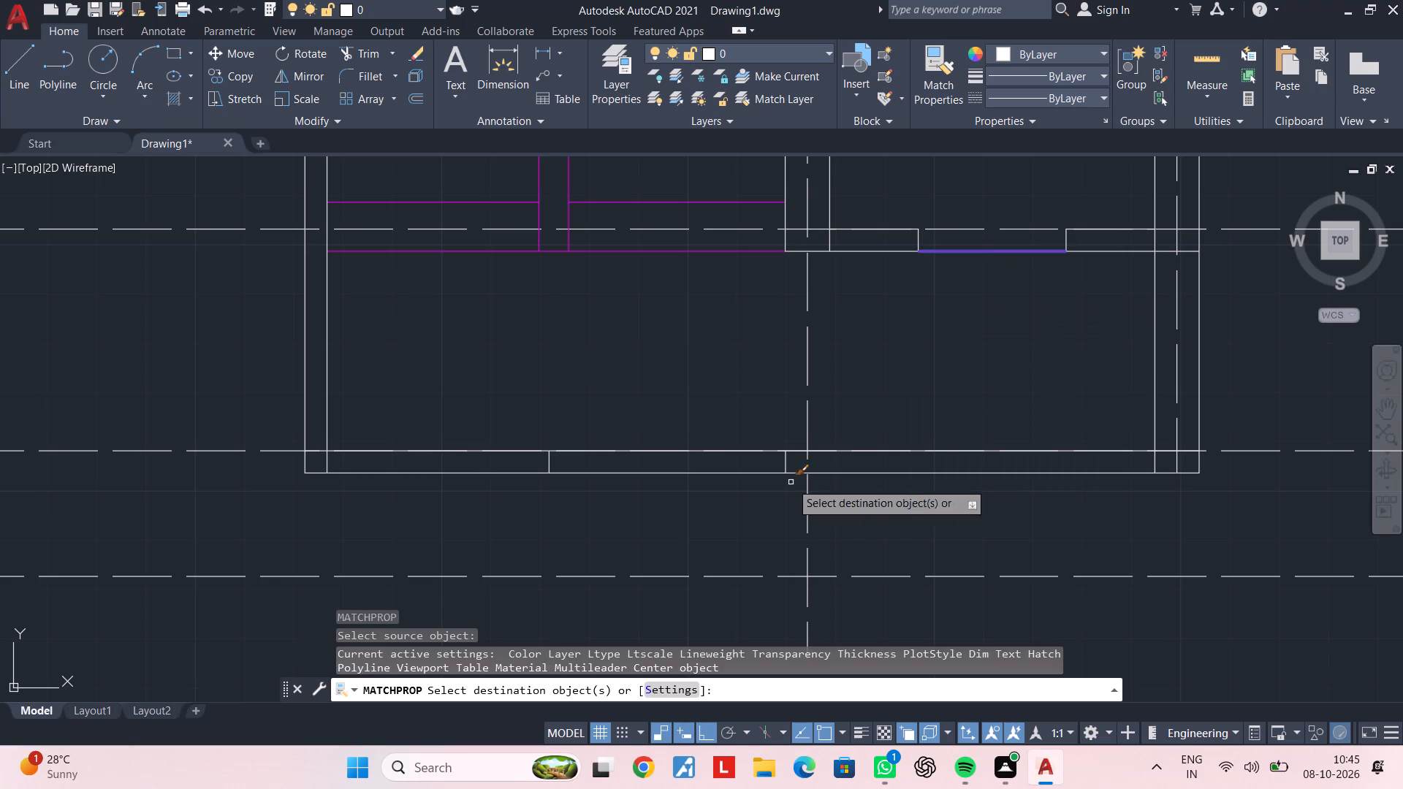
left_click(732, 472)
key("Escape")
scroll(737, 523, "down", 3)
key("Escape")
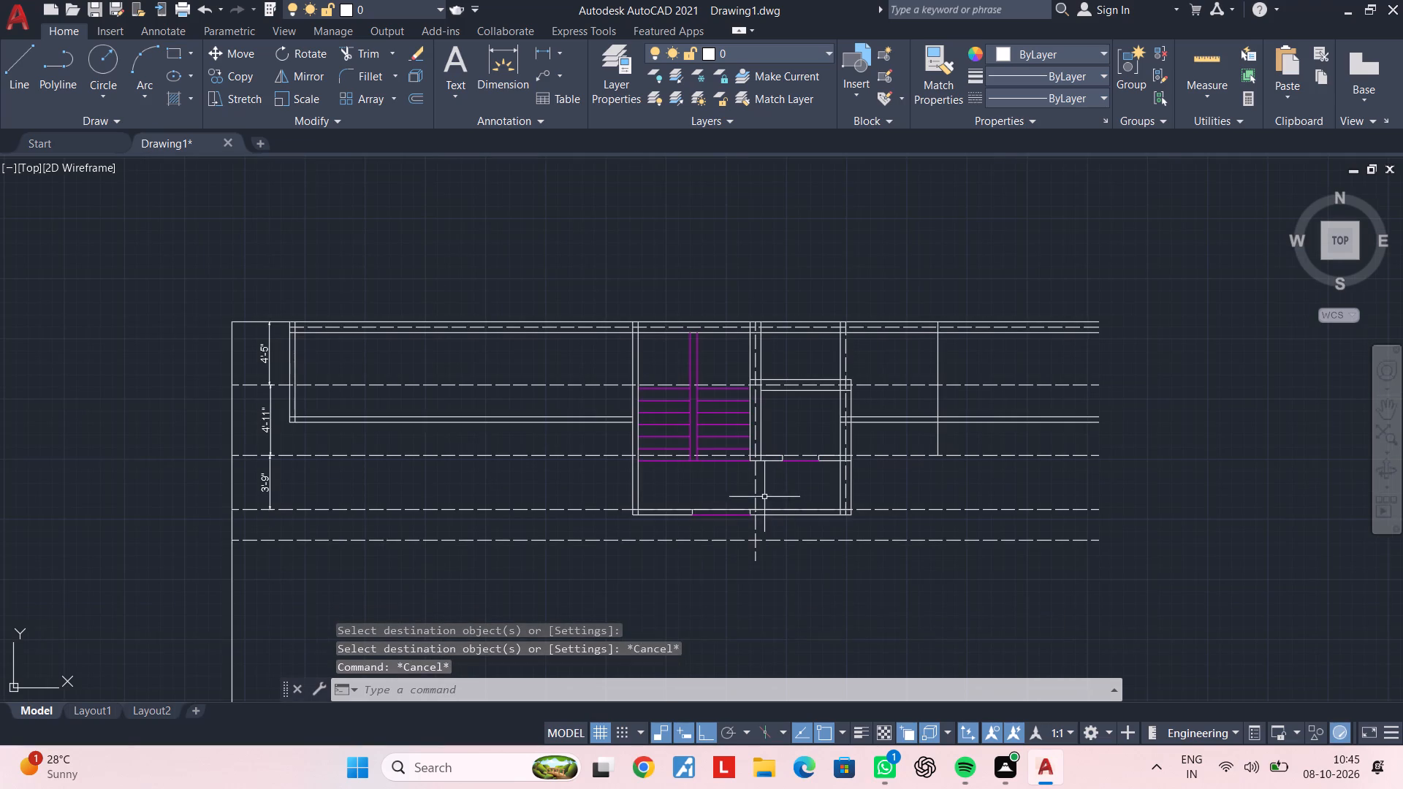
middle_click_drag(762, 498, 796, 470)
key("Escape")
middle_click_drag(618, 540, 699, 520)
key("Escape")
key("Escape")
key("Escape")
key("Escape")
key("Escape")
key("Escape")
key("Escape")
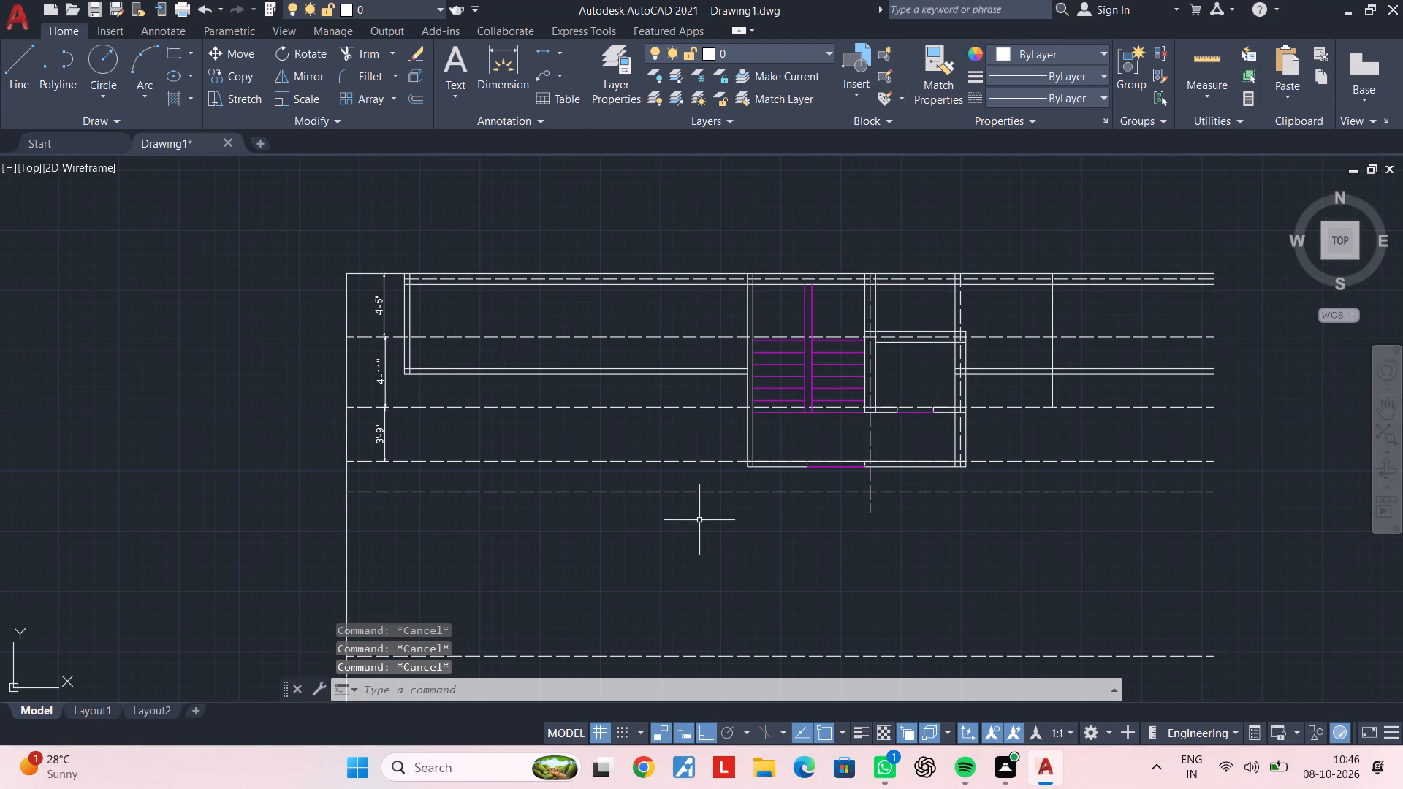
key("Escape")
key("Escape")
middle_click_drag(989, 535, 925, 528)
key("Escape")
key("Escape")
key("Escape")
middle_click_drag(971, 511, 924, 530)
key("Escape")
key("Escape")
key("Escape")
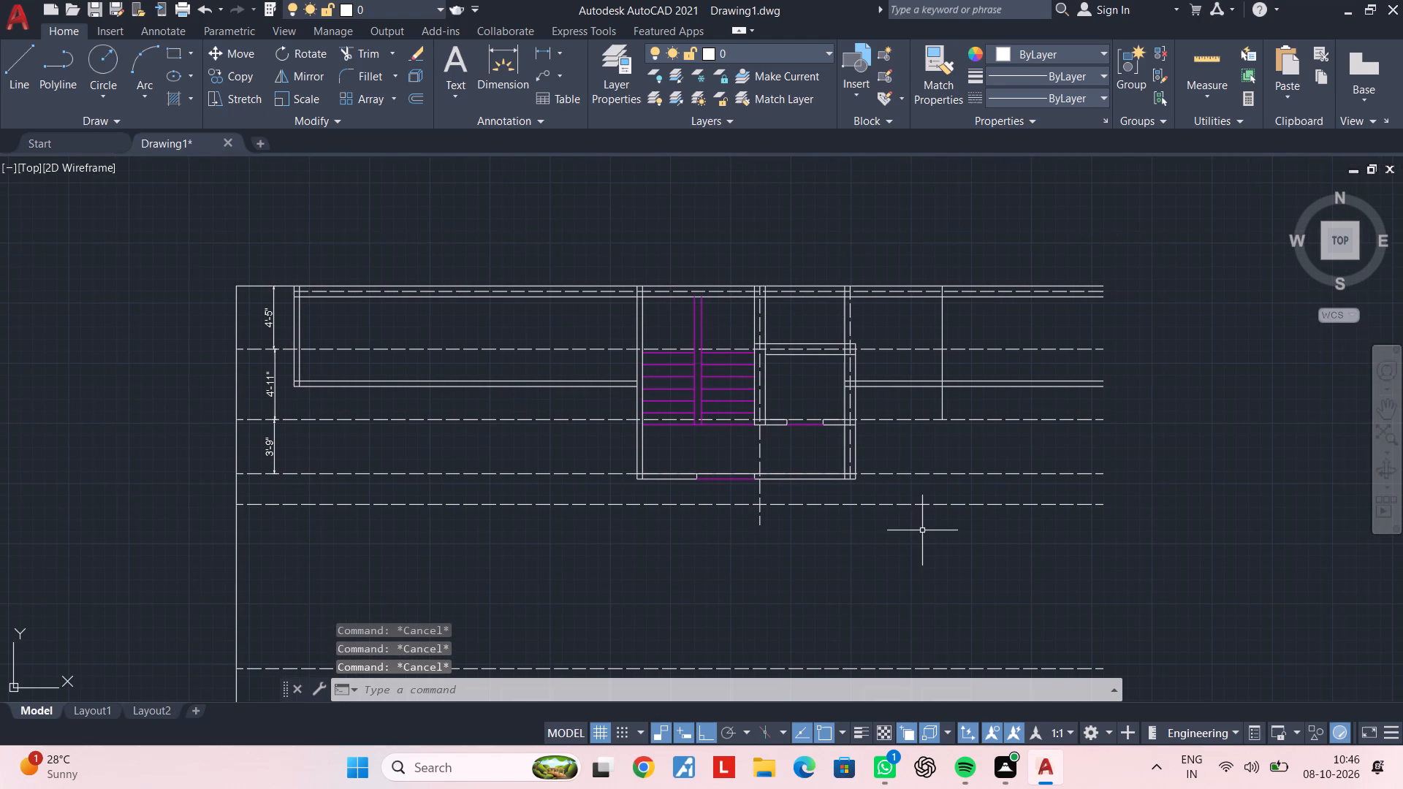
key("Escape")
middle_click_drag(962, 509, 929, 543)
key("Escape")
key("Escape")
Extend the vertical line east of the small room down to the bottom boundary line of the plan.
type("ex")
key("space")
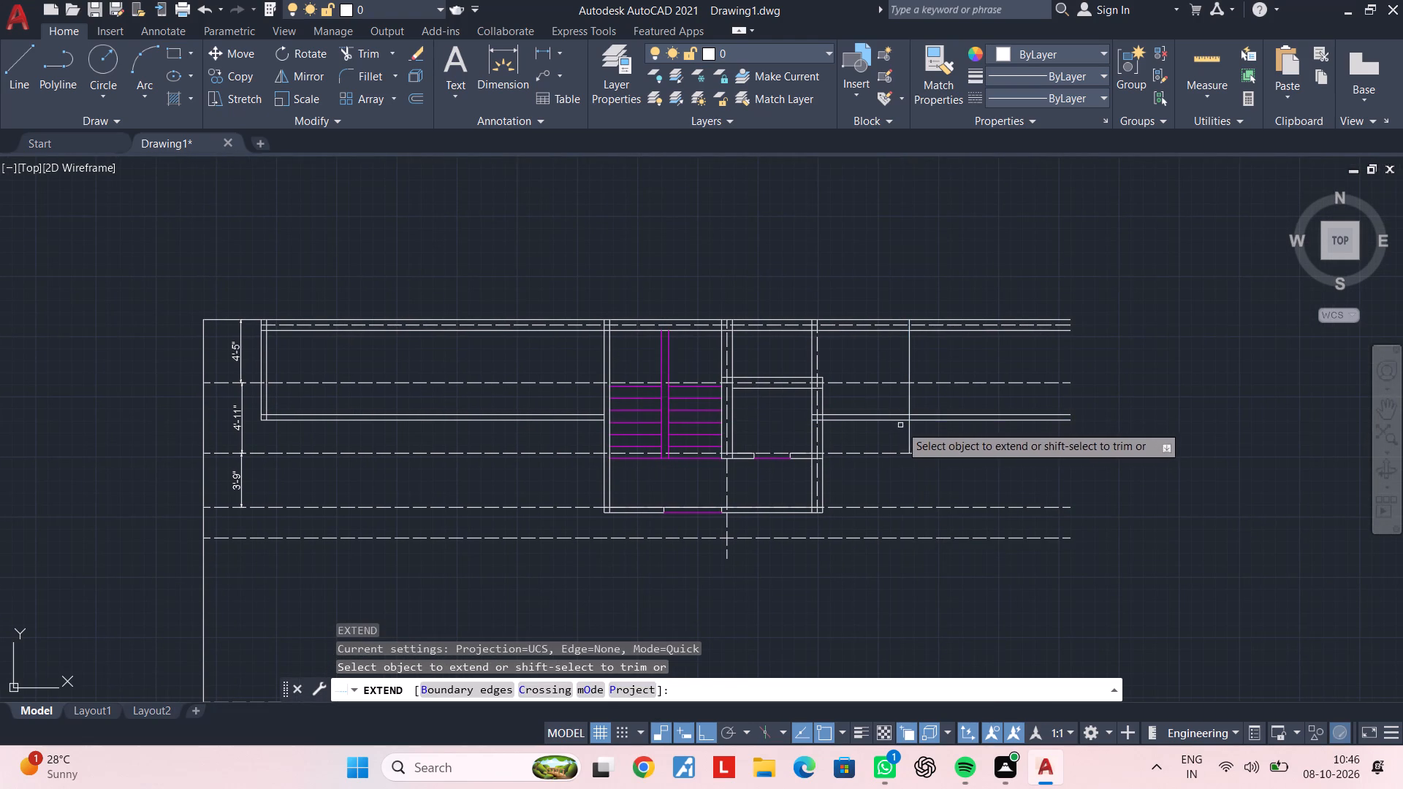
left_click(902, 427)
middle_click_drag(952, 455, 937, 335)
scroll(992, 497, "down", 2)
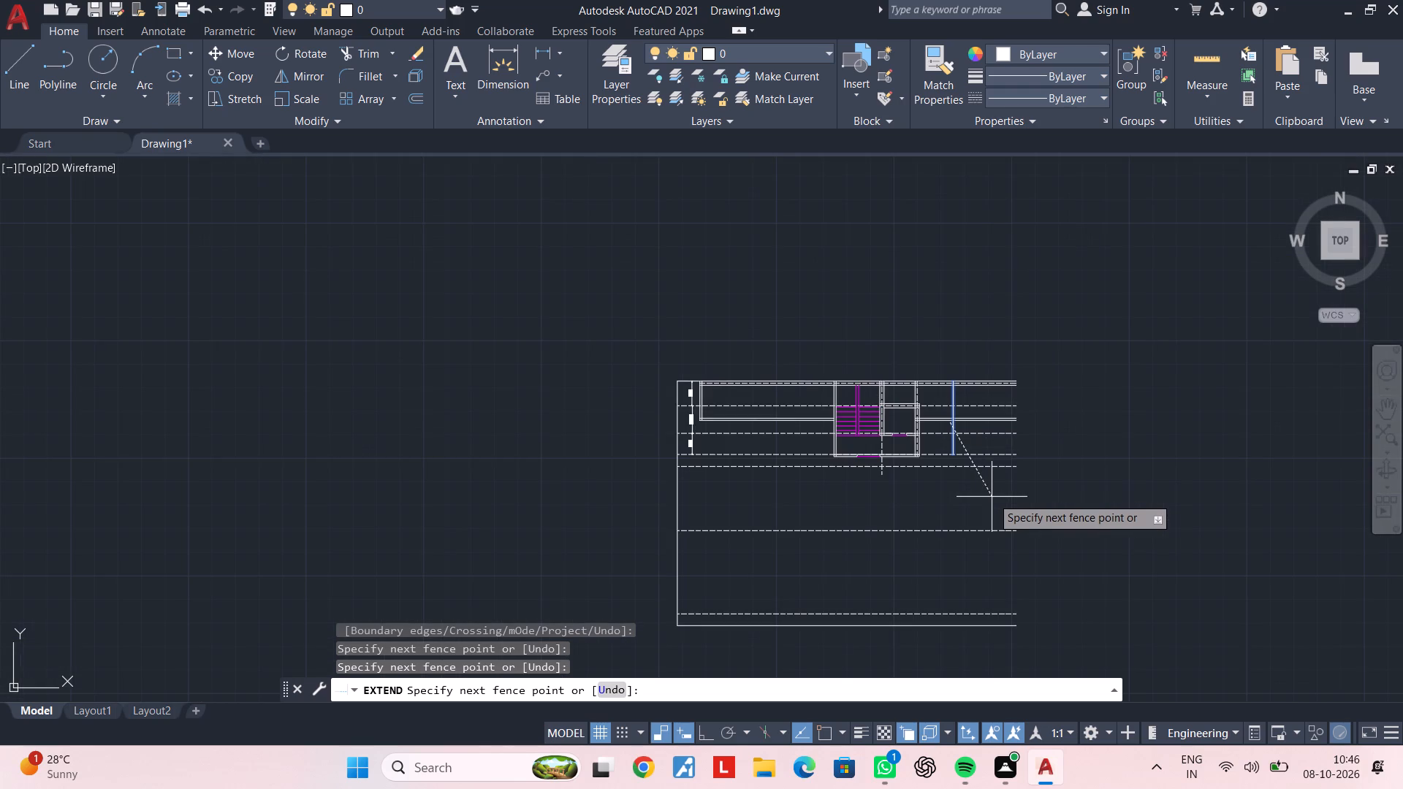
left_click(992, 497)
key("Escape")
left_click(965, 625)
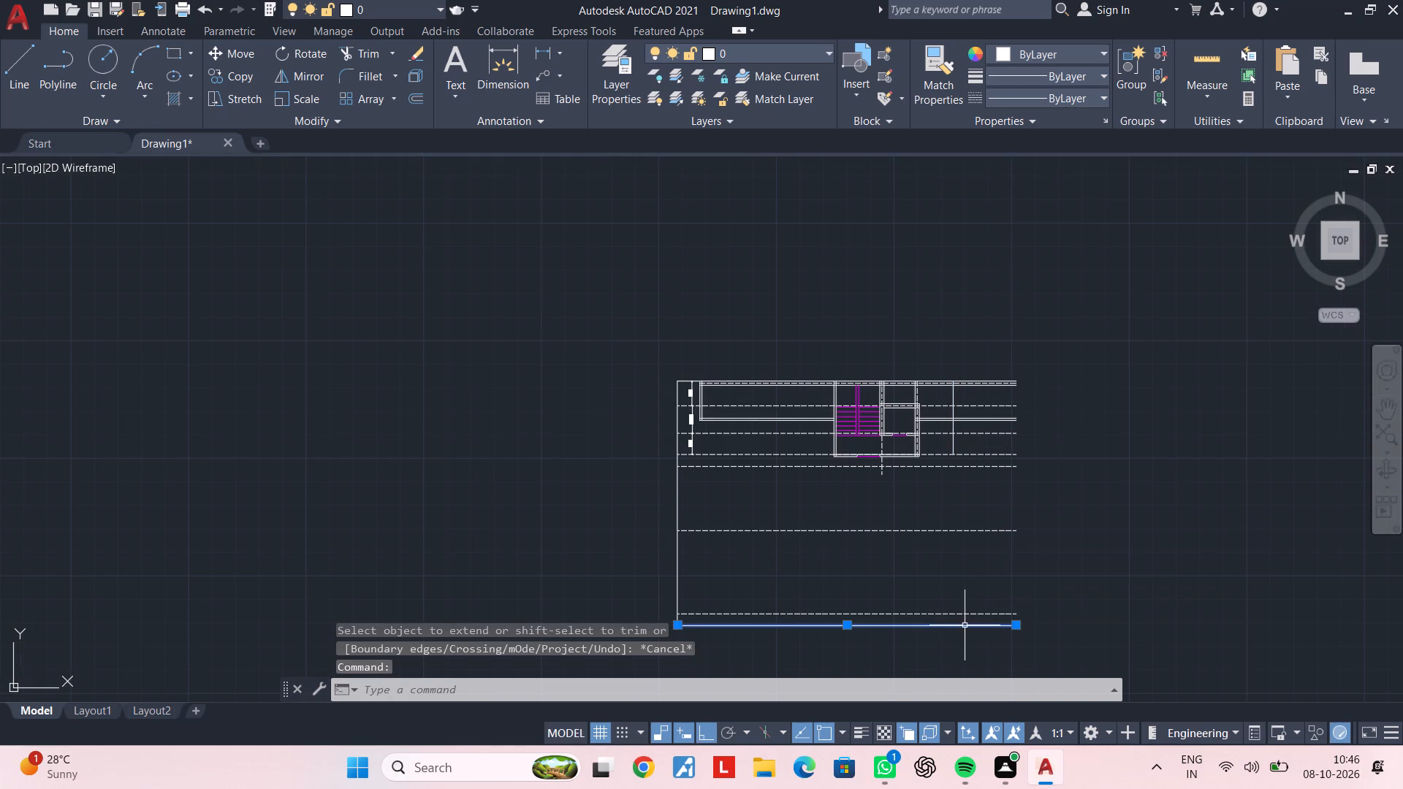
type("ex")
key("space")
left_click(947, 442)
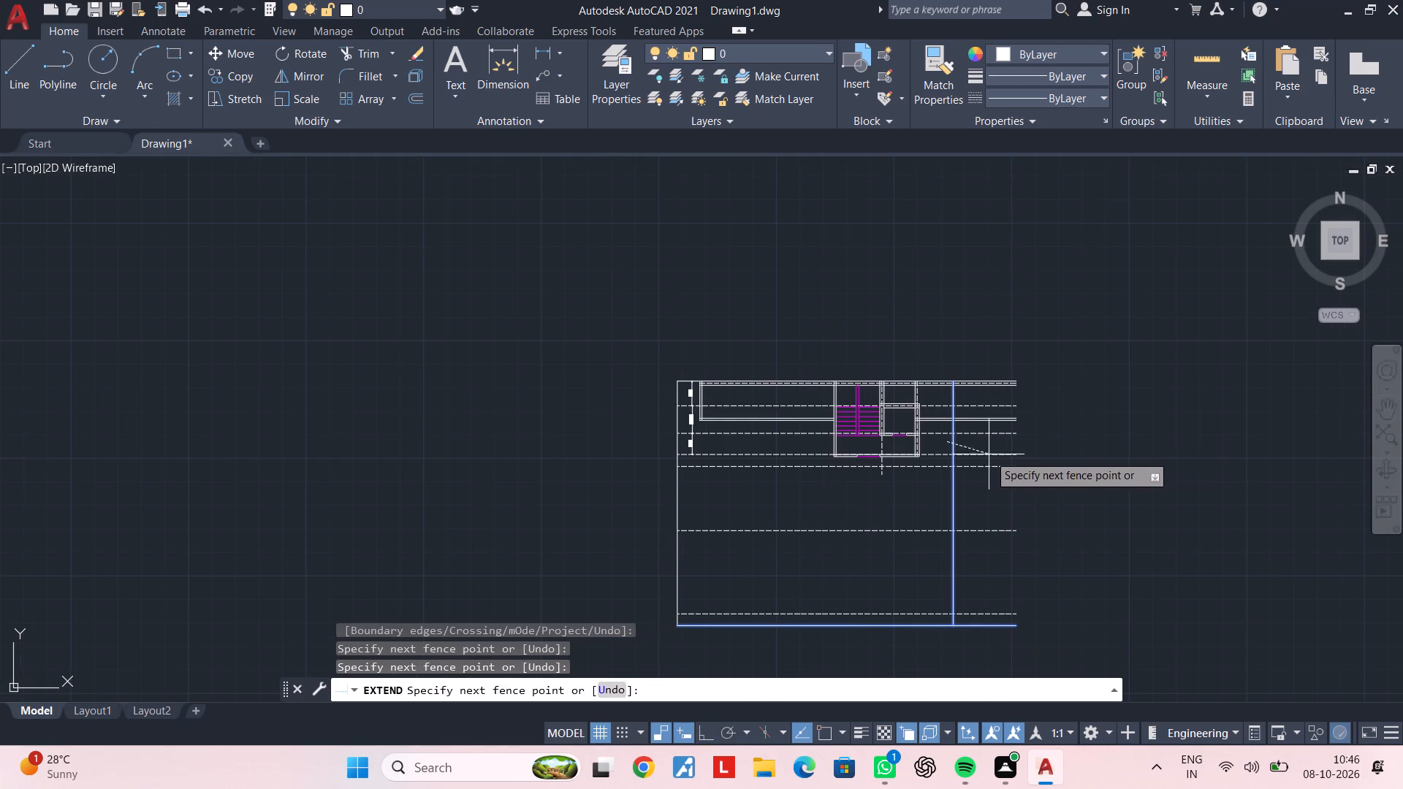
left_click(989, 454)
key("Escape")
Match the extended vertical line to the dashed linetype properties of a horizontal centreline.
middle_click_drag(978, 497, 945, 501)
key("Escape")
type("ma")
key("space")
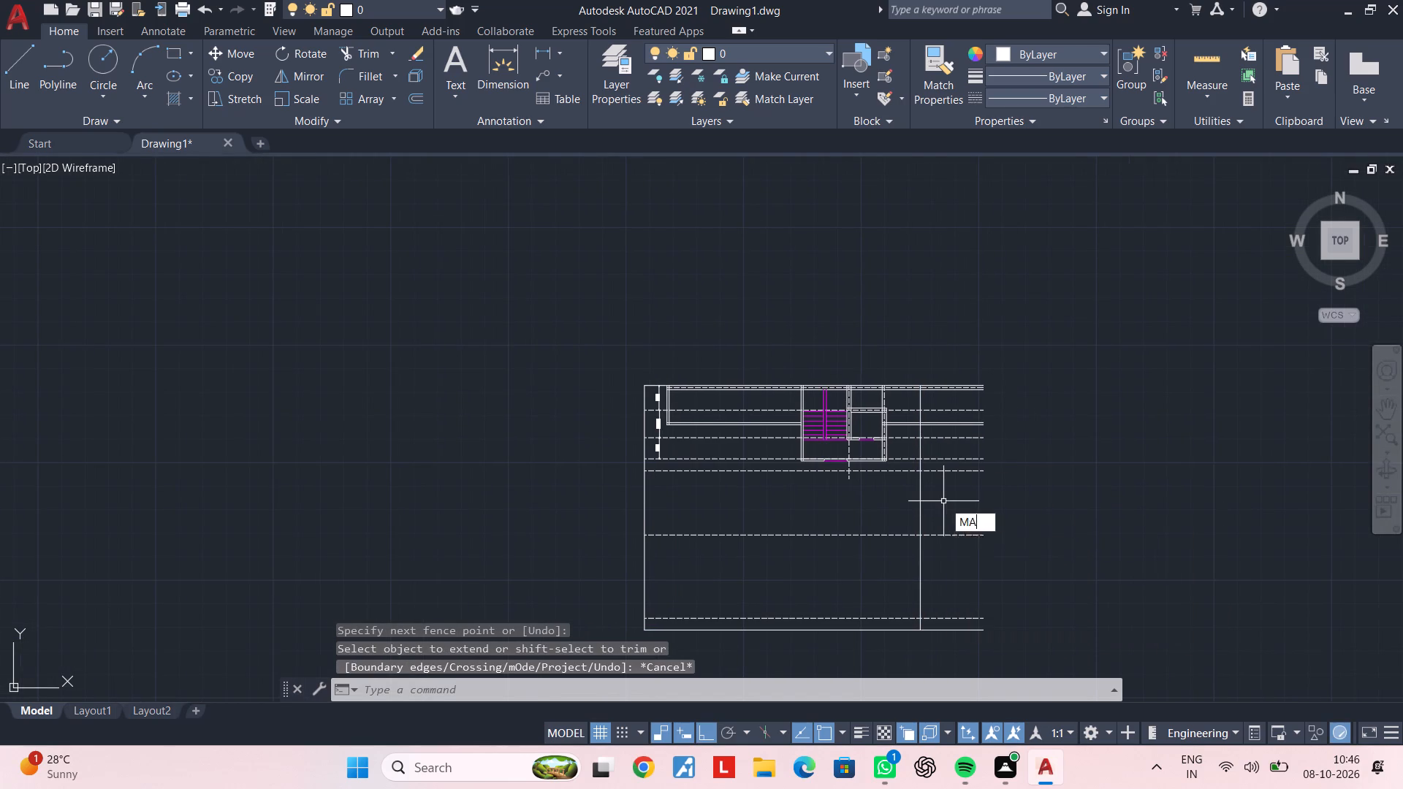
left_click(940, 534)
left_click(919, 514)
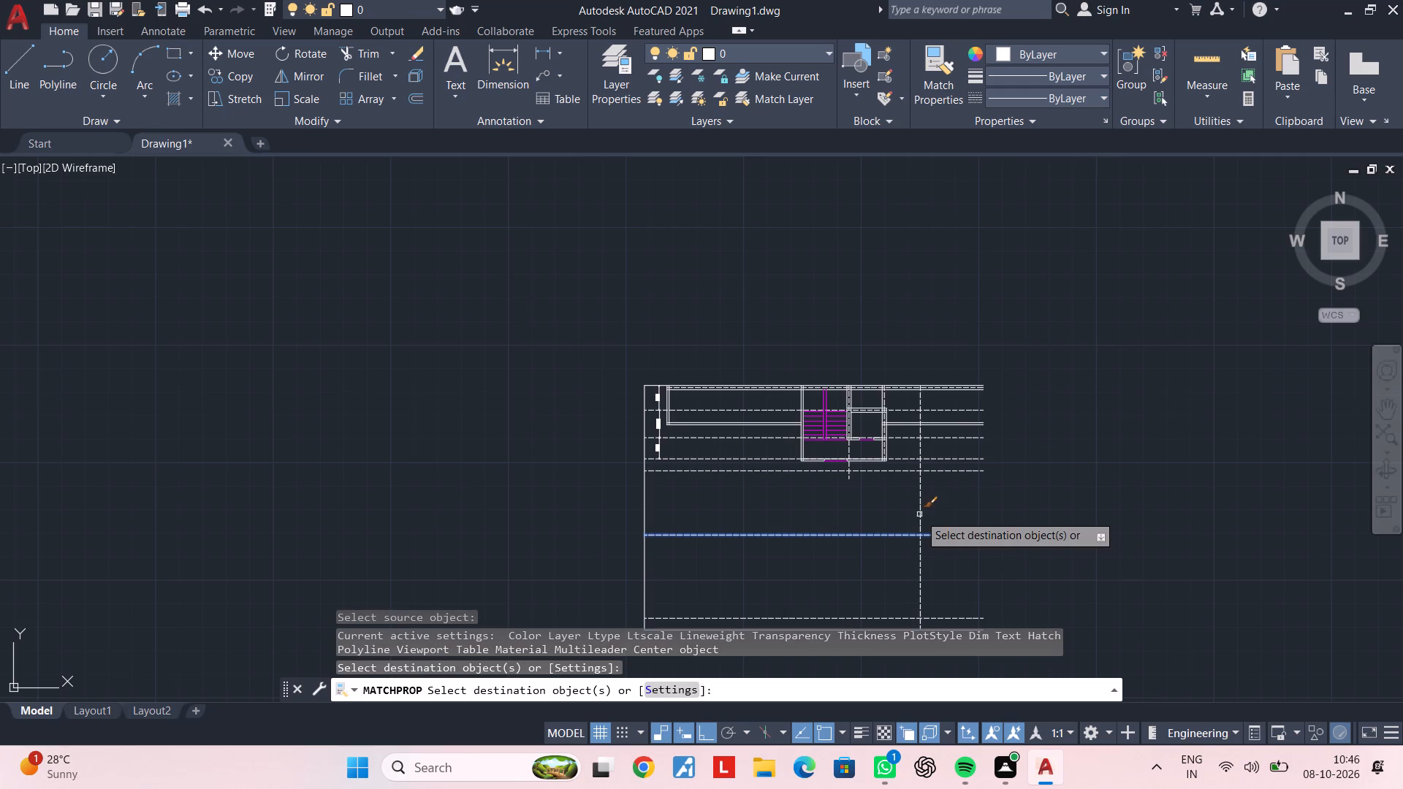
key("Escape")
key("Escape")
Trim the overlapping inner wall line ends at the southwest and northwest corners of the long west room.
scroll(914, 408, "up", 3)
middle_click_drag(878, 412, 977, 386)
middle_click_drag(892, 459, 1009, 403)
middle_click_drag(786, 452, 1002, 413)
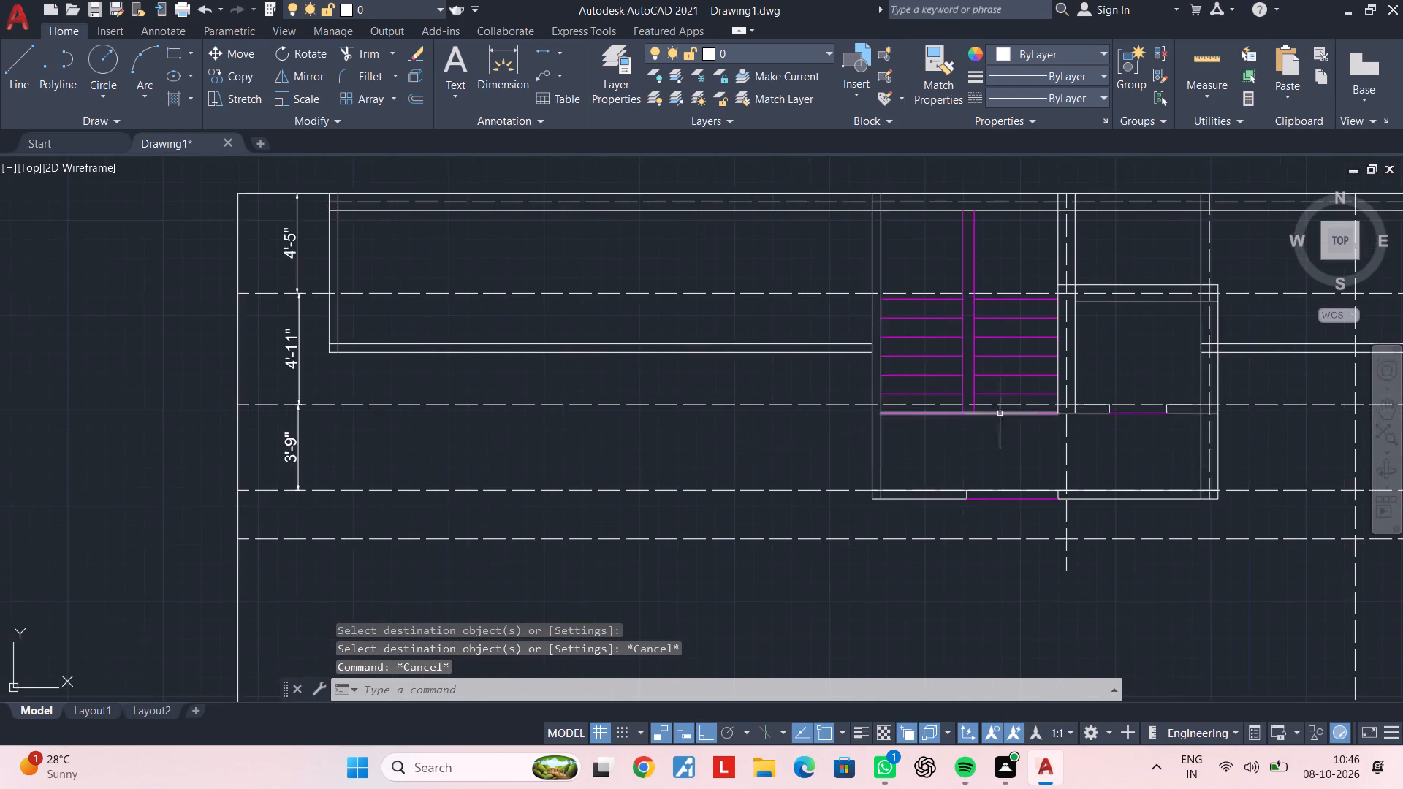
middle_click_drag(750, 427, 910, 427)
middle_click_drag(786, 389, 798, 465)
key("Escape")
key("Escape")
key("Escape")
key("Escape")
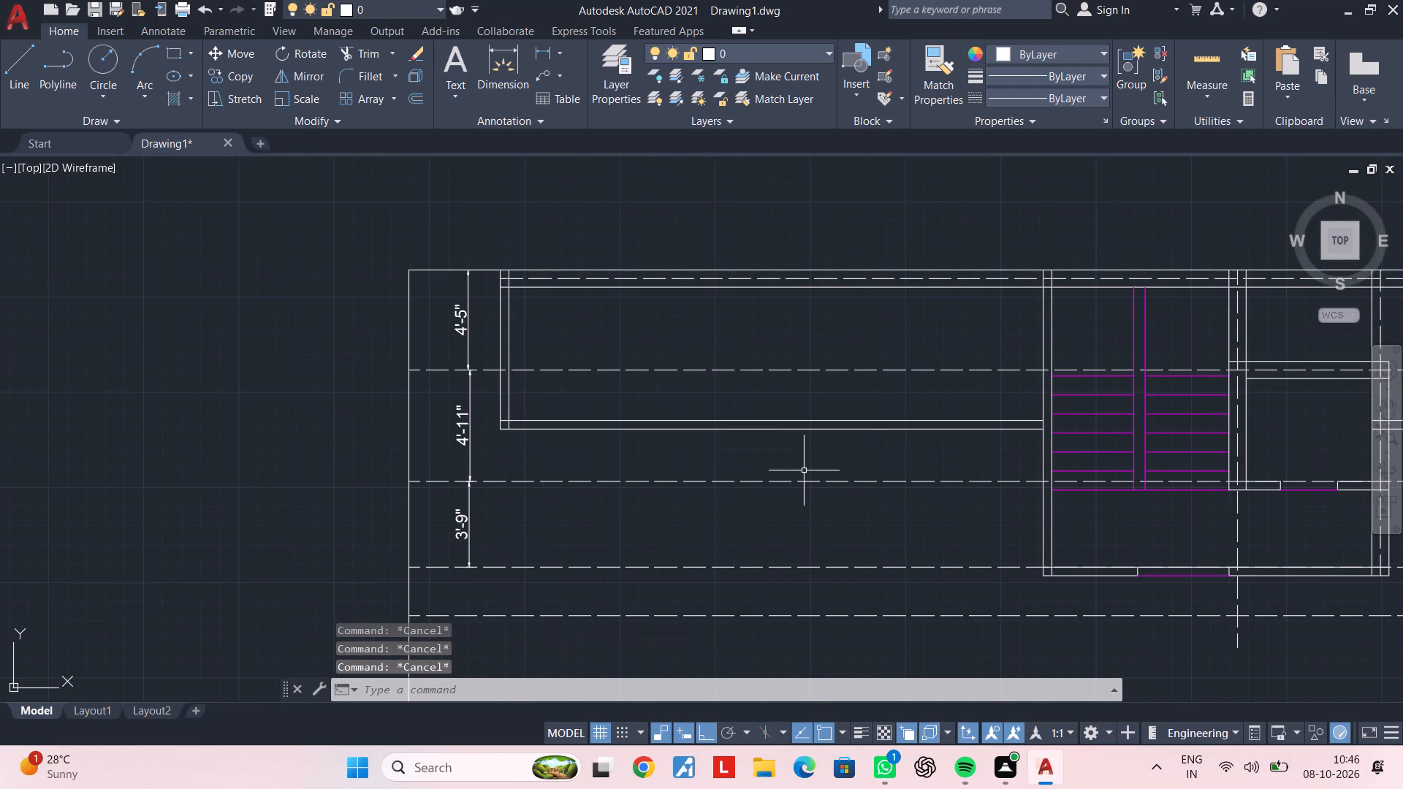
key("Escape")
key("Escape")
key("Escape")
type("tr")
key("space")
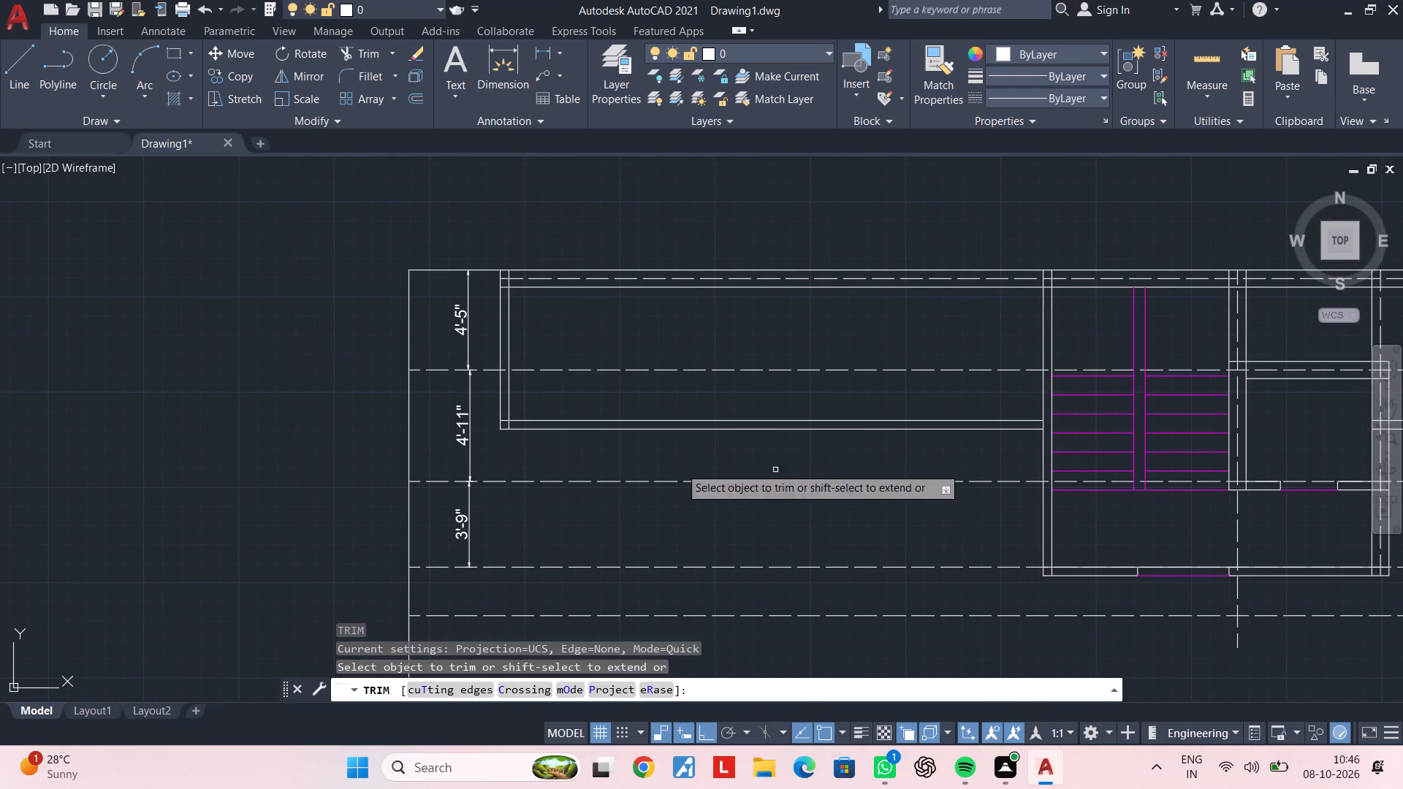
scroll(514, 416, "up", 3)
left_click(468, 427)
left_click(486, 450)
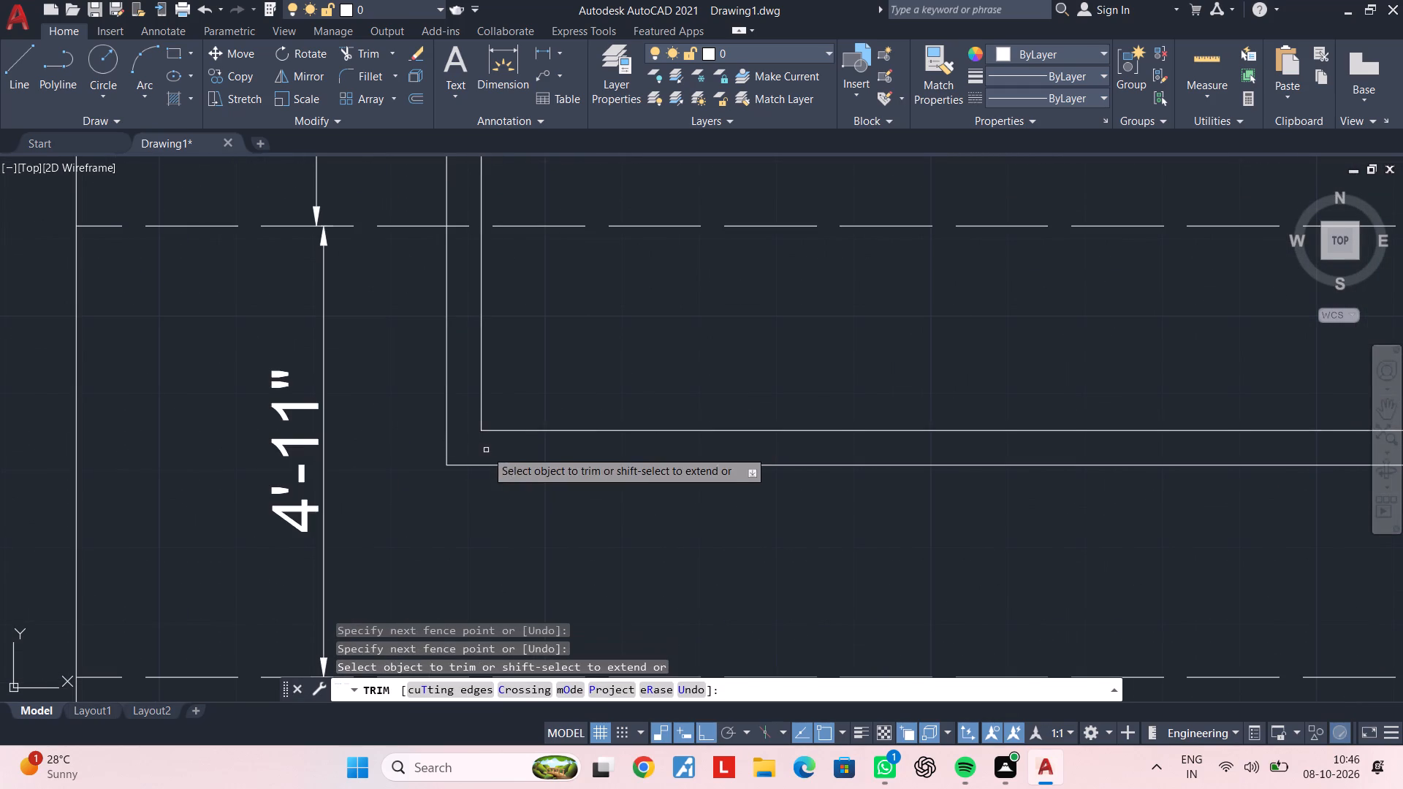
scroll(495, 450, "down", 2)
middle_click_drag(532, 393, 528, 503)
scroll(483, 331, "up", 2)
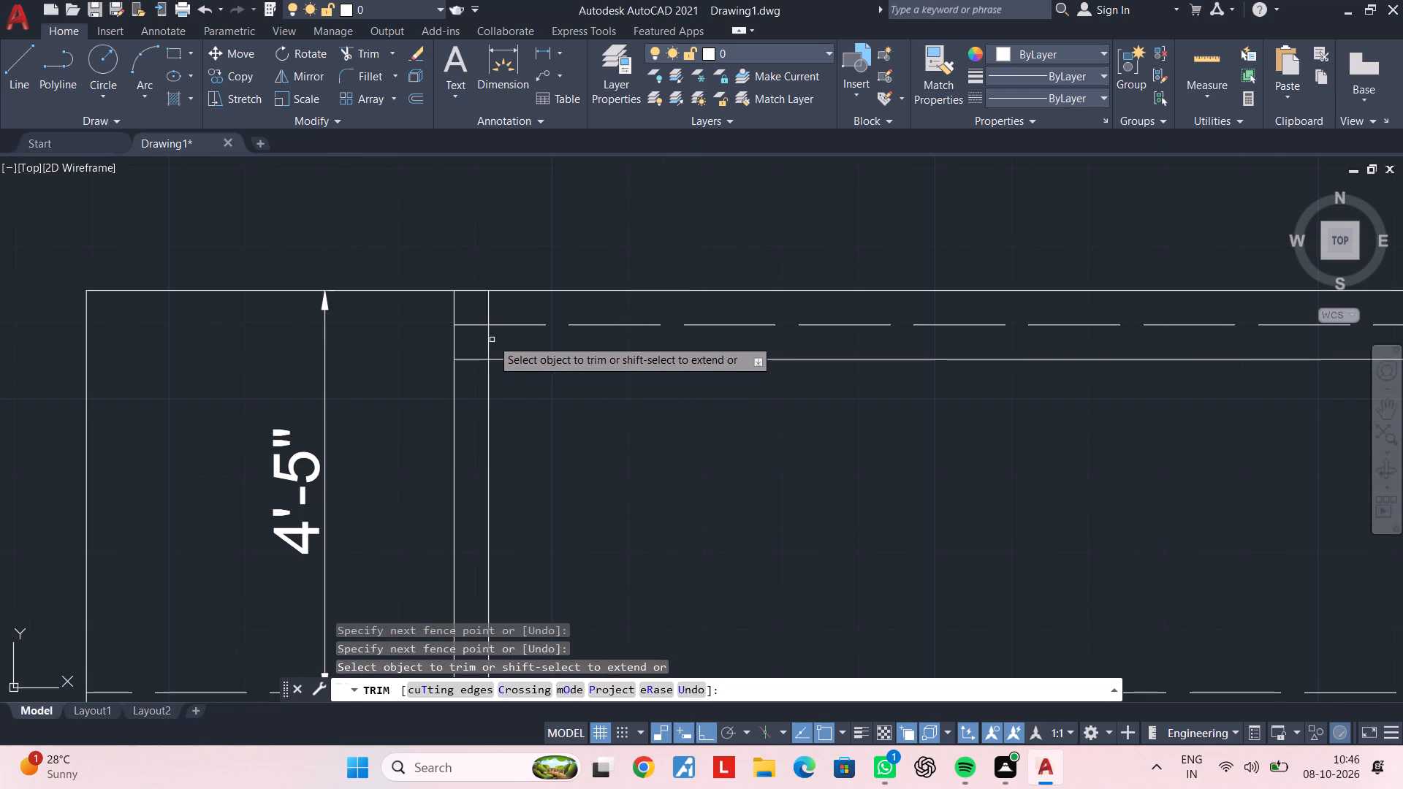
left_click(487, 311)
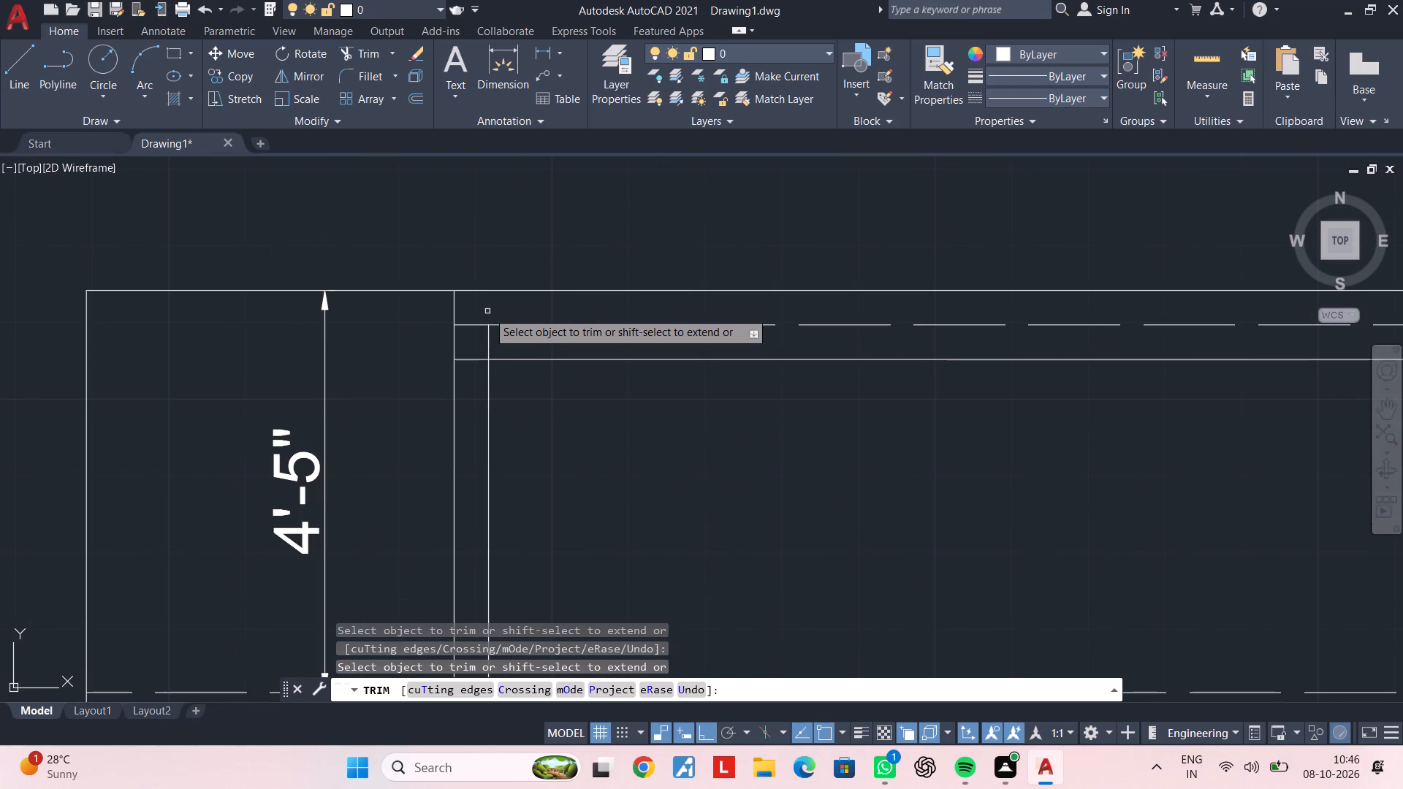
left_click(487, 338)
key("Escape")
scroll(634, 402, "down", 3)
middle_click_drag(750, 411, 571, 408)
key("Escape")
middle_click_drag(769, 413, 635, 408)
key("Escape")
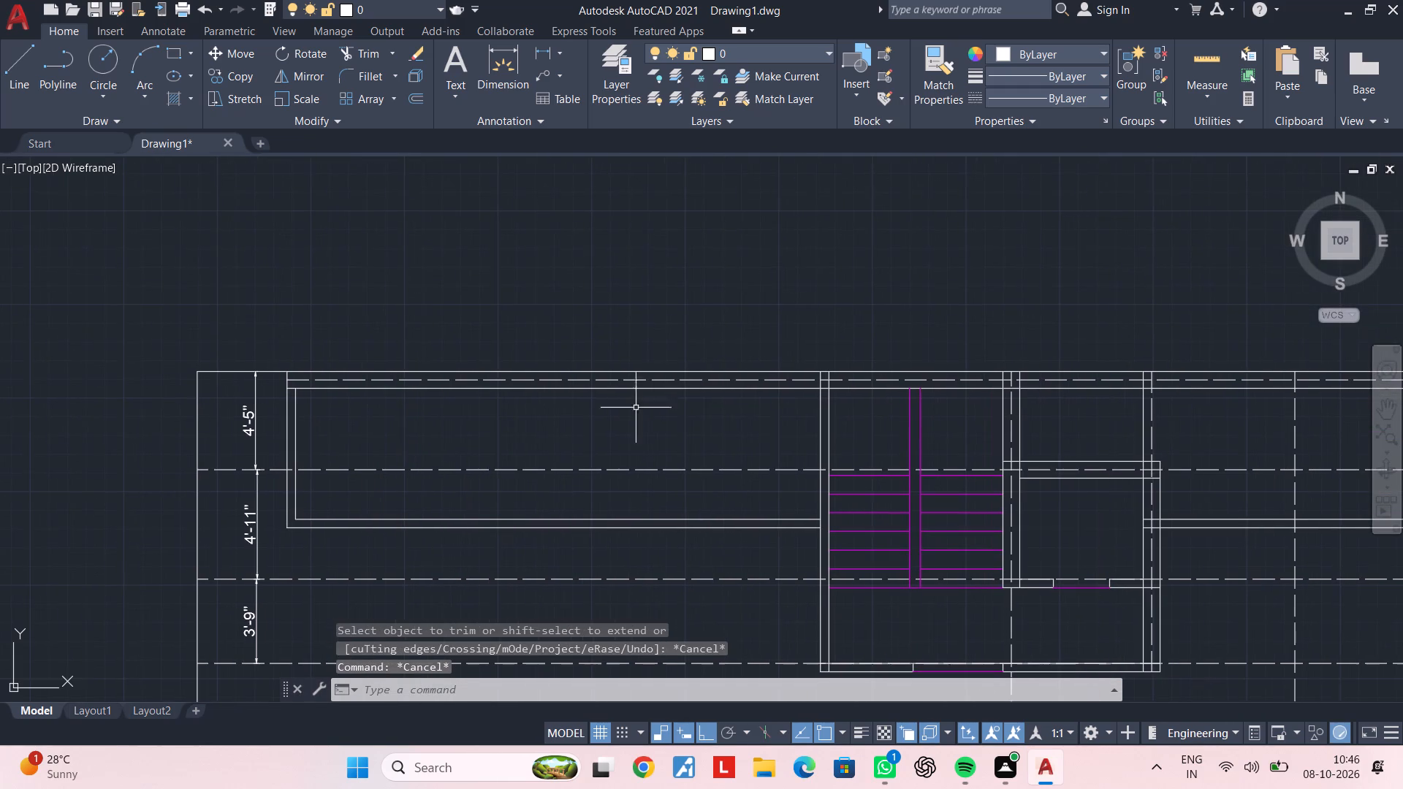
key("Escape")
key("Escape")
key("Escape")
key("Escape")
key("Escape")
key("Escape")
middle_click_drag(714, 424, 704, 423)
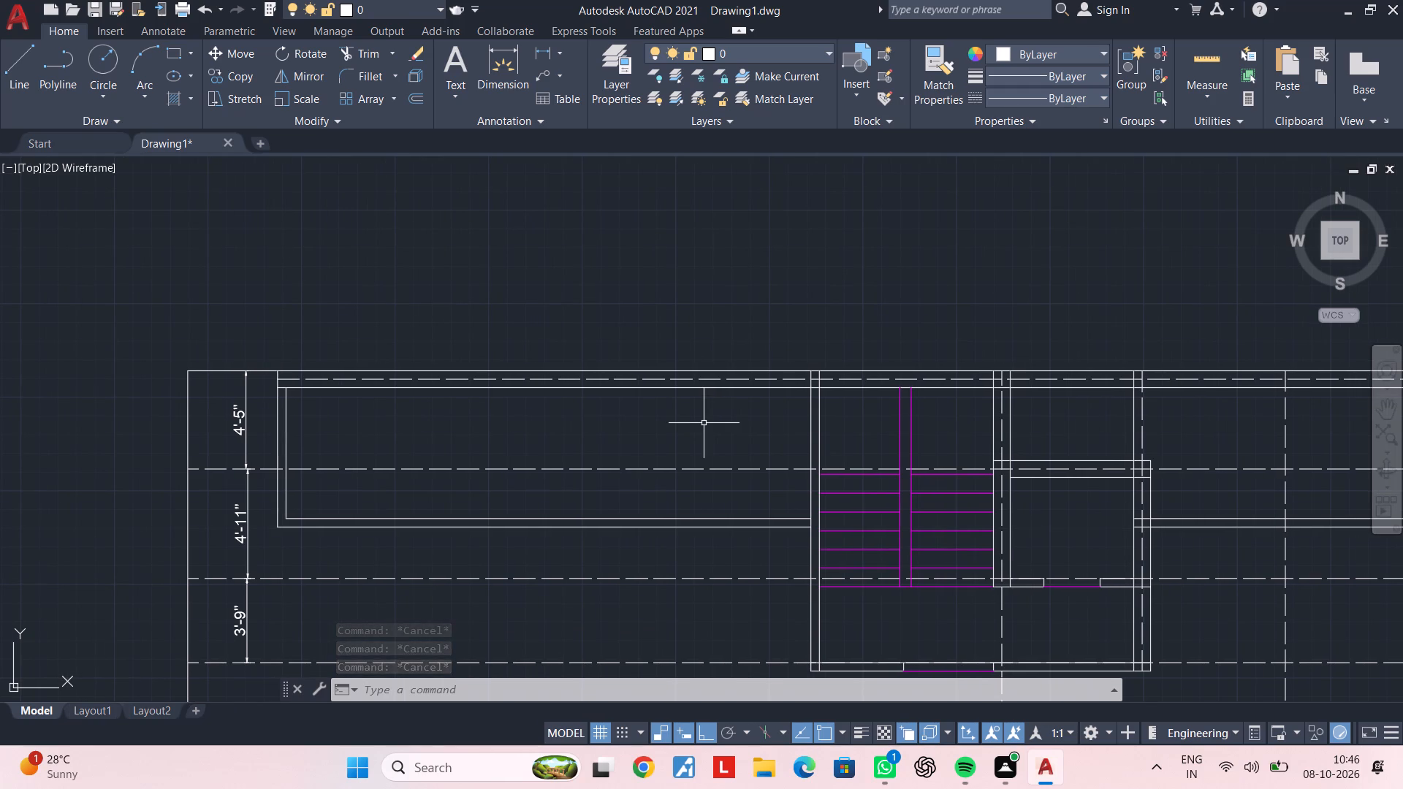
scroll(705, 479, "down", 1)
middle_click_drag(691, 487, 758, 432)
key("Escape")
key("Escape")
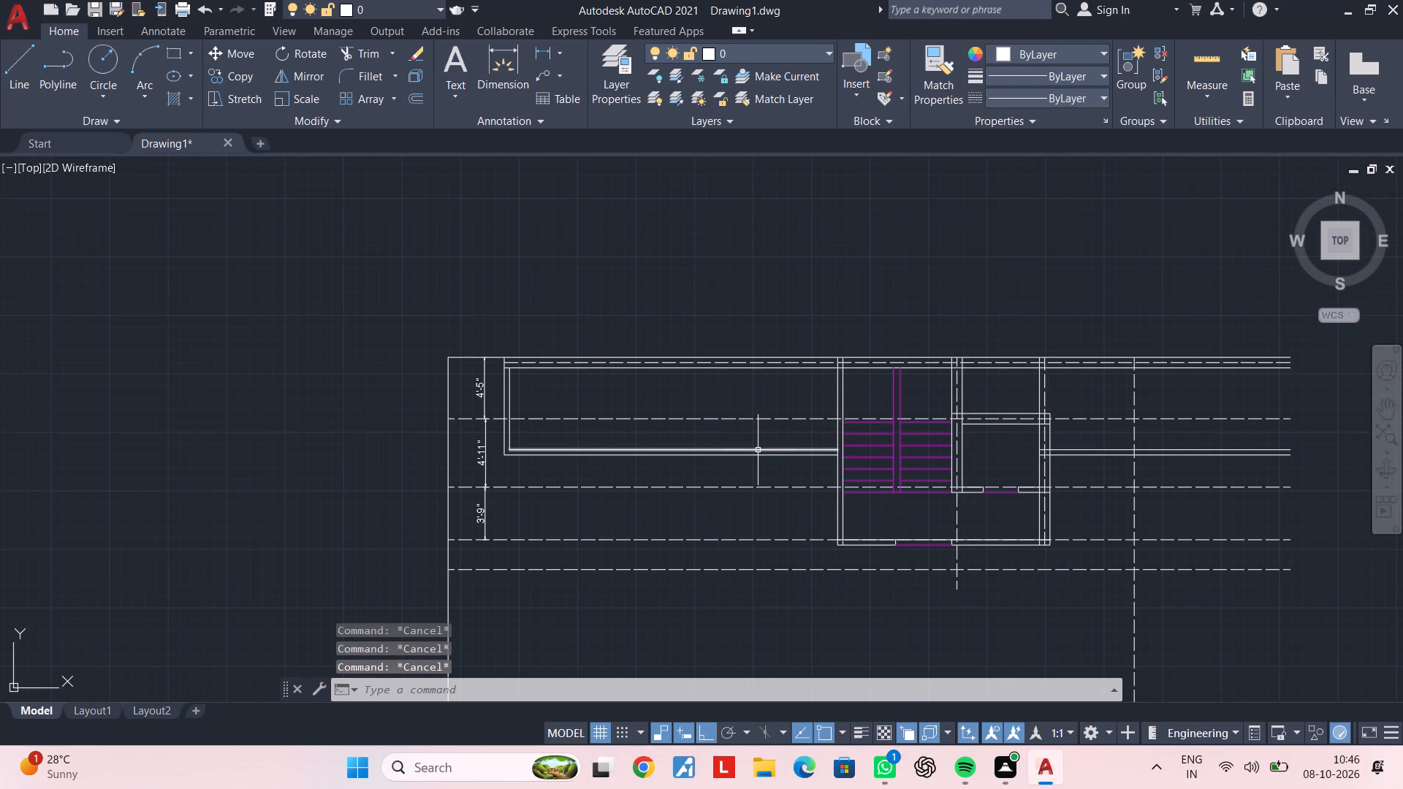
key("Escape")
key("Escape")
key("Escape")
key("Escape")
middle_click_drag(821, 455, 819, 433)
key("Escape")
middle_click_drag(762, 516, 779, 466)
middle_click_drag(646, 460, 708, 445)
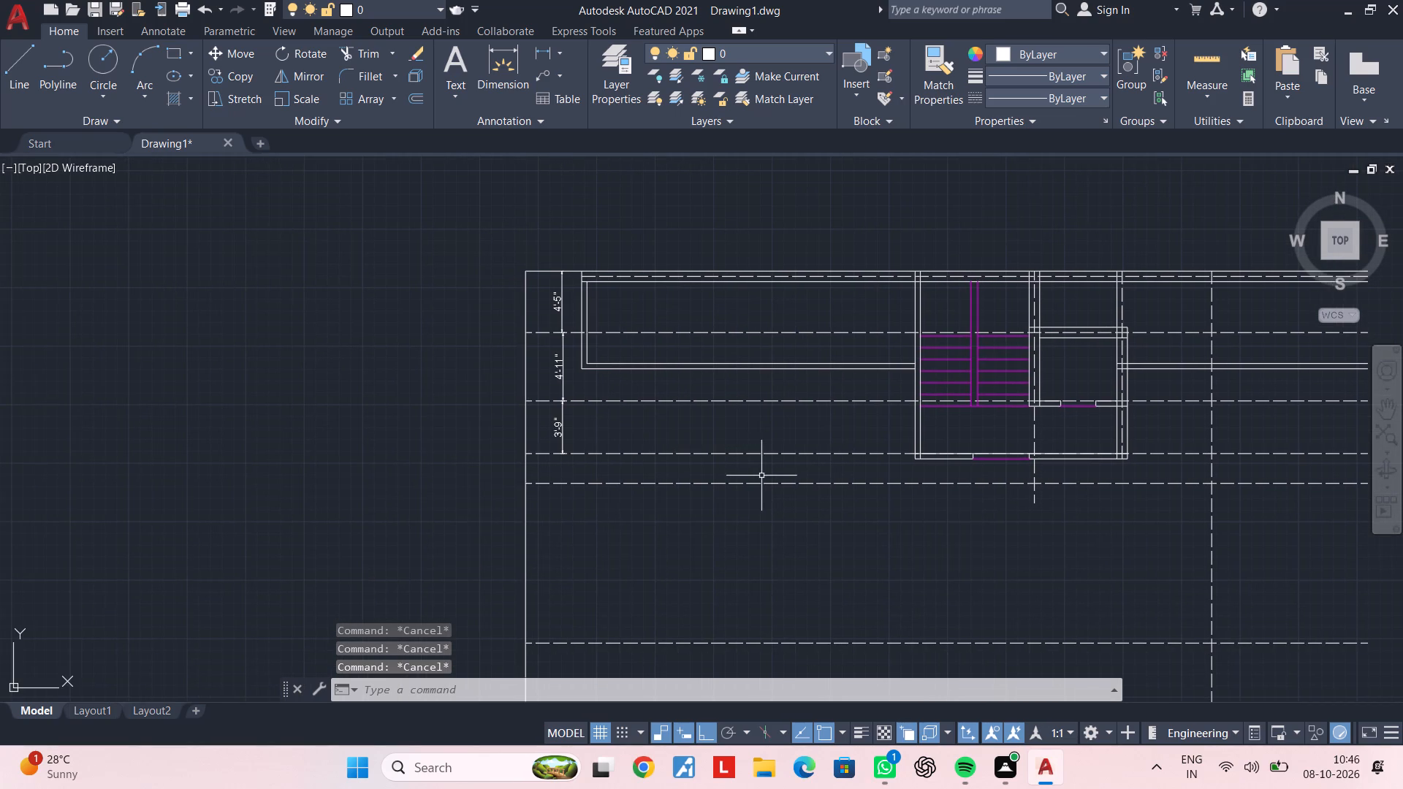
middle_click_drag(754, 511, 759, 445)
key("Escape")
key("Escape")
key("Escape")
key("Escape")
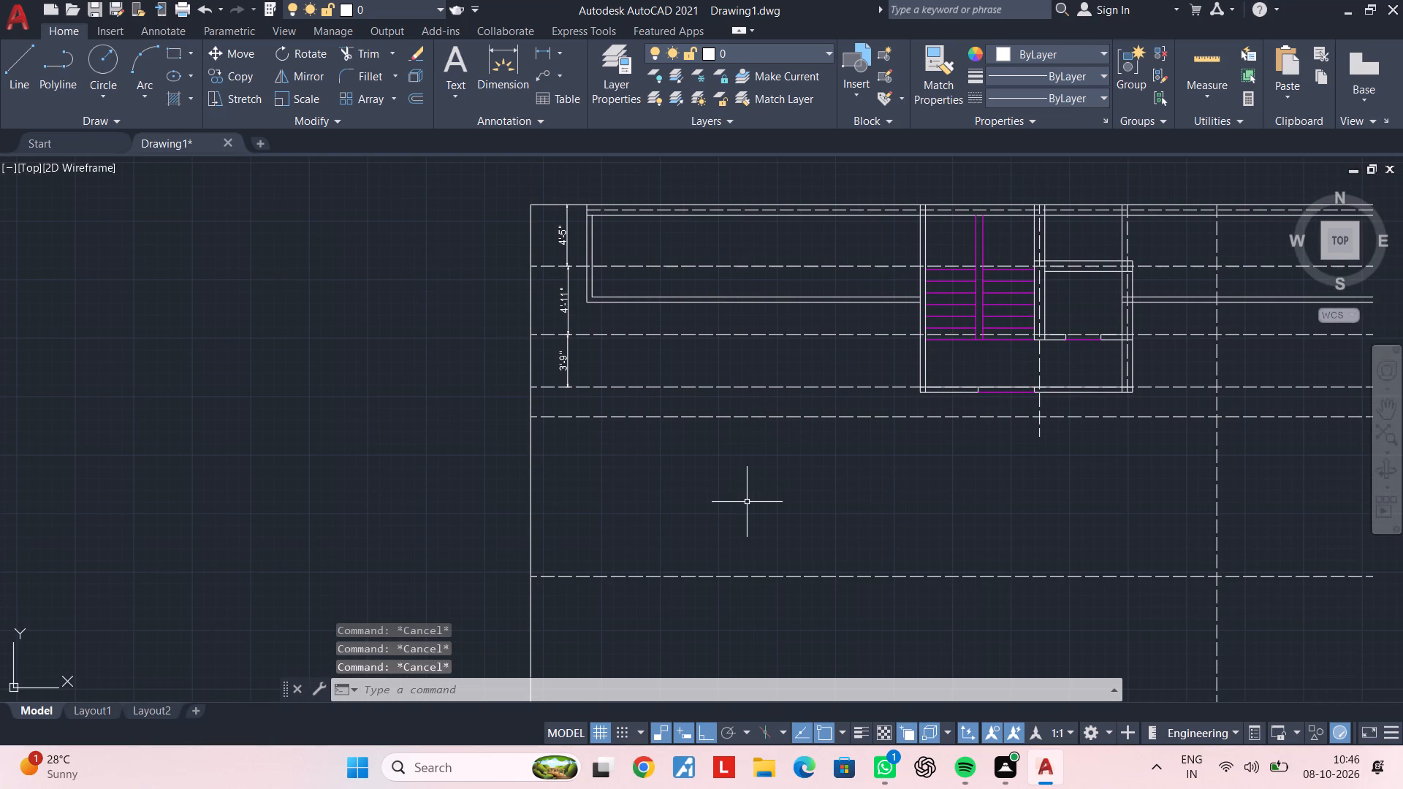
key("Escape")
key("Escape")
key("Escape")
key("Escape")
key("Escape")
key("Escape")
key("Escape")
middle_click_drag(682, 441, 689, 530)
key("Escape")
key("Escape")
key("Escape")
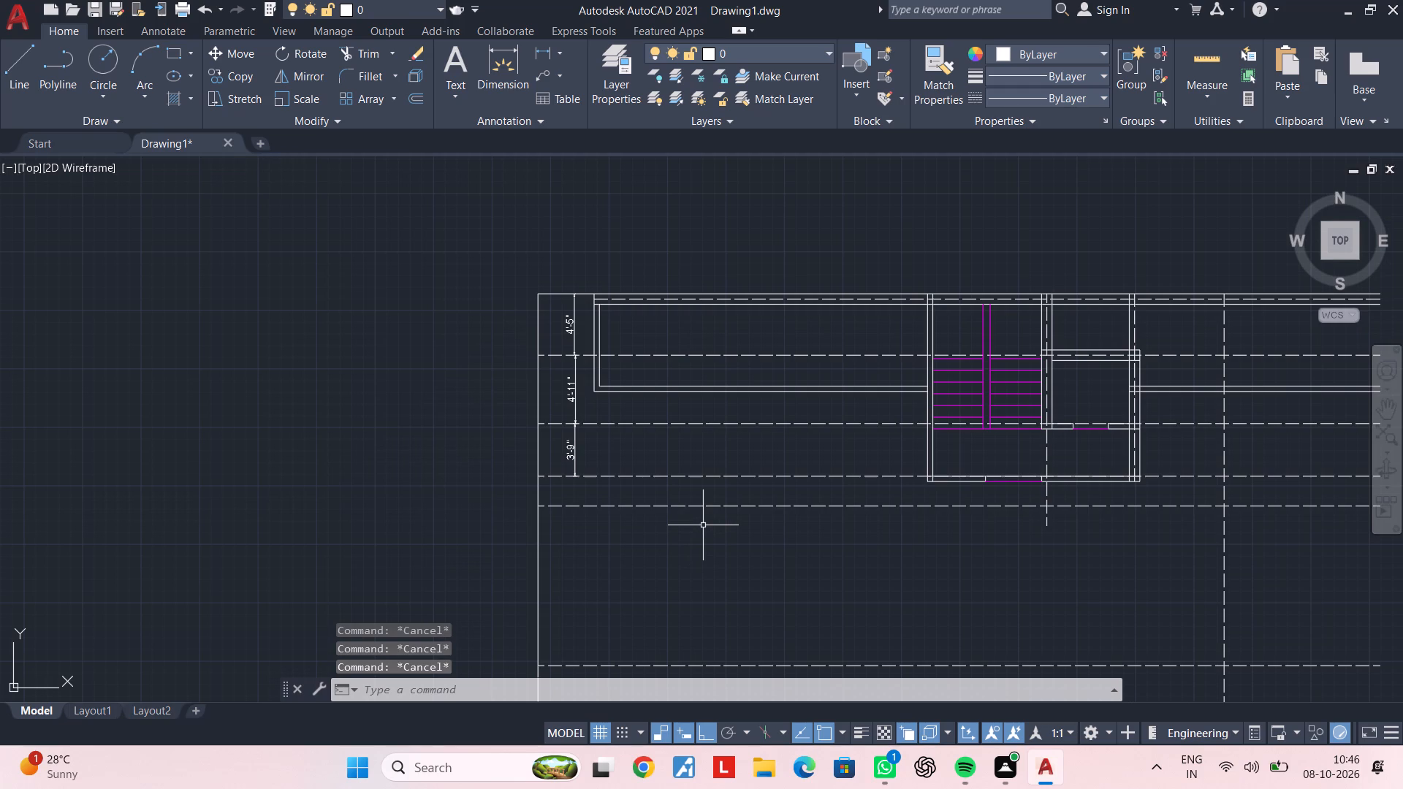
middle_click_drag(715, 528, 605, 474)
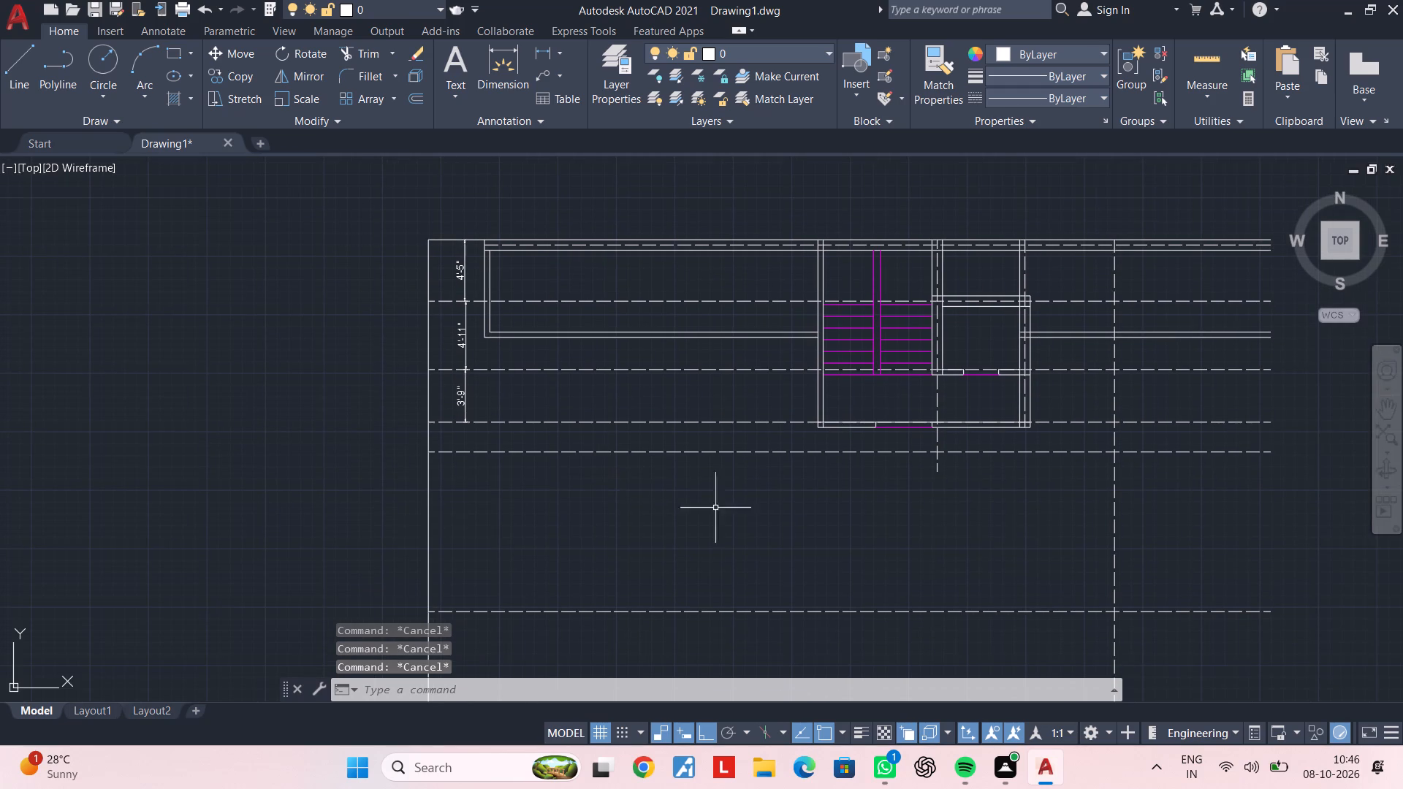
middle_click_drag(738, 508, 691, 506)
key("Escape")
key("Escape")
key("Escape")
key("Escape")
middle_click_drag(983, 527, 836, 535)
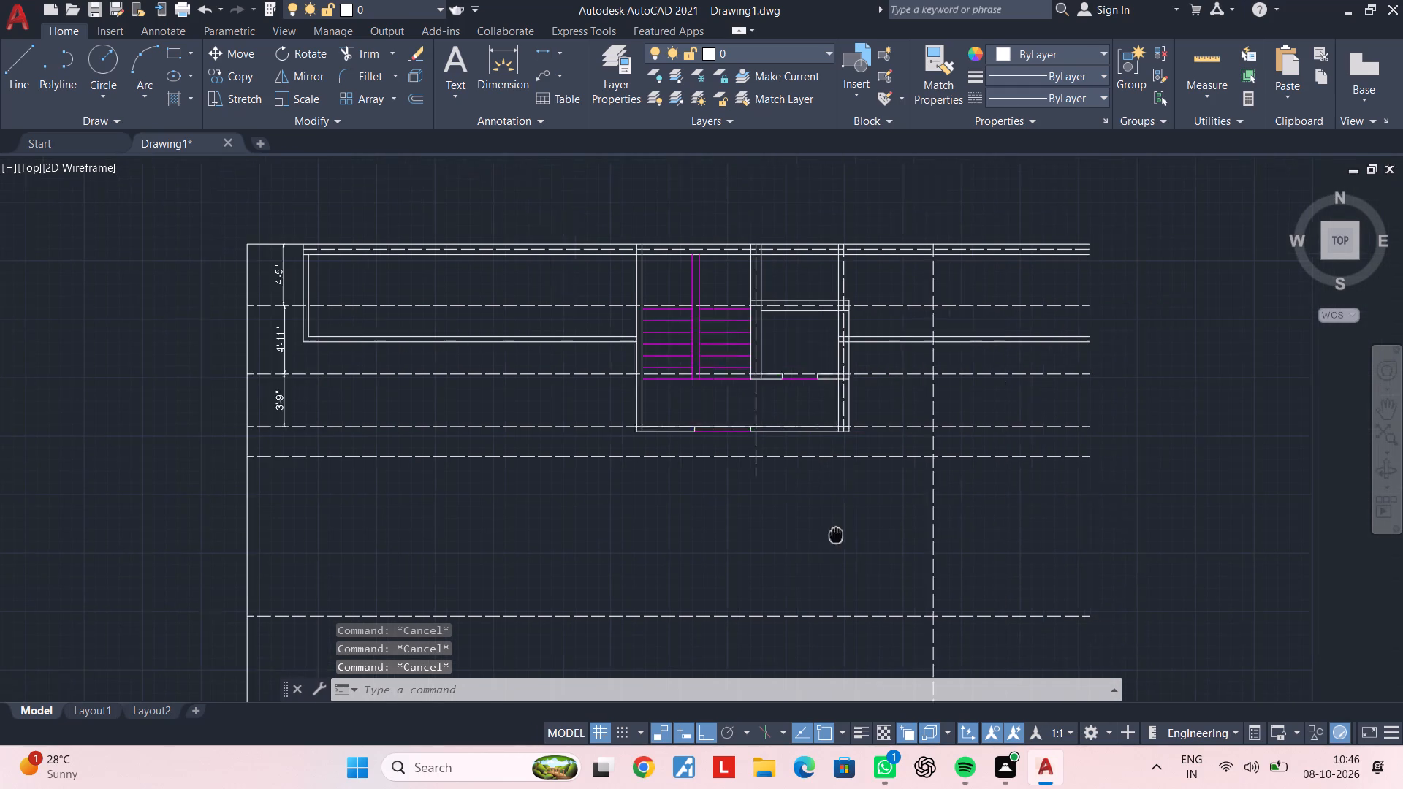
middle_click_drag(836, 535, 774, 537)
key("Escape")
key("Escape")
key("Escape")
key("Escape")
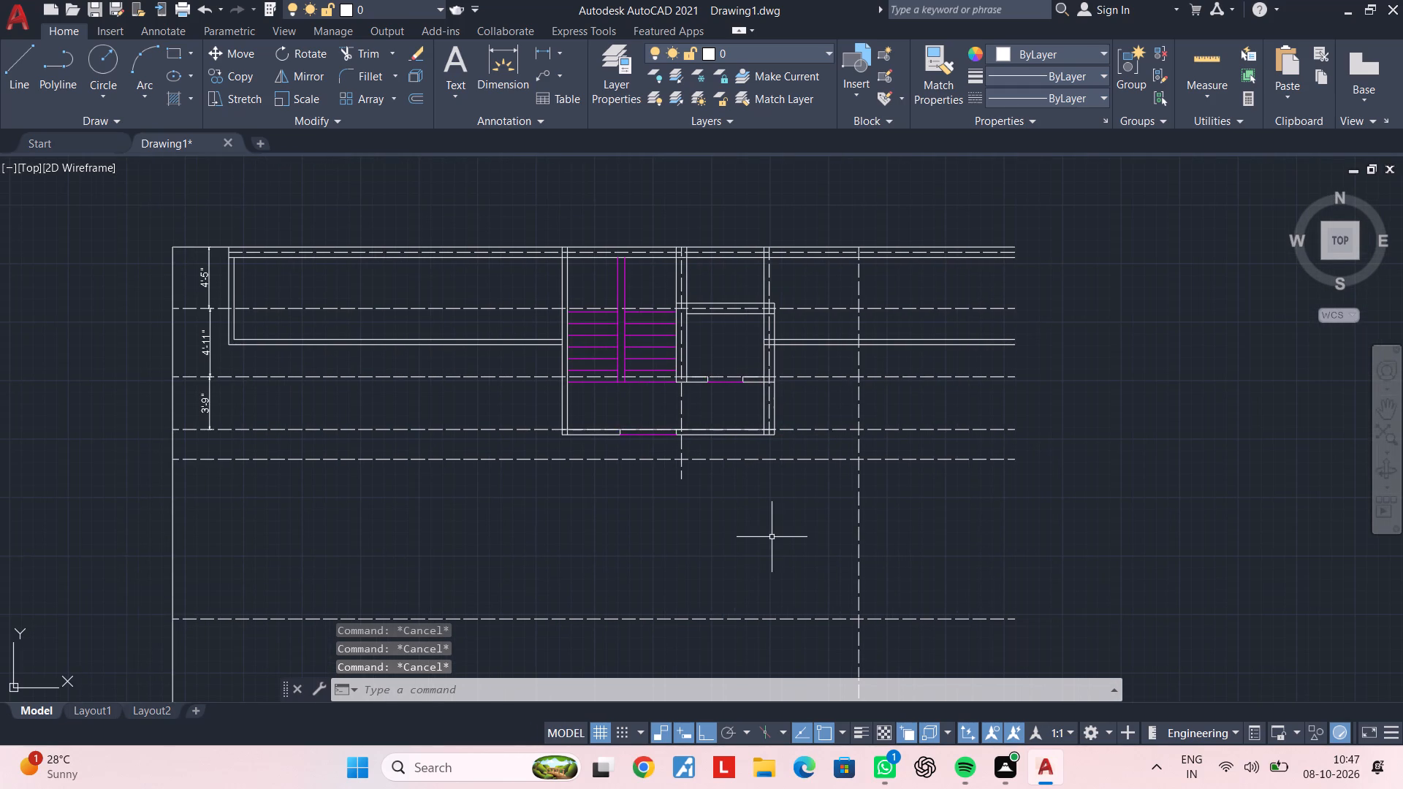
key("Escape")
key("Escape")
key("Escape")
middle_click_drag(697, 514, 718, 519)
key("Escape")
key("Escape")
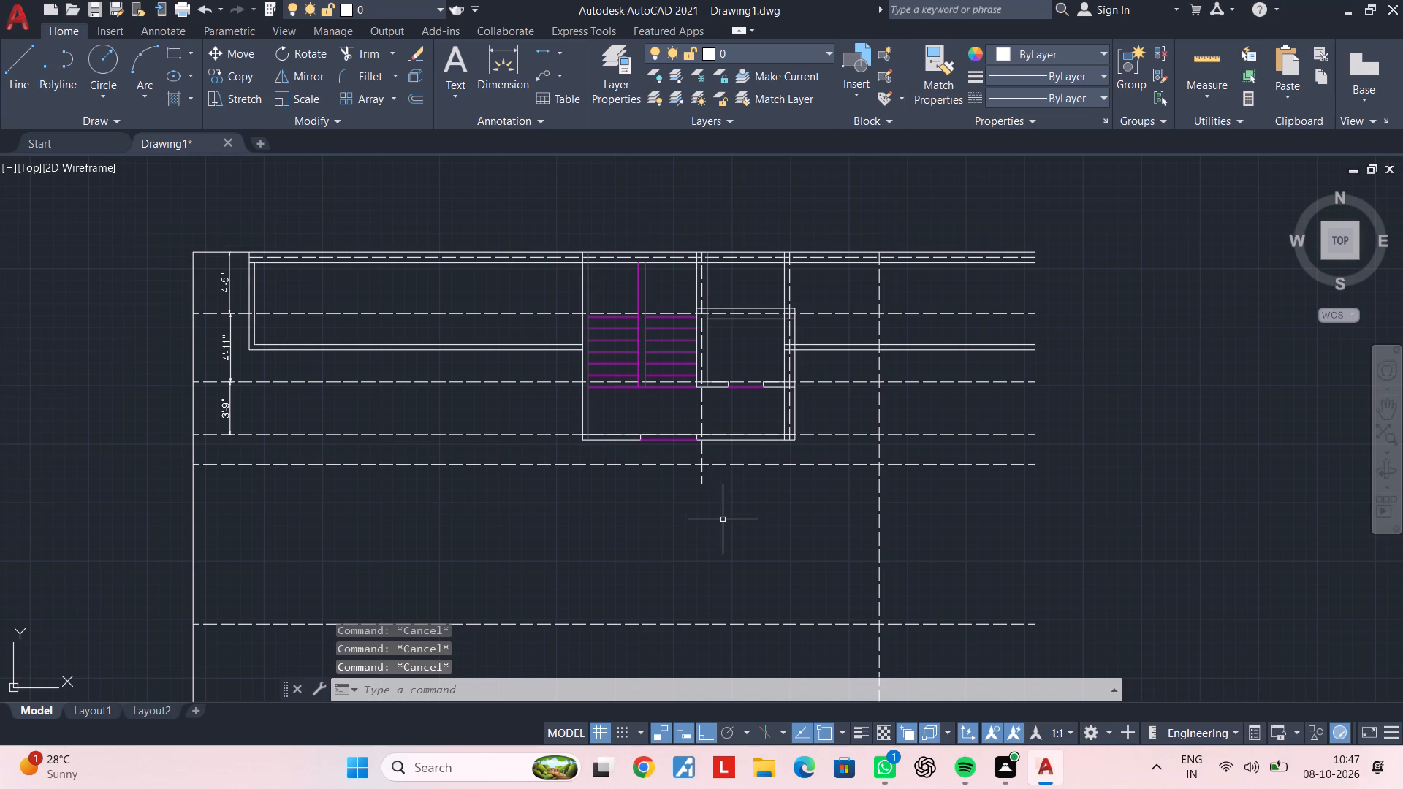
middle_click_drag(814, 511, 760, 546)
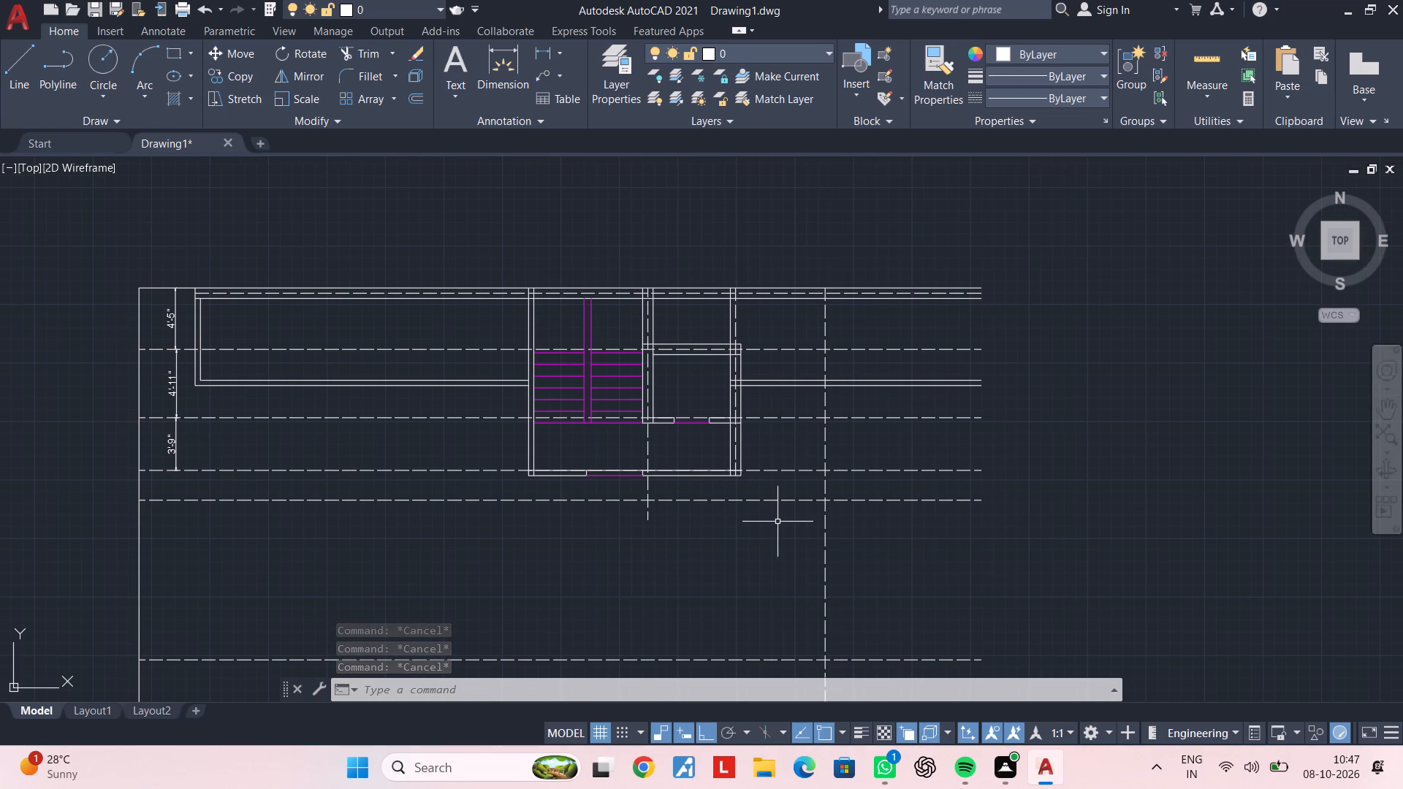
Delete the two parallel horizontal wall lines running east from the small room's east wall.
middle_click_drag(870, 446, 824, 479)
key("Escape")
key("Escape")
scroll(749, 426, "up", 1)
left_click(749, 431)
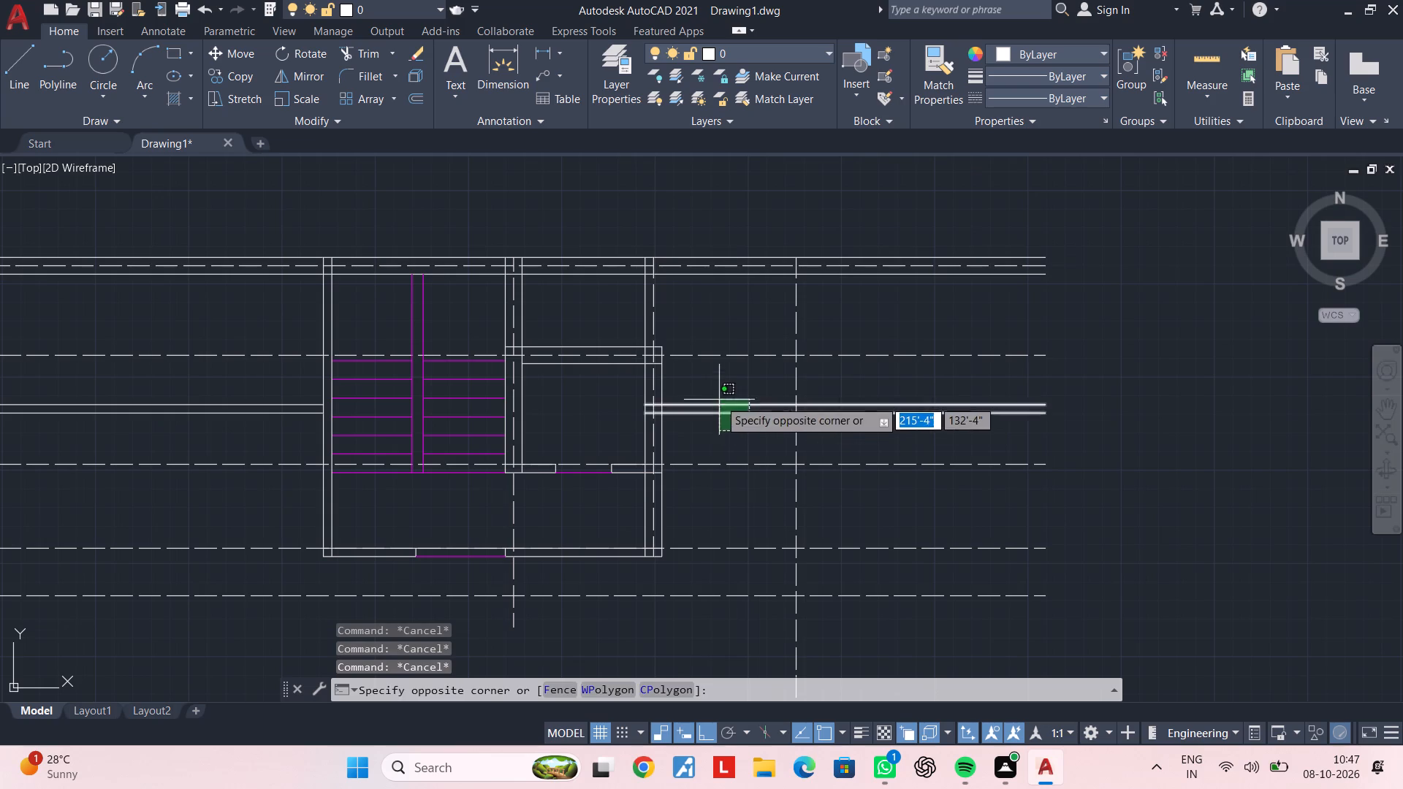
left_click(719, 398)
key("BackSpace")
key("Delete")
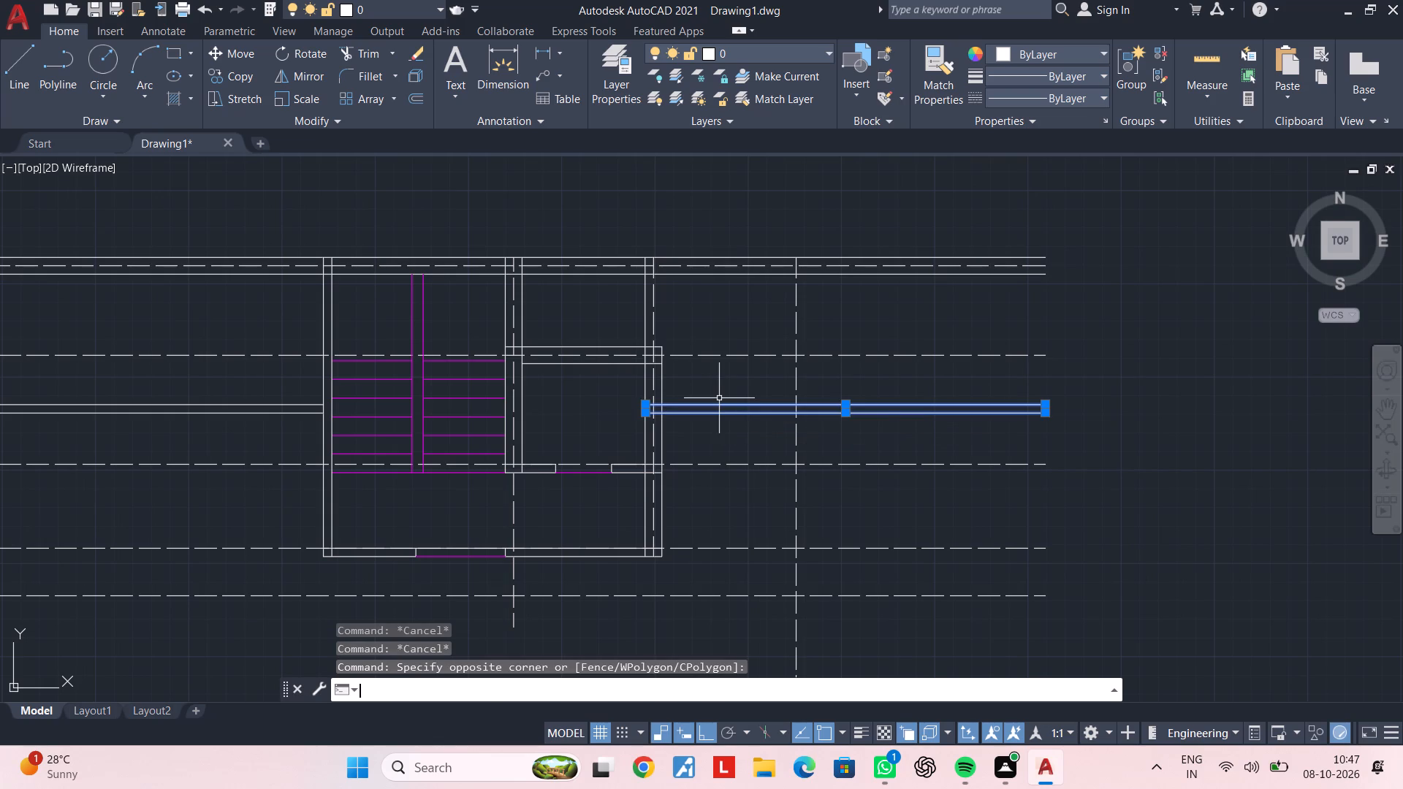
key("Delete")
key("Escape")
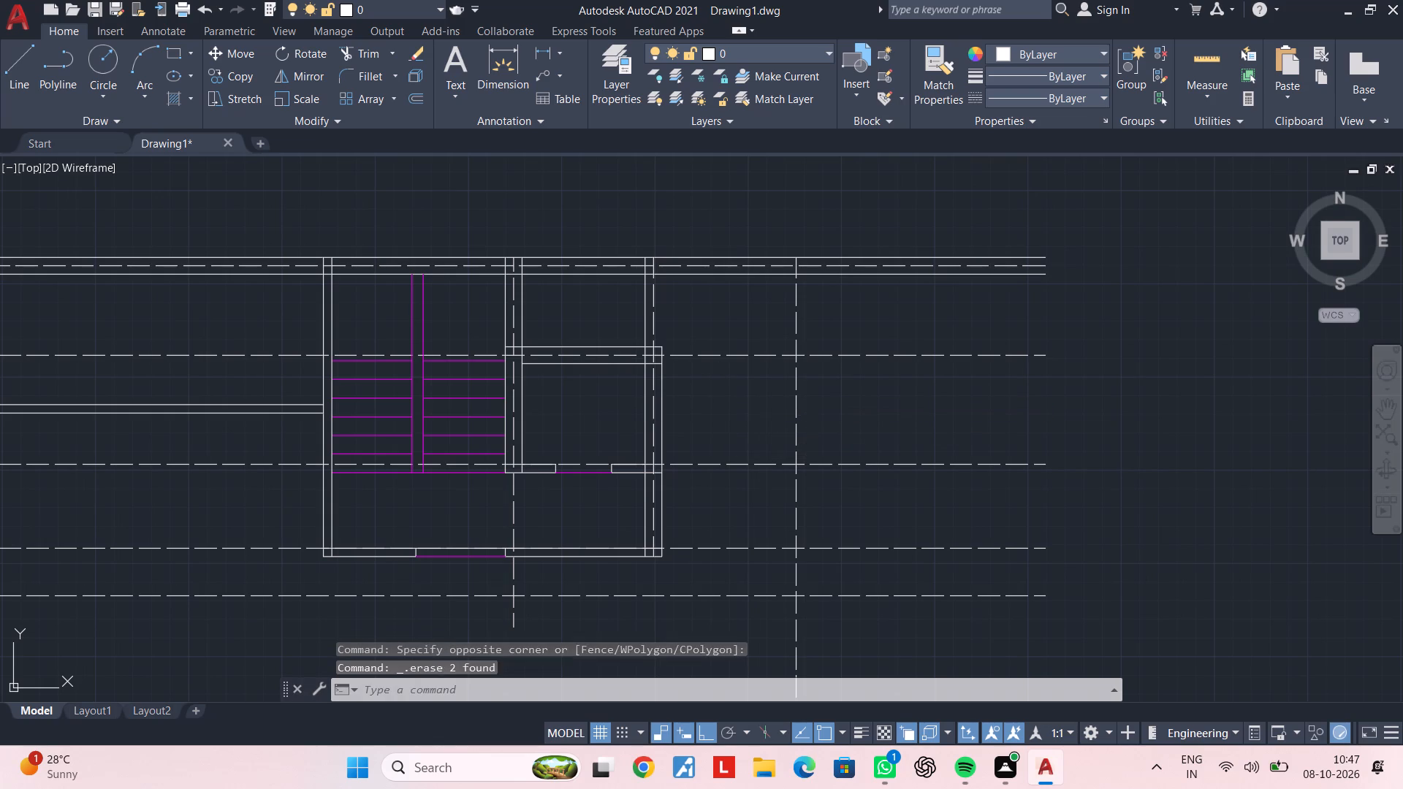
key("Escape")
key("Escape")
key("Escape")
key("Escape")
key("Escape")
key("Escape")
key("Escape")
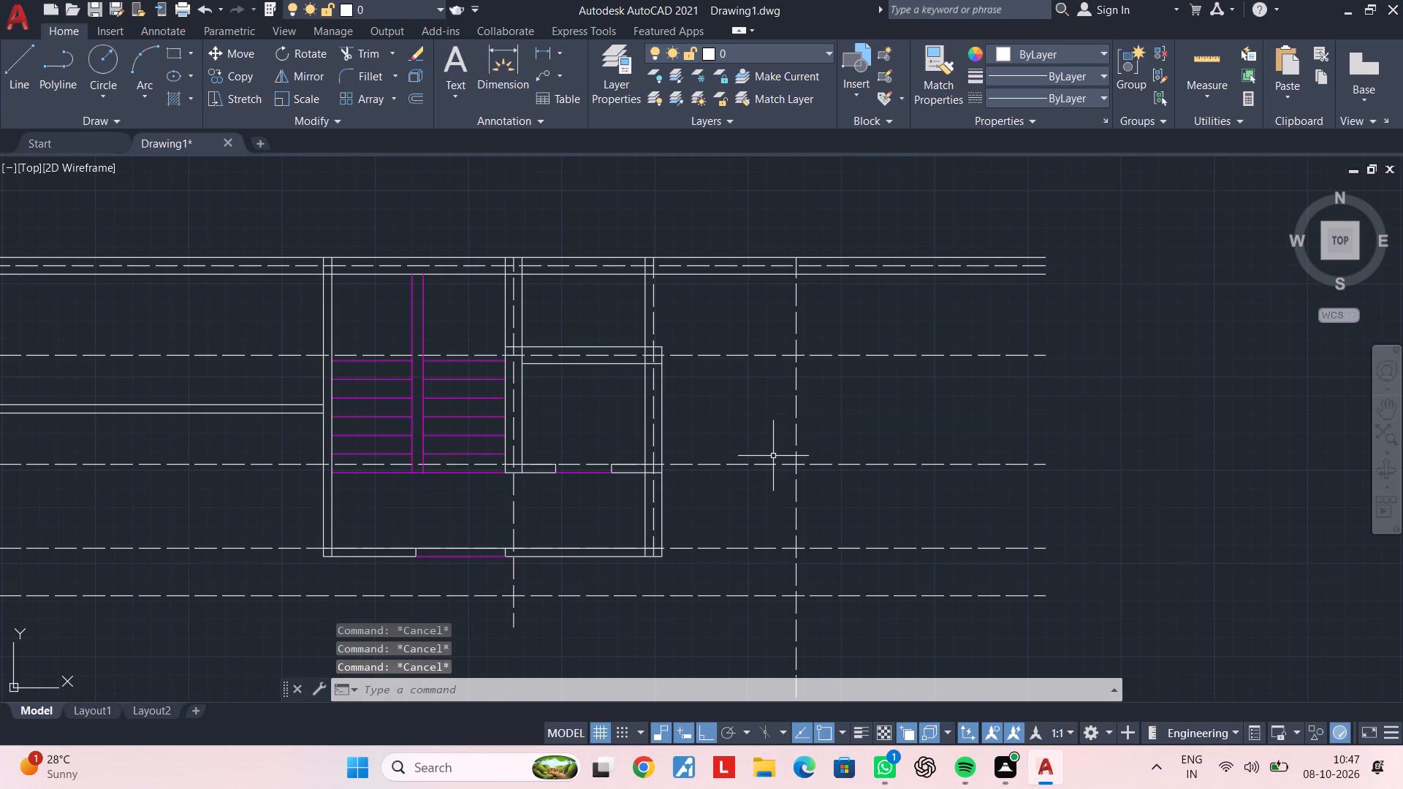
key("Escape")
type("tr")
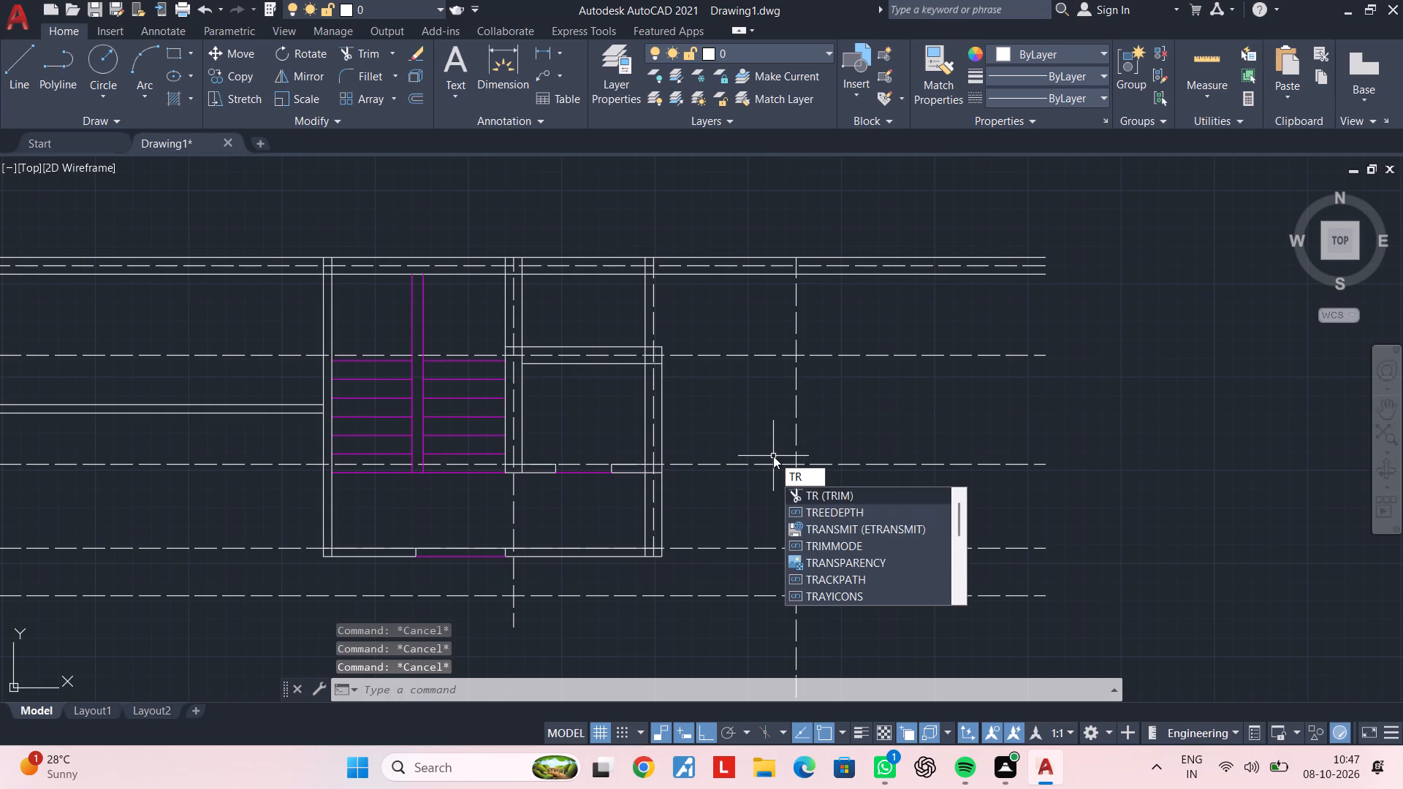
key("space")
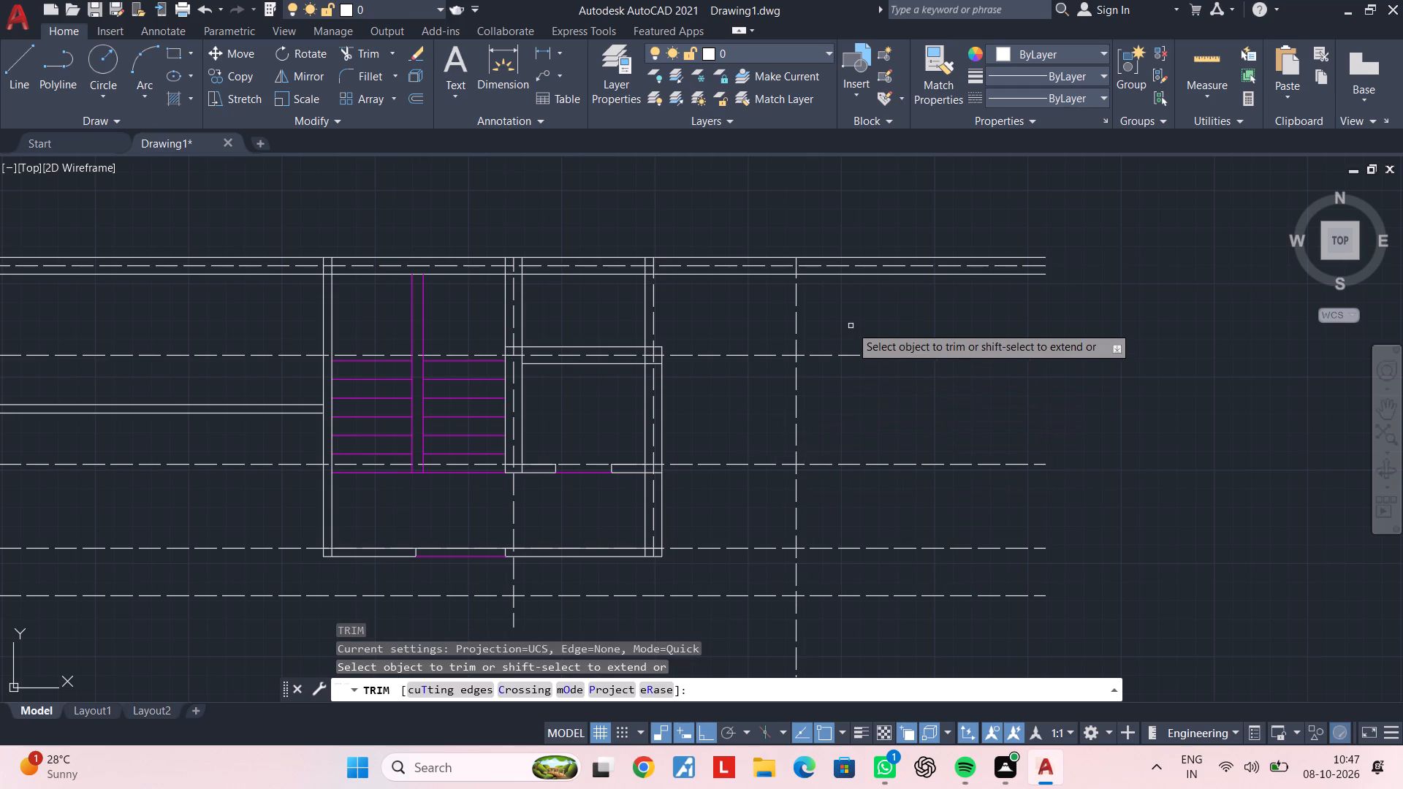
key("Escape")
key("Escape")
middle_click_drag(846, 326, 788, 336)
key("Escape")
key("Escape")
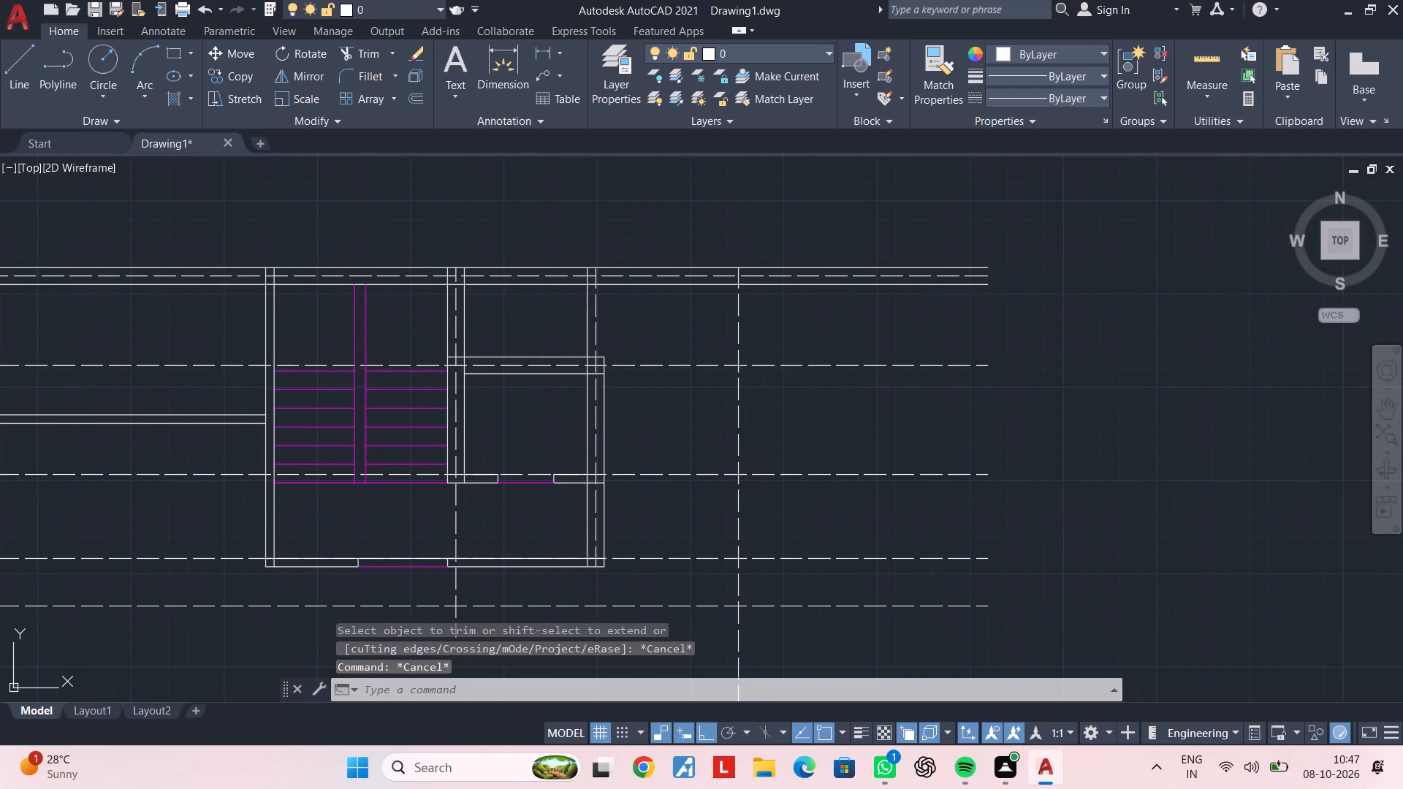
Offset the dashed vertical centreline east of the small room by 15'1.5" to the east.
key("Escape")
type("of 15'")
type("1.5\"")
key("Return")
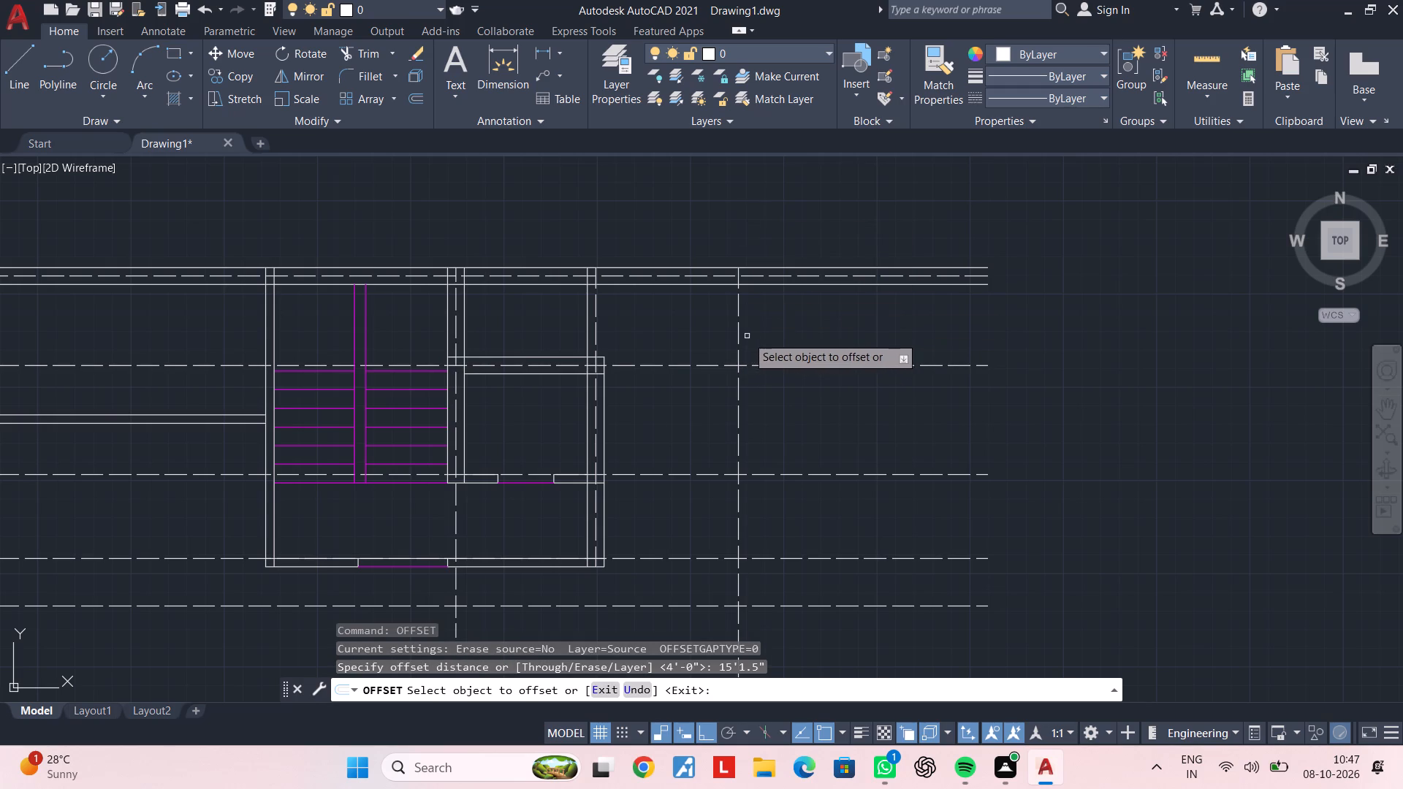
left_click(739, 336)
left_click(1158, 316)
middle_click_drag(1060, 319, 1037, 311)
key("Escape")
key("Escape")
key("Escape")
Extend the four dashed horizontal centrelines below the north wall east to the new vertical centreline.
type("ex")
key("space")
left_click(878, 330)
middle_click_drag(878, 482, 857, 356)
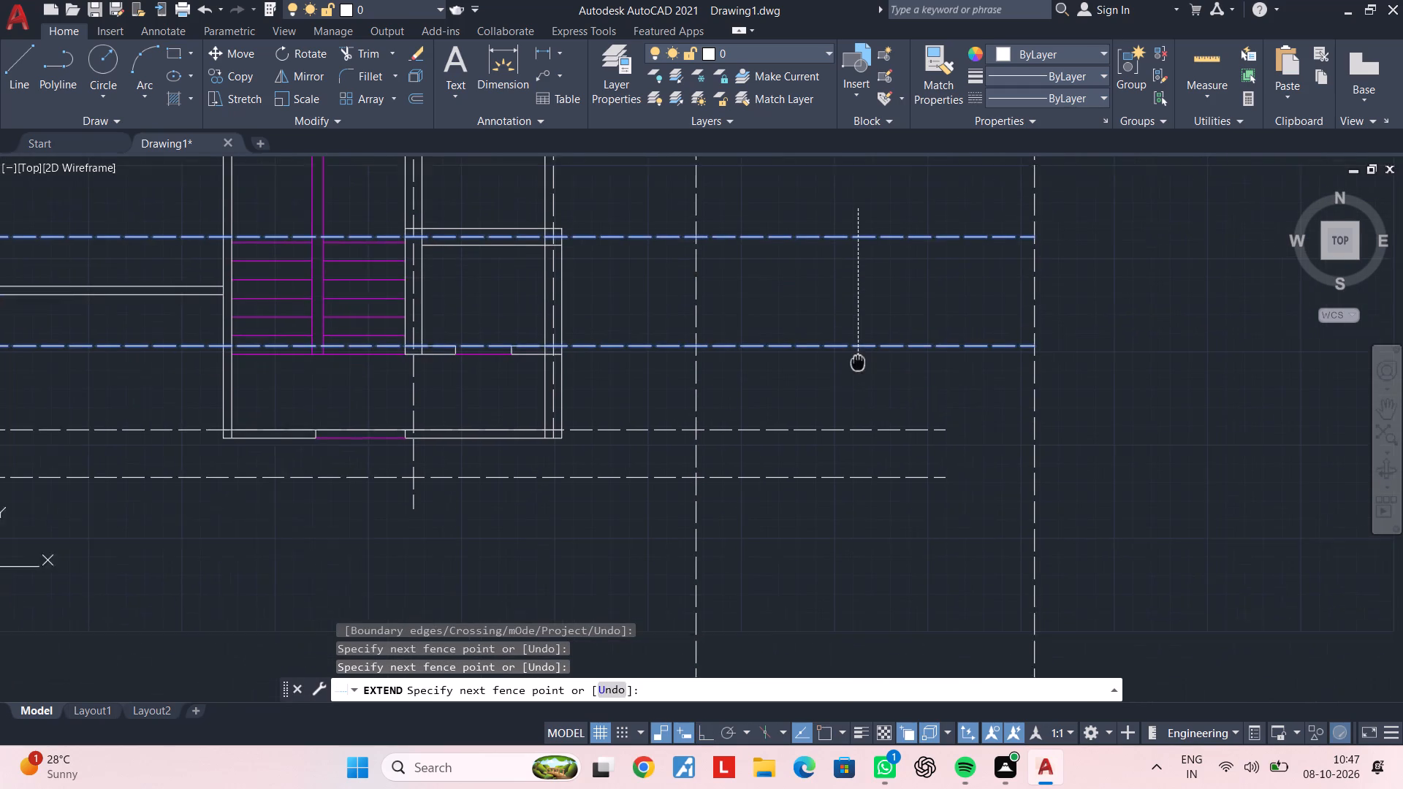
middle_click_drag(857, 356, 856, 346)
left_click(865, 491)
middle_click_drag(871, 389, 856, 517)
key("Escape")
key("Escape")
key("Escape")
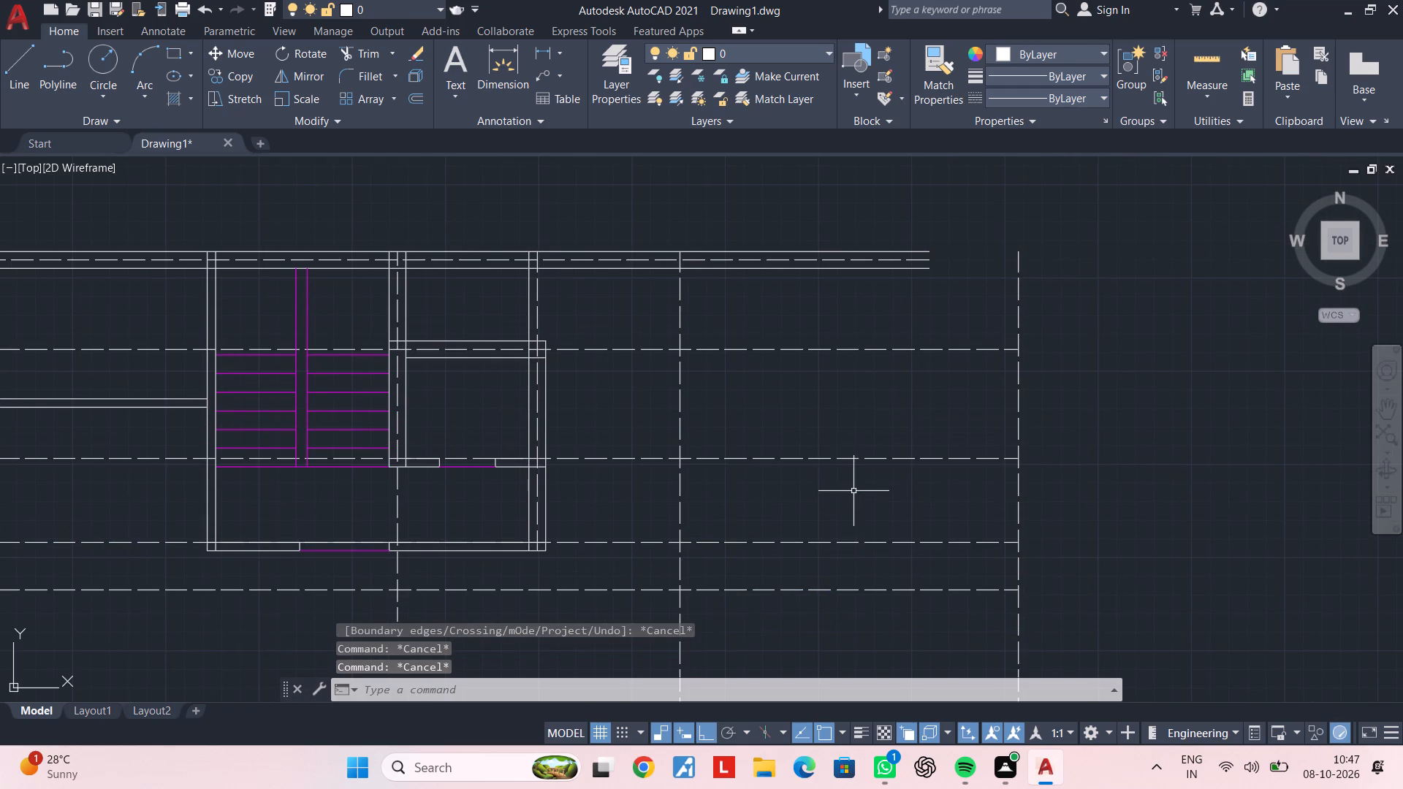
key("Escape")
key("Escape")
Extend the north wall's two lines and its dashed centreline east to the new vertical centreline.
type("ex")
key("space")
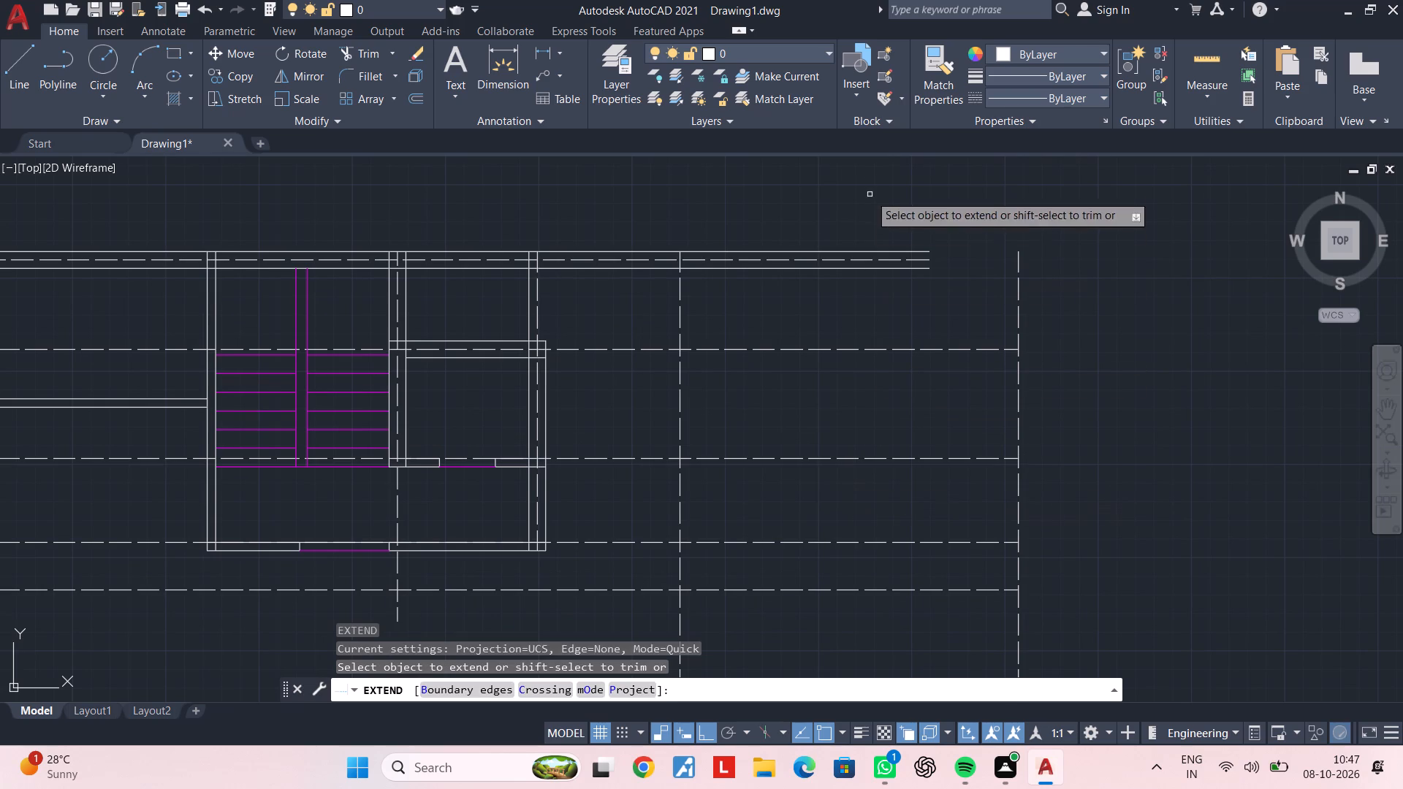
left_click(879, 227)
left_click(889, 307)
key("Escape")
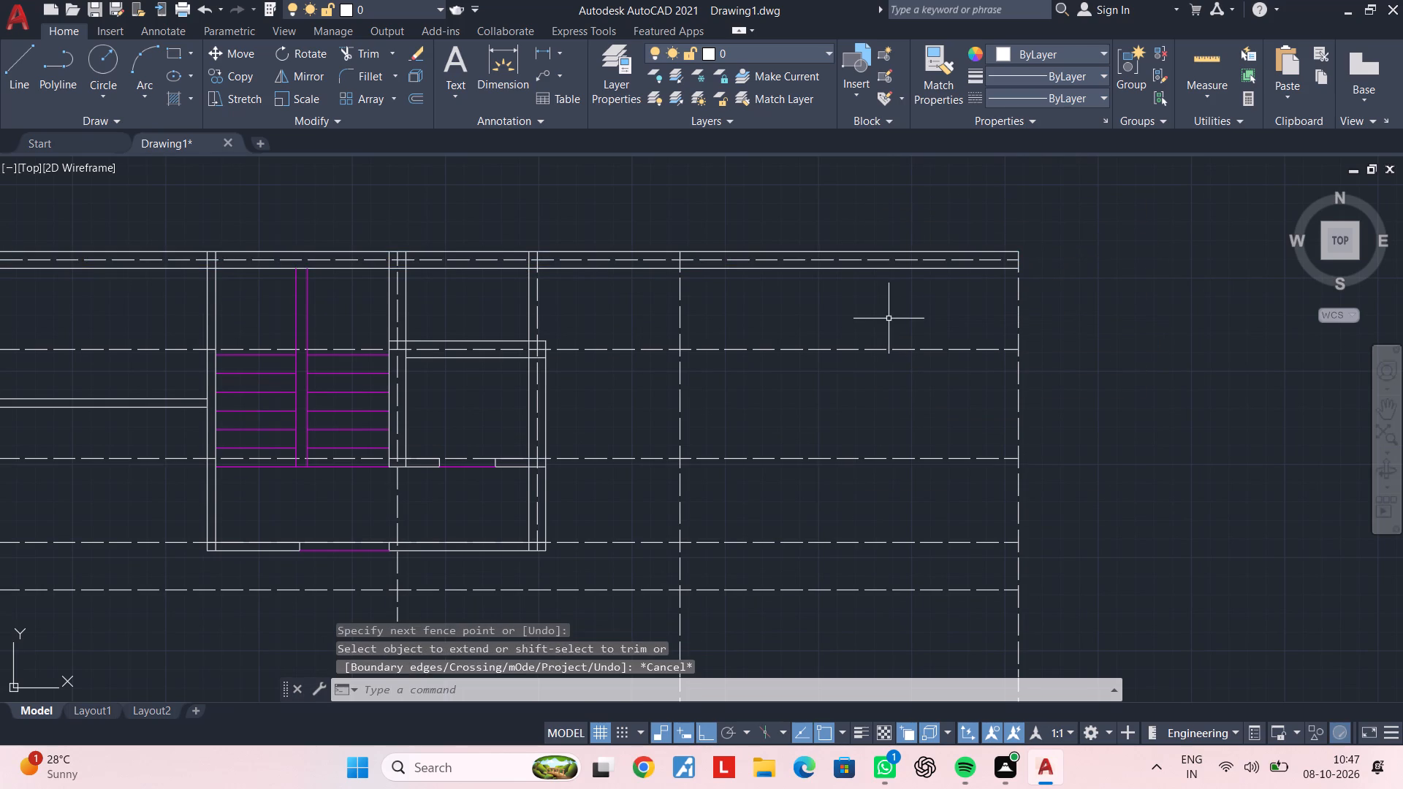
key("Escape")
middle_click_drag(888, 319, 885, 290)
key("Escape")
key("Escape")
key("Escape")
Trim the four dashed horizontal centrelines below the north wall between the two easternmost vertical centrelines.
type("tr")
key("space")
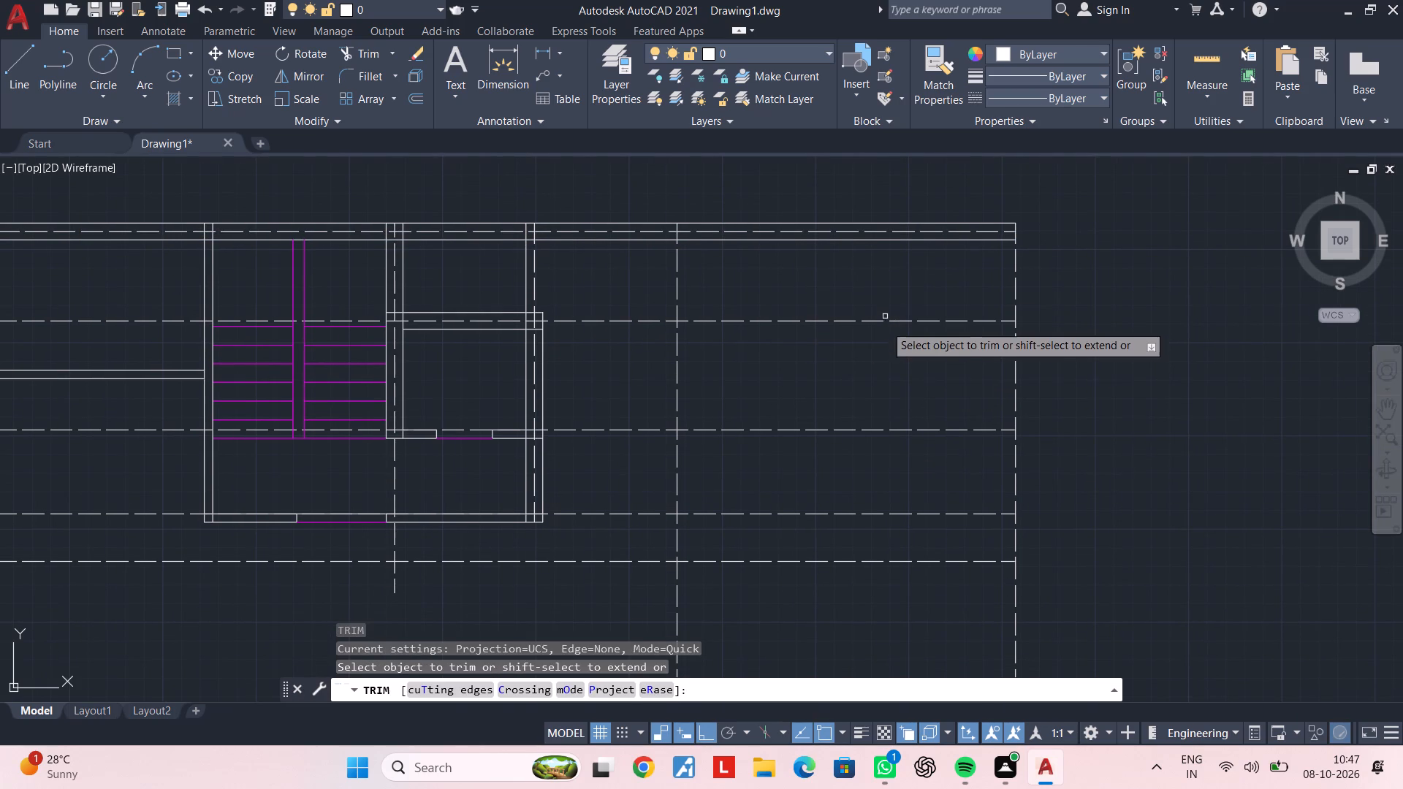
left_click(875, 582)
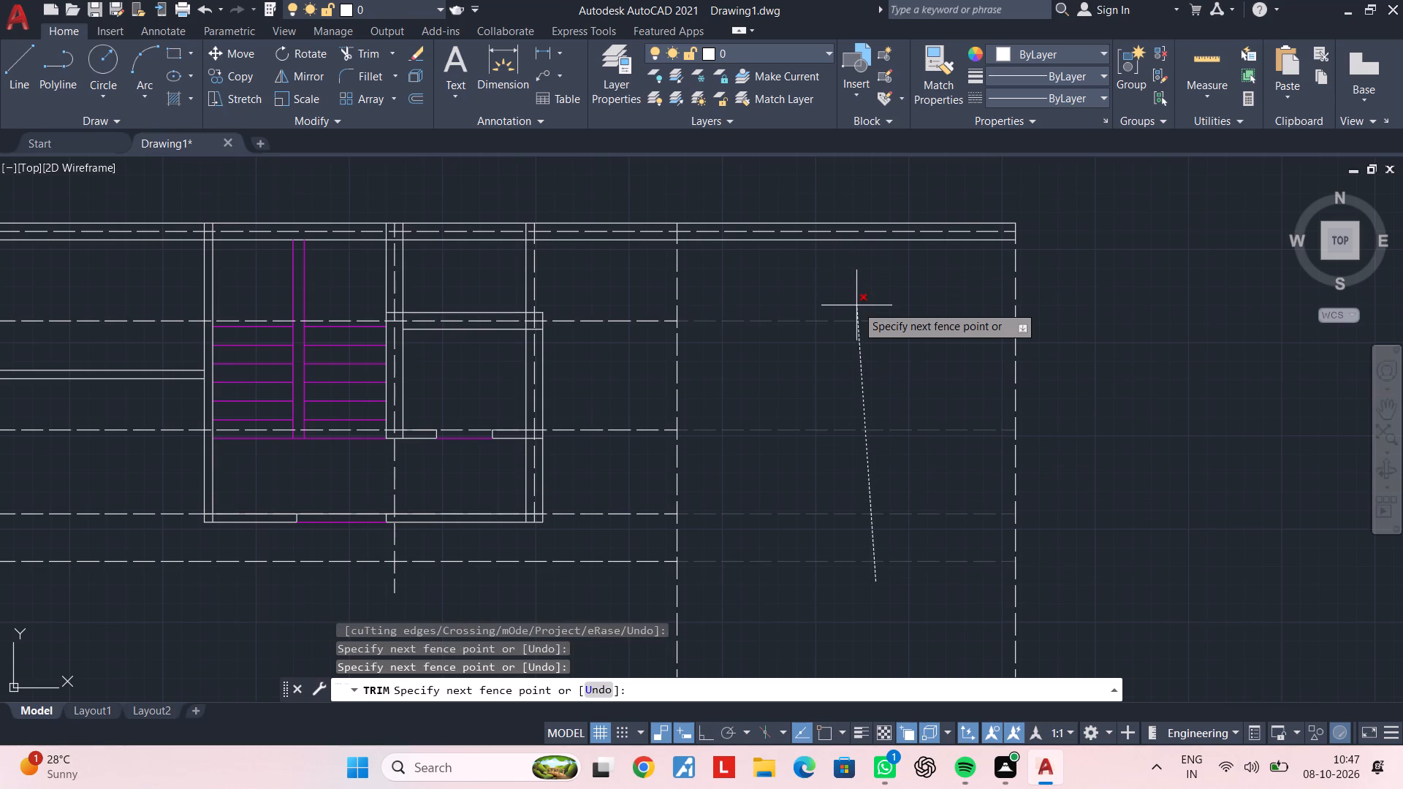
left_click(856, 305)
key("Escape")
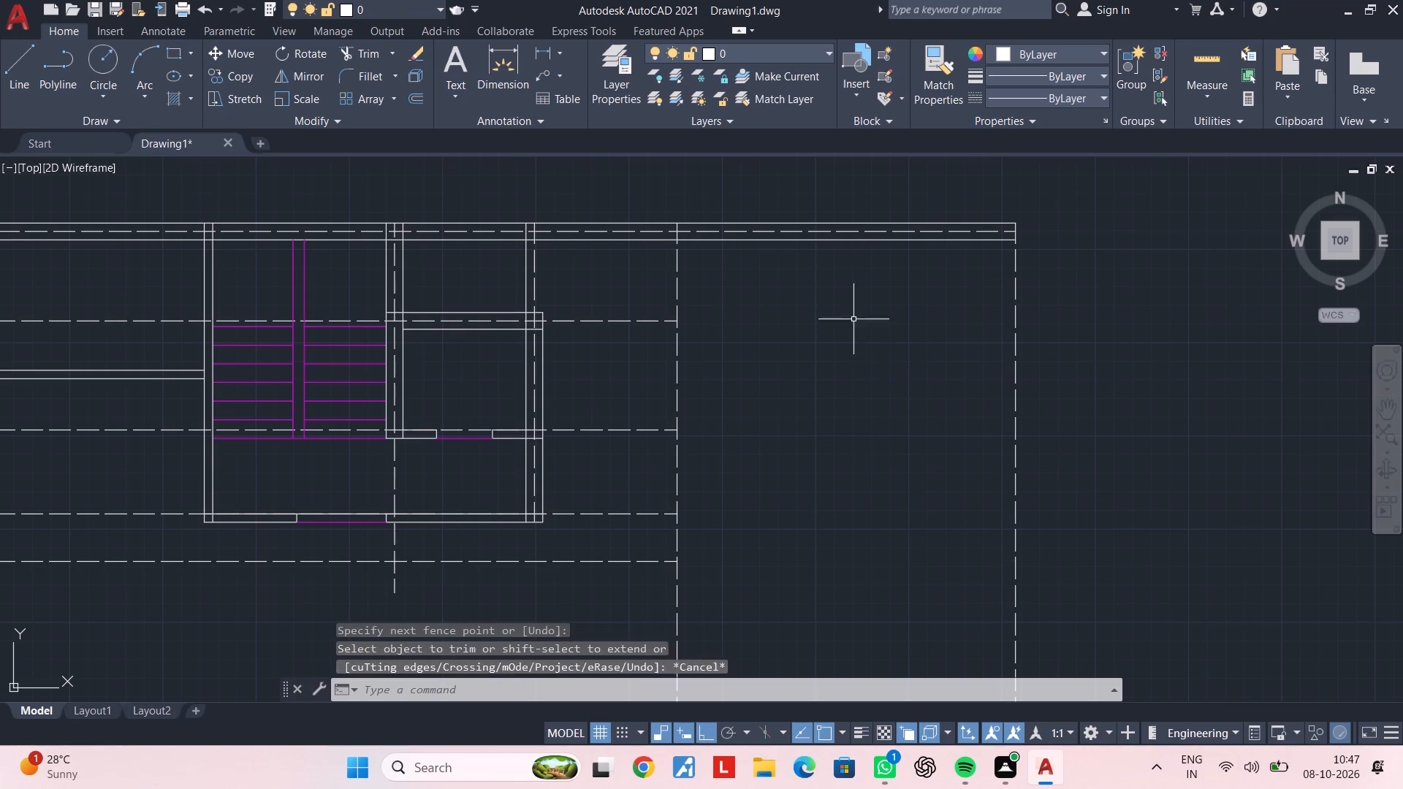
key("Escape")
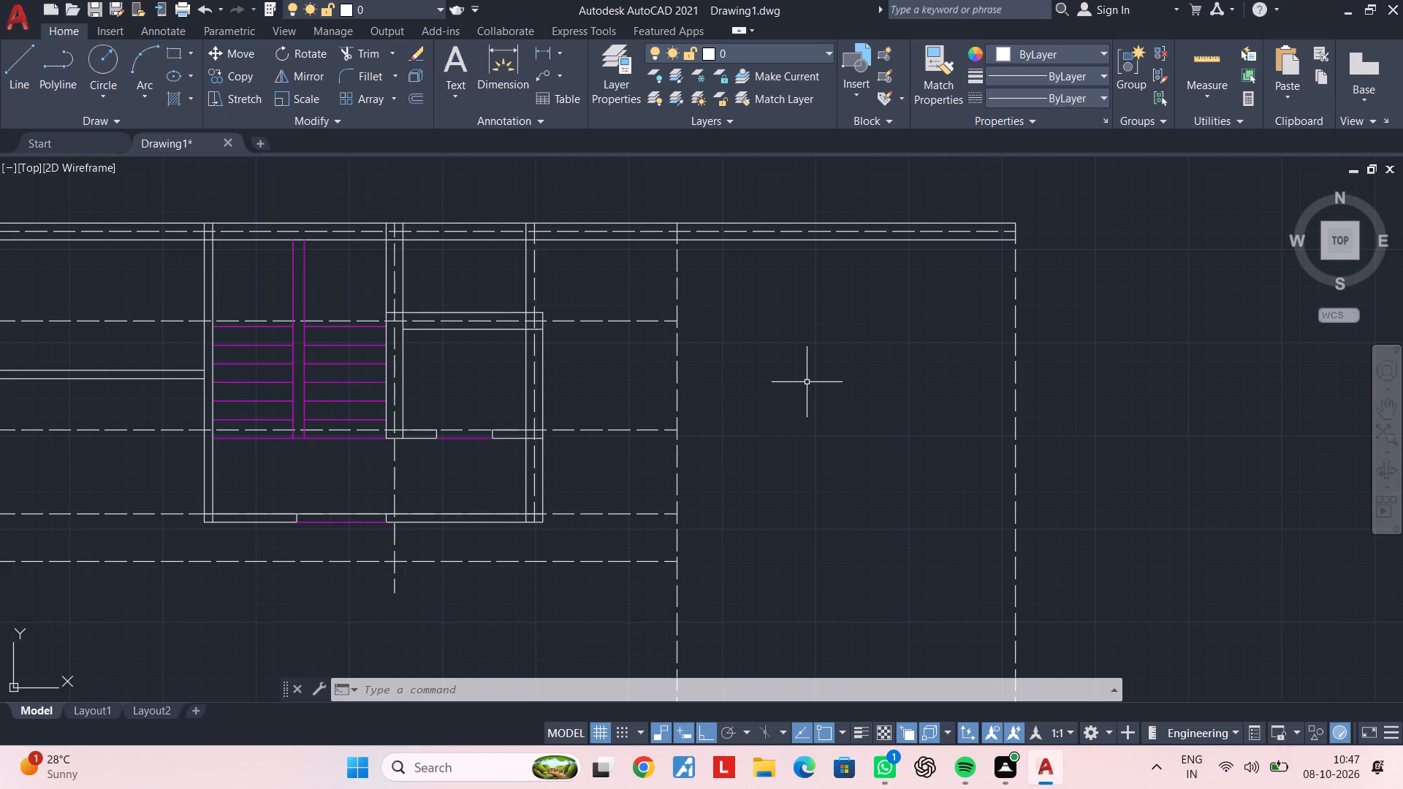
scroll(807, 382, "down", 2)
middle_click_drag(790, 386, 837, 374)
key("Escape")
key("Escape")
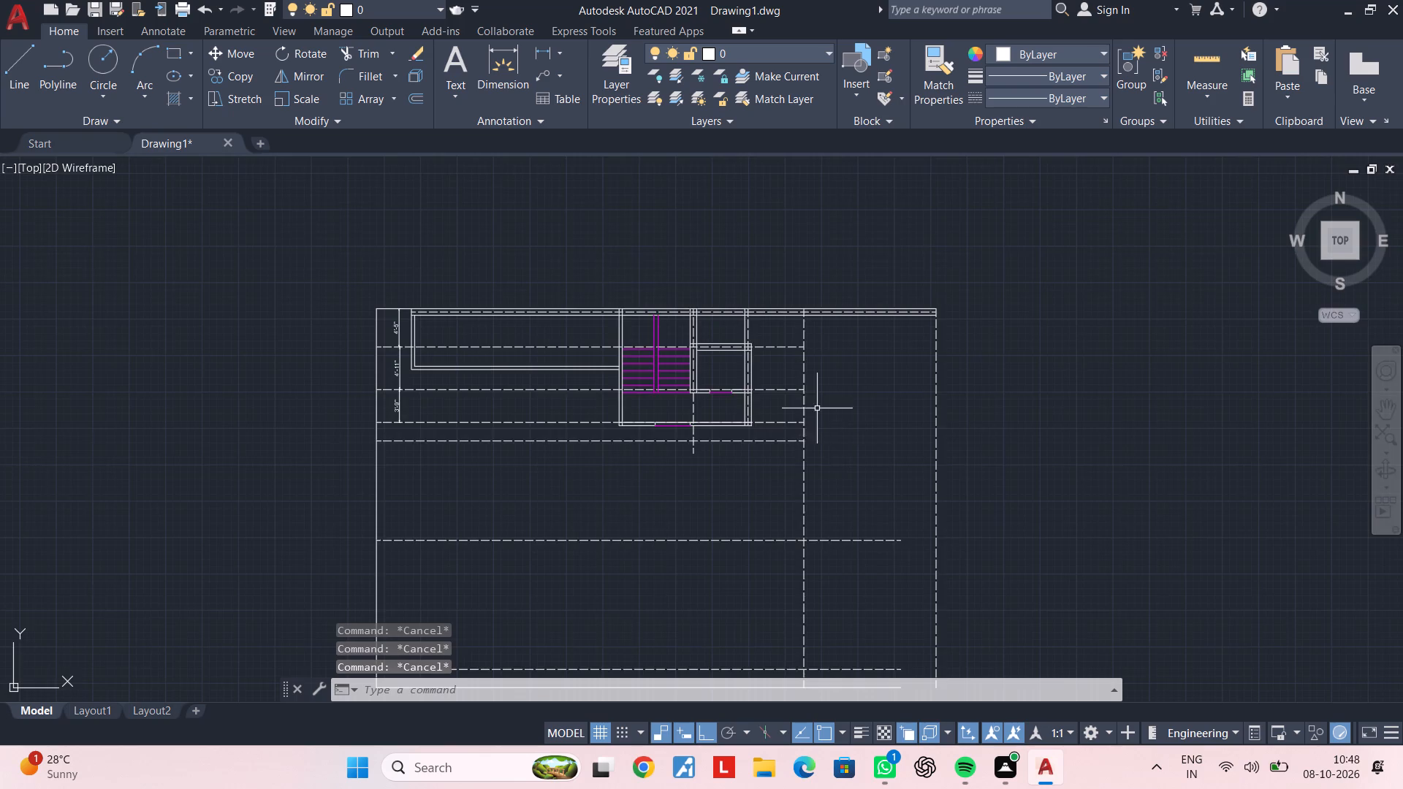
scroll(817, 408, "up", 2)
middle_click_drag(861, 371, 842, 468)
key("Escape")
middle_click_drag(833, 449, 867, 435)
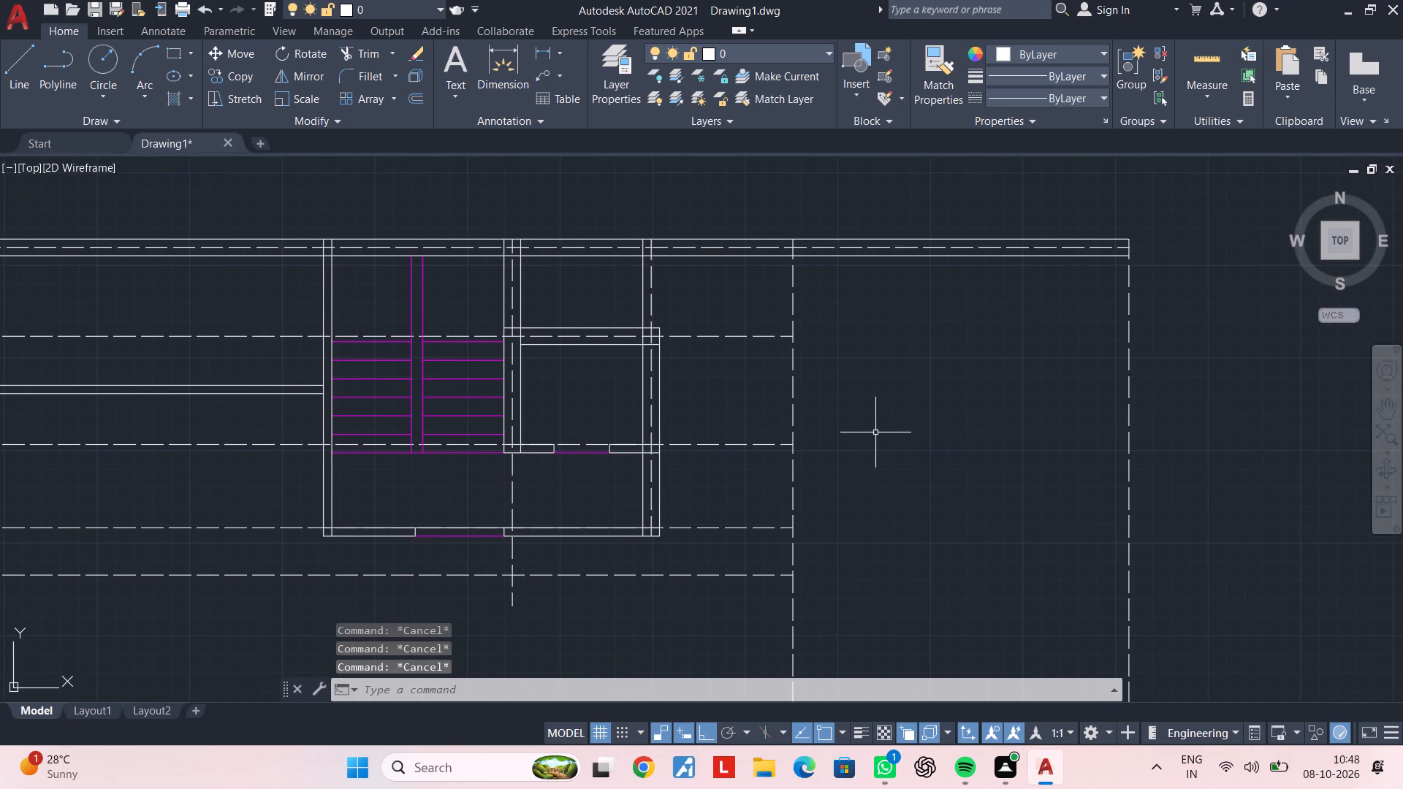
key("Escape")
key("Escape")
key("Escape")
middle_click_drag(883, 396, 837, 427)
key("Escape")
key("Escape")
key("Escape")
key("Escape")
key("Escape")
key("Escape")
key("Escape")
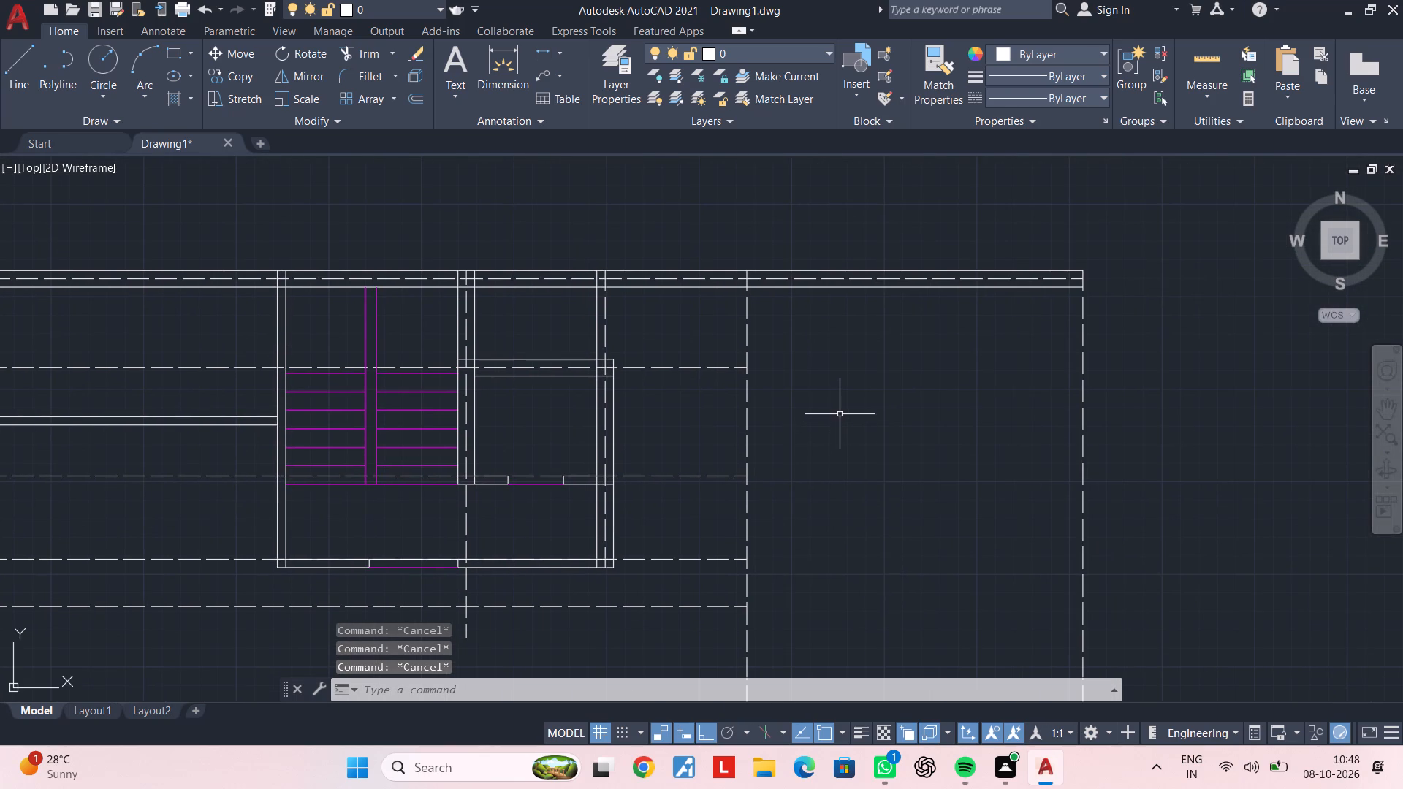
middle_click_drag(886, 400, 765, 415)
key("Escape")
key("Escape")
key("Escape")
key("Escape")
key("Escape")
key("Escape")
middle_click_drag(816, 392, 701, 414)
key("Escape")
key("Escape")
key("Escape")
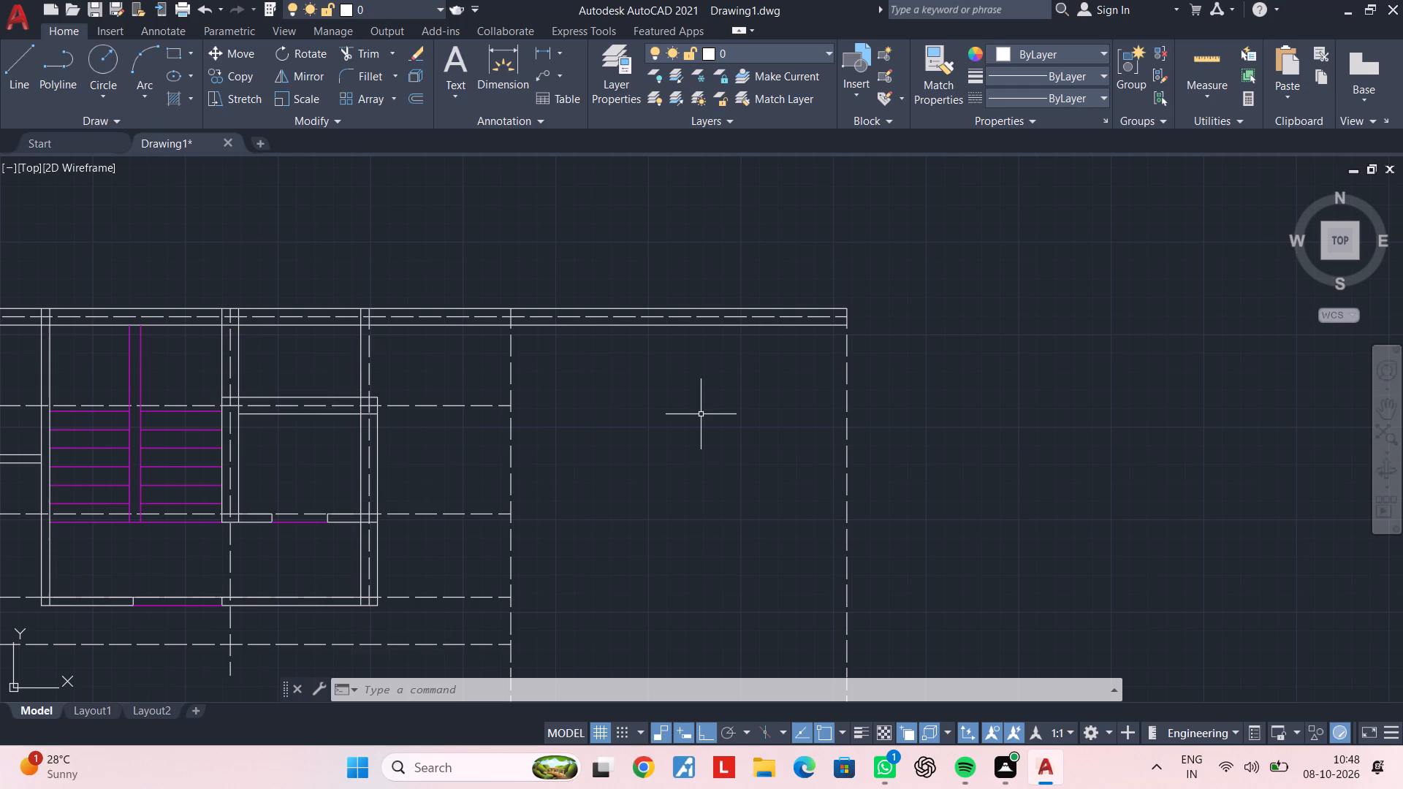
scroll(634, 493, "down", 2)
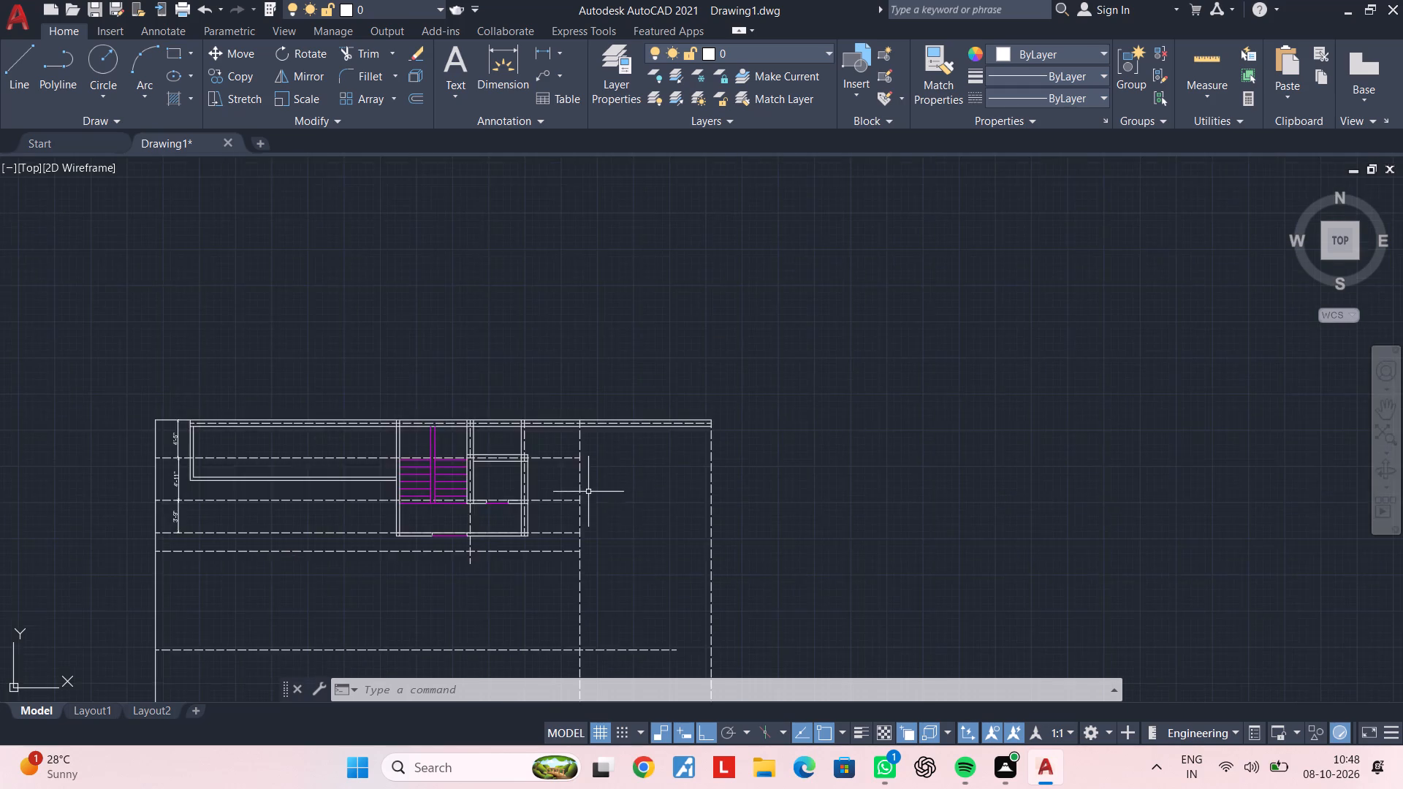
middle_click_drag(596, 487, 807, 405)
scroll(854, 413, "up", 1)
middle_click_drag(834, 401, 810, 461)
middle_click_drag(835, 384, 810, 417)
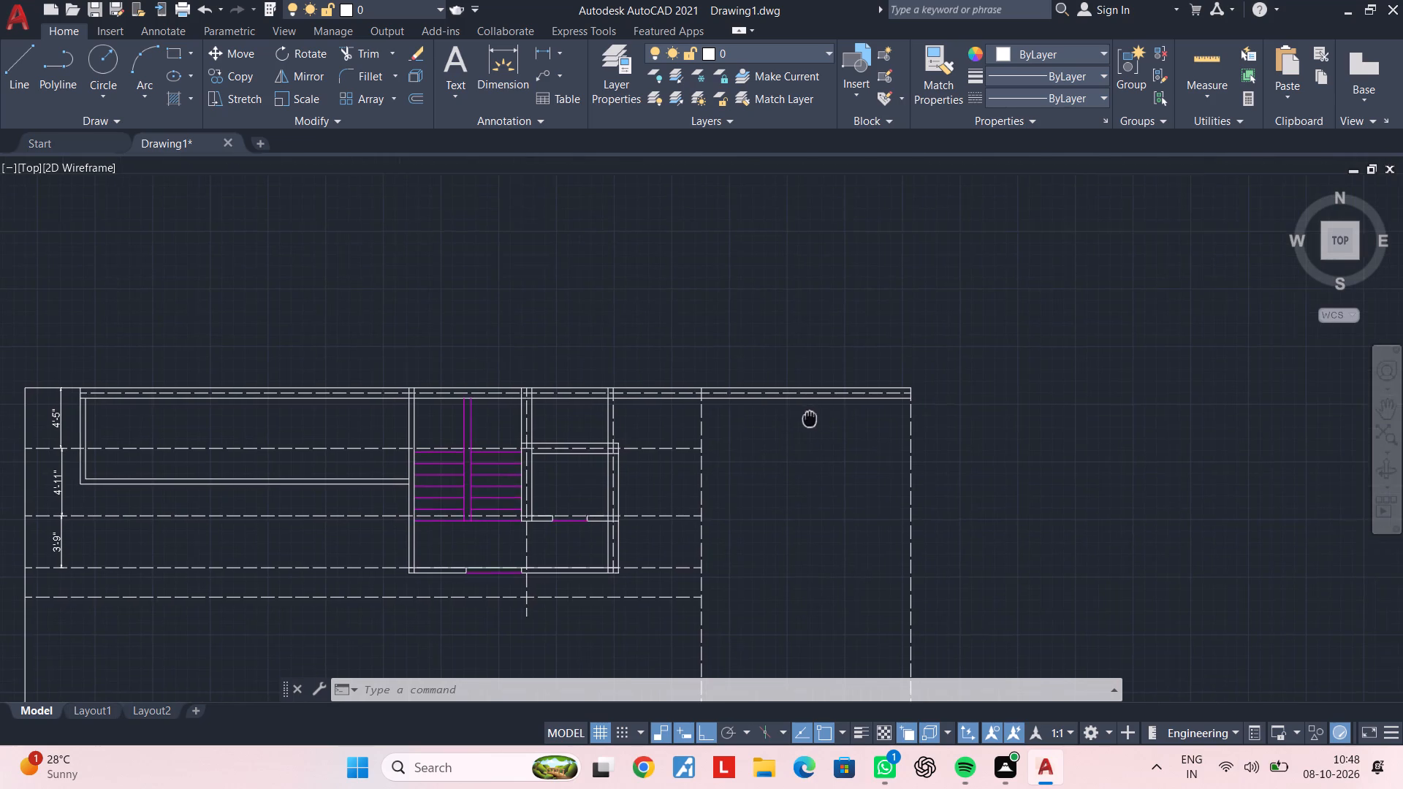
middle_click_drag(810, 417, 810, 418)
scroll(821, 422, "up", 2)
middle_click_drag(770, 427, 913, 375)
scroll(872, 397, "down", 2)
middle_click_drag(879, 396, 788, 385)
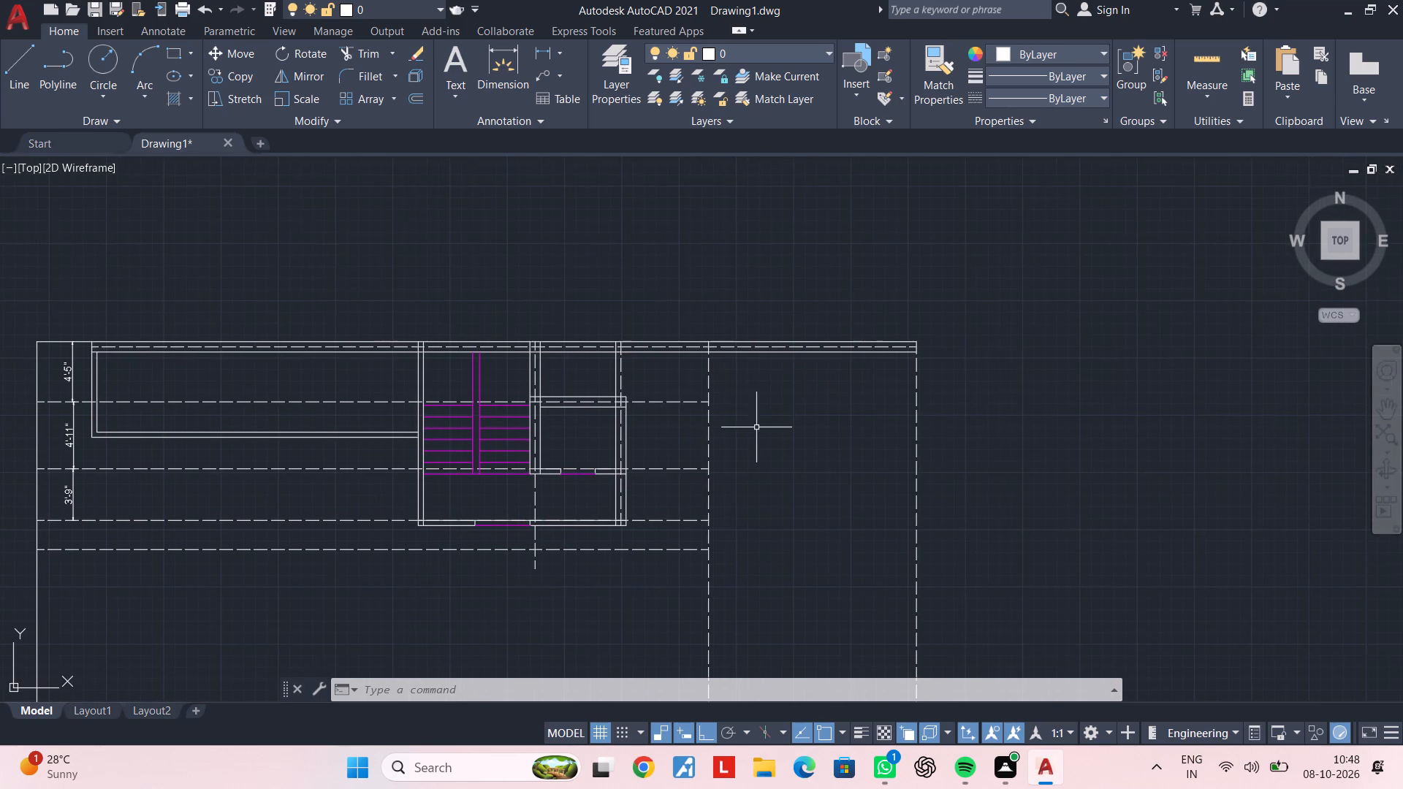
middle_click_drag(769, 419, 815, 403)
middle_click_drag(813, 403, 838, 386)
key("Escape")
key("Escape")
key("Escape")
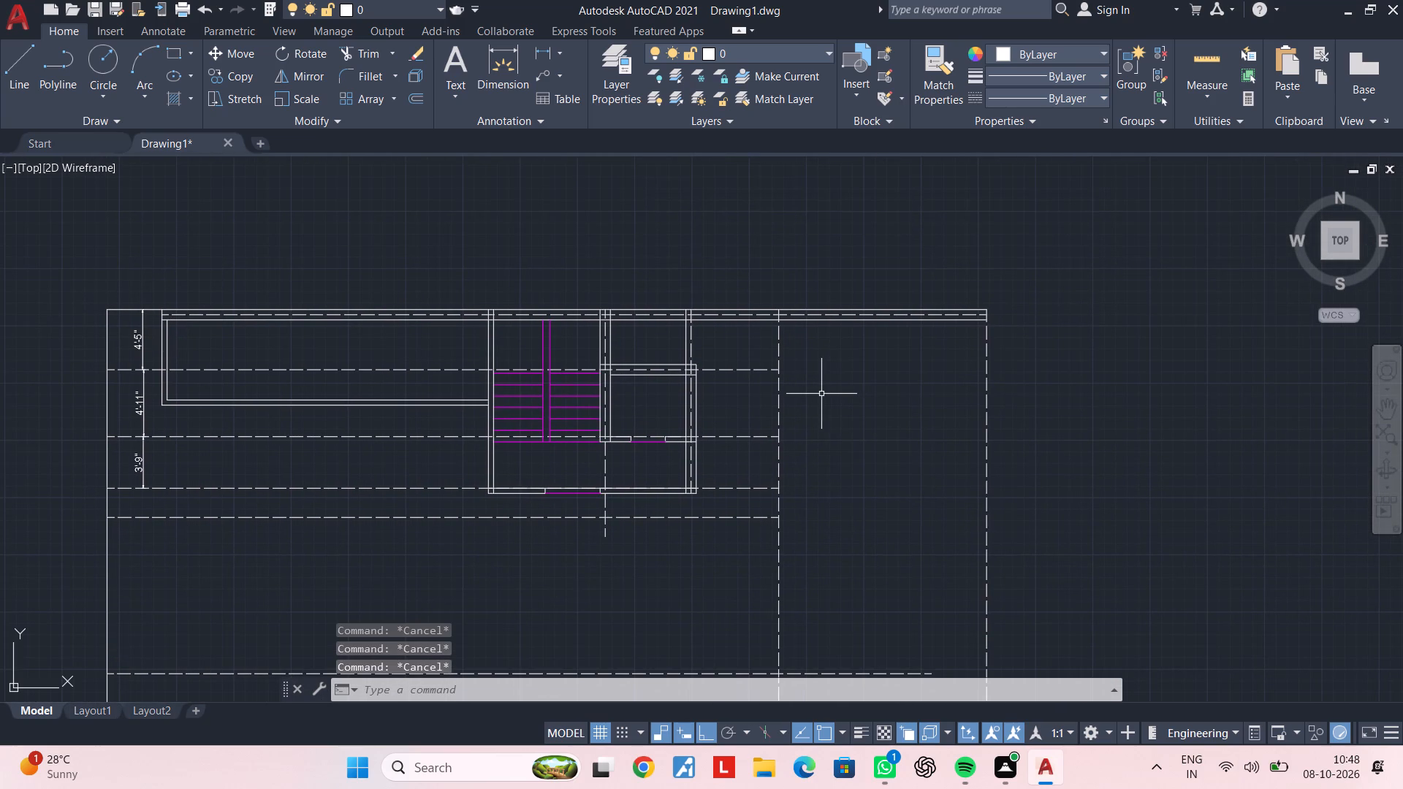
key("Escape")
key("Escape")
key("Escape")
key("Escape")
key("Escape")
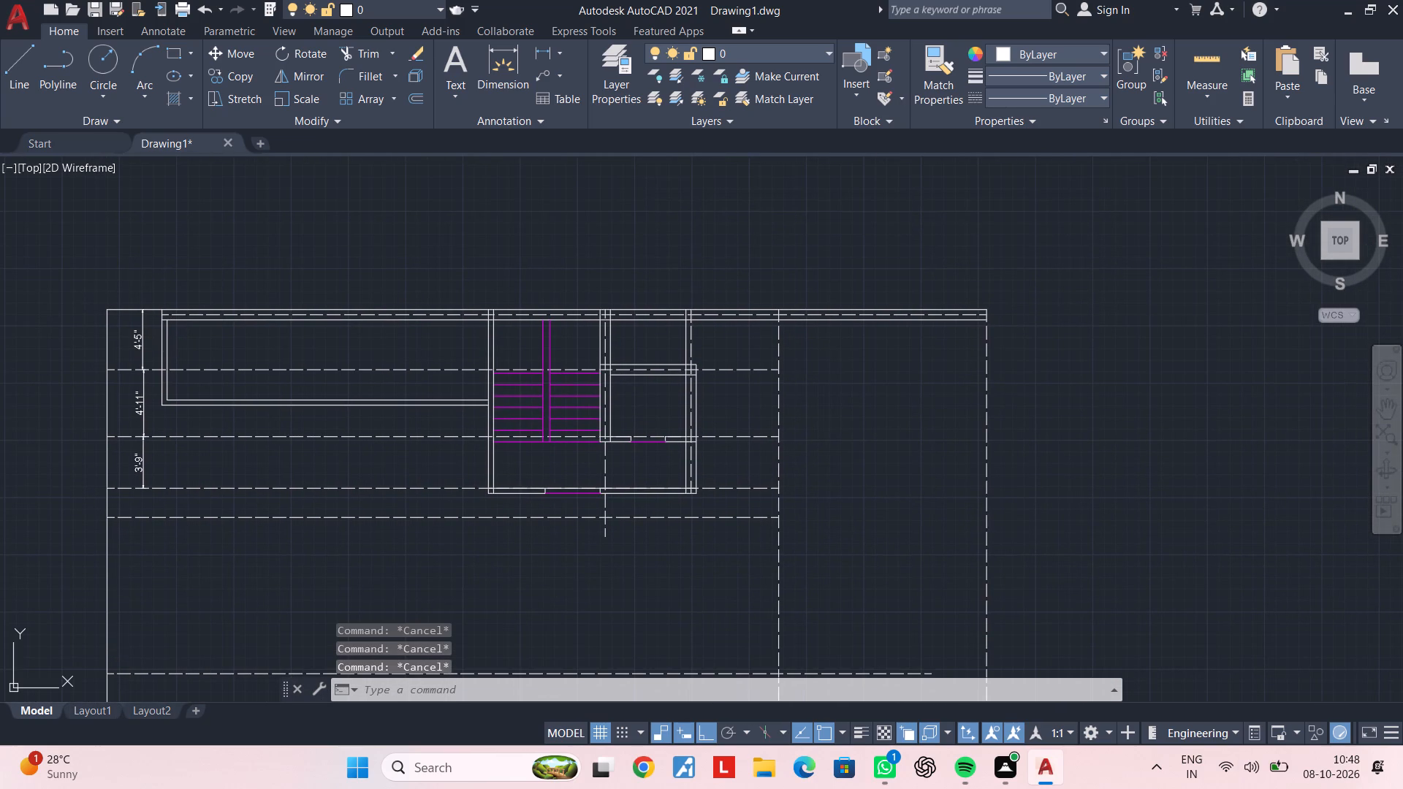
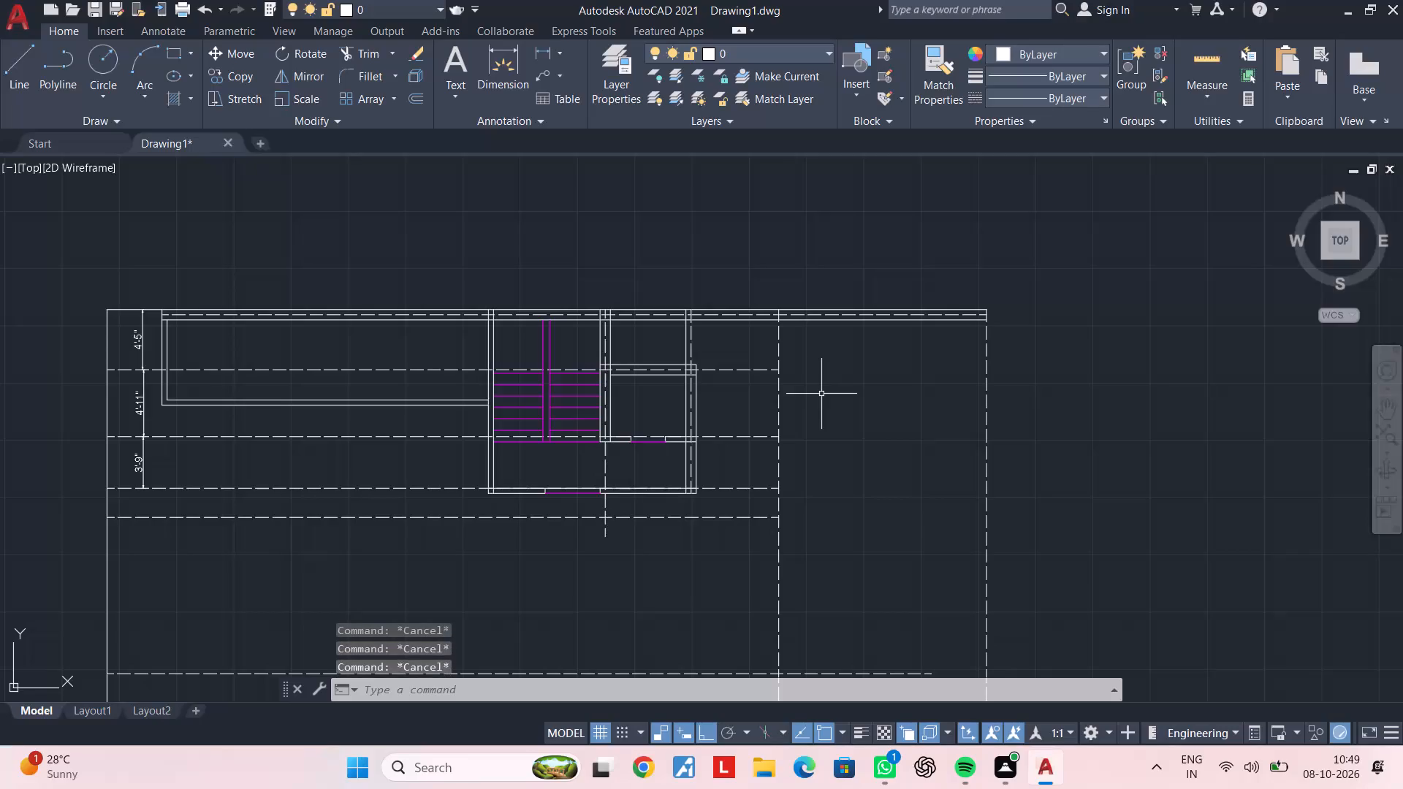
Offset the easternmost dashed vertical centreline by 10' to the east.
key("Escape")
type("of 10'")
key("Return")
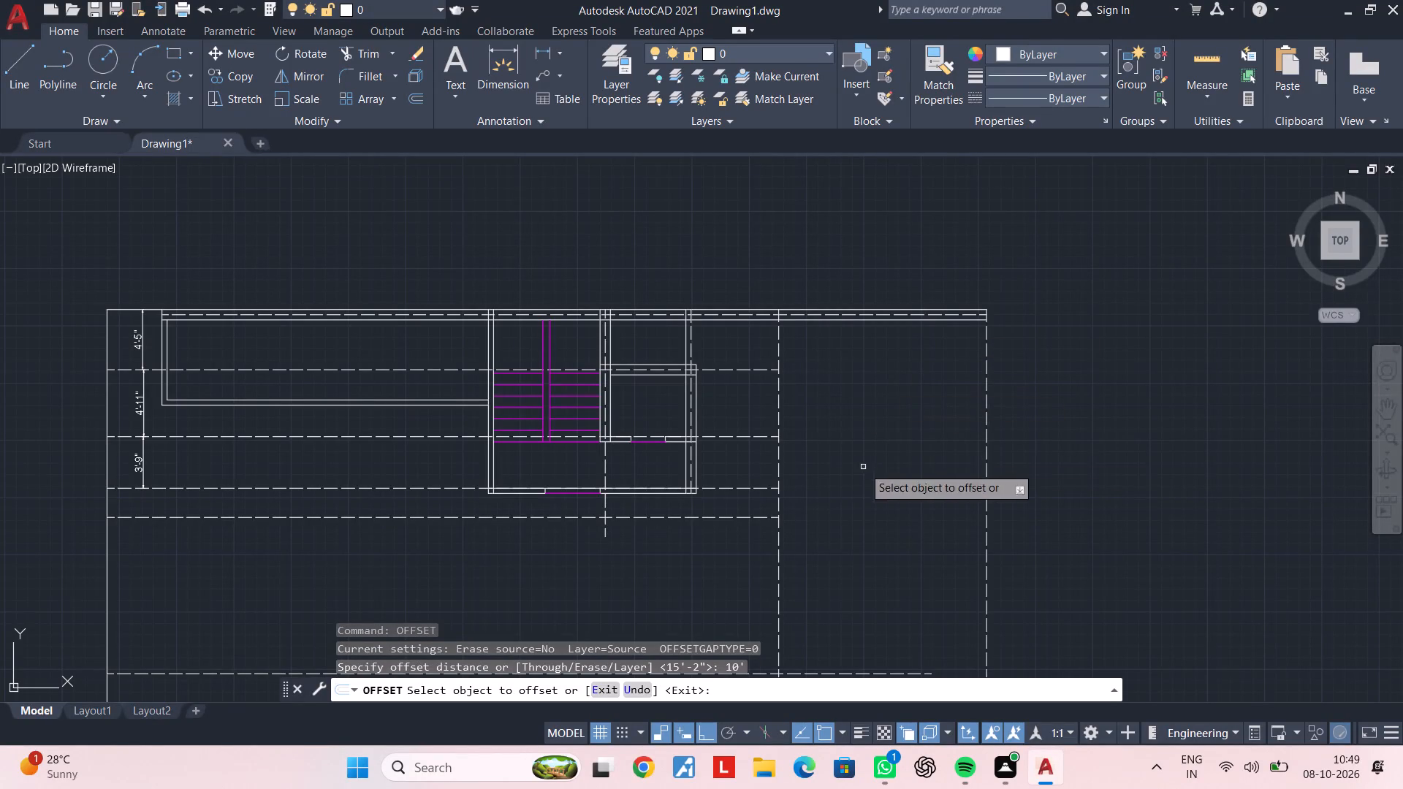
left_click(987, 439)
left_click(1206, 401)
key("Escape")
key("Escape")
Extend the north wall's outer line and dashed centreline east to the new easternmost vertical centreline.
scroll(1056, 422, "up", 1)
middle_click_drag(1041, 423, 931, 444)
key("Escape")
key("Escape")
key("Escape")
key("Escape")
key("Escape")
key("Escape")
key("Escape")
key("Escape")
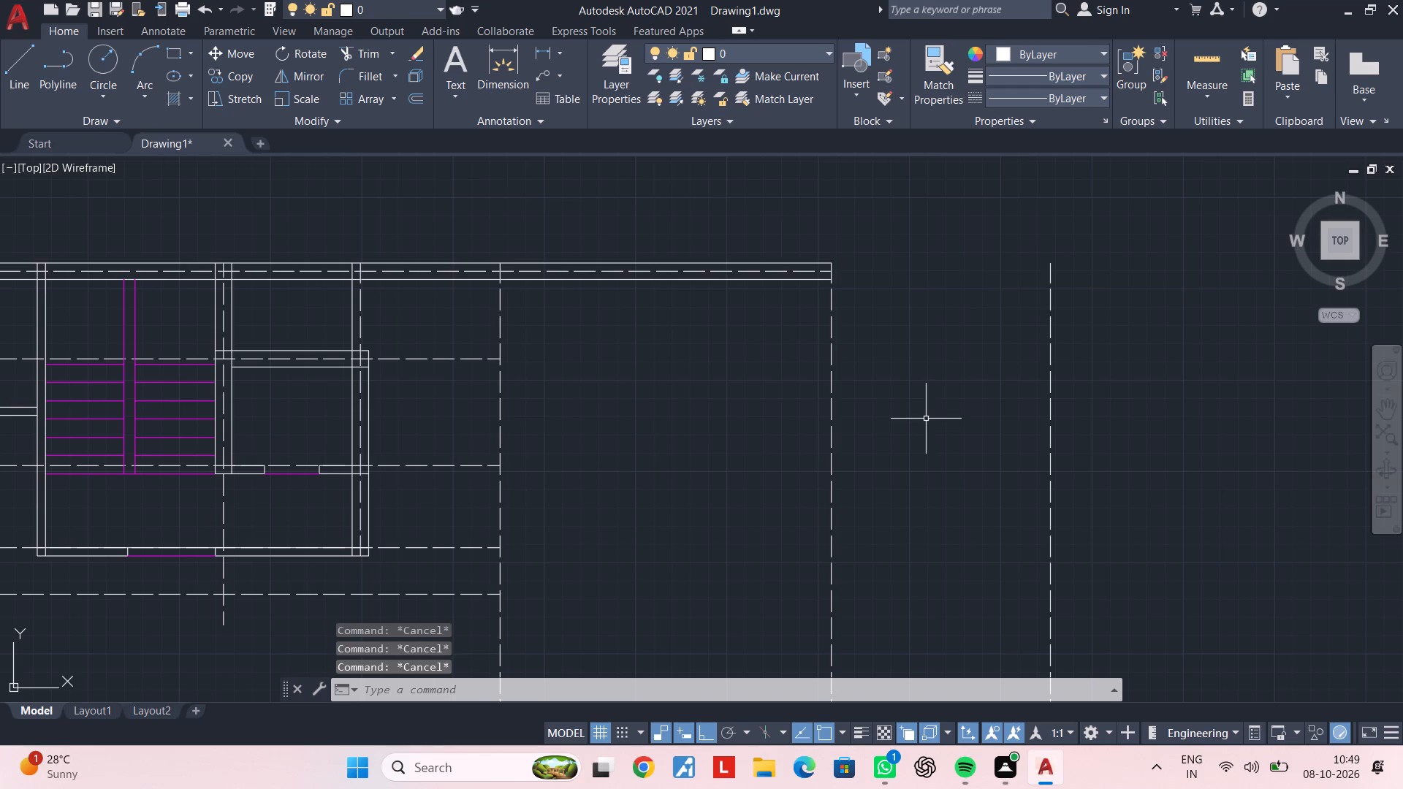
middle_click_drag(921, 411, 873, 421)
middle_click_drag(818, 408, 868, 408)
key("Escape")
middle_click_drag(726, 407, 821, 407)
key("Escape")
key("Escape")
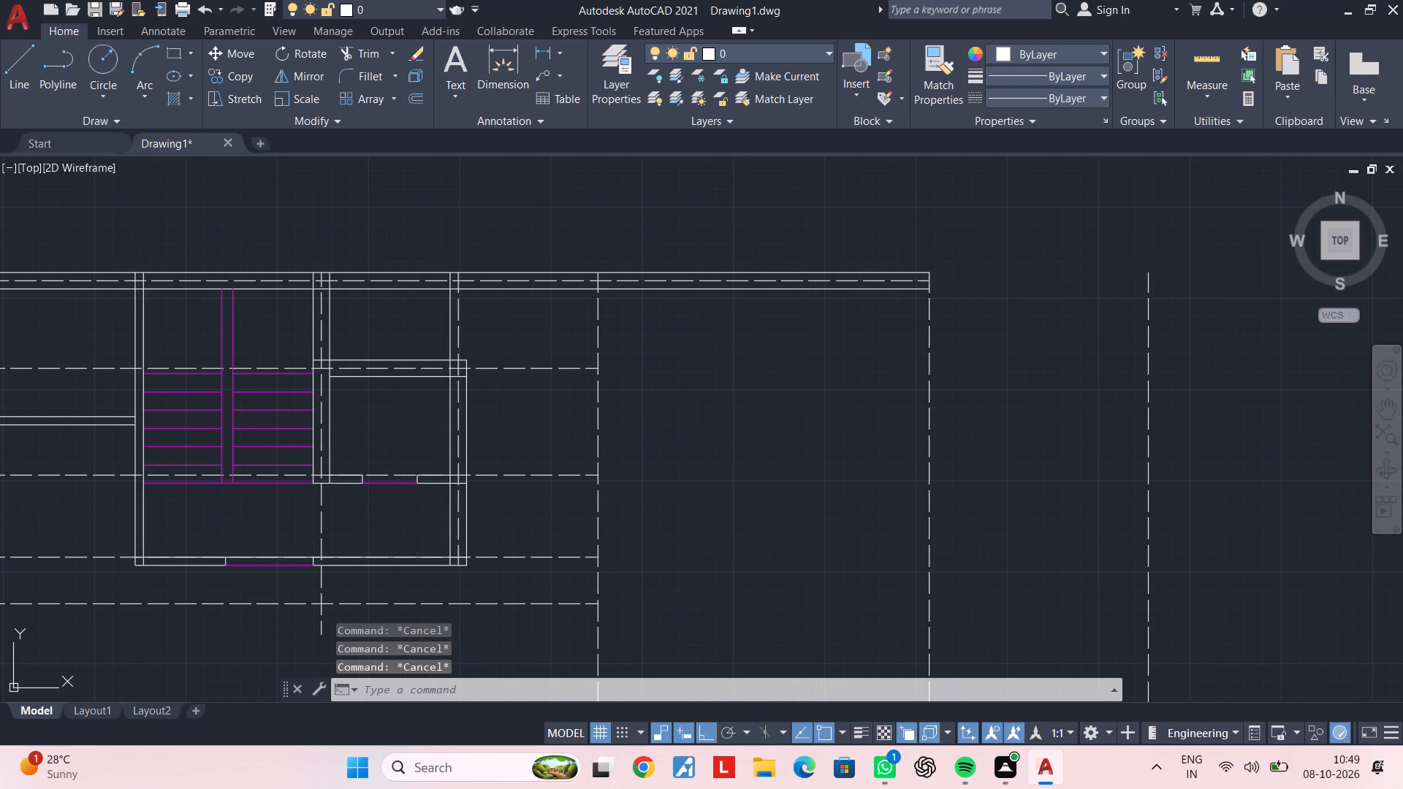
key("Escape")
key("Escape")
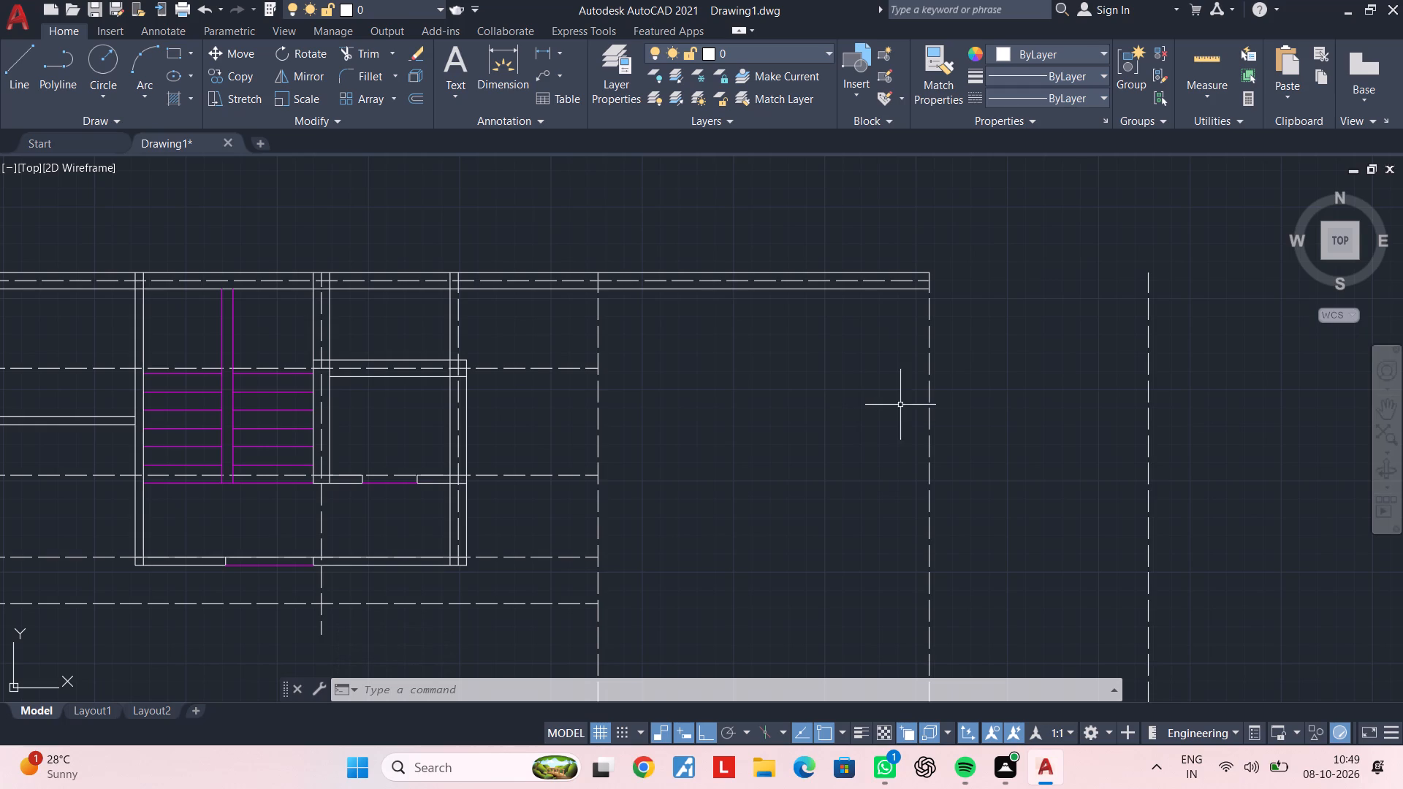
scroll(948, 400, "down", 2)
middle_click_drag(862, 388, 768, 390)
scroll(783, 378, "up", 2)
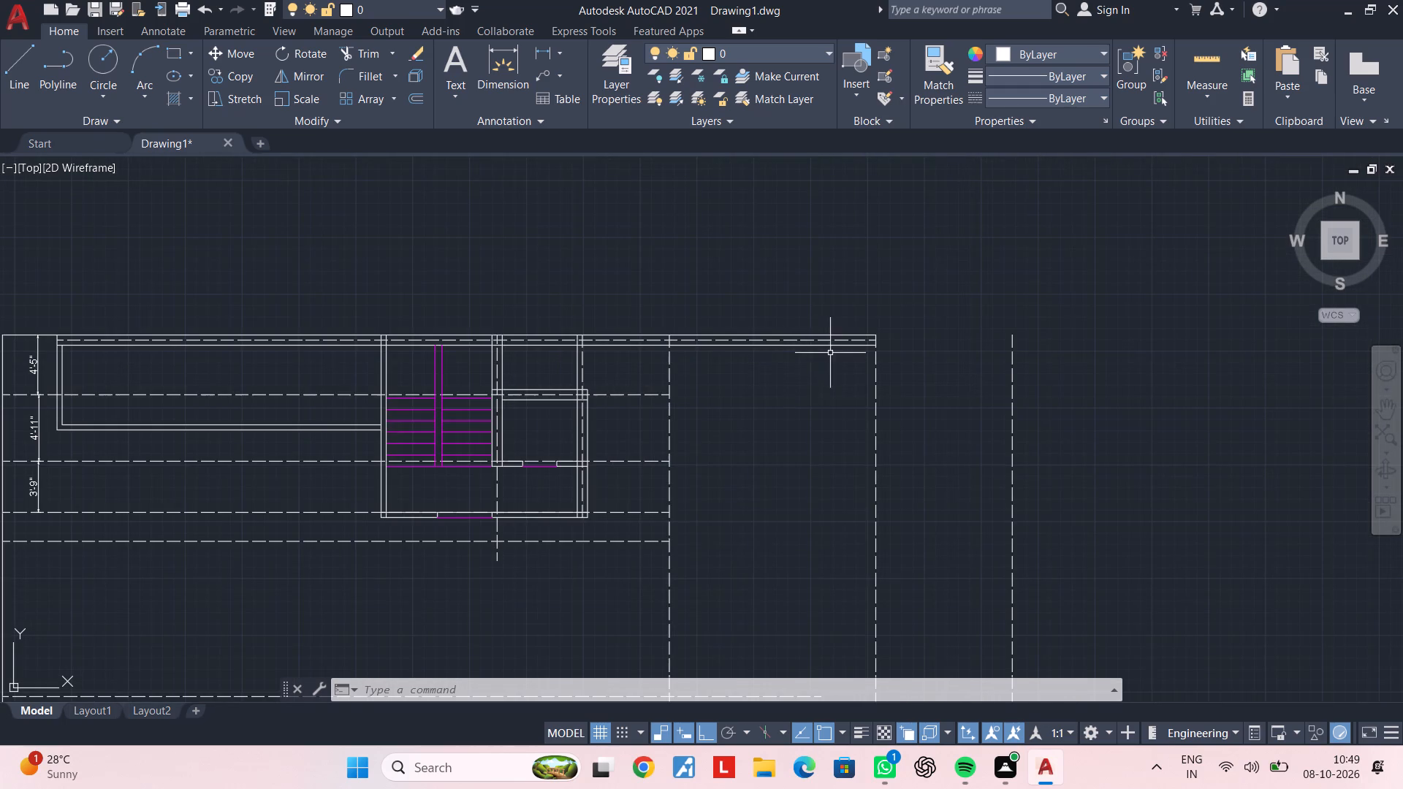
middle_click_drag(864, 363, 753, 379)
key("Escape")
key("Escape")
type("ex")
key("space")
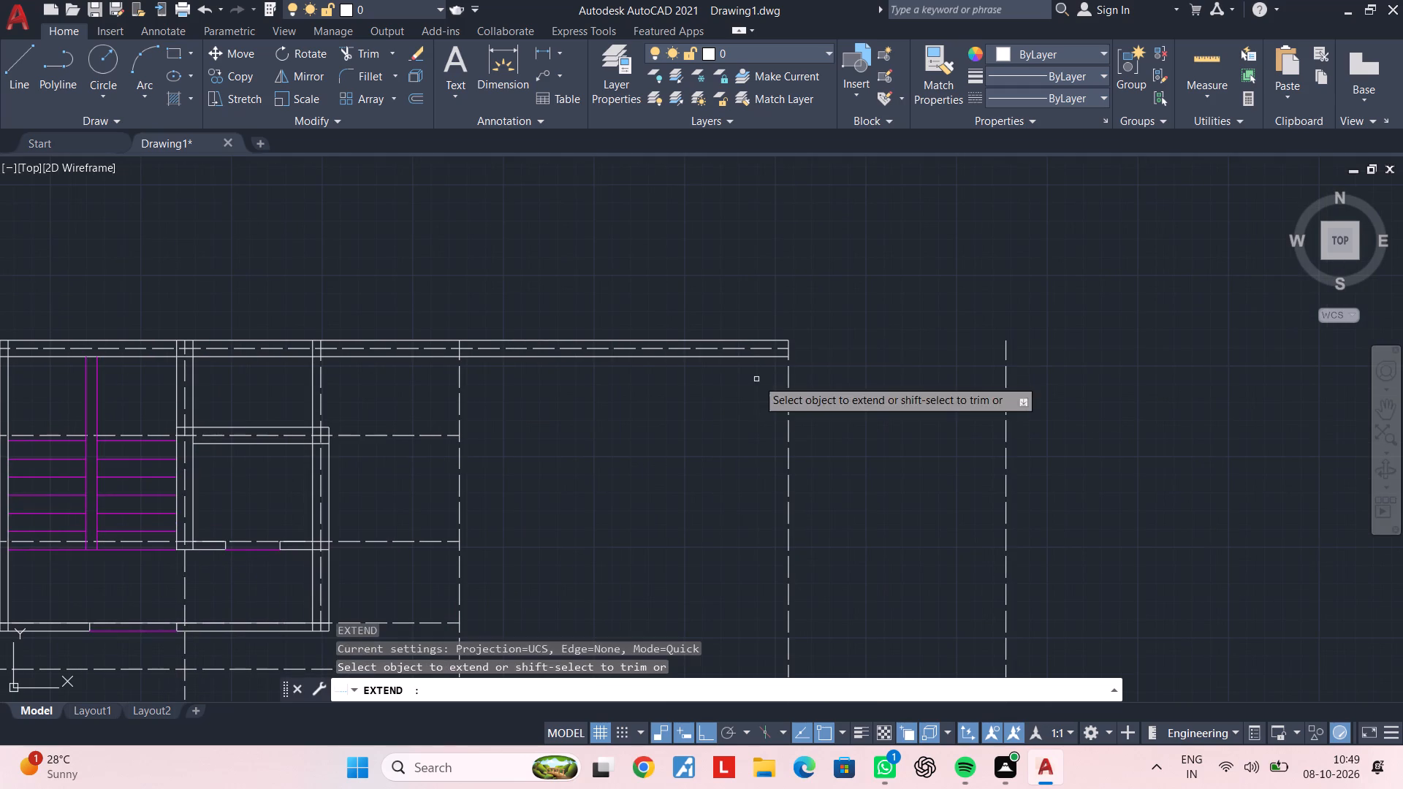
left_click(777, 339)
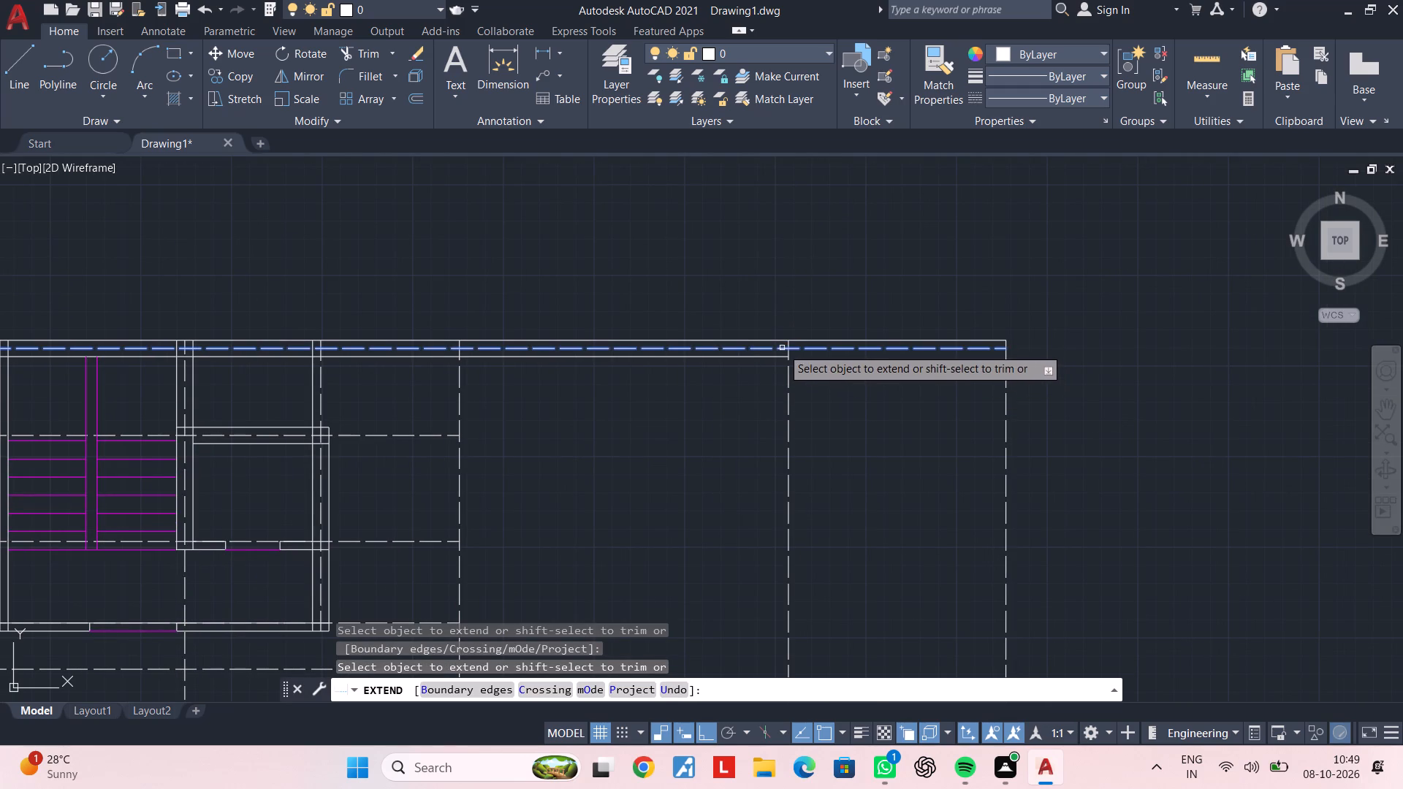
left_click(782, 348)
key("Escape")
key("Escape")
Trim the north wall's inner line between the two vertical centrelines east of the small room, just west of the newest centreline.
middle_click_drag(756, 378, 791, 376)
key("Escape")
type("tr")
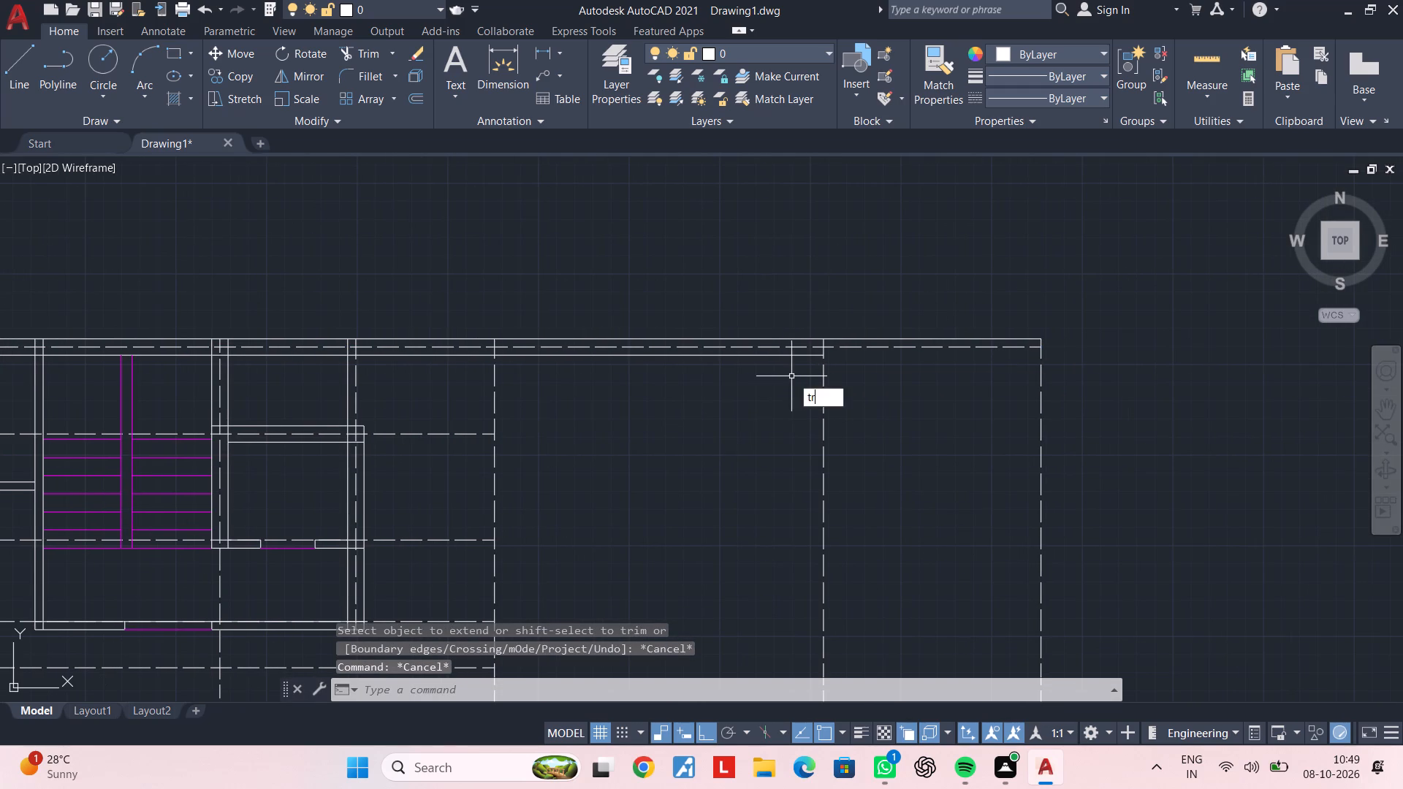
key("space")
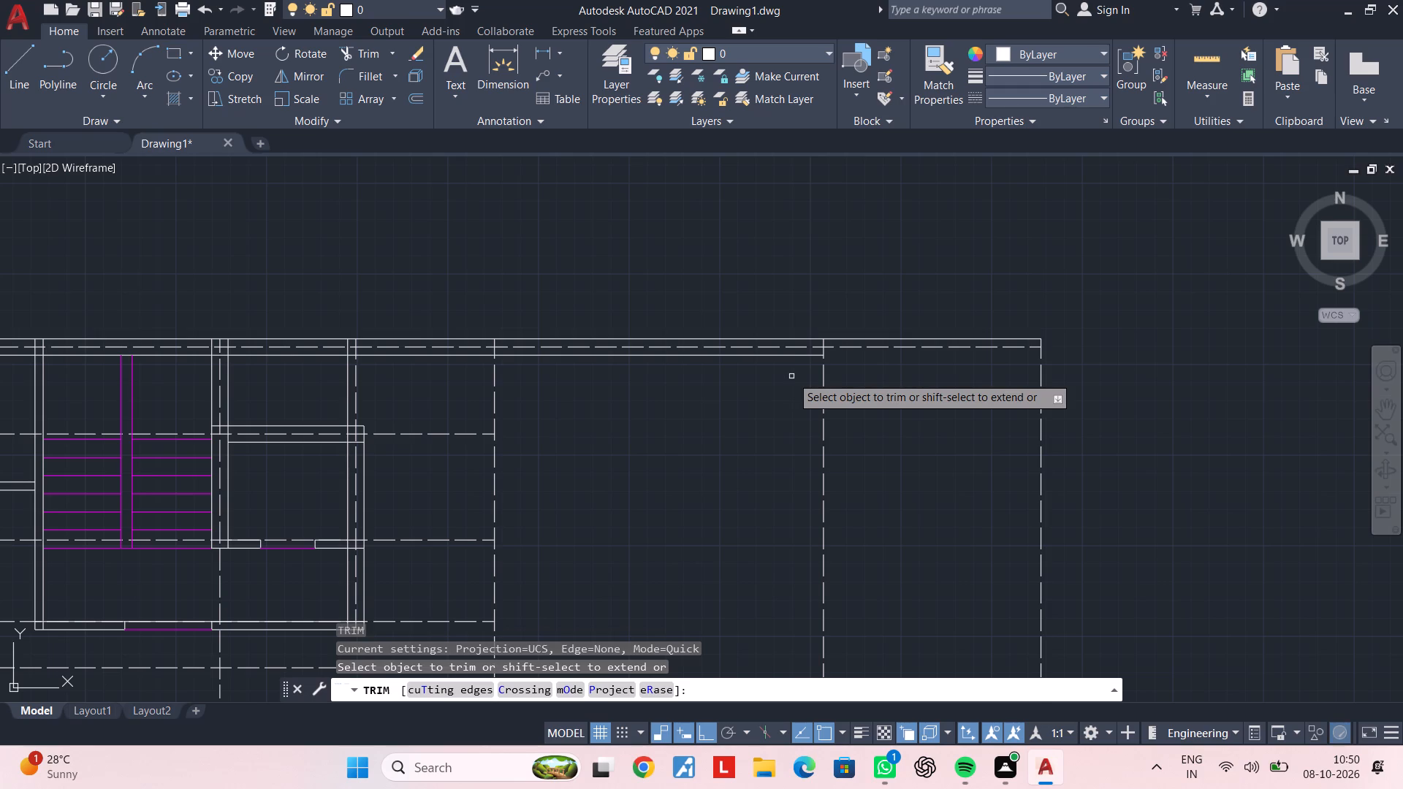
left_click(797, 356)
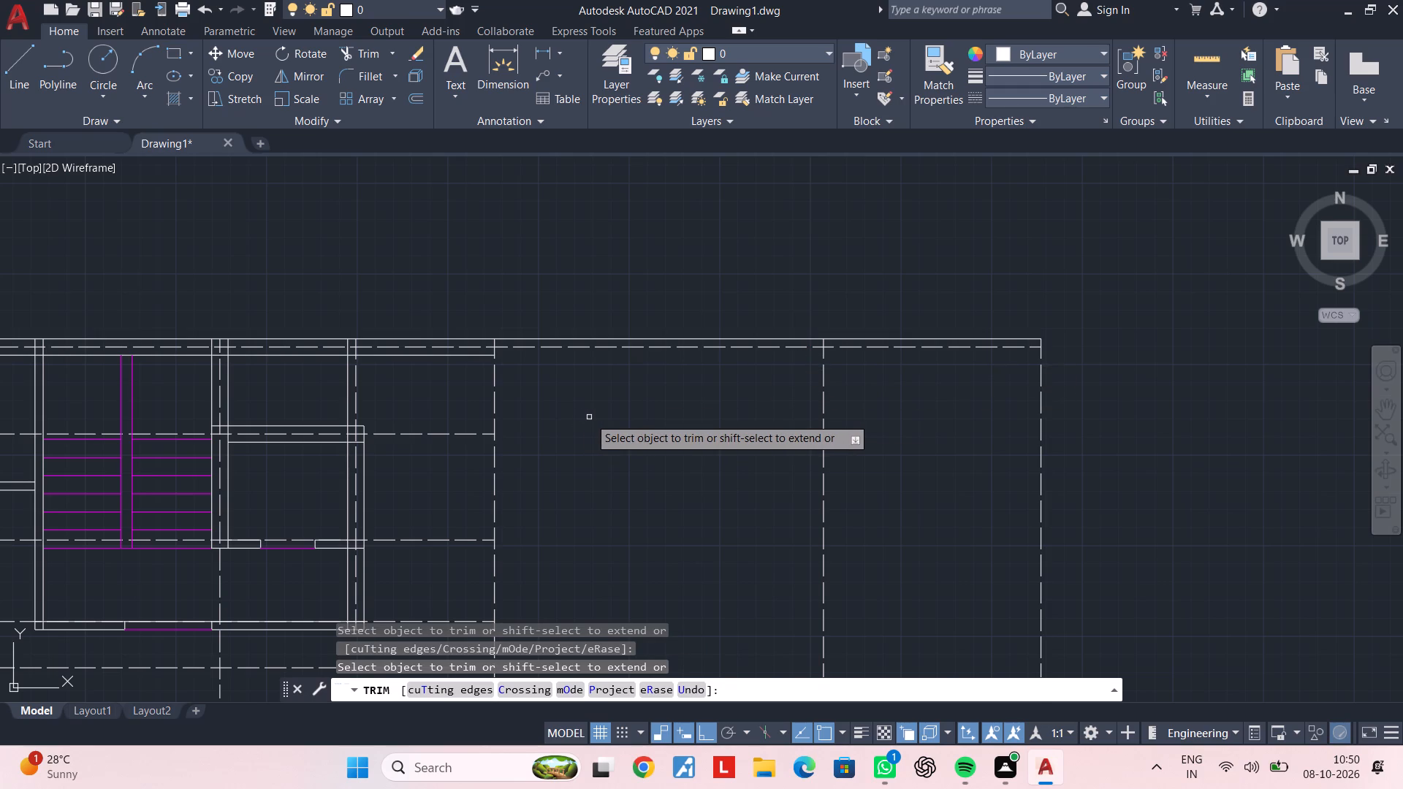
key("Escape")
key("Escape")
key("Escape")
Examine the north wall and the centreline layout across the plan, from the staircase to the new eastern bays.
middle_click_drag(556, 416, 563, 416)
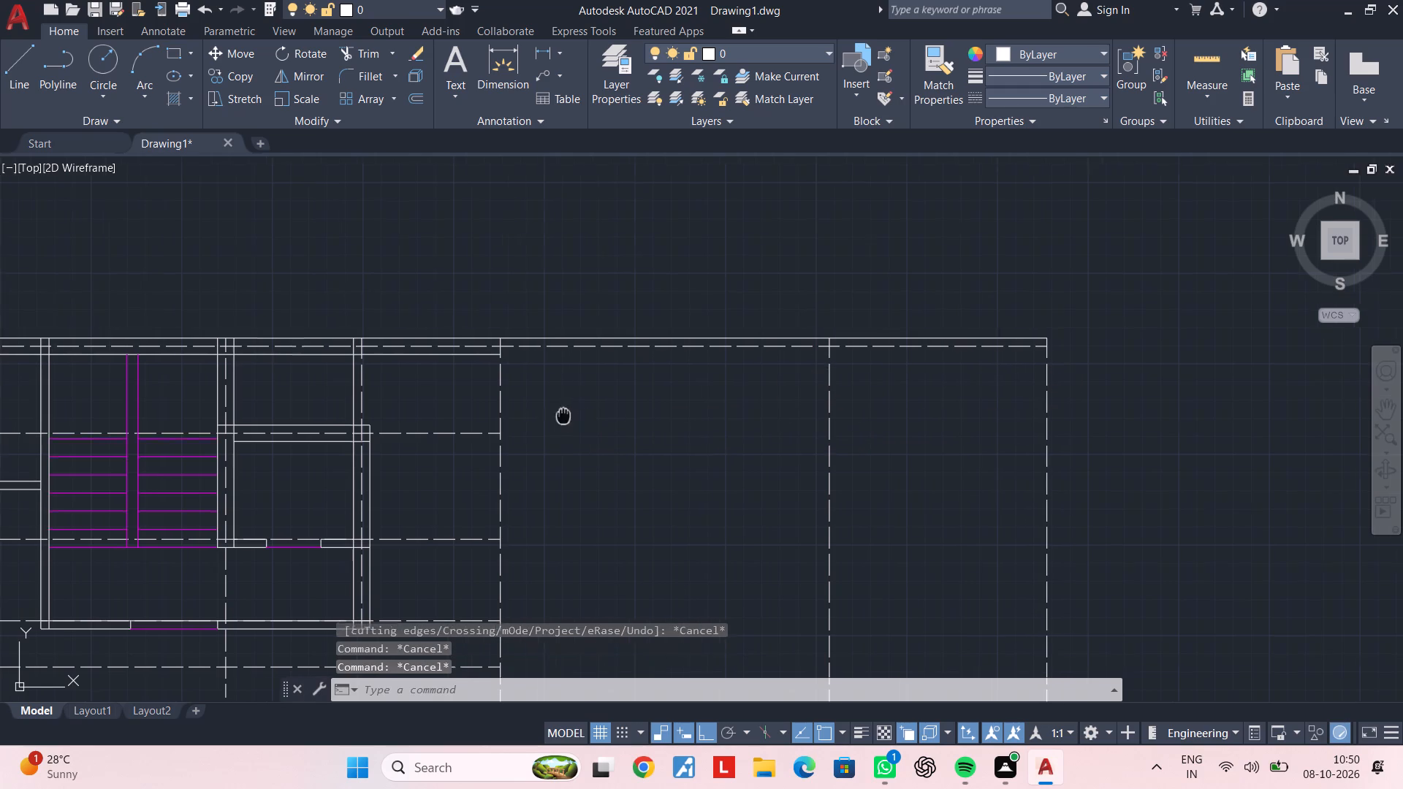
middle_click_drag(563, 416, 696, 413)
key("Escape")
key("Escape")
key("Escape")
key("Escape")
key("Escape")
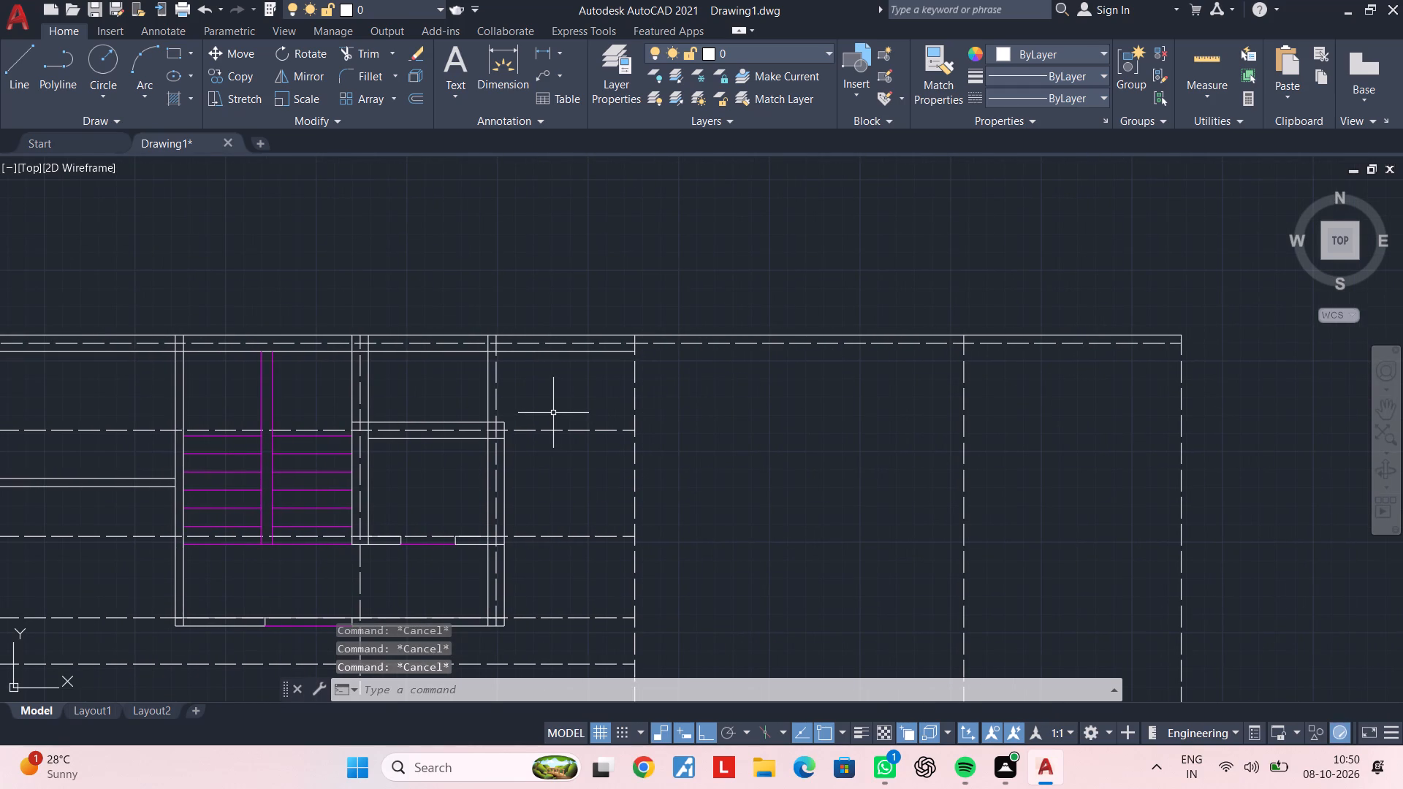
middle_click_drag(582, 409, 571, 381)
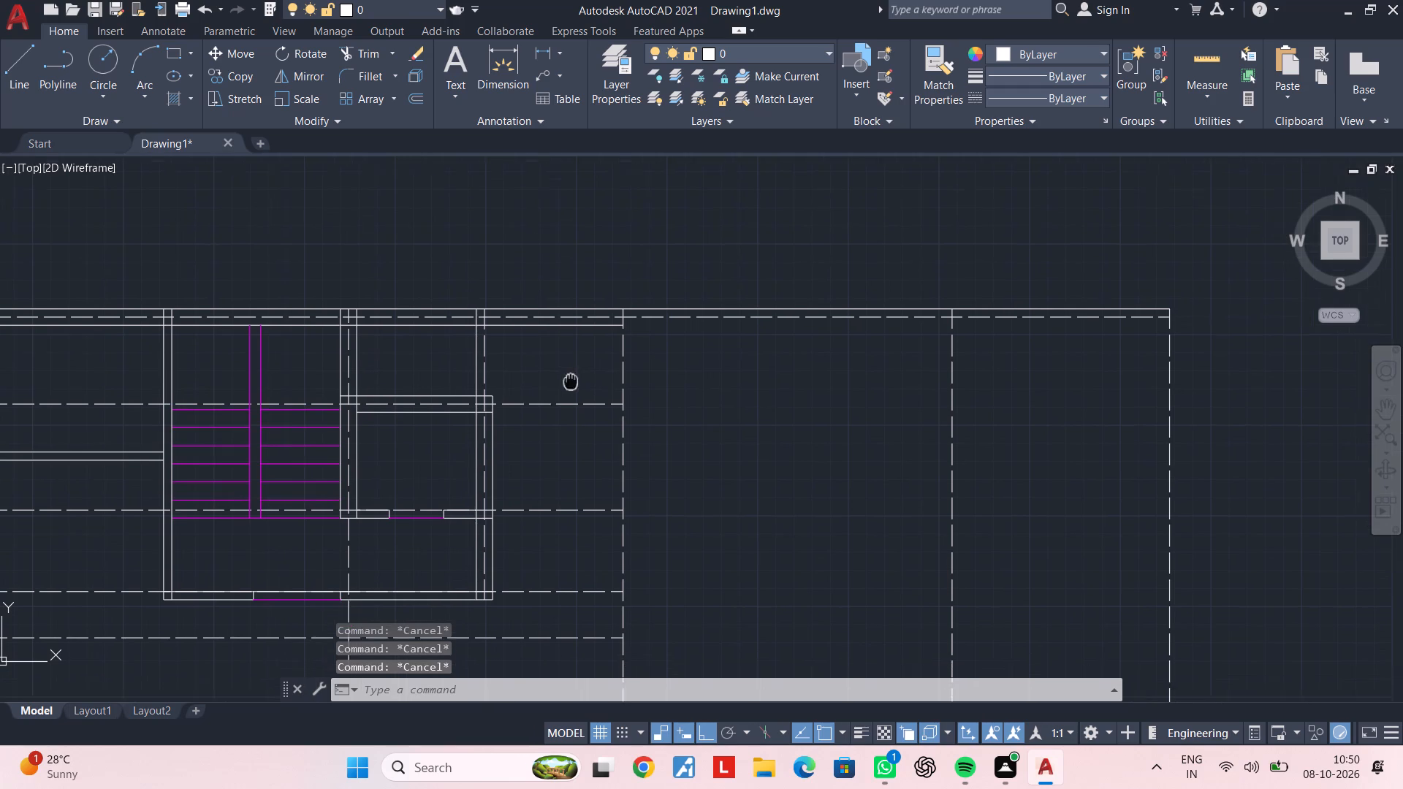
key("Escape")
middle_click_drag(571, 381, 569, 378)
key("Escape")
middle_click_drag(735, 379, 695, 379)
scroll(616, 406, "down", 1)
middle_click_drag(623, 405, 772, 355)
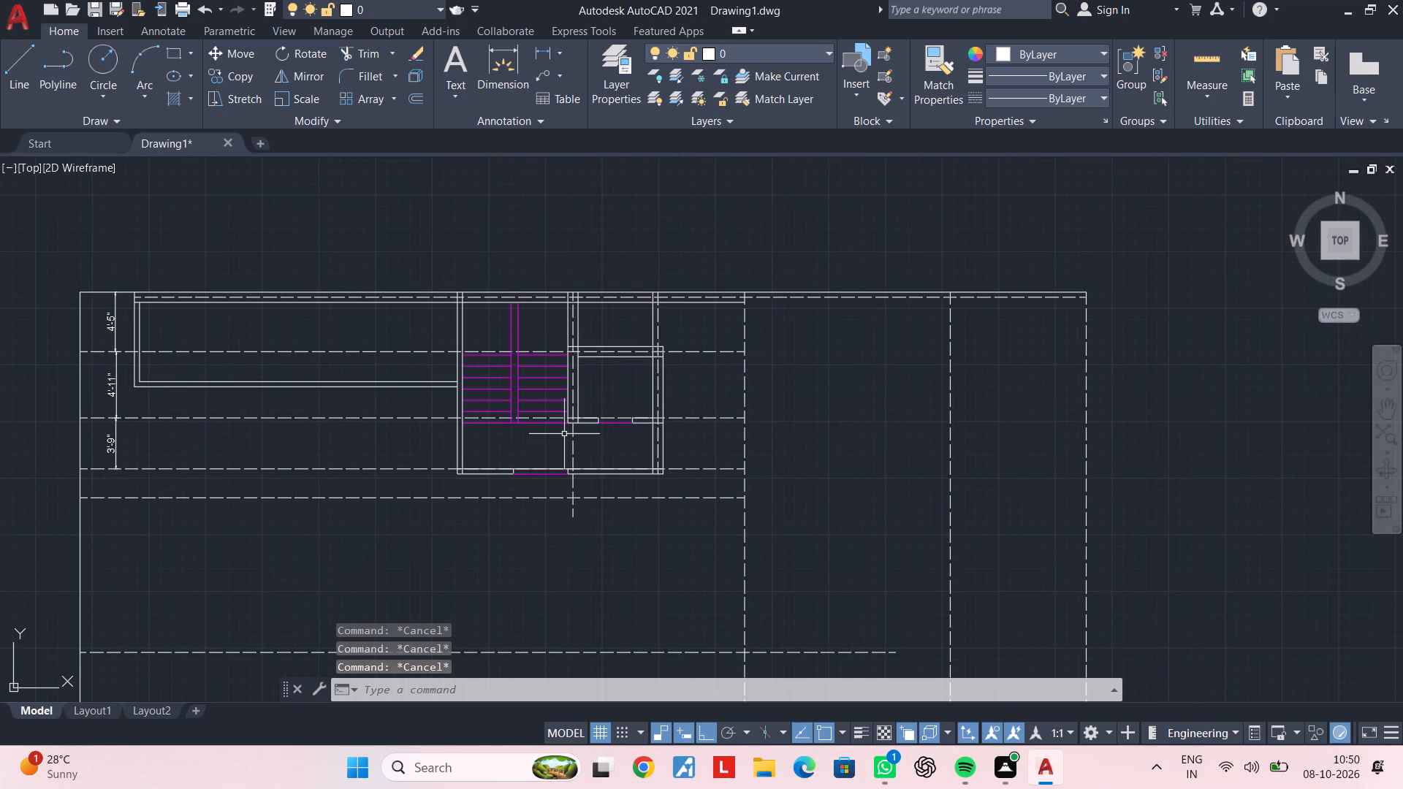
middle_click_drag(500, 437, 564, 417)
middle_click_drag(527, 413, 574, 403)
middle_click_drag(522, 419, 581, 406)
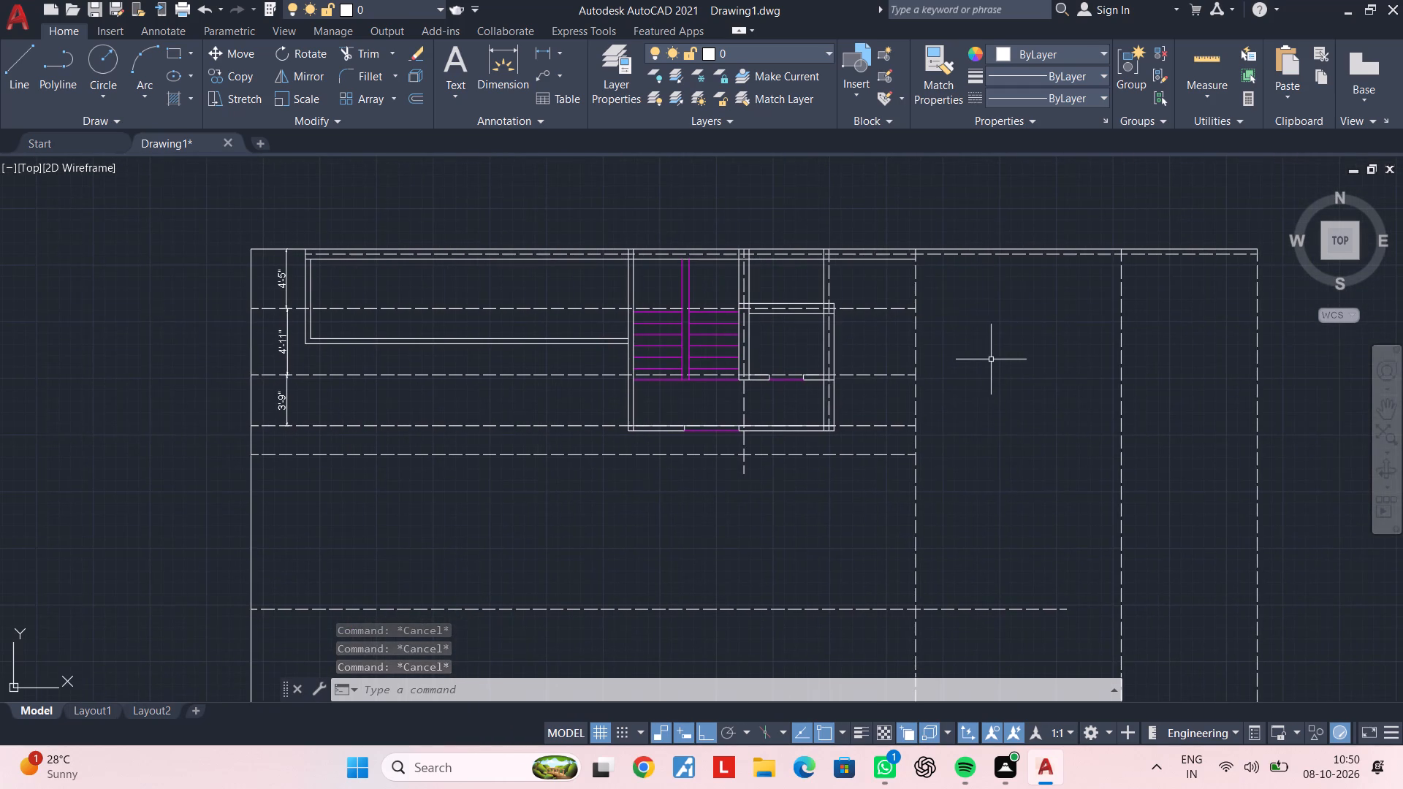
middle_click_drag(987, 360, 837, 403)
scroll(707, 384, "up", 1)
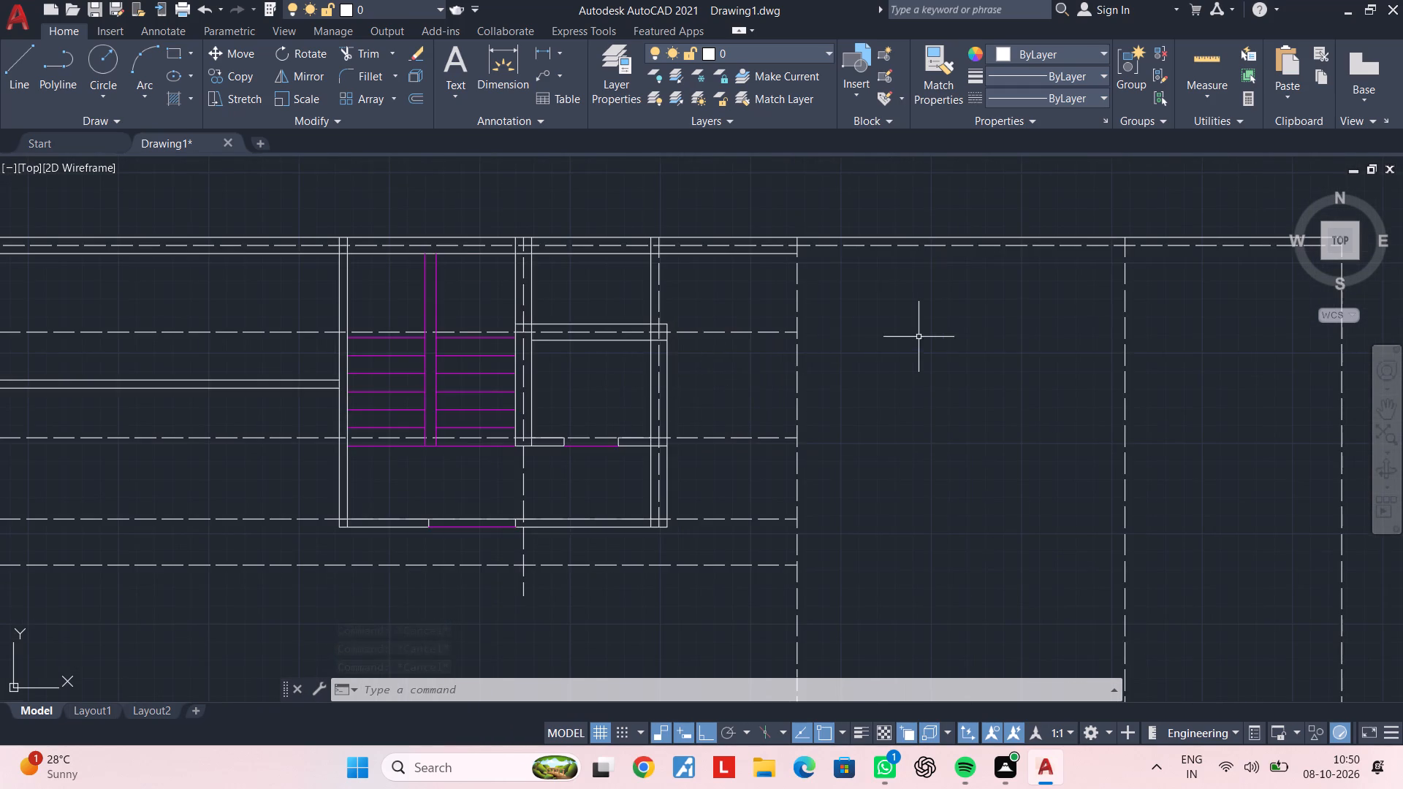
middle_click_drag(908, 338, 658, 381)
scroll(670, 381, "down", 1)
middle_click_drag(671, 382, 805, 359)
middle_click_drag(735, 367, 820, 343)
key("Escape")
key("Escape")
key("Escape")
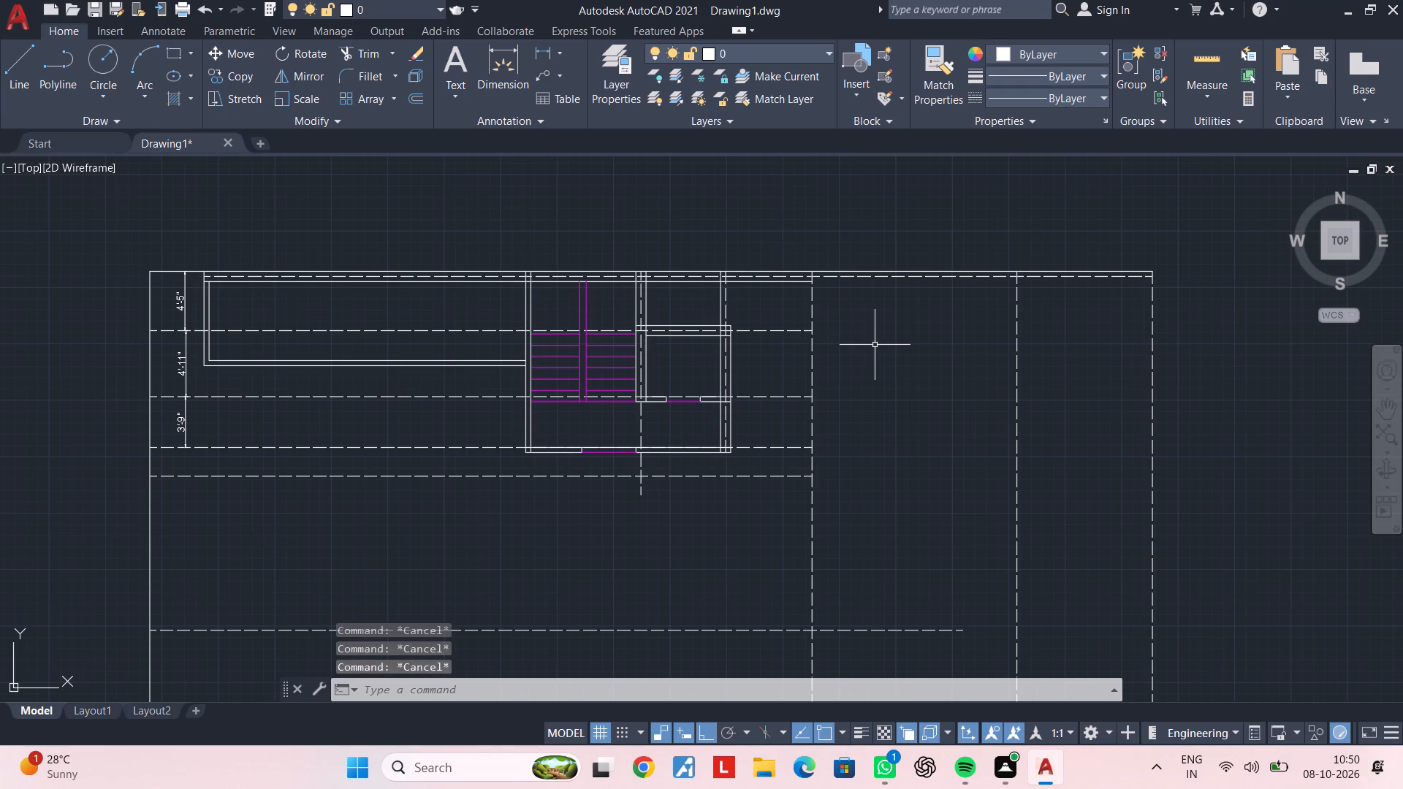
key("Escape")
key("Escape")
Offset the west wall's inner line at the northwest corner by 1'1.5" to the east.
middle_click_drag(779, 354, 1087, 353)
middle_click_drag(727, 384, 863, 374)
scroll(676, 259, "up", 3)
middle_click_drag(596, 310, 597, 359)
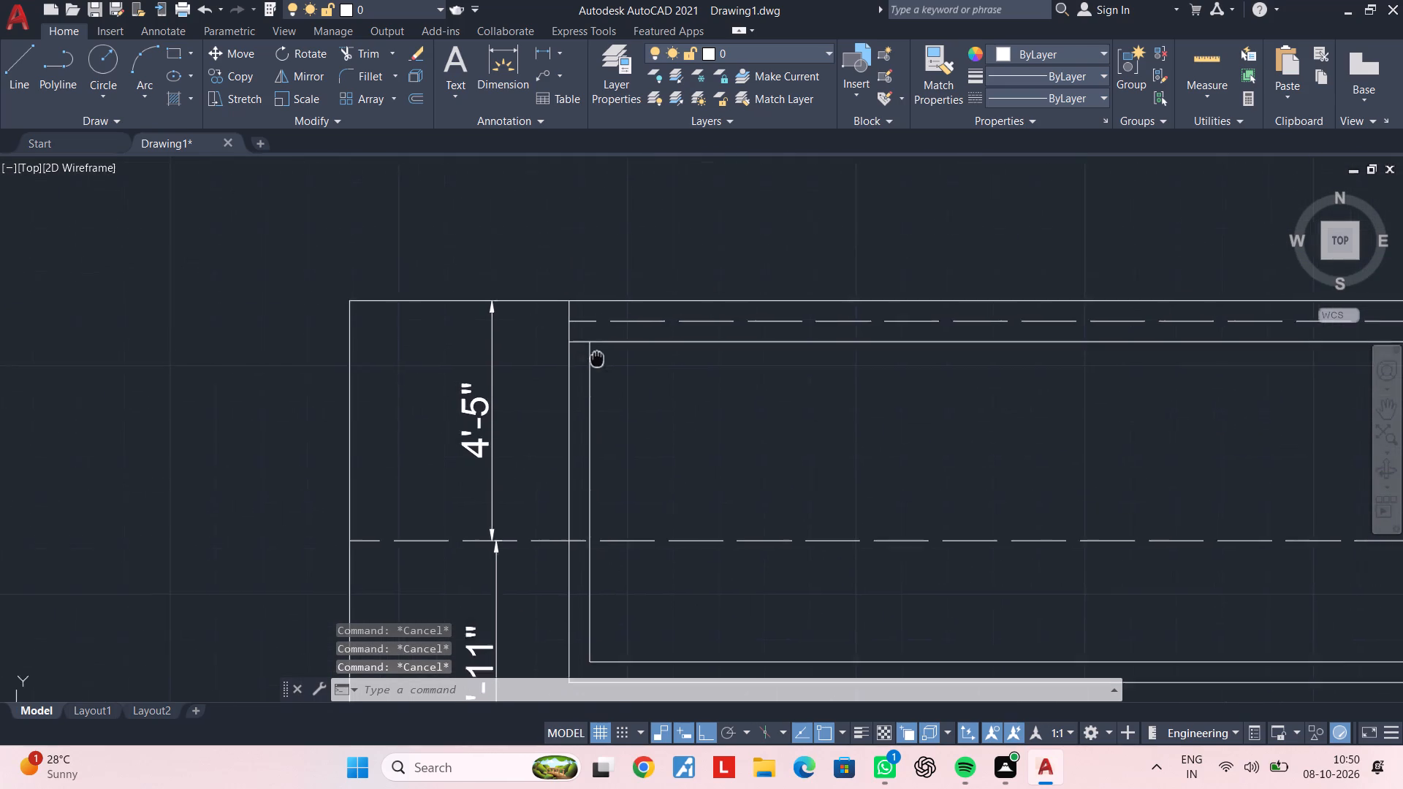
middle_click_drag(597, 359, 584, 371)
scroll(607, 373, "up", 1)
key("Escape")
key("Escape")
key("Escape")
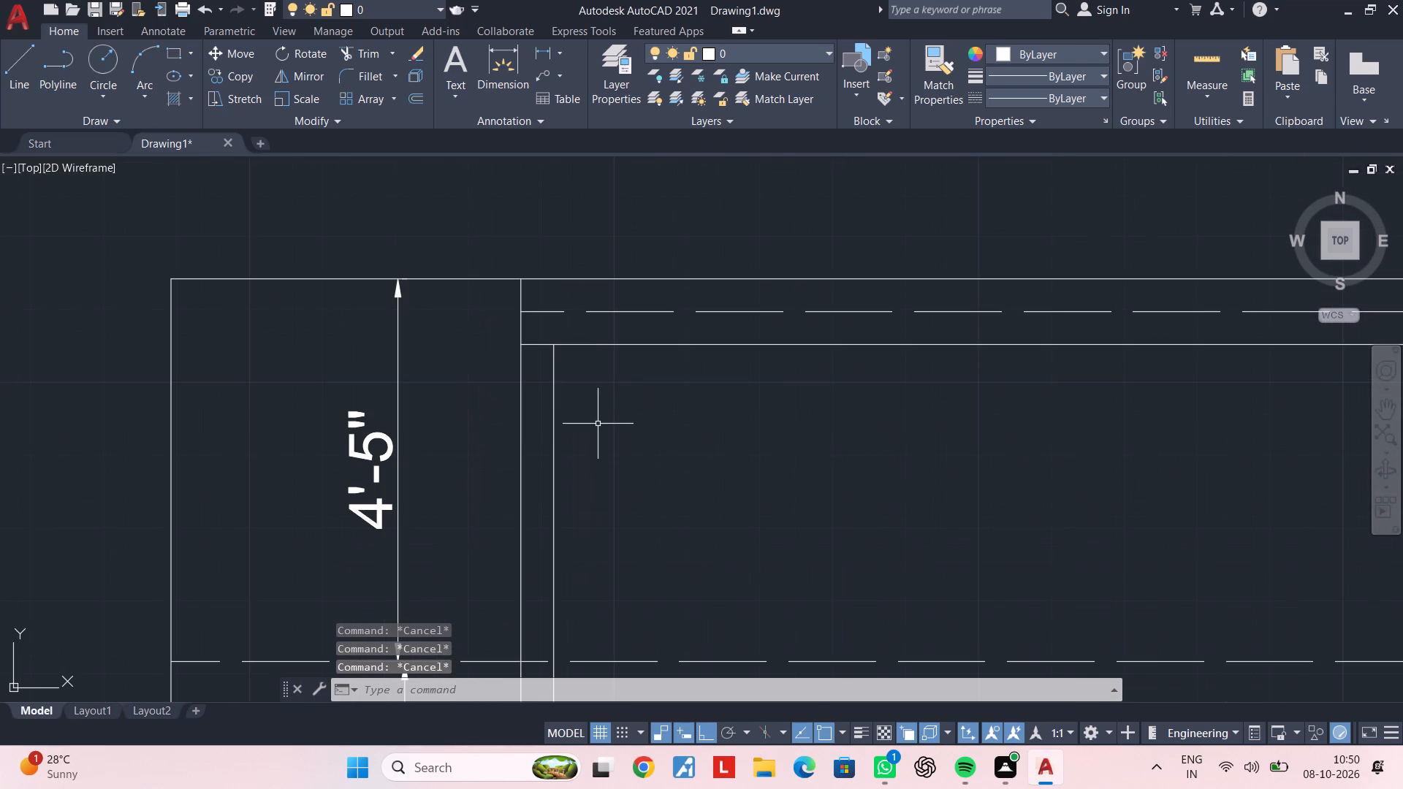
key("Escape")
key("Escape")
key("Escape")
key("Escape")
scroll(563, 307, "up", 1)
middle_click_drag(528, 321, 474, 340)
key("Escape")
key("Escape")
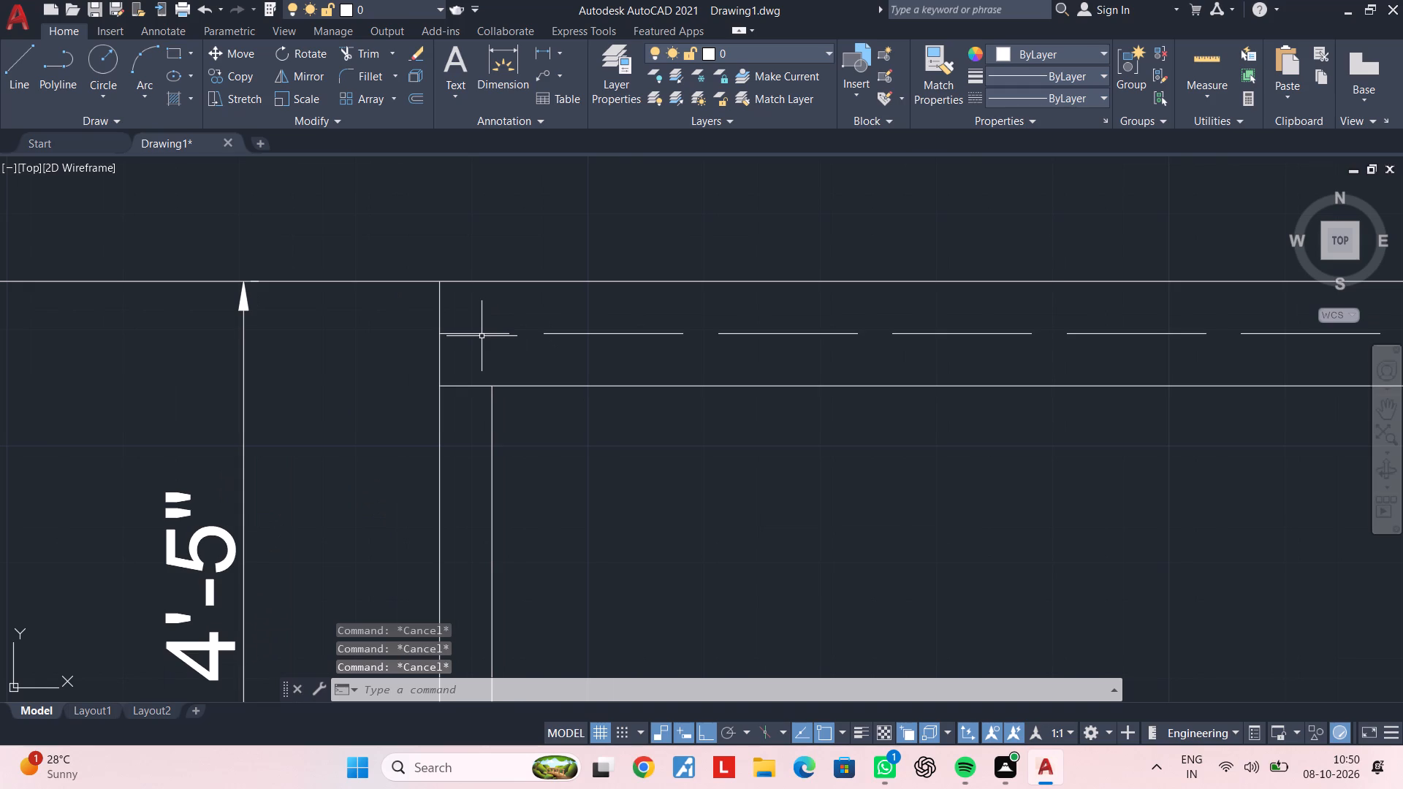
key("Escape")
key("Escape")
key("Escape")
key("Escape")
key("Escape")
key("Escape")
key("Escape")
key("Escape")
key("Escape")
scroll(491, 354, "down", 2)
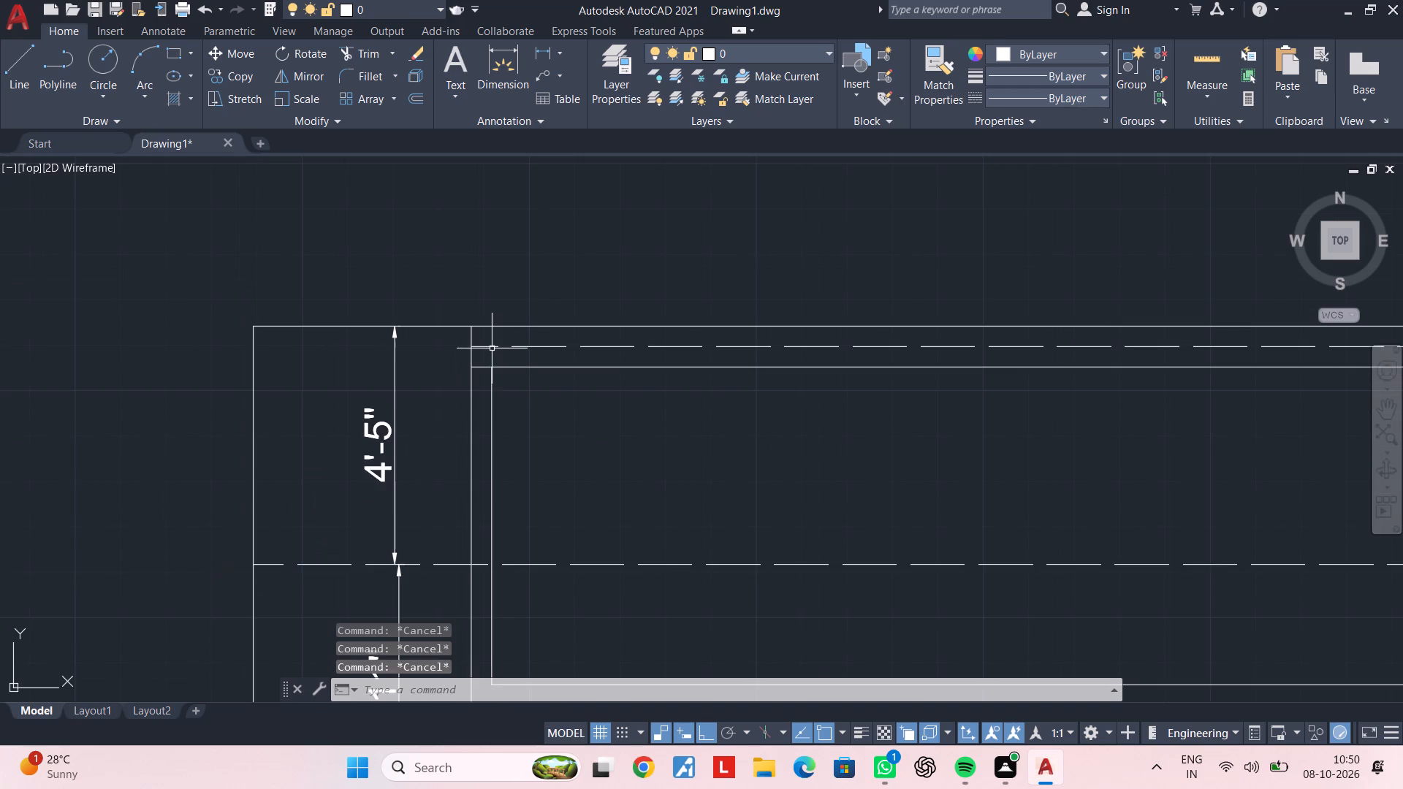
middle_click_drag(490, 385, 490, 393)
key("Escape")
key("Escape")
type("of")
key("space")
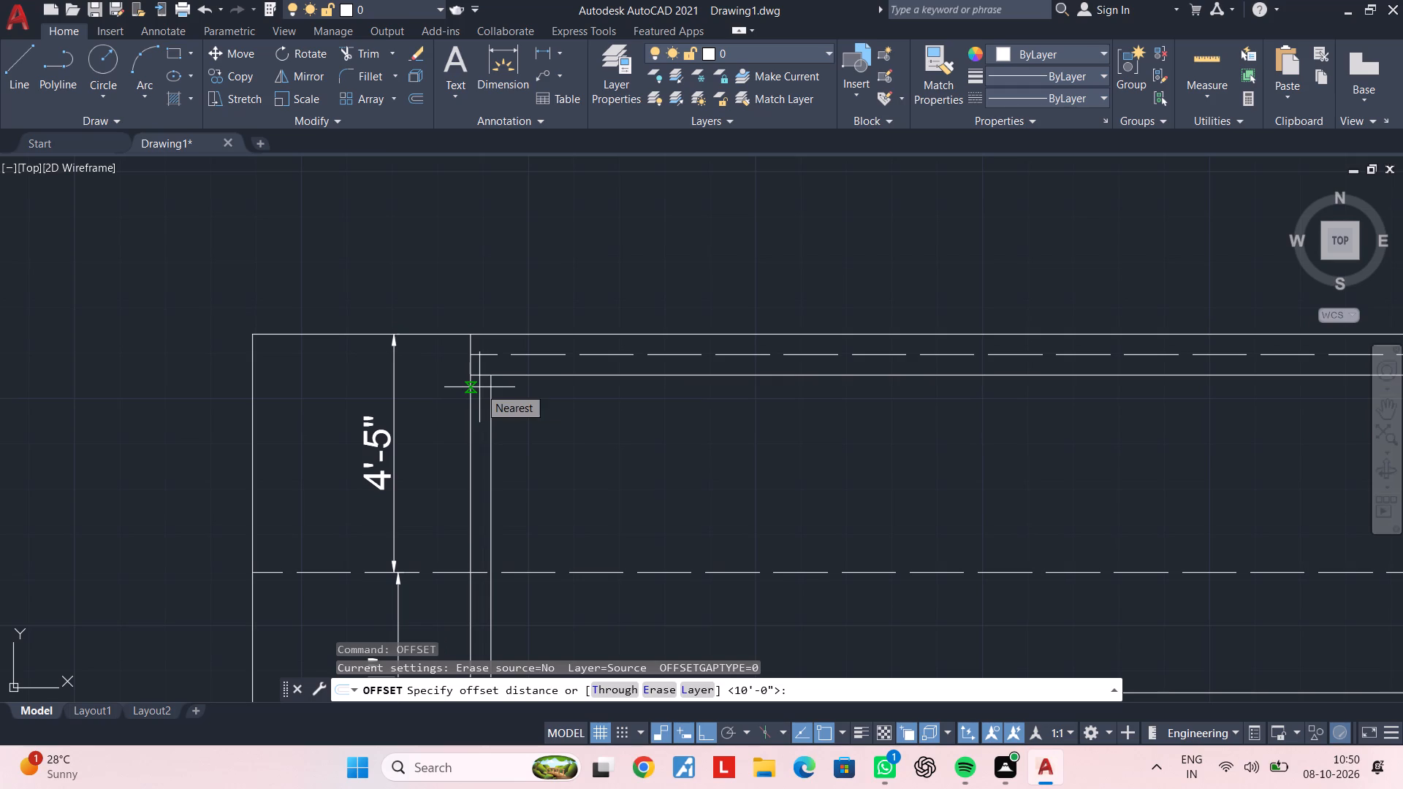
type("1'1.5\"")
key("Return")
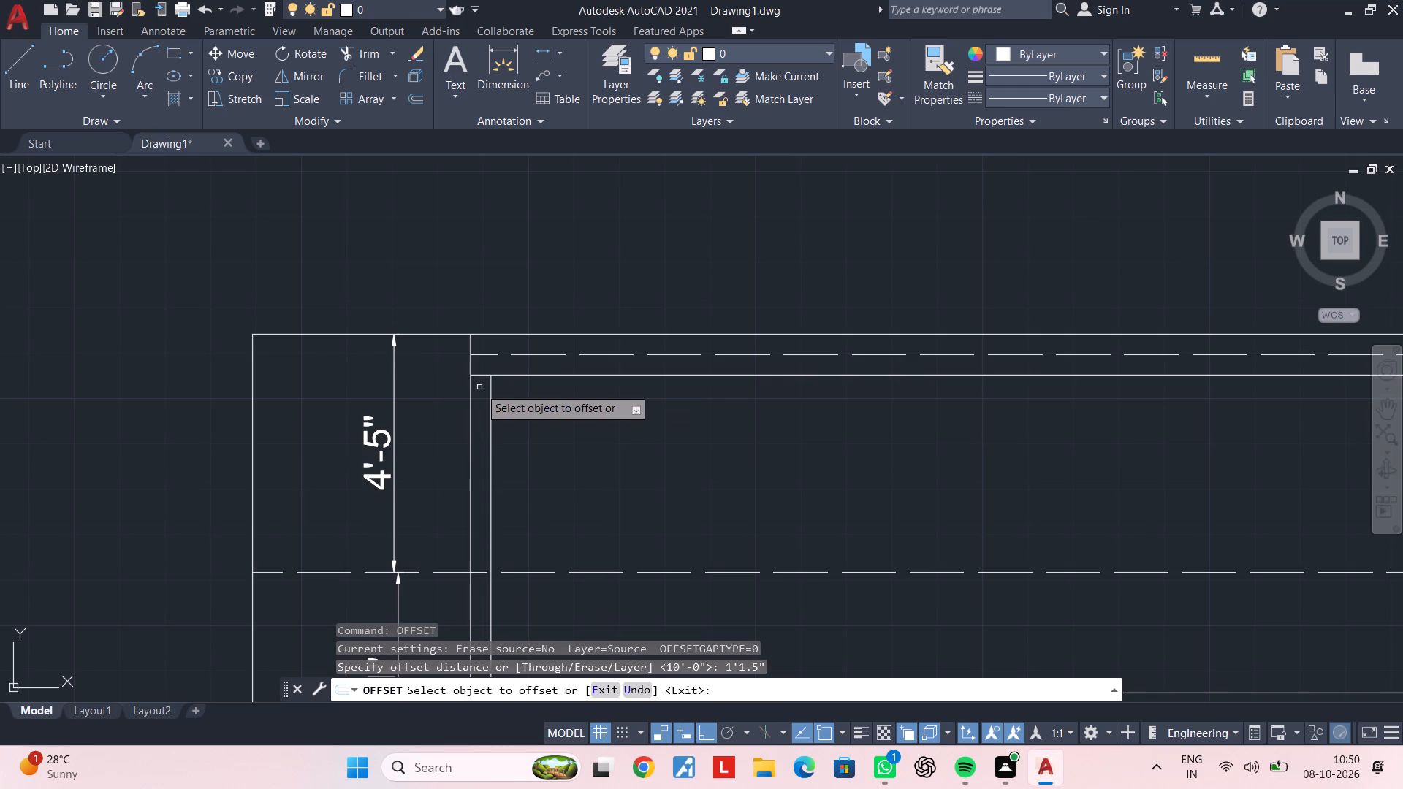
left_click(490, 393)
left_click(563, 394)
key("Escape")
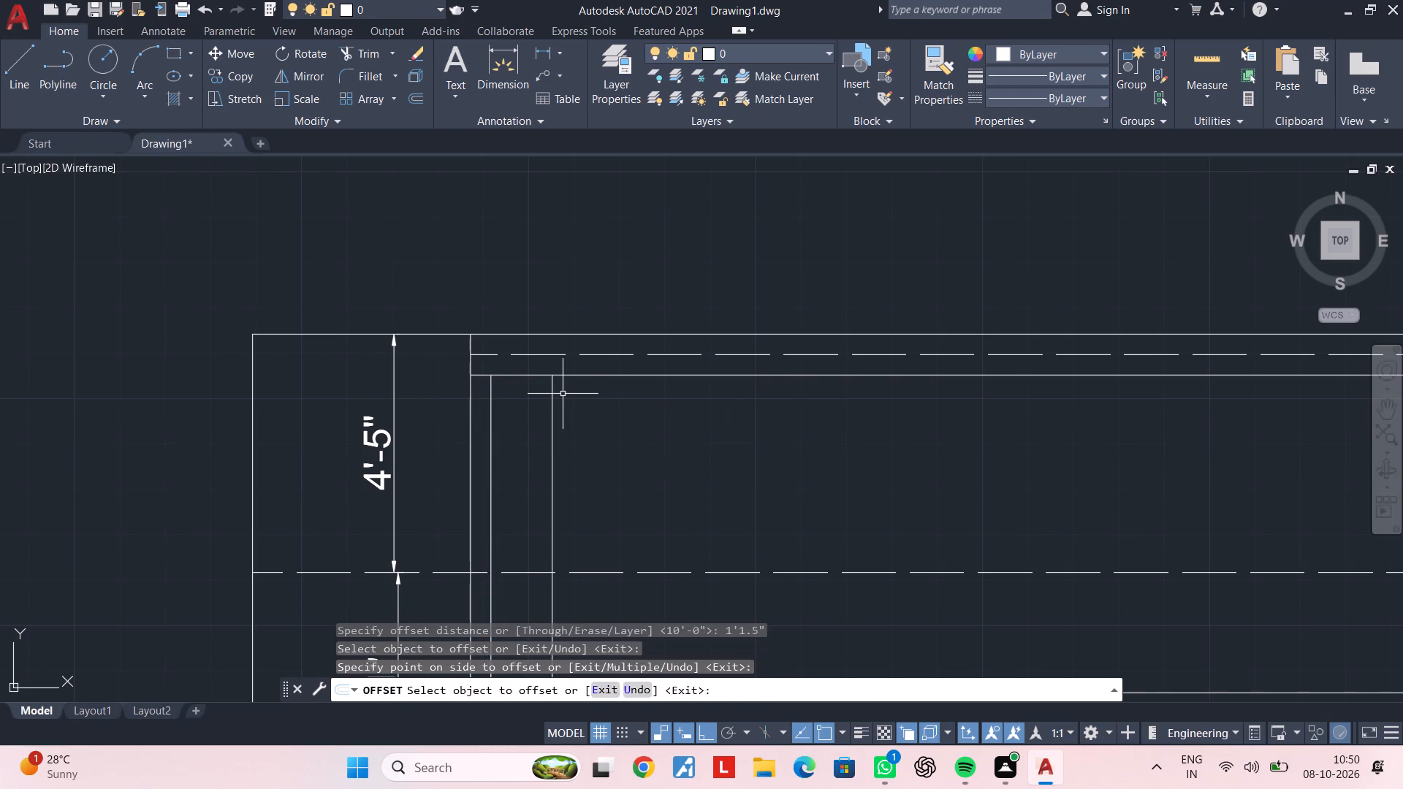
key("Escape")
Extend the new offset line north to the north wall's dashed centreline.
type("ex")
key("space")
left_click(570, 407)
left_click(543, 409)
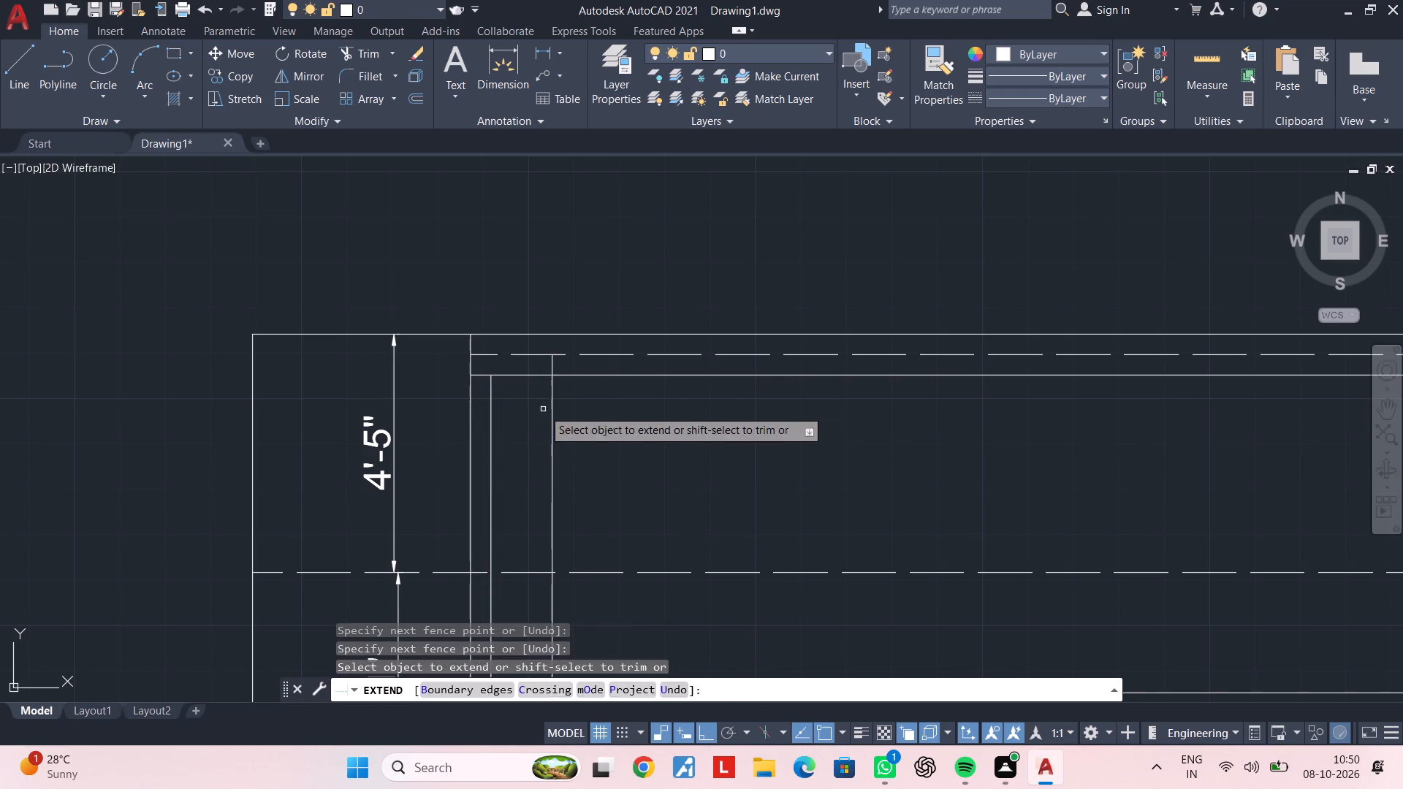
key("Escape")
key("Escape")
Trim the offset line between the north wall's inner line and the first dashed horizontal centreline below it.
key("t")
type("r")
key("space")
left_click(575, 405)
left_click(530, 412)
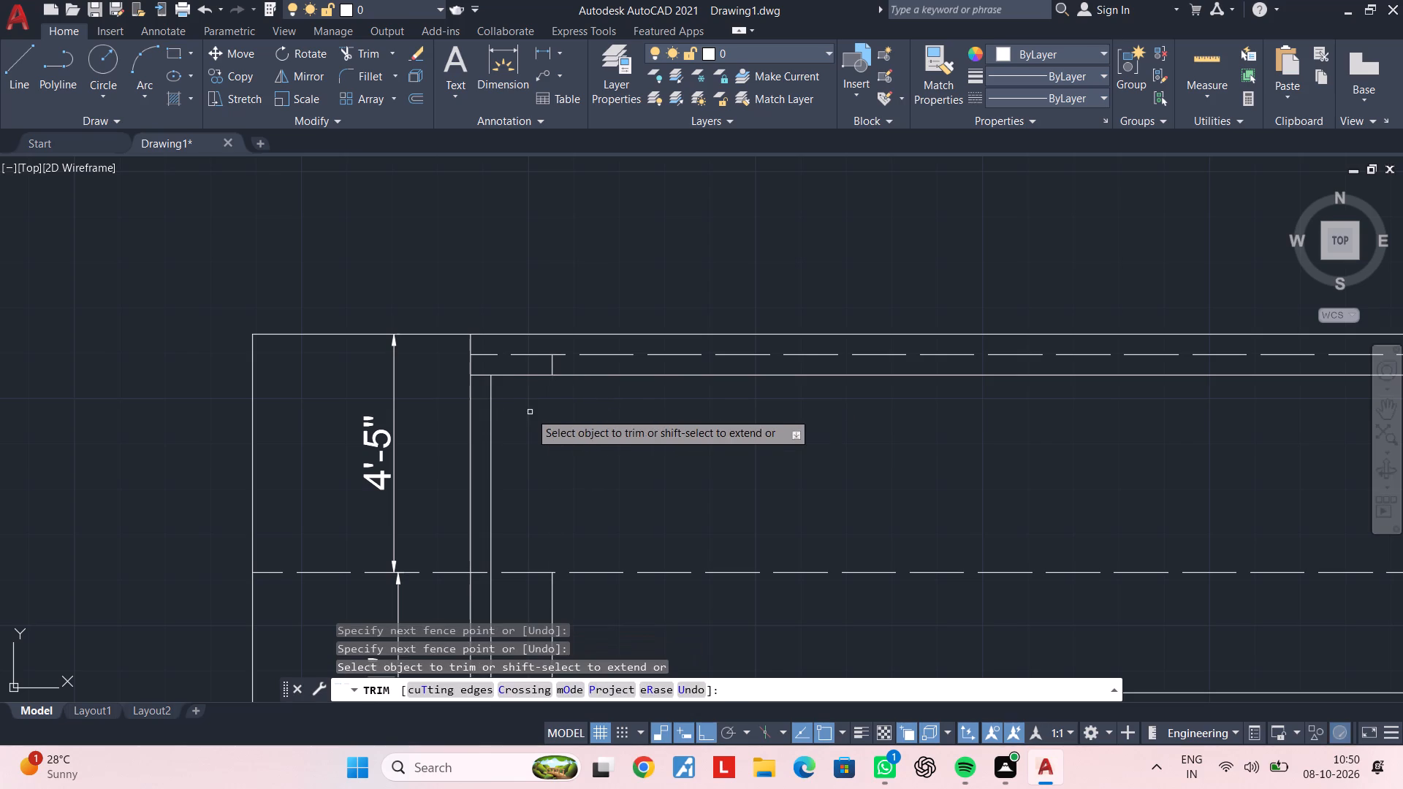
key("Escape")
key("Escape")
key("Escape")
Extend the short offset segment inside the north wall up to the wall's outer line.
type("ex")
key("space")
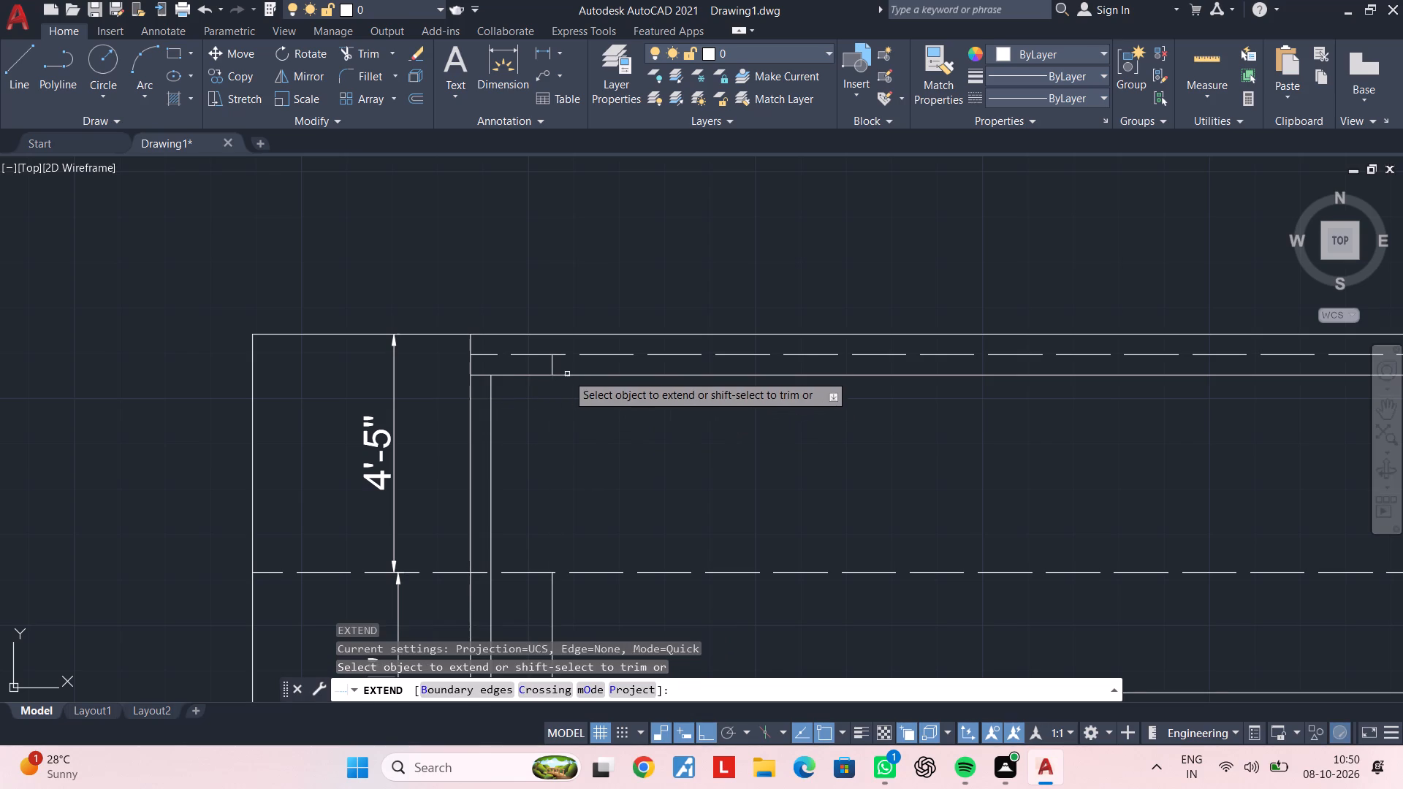
left_click(553, 360)
key("Escape")
key("Escape")
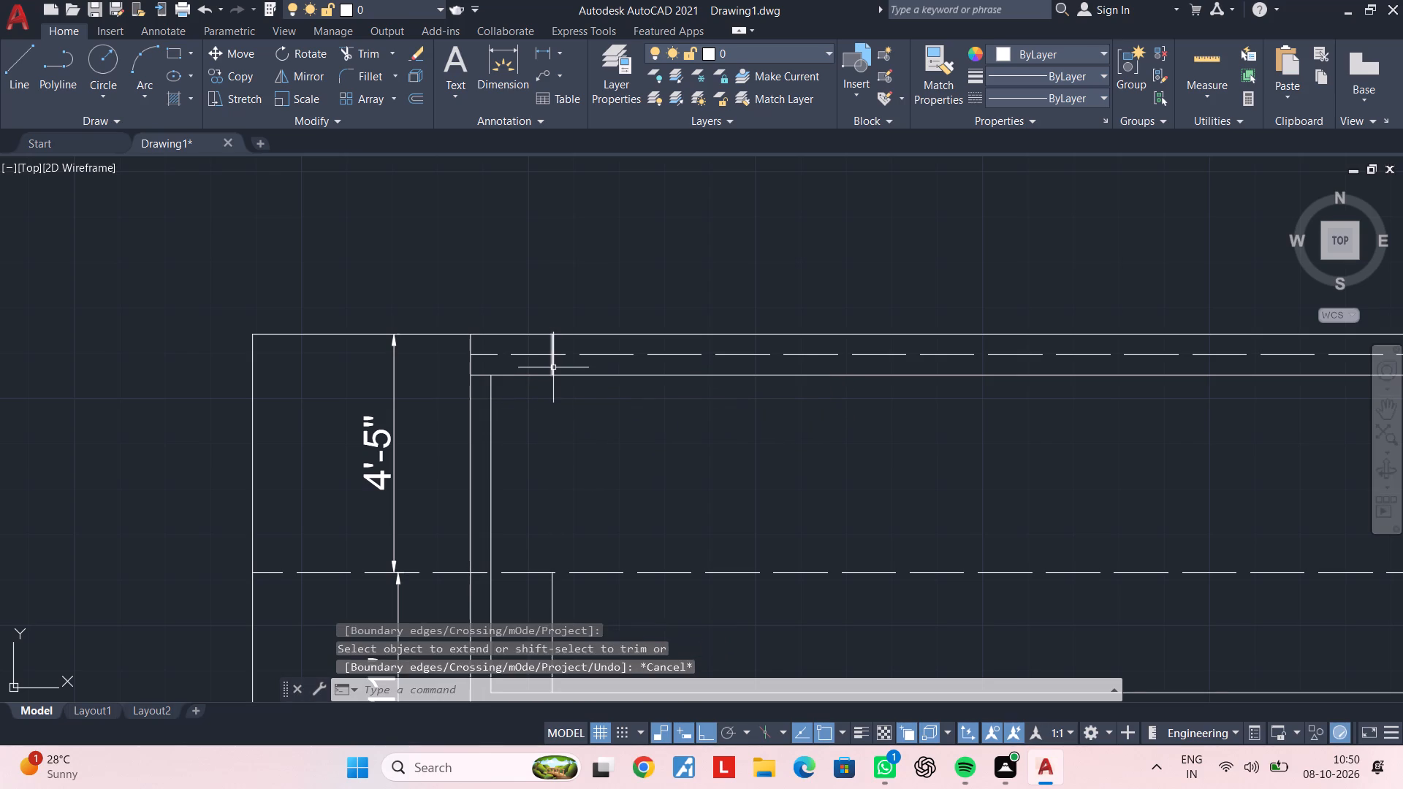
key("Escape")
Trace a 1'-6" by 9" rectangular polyline at the northwest wall corner, bounded by the short vertical segment.
type("pl")
key("space")
left_click(555, 332)
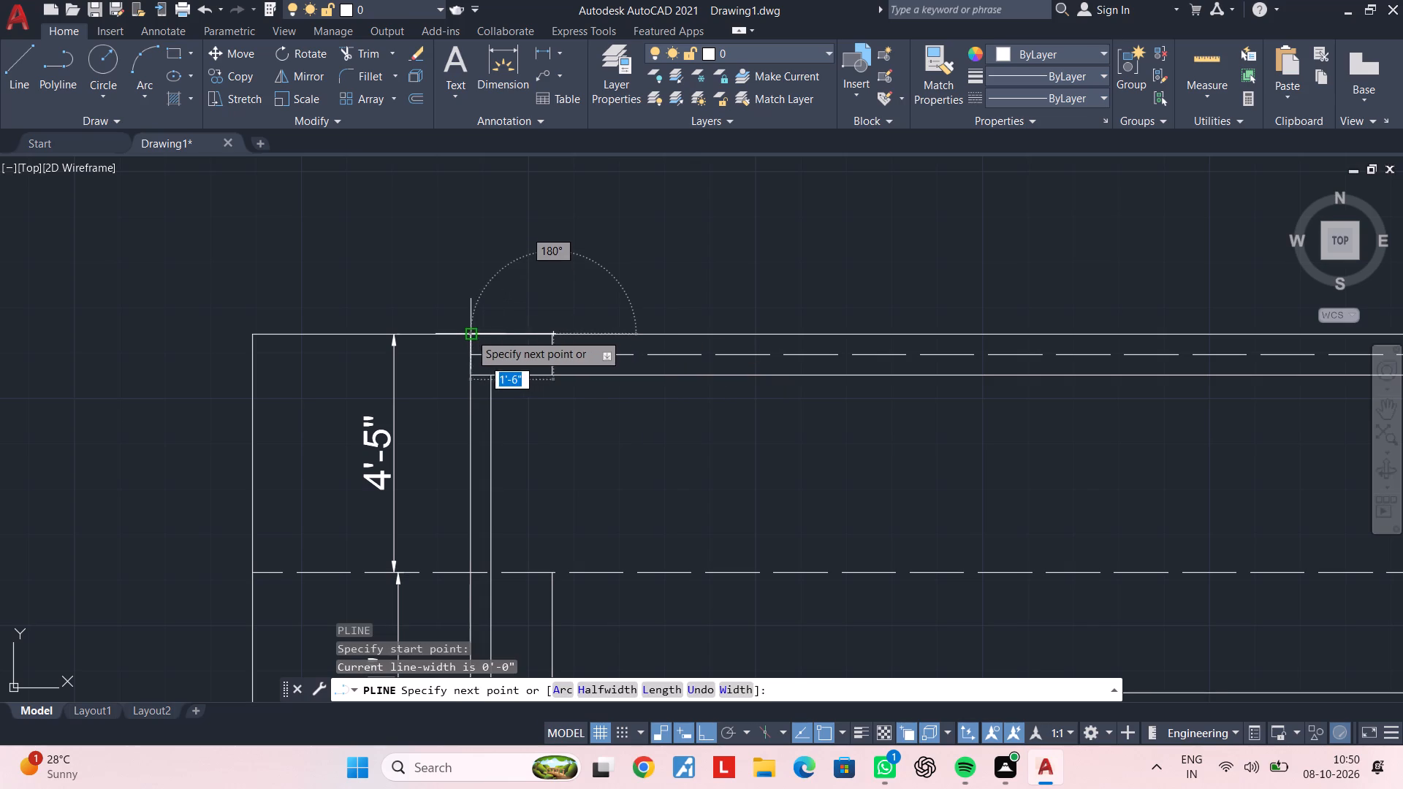
left_click(470, 333)
left_click(470, 373)
left_click(552, 373)
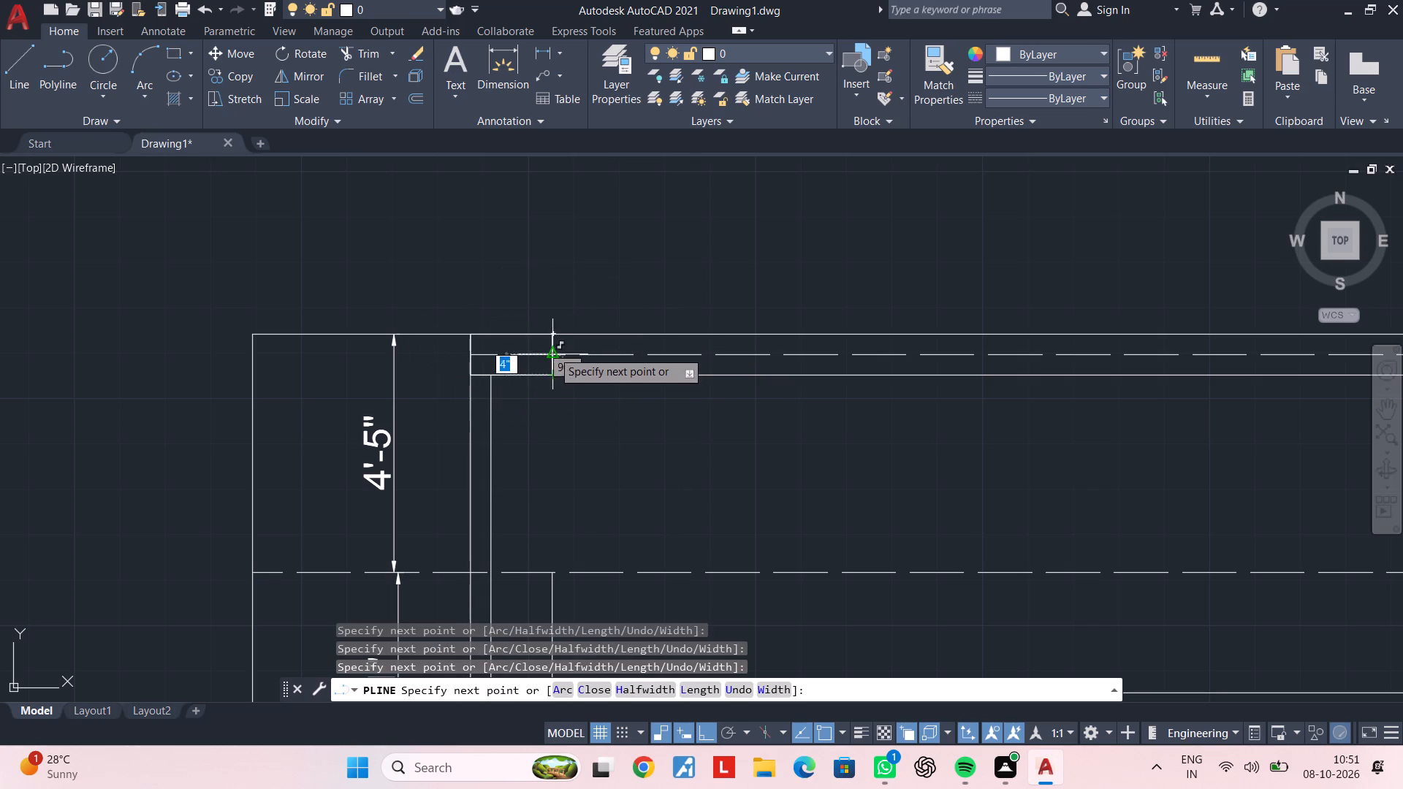
left_click(552, 335)
key("Escape")
key("Escape")
key("Escape")
key("Escape")
key("Escape")
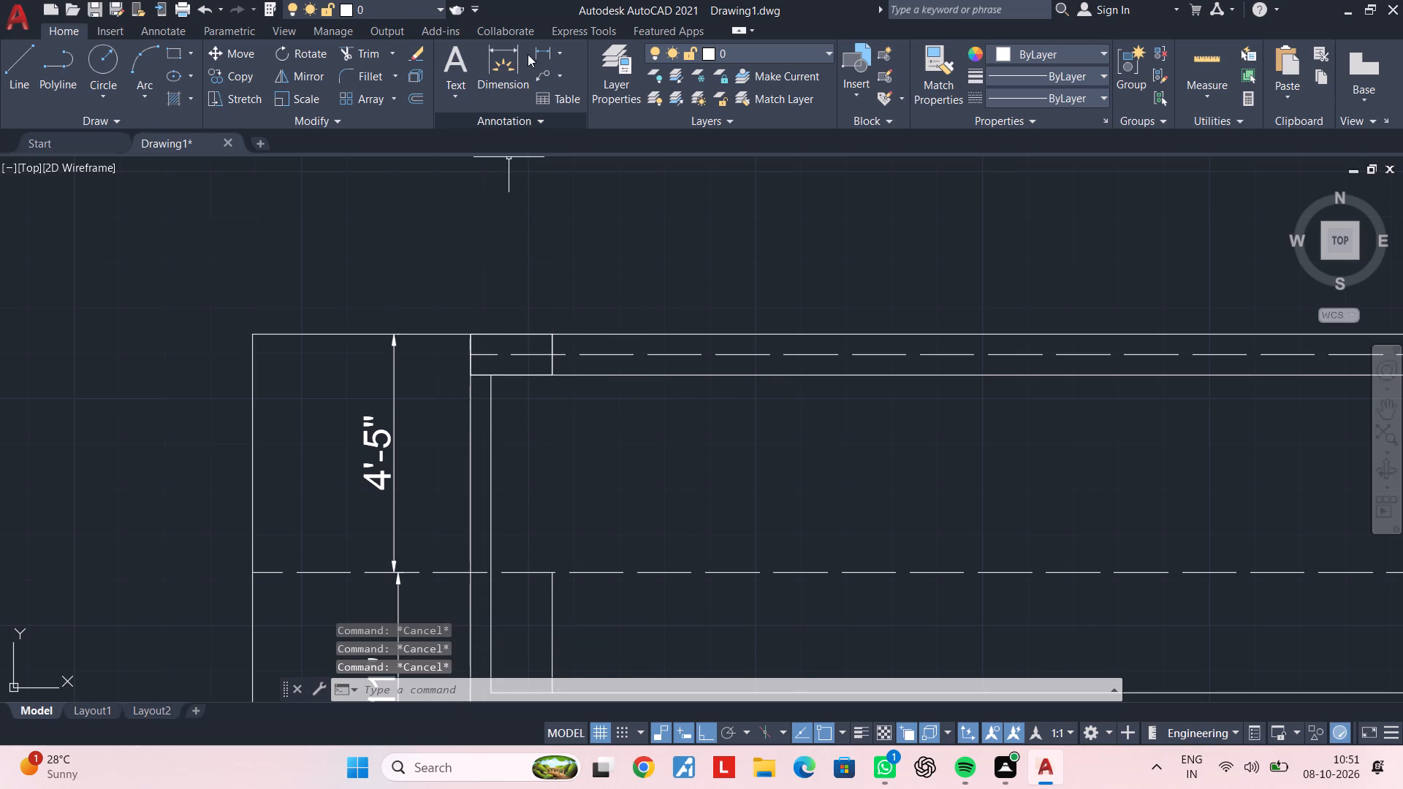
Measure the width of the rectangle at the northwest wall corner along its south edge.
left_click(539, 52)
left_click(471, 376)
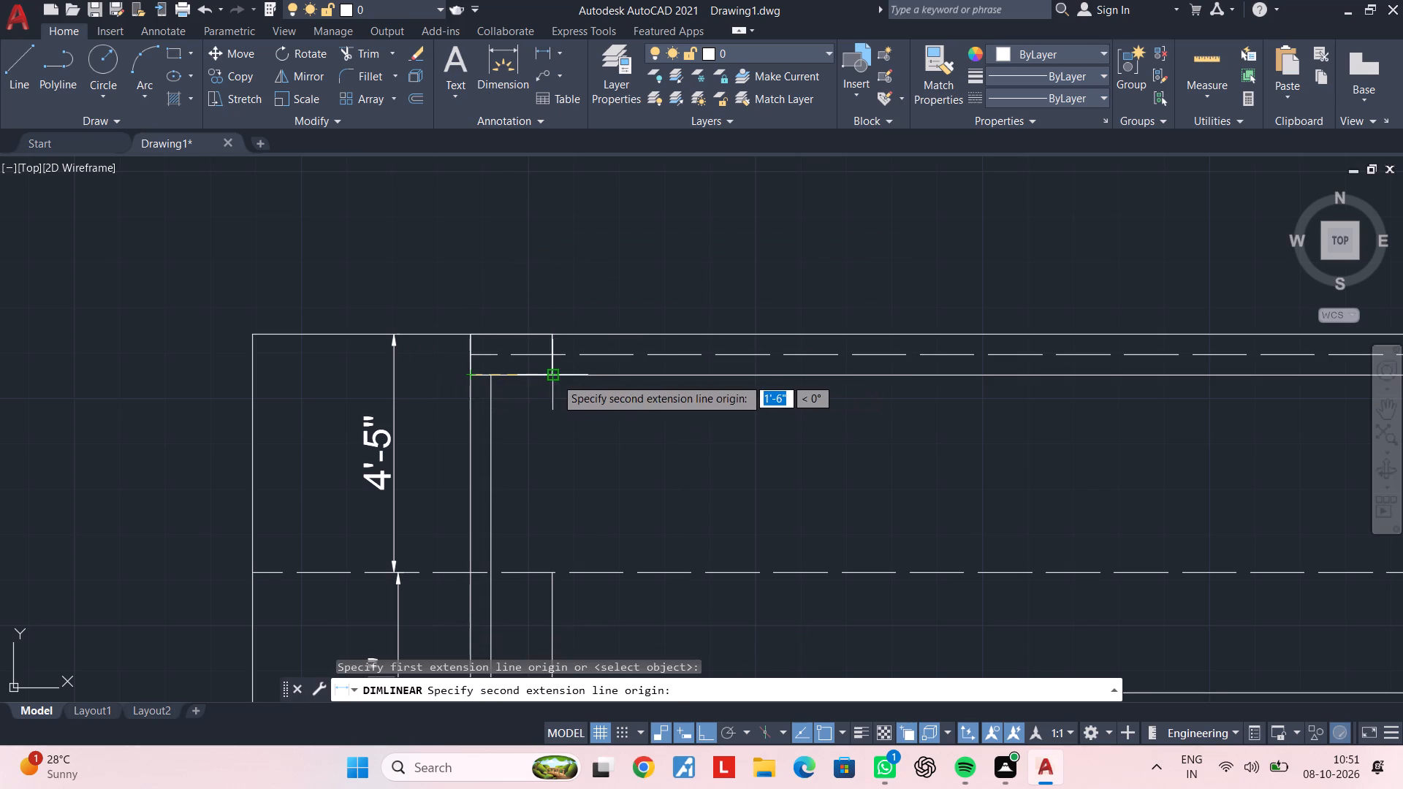
left_click(555, 378)
key("Escape")
key("Escape")
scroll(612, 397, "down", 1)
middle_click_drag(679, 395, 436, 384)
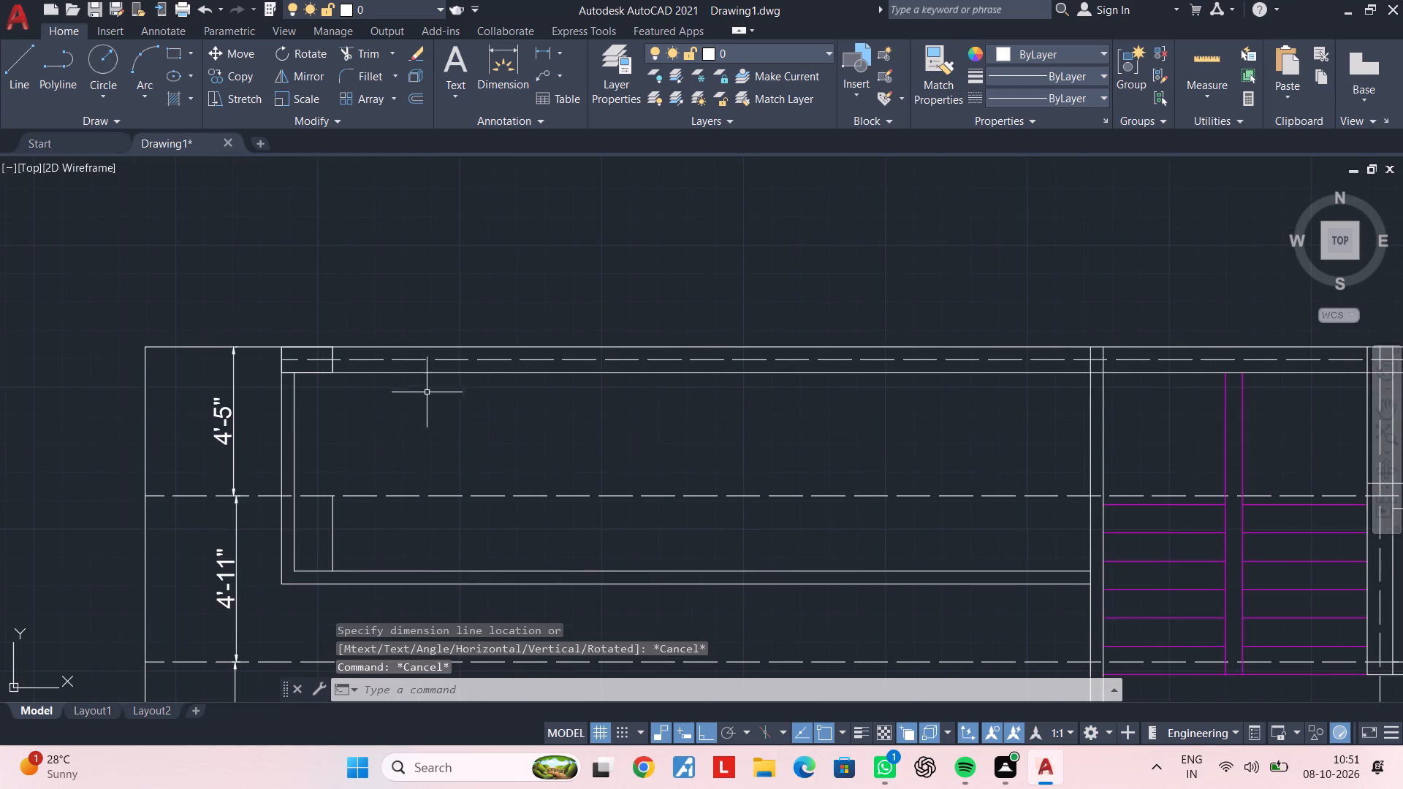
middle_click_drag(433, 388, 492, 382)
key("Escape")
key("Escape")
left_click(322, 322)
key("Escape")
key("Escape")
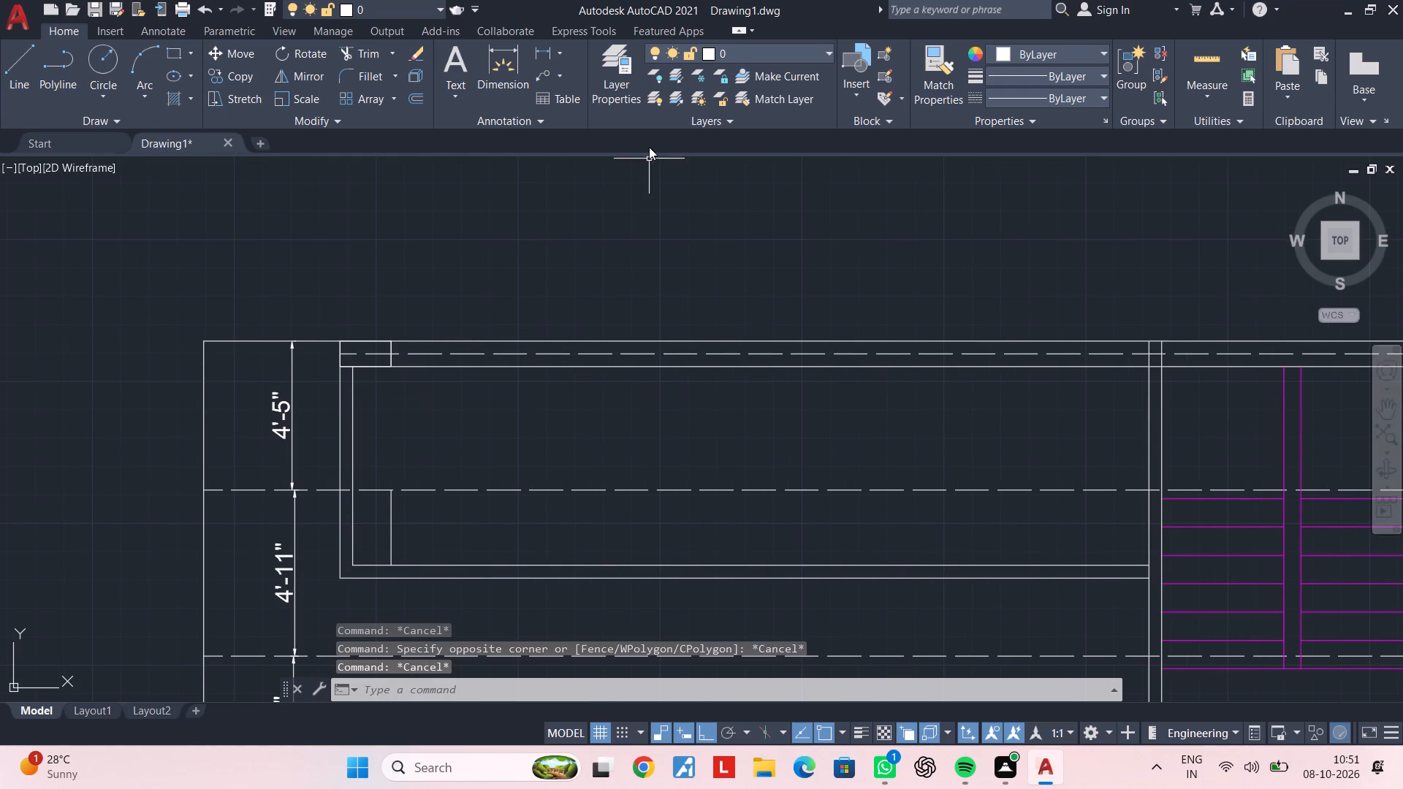
Create a new layer named column and assign it index colour 20.
left_click(620, 70)
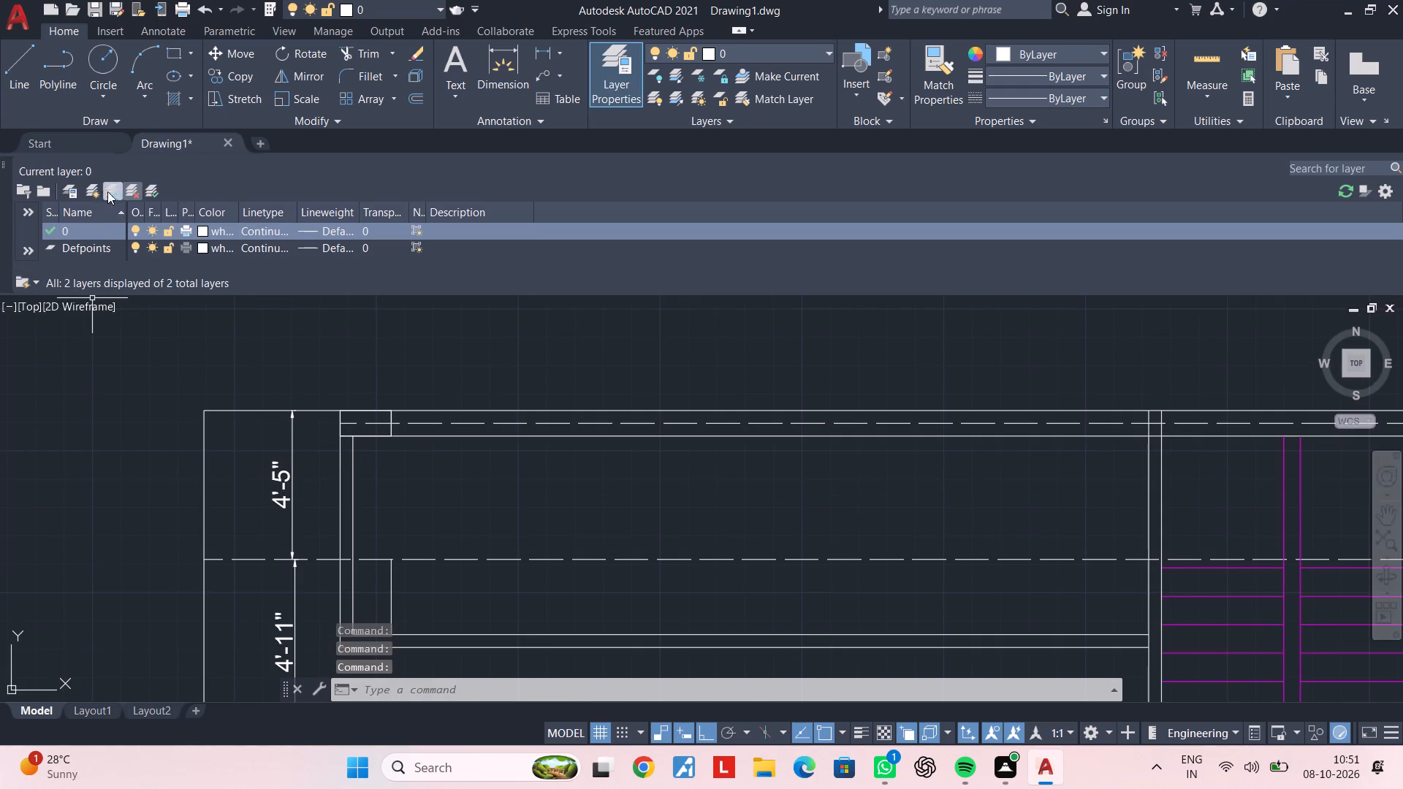
left_click(98, 191)
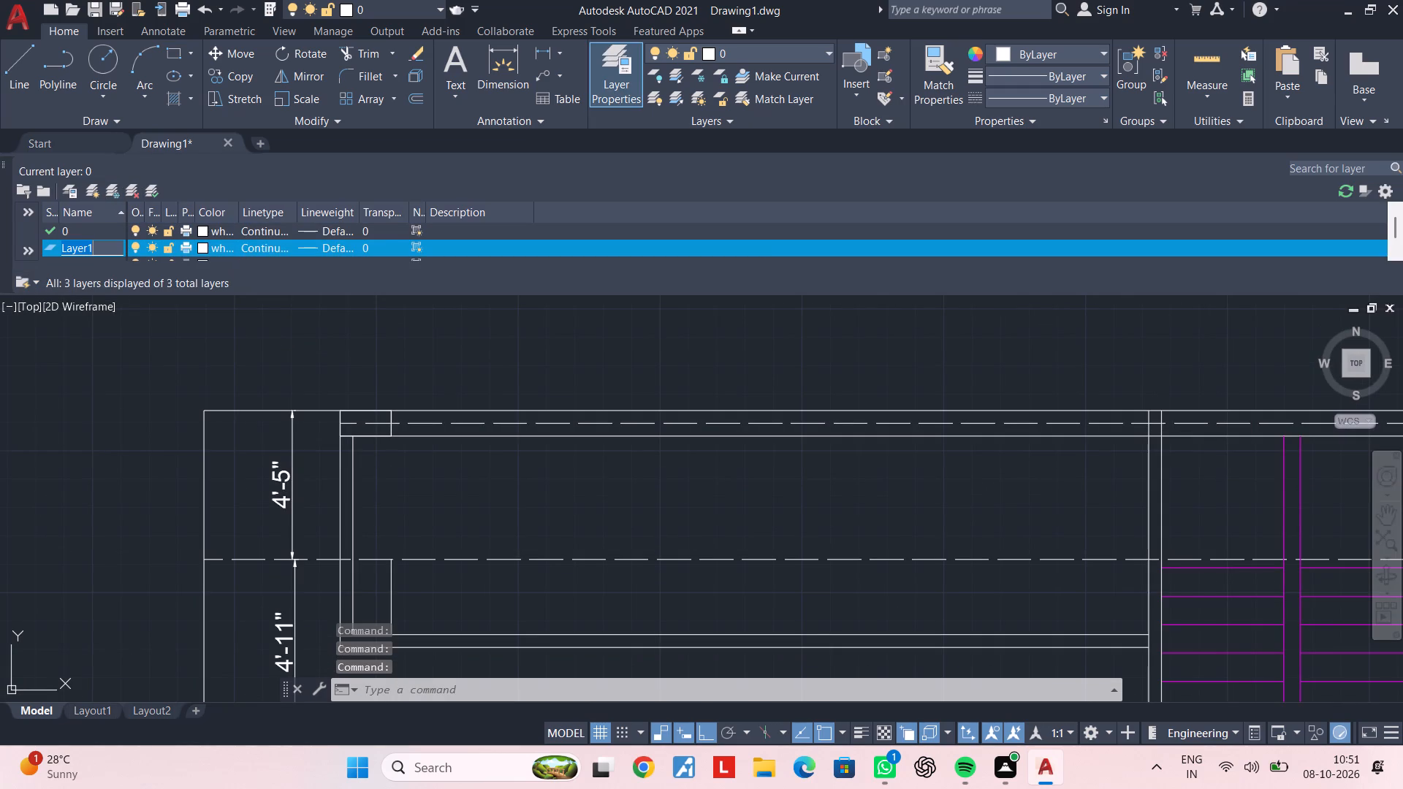
key("BackSpace")
key("BackSpace")
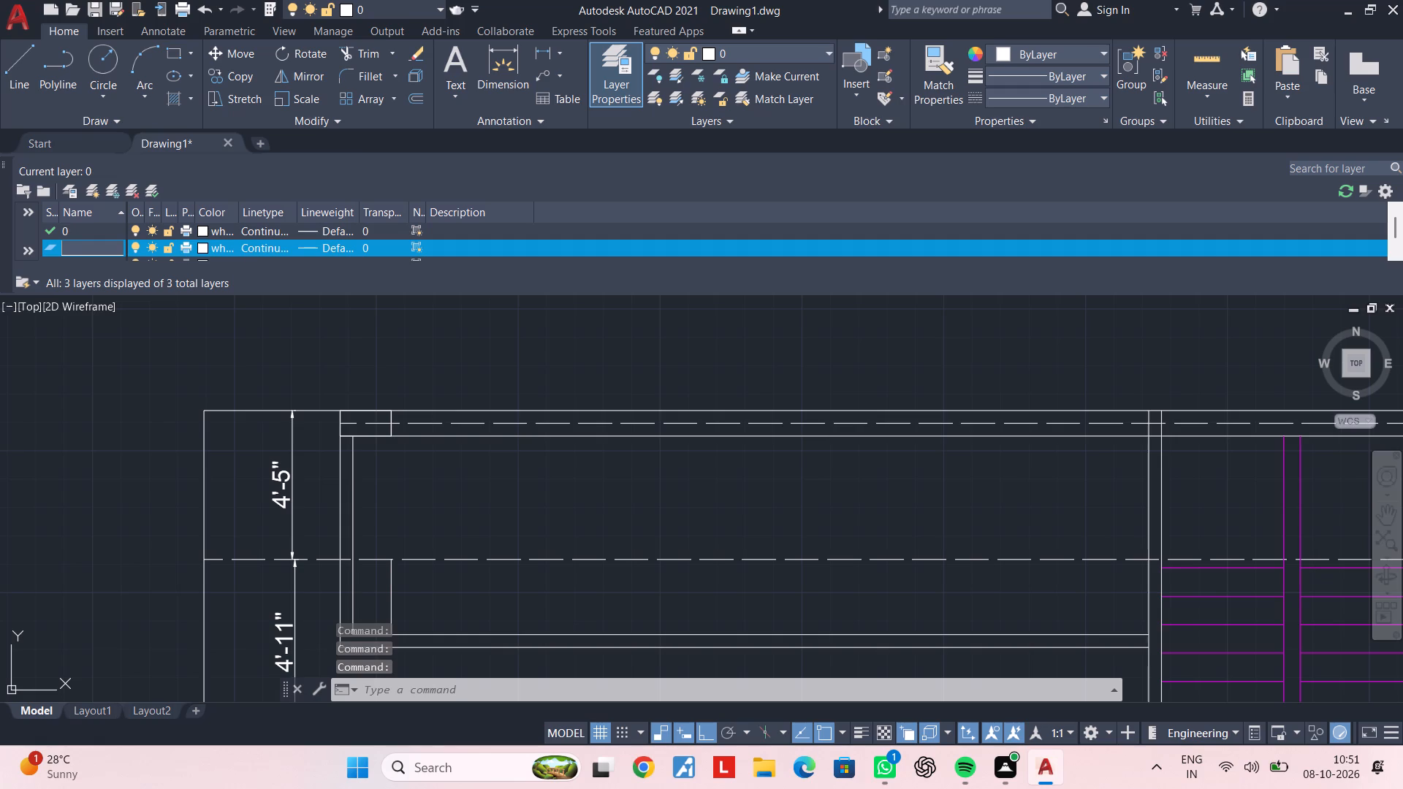
type("co")
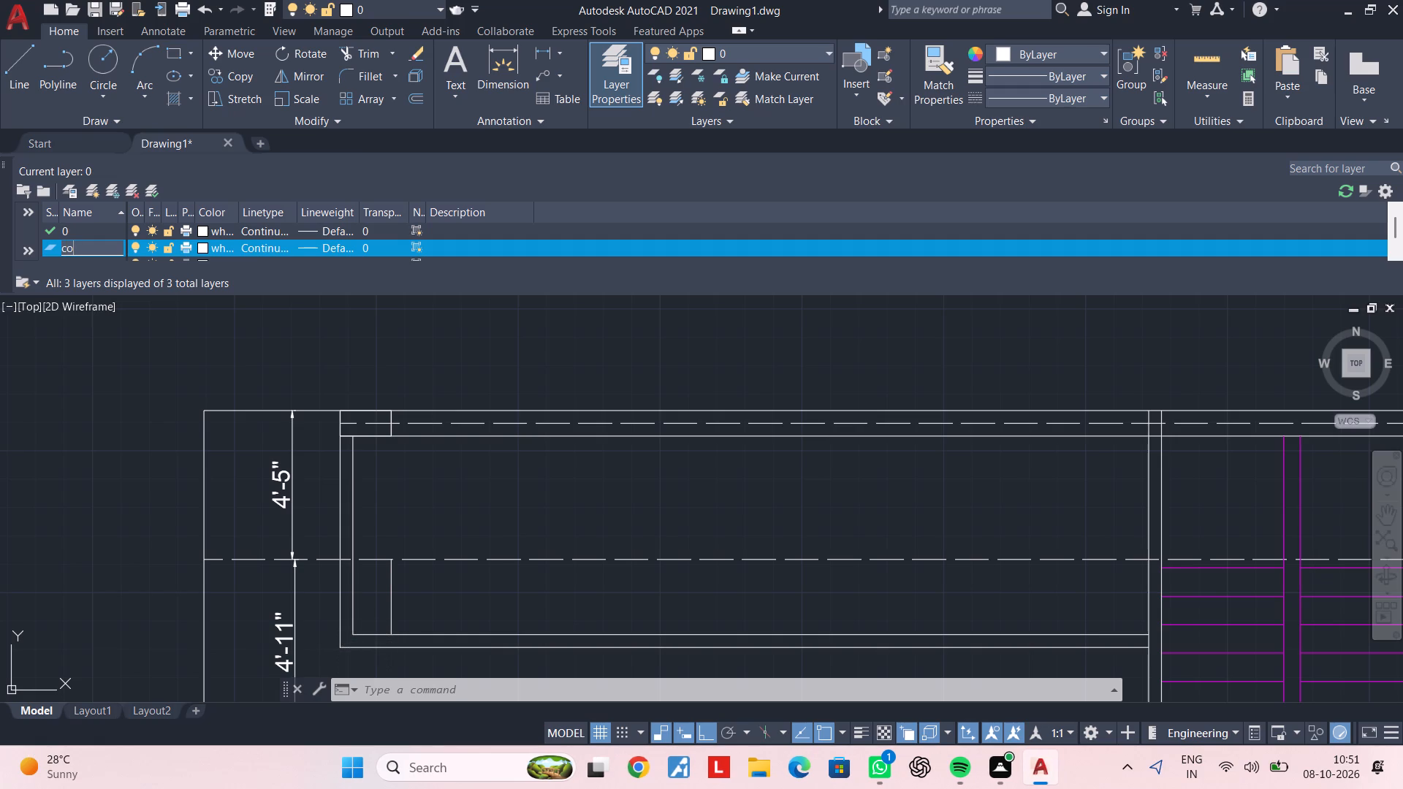
type("lumn")
key("space")
left_click(199, 248)
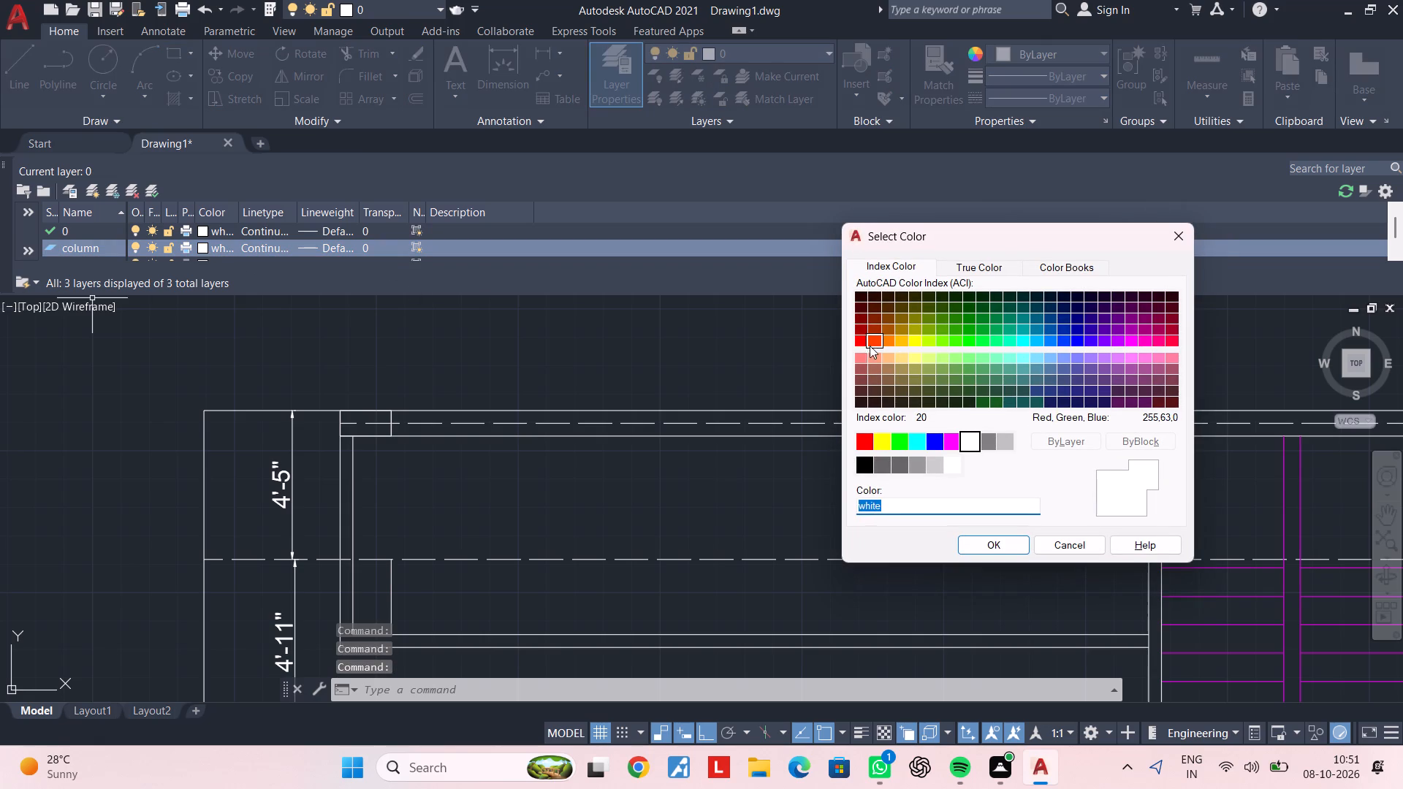
left_click(870, 339)
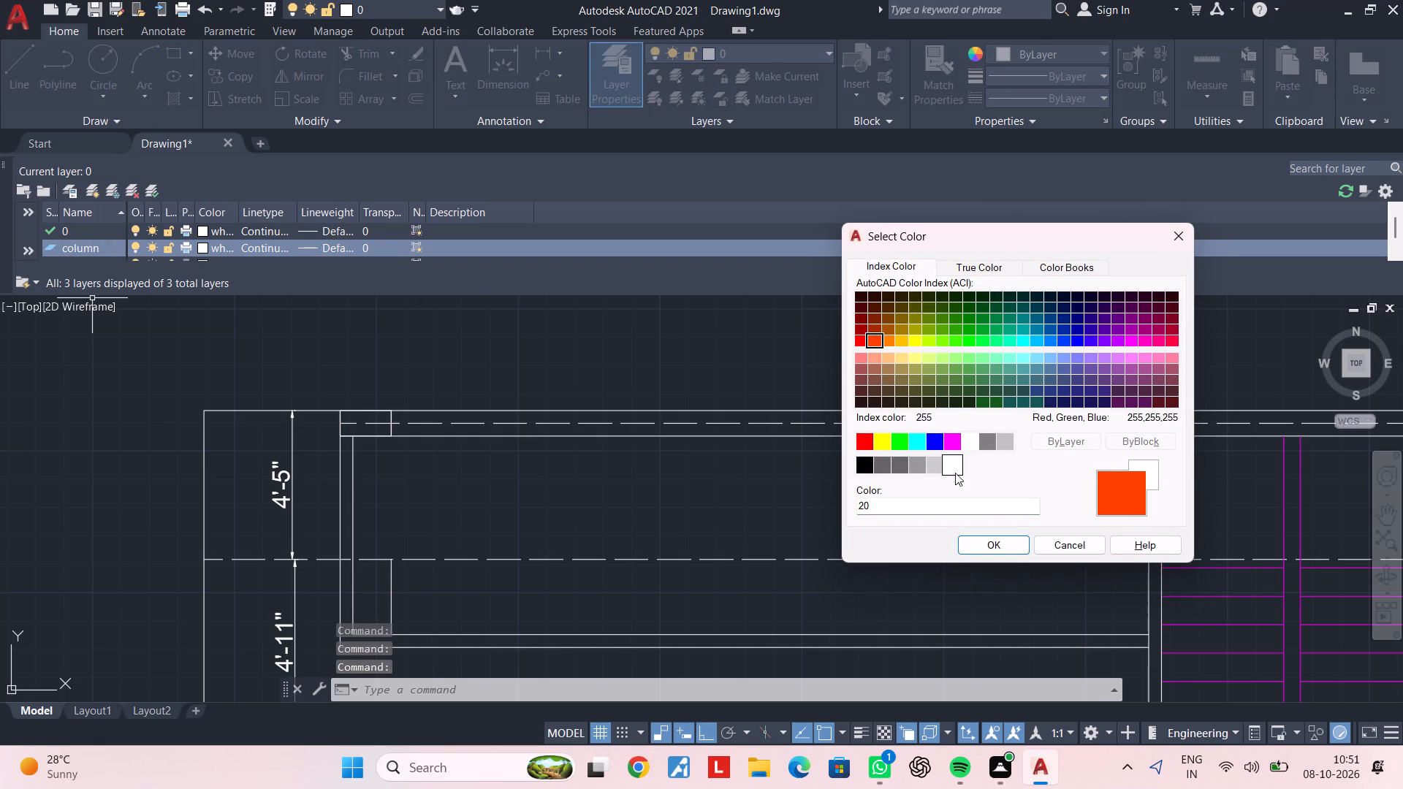
left_click(859, 339)
left_click(867, 339)
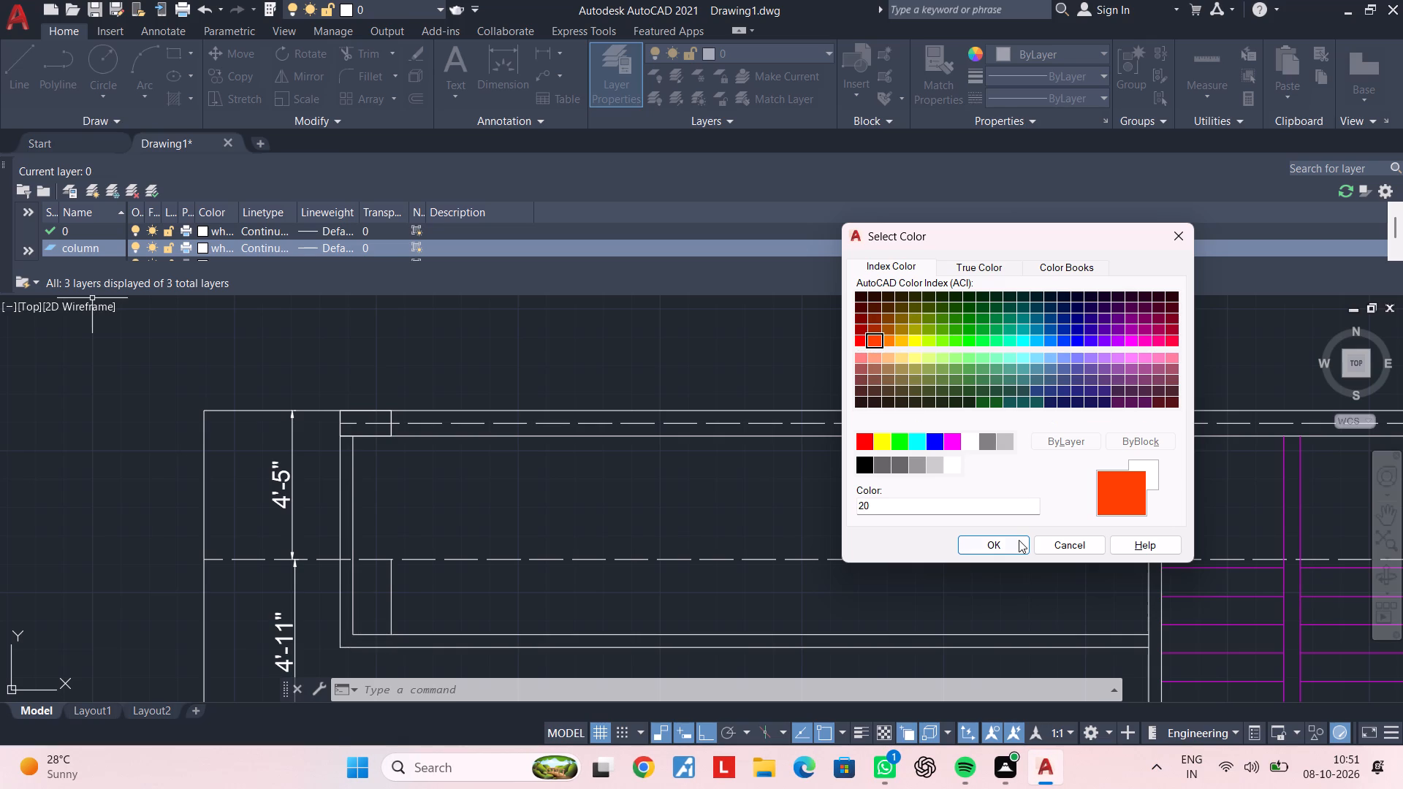
left_click(995, 536)
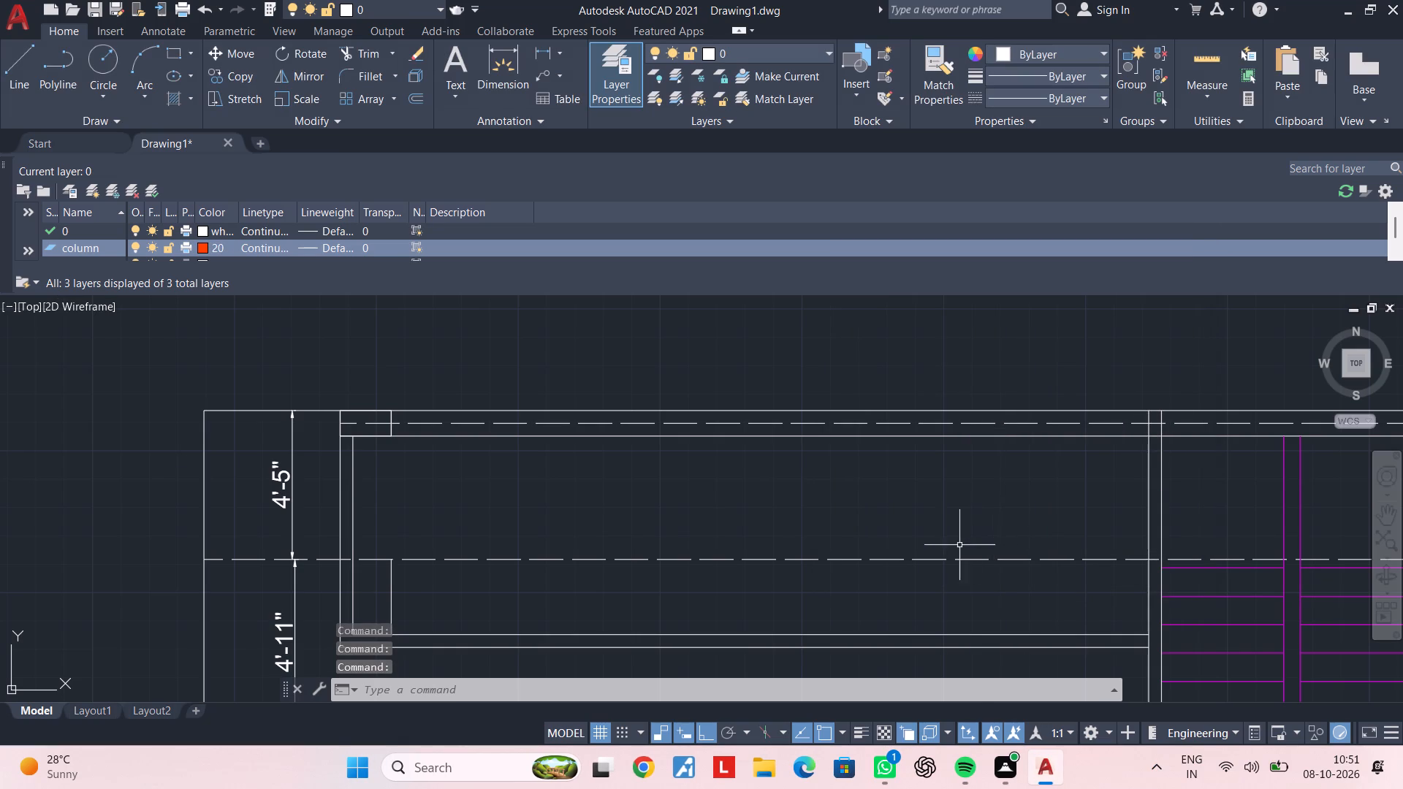
middle_click_drag(582, 531, 691, 500)
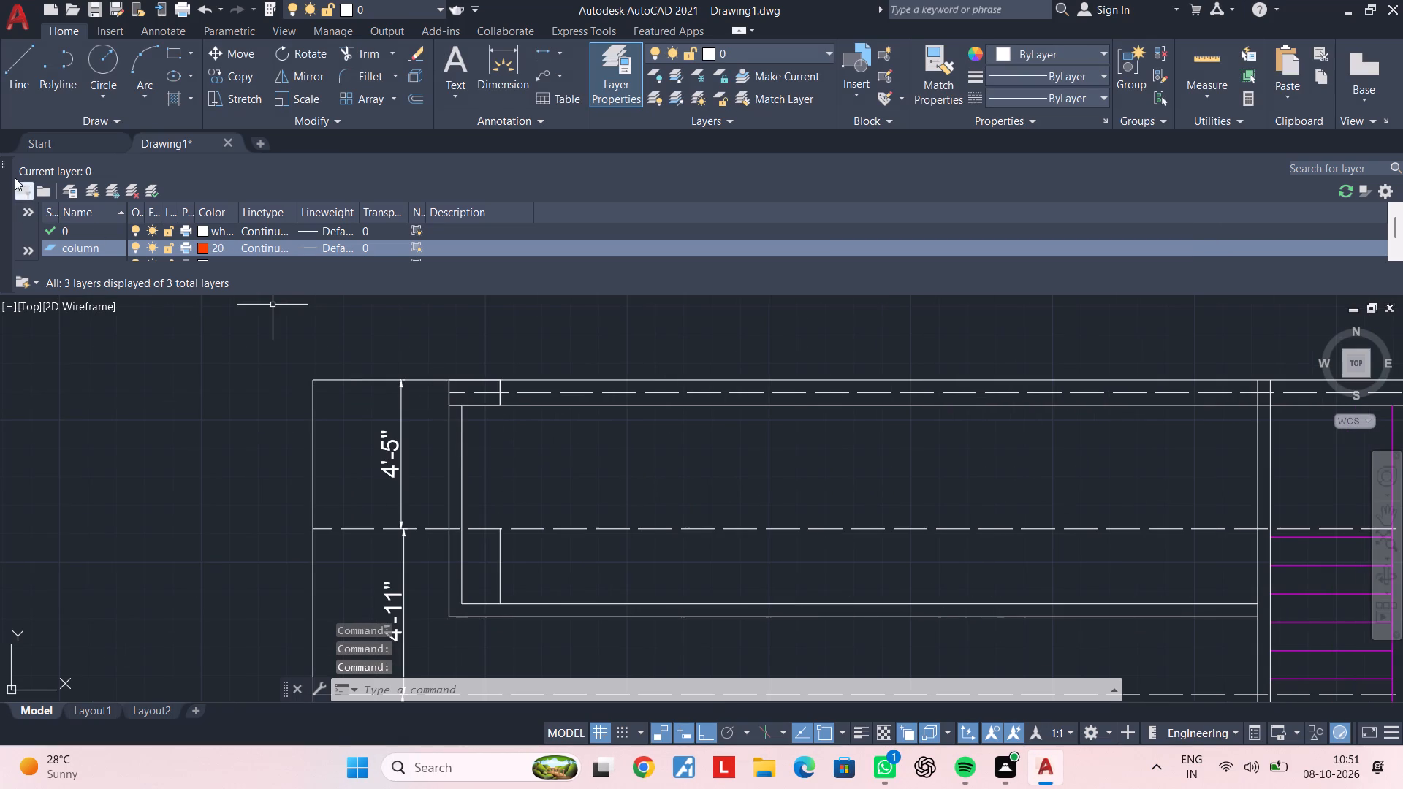
left_click(1, 160)
Move the rectangular polyline at the northwest wall corner onto the column layer.
scroll(510, 336, "up", 1)
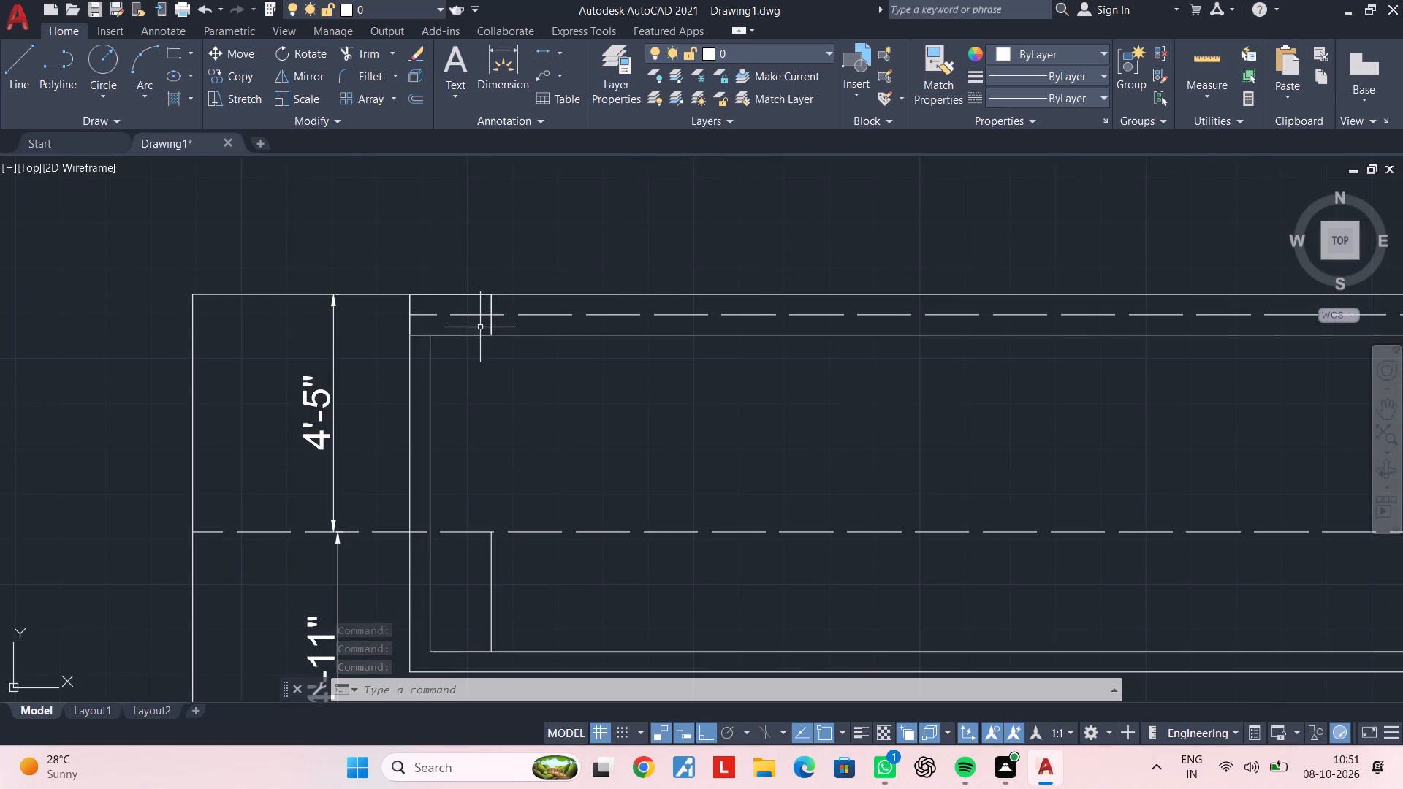
left_click(489, 326)
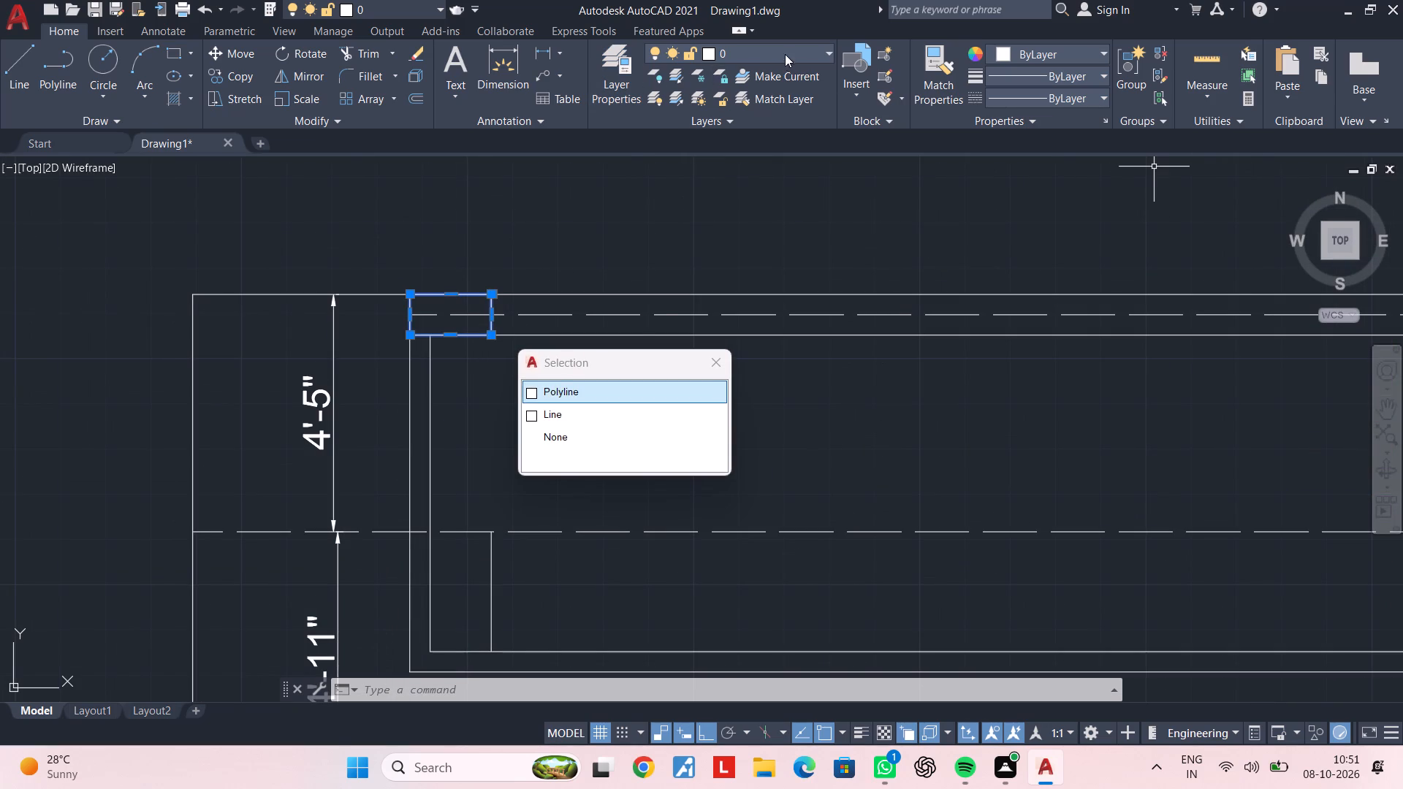
left_click(785, 53)
left_click(773, 99)
key("Escape")
key("Escape")
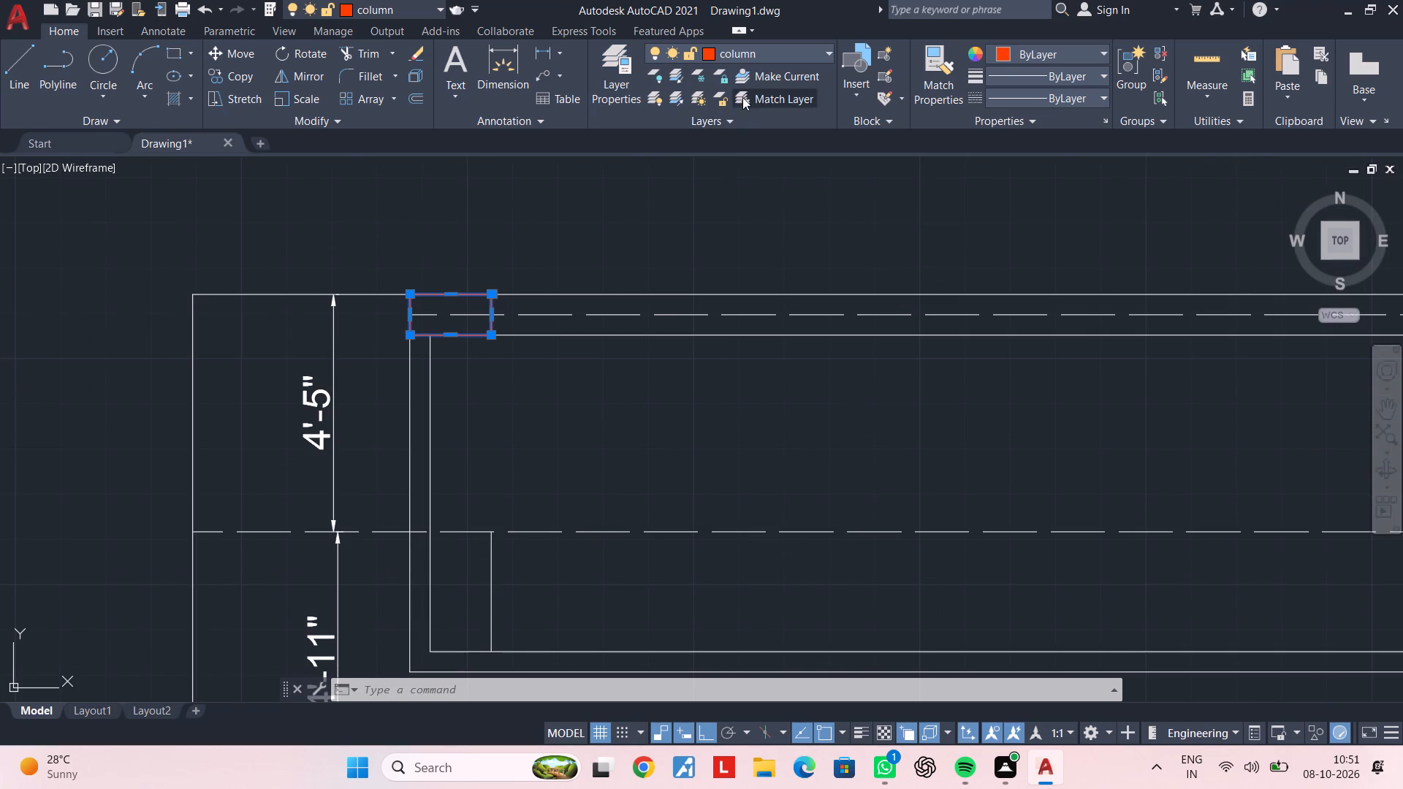
key("Escape")
key("Escape")
key("Escape")
key("Escape")
left_click(743, 140)
left_click(722, 204)
key("Escape")
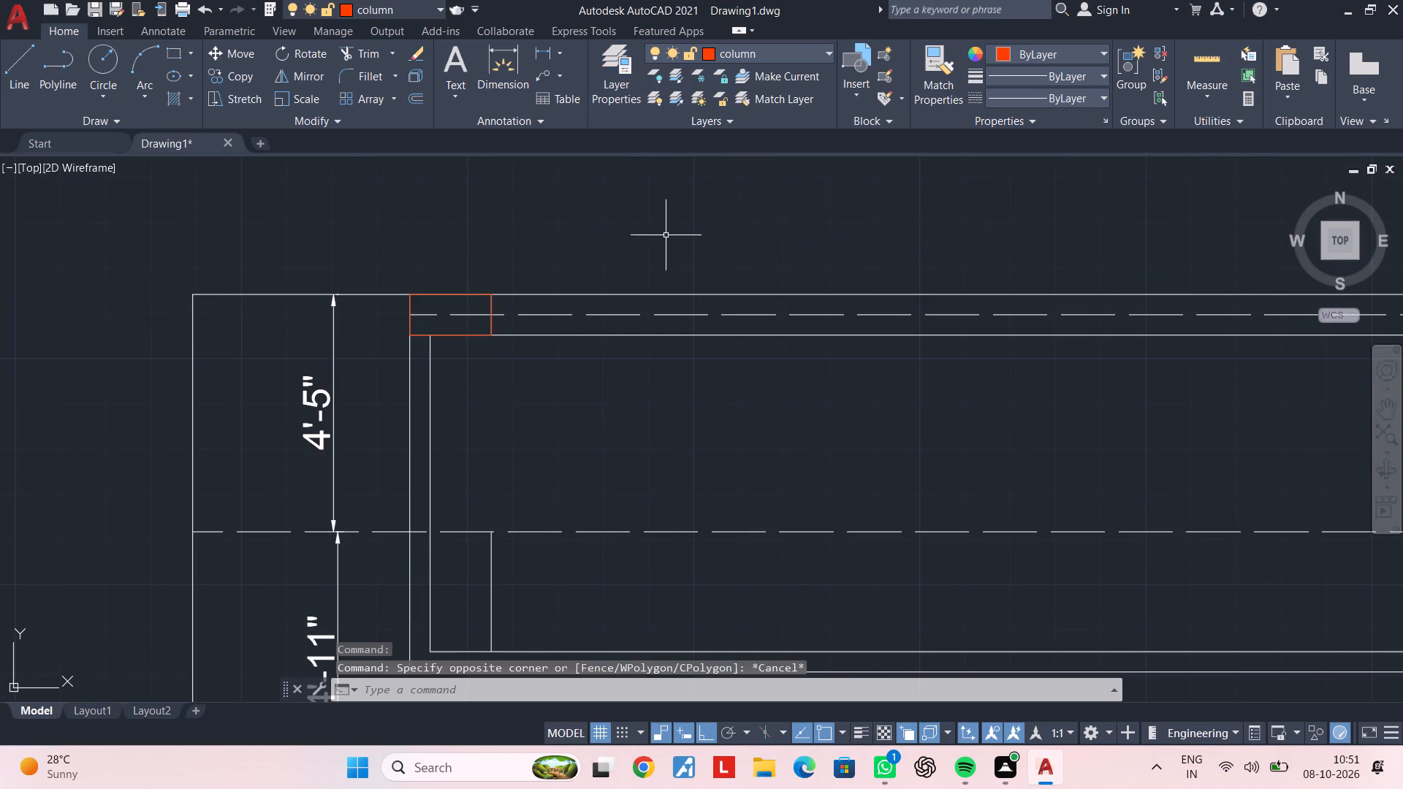
key("Escape")
Make the column layer current.
left_click(752, 45)
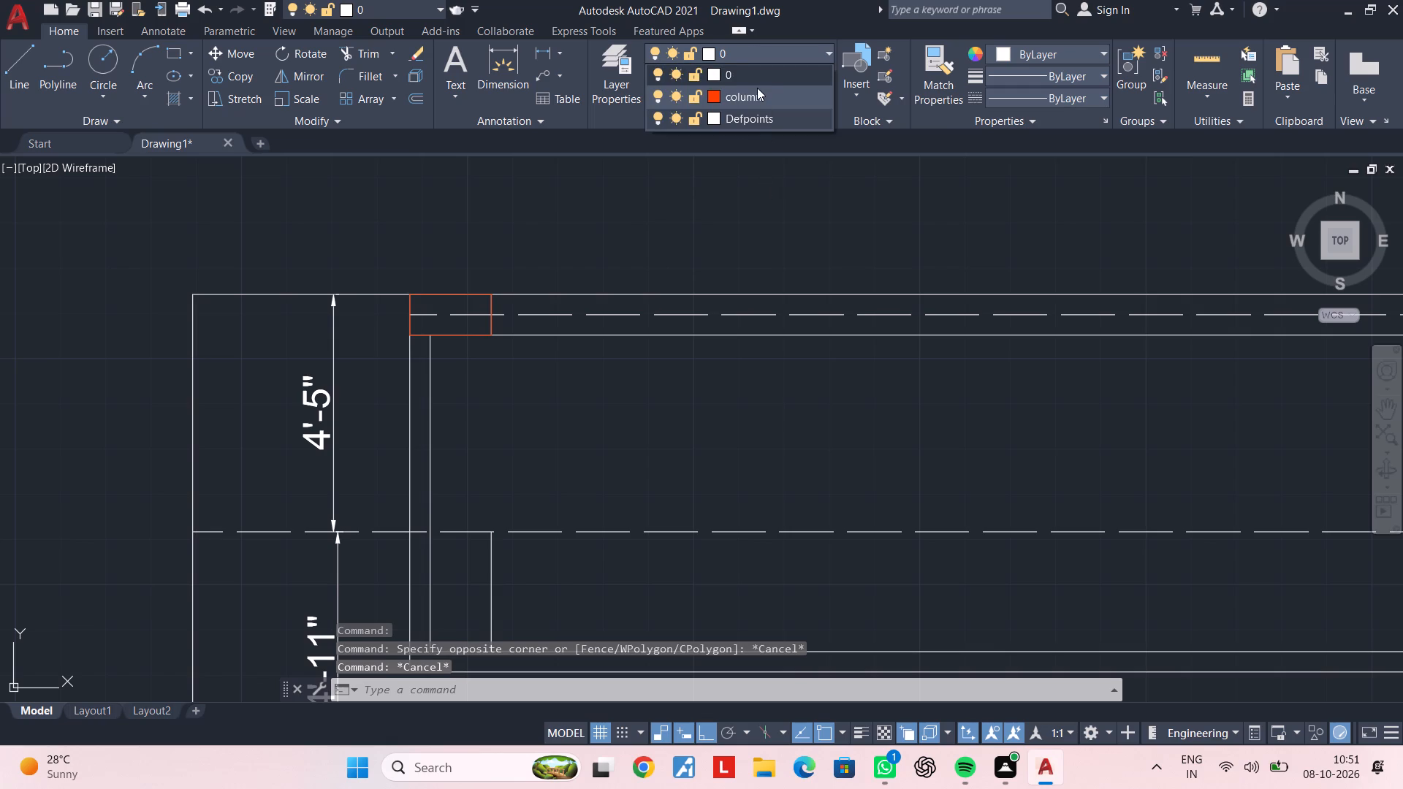
left_click(755, 90)
Offset the west line of the staircase's west wall by 1'1.5" to the west.
scroll(952, 405, "down", 1)
middle_click_drag(969, 400, 653, 385)
middle_click_drag(948, 356, 723, 338)
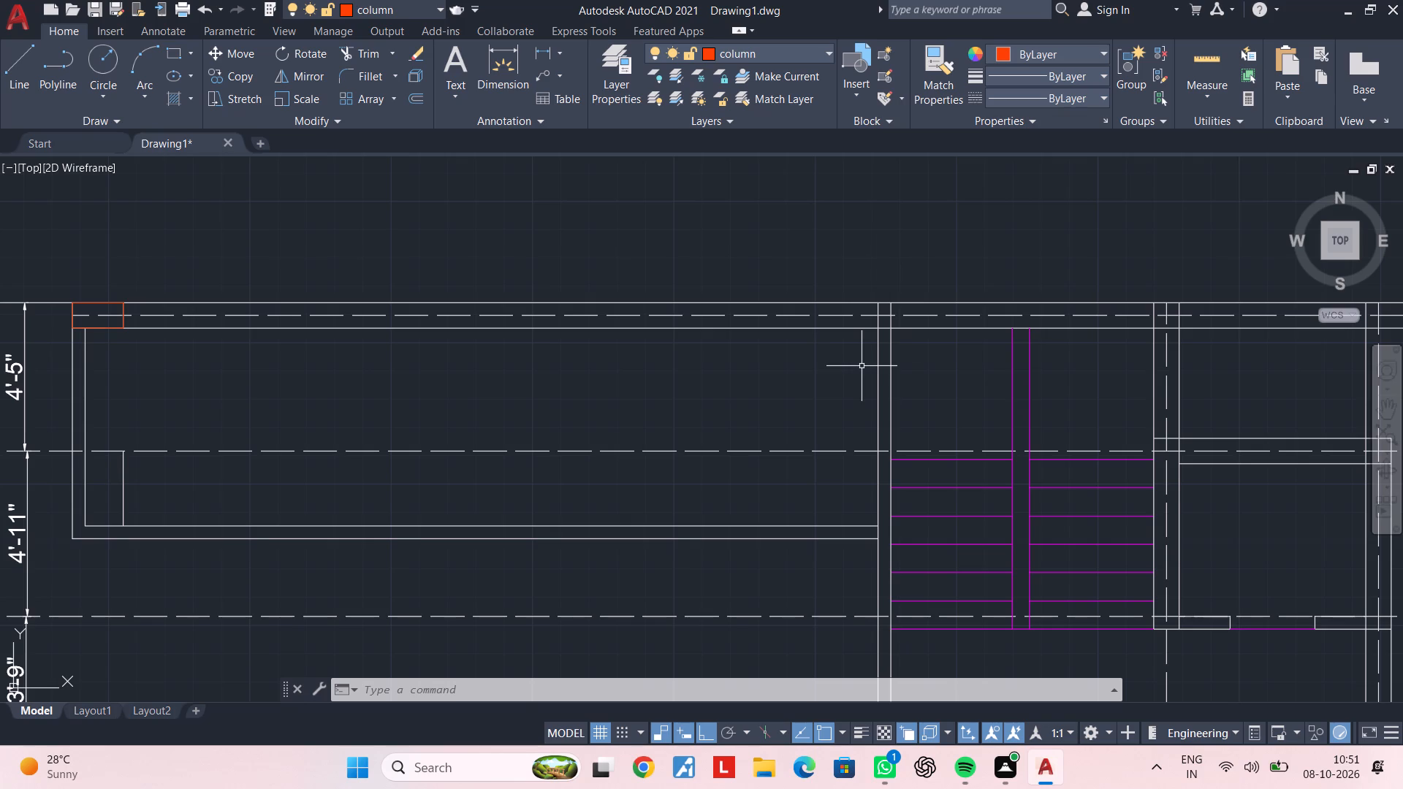
middle_click_drag(856, 379, 842, 395)
type("of 1'1.5\"")
key("Return")
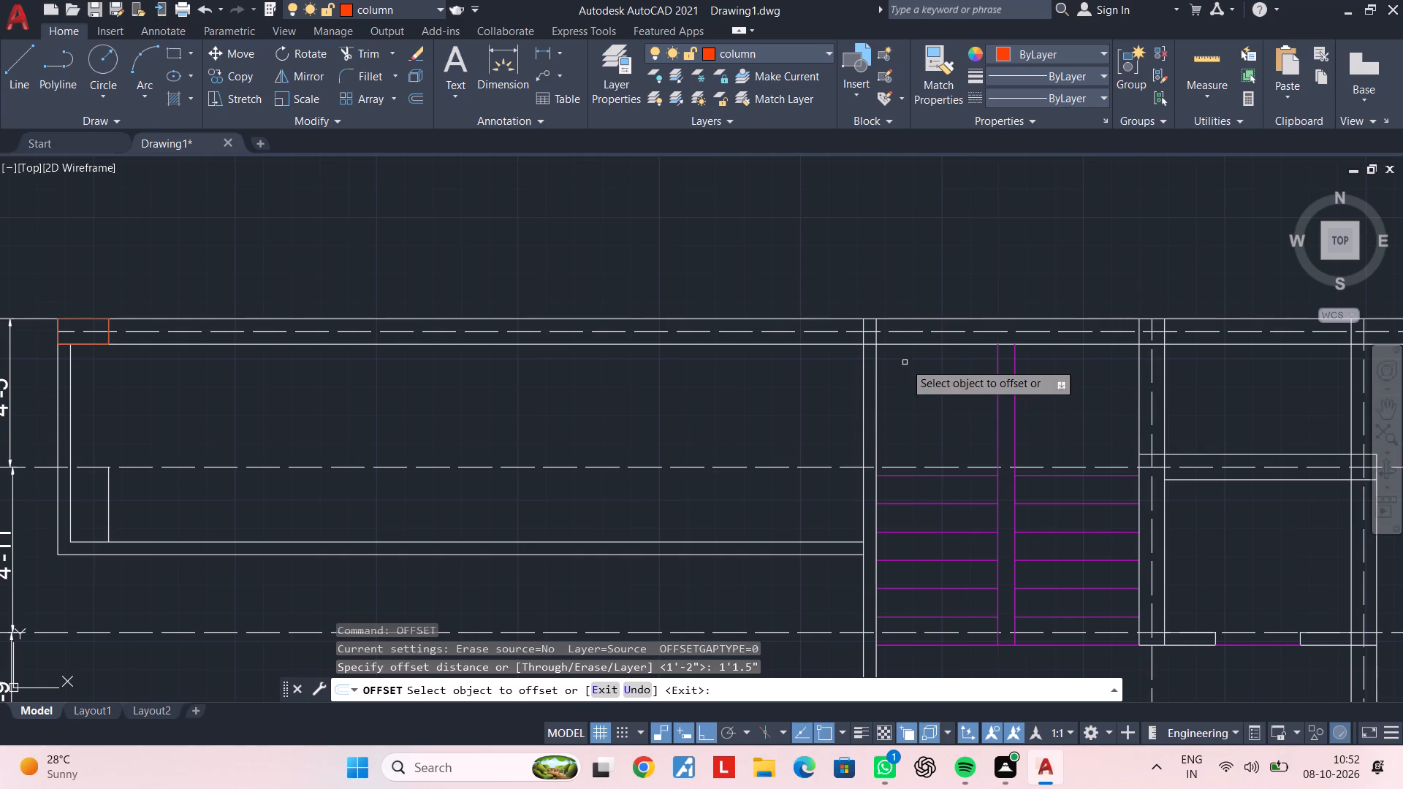
left_click(863, 356)
left_click(824, 358)
key("Escape")
key("Escape")
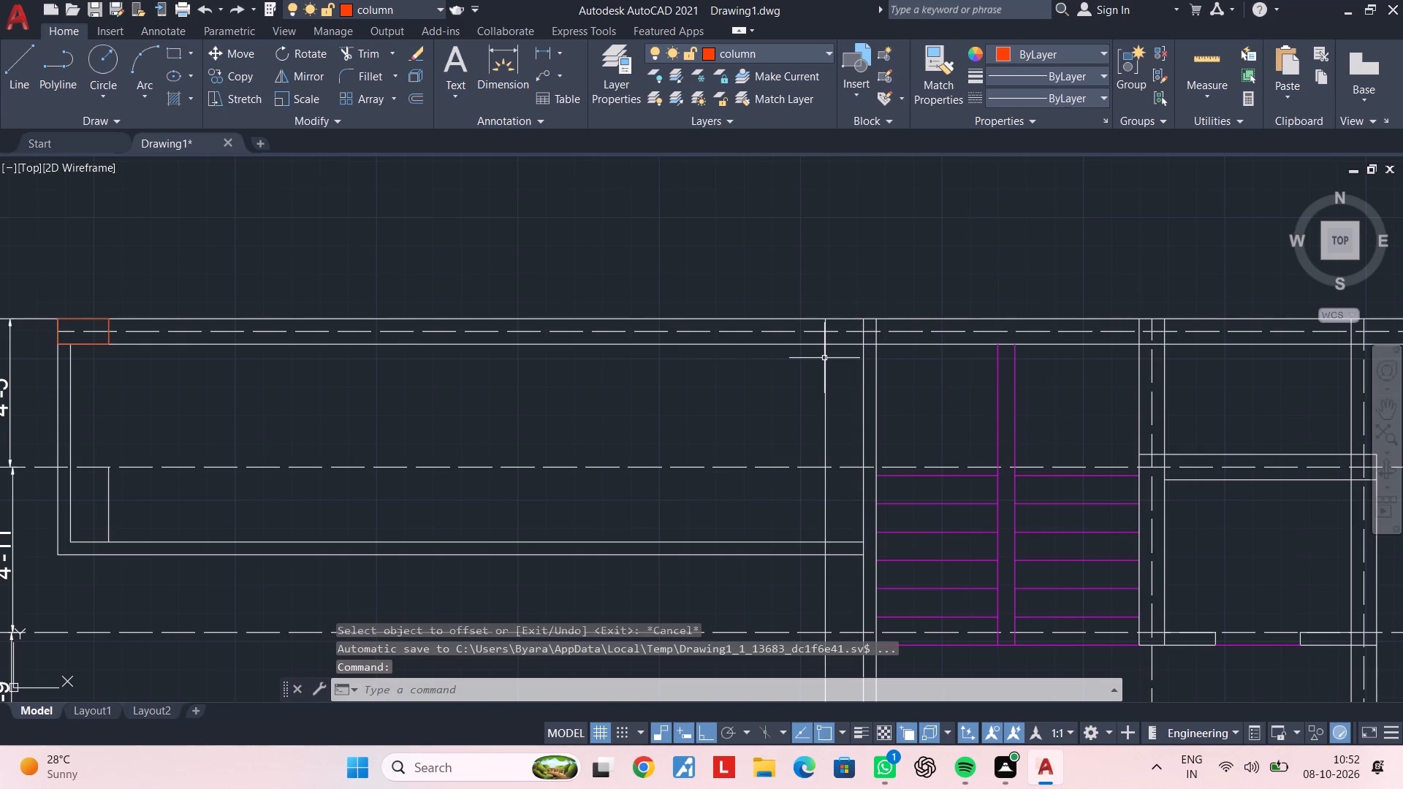
Trim the new offset line between the north wall's inner line and the first dashed horizontal centreline below it.
type("tr")
key("space")
left_click(826, 389)
key("Escape")
key("Escape")
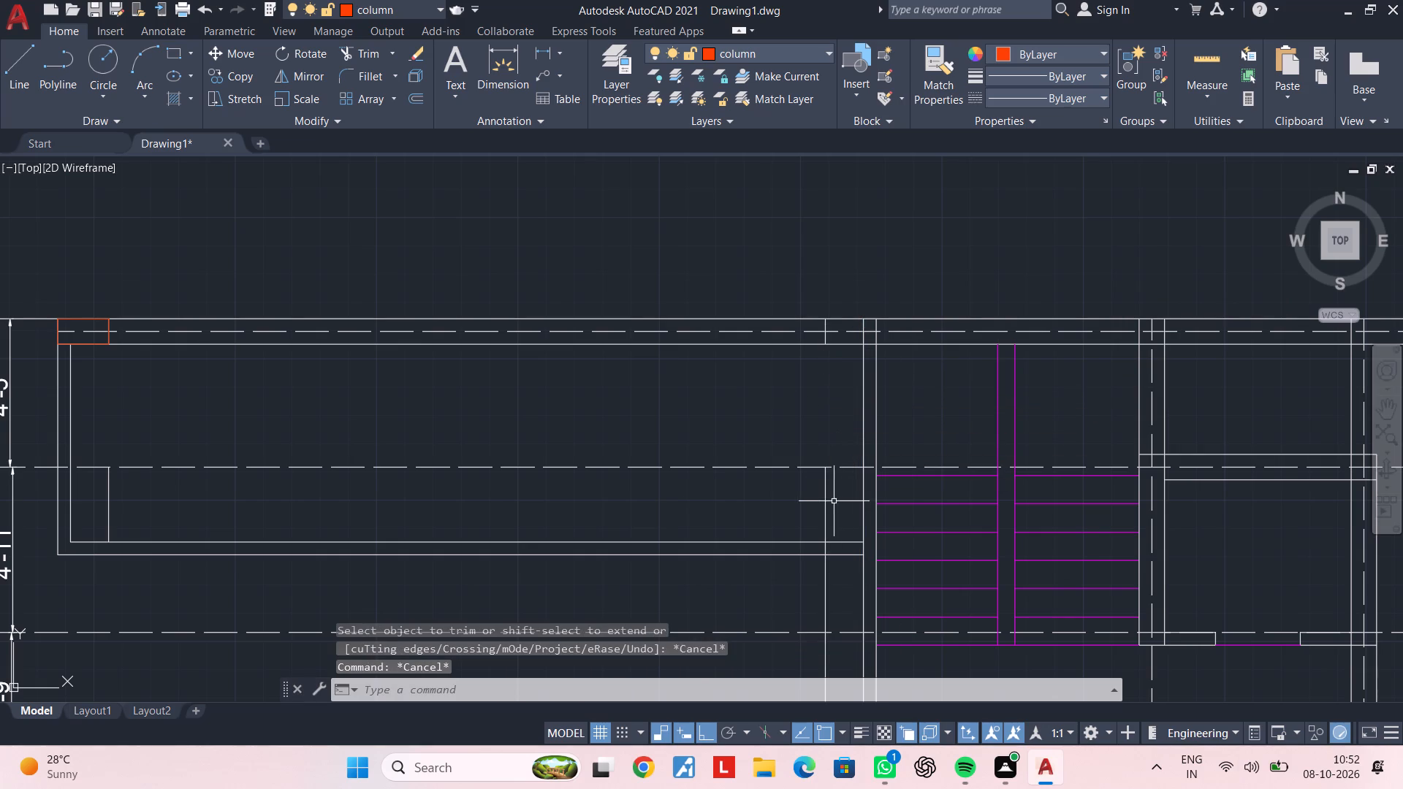
Erase the leftover part of the offset line south of the first dashed horizontal centreline below the north wall.
left_click(833, 501)
left_click(804, 508)
key("Delete")
key("Escape")
key("Escape")
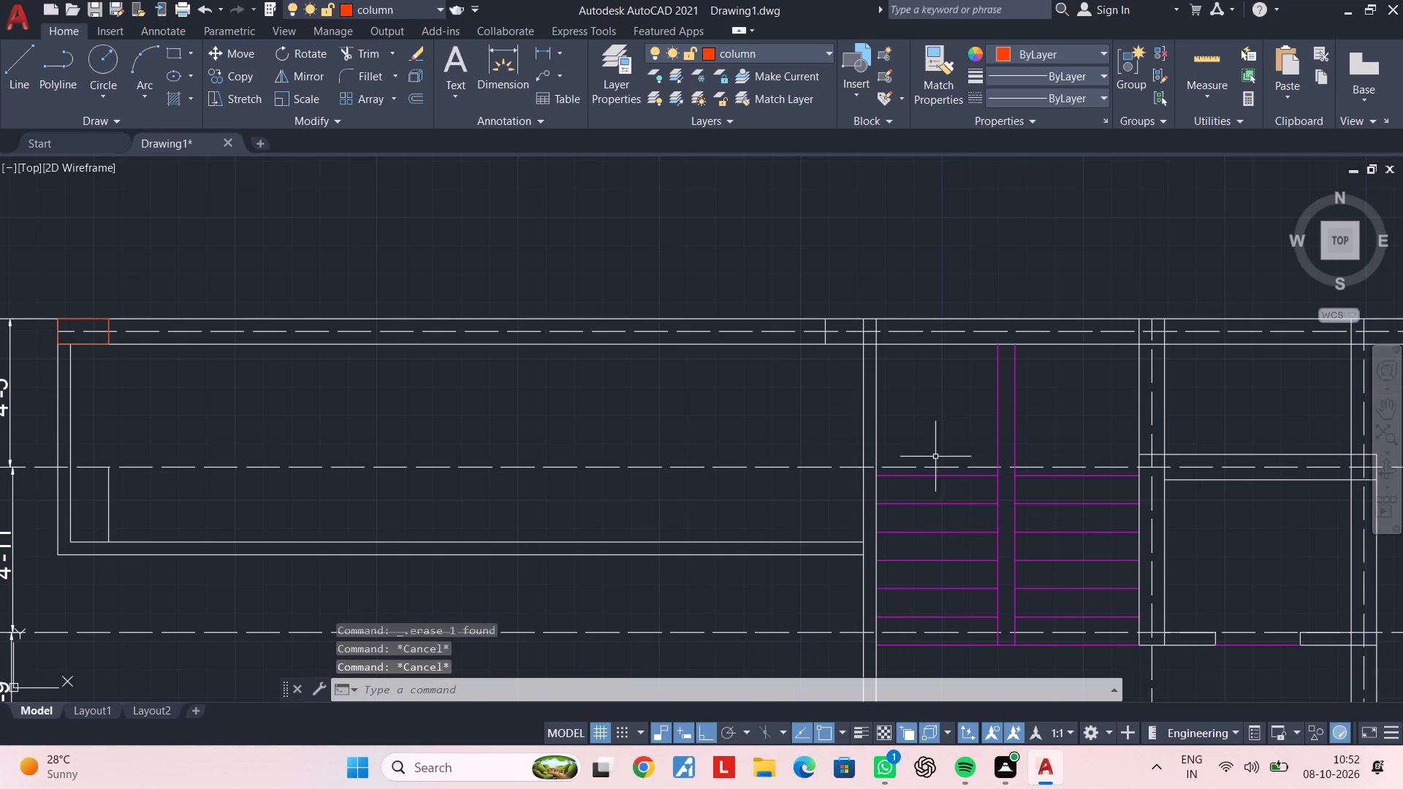
Draw a column rectangle in the north wall from the stair wall's outer northeast corner to the short segment's lower end.
scroll(825, 357, "up", 2)
middle_click_drag(835, 358, 791, 407)
key("Escape")
key("Escape")
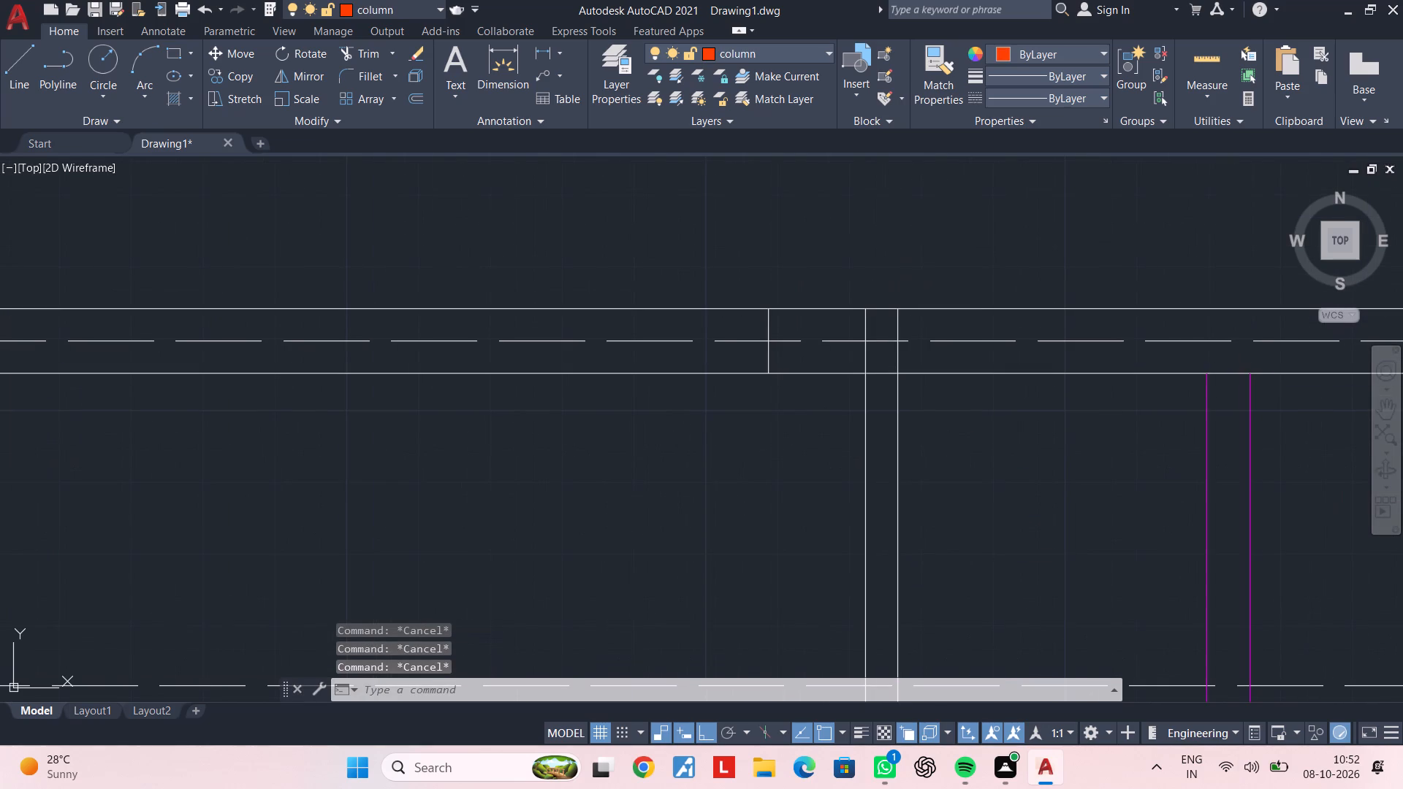
type("rec")
key("space")
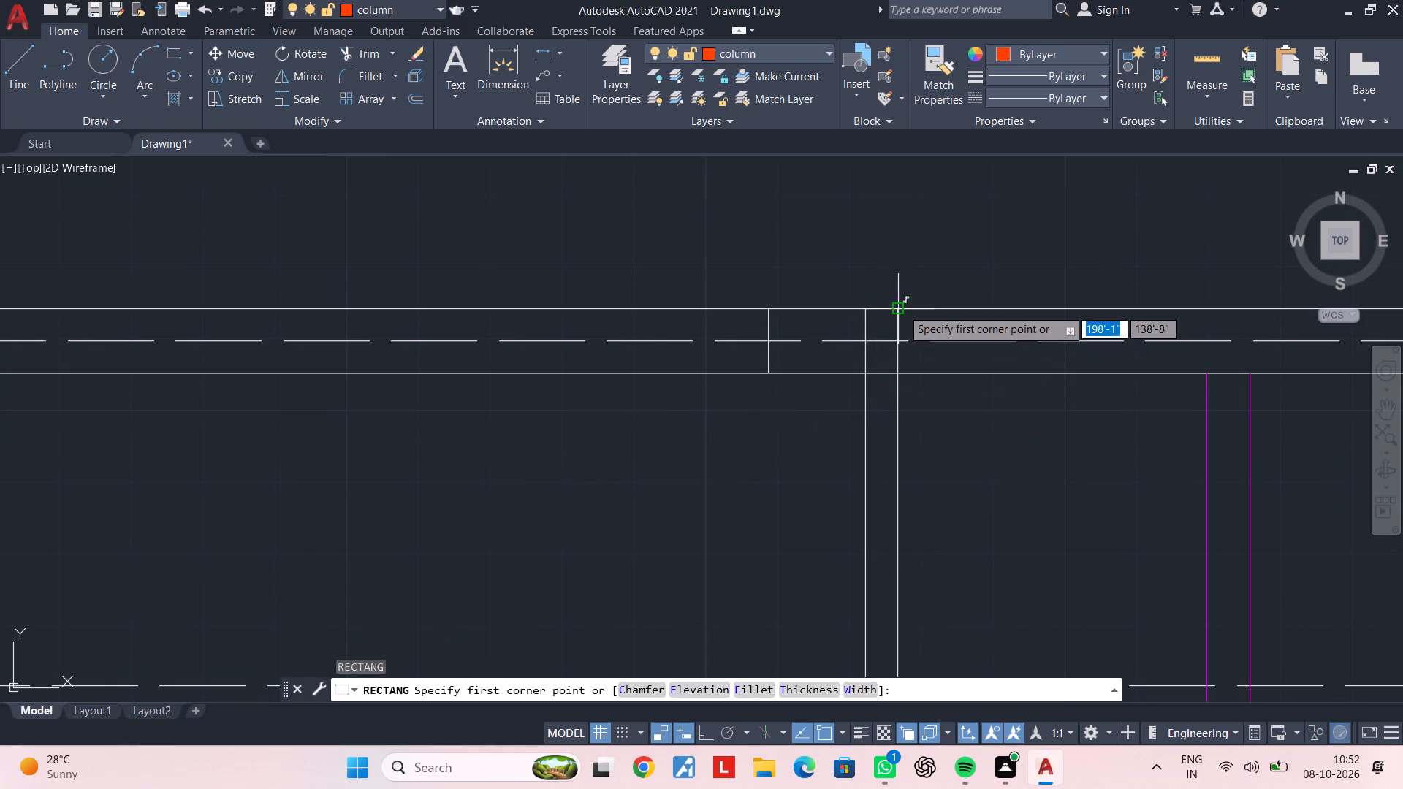
left_click(902, 308)
left_click(767, 371)
Erase the short vertical segment near the southwest corner of the long room in the northwest.
scroll(732, 412, "down", 2)
middle_click_drag(732, 412, 791, 405)
middle_click_drag(634, 444, 701, 427)
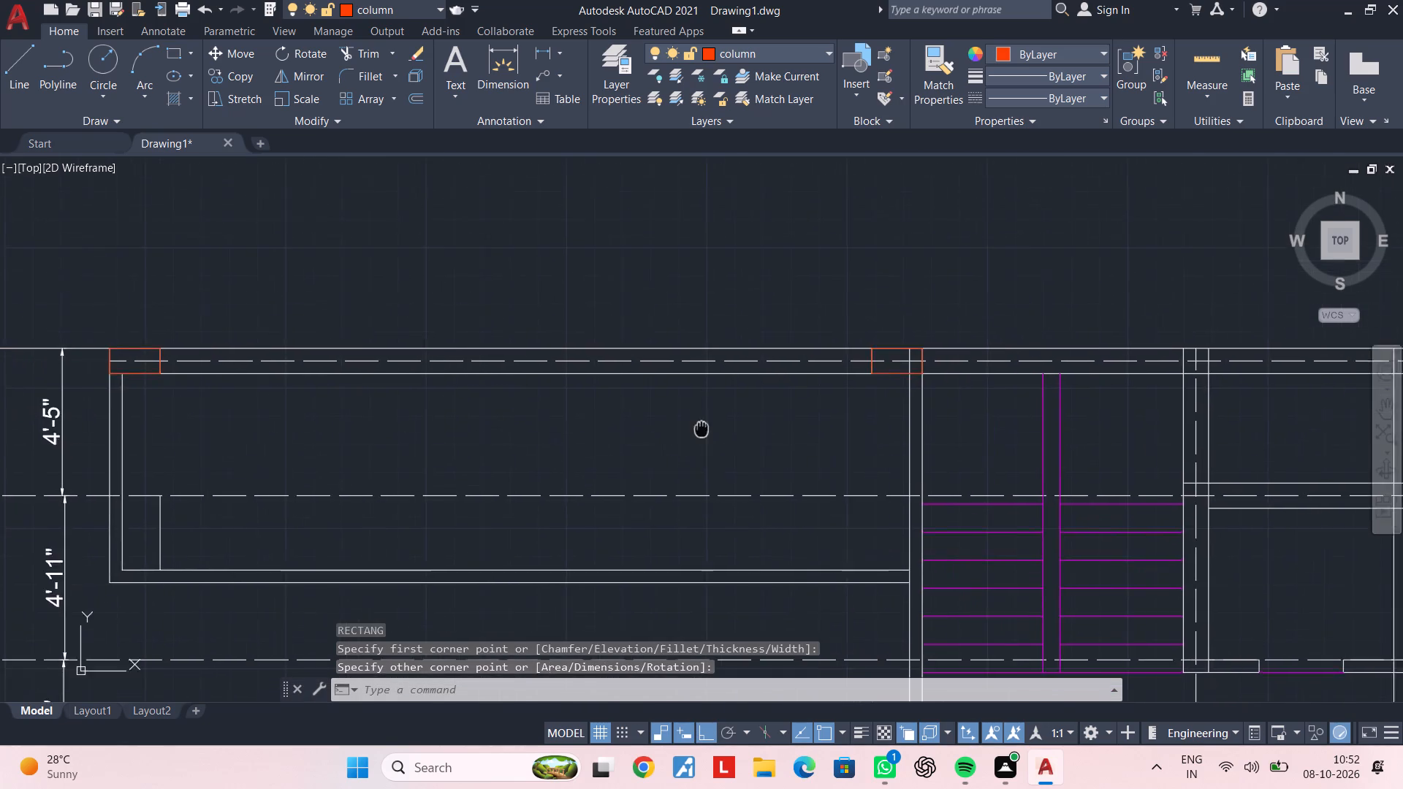
middle_click_drag(701, 427, 723, 424)
key("Escape")
key("Escape")
middle_click_drag(614, 440, 737, 414)
key("Escape")
middle_click_drag(664, 419, 729, 406)
key("Escape")
key("Escape")
middle_click_drag(633, 429, 690, 402)
left_click(446, 478)
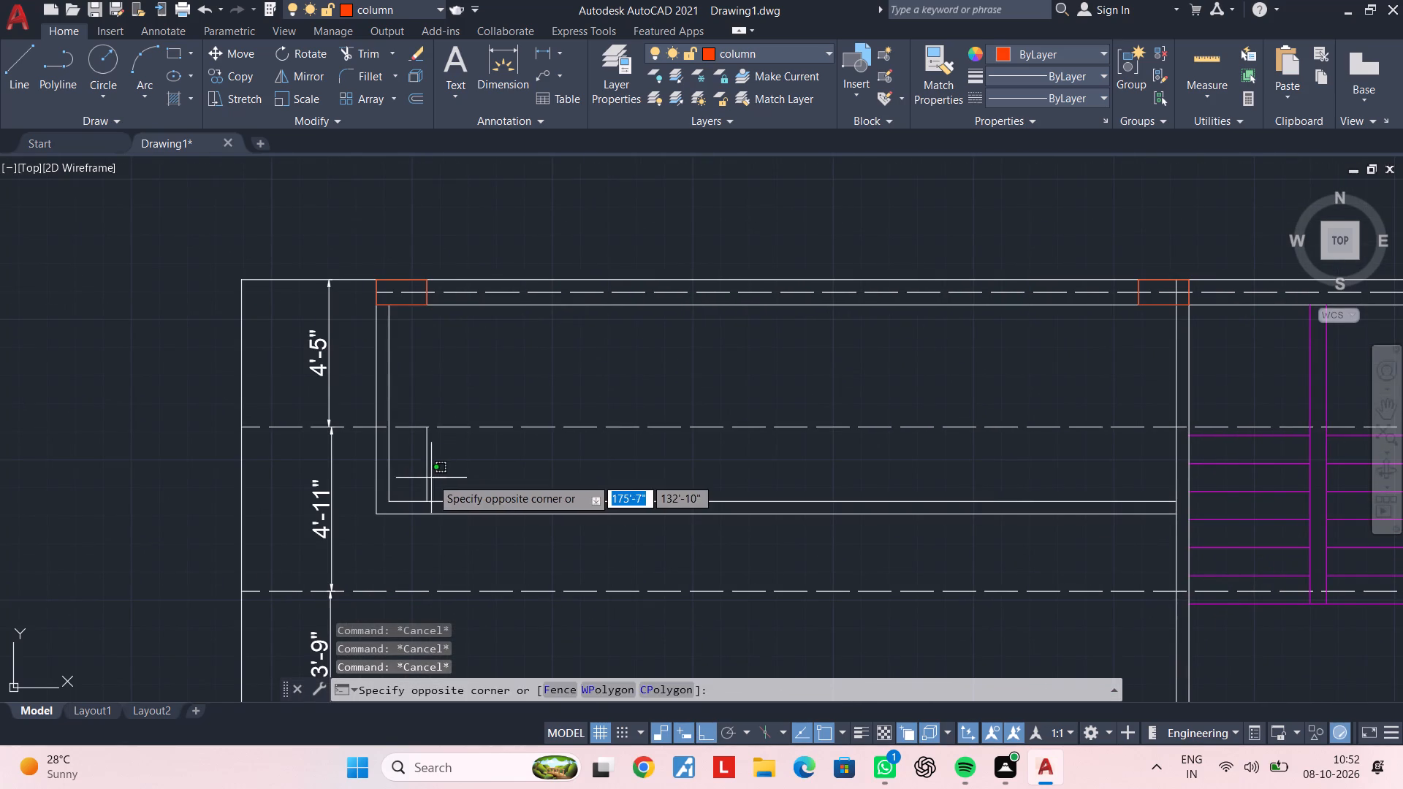
left_click(420, 476)
key("Delete")
Extend the two vertical magenta lines between the stair flights to the north wall's outer line.
middle_click_drag(878, 432, 621, 430)
middle_click_drag(855, 320, 689, 359)
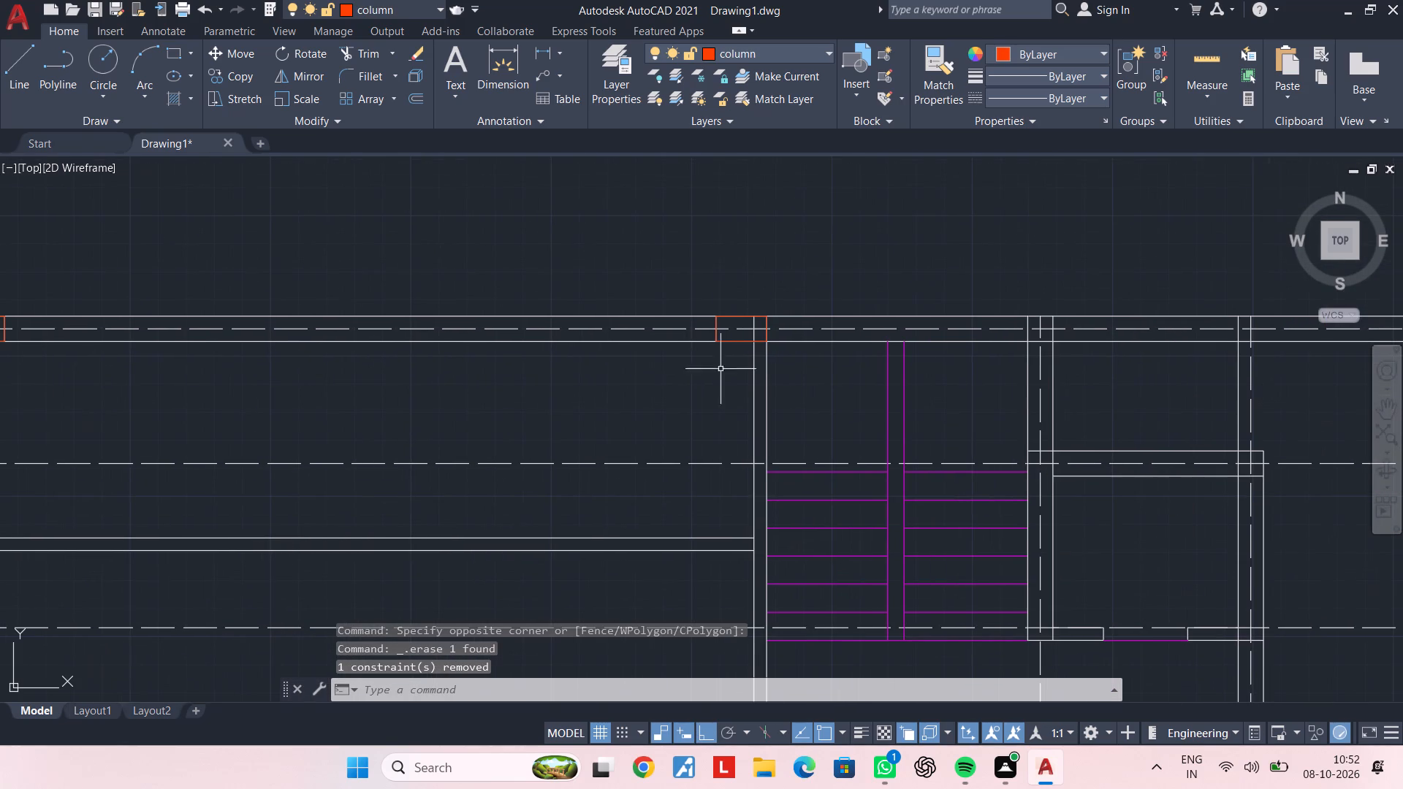
middle_click_drag(805, 377, 707, 377)
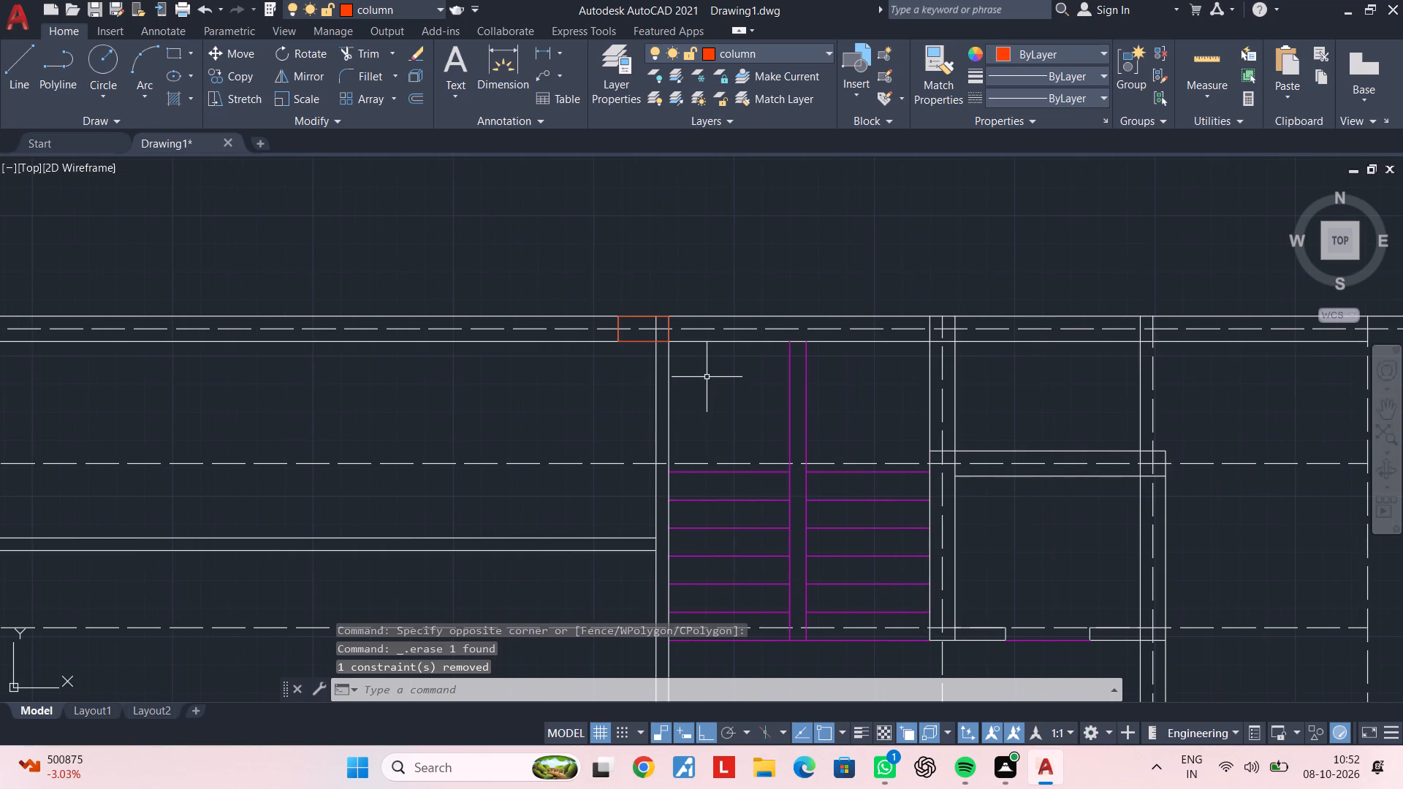
scroll(794, 338, "up", 2)
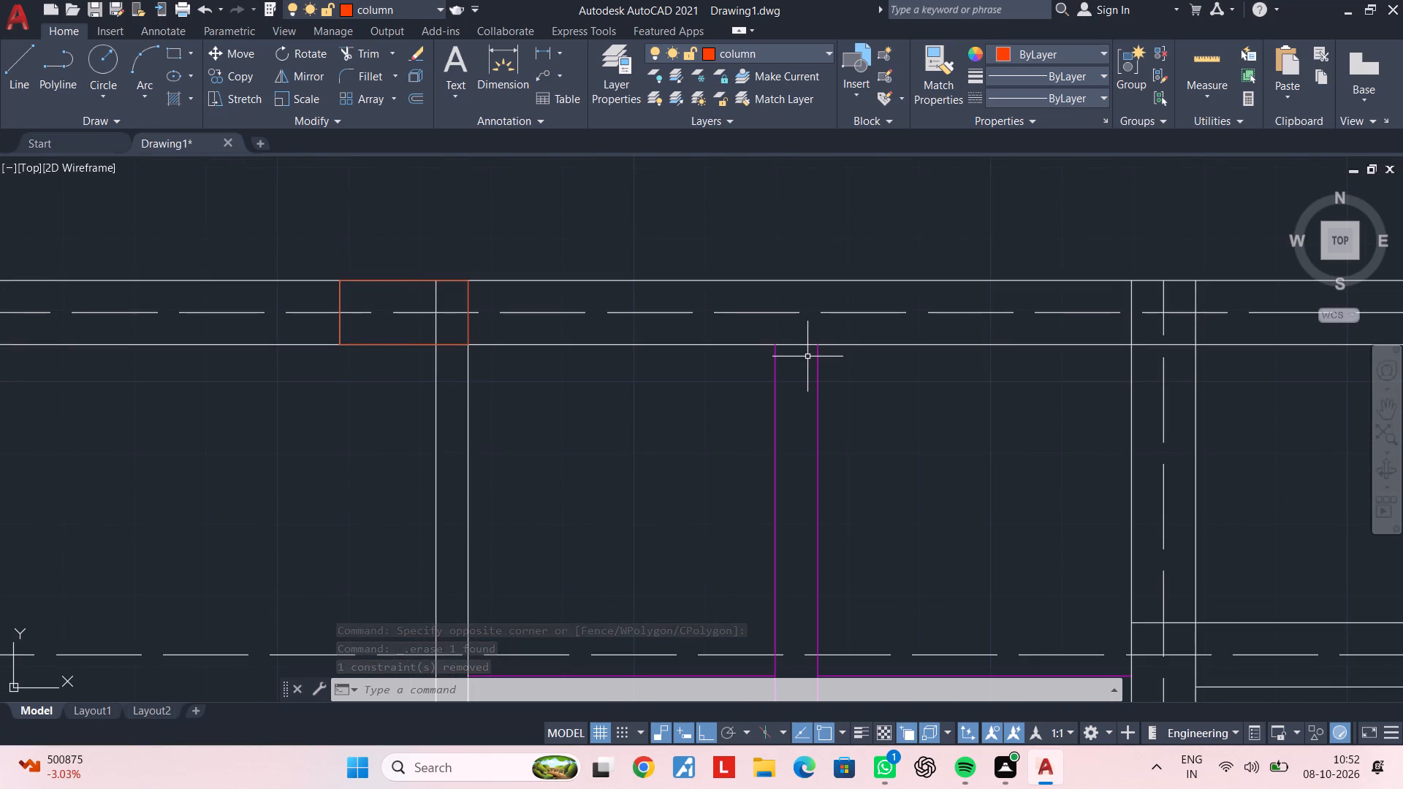
scroll(807, 357, "up", 1)
middle_click_drag(807, 359, 777, 420)
key("Escape")
key("Escape")
type("ex")
key("space")
left_click_drag(850, 432, 837, 435)
left_click(662, 457)
left_click(818, 366)
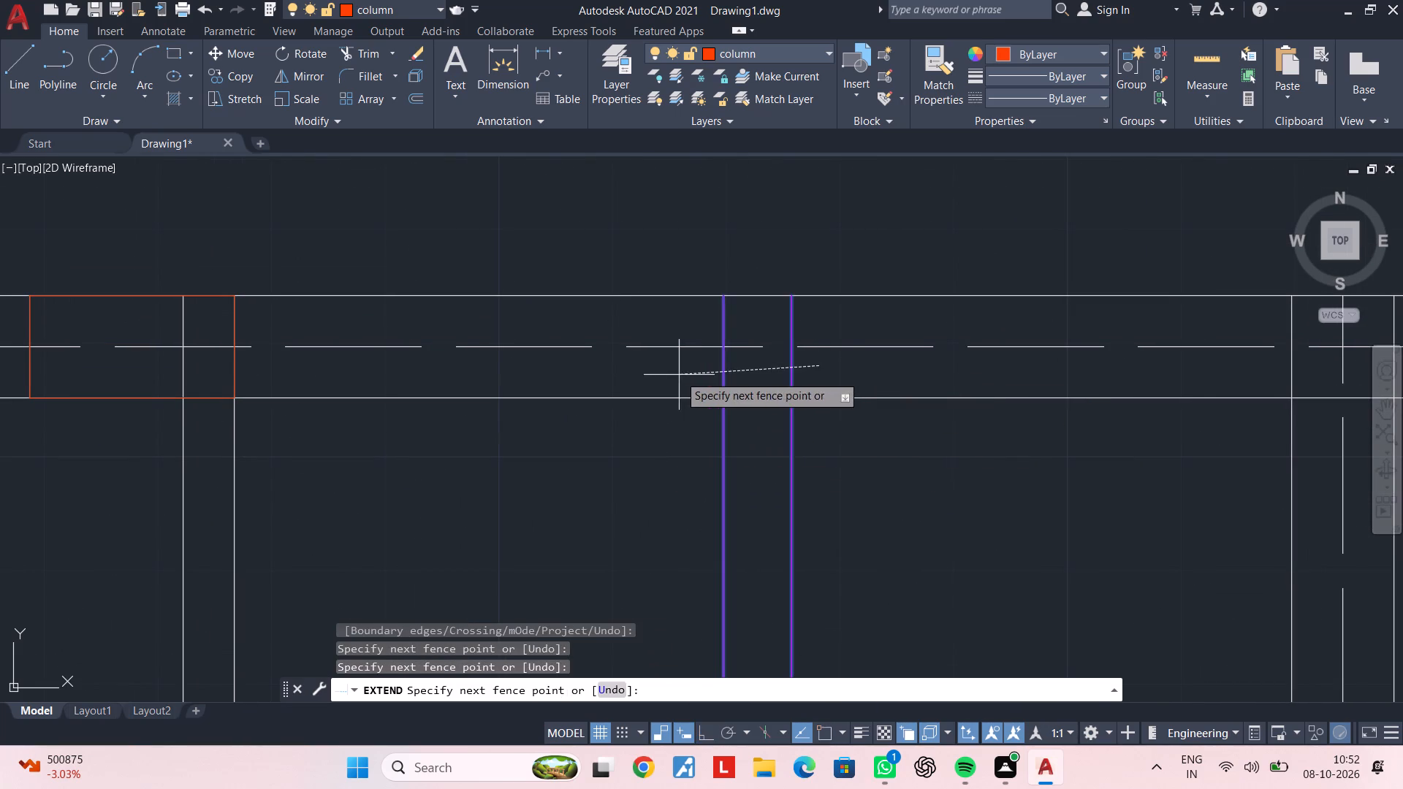
left_click(679, 375)
key("Escape")
key("Escape")
key("Escape")
key("Escape")
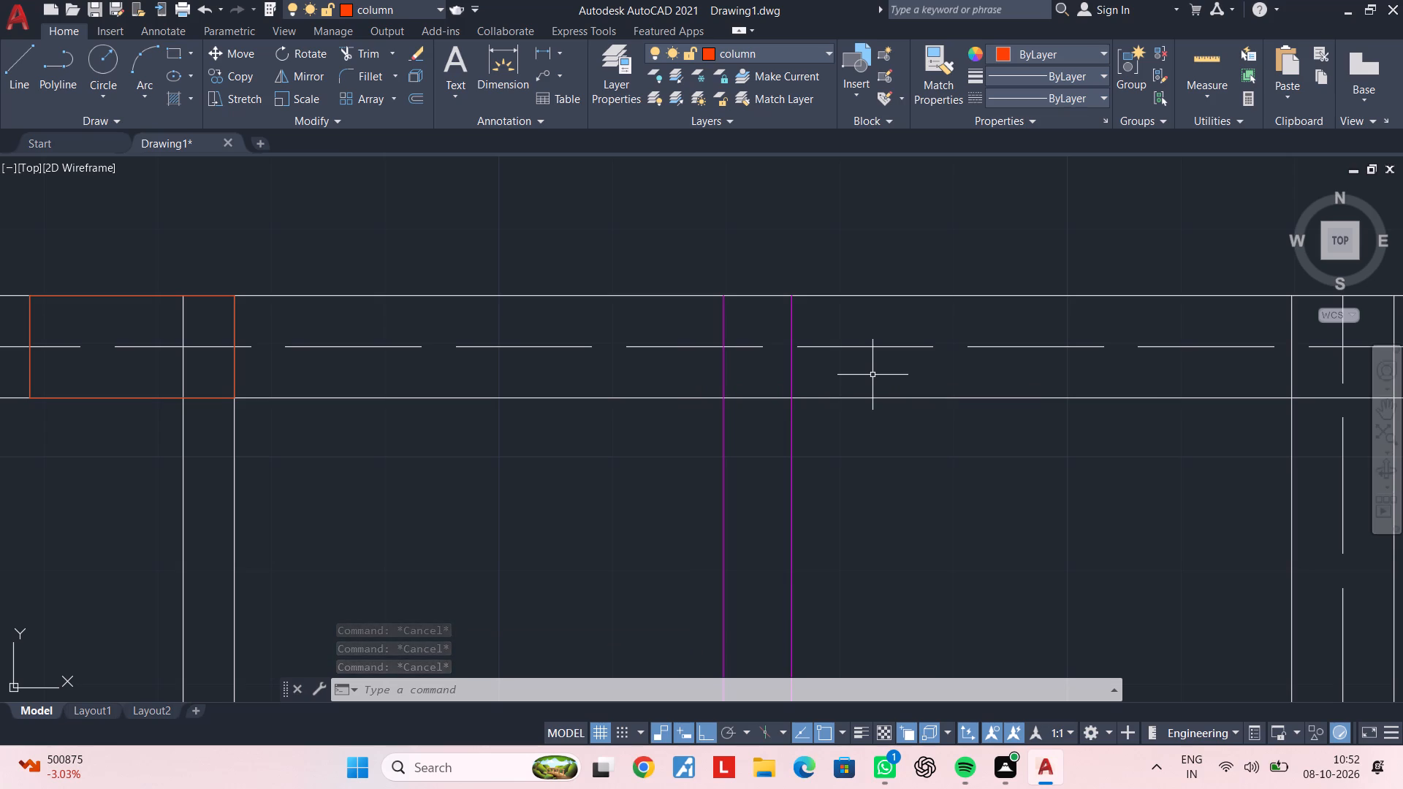
key("Escape")
key("Escape")
key("Escape")
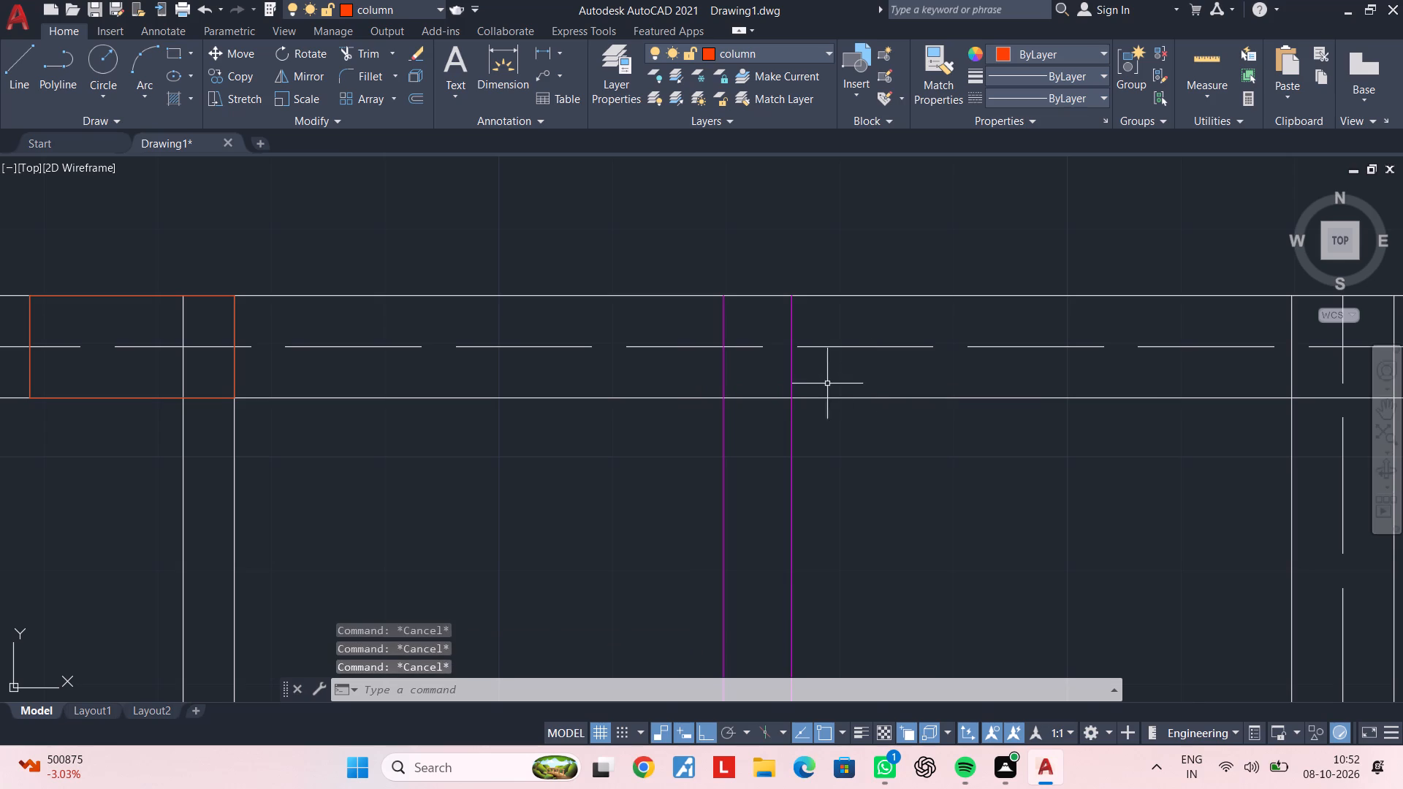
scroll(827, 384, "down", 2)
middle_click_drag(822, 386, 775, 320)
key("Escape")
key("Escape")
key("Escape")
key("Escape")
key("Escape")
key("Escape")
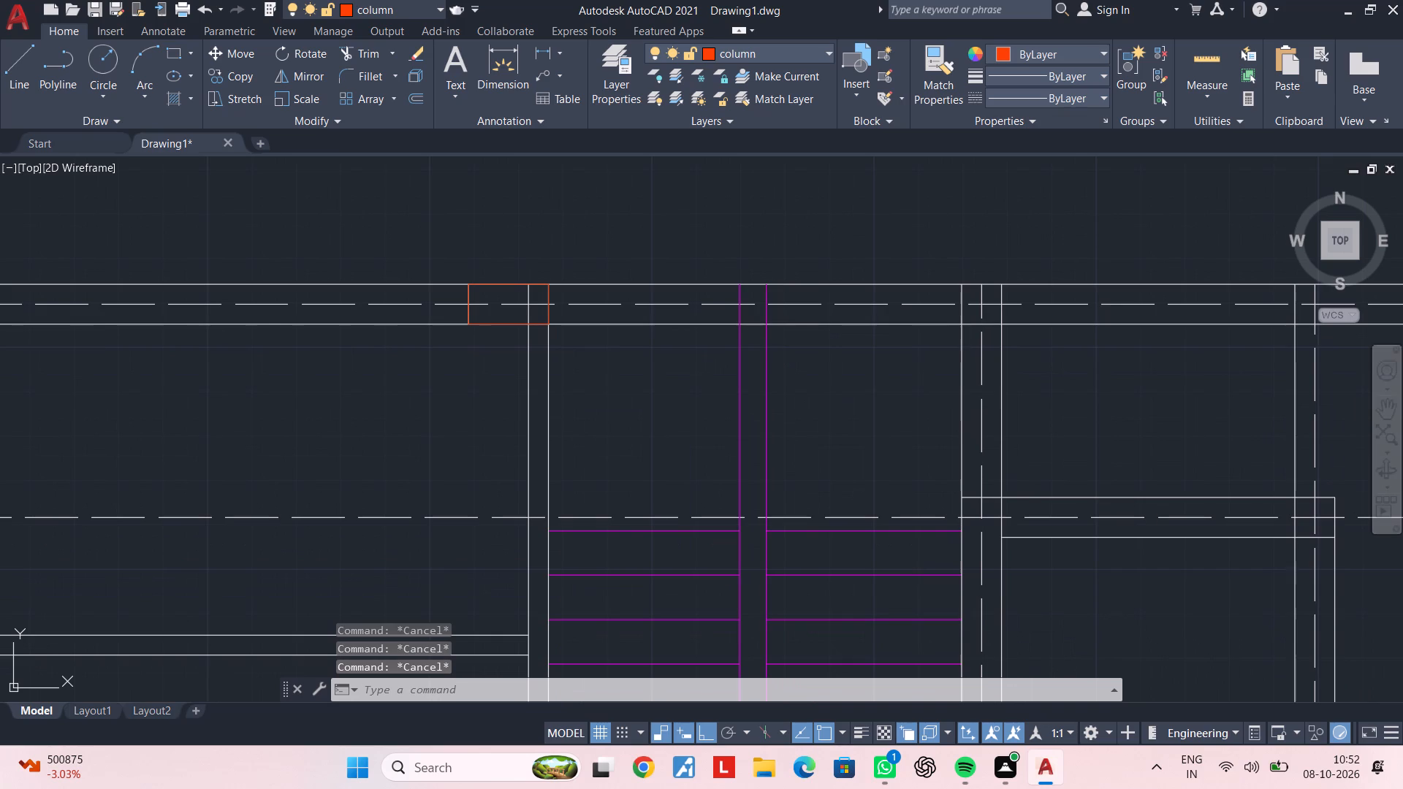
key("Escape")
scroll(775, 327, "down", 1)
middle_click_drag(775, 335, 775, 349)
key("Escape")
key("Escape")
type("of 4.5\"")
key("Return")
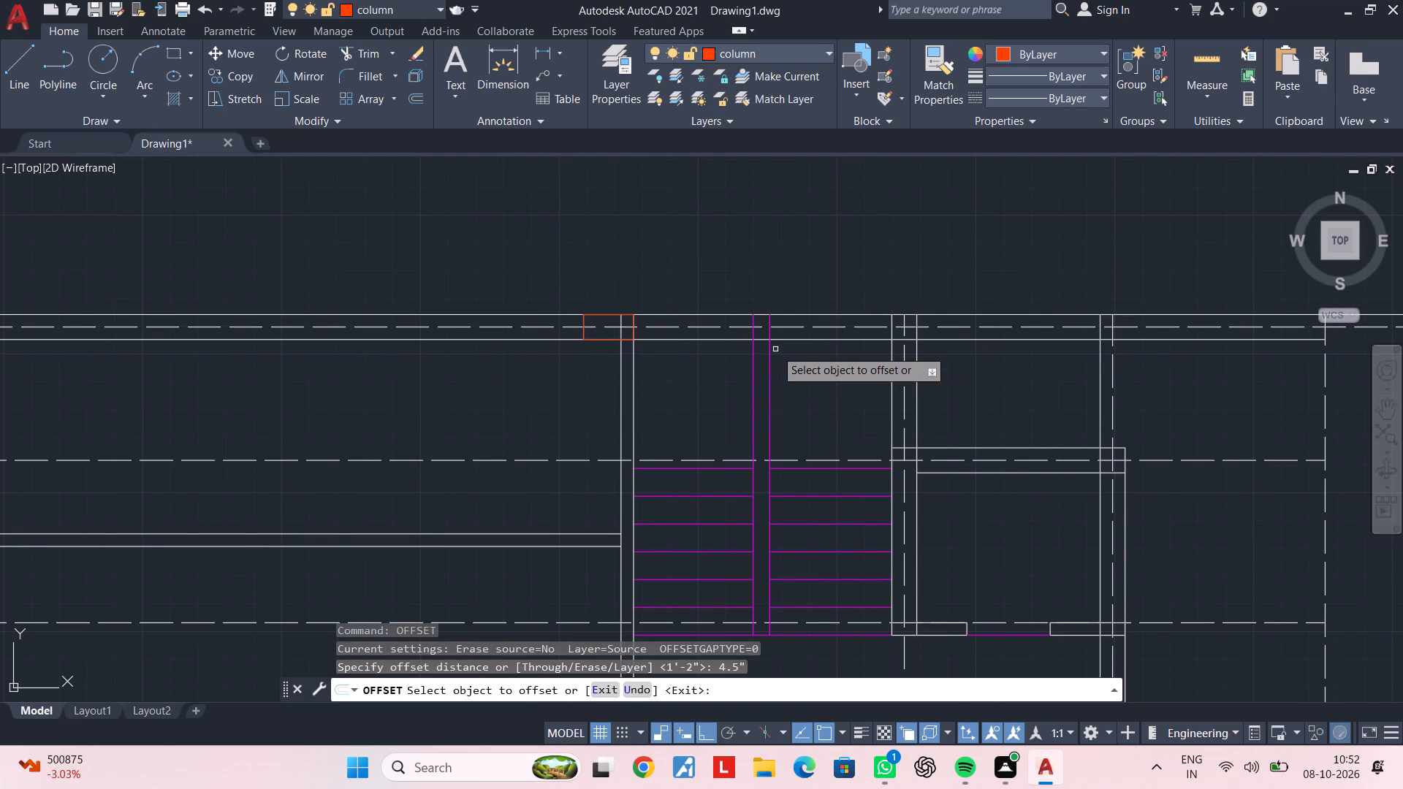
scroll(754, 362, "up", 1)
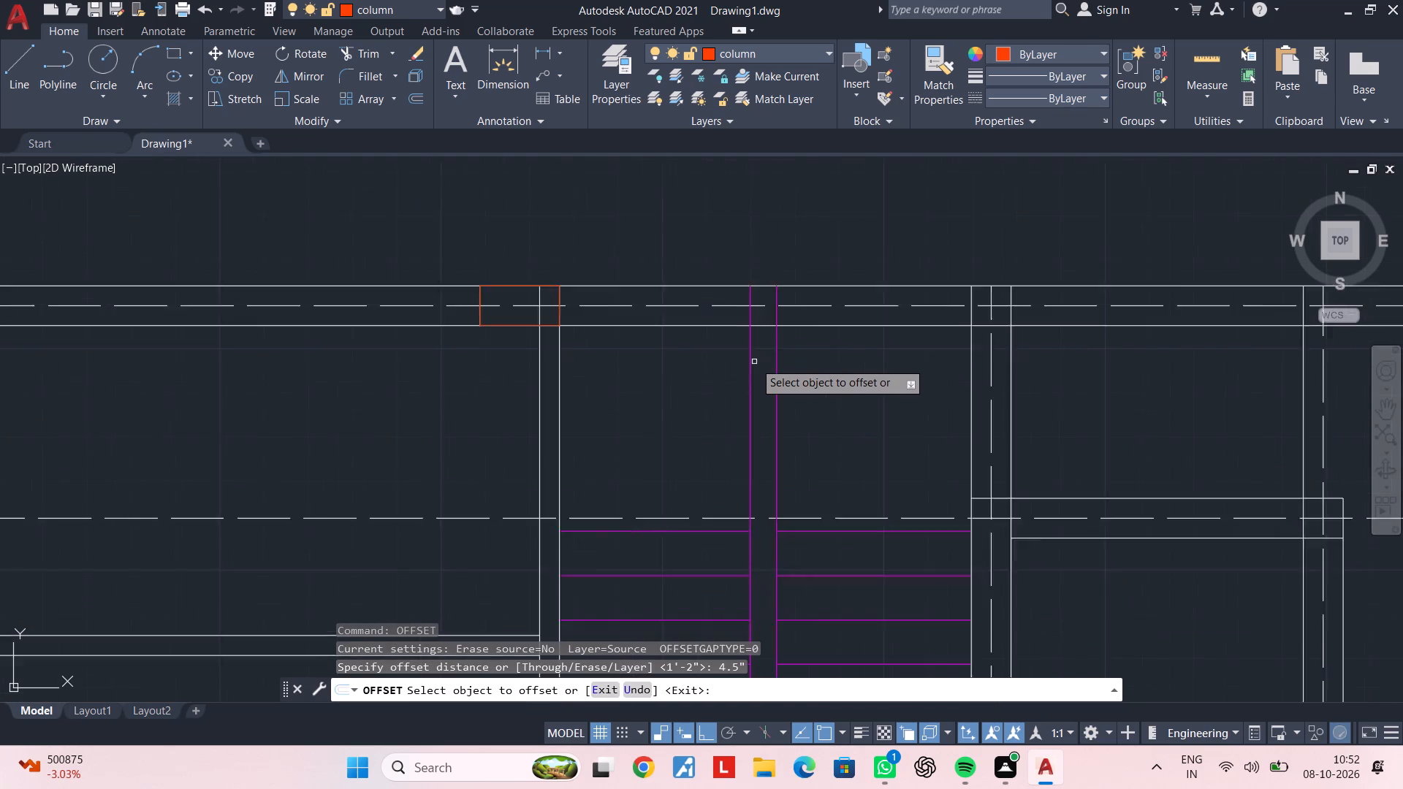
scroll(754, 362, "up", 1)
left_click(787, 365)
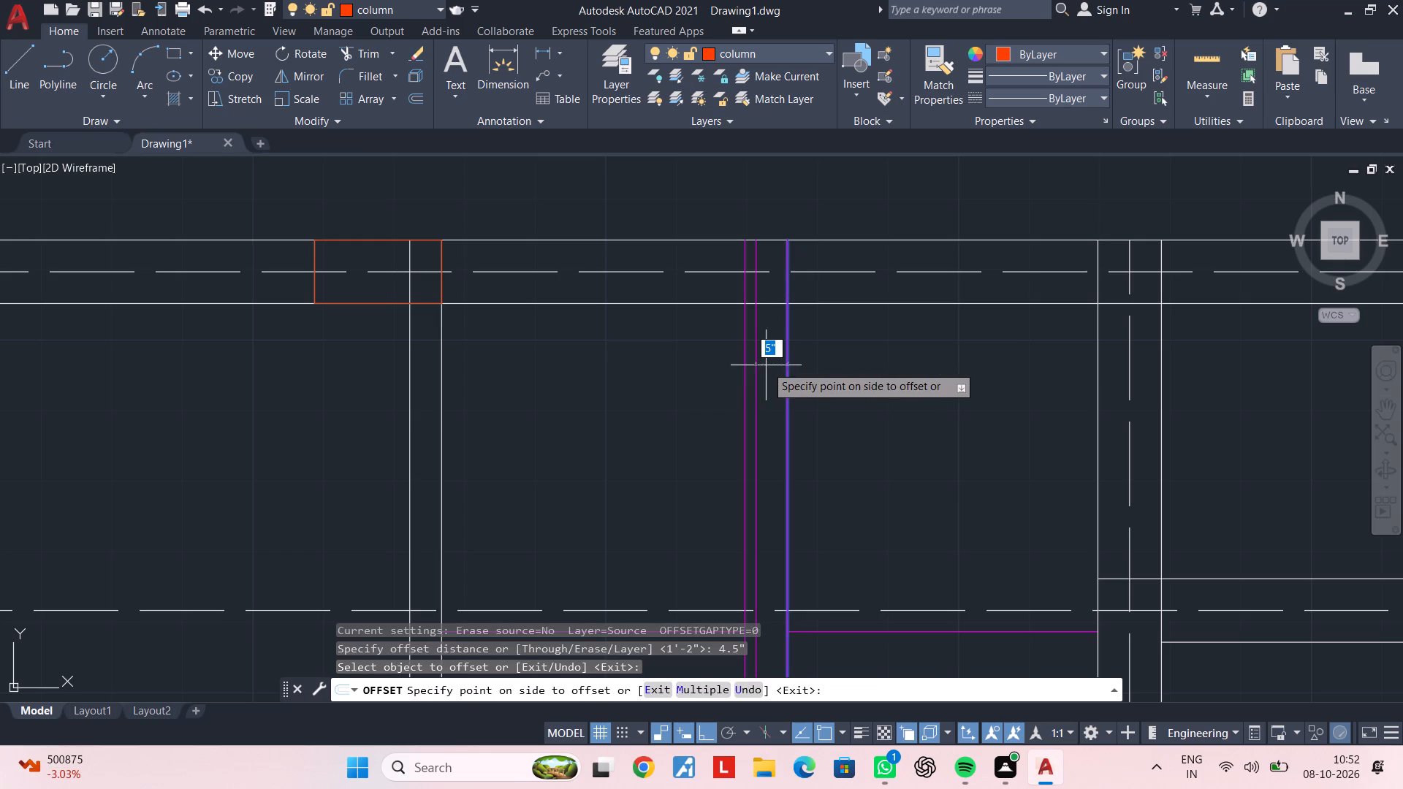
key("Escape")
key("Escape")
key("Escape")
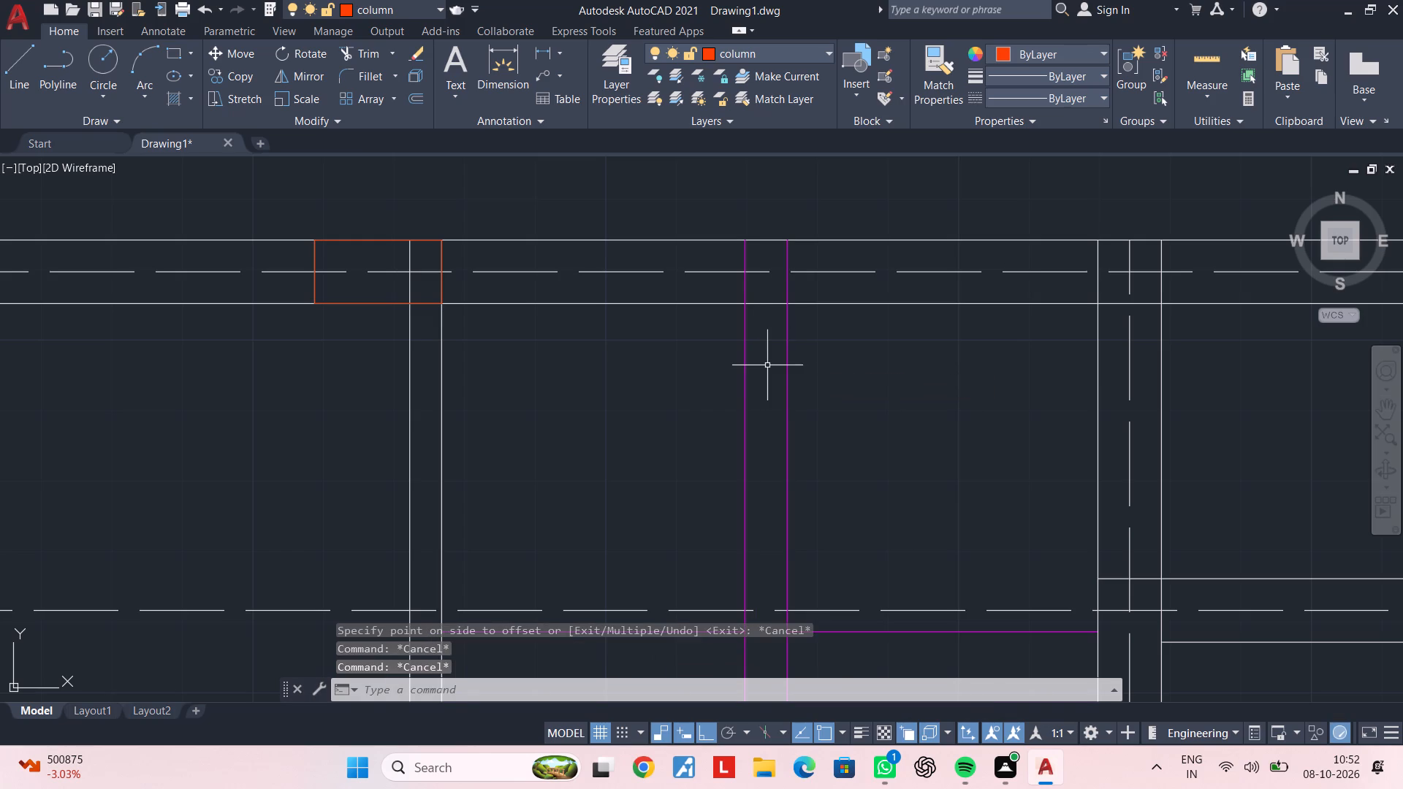
Trim the two vertical magenta lines between the stair flights back to the north wall's inner line.
scroll(764, 365, "down", 2)
middle_click_drag(761, 359, 730, 360)
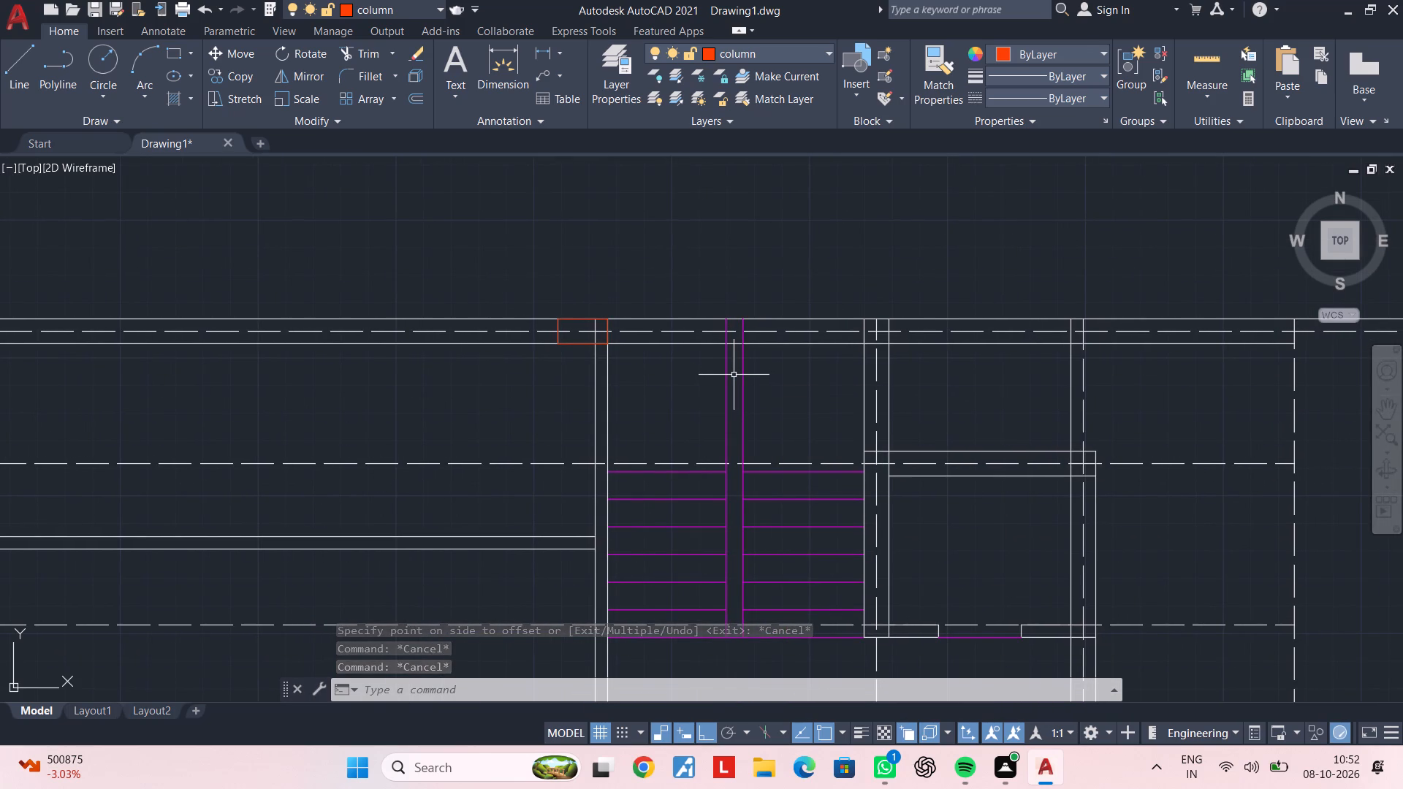
middle_click_drag(730, 373, 712, 393)
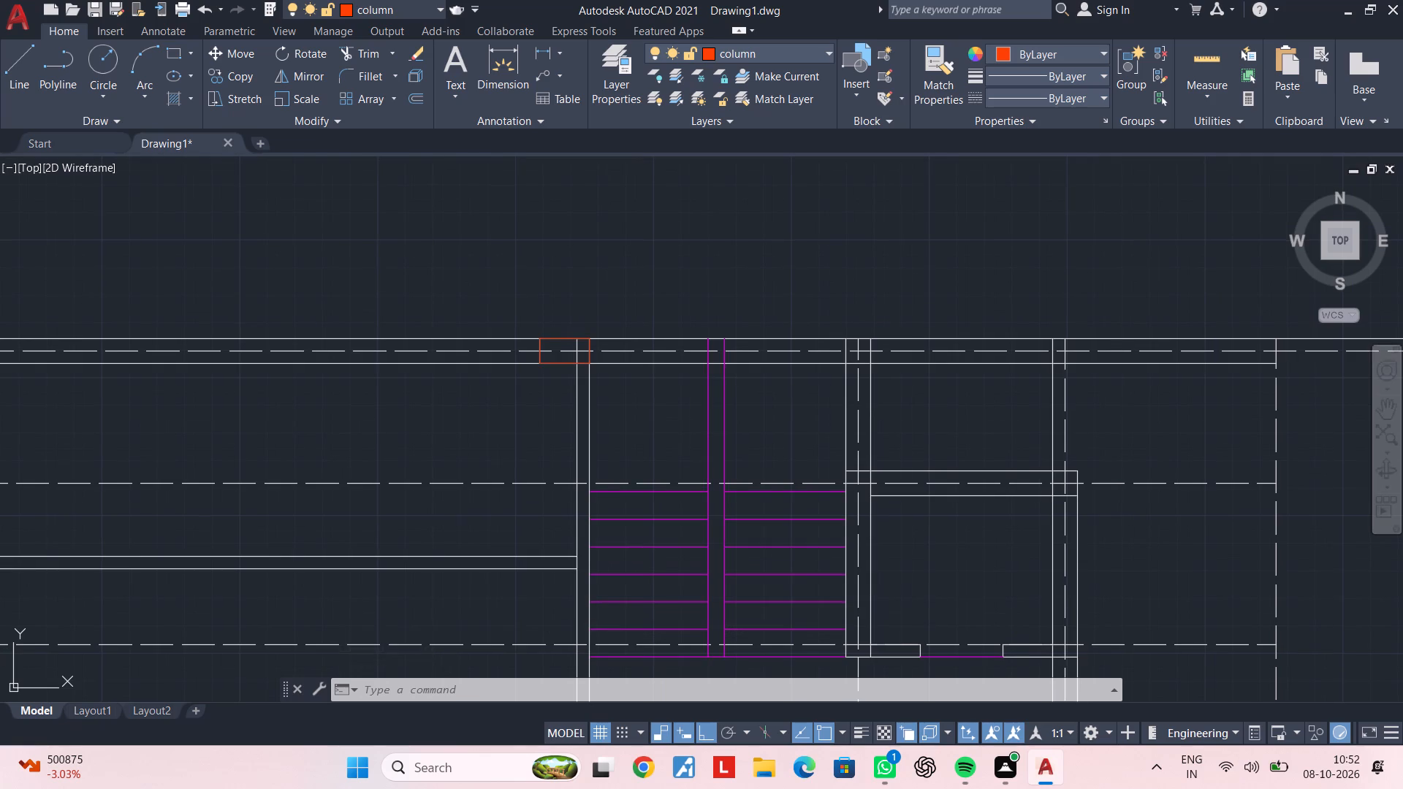
key("Escape")
key("Escape")
type("tr")
key("space")
scroll(724, 343, "up", 2)
left_click(727, 373)
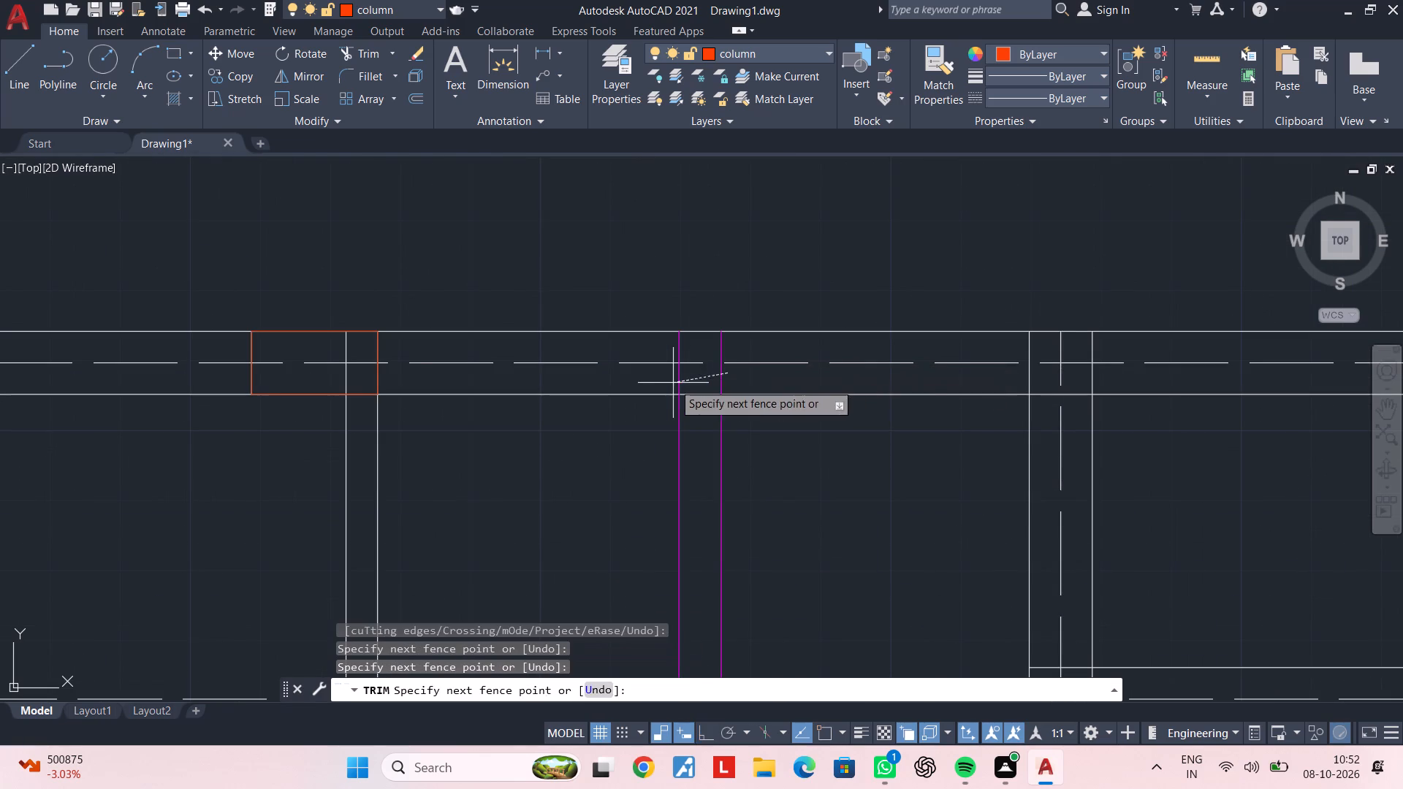
left_click(661, 383)
left_click(739, 343)
left_click(666, 346)
key("Escape")
scroll(778, 385, "down", 2)
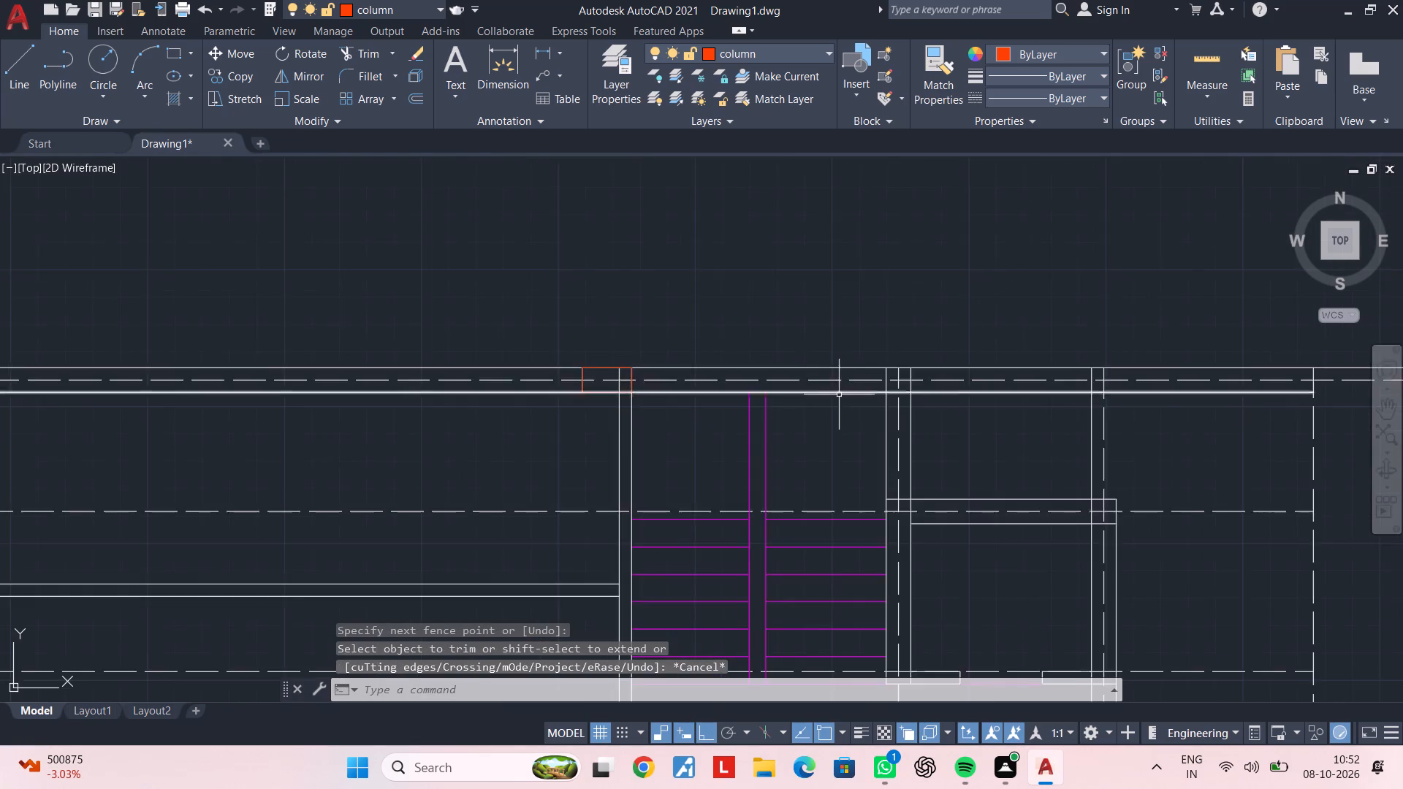
Offset the dashed vertical centreline of the wall east of the staircase 7.5" to the west.
middle_click_drag(843, 394, 717, 397)
scroll(775, 392, "up", 2)
middle_click_drag(784, 389, 745, 400)
key("Escape")
key("Escape")
key("Escape")
key("Escape")
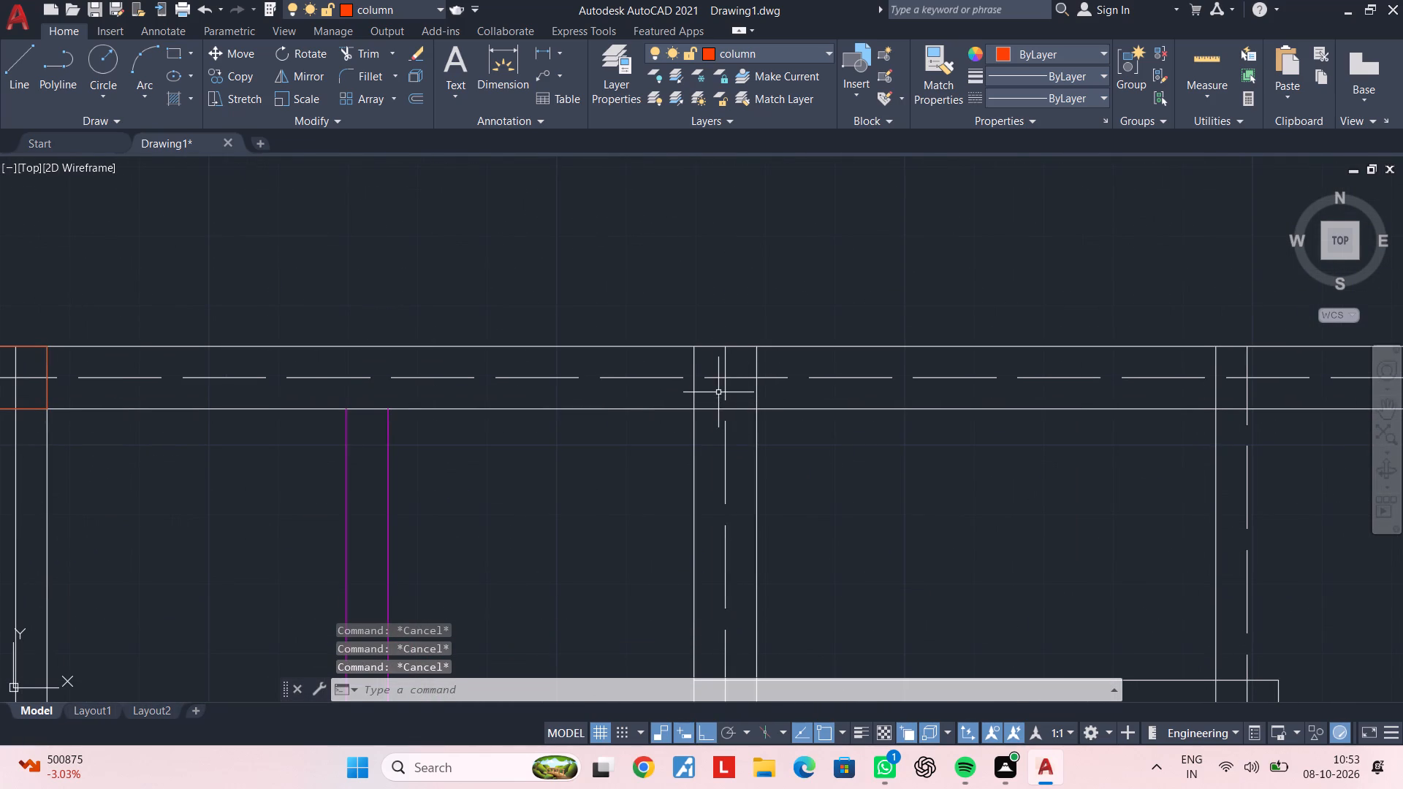
key("Escape")
key("Escape")
type("of")
key("space")
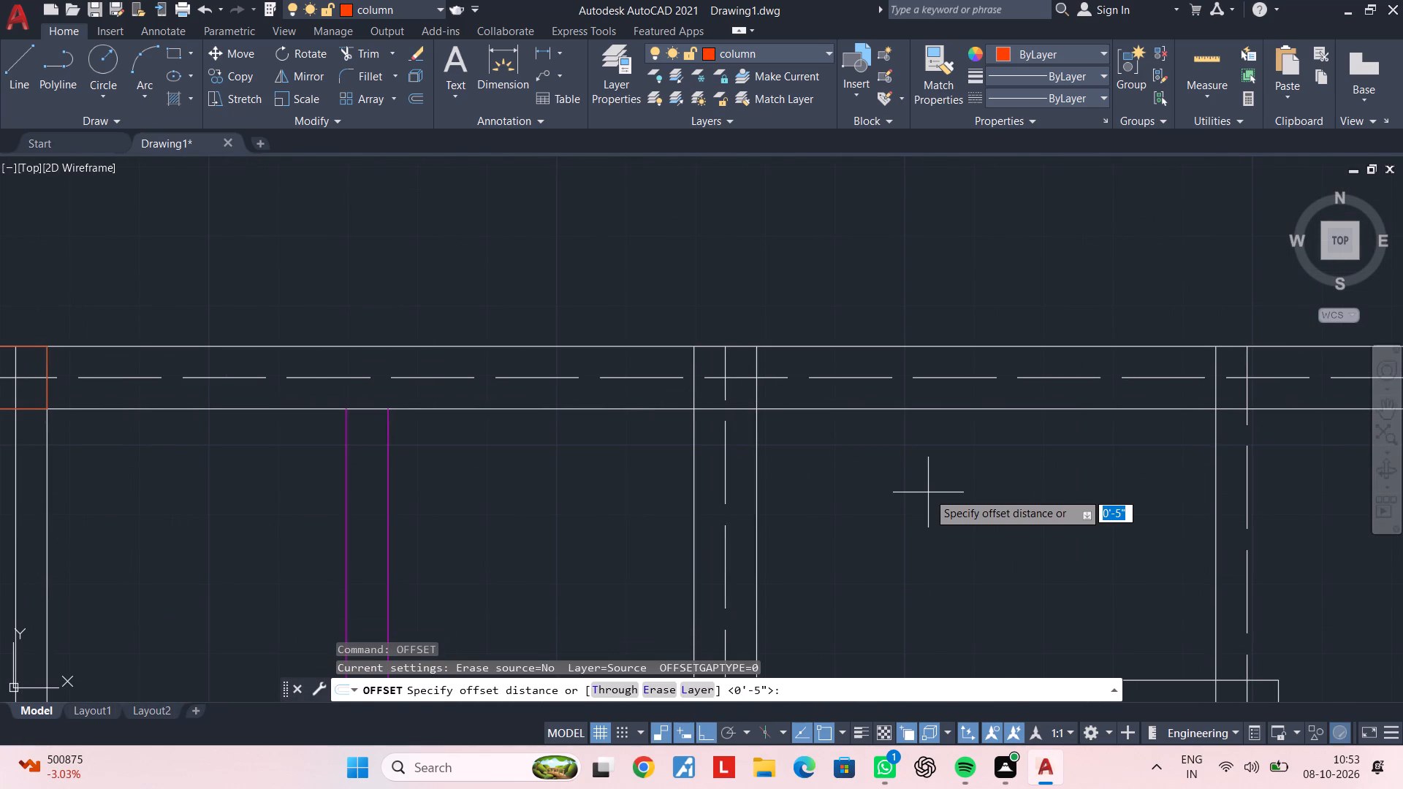
type("7.5\"")
key("Return")
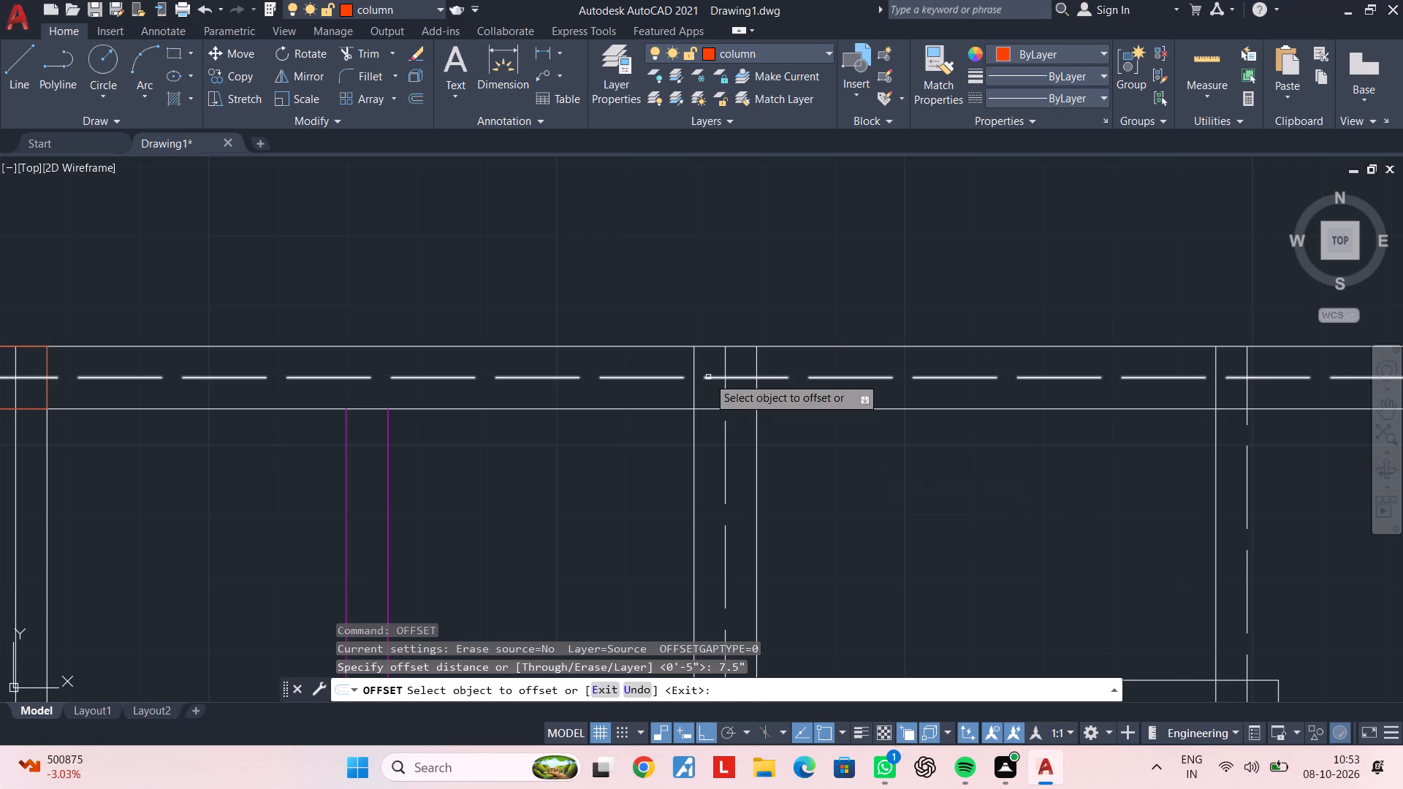
left_click(724, 387)
left_click(672, 398)
key("Escape")
key("Escape")
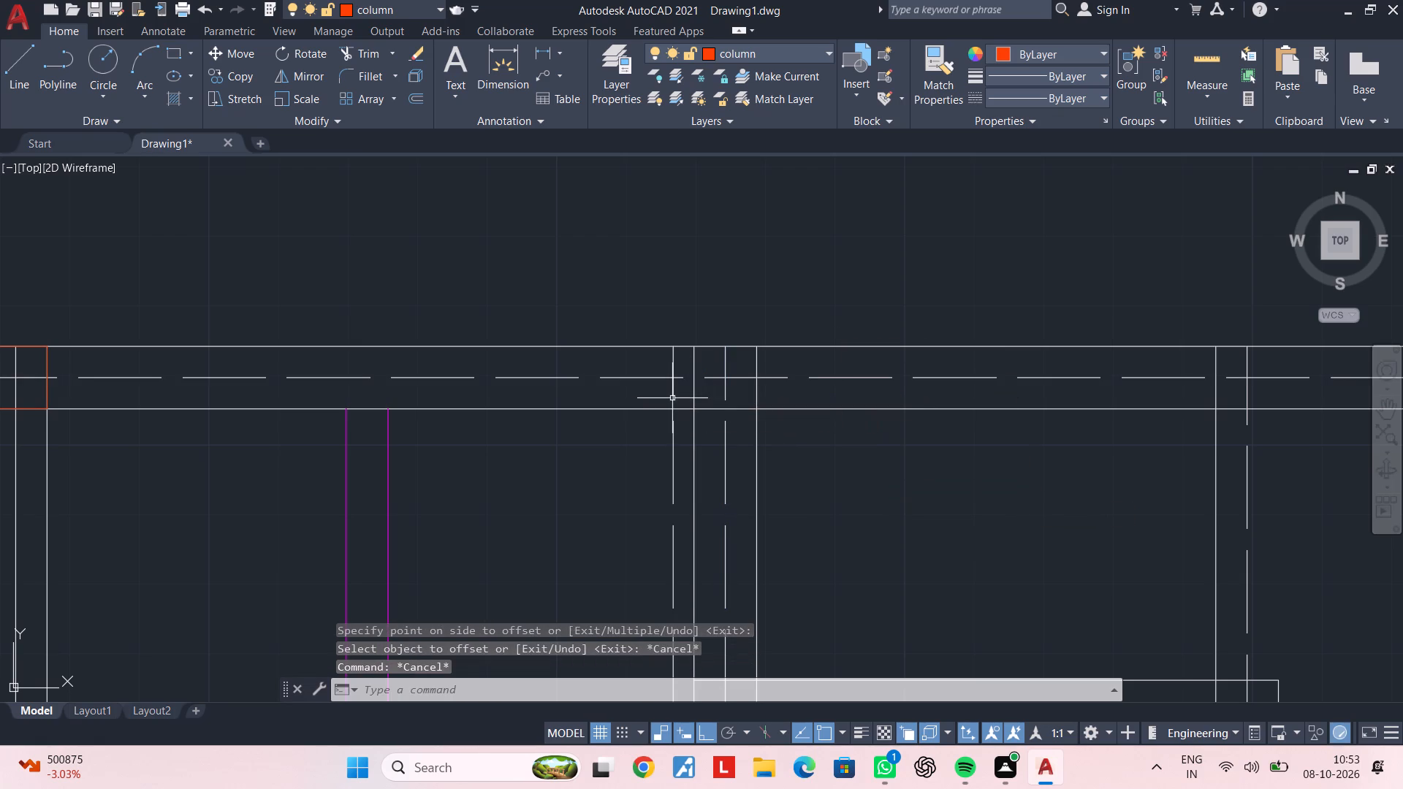
Trim the new offset line south of the north wall's inner line, leaving a short segment within the wall.
type("tr")
key("space")
left_click(671, 442)
key("Escape")
key("Escape")
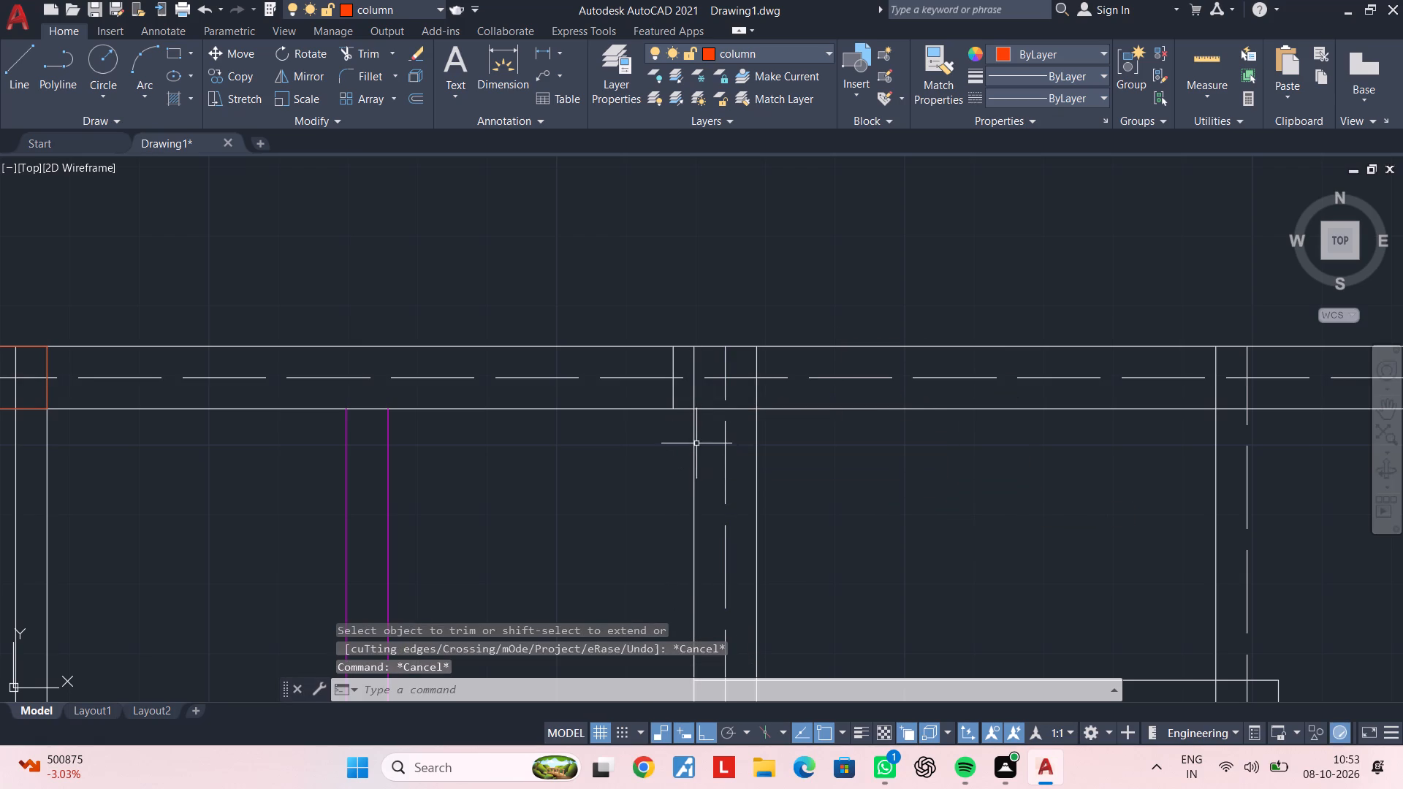
Match the short segment's properties to the solid west line of the wall east of the staircase.
type("ma")
key("space")
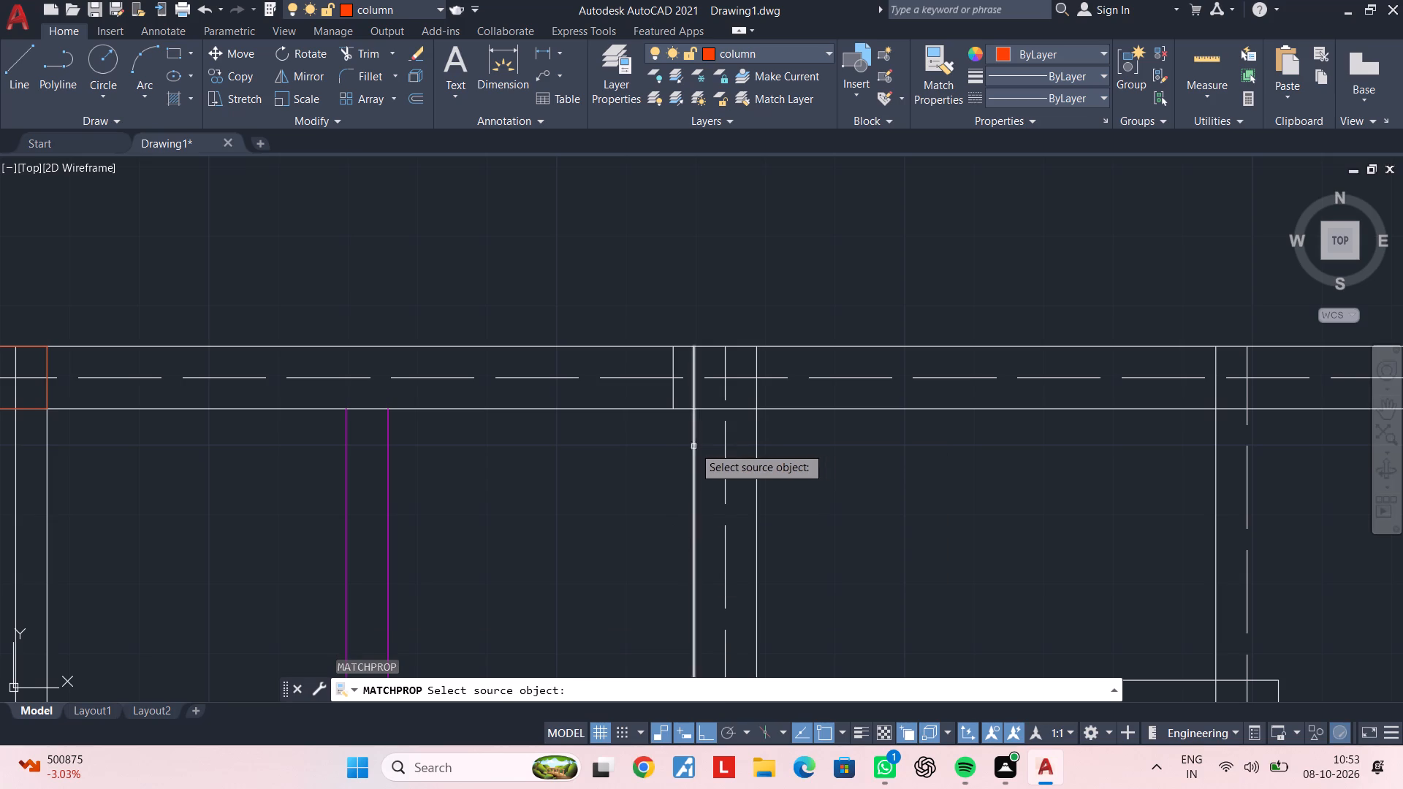
left_click(693, 446)
left_click(674, 392)
key("Escape")
key("Escape")
Draw a column rectangle in the north wall from the stair's east wall's outer northeast corner to the short segment's lower end.
middle_click_drag(680, 428, 672, 446)
key("Escape")
key("Escape")
key("Escape")
key("Escape")
key("Escape")
key("Escape")
type("rec")
key("space")
left_click(748, 367)
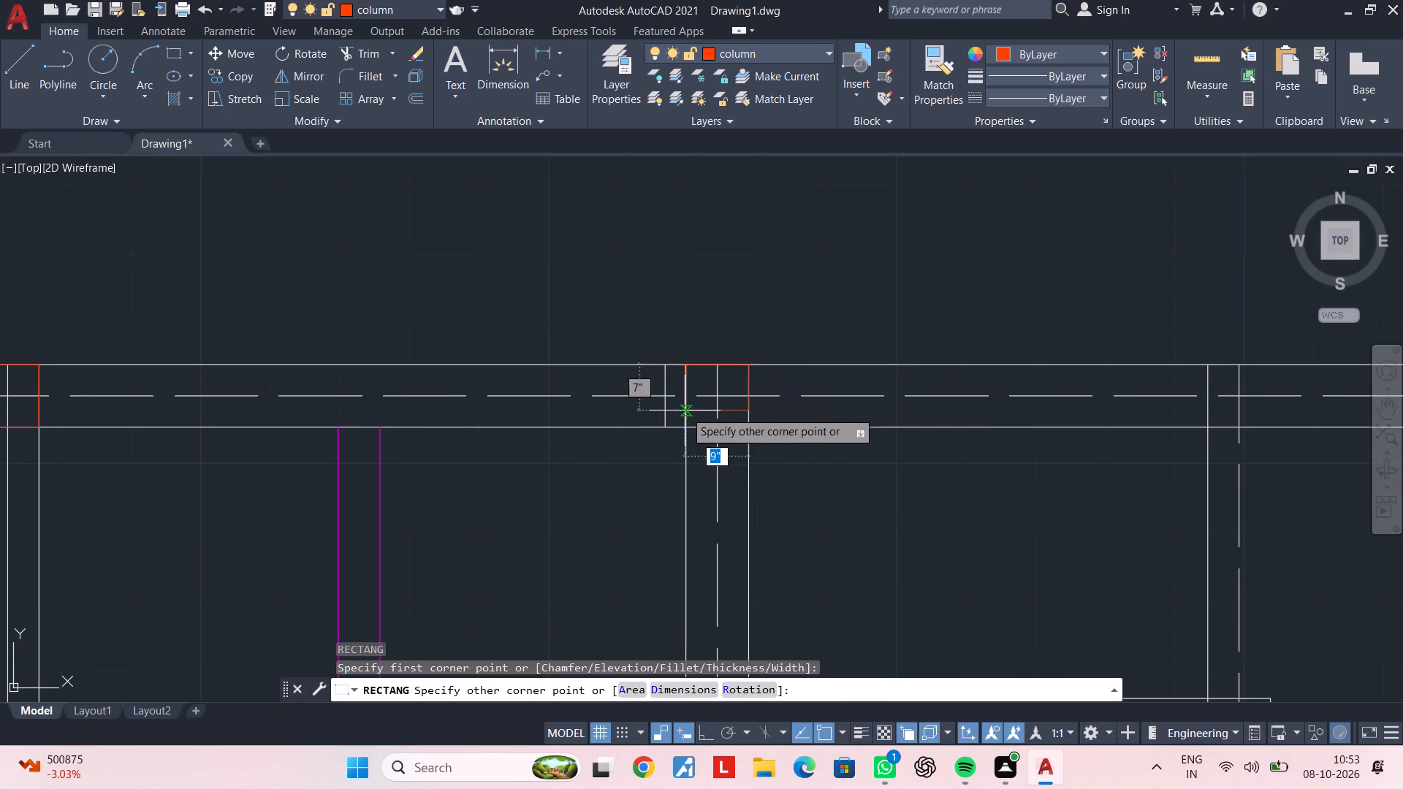
left_click(667, 423)
key("Escape")
key("Escape")
Trim away the wall line and dashed centreline pieces inside the new column east of the staircase.
middle_click_drag(797, 432, 779, 435)
key("Escape")
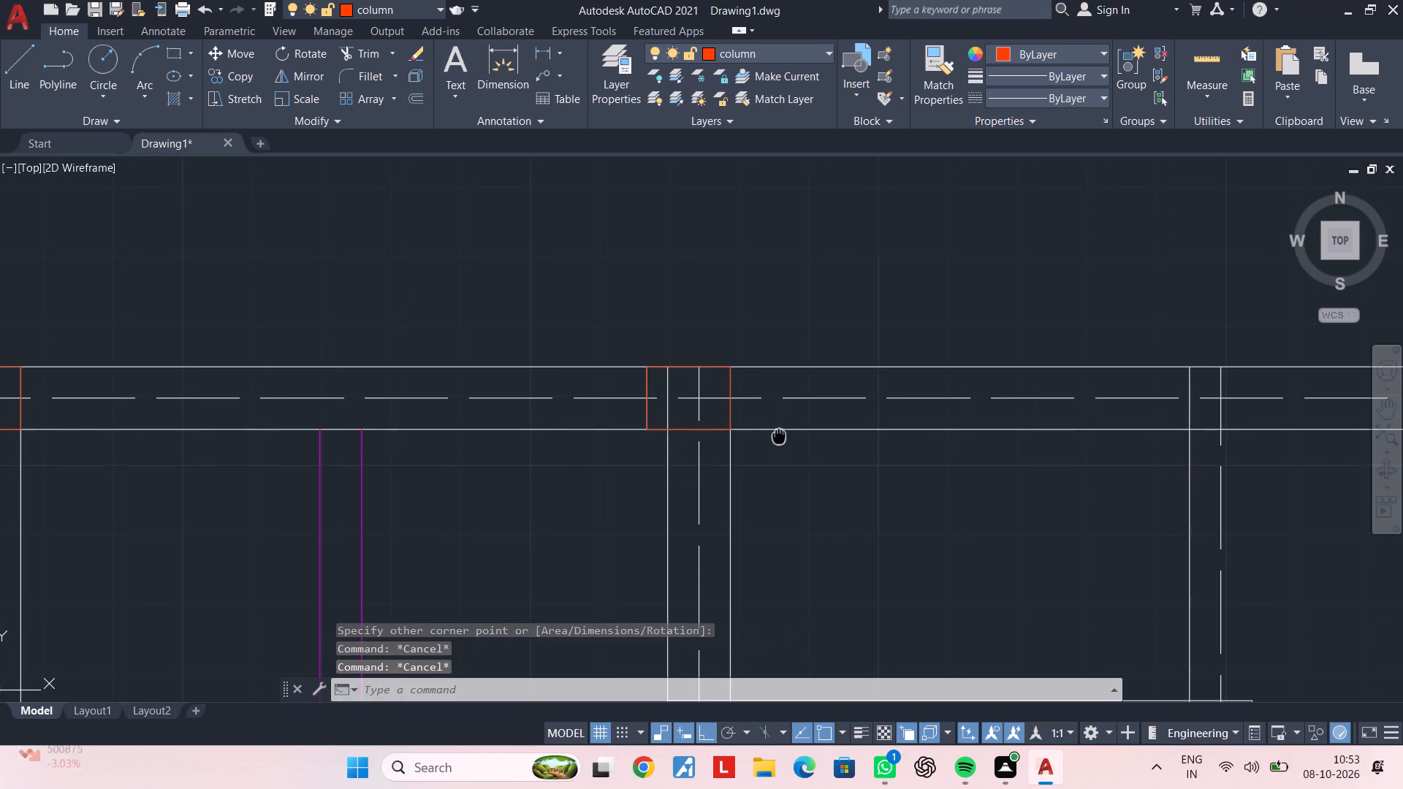
key("Escape")
type("tr")
key("space")
left_click(668, 413)
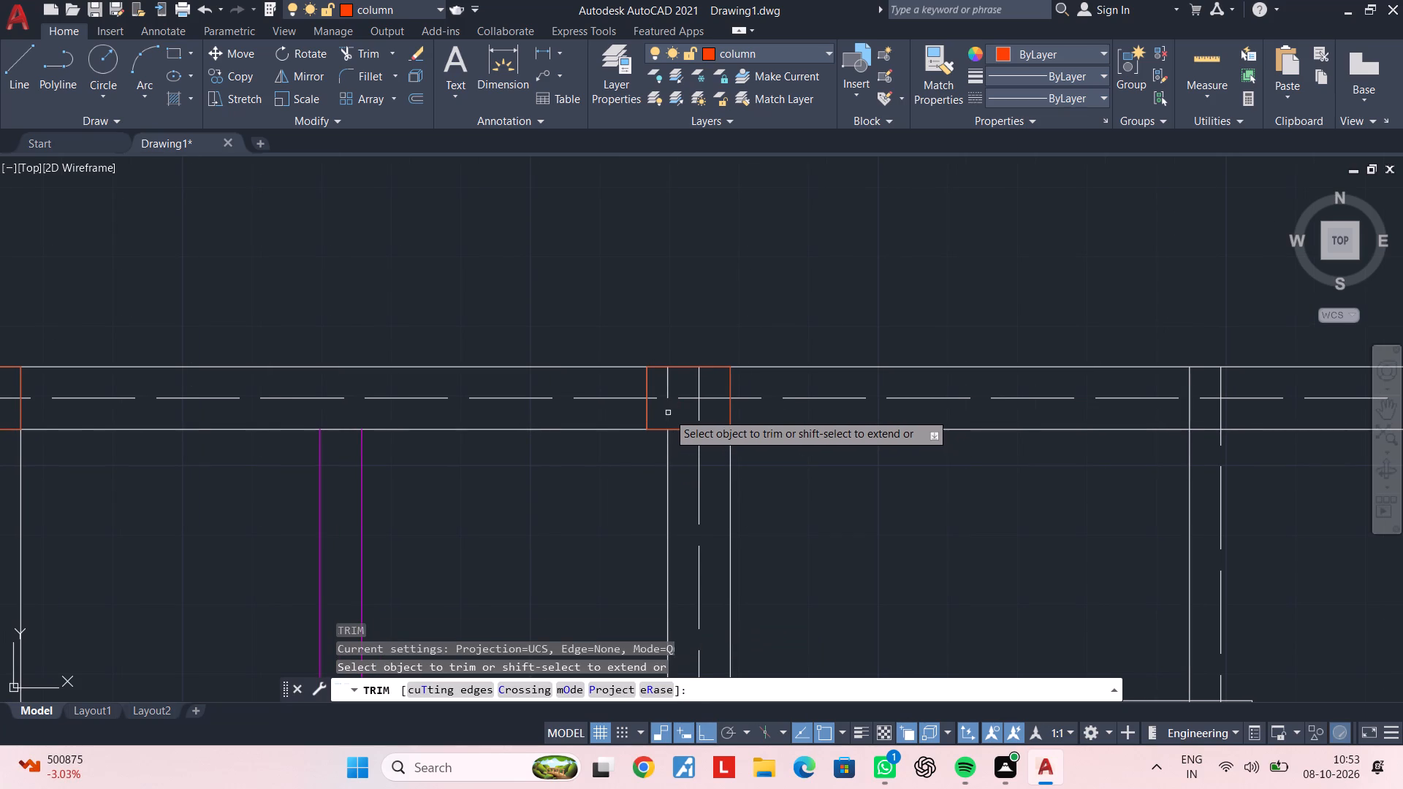
left_click(670, 385)
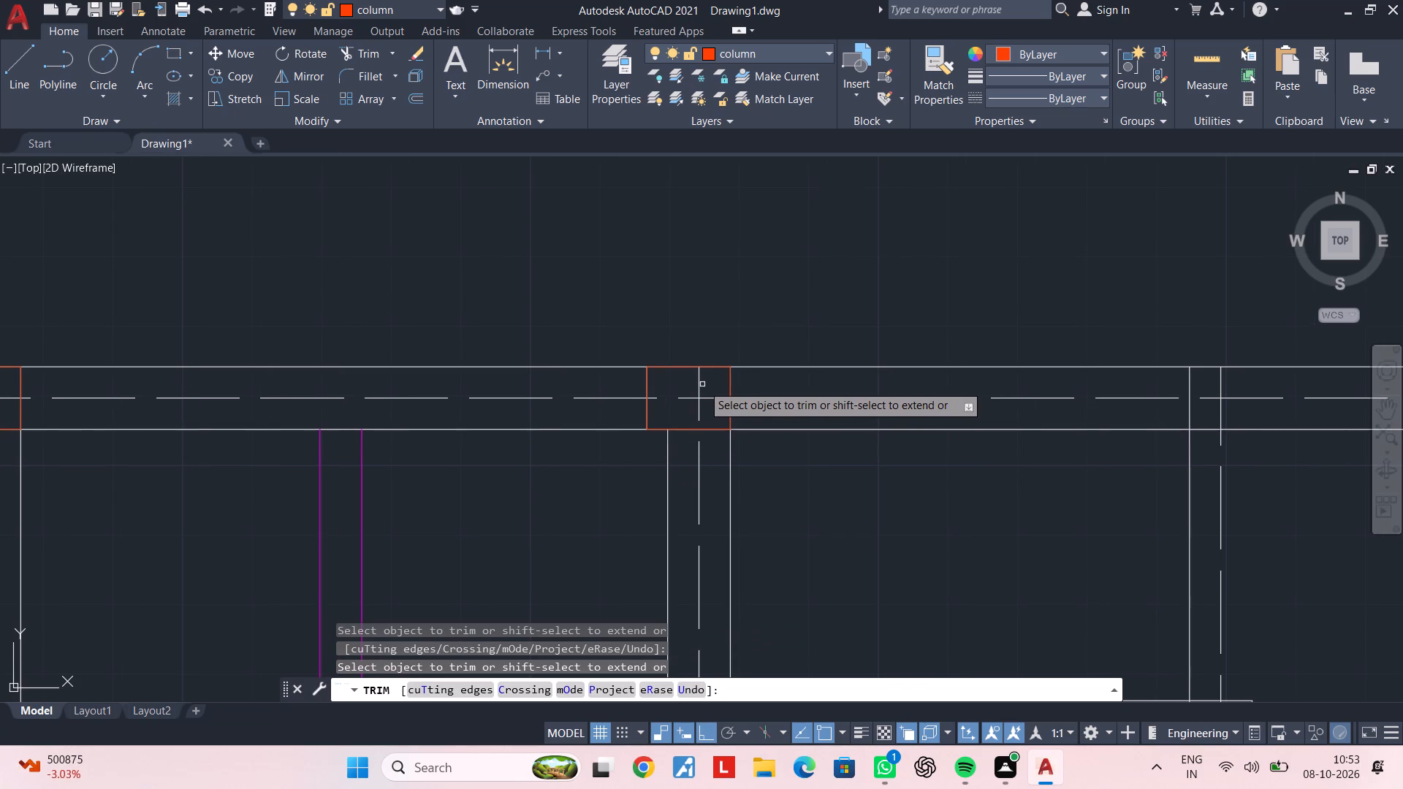
left_click(697, 385)
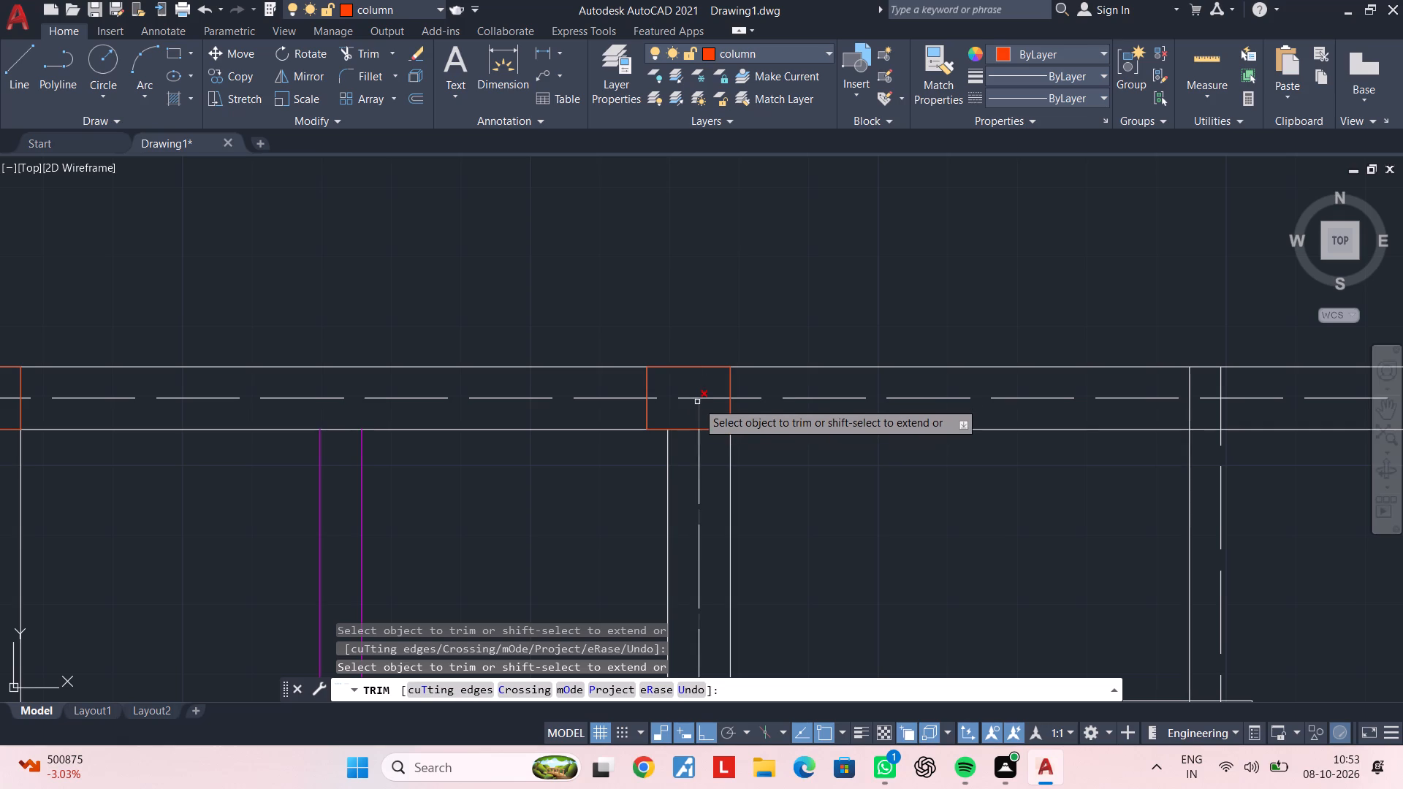
left_click(697, 402)
key("Escape")
key("Escape")
Offset the dashed vertical centreline at the east end of the north wall's inner line 1'6" to the east.
middle_click_drag(924, 439, 753, 441)
scroll(885, 447, "down", 1)
middle_click_drag(885, 447, 793, 452)
key("Escape")
key("Escape")
middle_click_drag(935, 422, 850, 426)
key("Escape")
key("Escape")
key("Escape")
key("Escape")
key("Escape")
key("Escape")
key("Escape")
middle_click_drag(900, 438, 754, 435)
middle_click_drag(907, 424, 834, 429)
scroll(834, 429, "up", 1)
key("Escape")
key("Escape")
key("Escape")
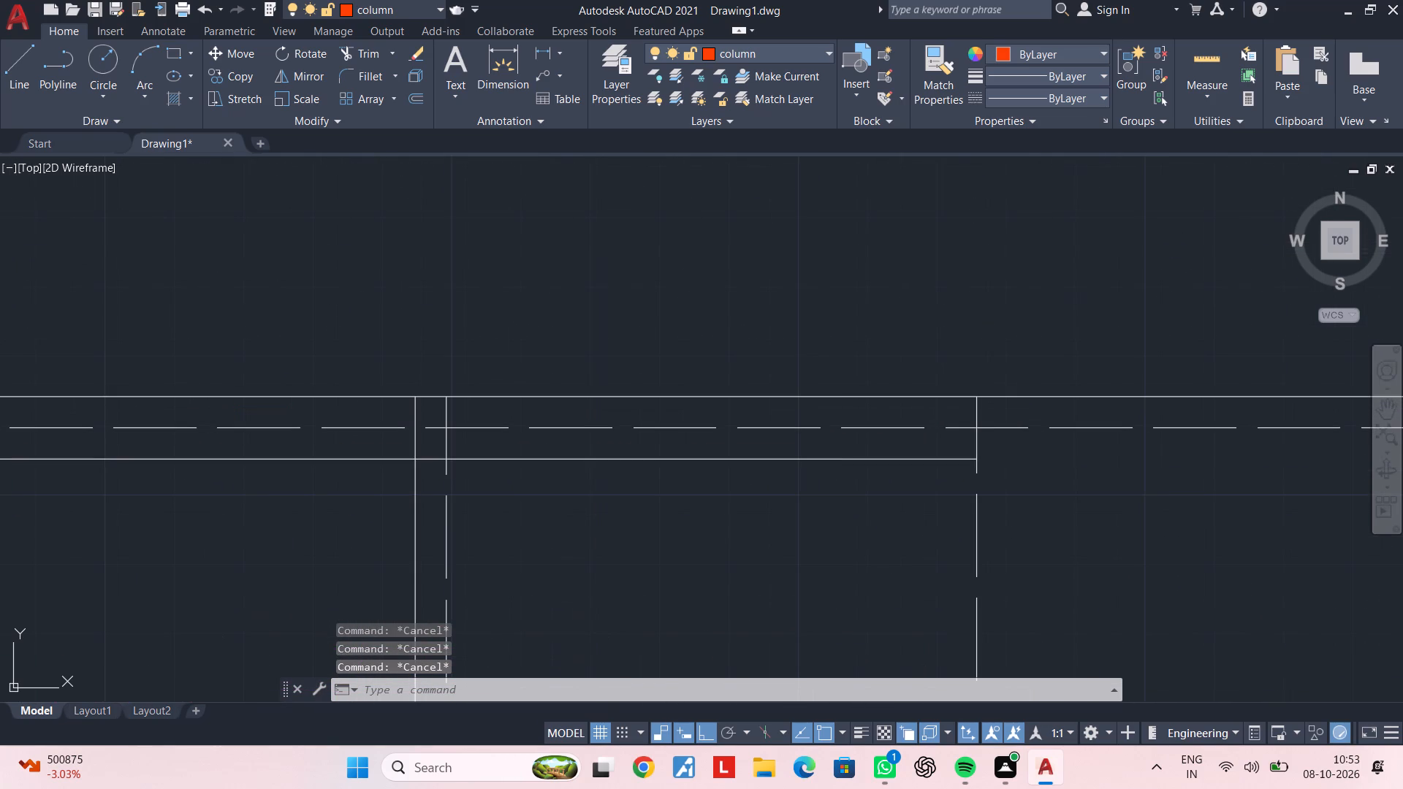
key("Escape")
middle_click_drag(1032, 470, 934, 451)
key("Escape")
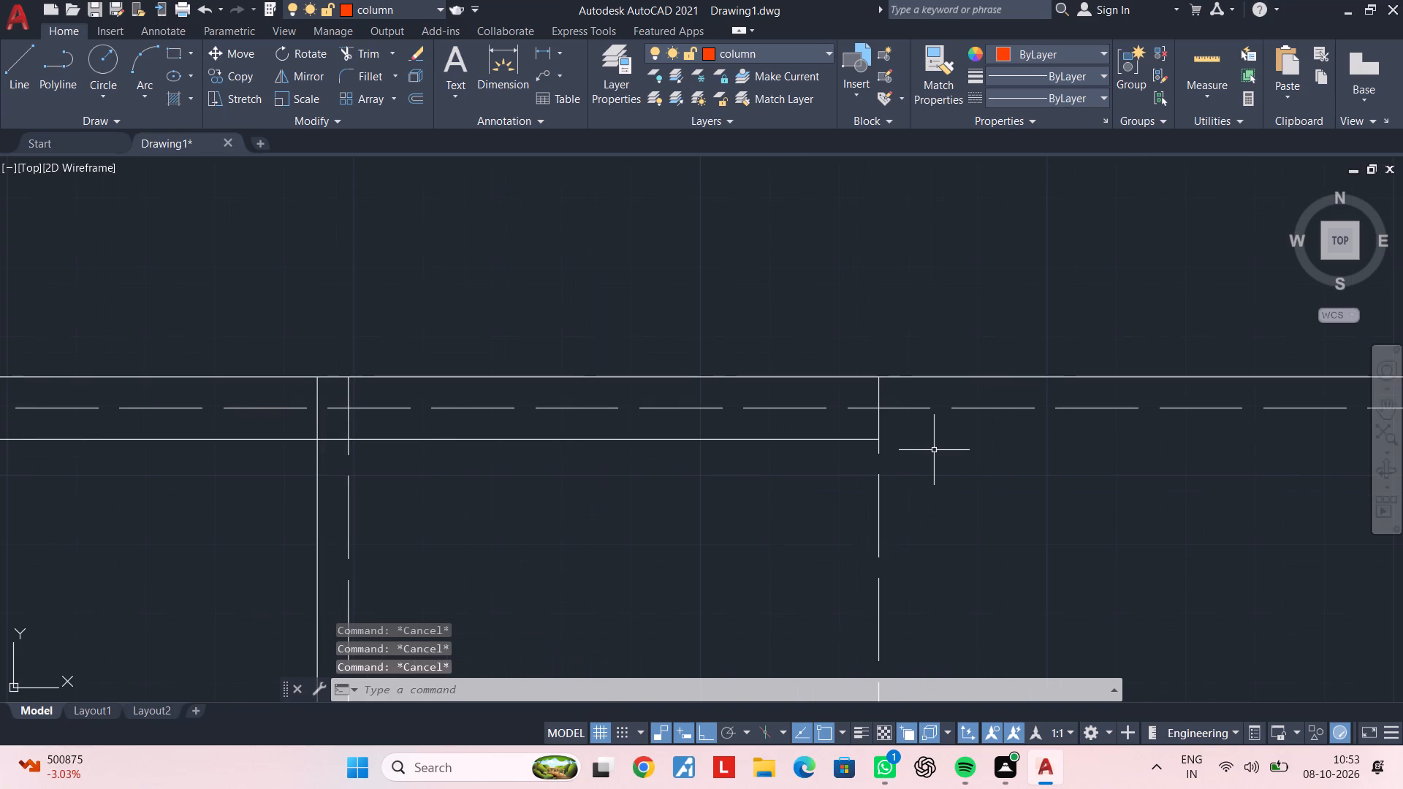
key("Escape")
type("of")
key("space")
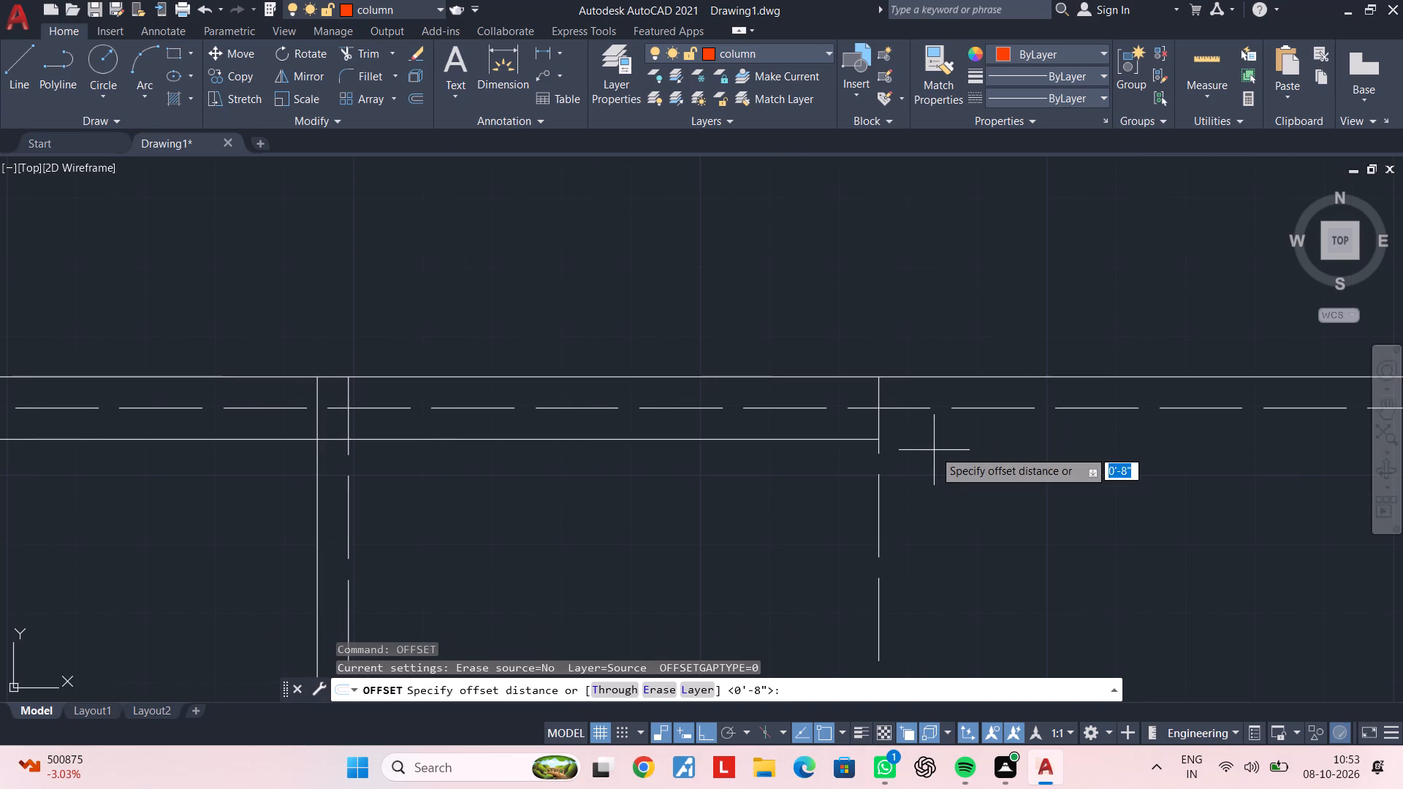
type("1'6\"")
key("Return")
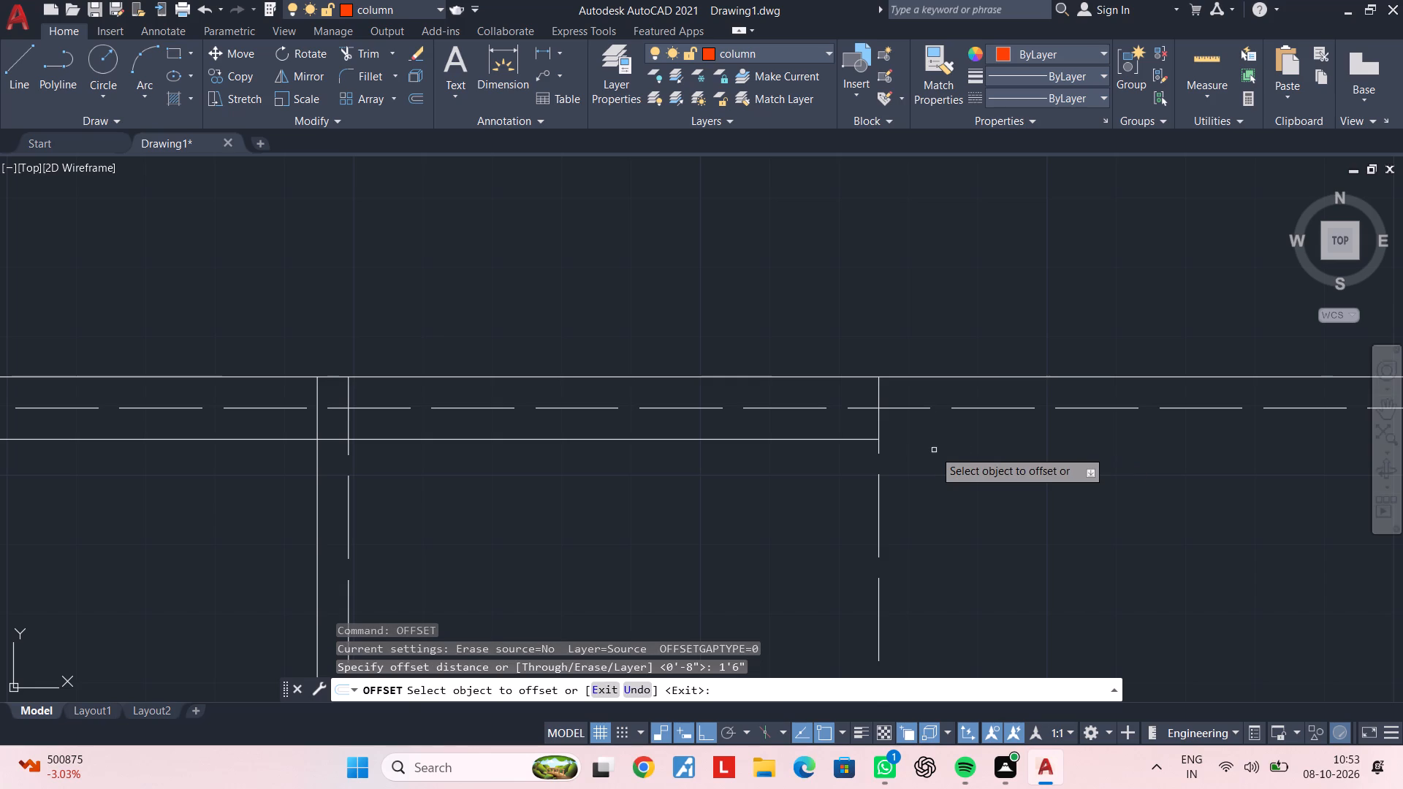
left_click(880, 418)
left_click(1022, 420)
key("Escape")
key("Escape")
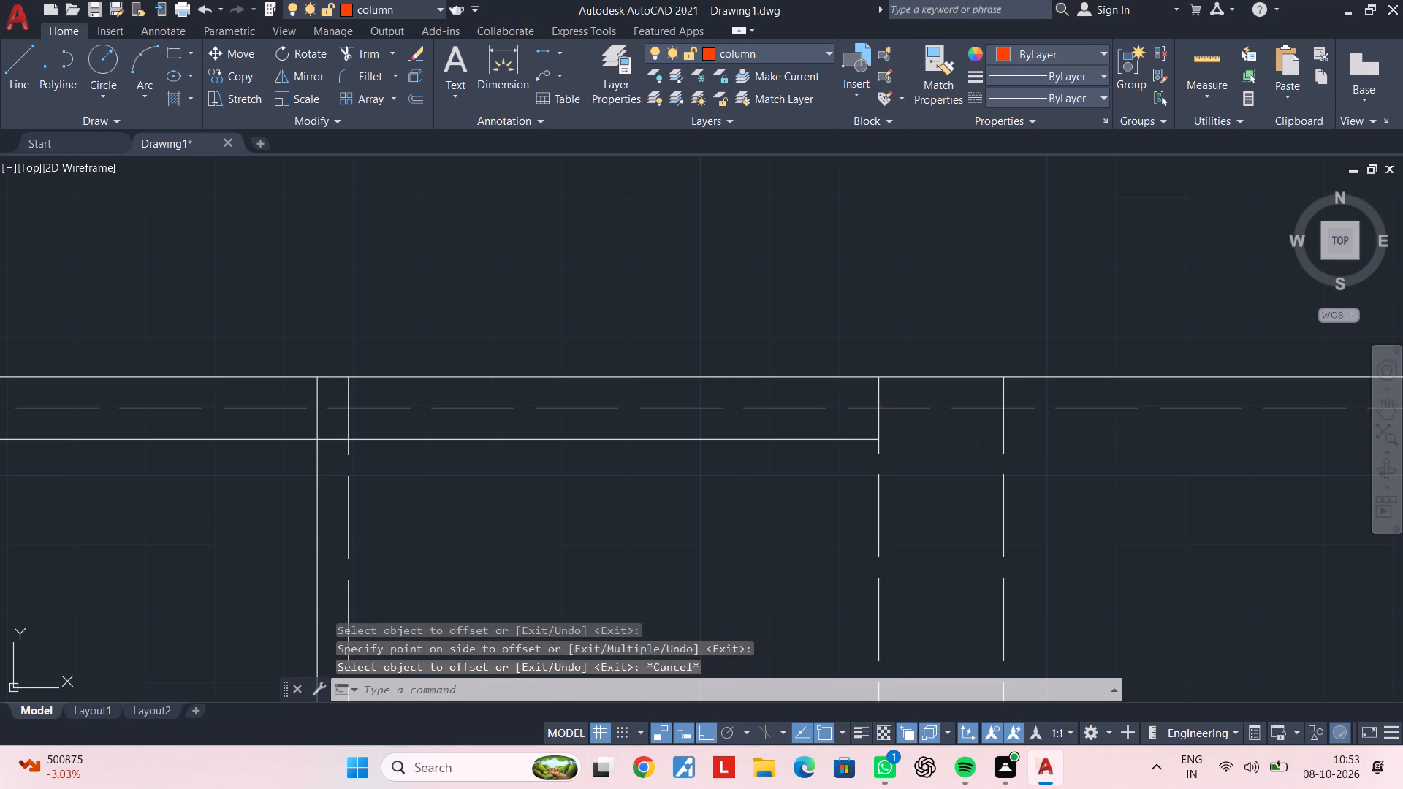
Draw a column rectangle from the new offset line's top on the outer wall line to the inner wall line's east end.
key("Escape")
key("Escape")
type("rec")
key("space")
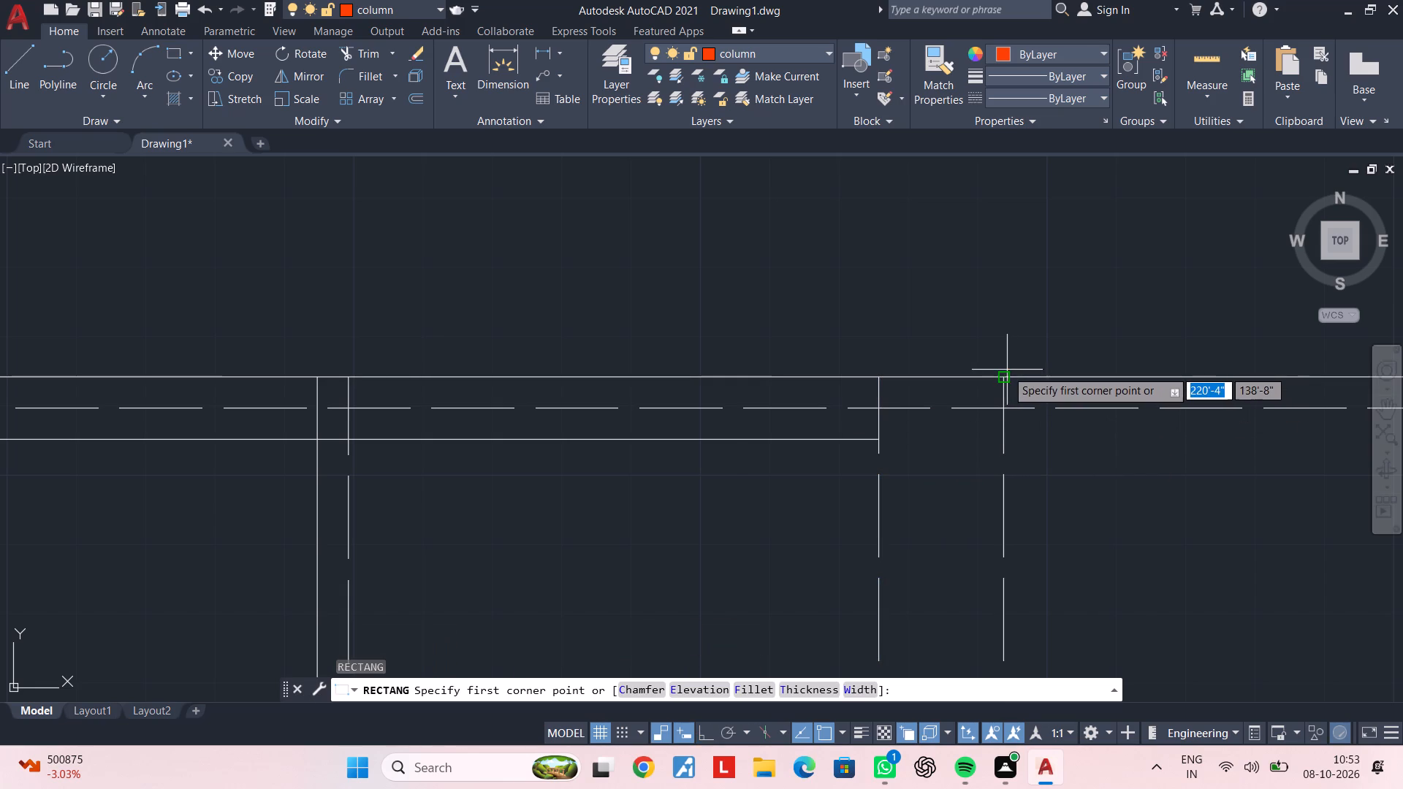
left_click(1005, 373)
left_click(878, 438)
key("Escape")
middle_click_drag(1086, 437, 932, 439)
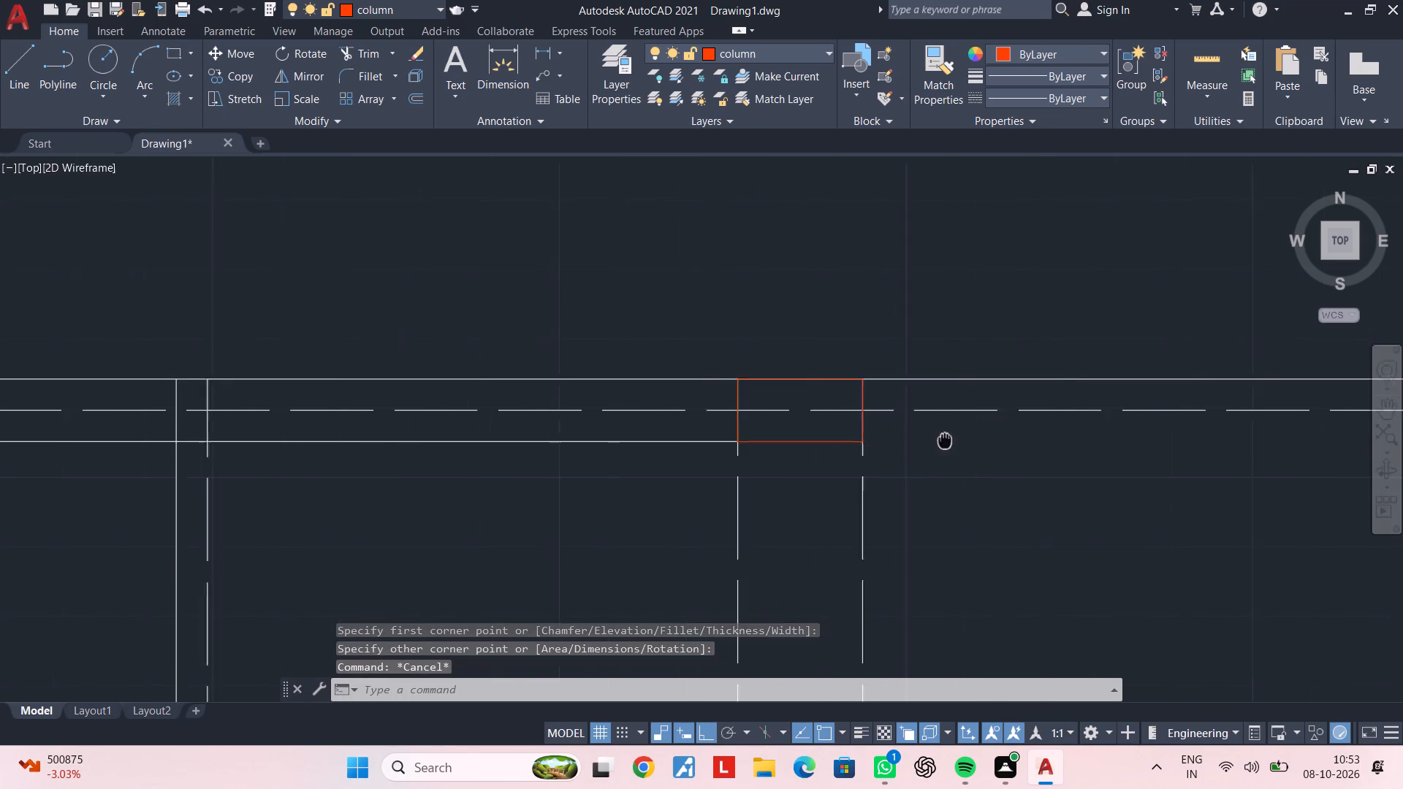
Trim the dashed horizontal centreline inside the column at the east end of the inner wall line.
middle_click_drag(932, 439, 912, 436)
key("Escape")
key("Escape")
key("Escape")
key("Escape")
key("Escape")
key("Escape")
key("Escape")
middle_click_drag(896, 436, 895, 447)
key("Escape")
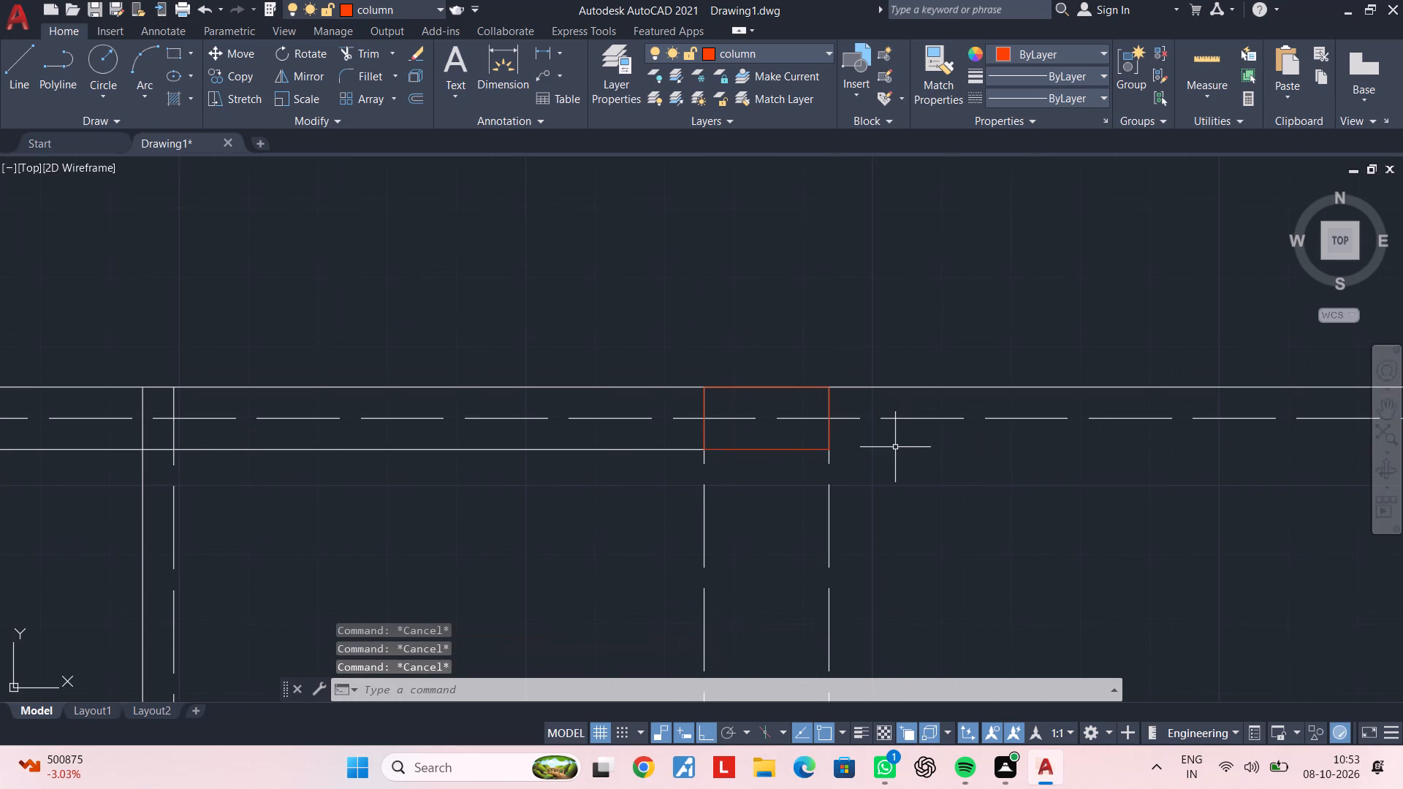
type("tr")
key("space")
left_click(786, 419)
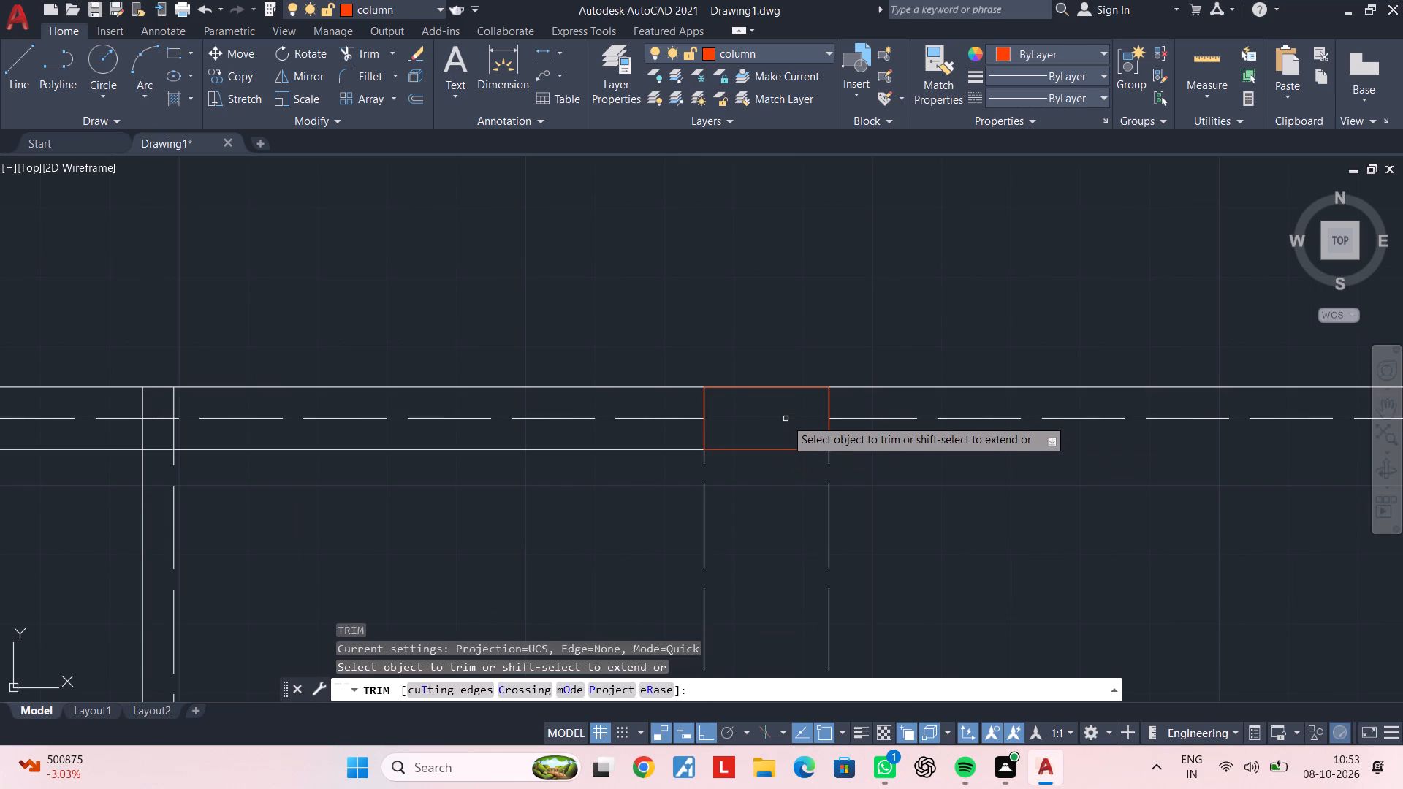
key("Escape")
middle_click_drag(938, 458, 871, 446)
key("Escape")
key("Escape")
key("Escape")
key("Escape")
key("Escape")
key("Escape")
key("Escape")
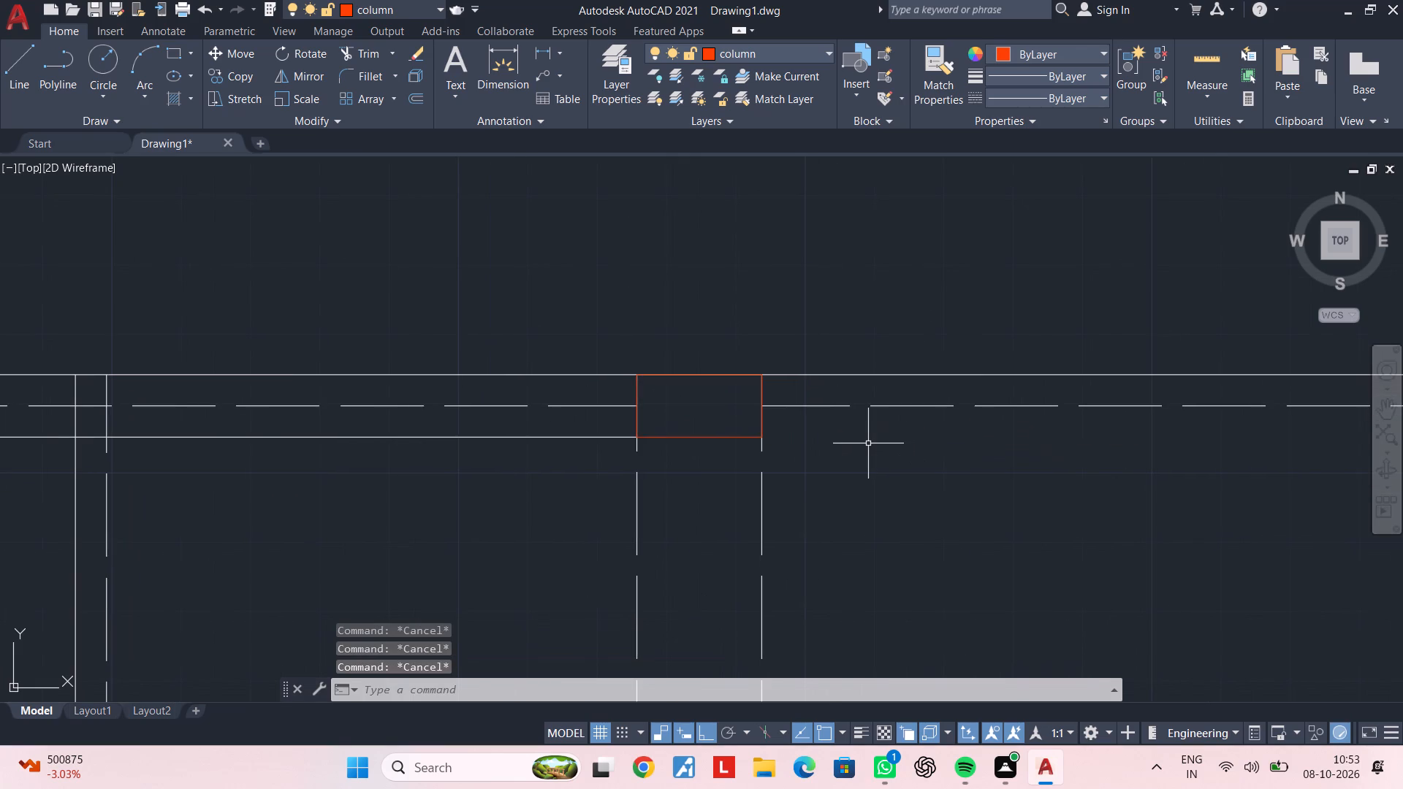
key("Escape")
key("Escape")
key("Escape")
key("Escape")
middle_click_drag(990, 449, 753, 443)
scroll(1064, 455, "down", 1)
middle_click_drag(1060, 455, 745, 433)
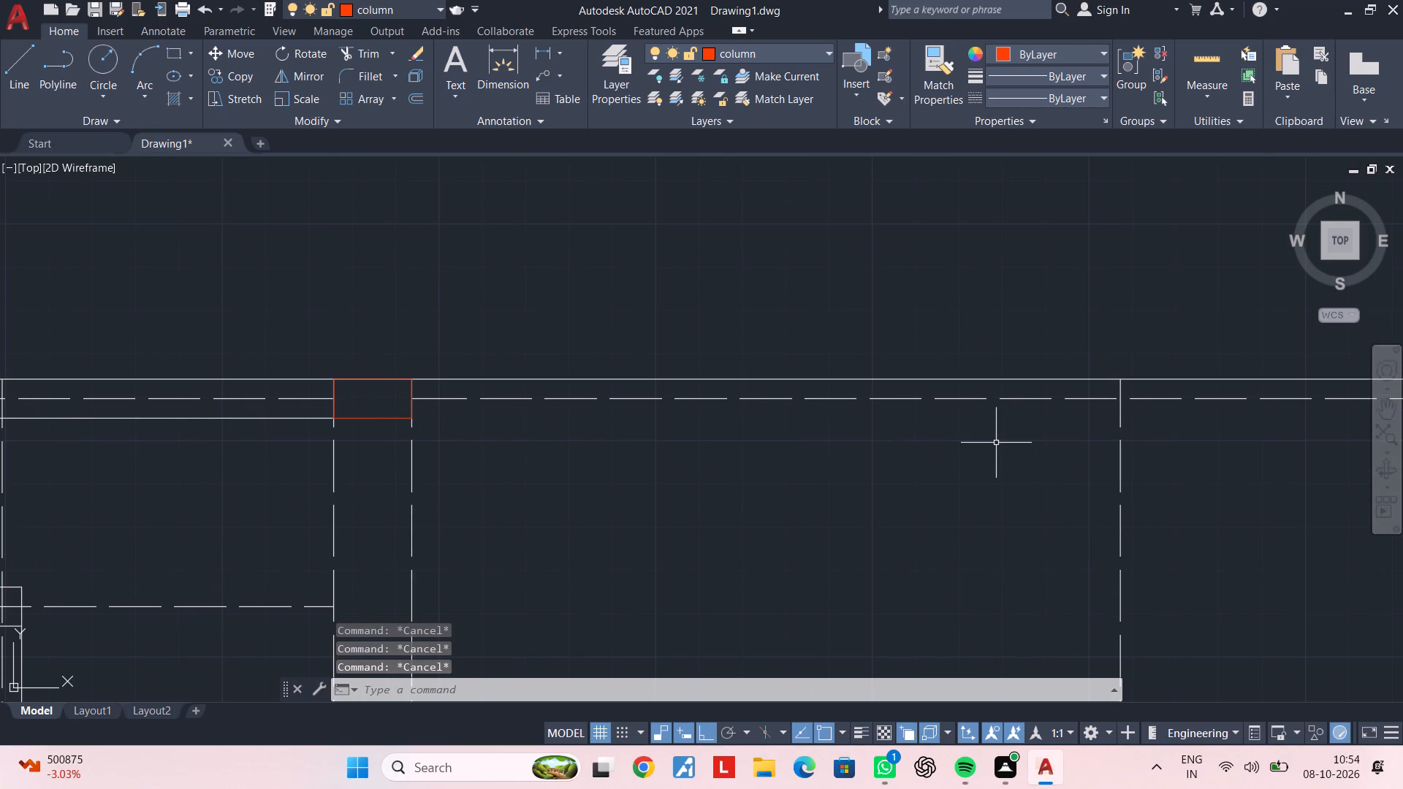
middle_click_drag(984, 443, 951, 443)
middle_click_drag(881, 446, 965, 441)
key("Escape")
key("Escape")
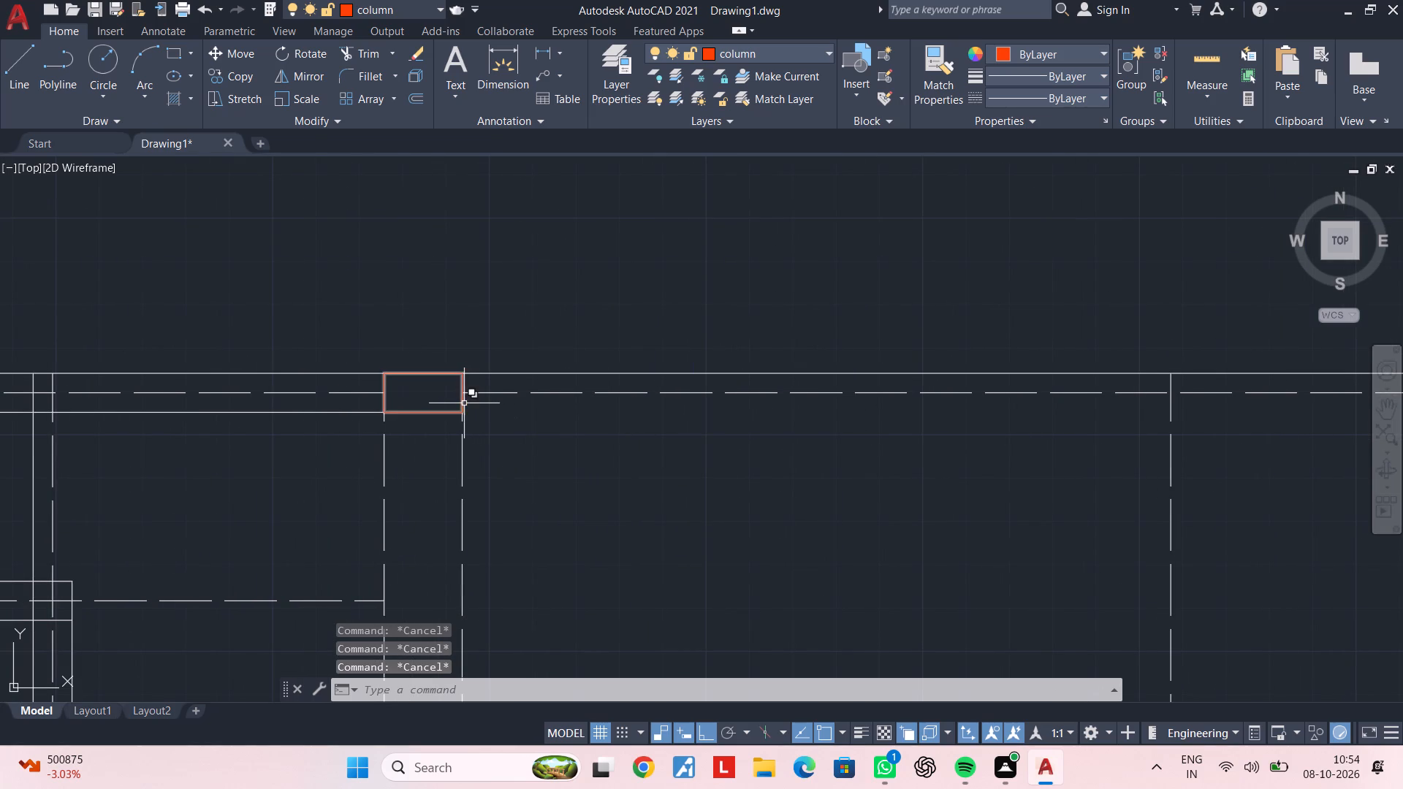
Copy the column from its northeast corner to the top of the next dashed vertical centreline to the east on the outer wall line.
left_click(461, 403)
type("co")
key("space")
key("space")
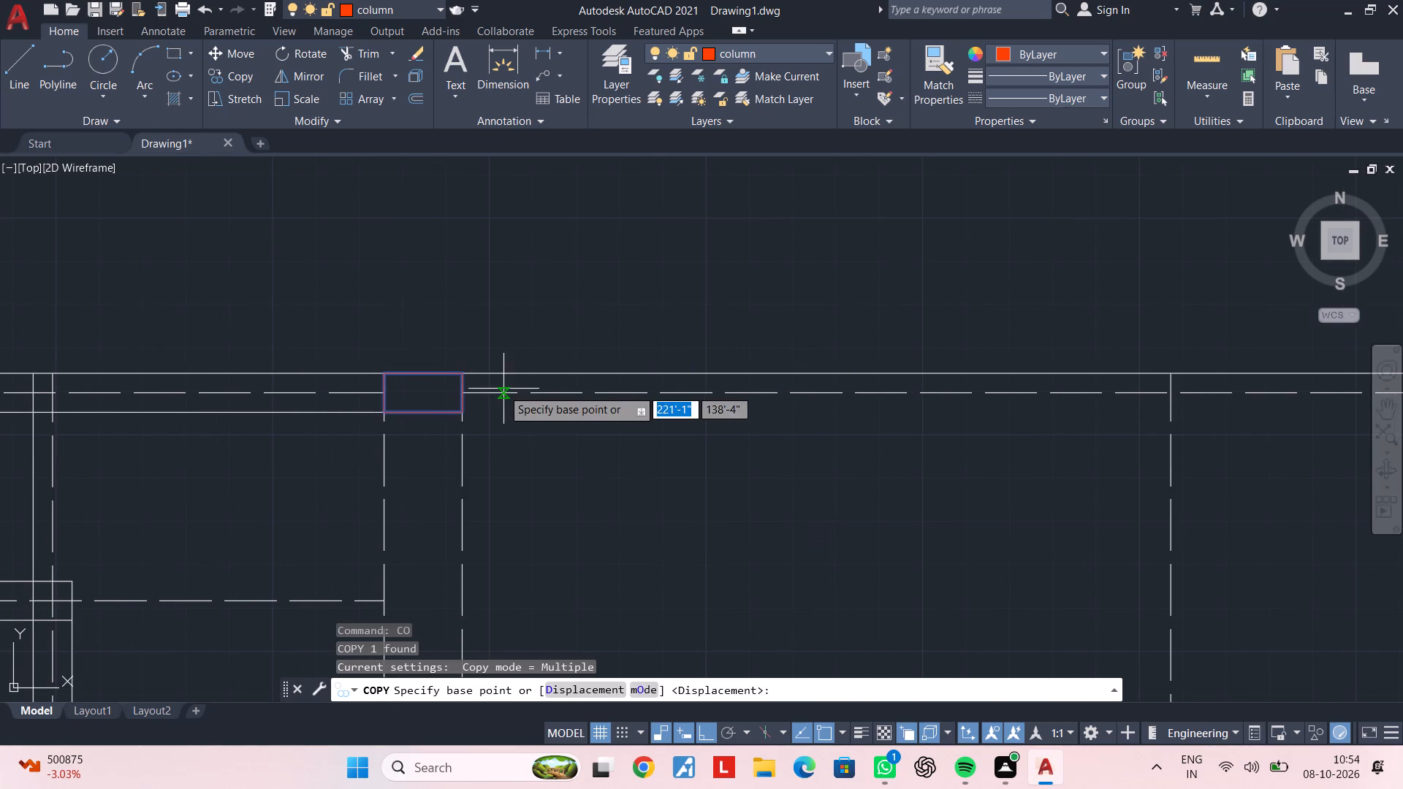
left_click(465, 374)
middle_click_drag(1106, 367, 953, 379)
scroll(1022, 393, "up", 2)
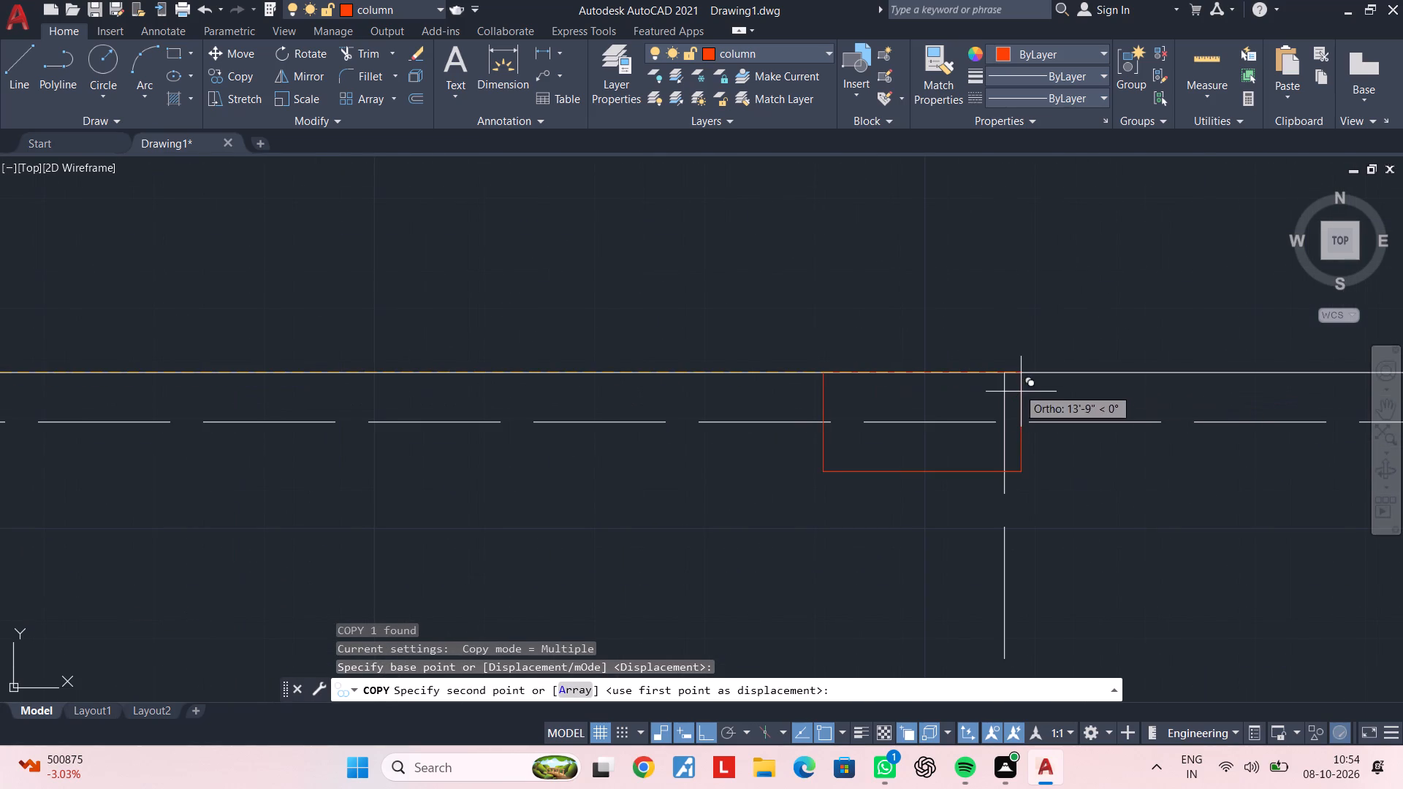
left_click(1003, 376)
key("Escape")
key("Escape")
key("Escape")
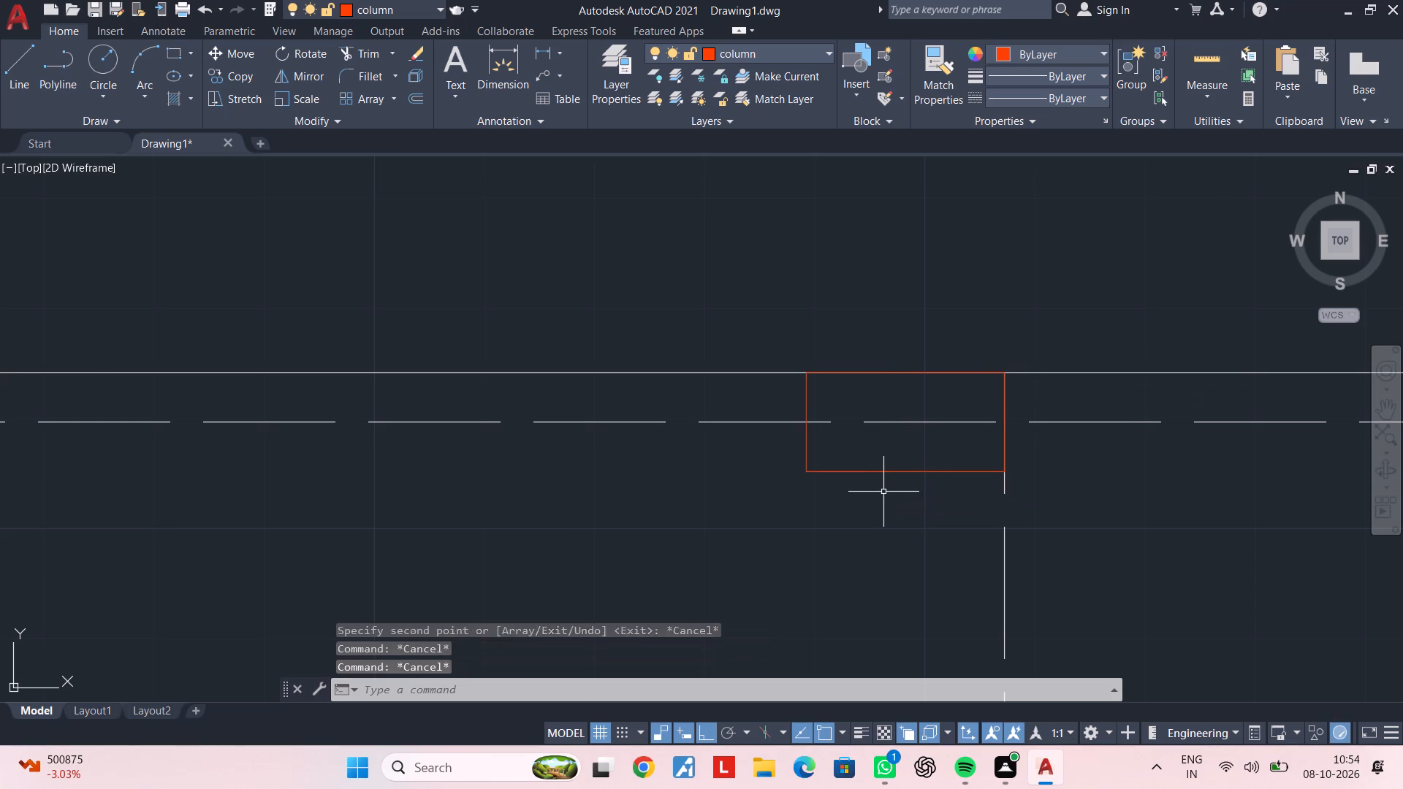
key("Escape")
key("Escape")
middle_click_drag(959, 486, 850, 486)
key("Escape")
Look over the columns along the north wall, from the plan's east end back to its west corner.
scroll(1084, 464, "down", 2)
middle_click_drag(1135, 454, 748, 435)
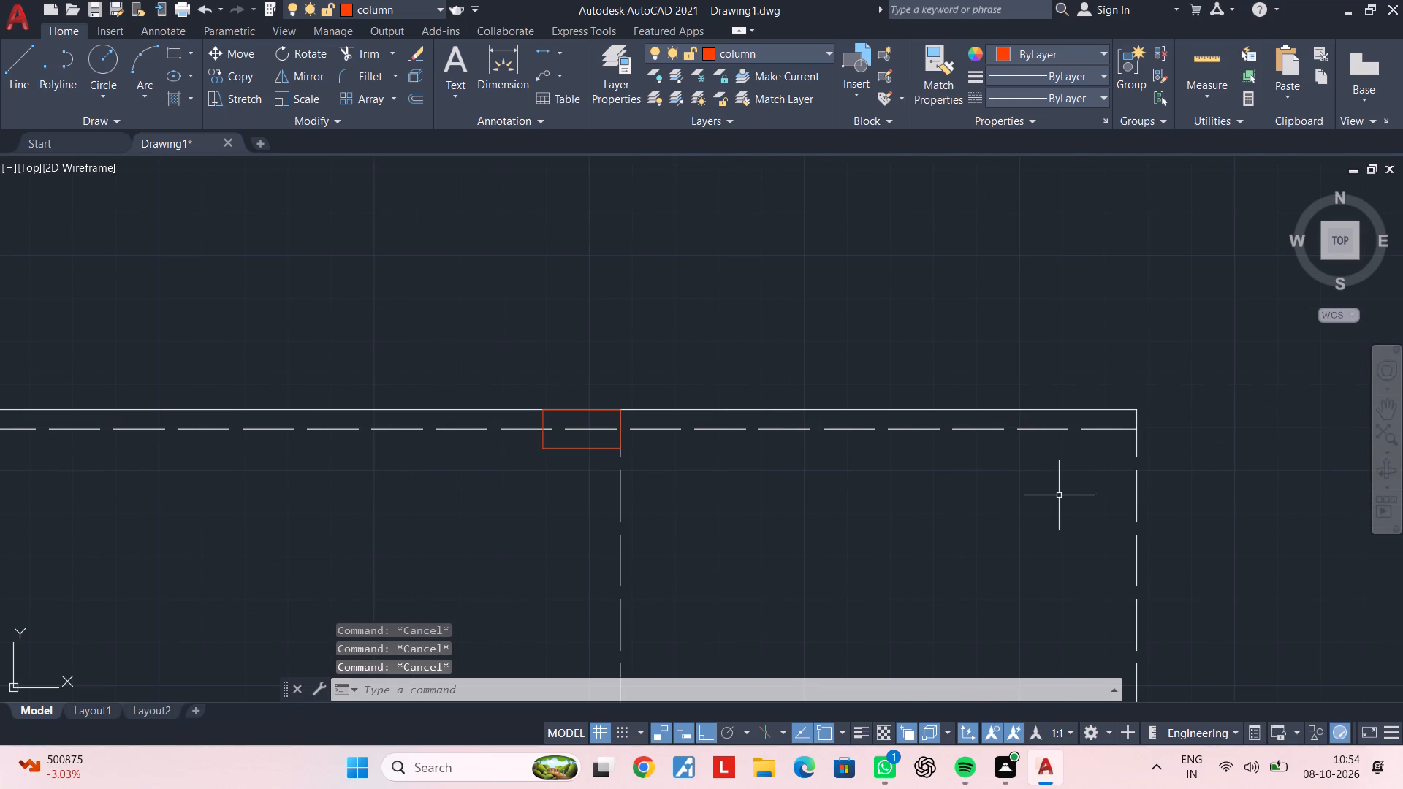
key("Escape")
key("Escape")
scroll(965, 506, "down", 1)
middle_click_drag(984, 506, 1031, 497)
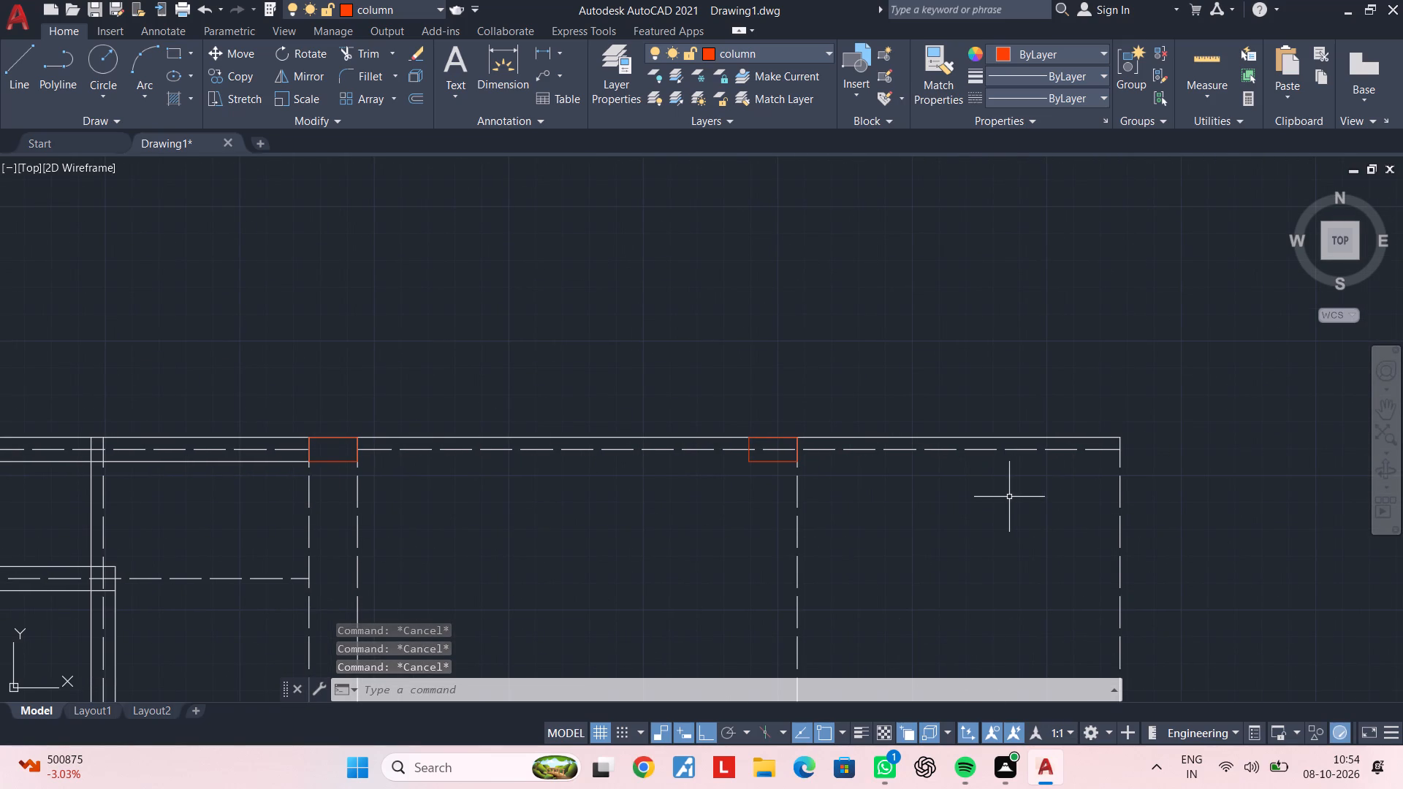
middle_click_drag(948, 501, 1208, 490)
scroll(961, 503, "down", 2)
middle_click_drag(960, 505, 1147, 458)
middle_click_drag(931, 478, 1079, 441)
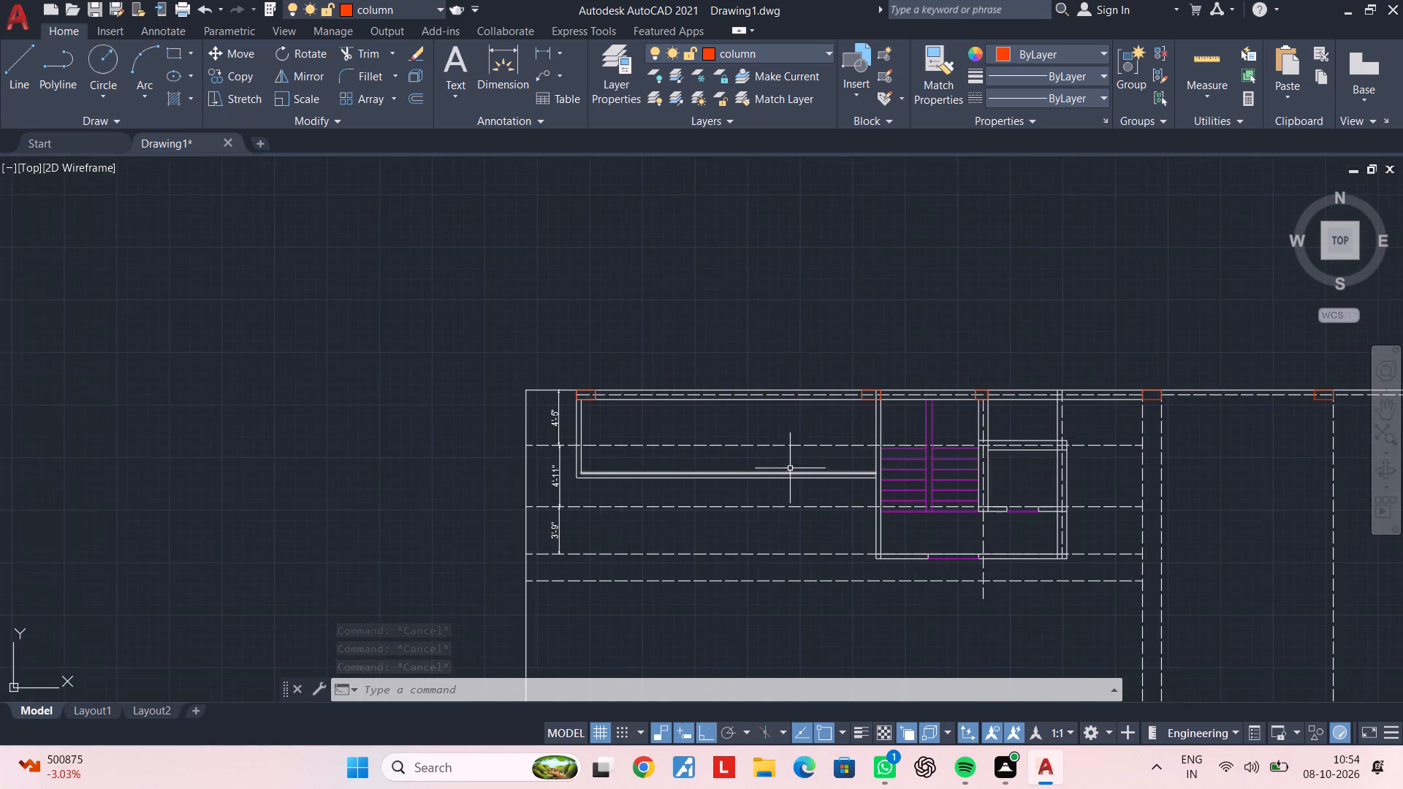
middle_click_drag(813, 460, 932, 441)
scroll(696, 451, "up", 2)
middle_click_drag(722, 444, 748, 425)
key("Escape")
key("Escape")
key("Escape")
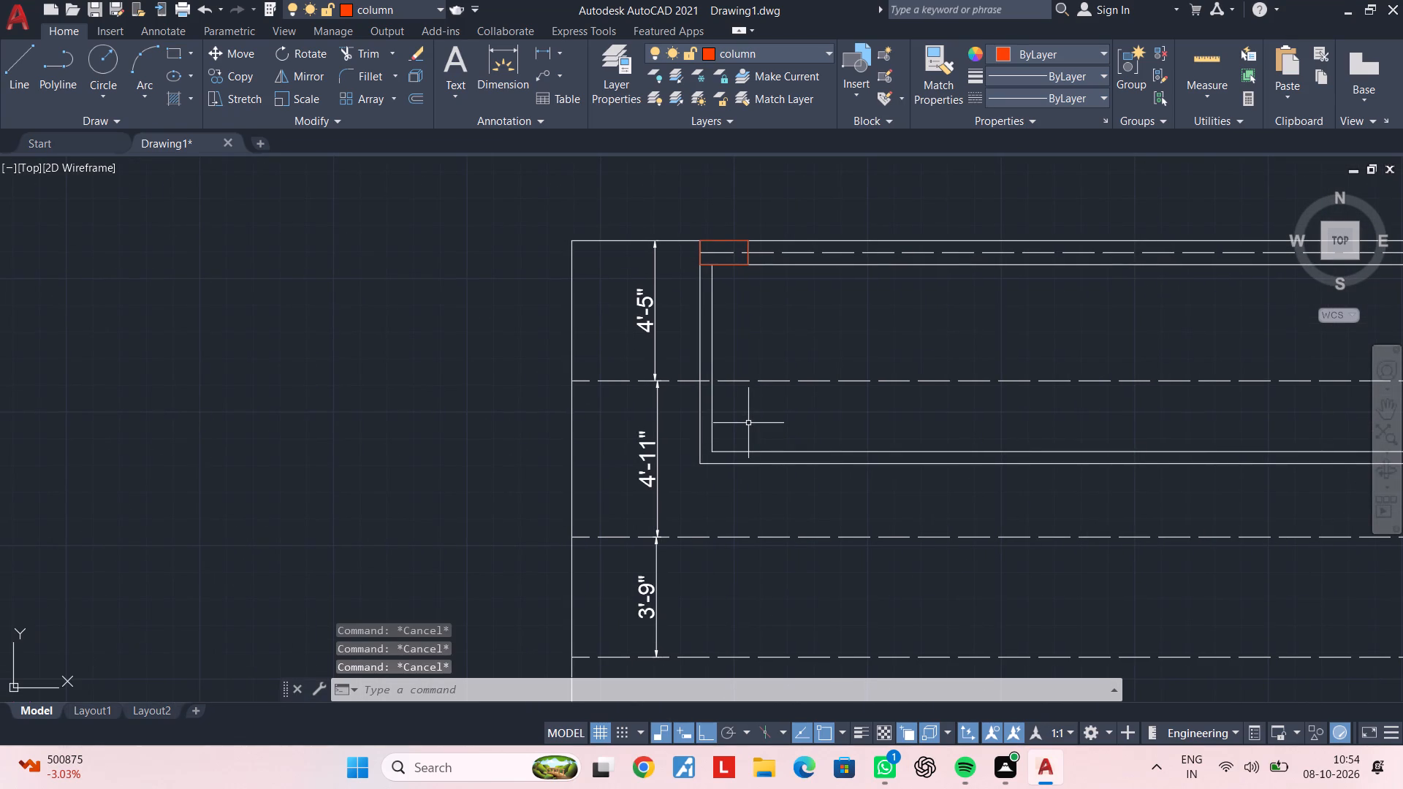
key("Escape")
key("Escape")
scroll(1040, 328, "down", 2)
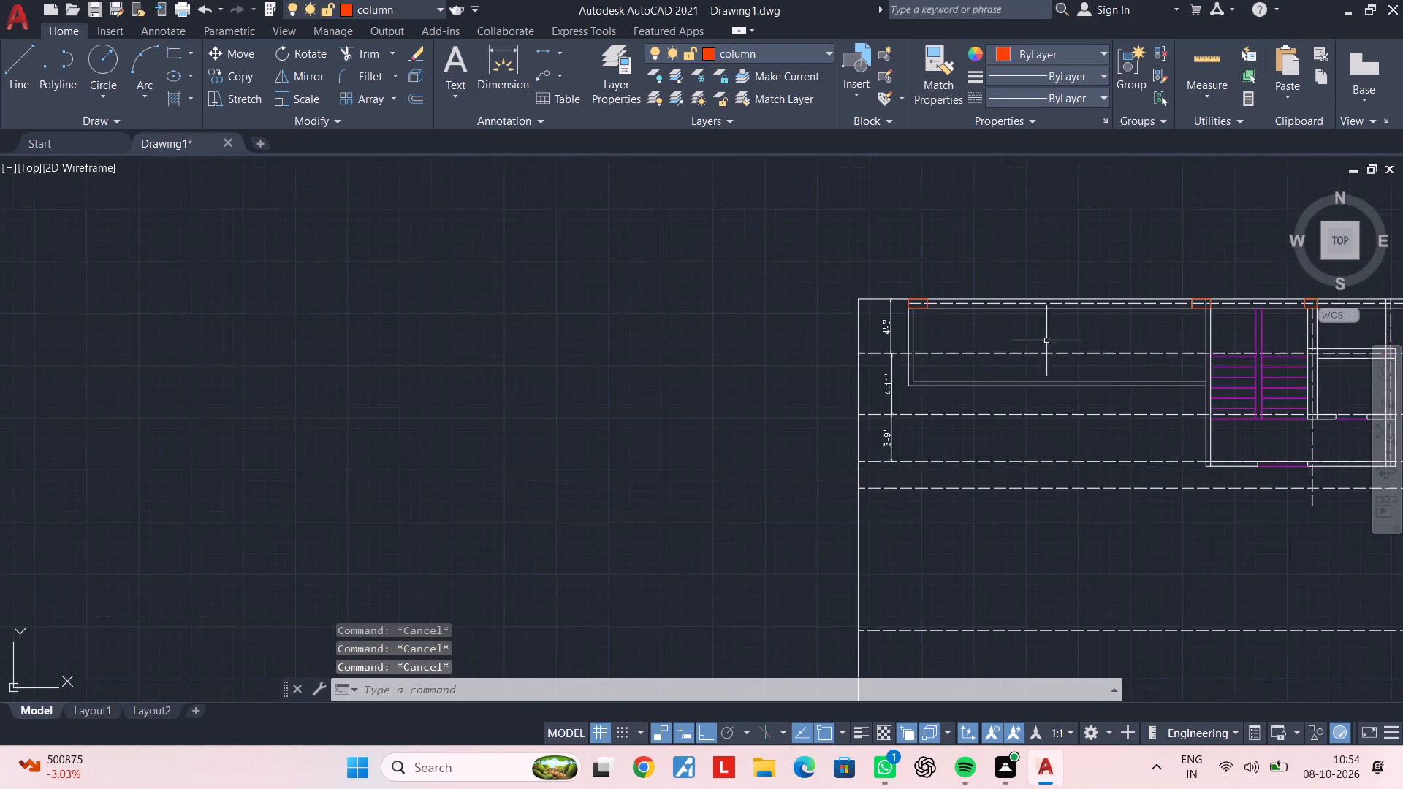
Draw a column rectangle where the staircase's east wall meets the west end of the horizontal partition.
middle_click_drag(1132, 362, 753, 367)
scroll(935, 310, "up", 2)
middle_click_drag(935, 352, 885, 335)
scroll(911, 346, "up", 1)
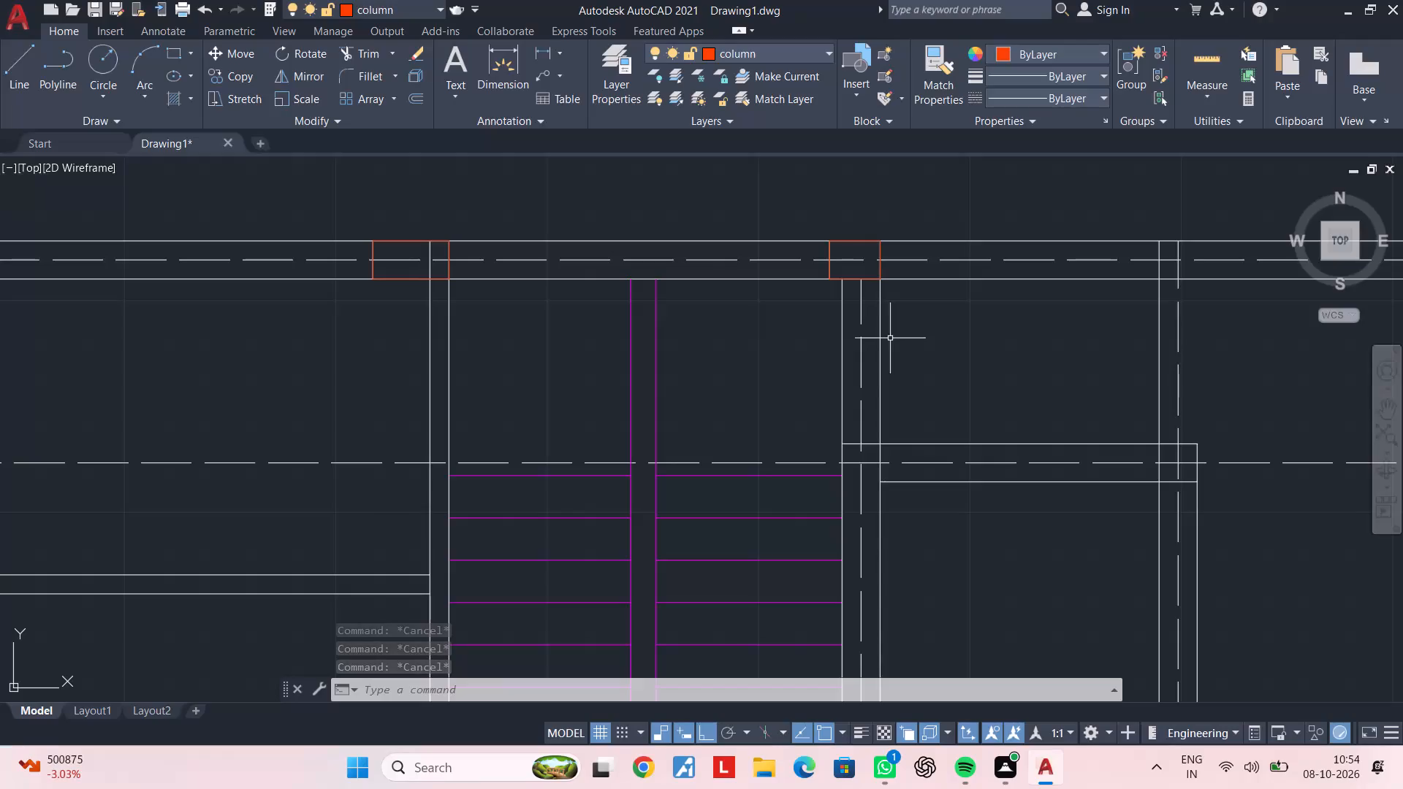
middle_click_drag(905, 416, 890, 389)
key("Escape")
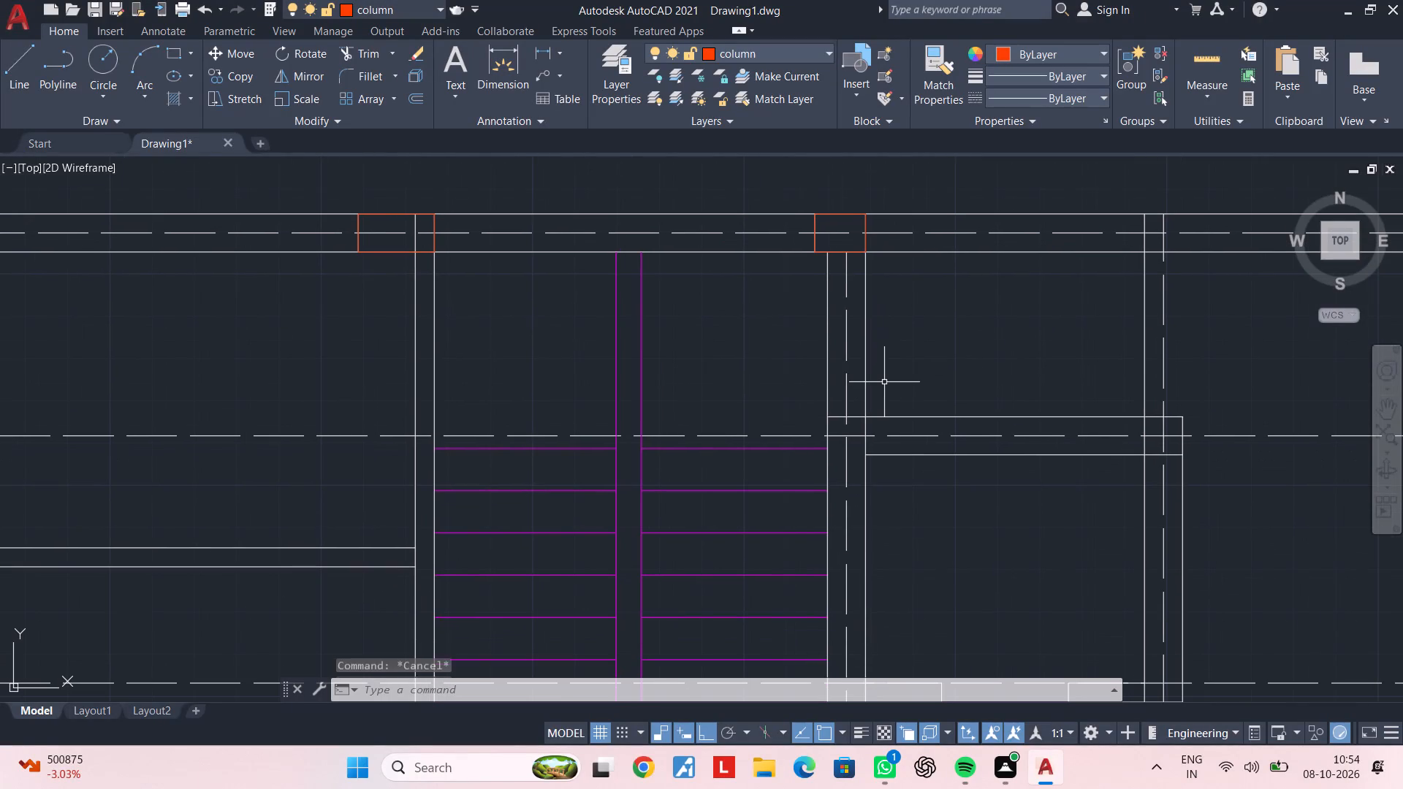
key("Escape")
type("rec")
key("space")
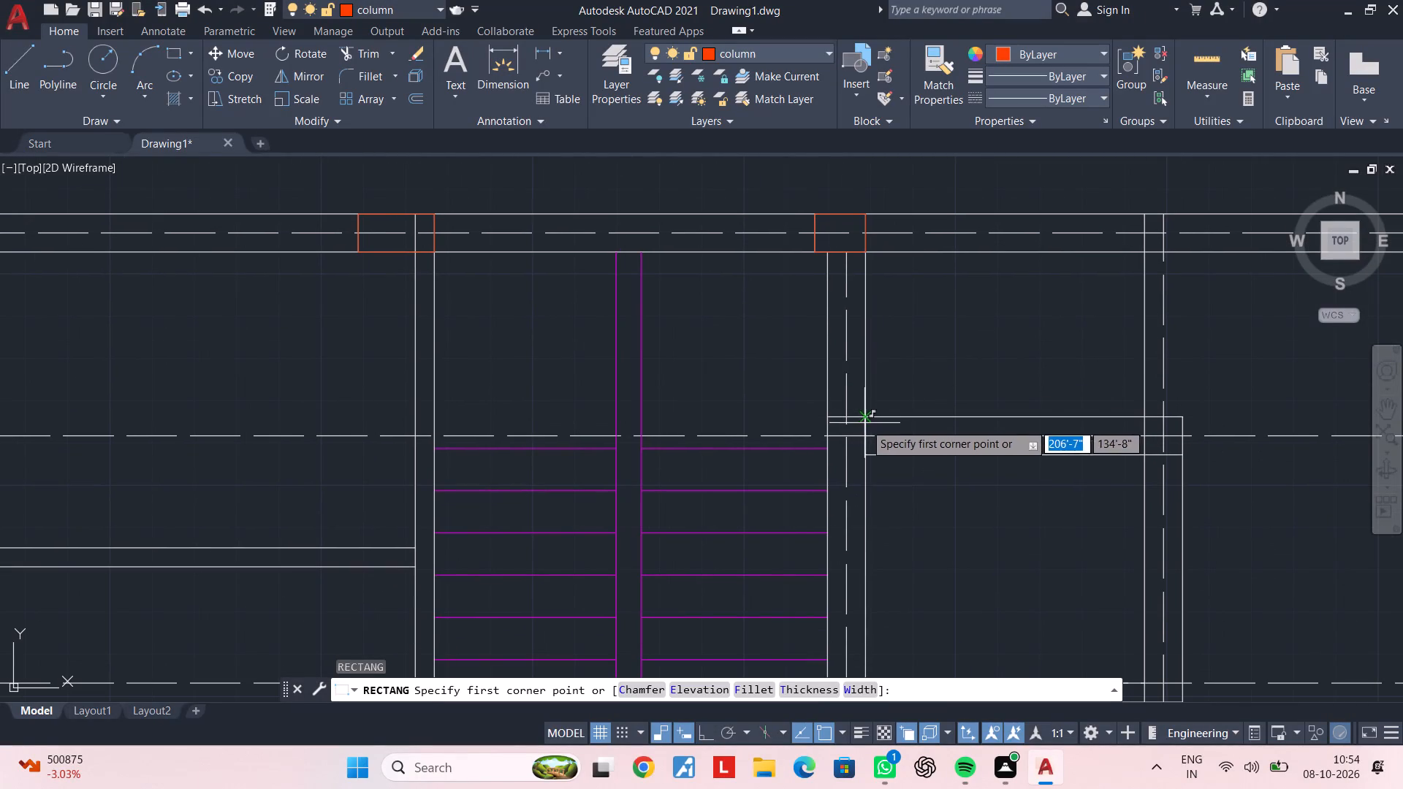
left_click(867, 455)
left_click(829, 417)
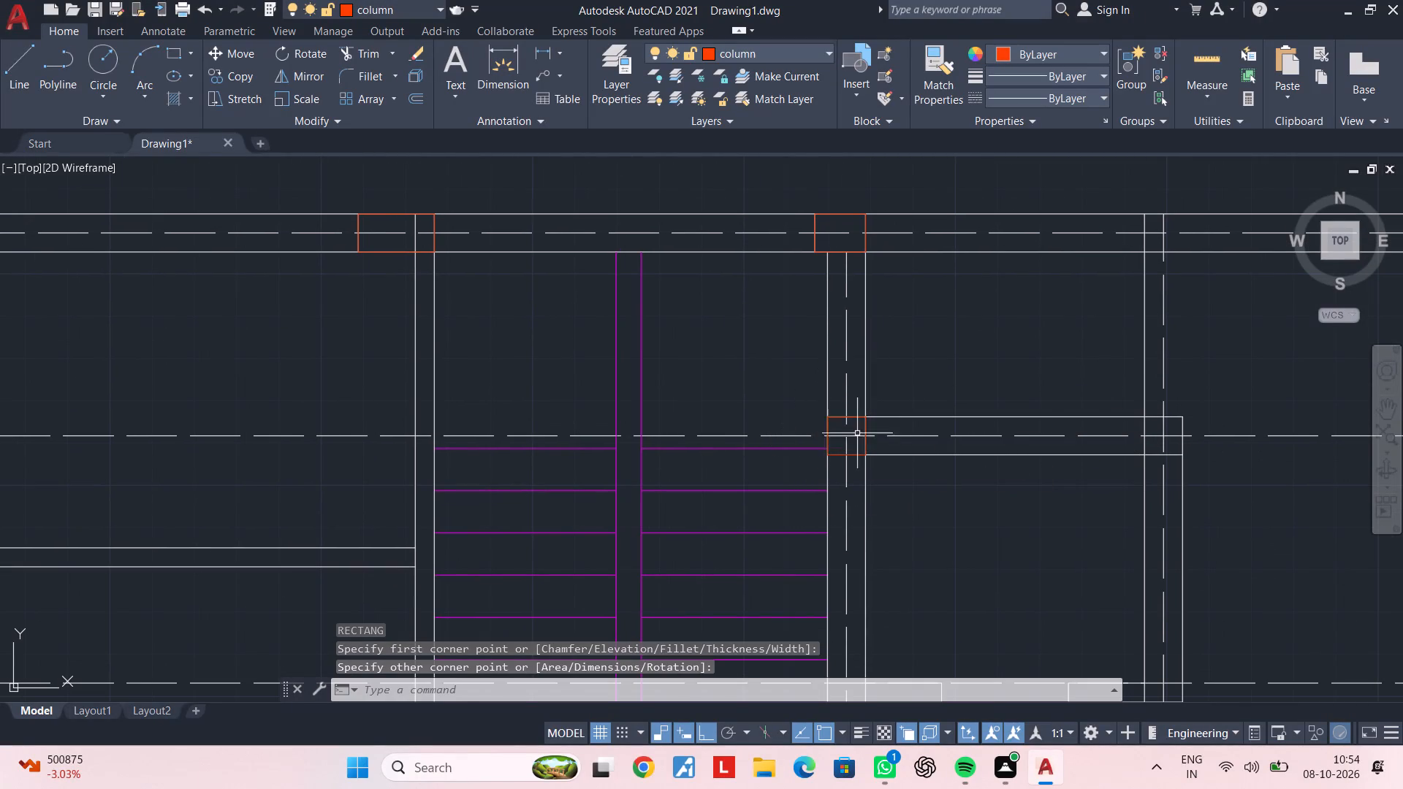
scroll(862, 437, "up", 2)
middle_click_drag(932, 438, 863, 425)
key("Escape")
key("Escape")
key("Escape")
key("Escape")
key("Escape")
key("Escape")
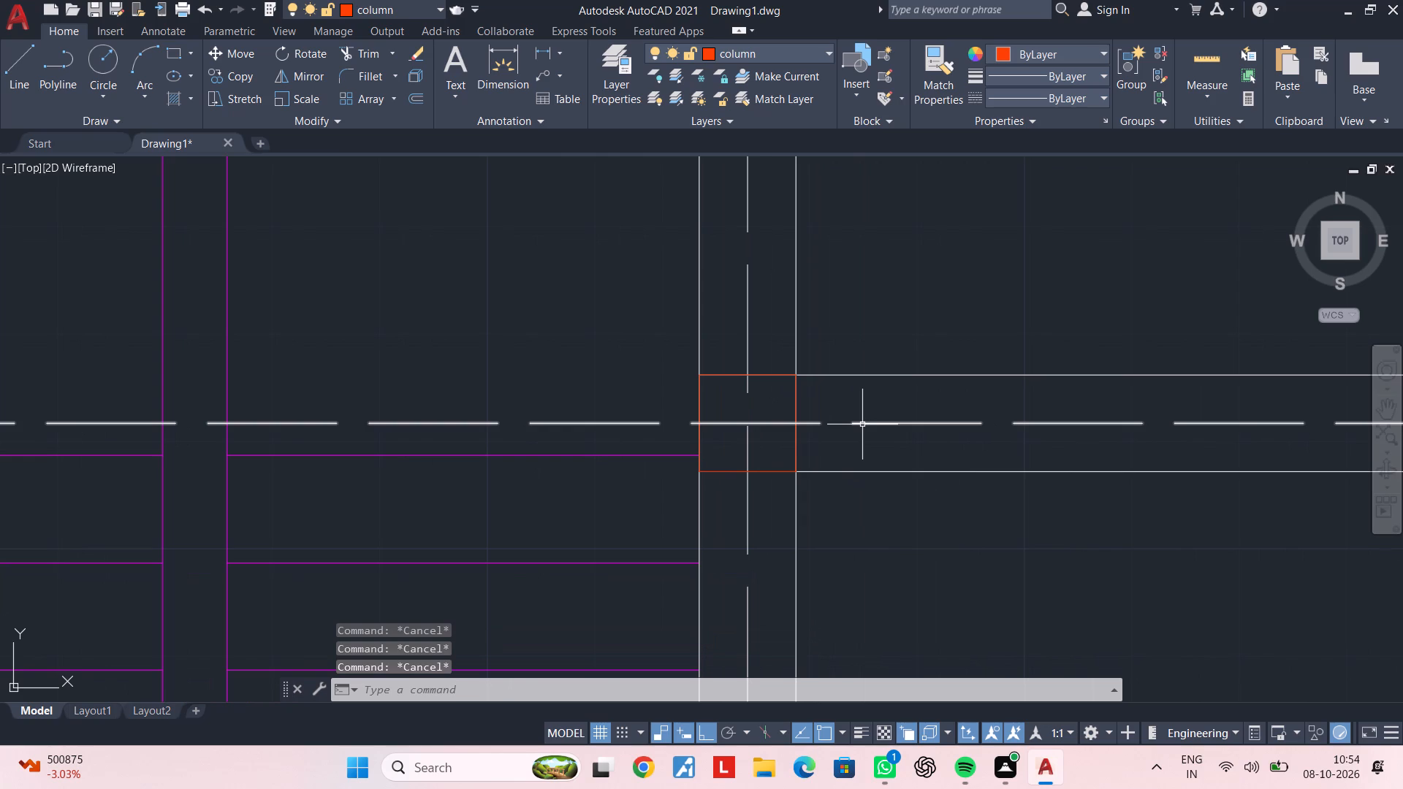
Trim the dashed horizontal and vertical centreline pieces inside the new column on the staircase's east wall.
type("tr")
key("space")
left_click(769, 423)
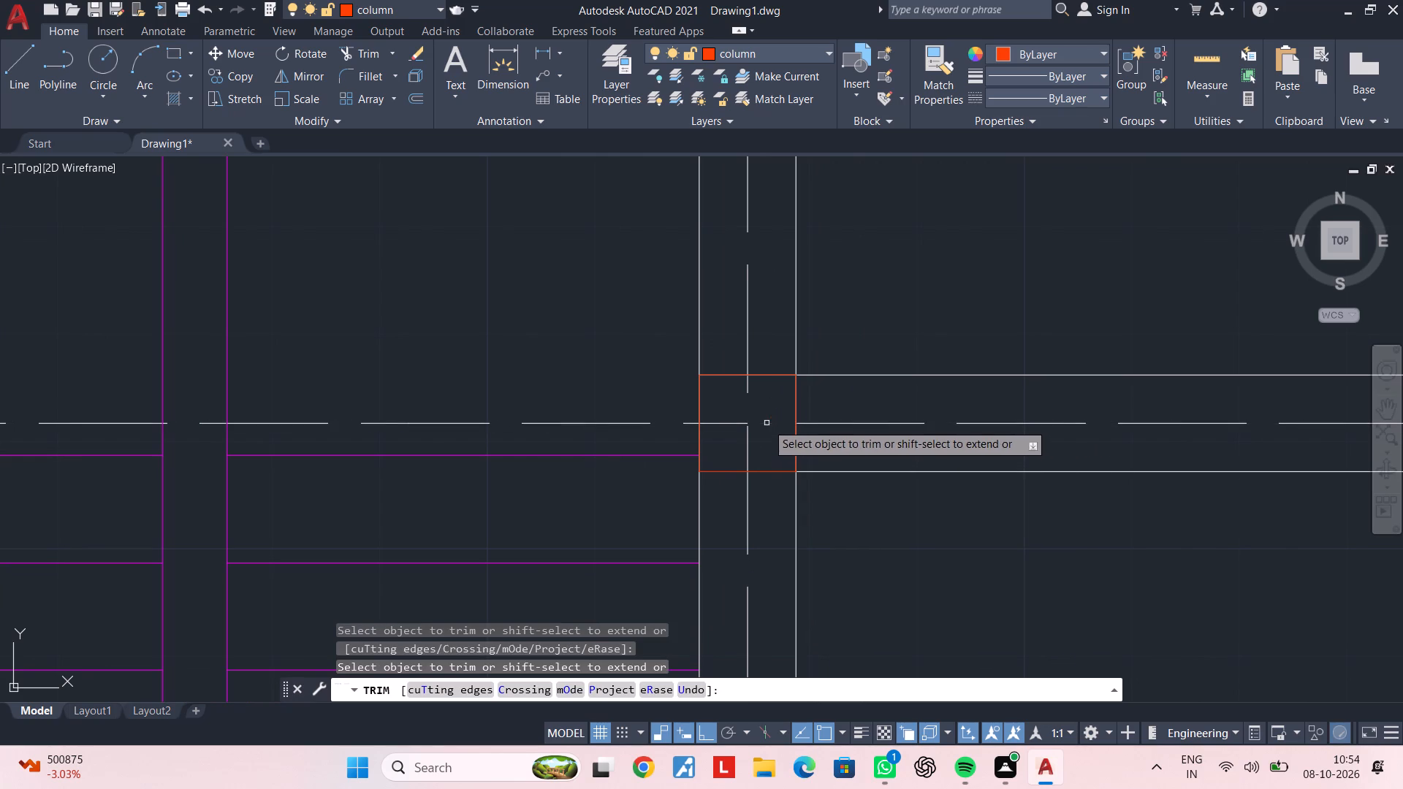
left_click(745, 394)
left_click(750, 439)
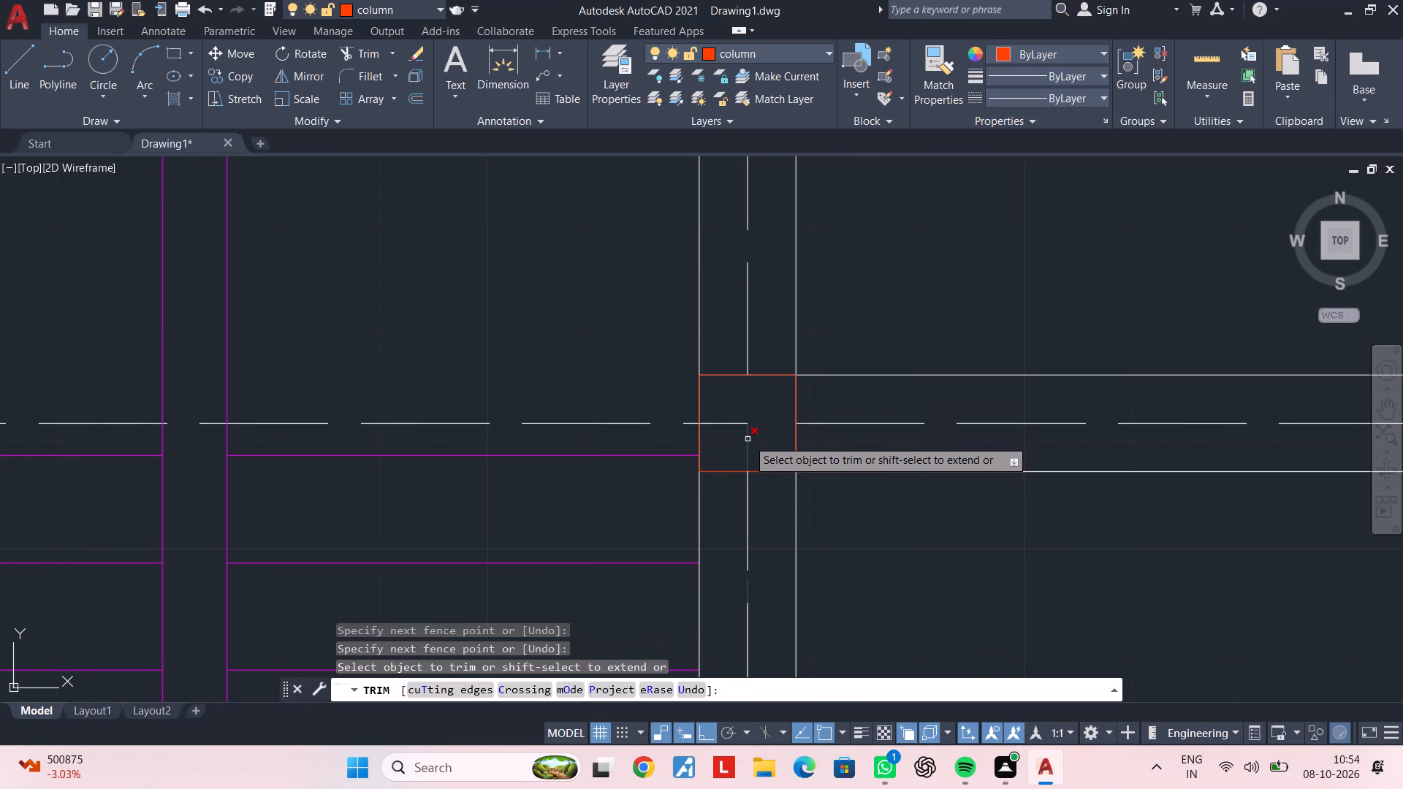
left_click(748, 439)
left_click(743, 424)
scroll(844, 426, "down", 2)
middle_click_drag(867, 430, 739, 423)
key("Escape")
key("Escape")
middle_click_drag(867, 433, 766, 430)
key("Escape")
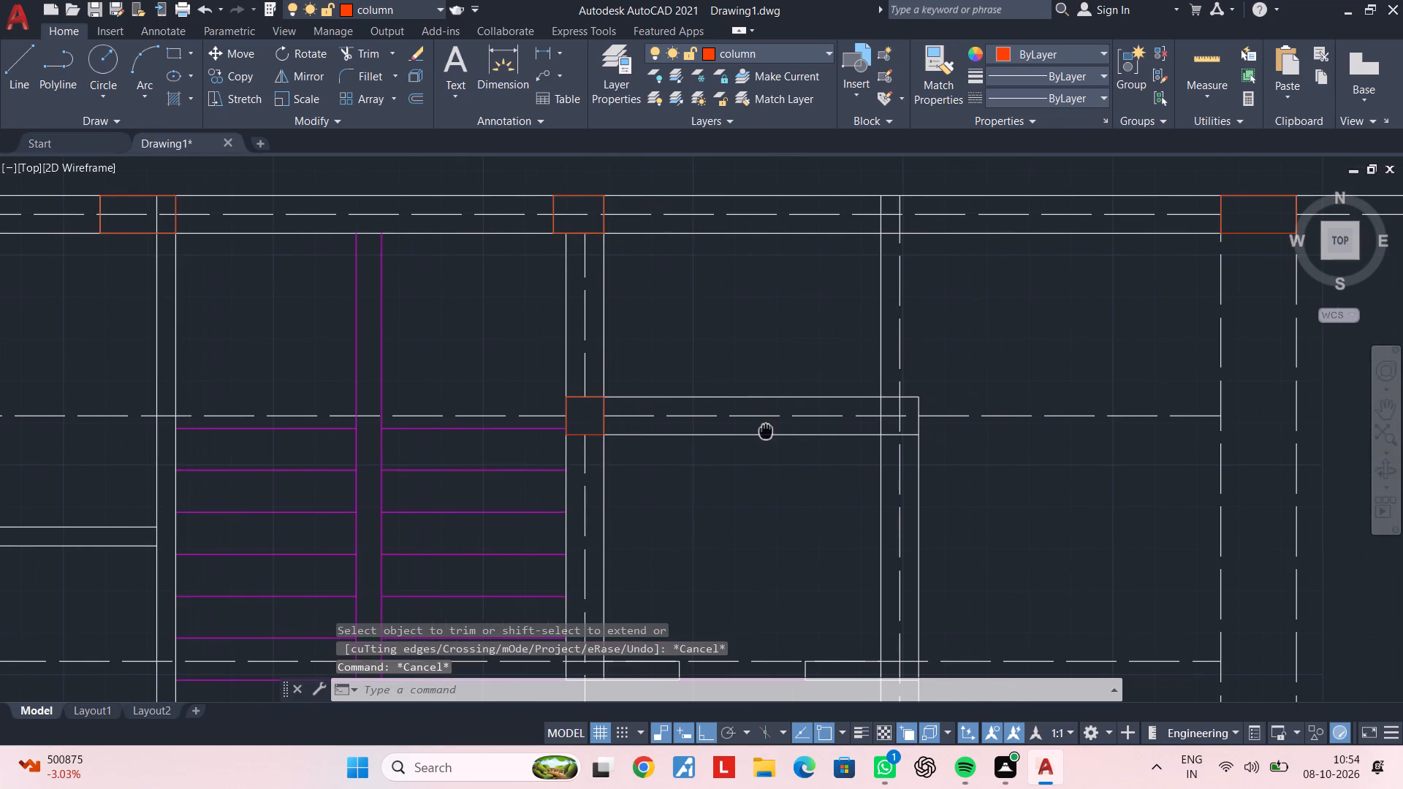
key("Escape")
key("Escape")
key("Escape")
key("Escape")
key("Escape")
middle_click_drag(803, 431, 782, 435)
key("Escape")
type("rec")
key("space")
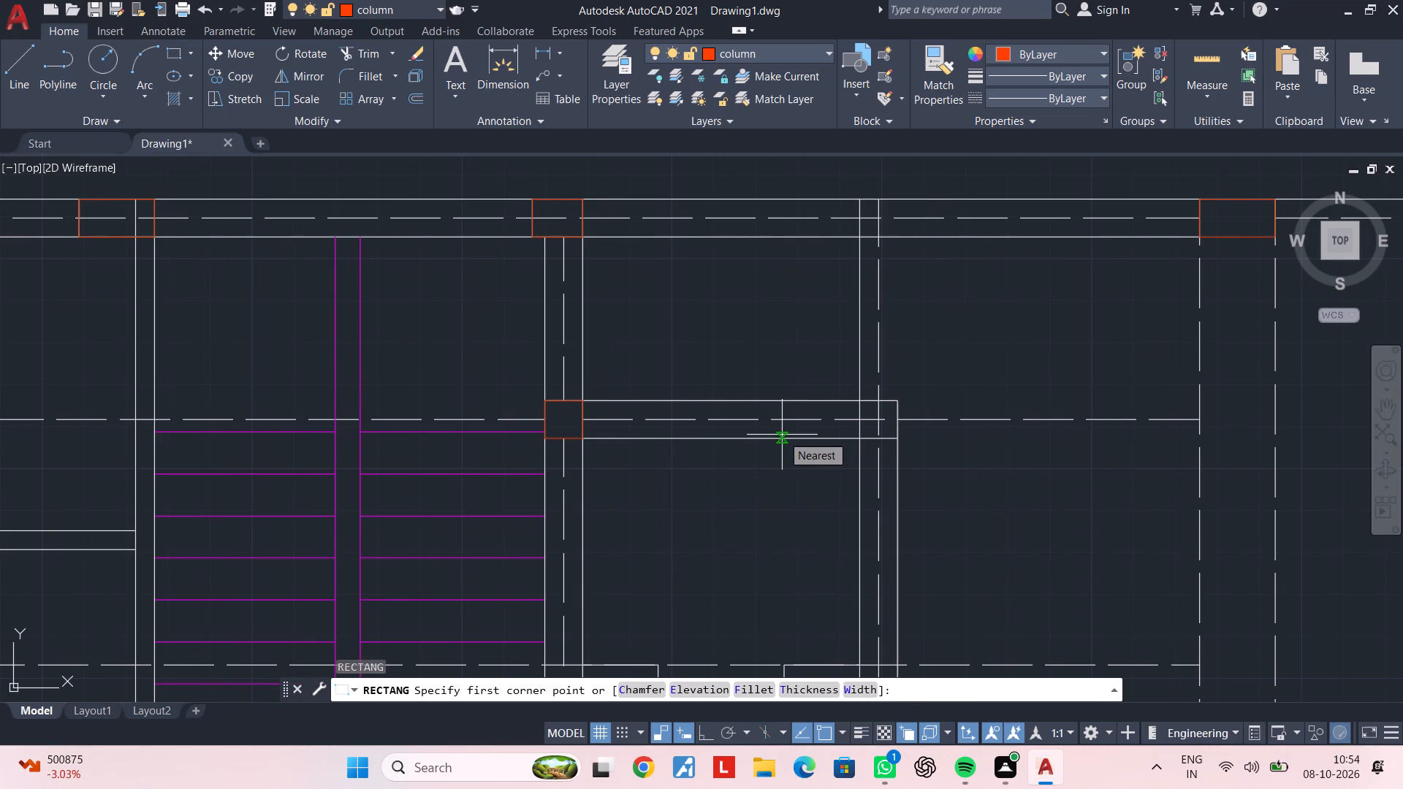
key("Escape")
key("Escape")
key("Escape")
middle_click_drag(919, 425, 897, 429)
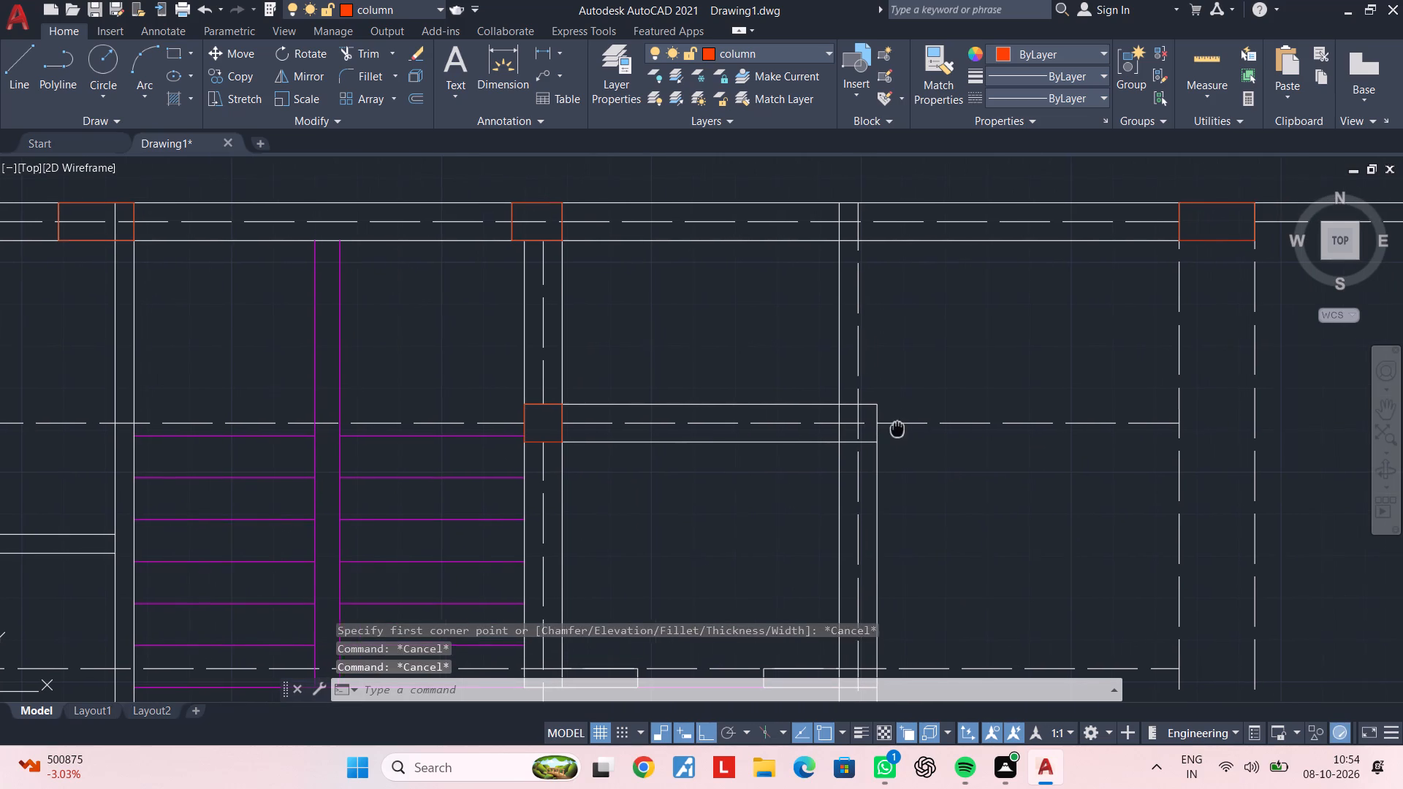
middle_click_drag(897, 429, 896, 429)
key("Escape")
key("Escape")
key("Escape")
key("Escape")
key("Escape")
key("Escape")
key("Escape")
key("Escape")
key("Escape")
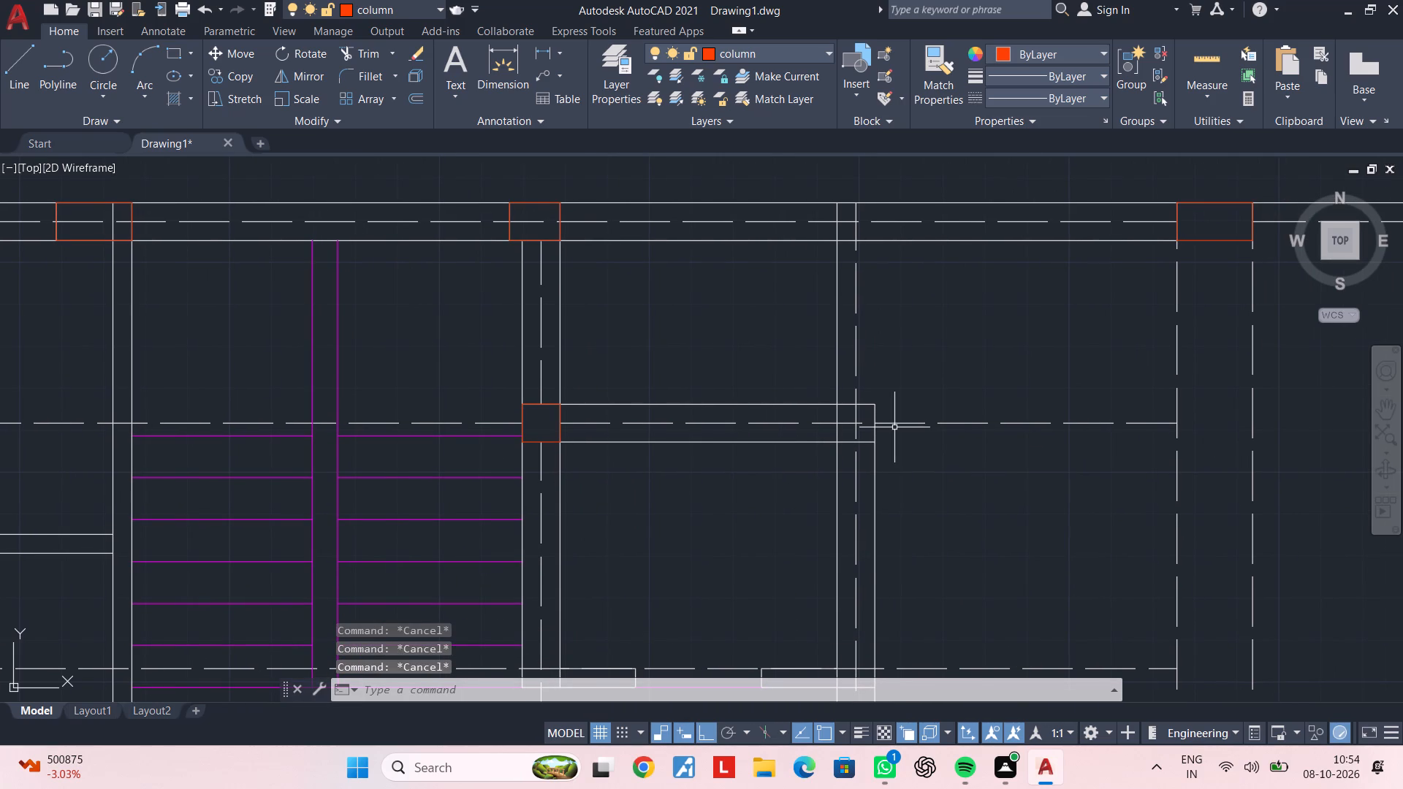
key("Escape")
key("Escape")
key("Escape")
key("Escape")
Offset the dashed vertical centreline near the horizontal partition's east end 7.5" to the west.
type("of 7.5\"")
key("Return")
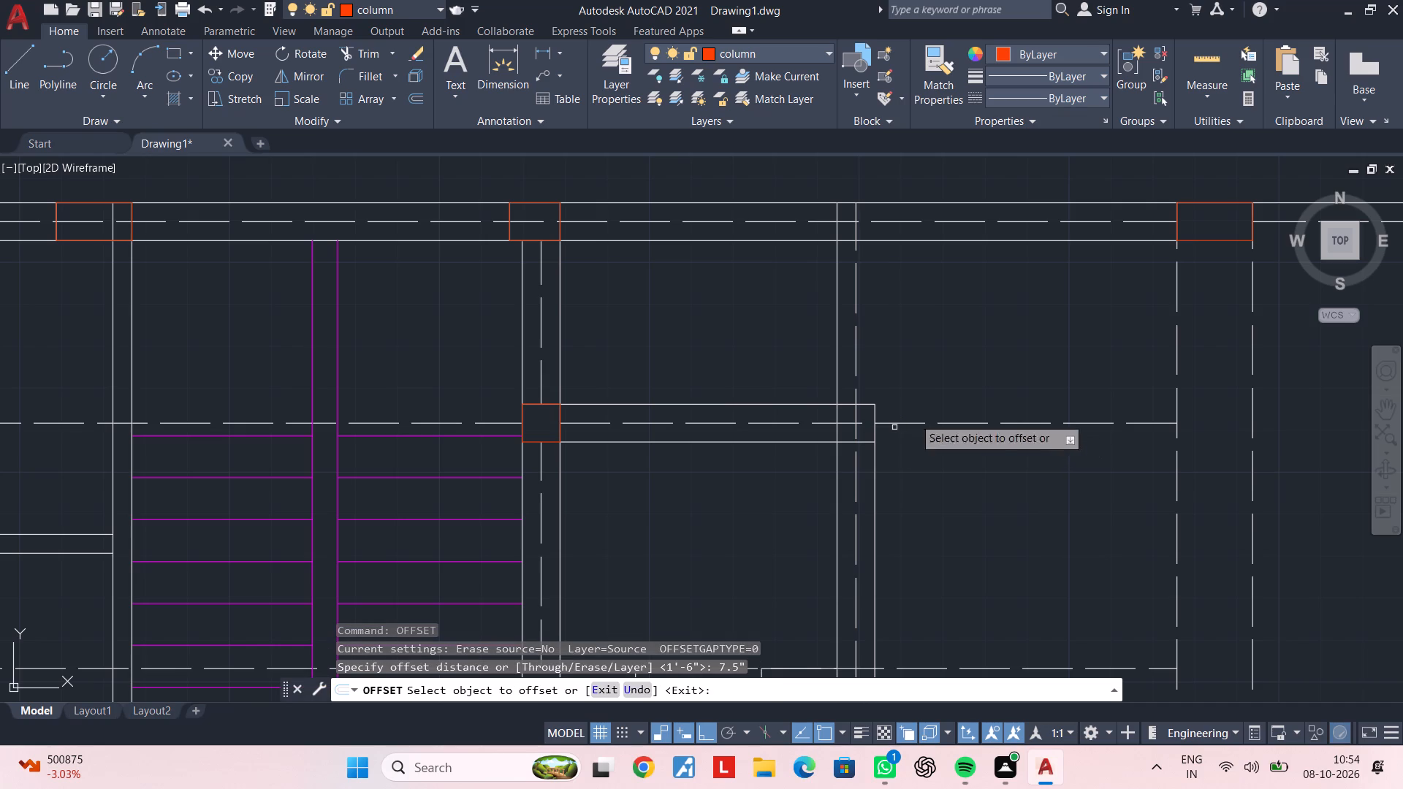
left_click(859, 430)
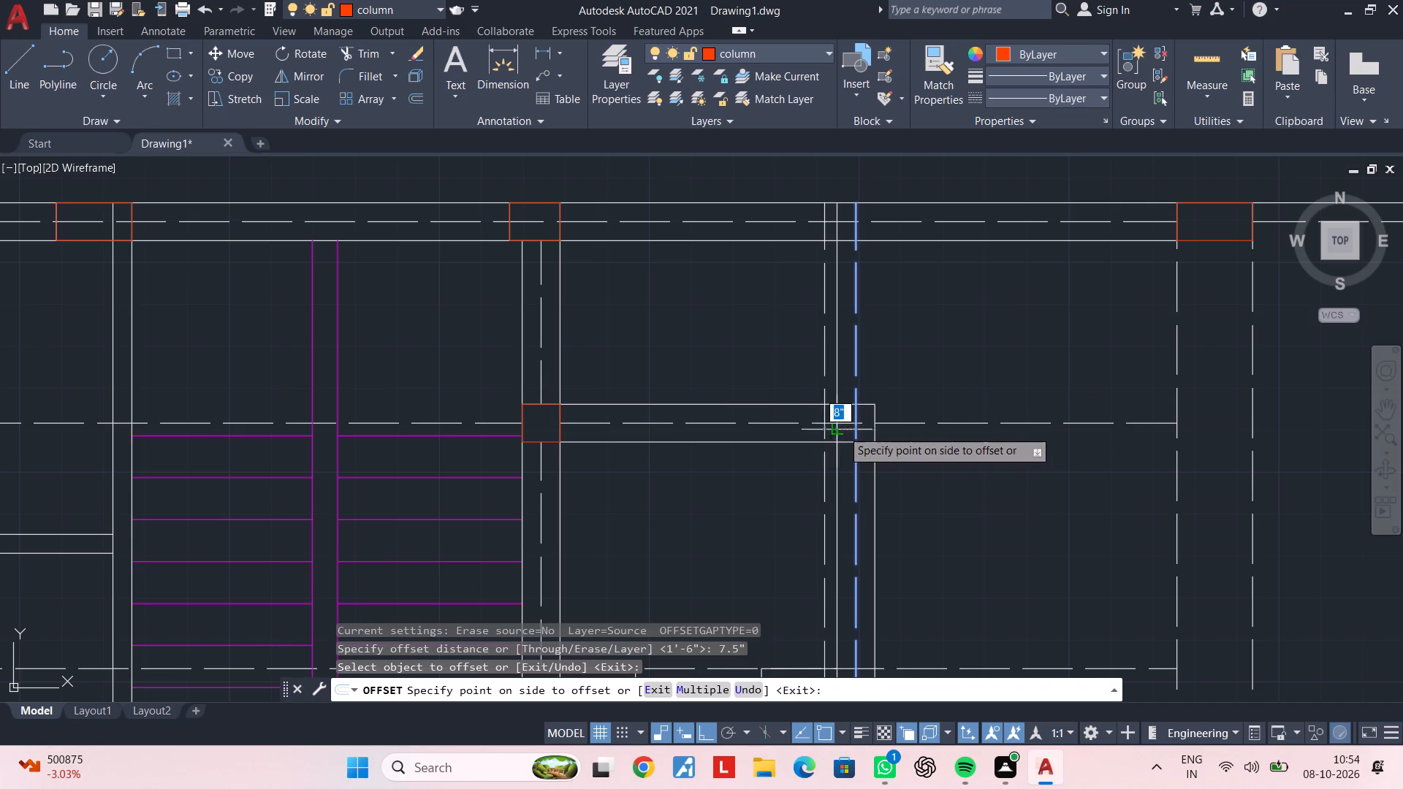
left_click(820, 430)
key("Escape")
key("Escape")
key("y")
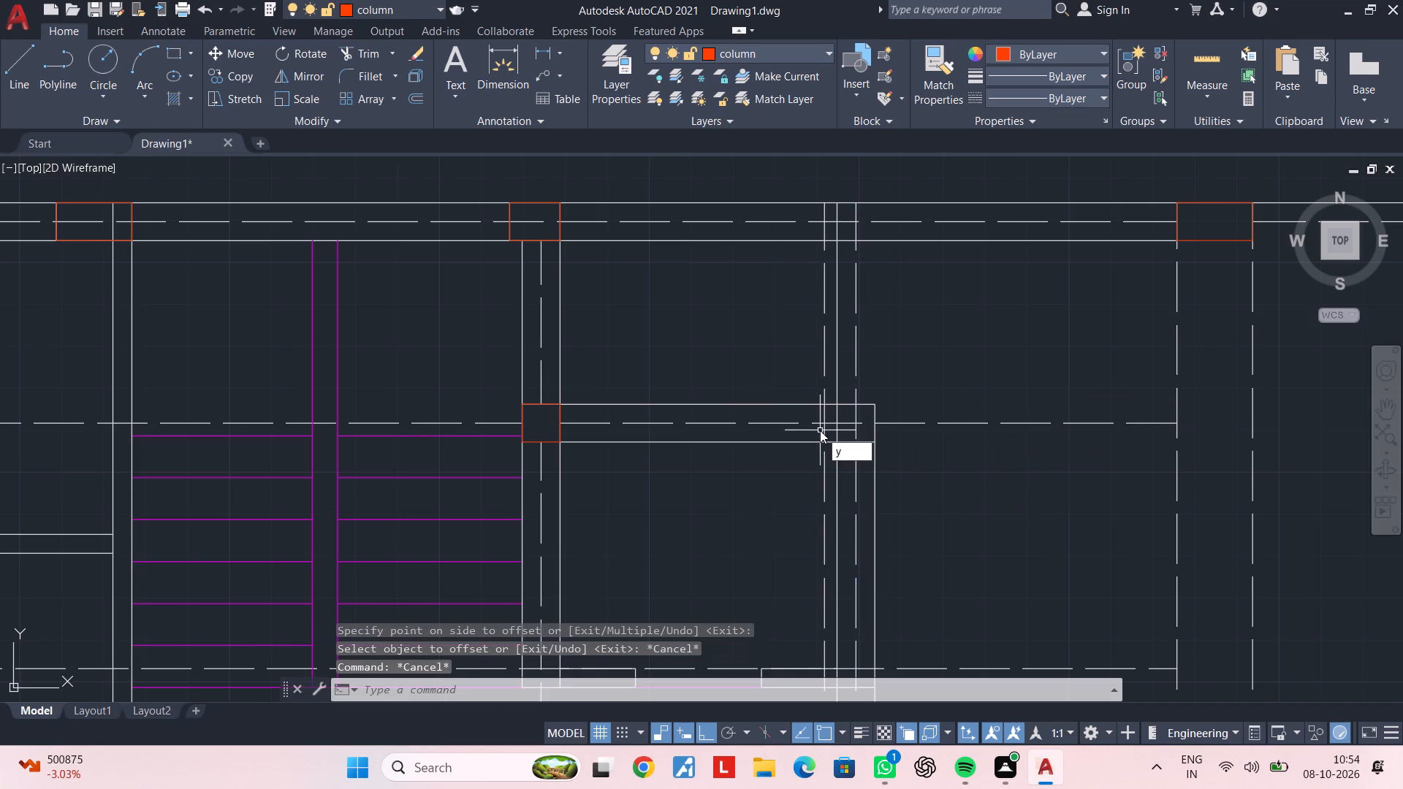
key("Escape")
Trim the new offset line above and below the horizontal partition, keeping only the piece between the partition's two lines.
type("tr")
key("space")
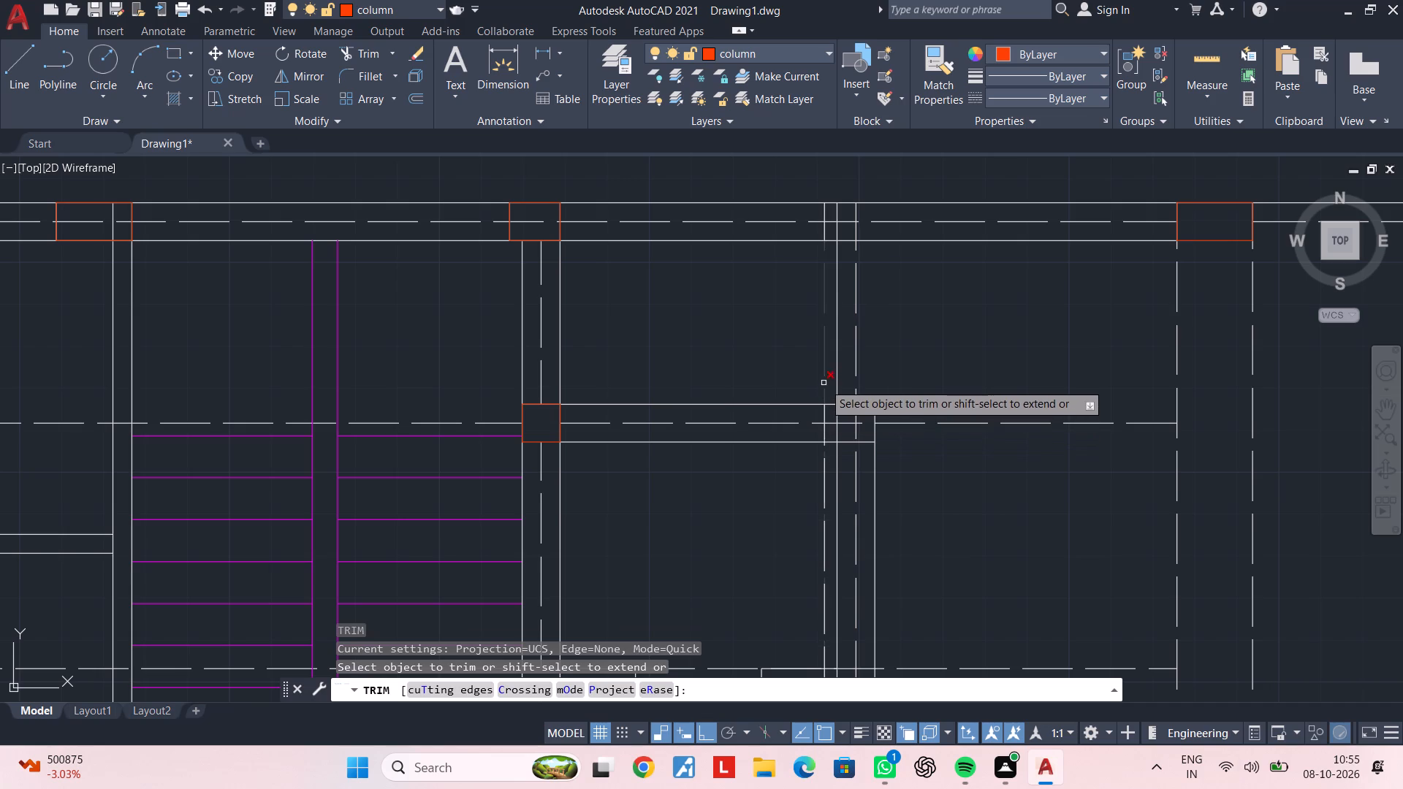
left_click(824, 383)
left_click(826, 228)
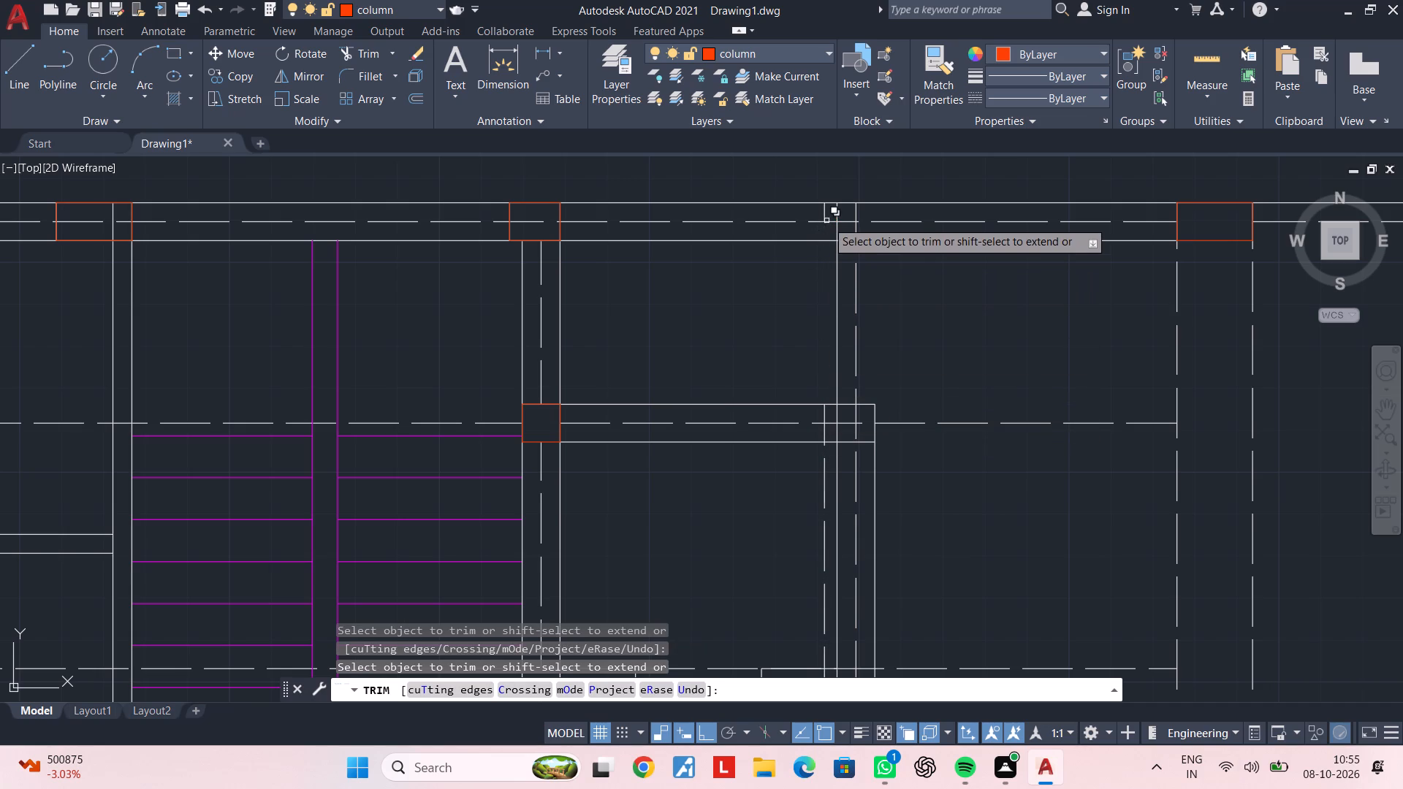
left_click(826, 213)
scroll(825, 450, "up", 1)
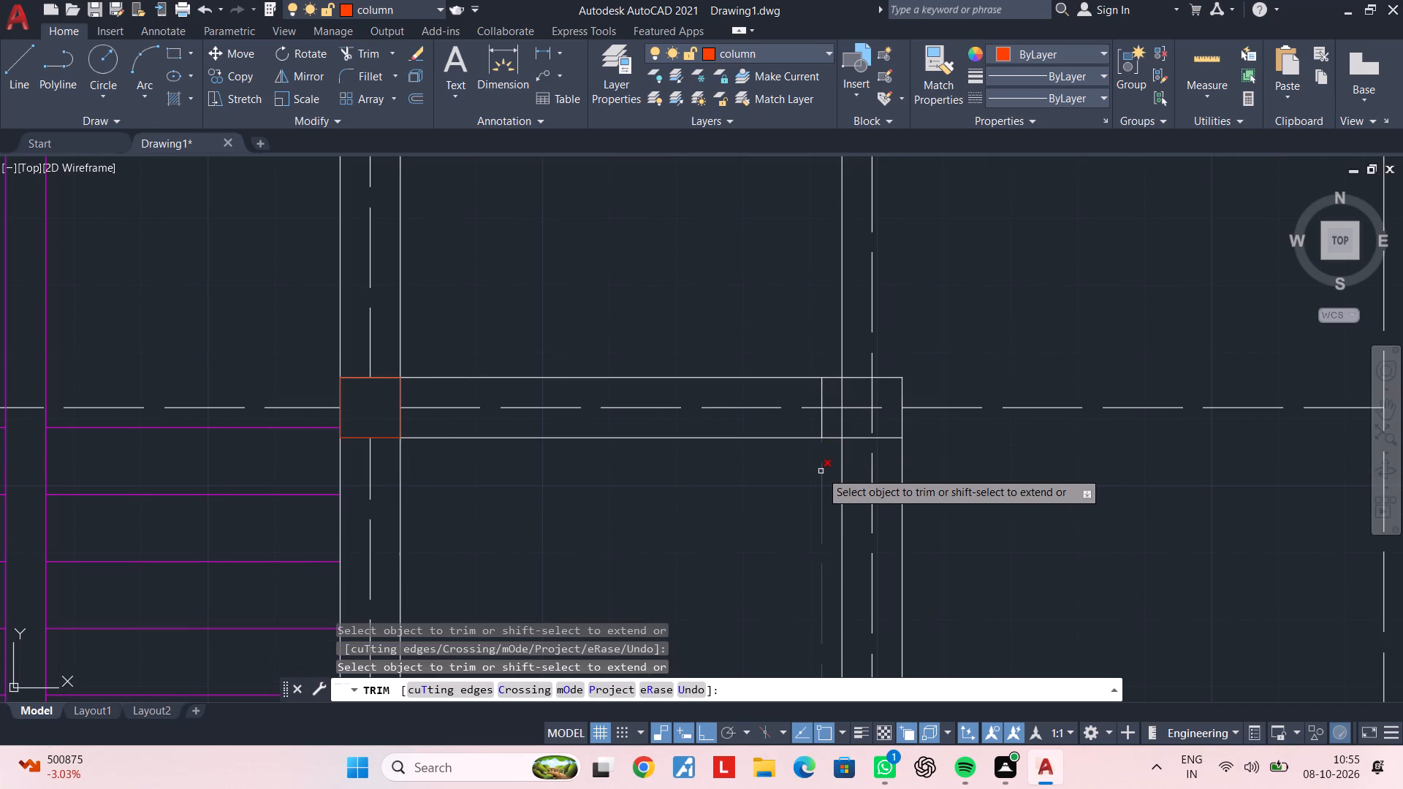
left_click(821, 471)
key("Escape")
key("Escape")
key("Escape")
Match the short offset piece inside the partition to the properties of the adjacent solid vertical wall line.
key("m")
type("a")
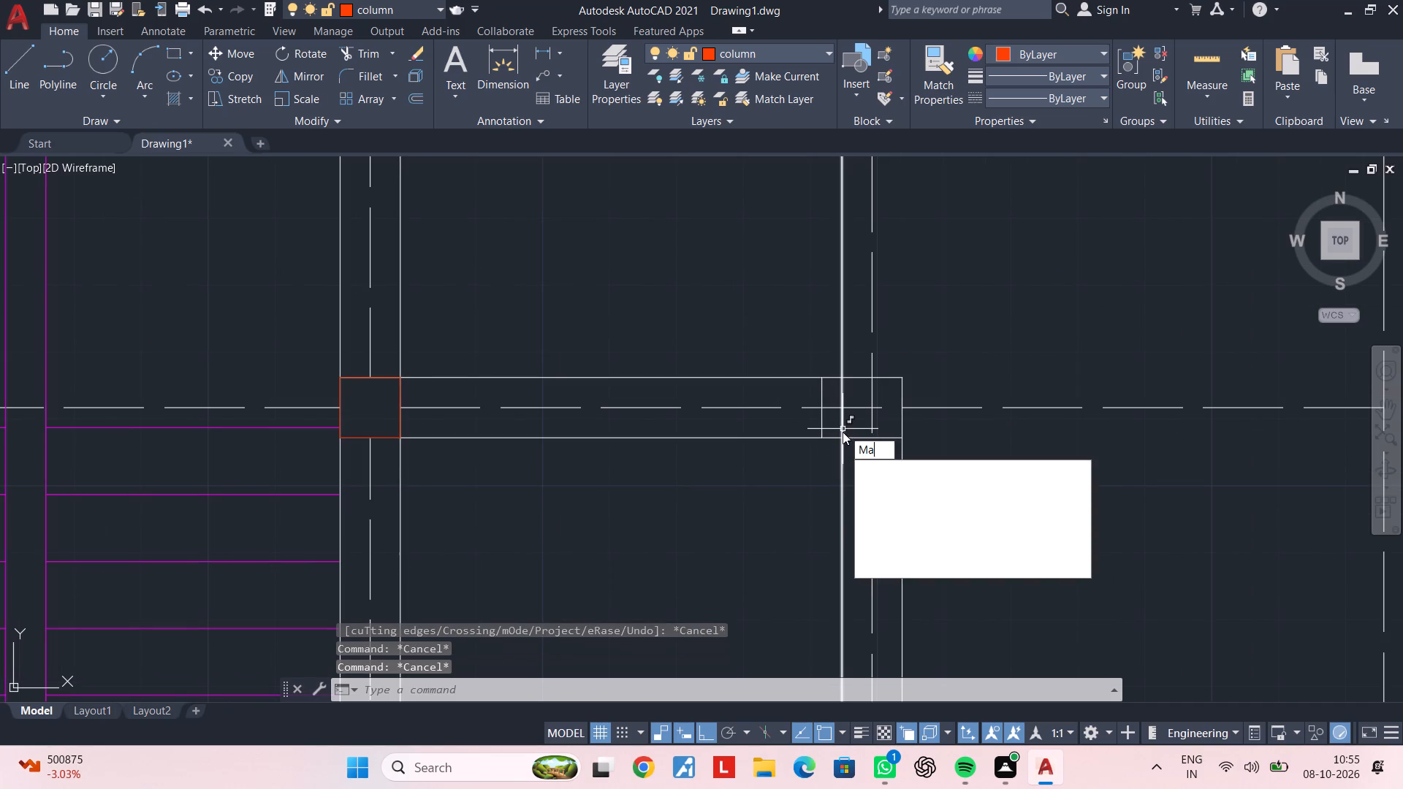
key("space")
left_click(841, 449)
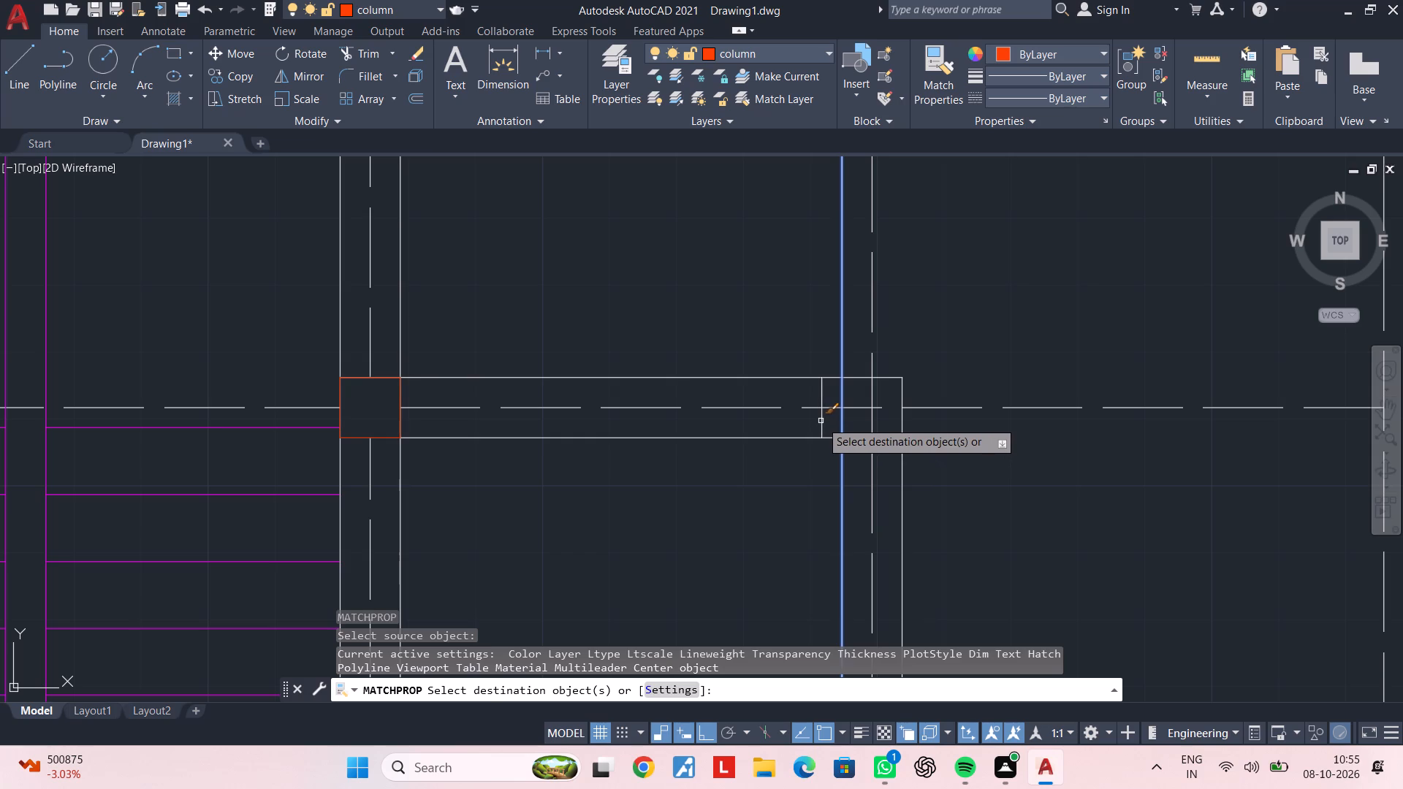
left_click(823, 419)
left_click(821, 419)
key("Escape")
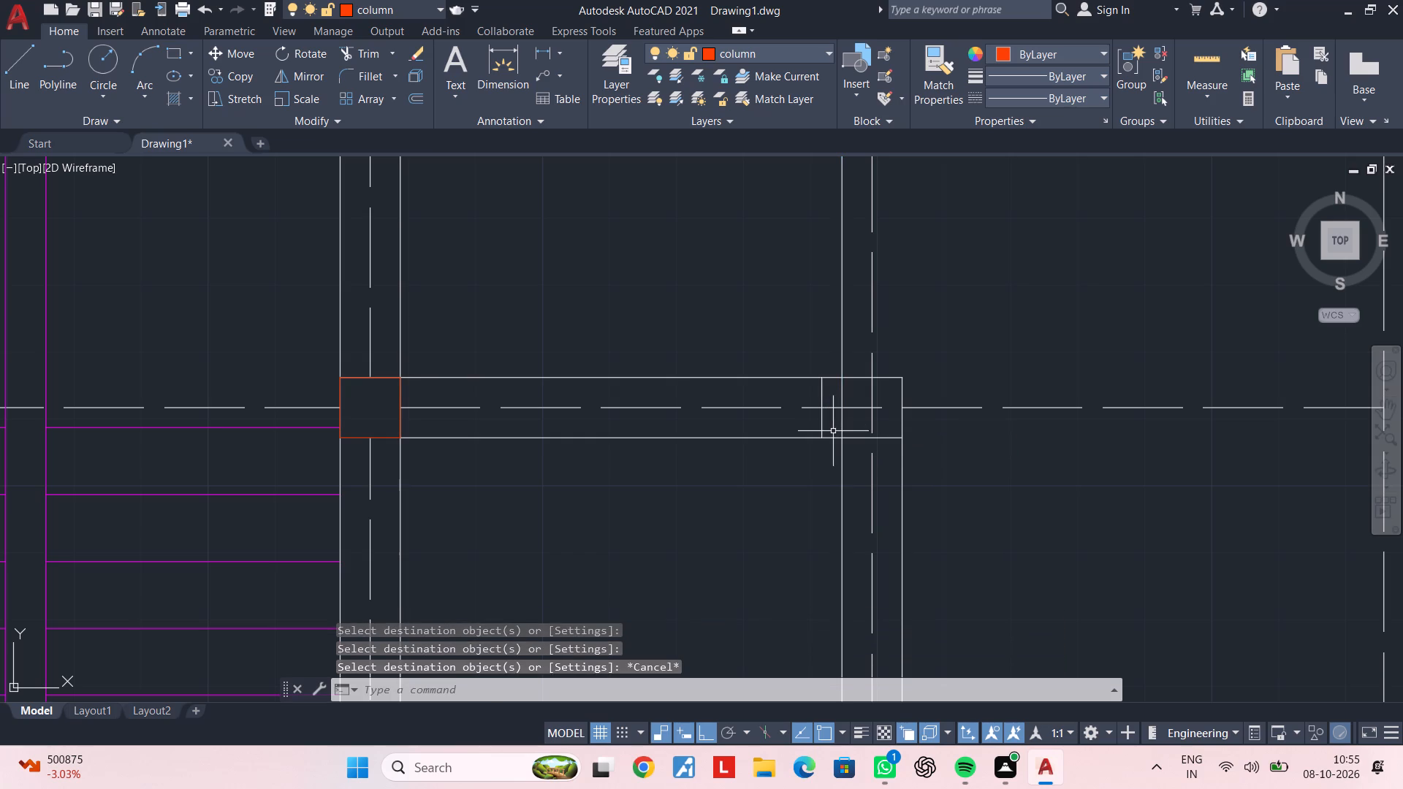
key("Escape")
key("Escape")
key("Escape")
key("Escape")
key("Escape")
Draw a column rectangle from the partition's northeast corner to the bottom end of the short vertical line.
type("rec")
key("space")
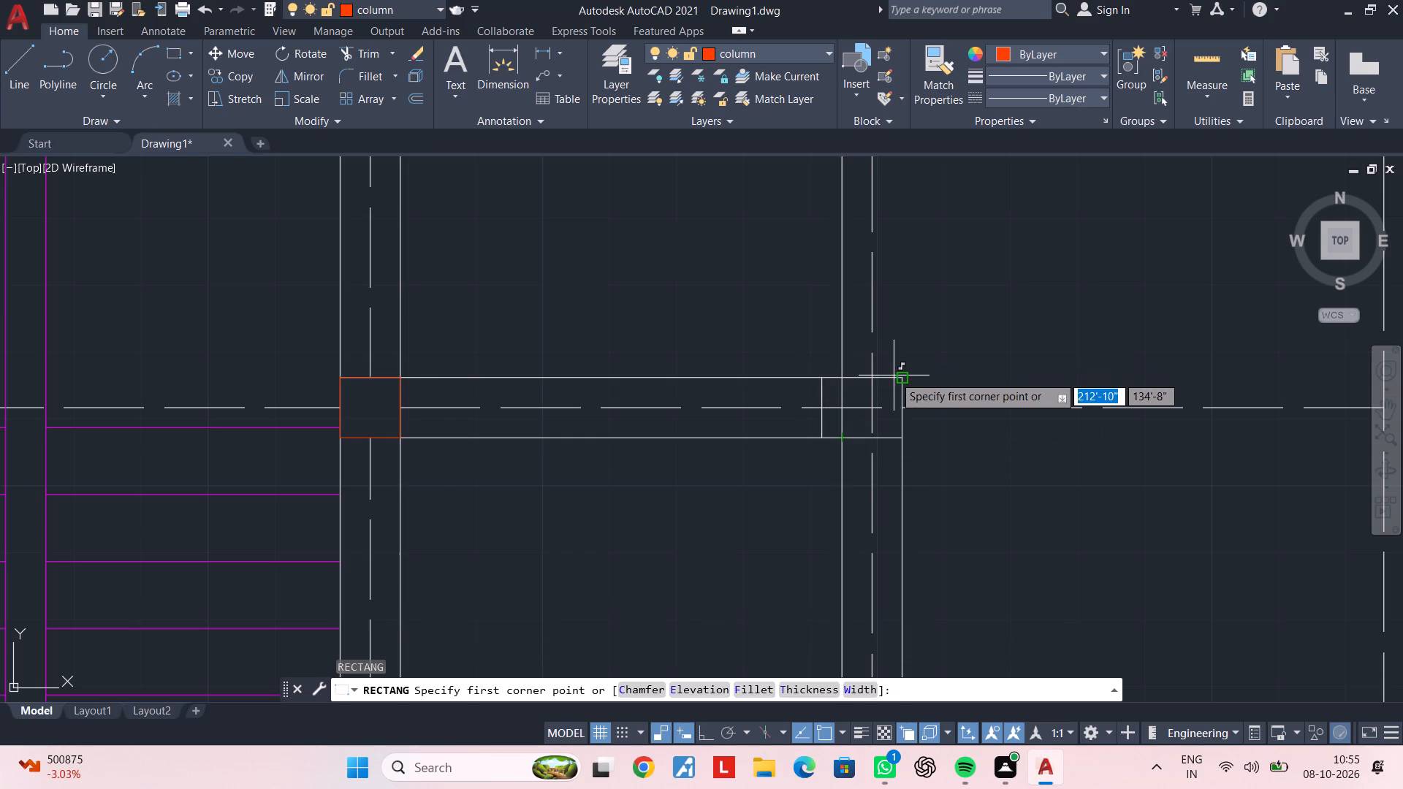
left_click(899, 378)
left_click(821, 438)
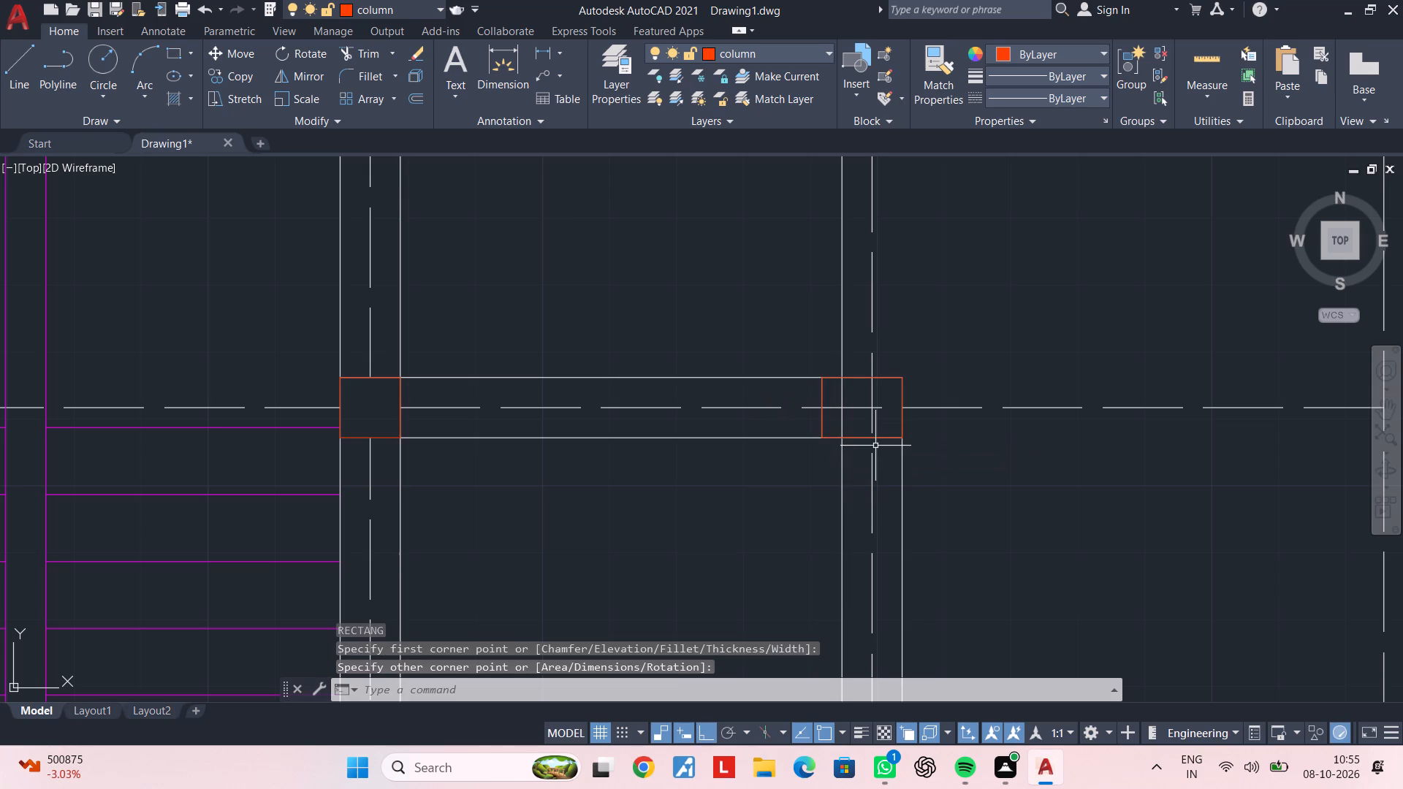
key("Escape")
key("Escape")
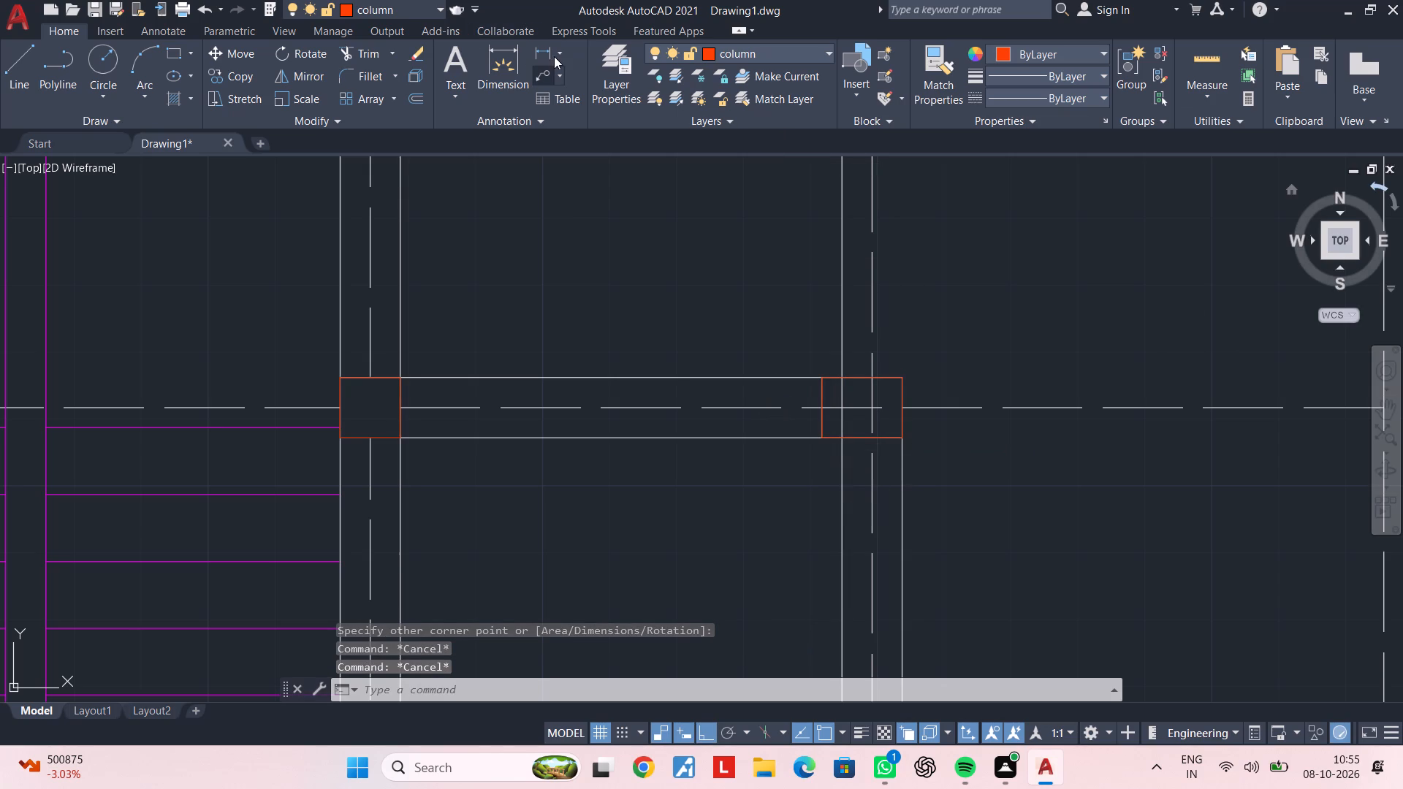
Check the width of the new column at the partition's east end with a linear dimension.
left_click(547, 53)
left_click(823, 433)
left_click(899, 438)
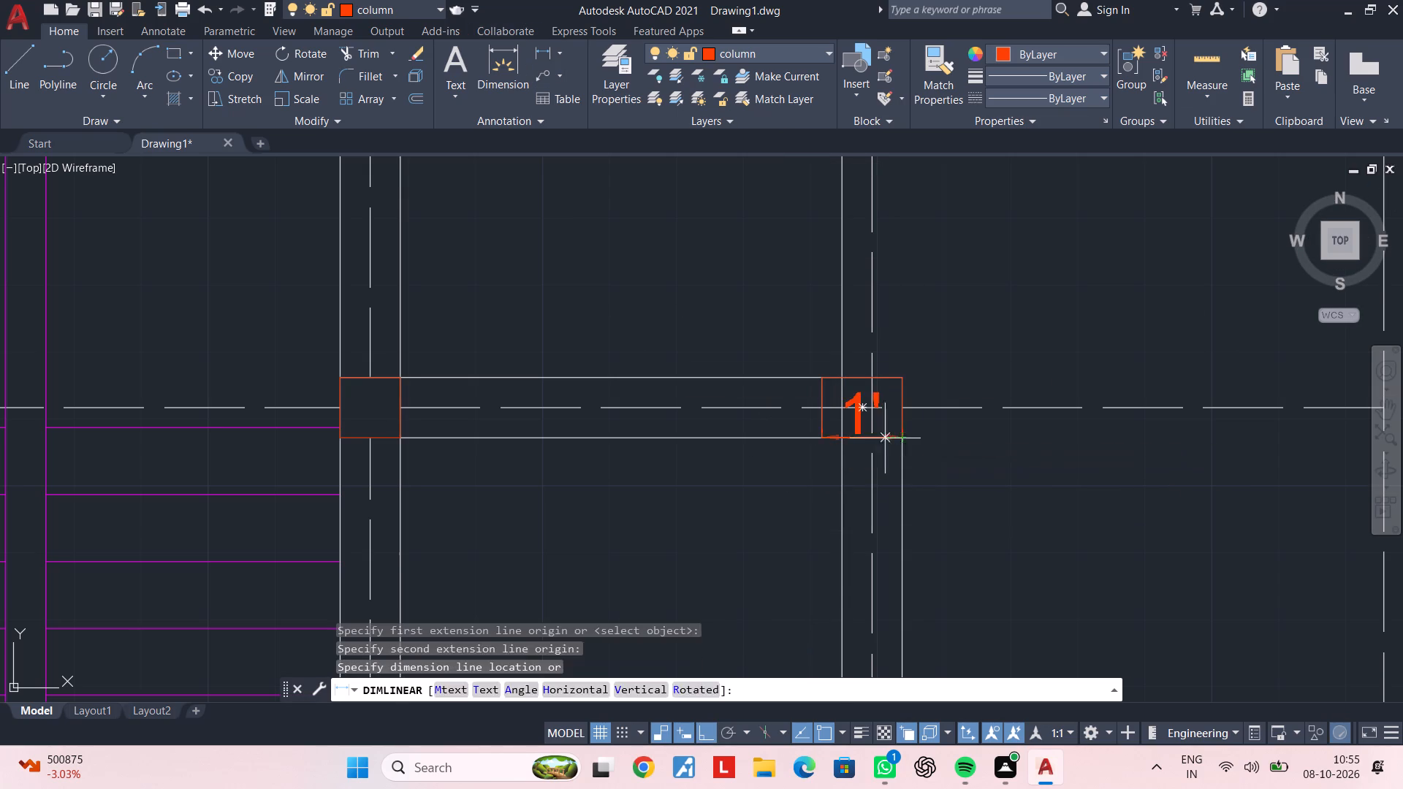
key("Escape")
key("Escape")
middle_click_drag(840, 441, 821, 437)
key("Escape")
key("Escape")
key("Escape")
key("Escape")
key("Escape")
key("Escape")
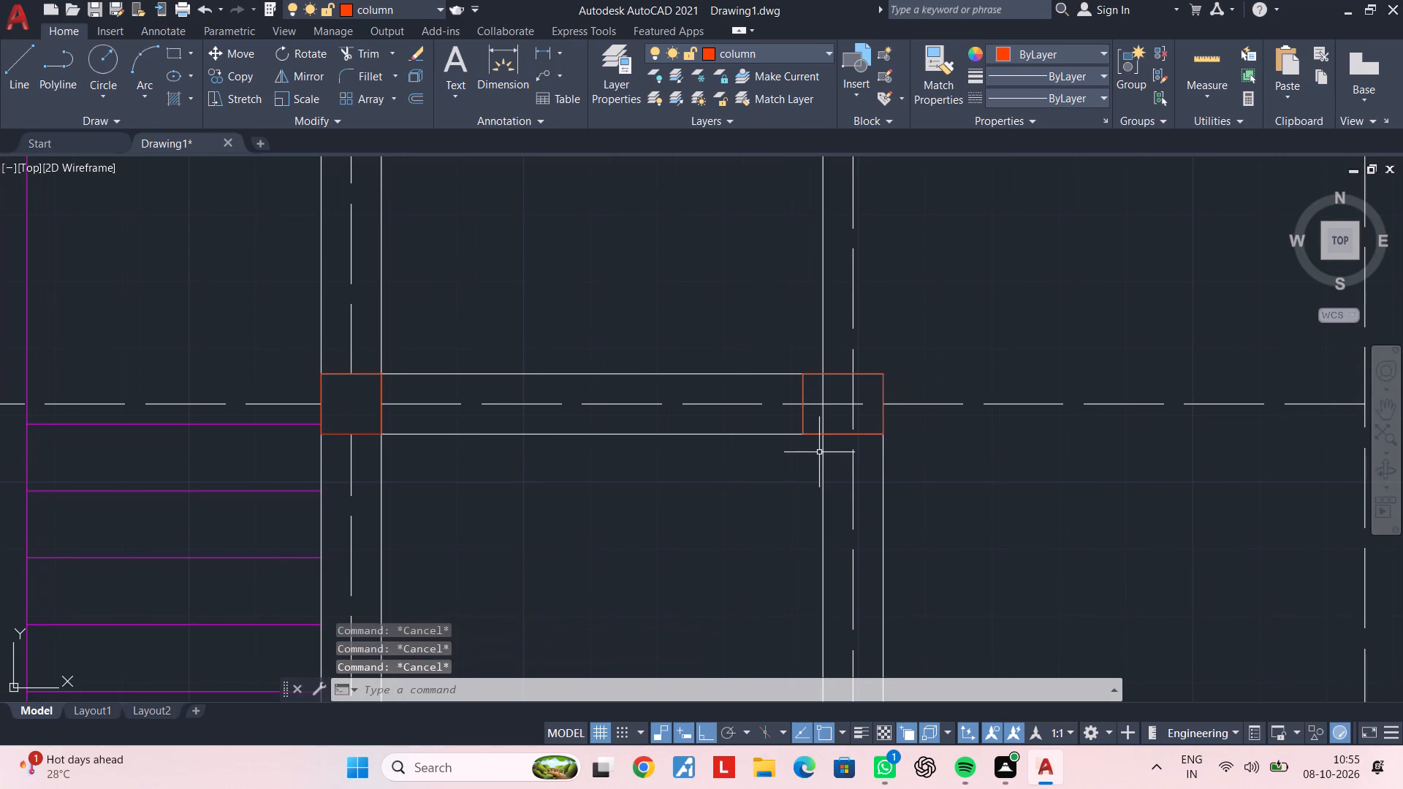
Trim the wall line and the dashed centrelines inside the column at the upper partition's east end.
middle_click_drag(818, 443, 816, 408)
key("Escape")
key("Escape")
key("Escape")
key("Escape")
key("Escape")
key("Escape")
key("Escape")
key("Escape")
key("Escape")
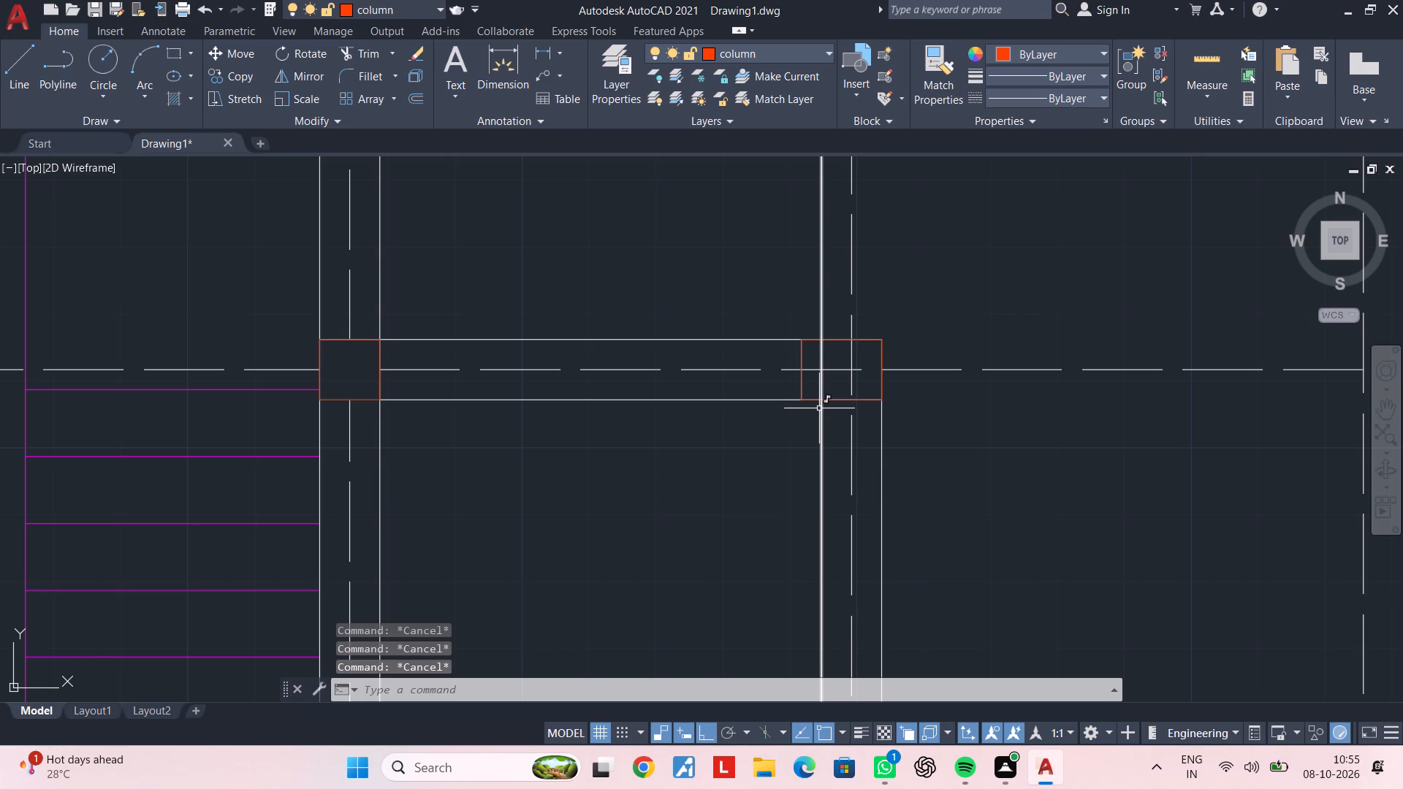
type("tr")
key("space")
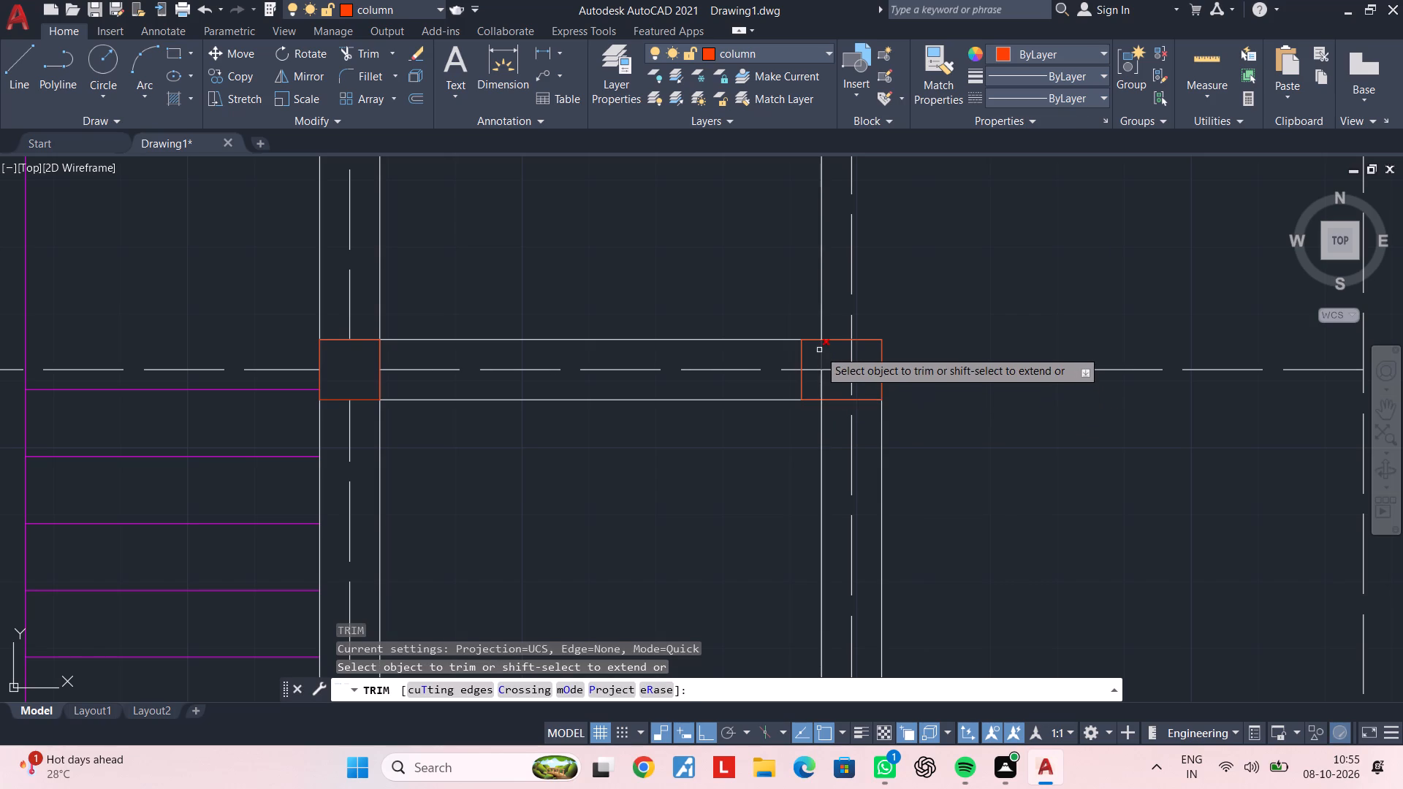
left_click(819, 350)
left_click(819, 386)
left_click(826, 370)
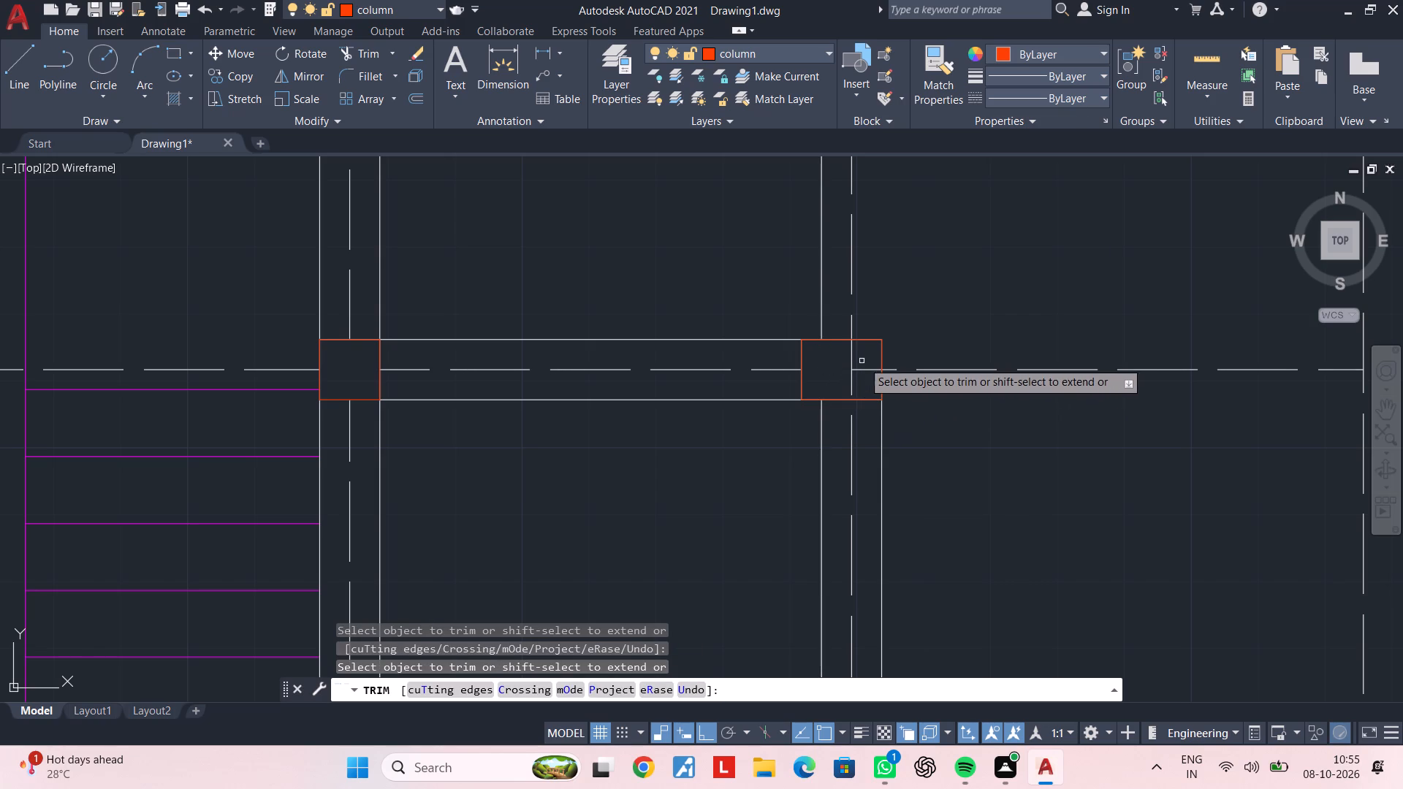
left_click(852, 360)
left_click(861, 370)
left_click(849, 379)
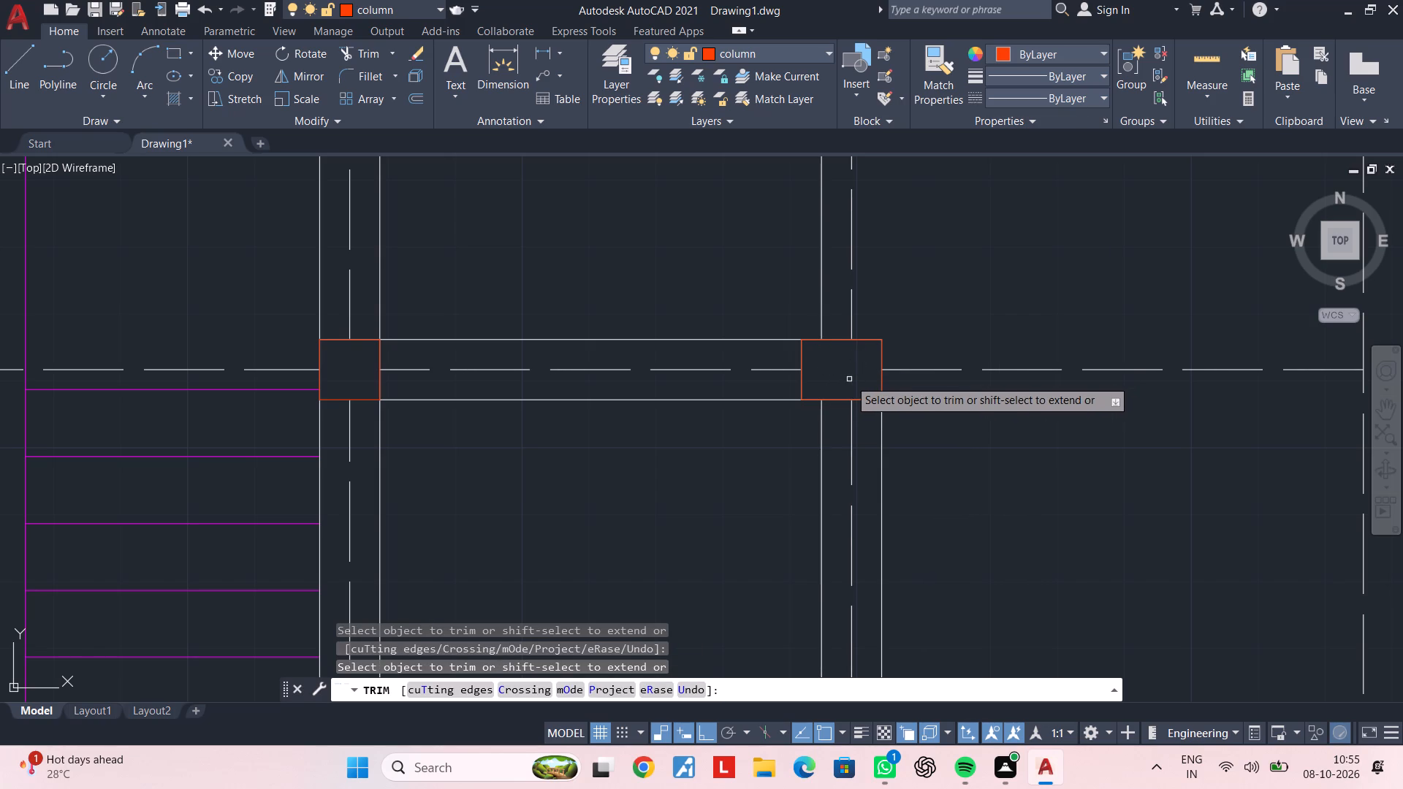
key("Escape")
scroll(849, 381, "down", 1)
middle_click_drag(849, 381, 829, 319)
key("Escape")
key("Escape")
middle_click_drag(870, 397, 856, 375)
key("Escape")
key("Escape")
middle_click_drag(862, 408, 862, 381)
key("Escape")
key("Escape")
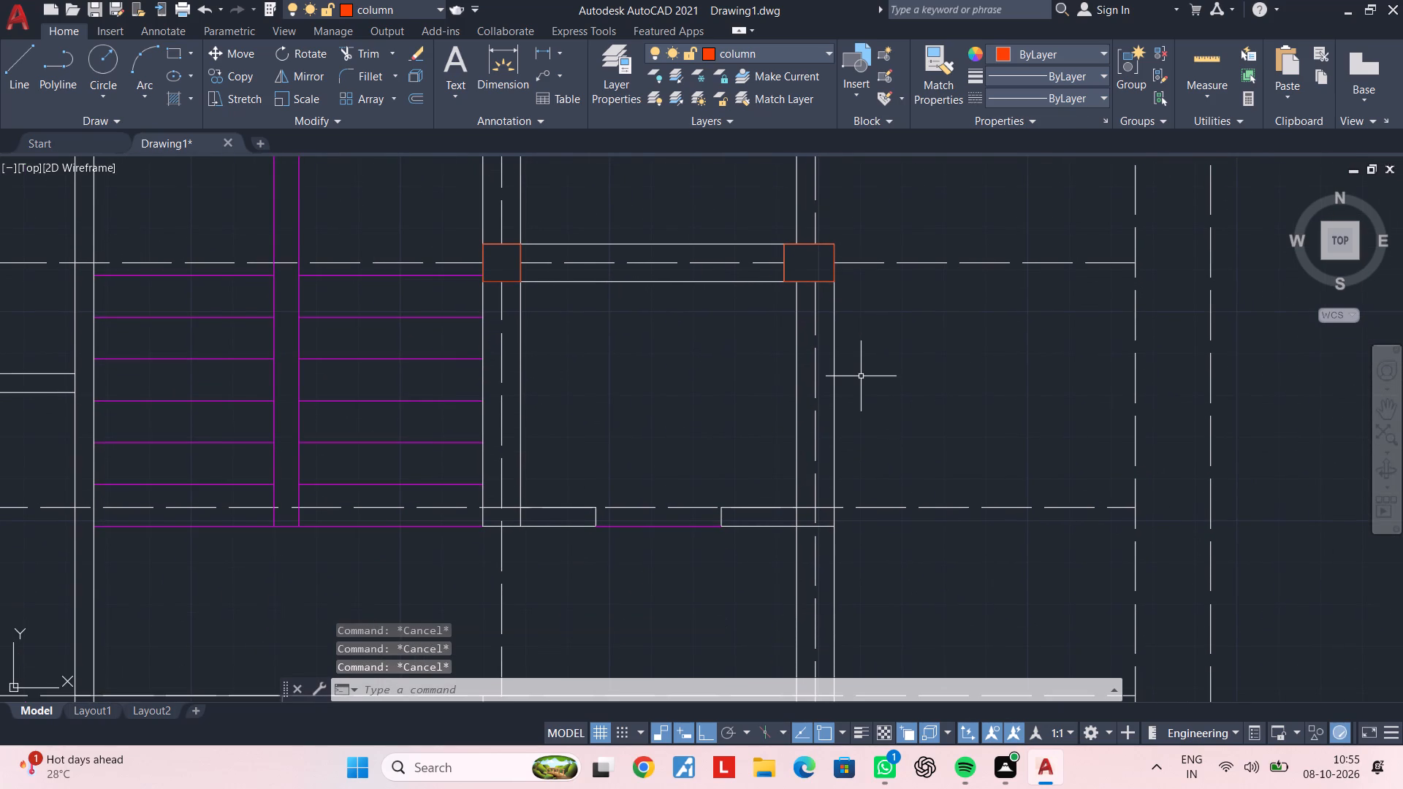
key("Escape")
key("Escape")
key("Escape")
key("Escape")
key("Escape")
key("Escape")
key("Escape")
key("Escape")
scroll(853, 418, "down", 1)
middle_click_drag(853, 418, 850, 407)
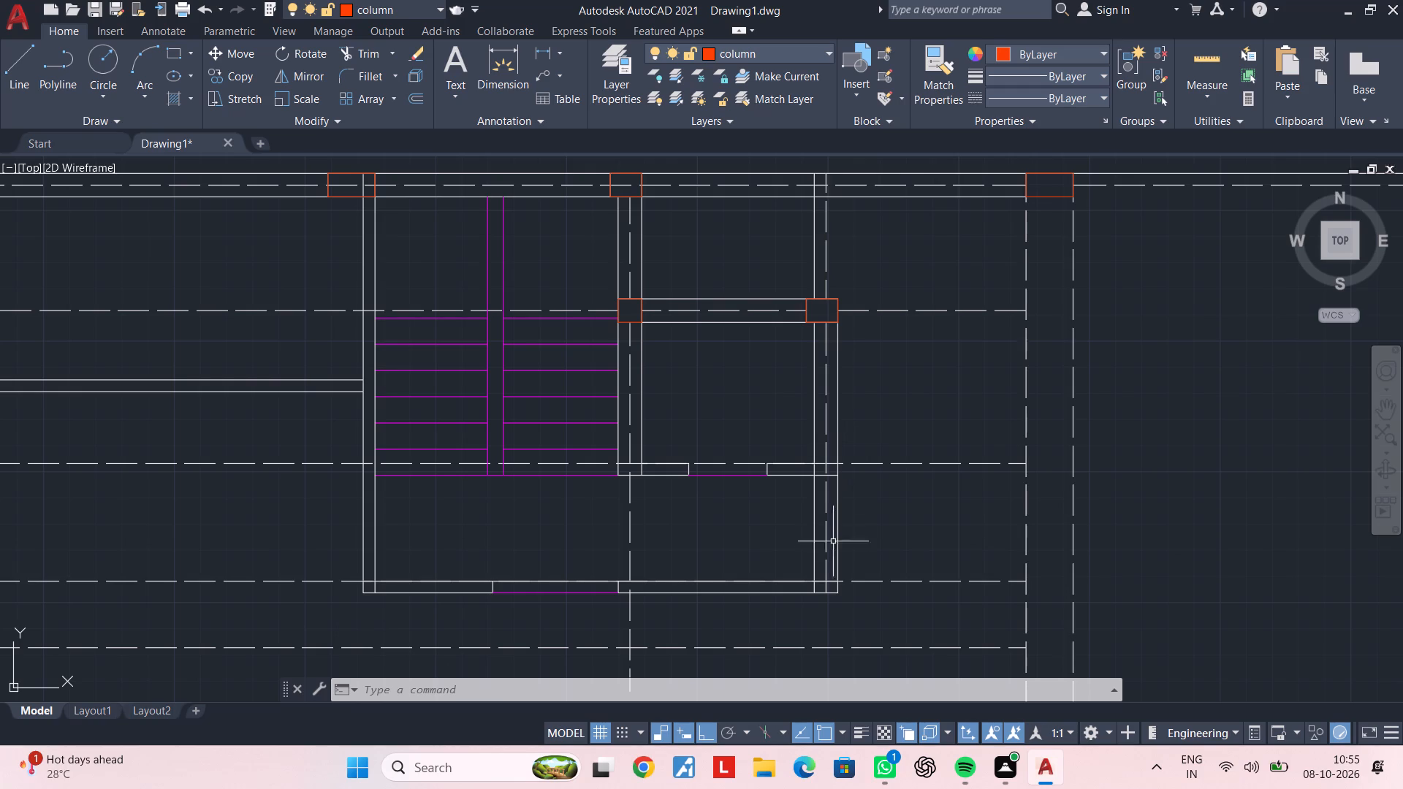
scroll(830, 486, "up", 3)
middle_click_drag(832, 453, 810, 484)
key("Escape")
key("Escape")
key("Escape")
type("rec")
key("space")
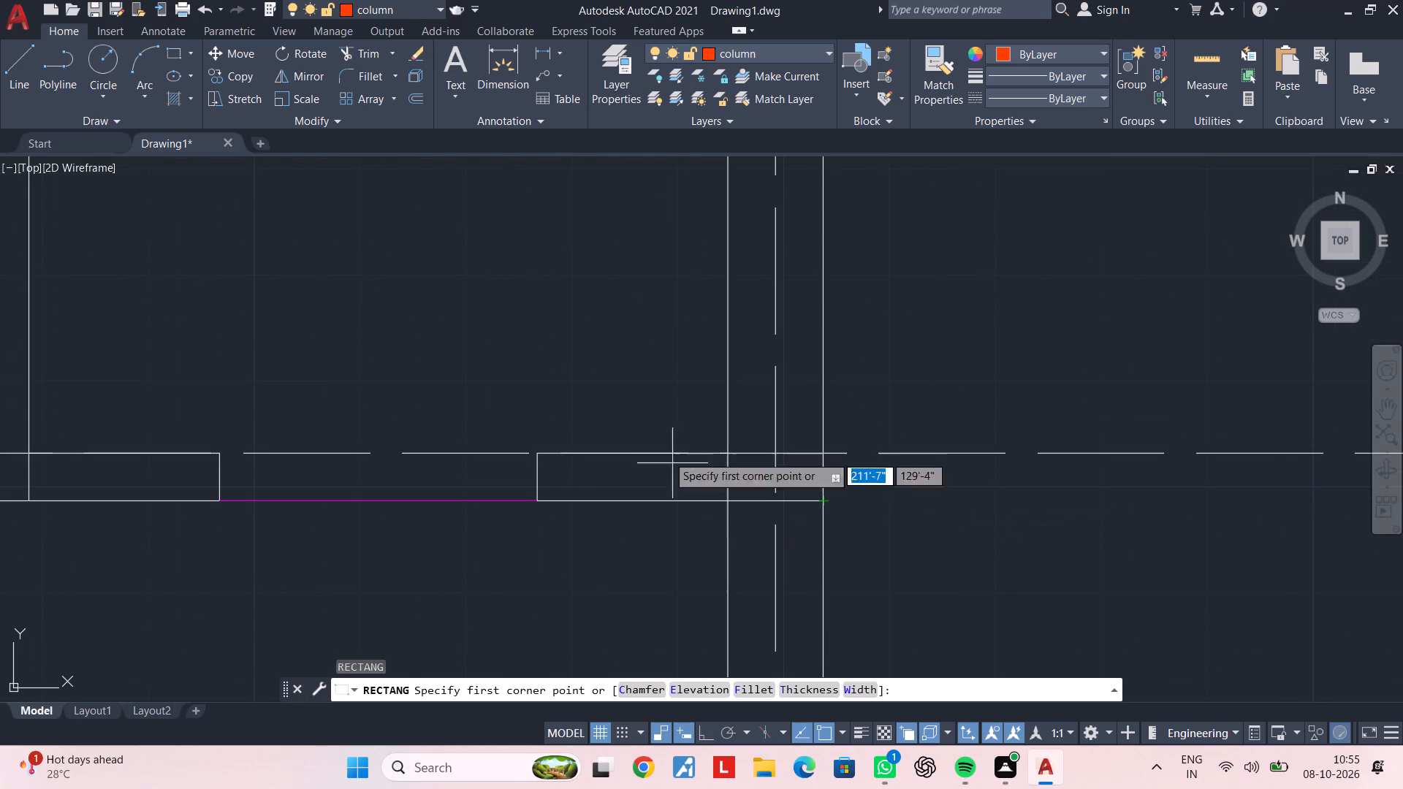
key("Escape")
Check the vertical wall's width at the lower partition's east end with a linear dimension.
left_click(543, 48)
left_click(725, 503)
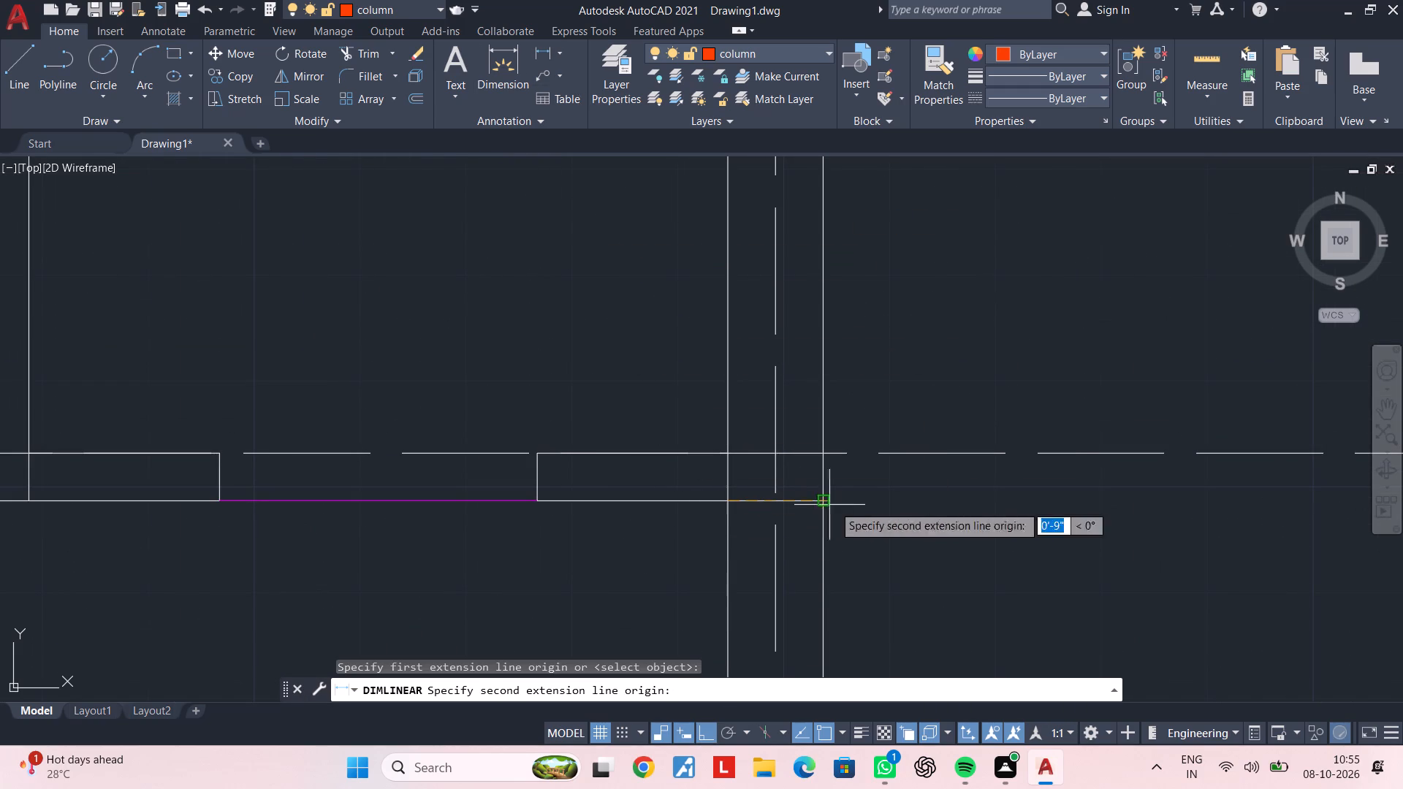
left_click(822, 504)
key("Escape")
key("Escape")
key("Escape")
Draw a 9" by 9" column rectangle extending northwest from the lower partition's southeast corner, within the vertical wall.
key("r")
key("e")
type("c")
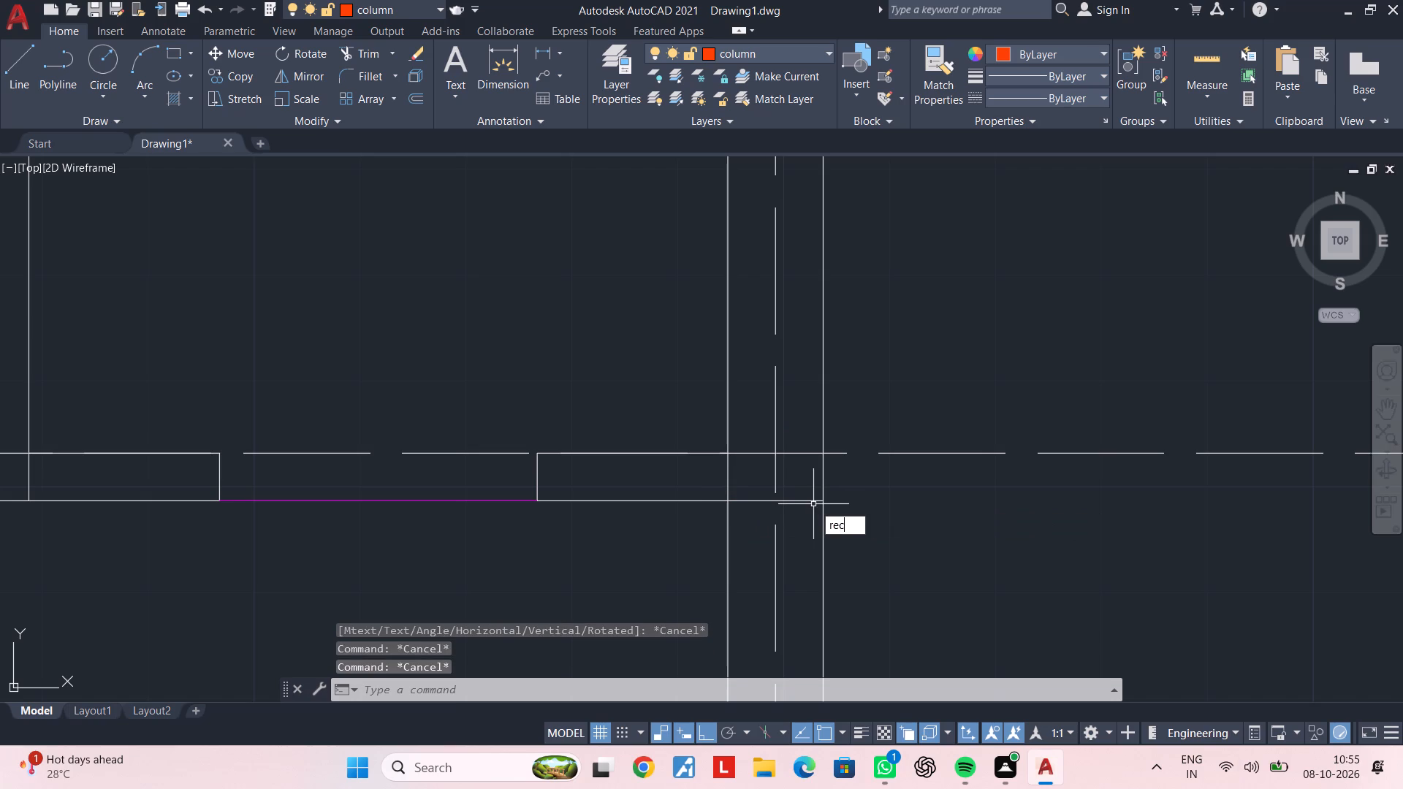
key("space")
left_click(824, 503)
type("d")
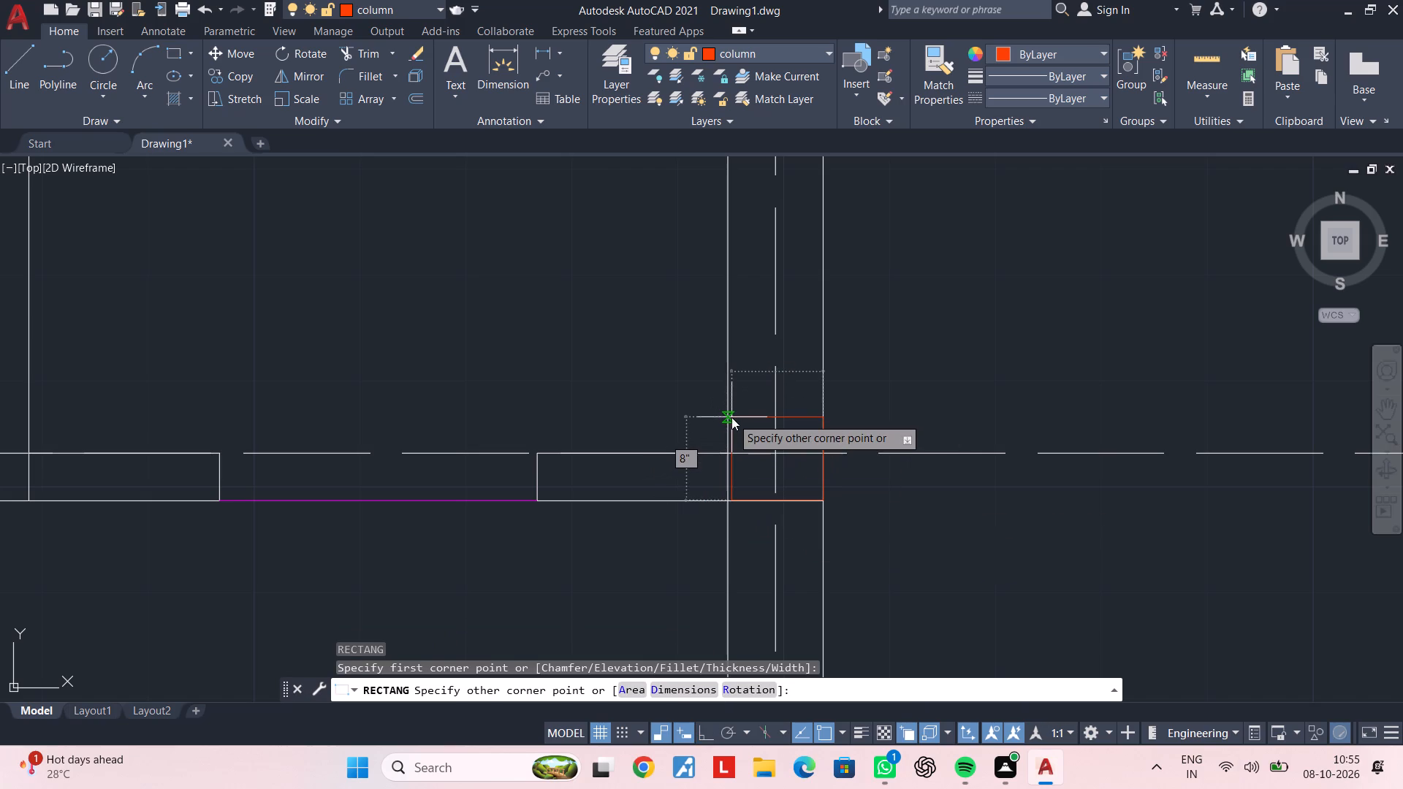
key("space")
type("9\"")
key("Return")
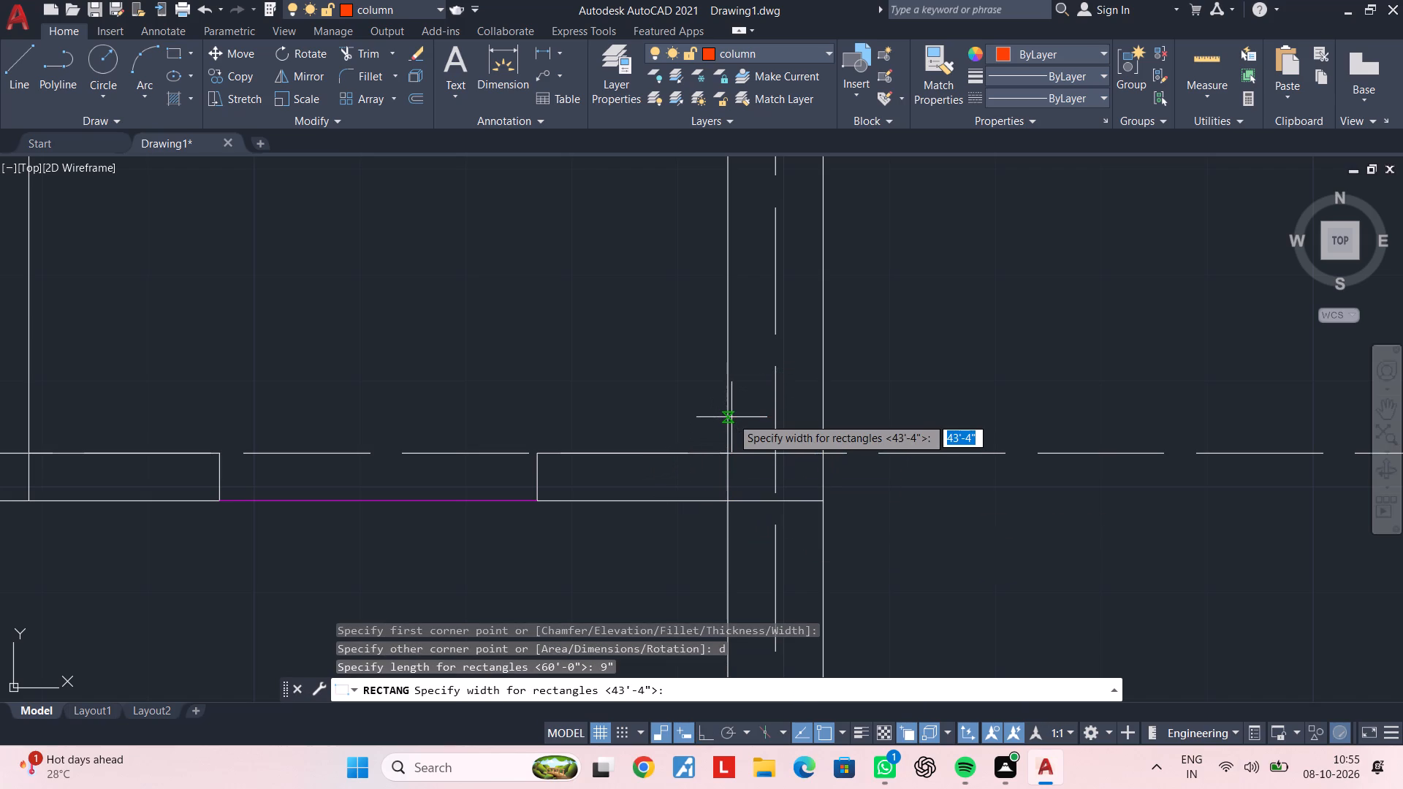
type("9\"")
key("Return")
left_click(731, 417)
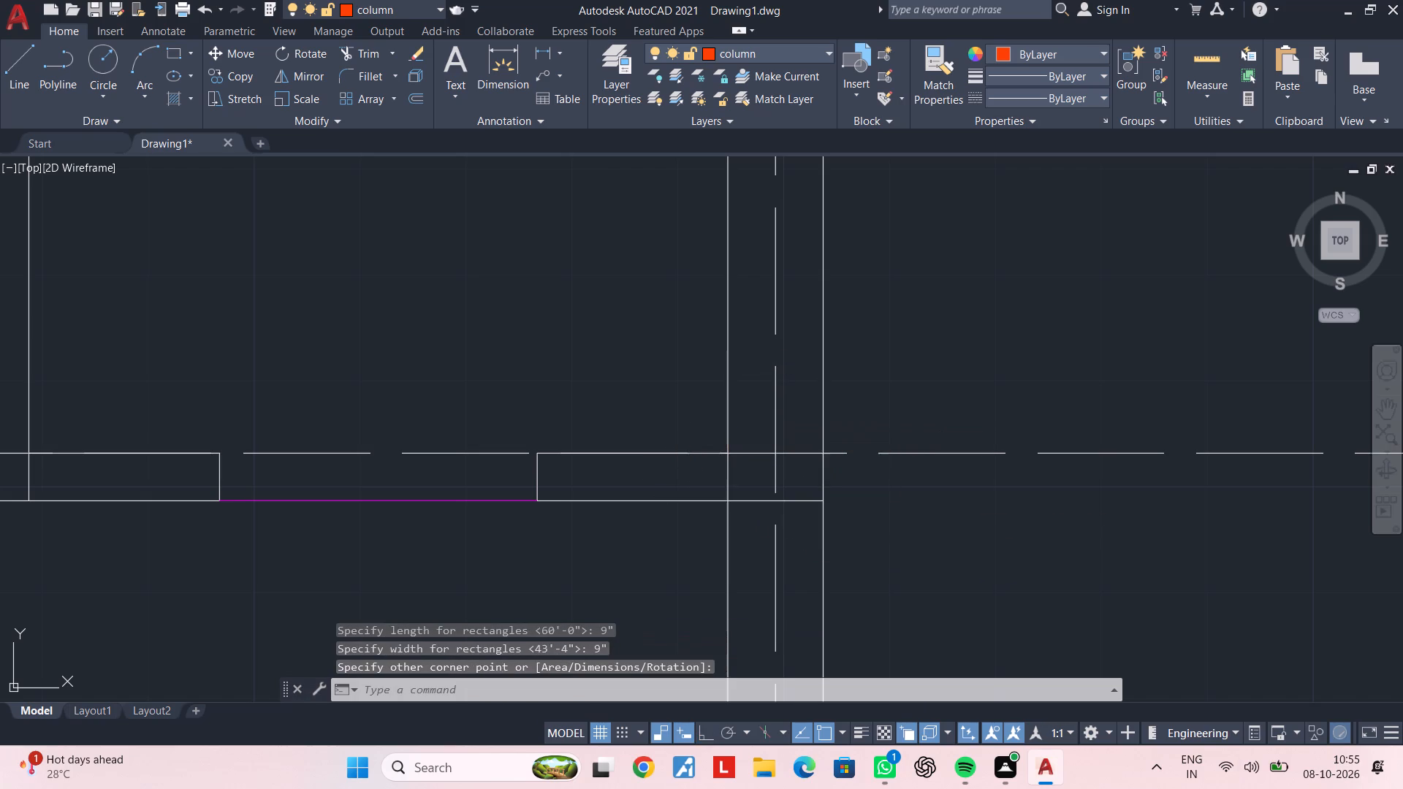
key("Escape")
Trim the horizontal and vertical lines inside the new column at the lower partition's east end.
scroll(761, 463, "down", 1)
key("Escape")
key("Escape")
type("tr")
key("space")
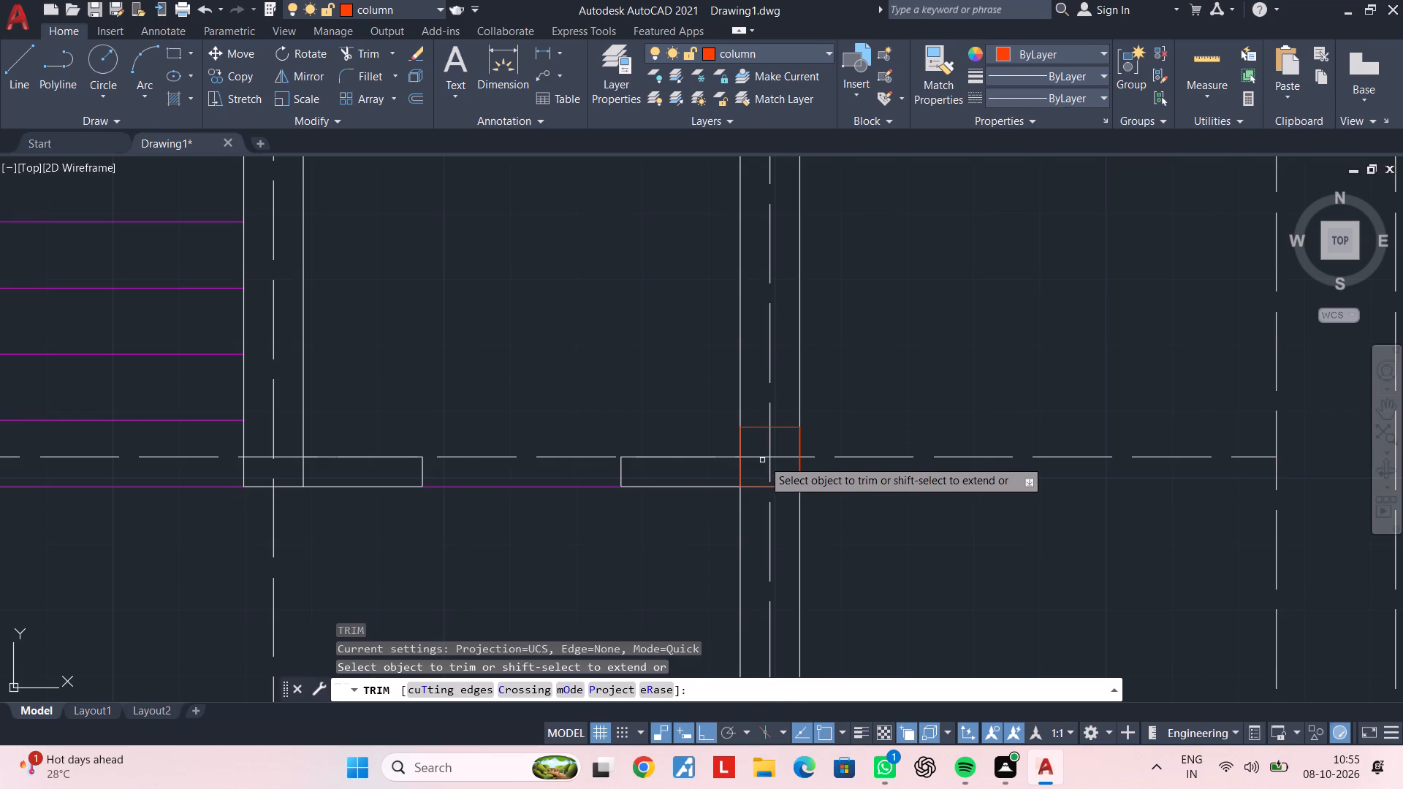
left_click(767, 457)
left_click(771, 446)
left_click(778, 457)
left_click(772, 463)
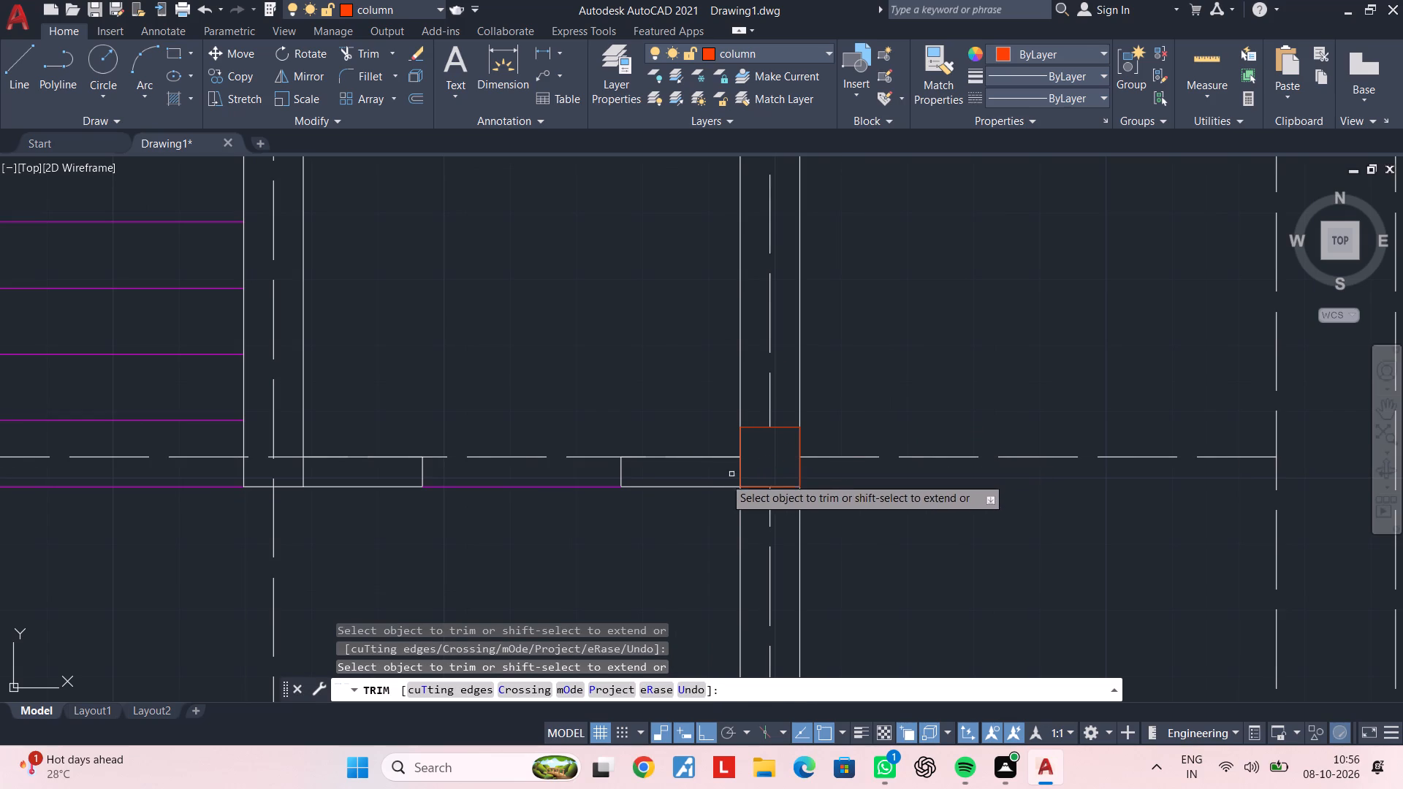
key("Escape")
Draw a 9" by 9" column at the lower partition's west end, extending northwest from the staircase-side wall's southeast corner.
middle_click_drag(679, 487, 837, 458)
key("Escape")
middle_click_drag(575, 503, 720, 492)
key("Escape")
key("Escape")
key("Escape")
key("Escape")
key("Escape")
key("Escape")
key("Escape")
key("Escape")
key("Escape")
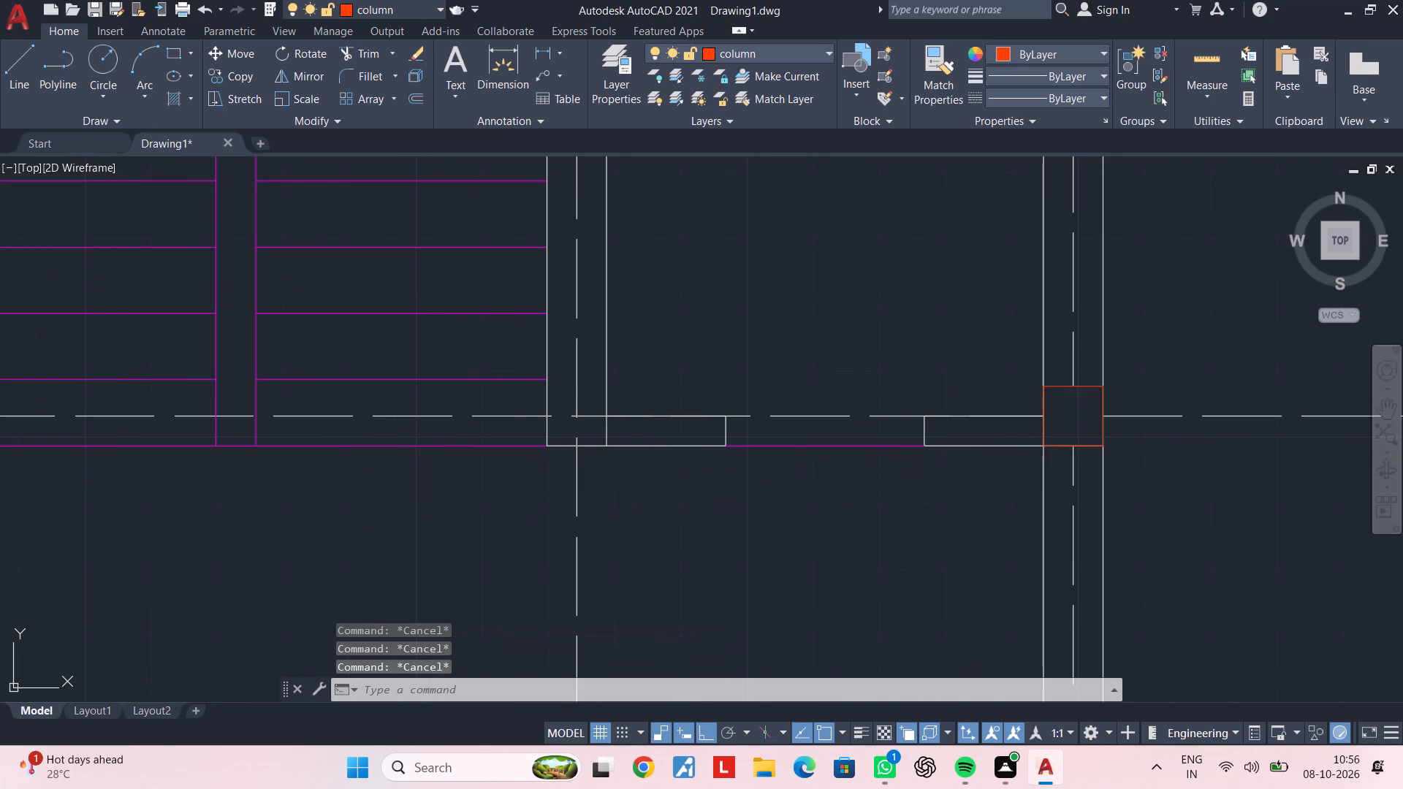
scroll(655, 525, "down", 2)
middle_click_drag(670, 520, 760, 506)
scroll(733, 503, "up", 1)
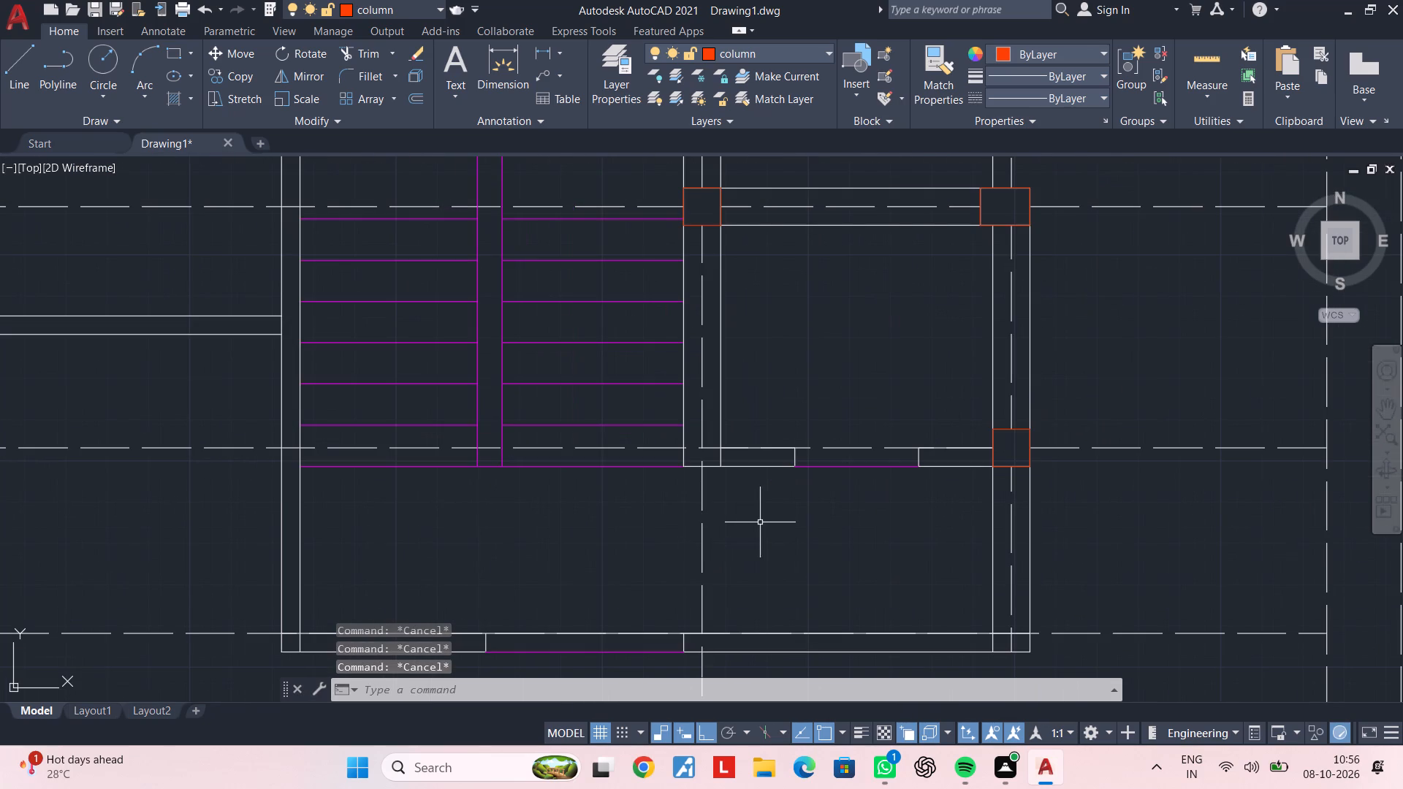
scroll(764, 518, "up", 1)
scroll(769, 509, "down", 2)
middle_click_drag(772, 516, 775, 531)
scroll(767, 504, "up", 2)
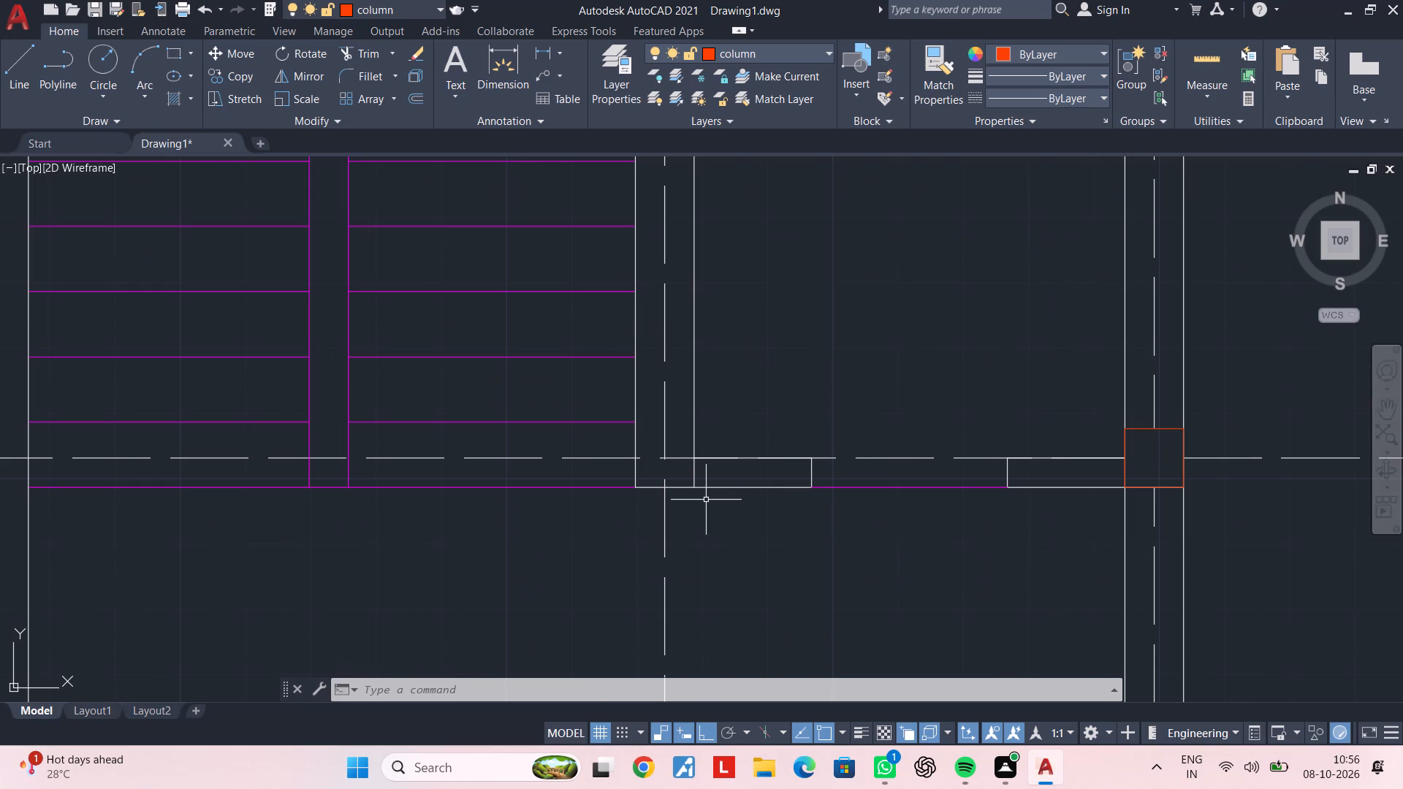
middle_click_drag(706, 500, 761, 517)
key("Escape")
key("Escape")
key("Escape")
type("re")
type("c")
key("space")
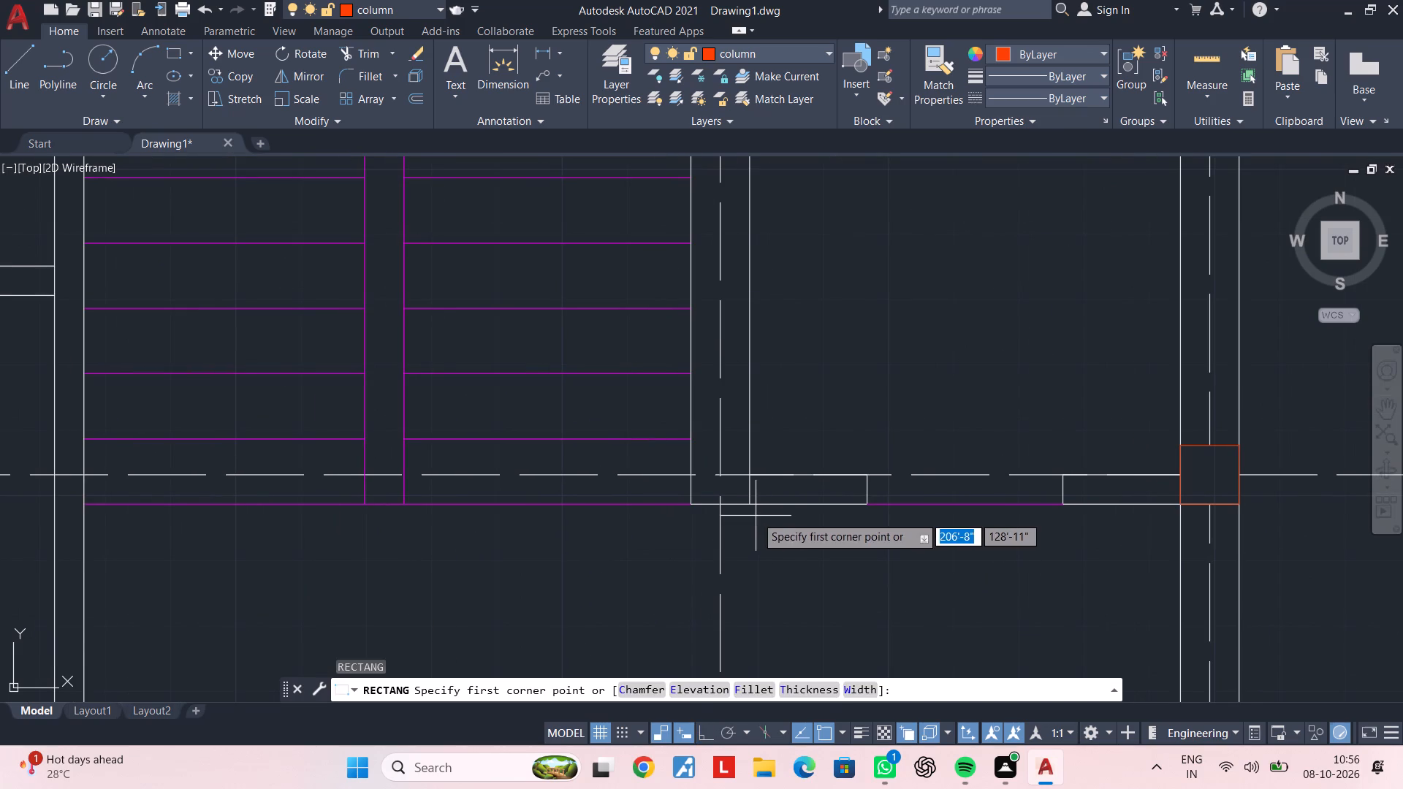
left_click(750, 506)
type("d")
key("space")
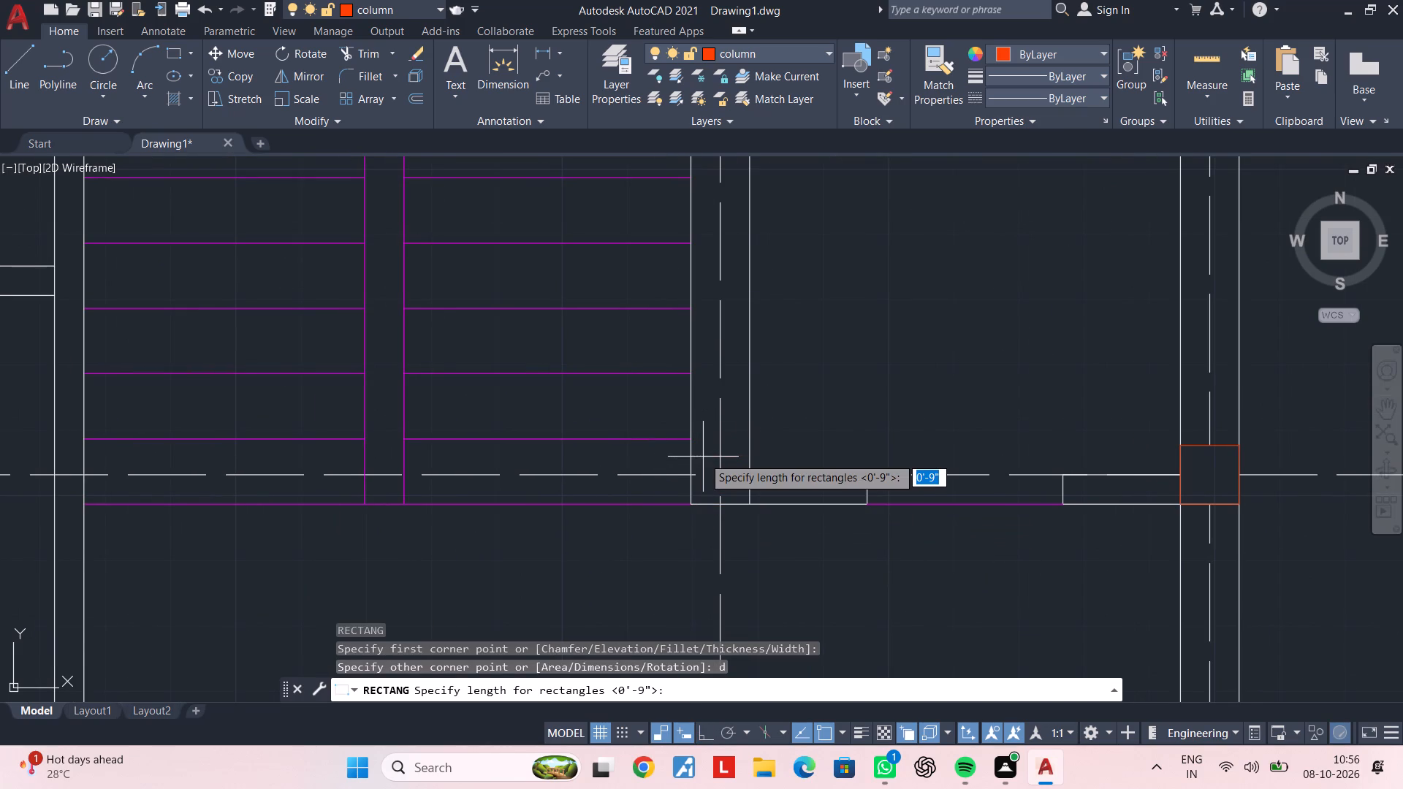
type("9\"")
key("Return")
type("9\"")
key("Return")
left_click(703, 457)
key("Escape")
key("Escape")
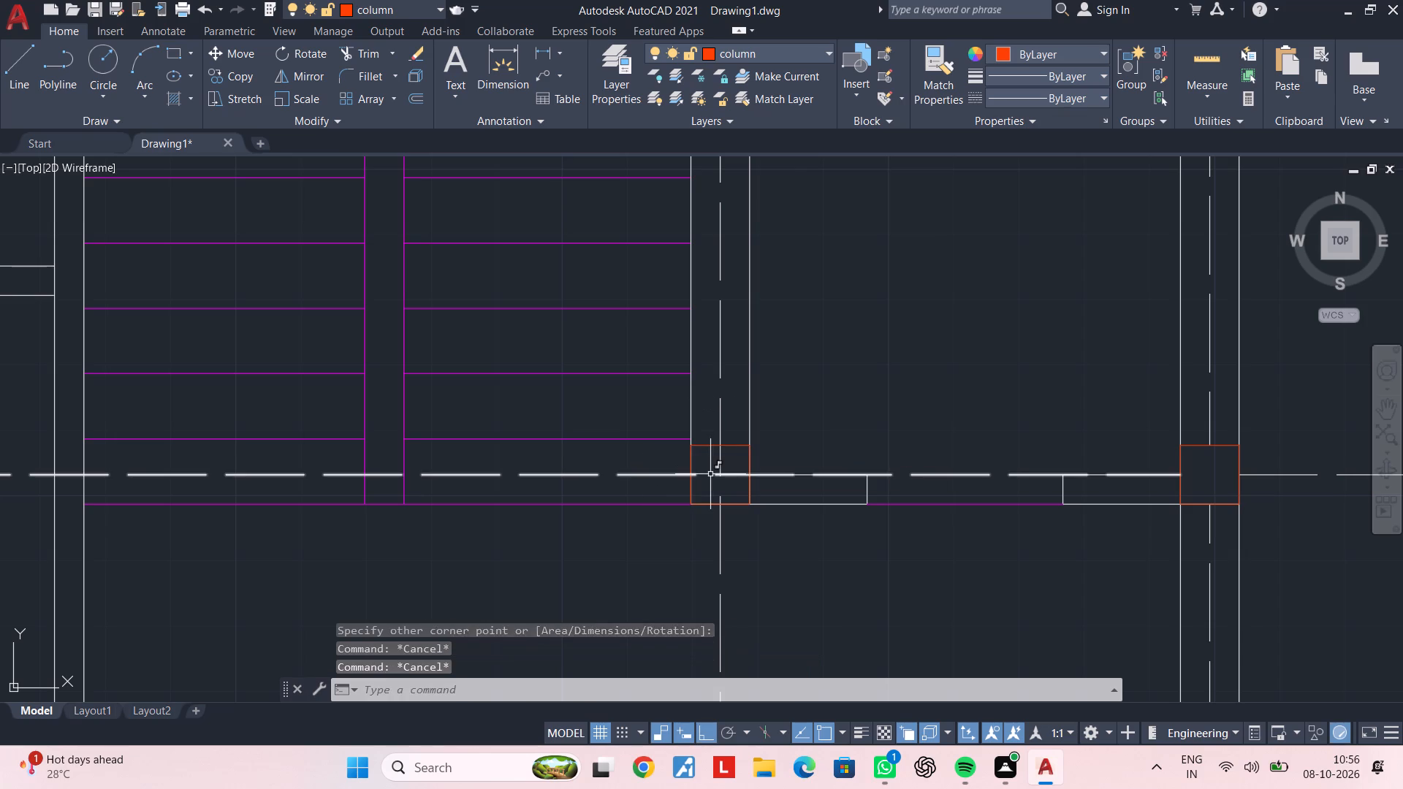
Trim the centrelines and partition line inside the new column at the lower partition's west end.
key("Escape")
type("tr")
key("space")
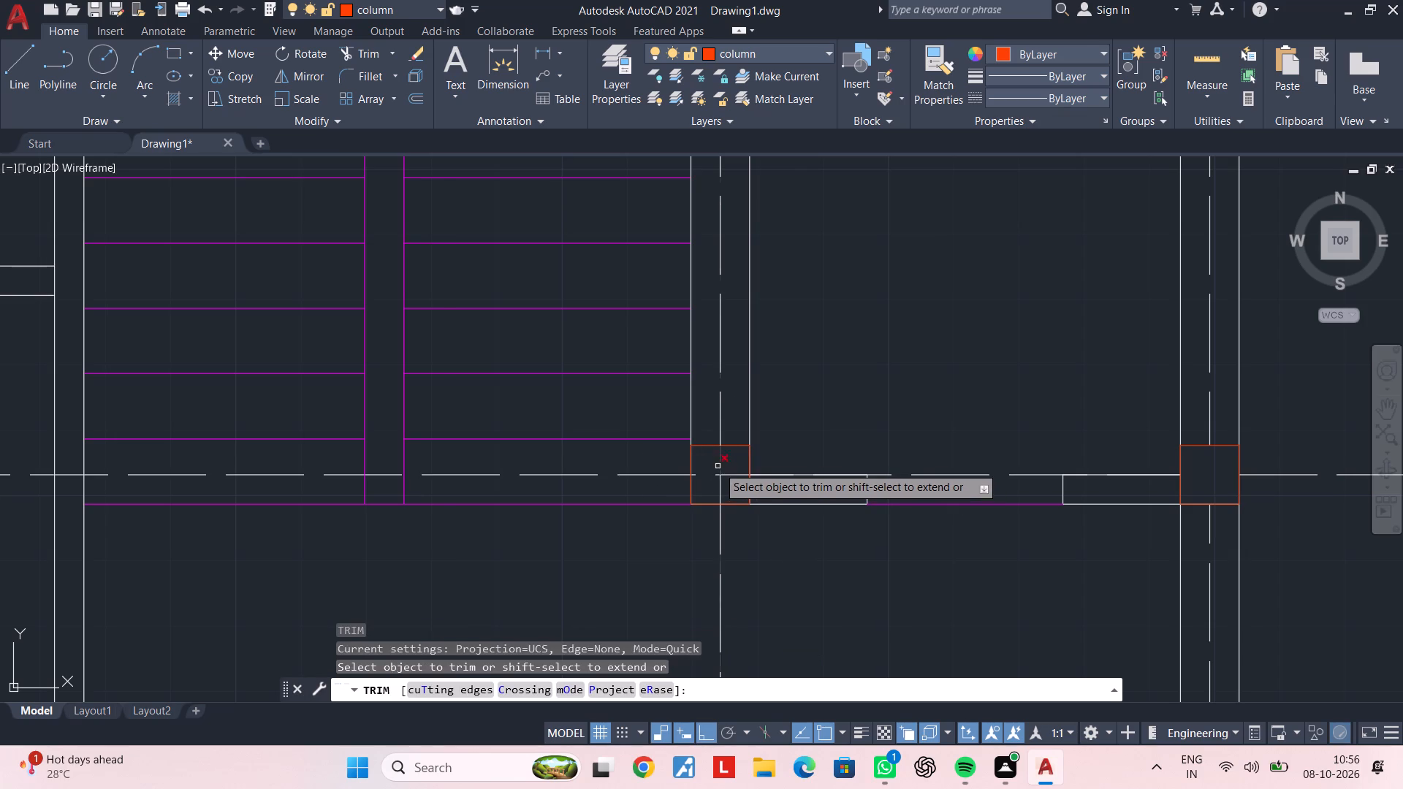
left_click(718, 466)
left_click(723, 473)
left_click(724, 475)
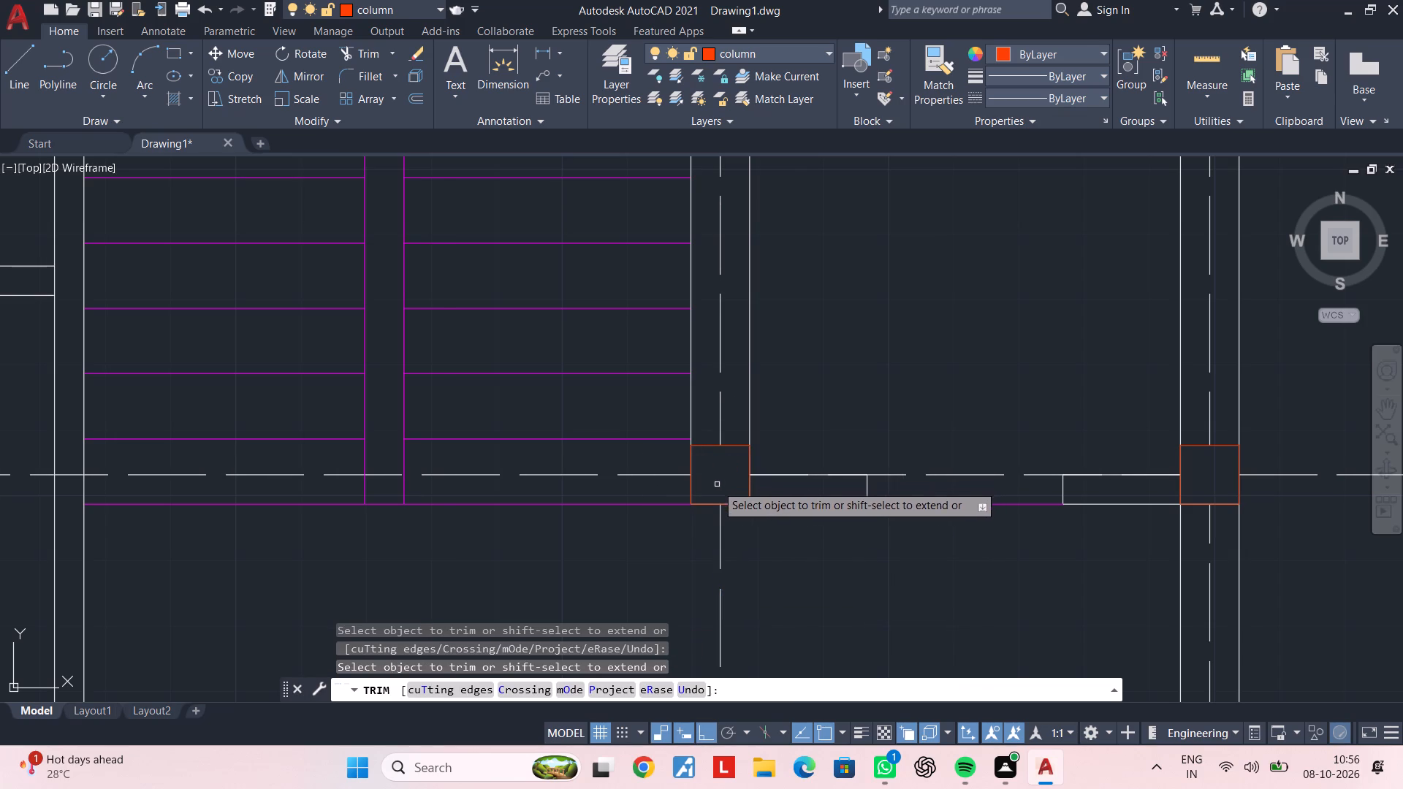
key("Escape")
key("Escape")
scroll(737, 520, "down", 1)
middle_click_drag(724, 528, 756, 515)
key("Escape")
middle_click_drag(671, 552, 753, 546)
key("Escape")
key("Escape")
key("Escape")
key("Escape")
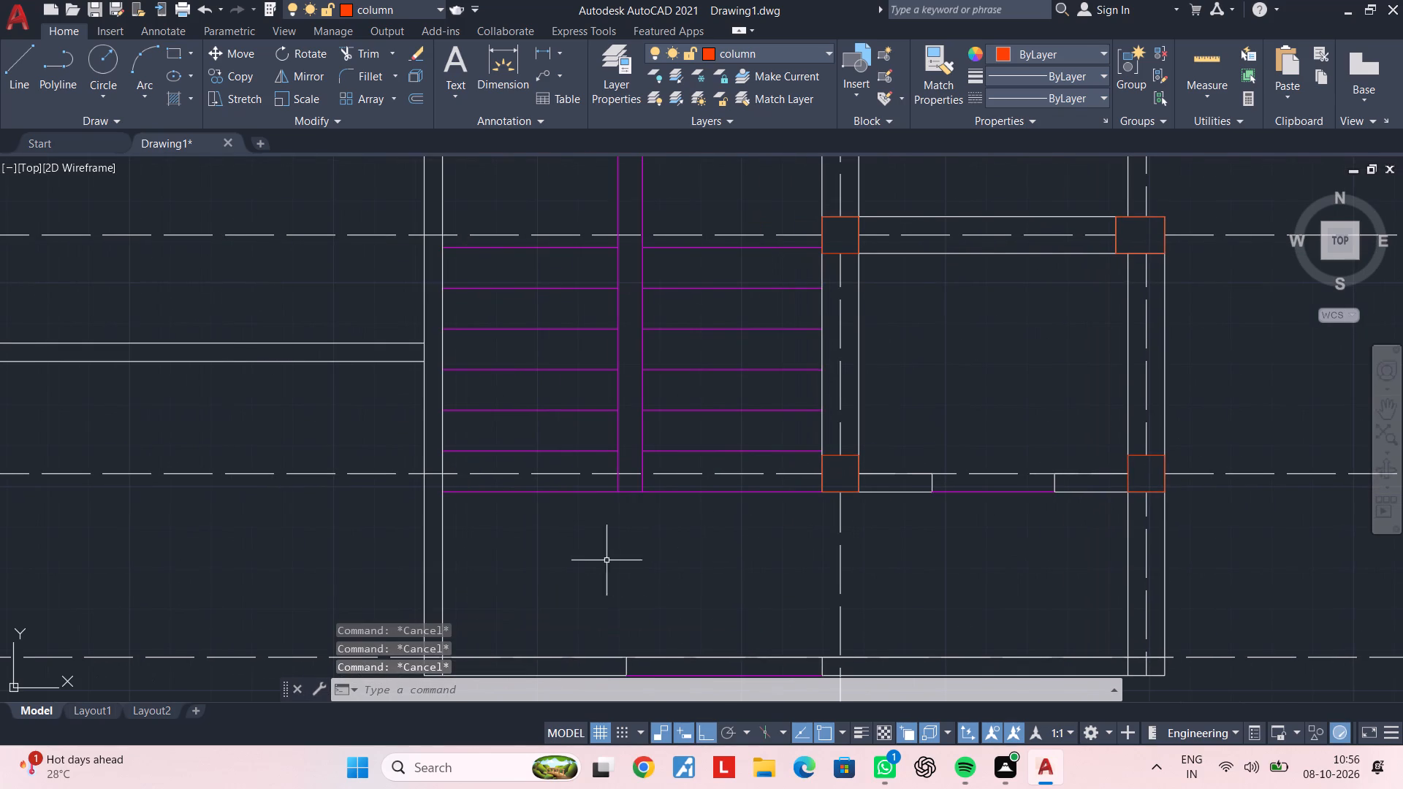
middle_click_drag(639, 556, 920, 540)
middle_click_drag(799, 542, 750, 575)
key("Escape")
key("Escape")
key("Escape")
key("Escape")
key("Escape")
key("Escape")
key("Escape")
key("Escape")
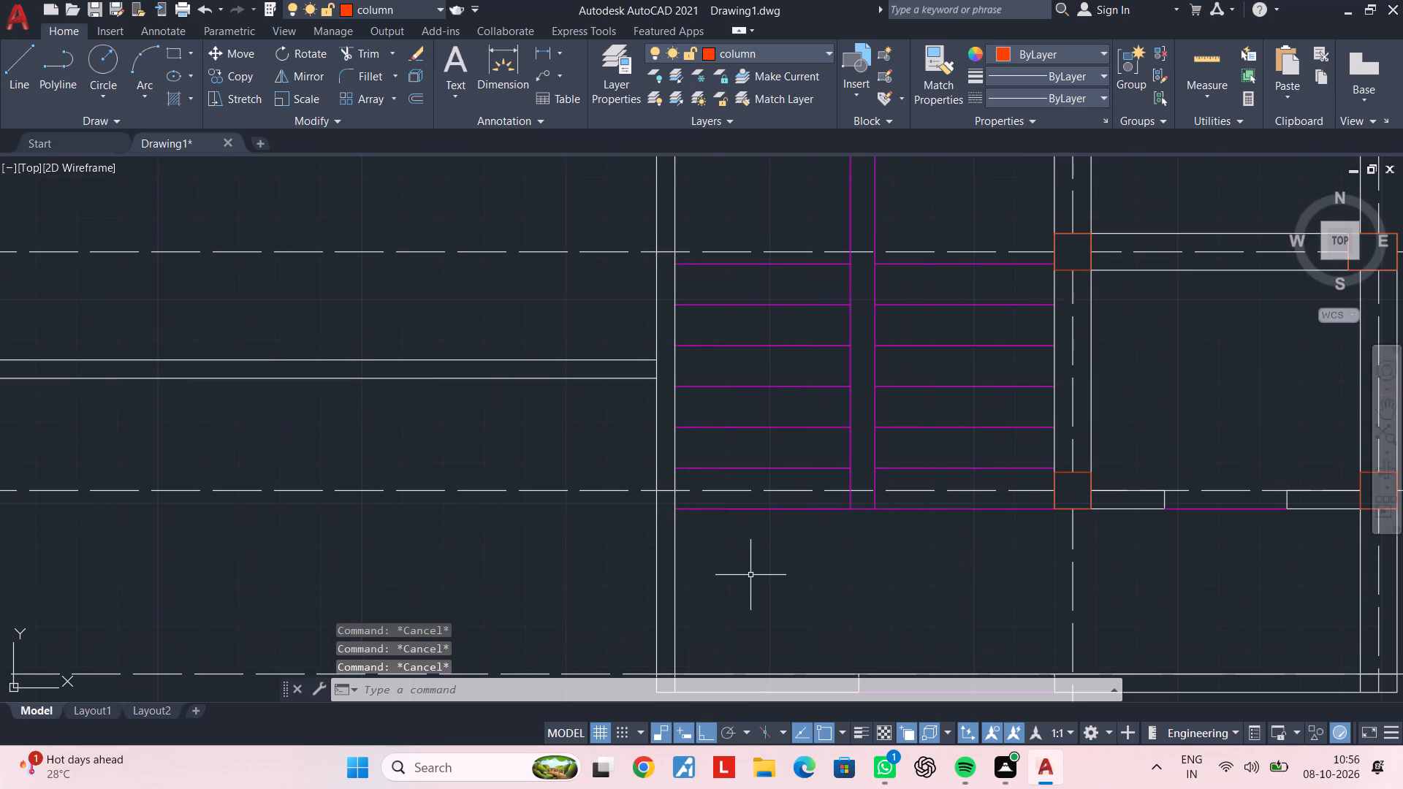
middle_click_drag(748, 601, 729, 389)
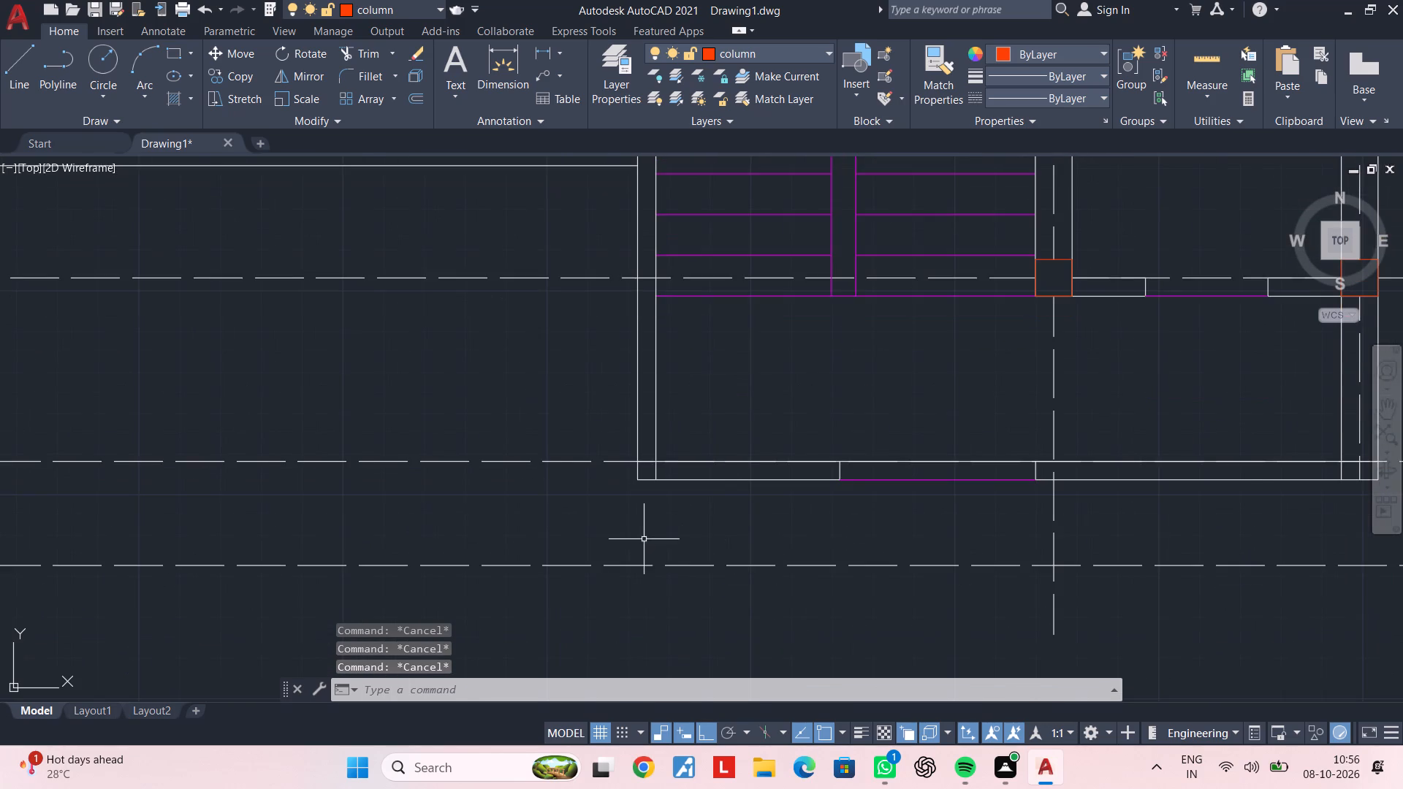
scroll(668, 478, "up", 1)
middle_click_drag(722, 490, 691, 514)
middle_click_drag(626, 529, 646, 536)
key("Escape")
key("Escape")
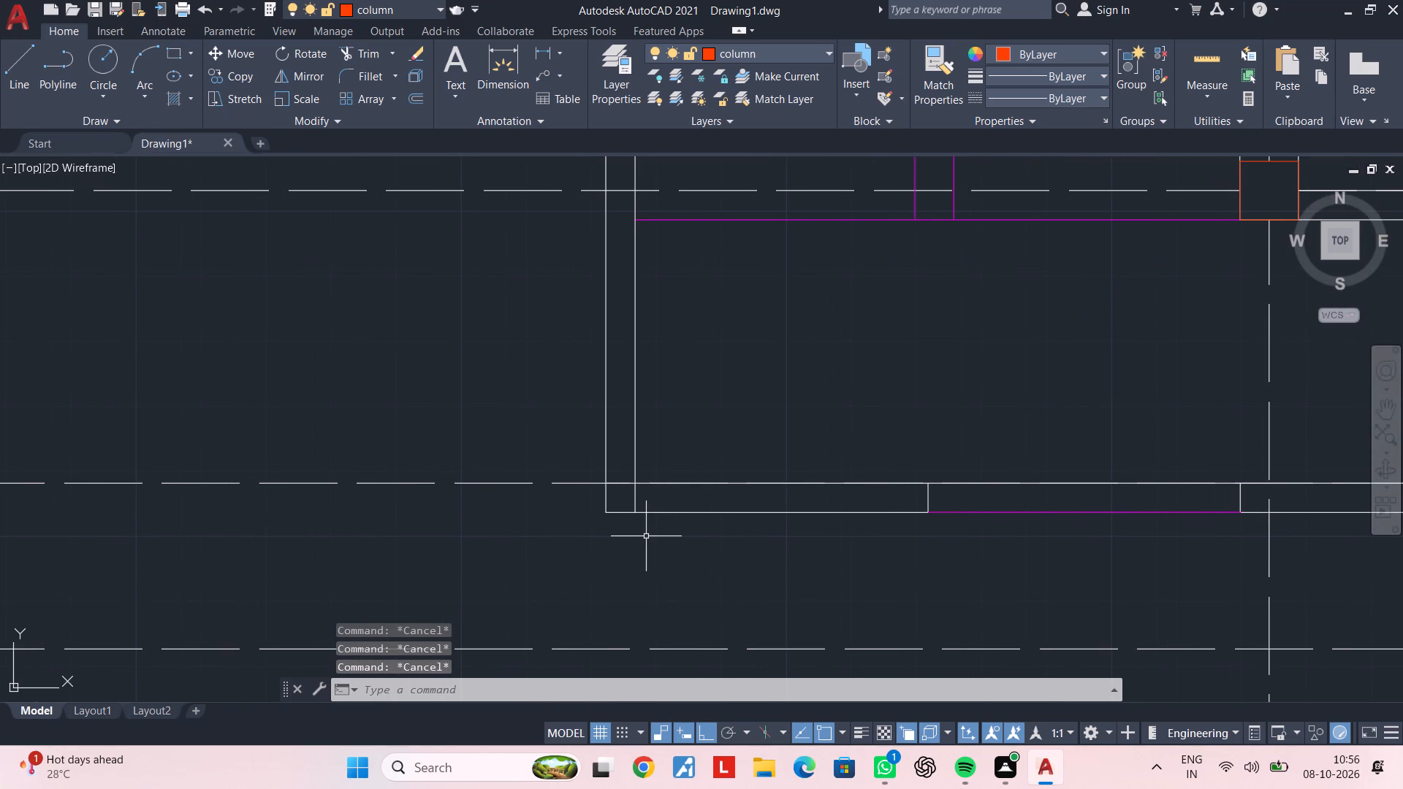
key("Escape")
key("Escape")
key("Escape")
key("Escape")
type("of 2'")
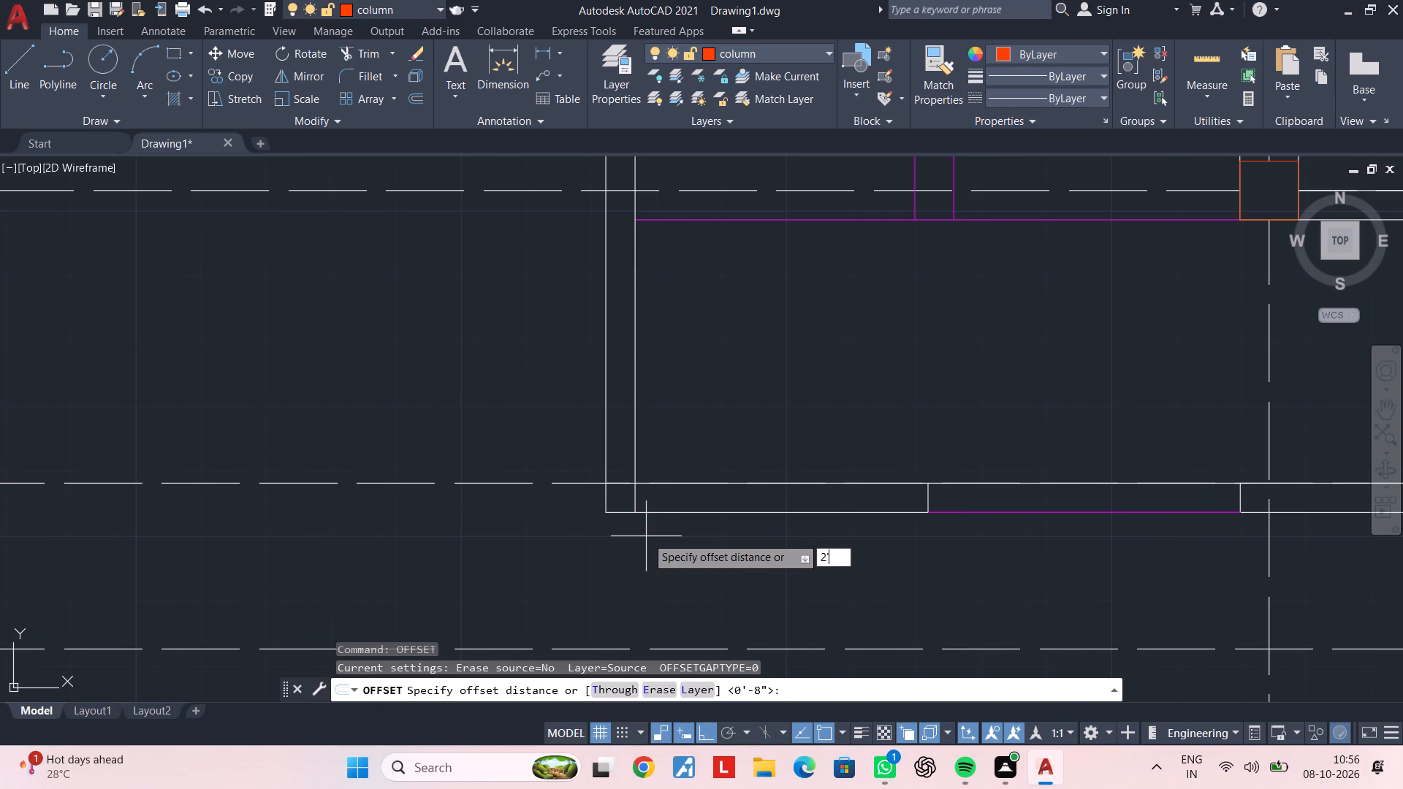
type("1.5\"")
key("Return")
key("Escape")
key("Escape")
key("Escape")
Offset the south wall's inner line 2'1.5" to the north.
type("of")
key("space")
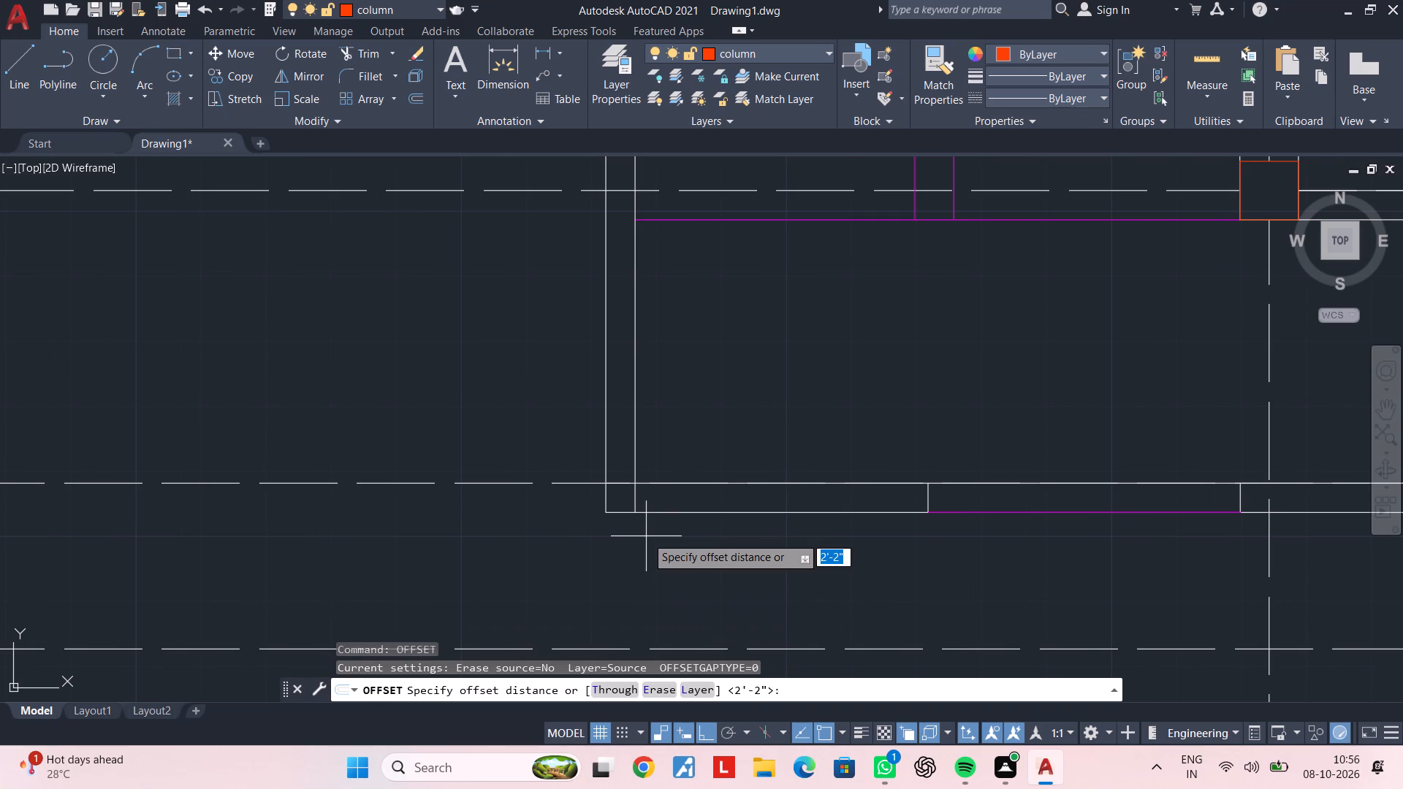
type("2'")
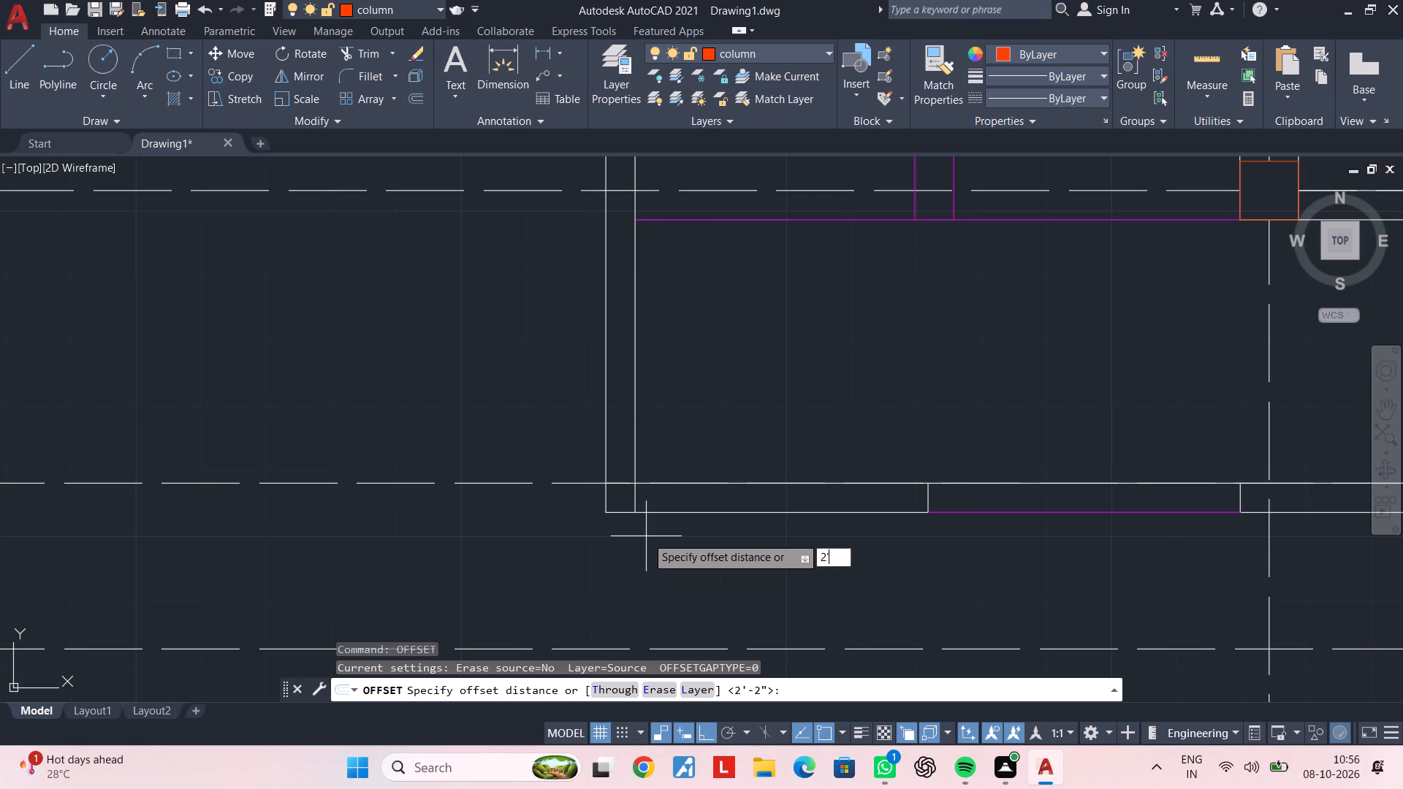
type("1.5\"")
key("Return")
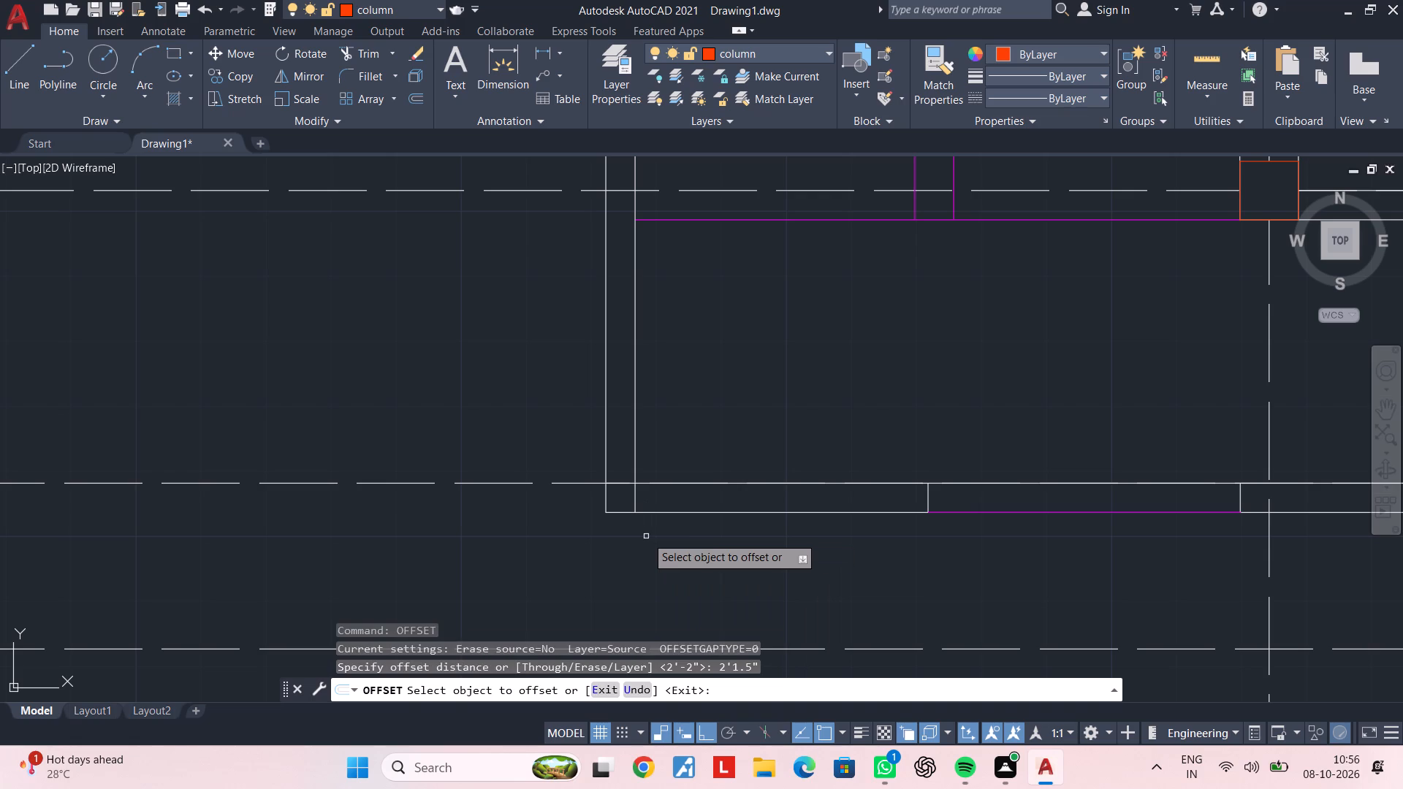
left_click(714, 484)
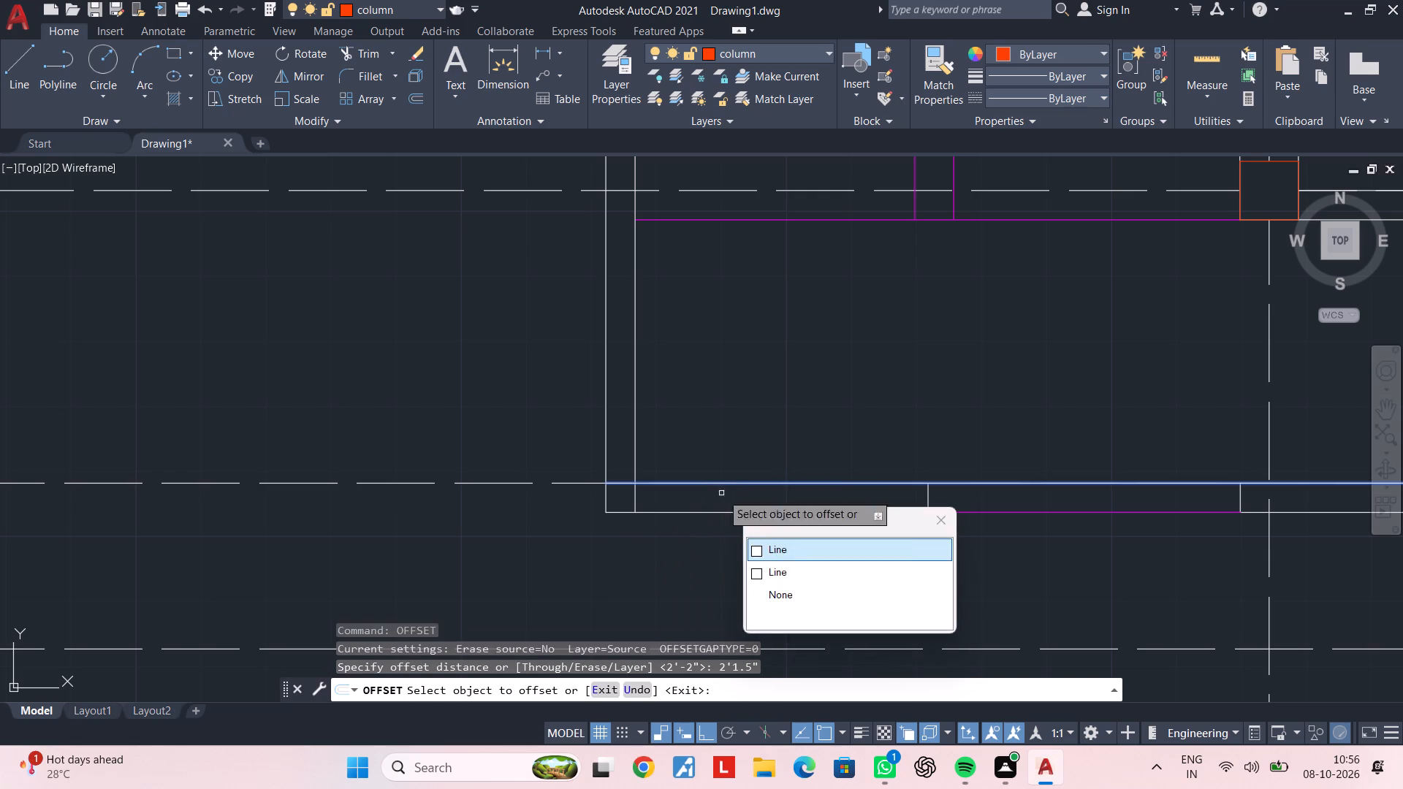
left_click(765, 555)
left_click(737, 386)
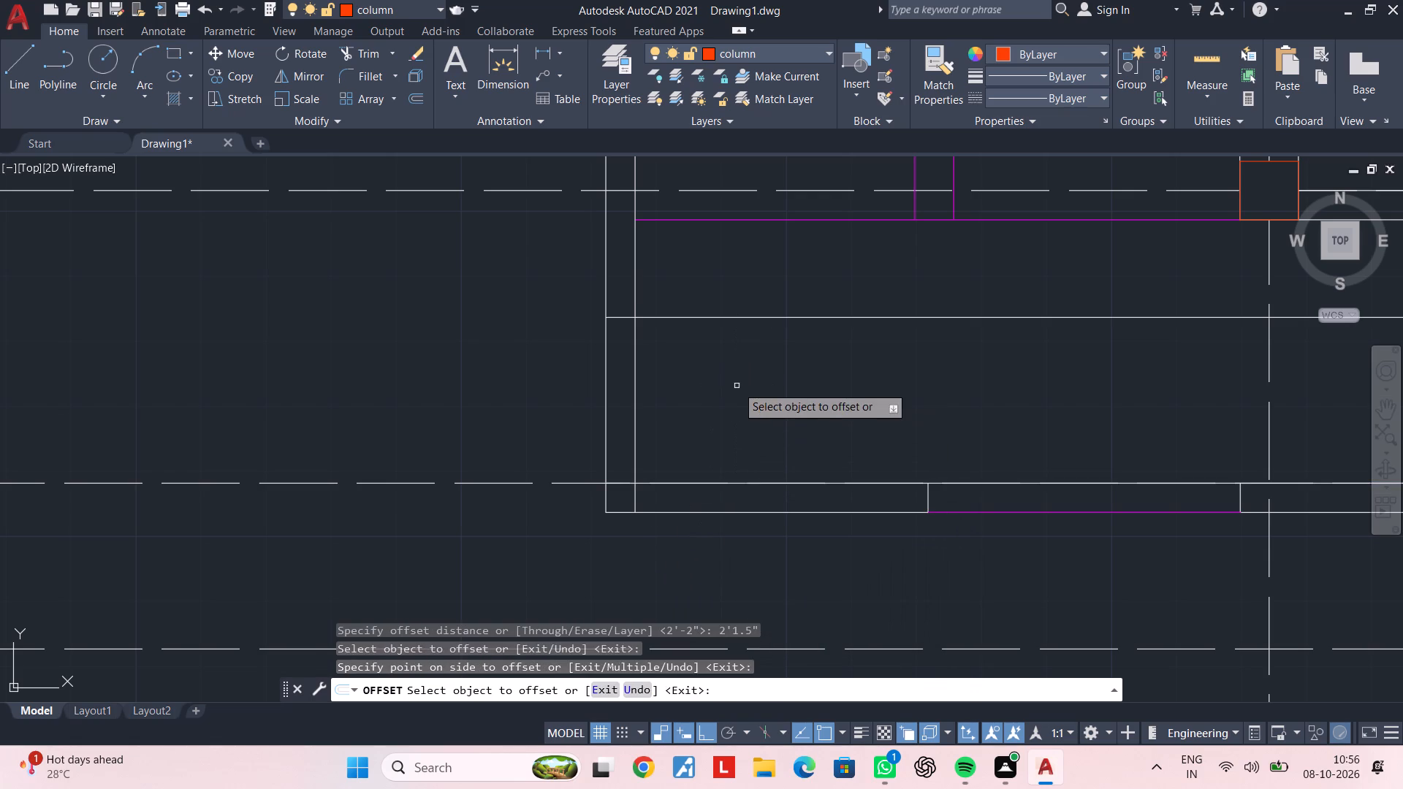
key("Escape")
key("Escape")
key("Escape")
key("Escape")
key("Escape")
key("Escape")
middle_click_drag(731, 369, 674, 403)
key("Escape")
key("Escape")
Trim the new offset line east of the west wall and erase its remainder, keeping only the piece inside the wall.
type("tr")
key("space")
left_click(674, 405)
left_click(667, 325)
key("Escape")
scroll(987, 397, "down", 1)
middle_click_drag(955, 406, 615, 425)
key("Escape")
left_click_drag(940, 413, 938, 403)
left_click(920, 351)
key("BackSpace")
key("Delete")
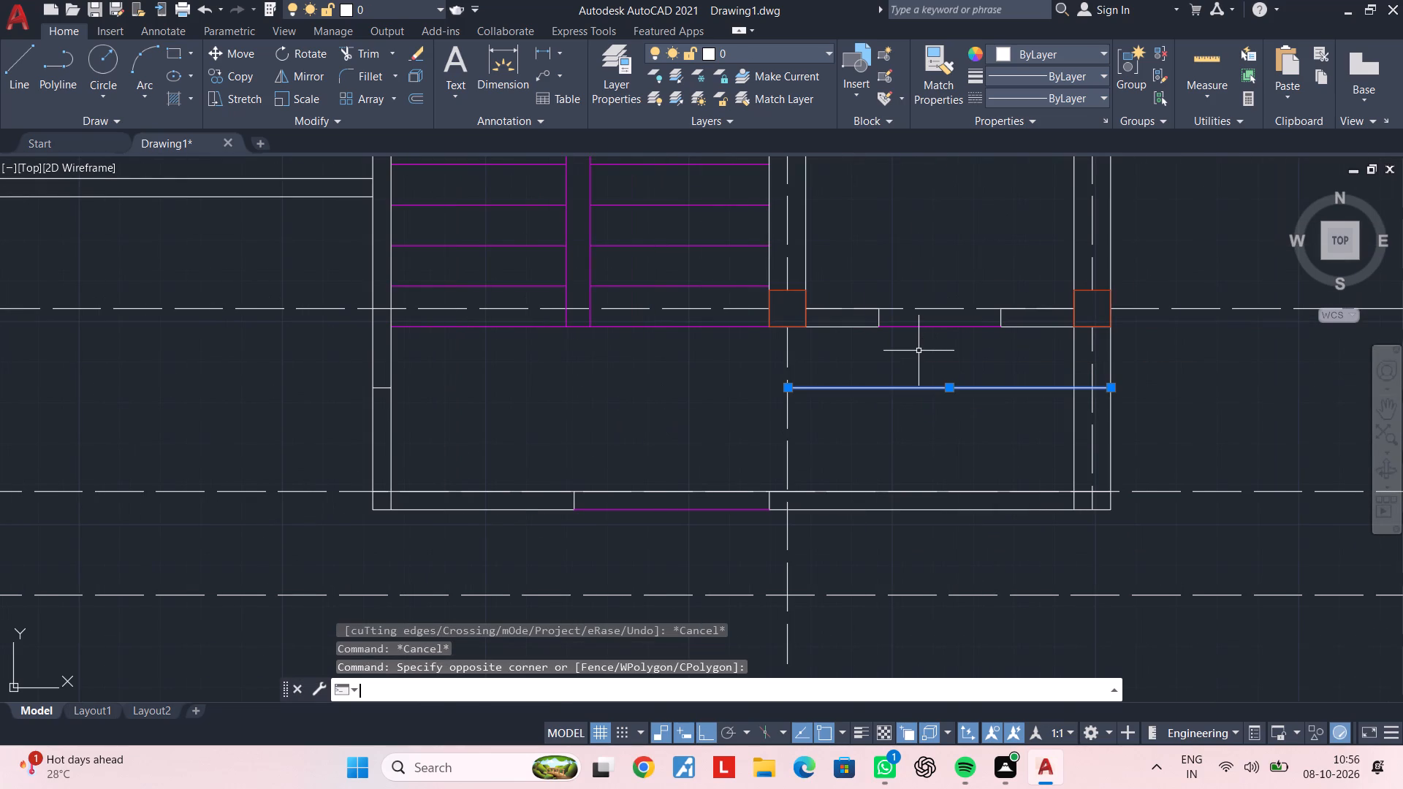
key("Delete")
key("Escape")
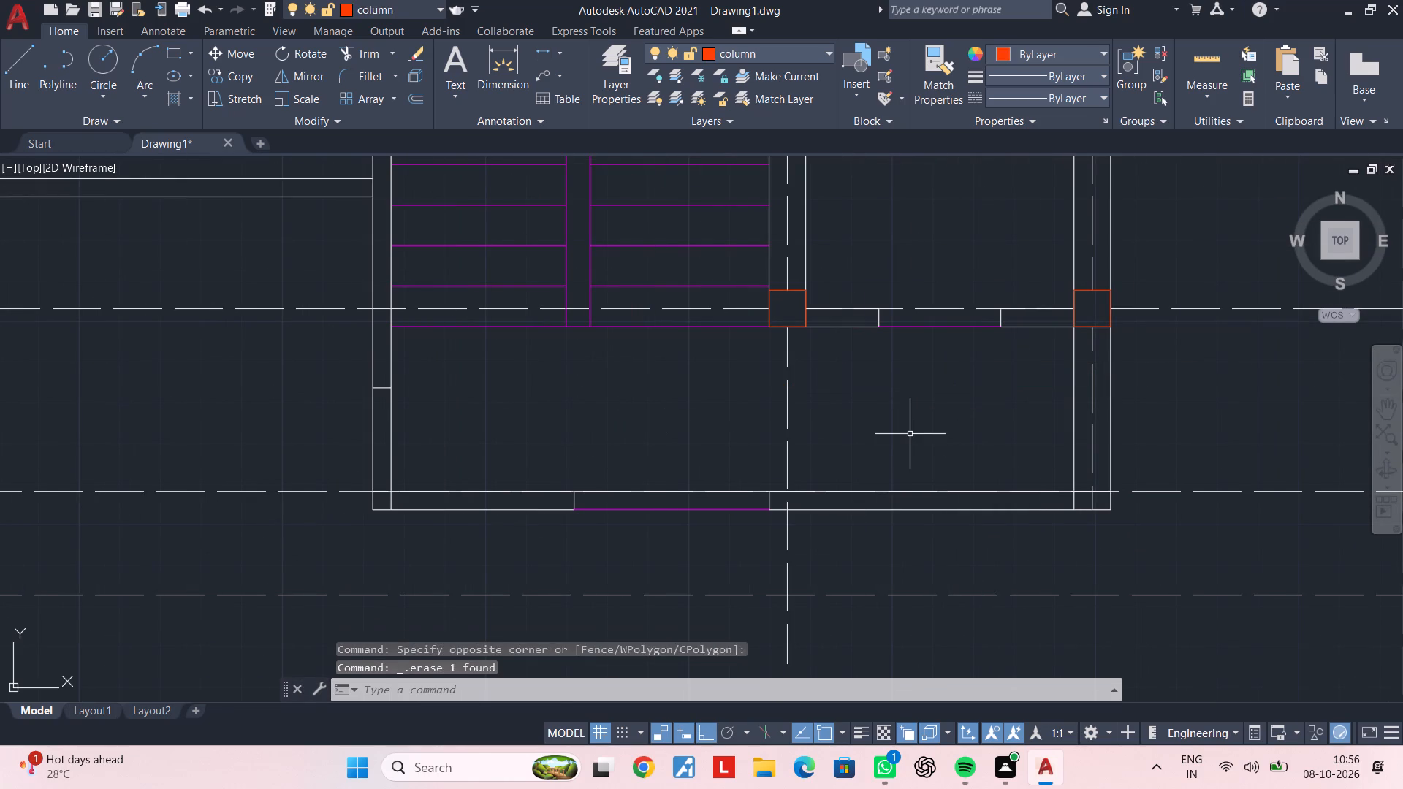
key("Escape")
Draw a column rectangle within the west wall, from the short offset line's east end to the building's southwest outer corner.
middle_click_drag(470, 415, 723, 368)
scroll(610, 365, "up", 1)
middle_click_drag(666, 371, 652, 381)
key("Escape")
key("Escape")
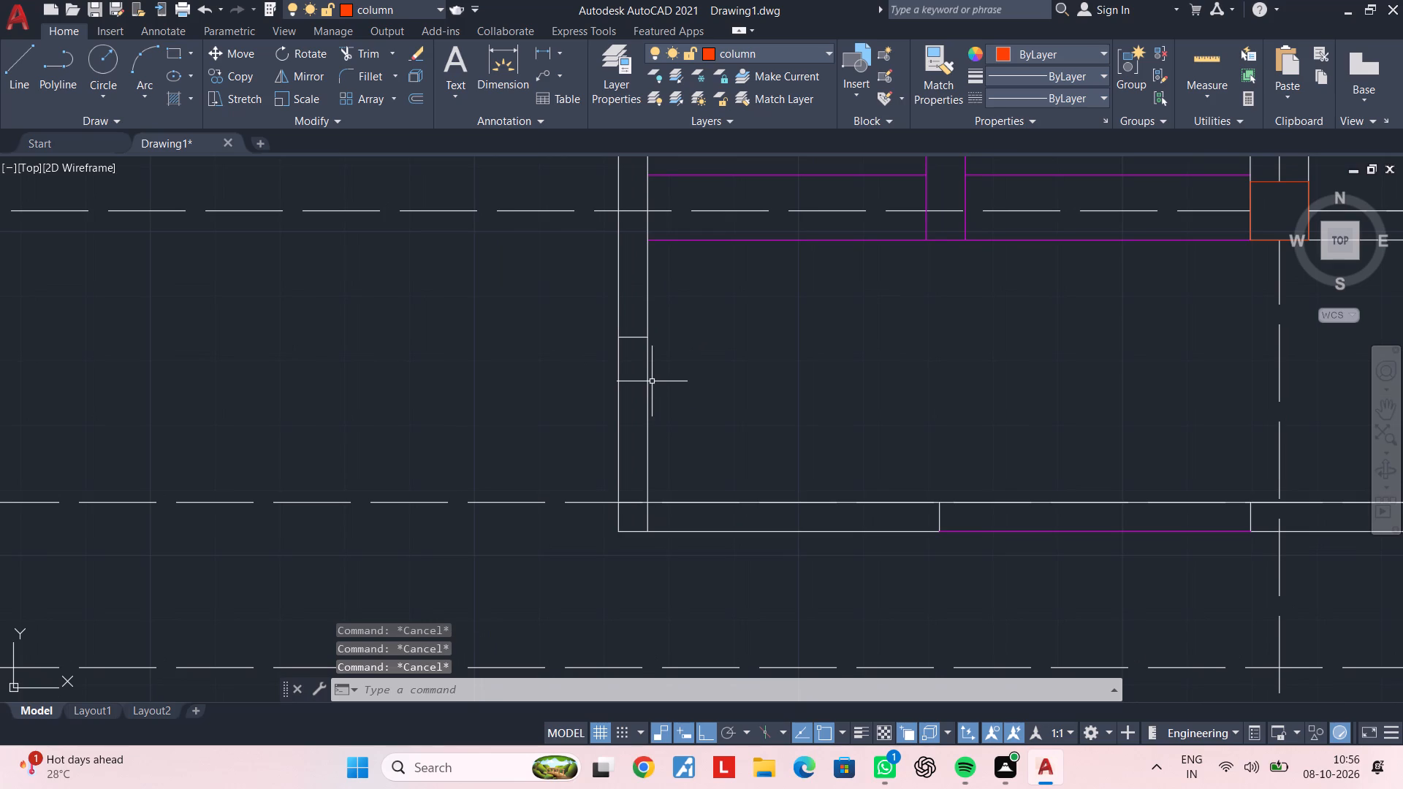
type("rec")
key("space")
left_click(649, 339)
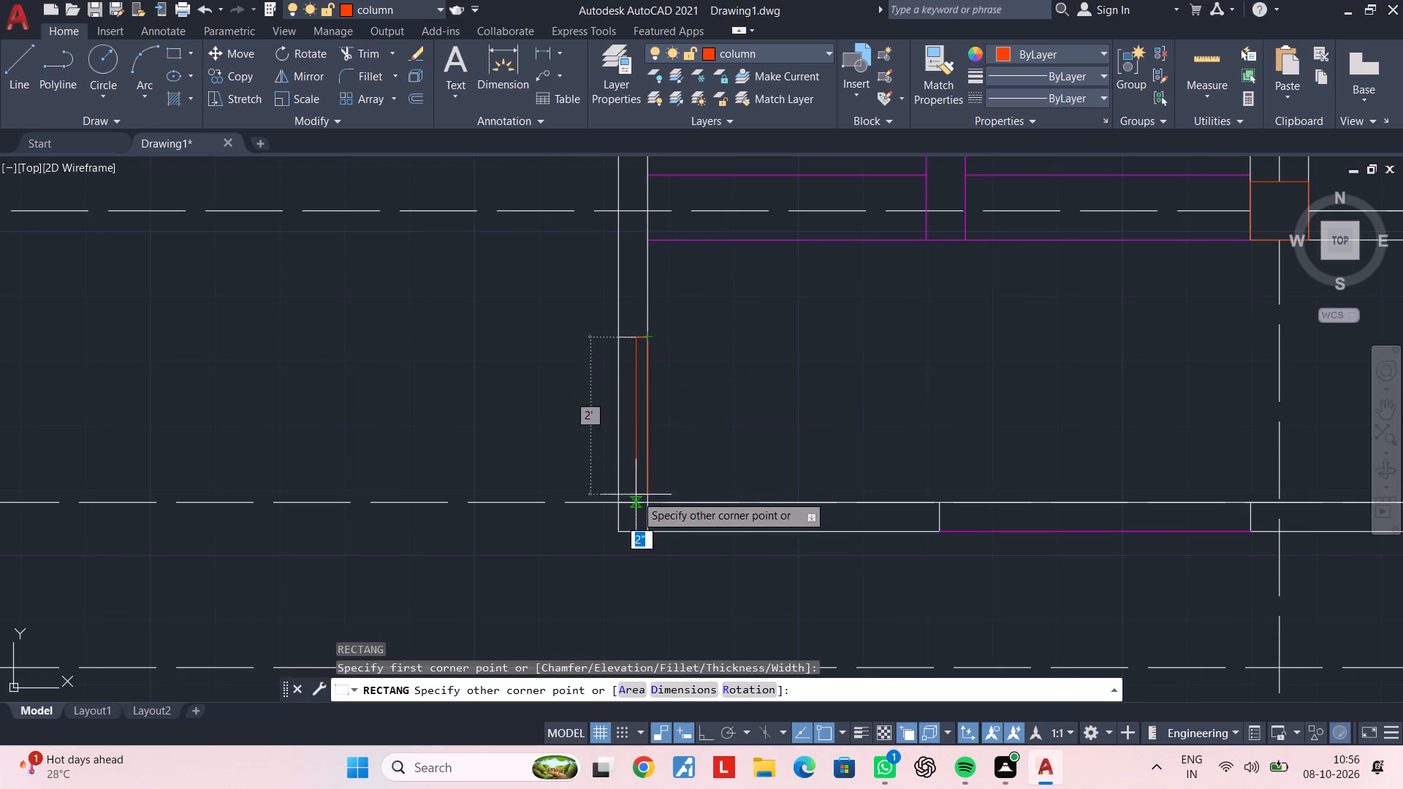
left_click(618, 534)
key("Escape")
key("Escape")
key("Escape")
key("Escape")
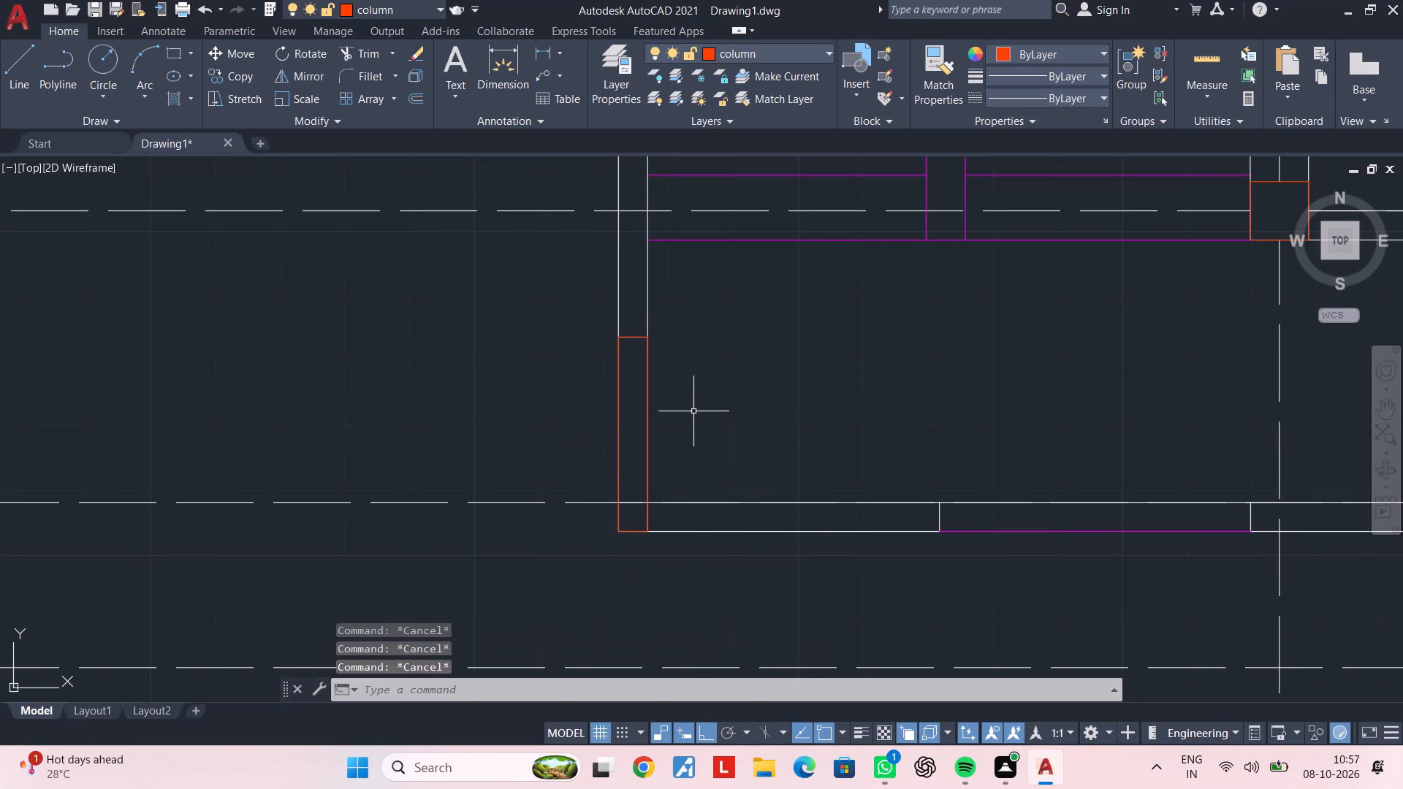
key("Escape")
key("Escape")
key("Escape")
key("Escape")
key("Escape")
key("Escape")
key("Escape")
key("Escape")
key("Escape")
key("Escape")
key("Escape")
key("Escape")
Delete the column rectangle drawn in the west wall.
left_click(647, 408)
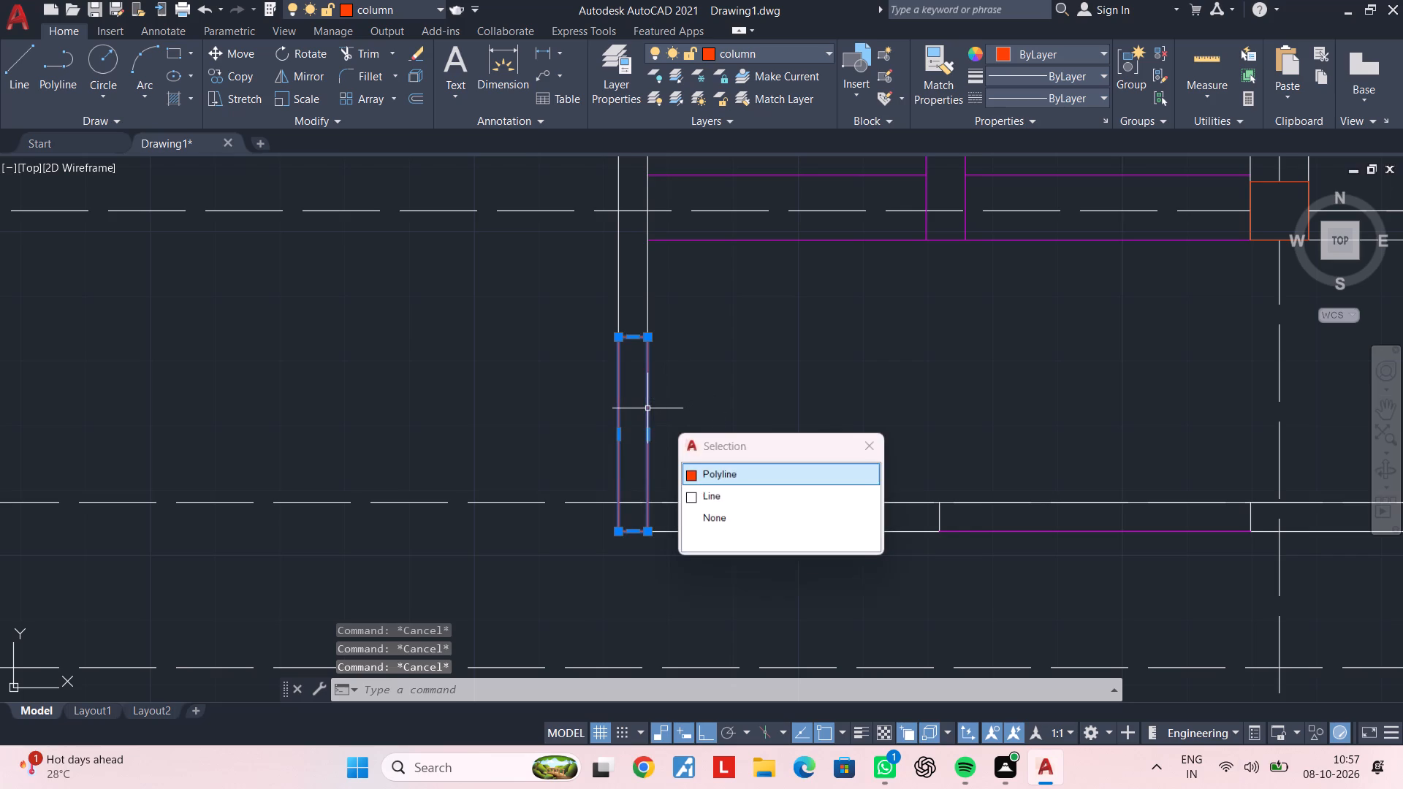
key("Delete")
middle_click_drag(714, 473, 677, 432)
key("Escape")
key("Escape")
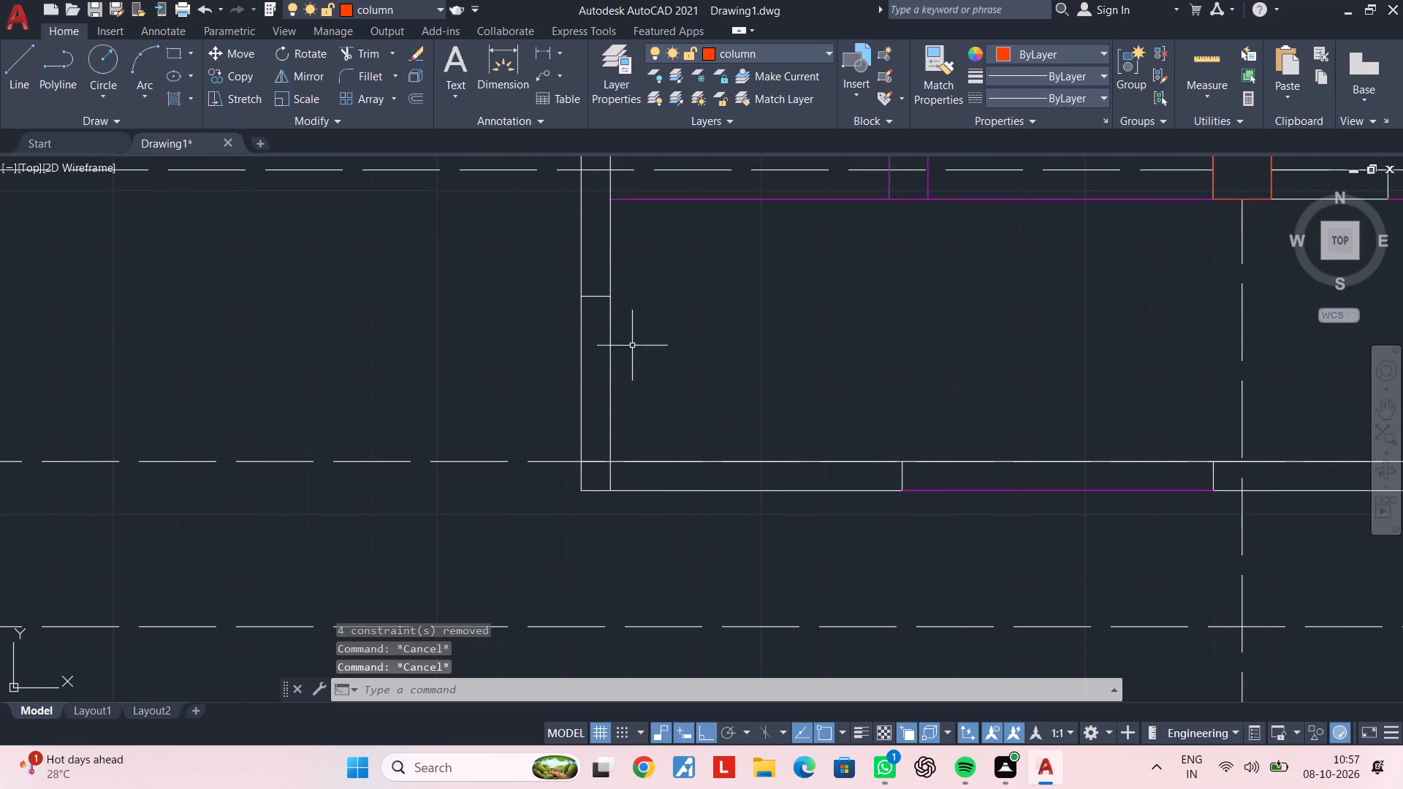
Measure the distance from the short line across the west wall to the south wall's inner line.
left_click(592, 294)
key("Escape")
left_click(546, 46)
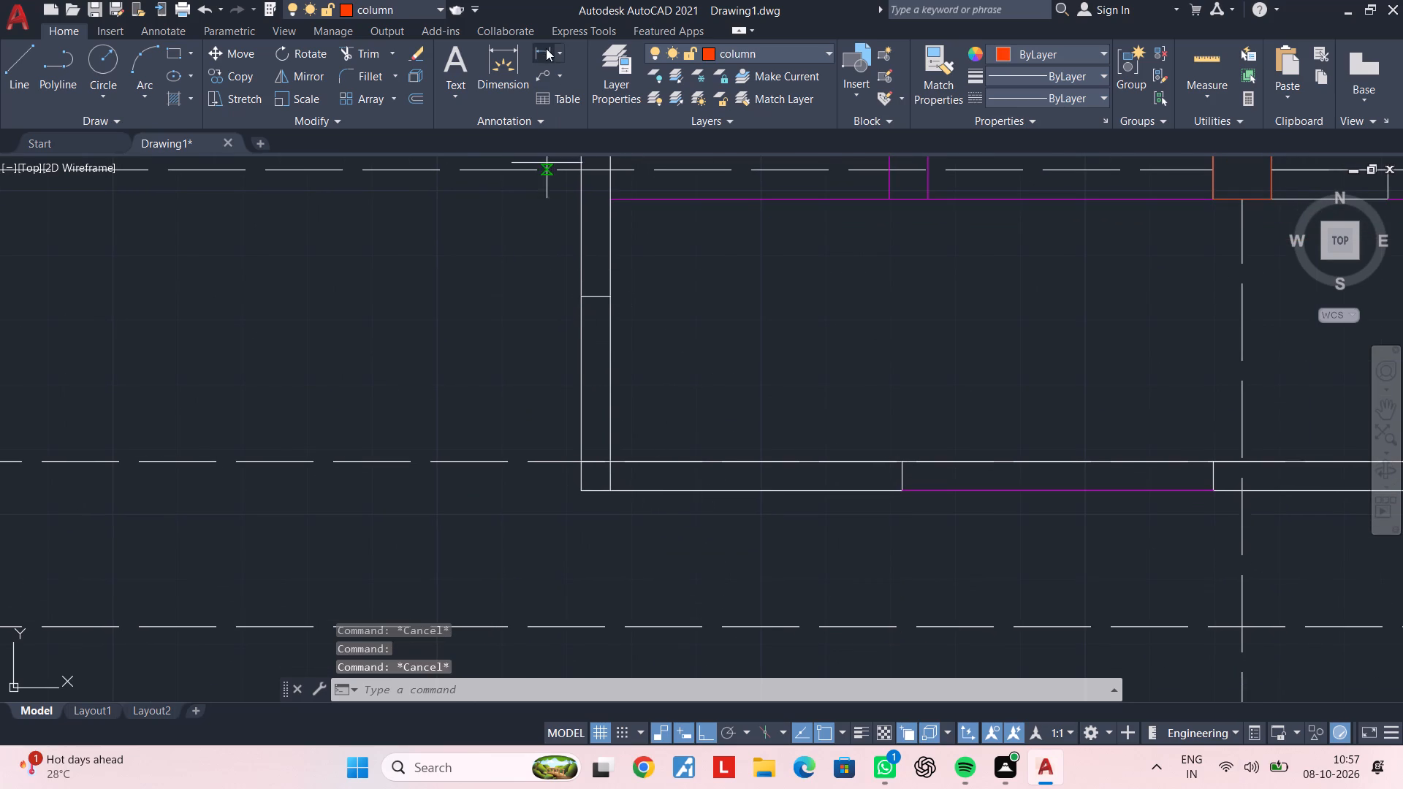
left_click(611, 297)
left_click(607, 462)
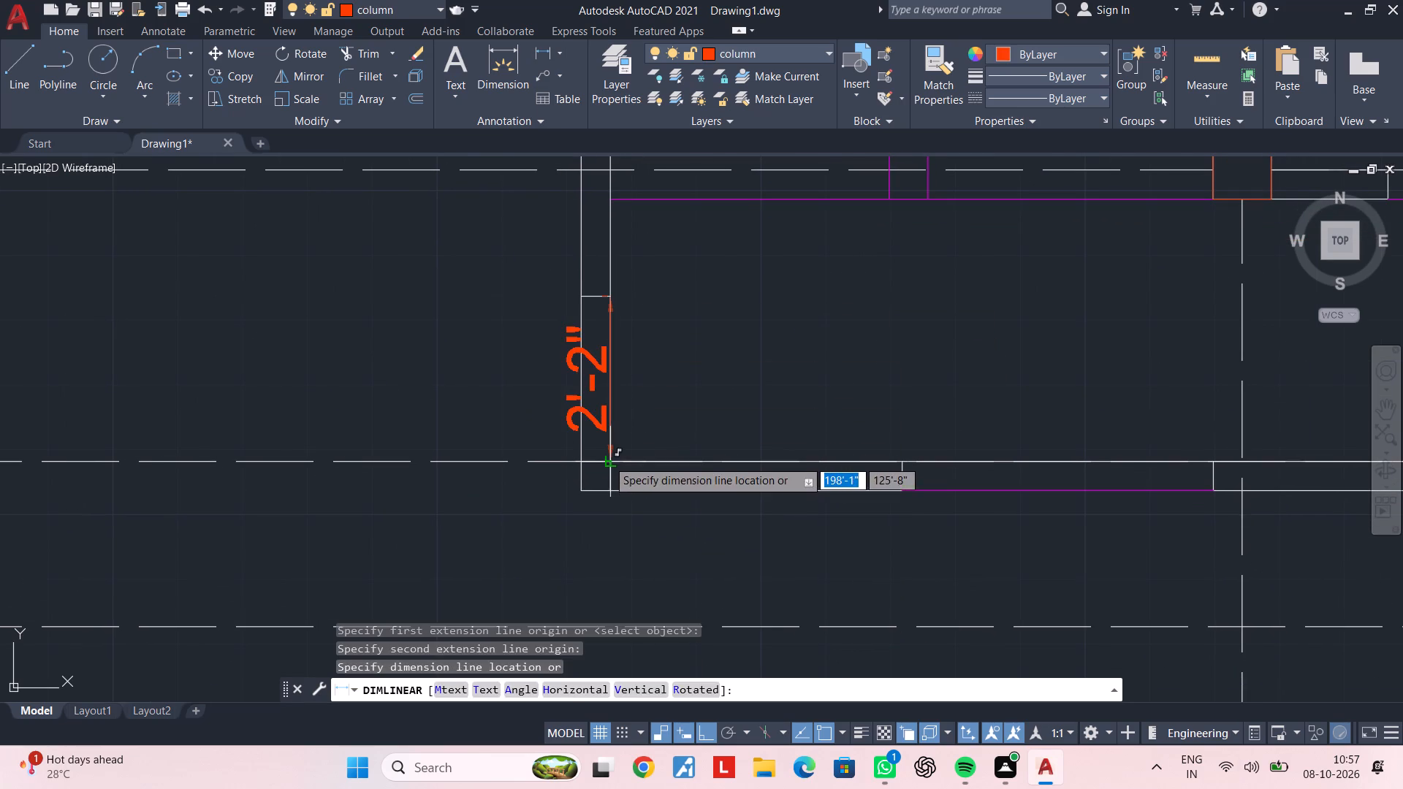
key("Escape")
key("Escape")
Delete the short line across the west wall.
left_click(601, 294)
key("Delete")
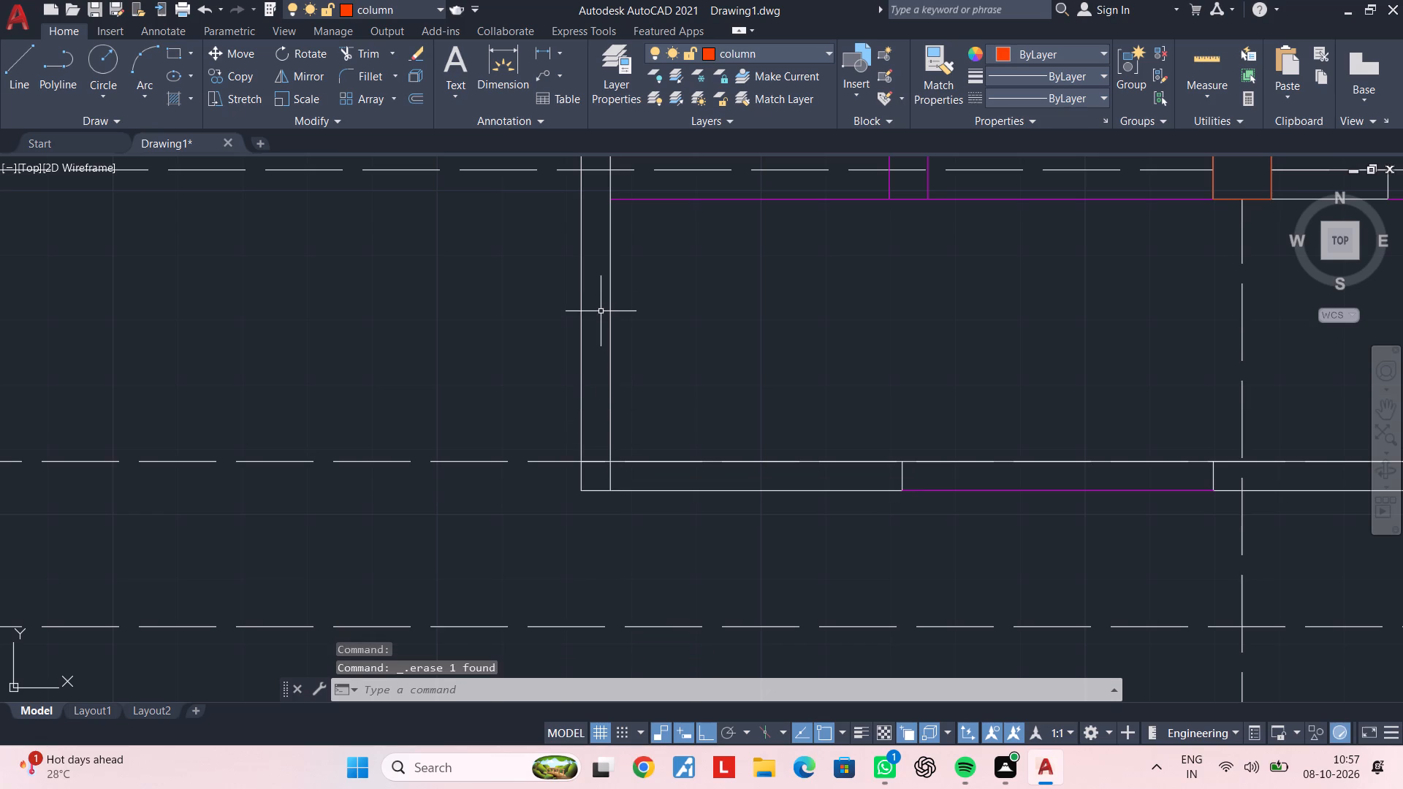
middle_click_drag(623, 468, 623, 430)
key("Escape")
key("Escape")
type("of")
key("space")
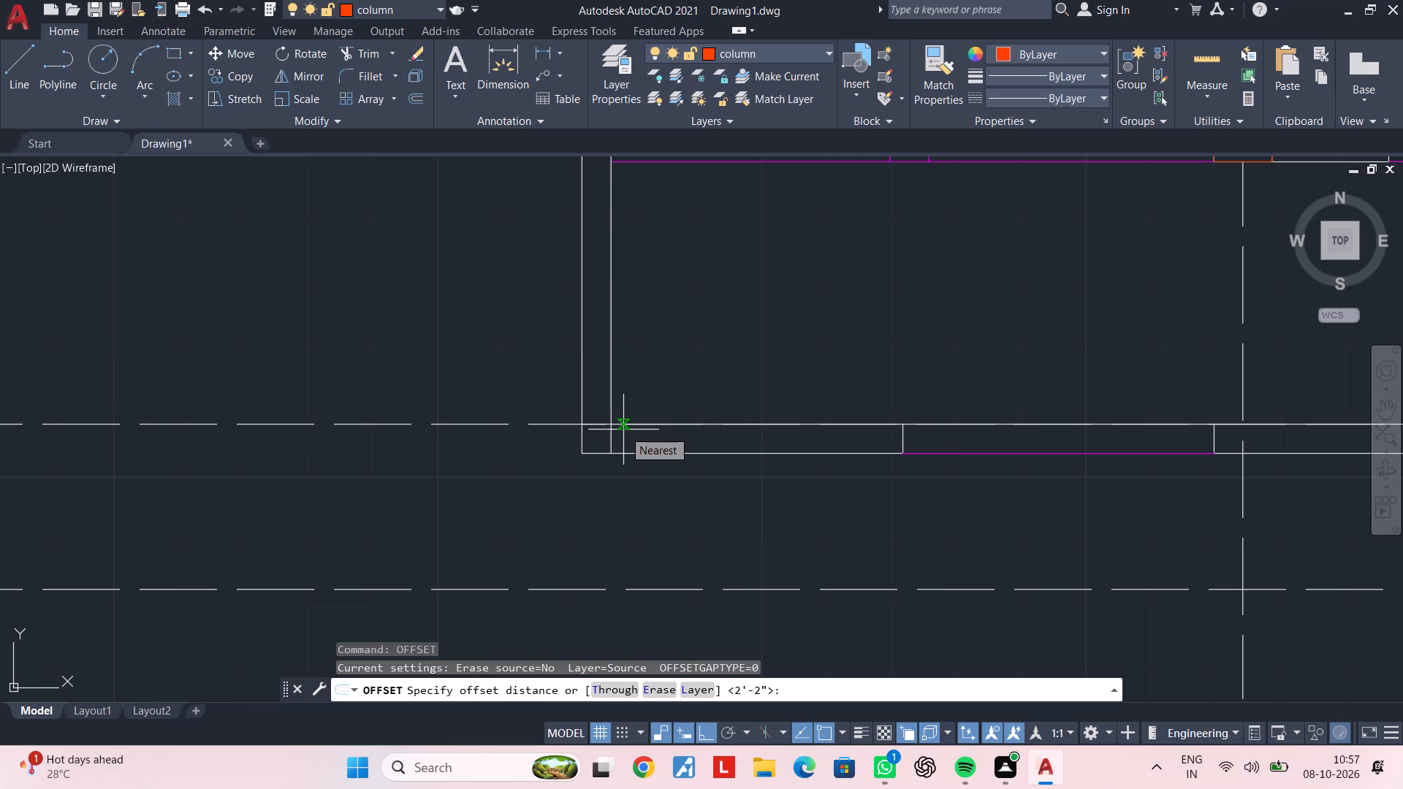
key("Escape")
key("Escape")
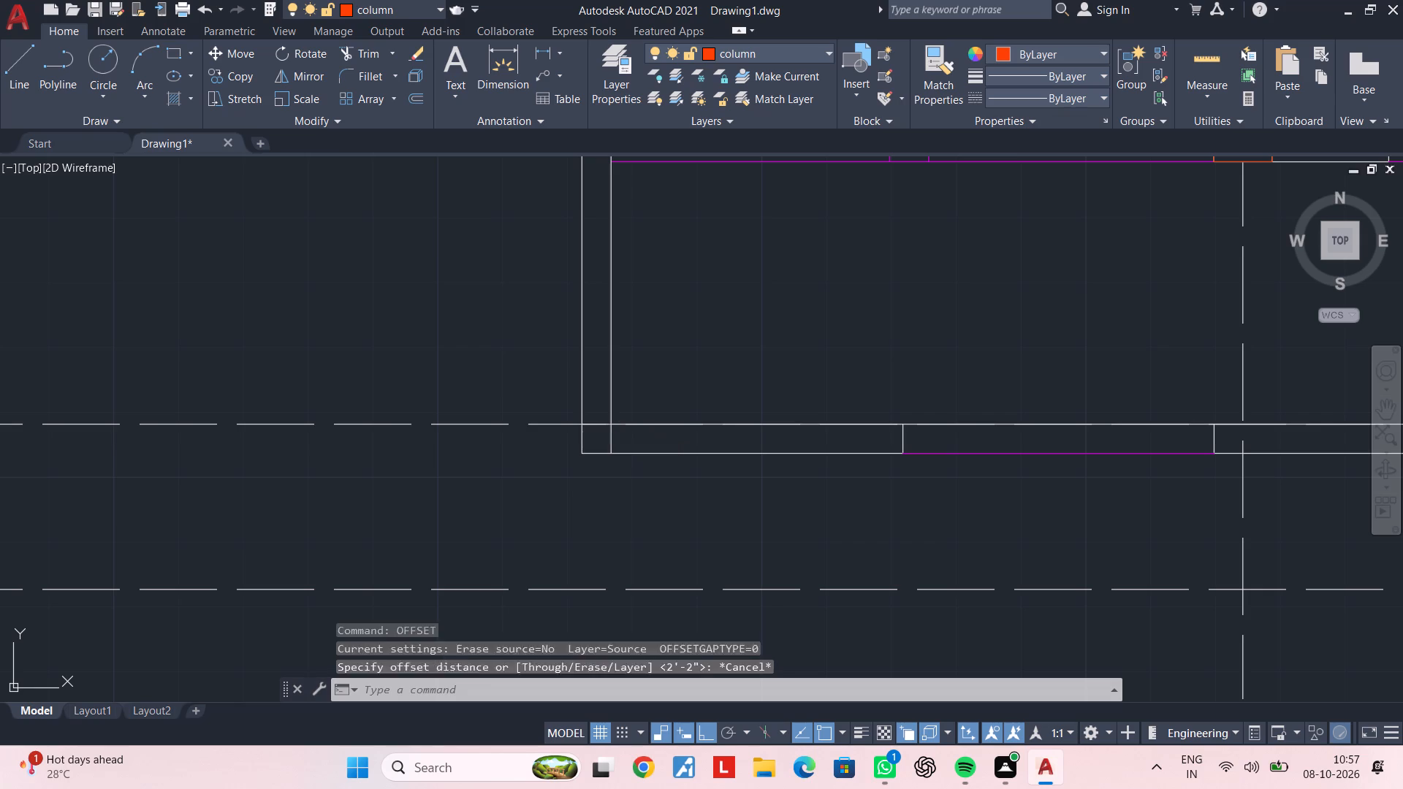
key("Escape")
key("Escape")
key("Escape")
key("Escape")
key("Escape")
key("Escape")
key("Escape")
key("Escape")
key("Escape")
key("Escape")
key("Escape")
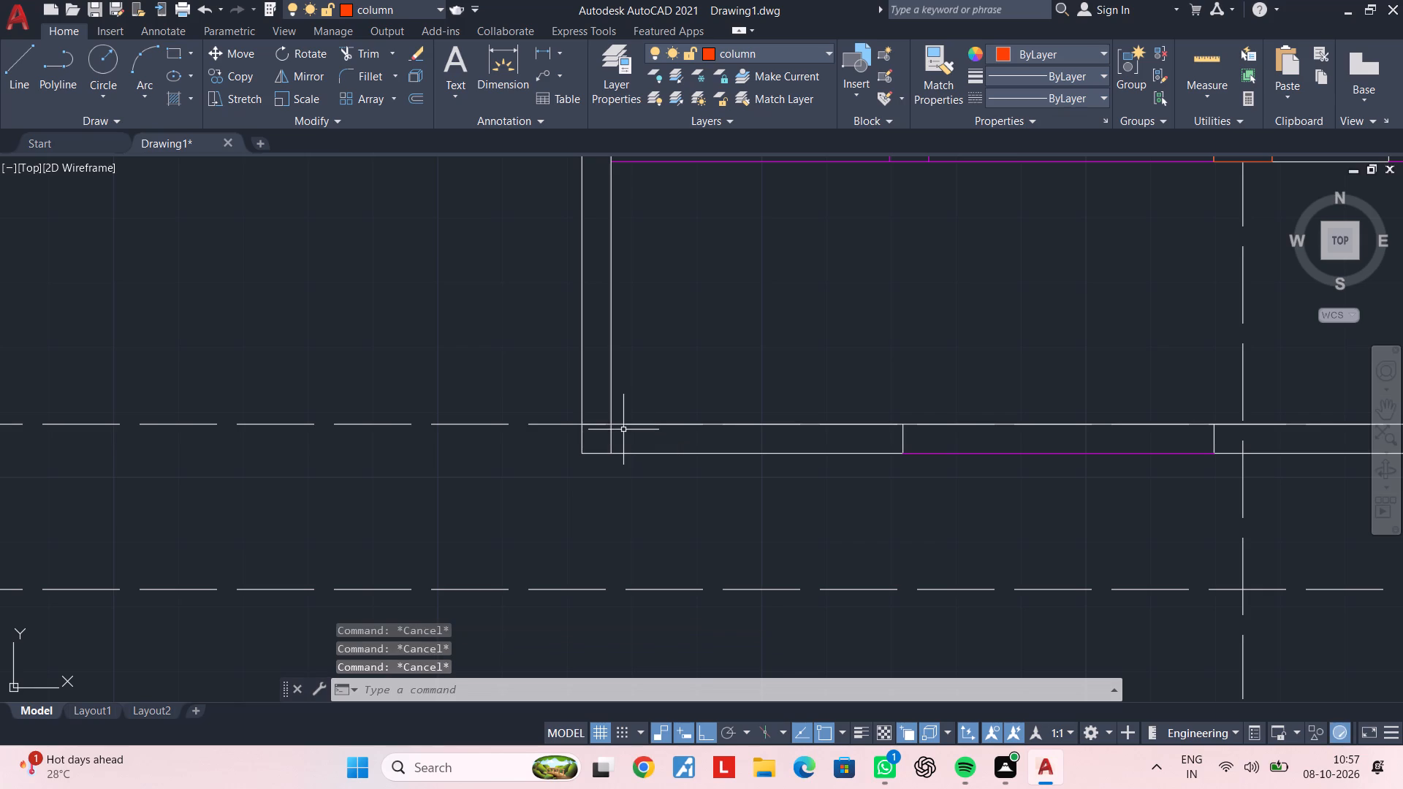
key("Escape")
Offset the west wall's outer line 7.5" to the west.
type("of")
key("space")
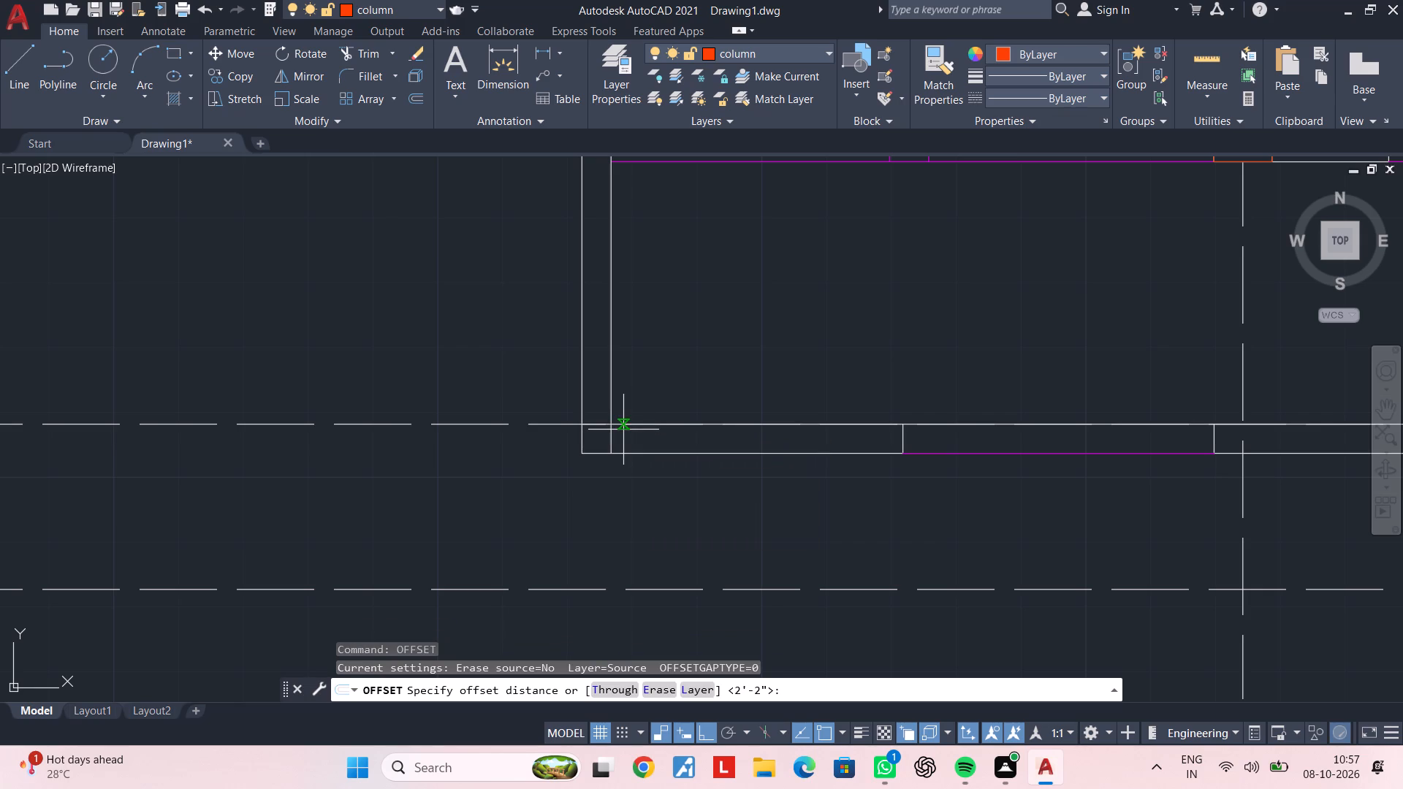
type("7.5\"")
key("Return")
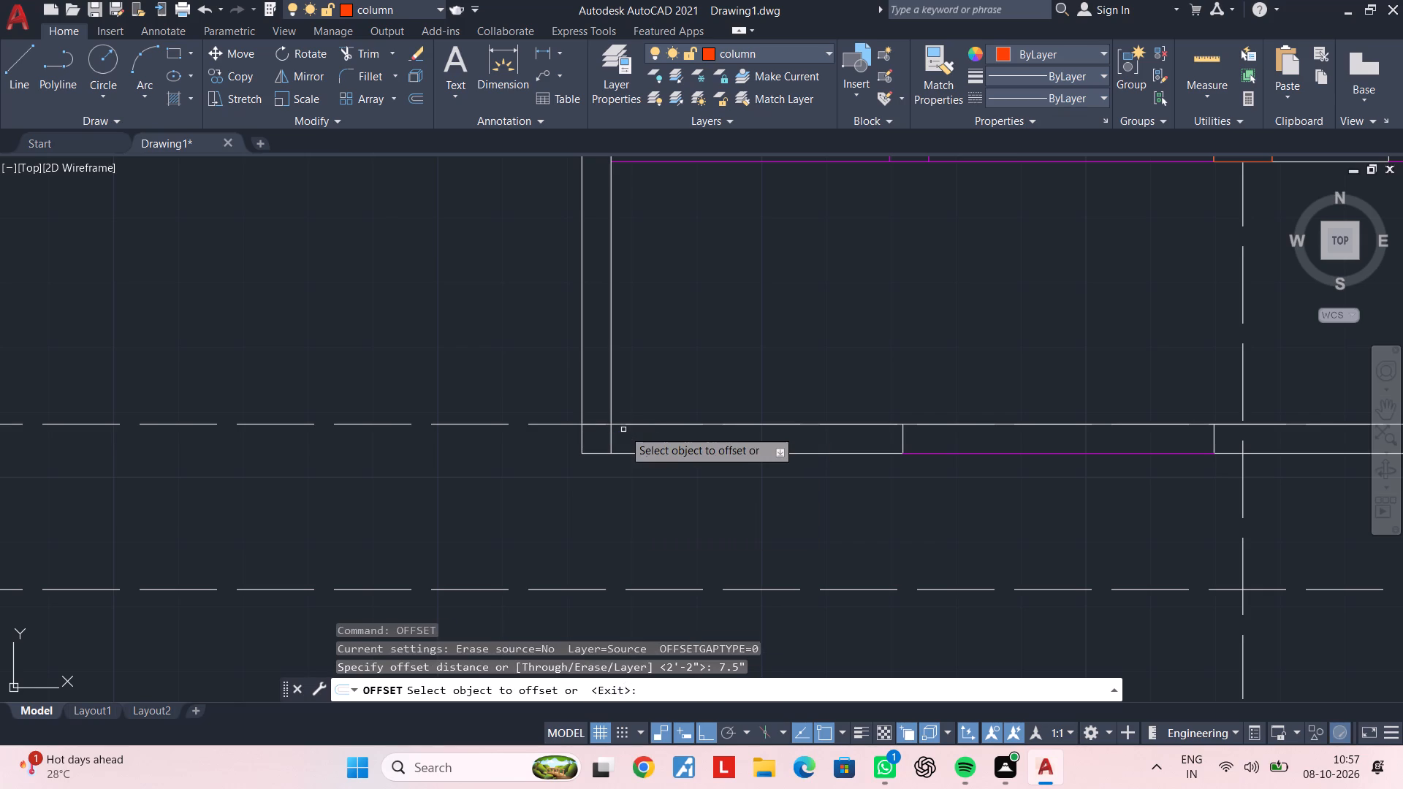
left_click(583, 376)
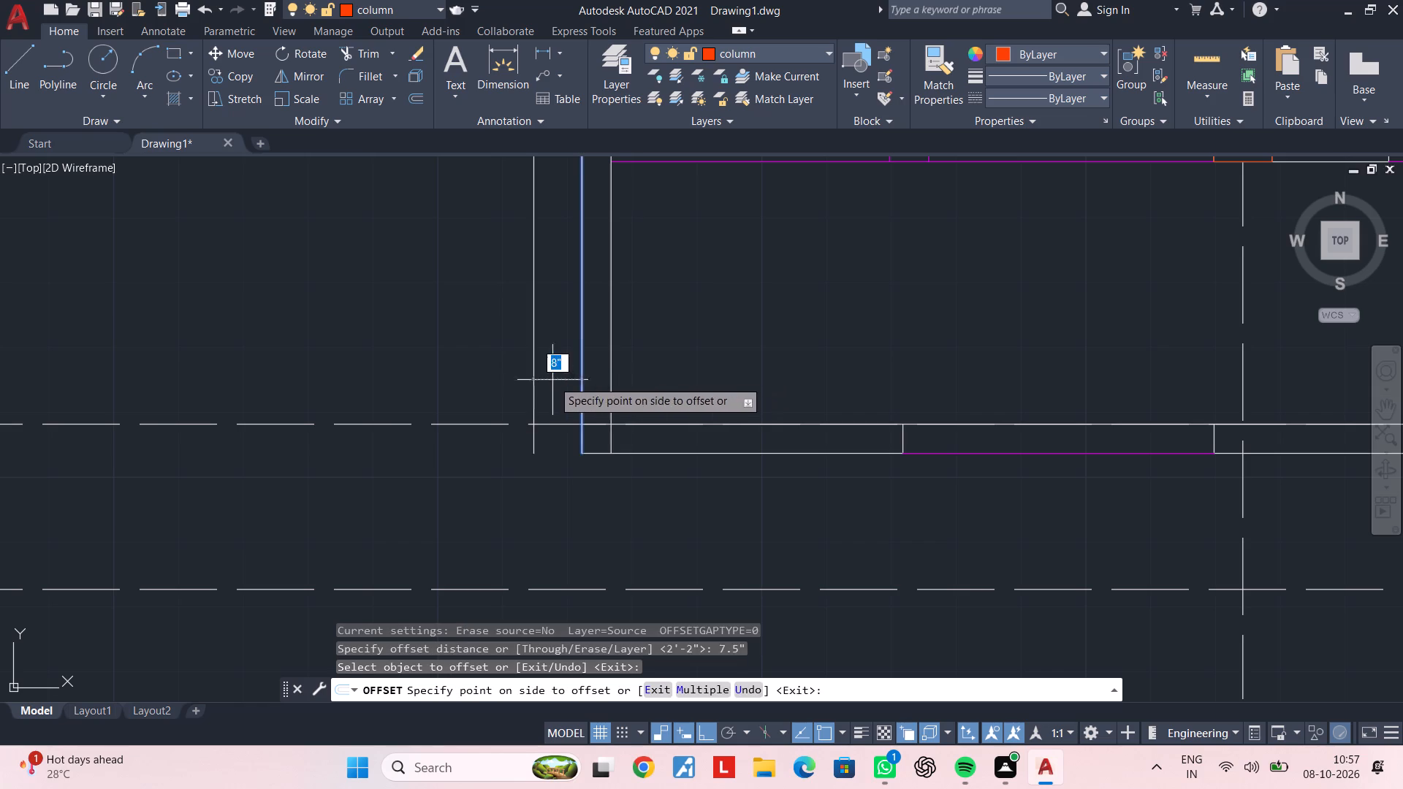
left_click(536, 381)
scroll(538, 379, "down", 2)
middle_click_drag(541, 358, 550, 431)
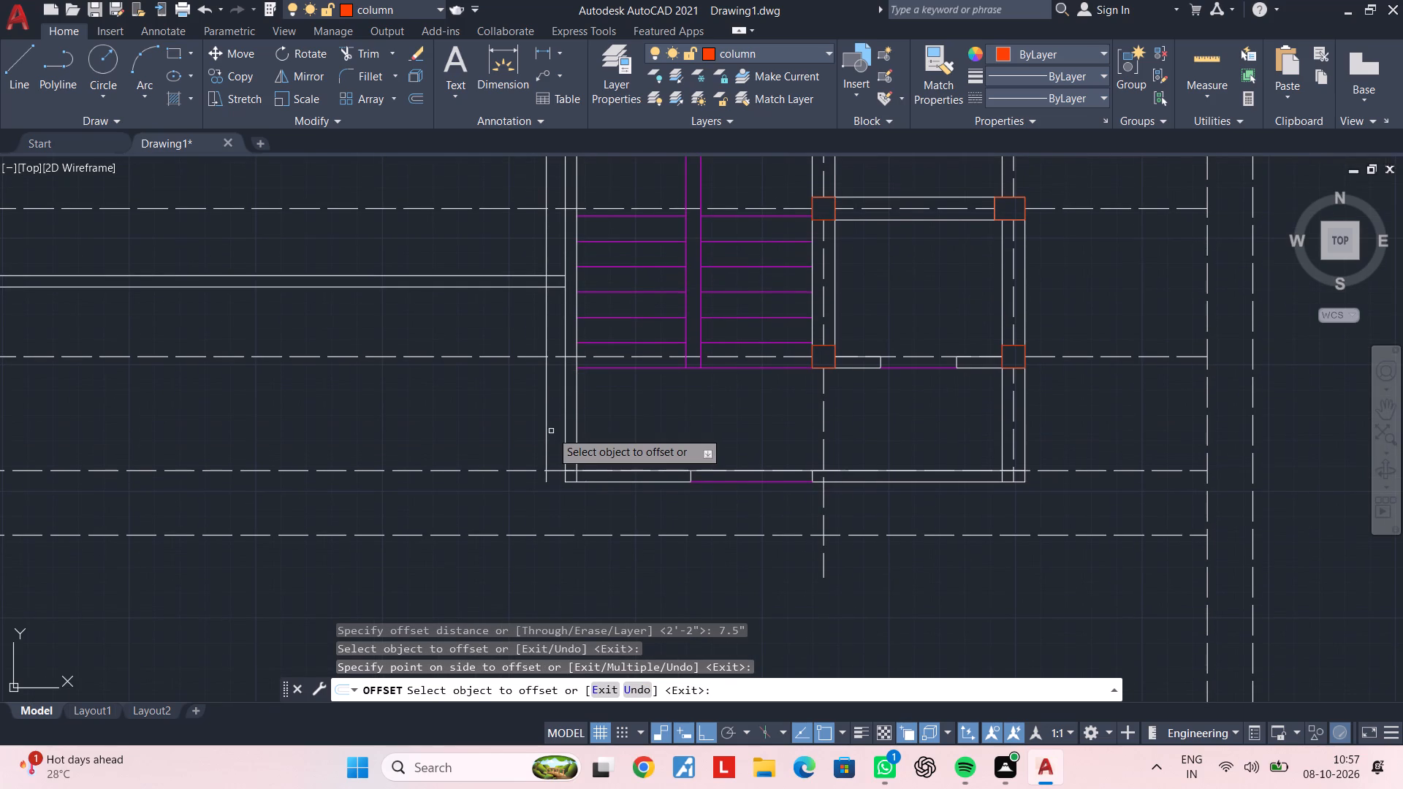
scroll(555, 416, "up", 1)
middle_click_drag(552, 410, 554, 448)
key("Escape")
key("Escape")
key("Escape")
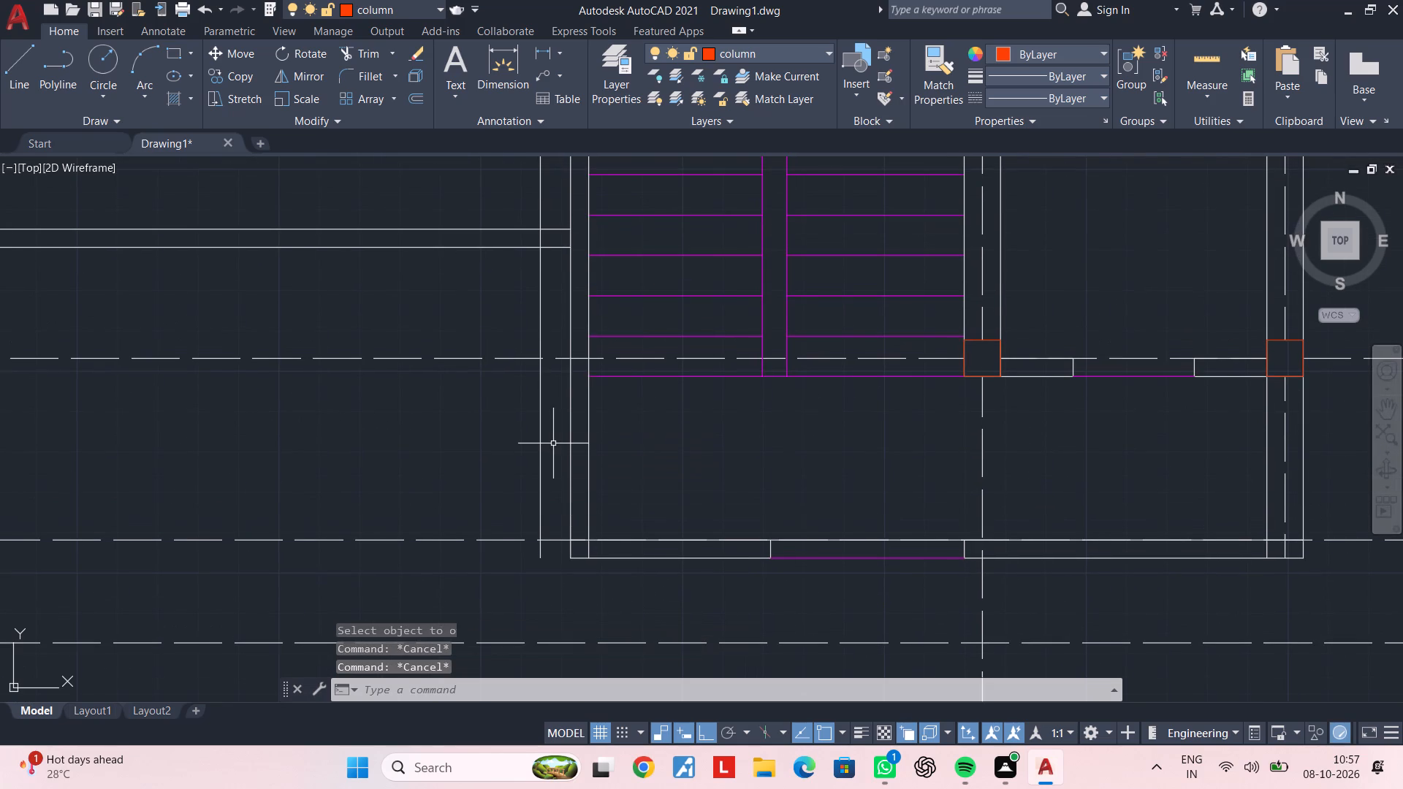
key("Escape")
key("Escape")
key("Escape")
key("Escape")
key("Escape")
key("Escape")
Offset the south wall's inner line 2'1.5" to the north.
type("of")
key("space")
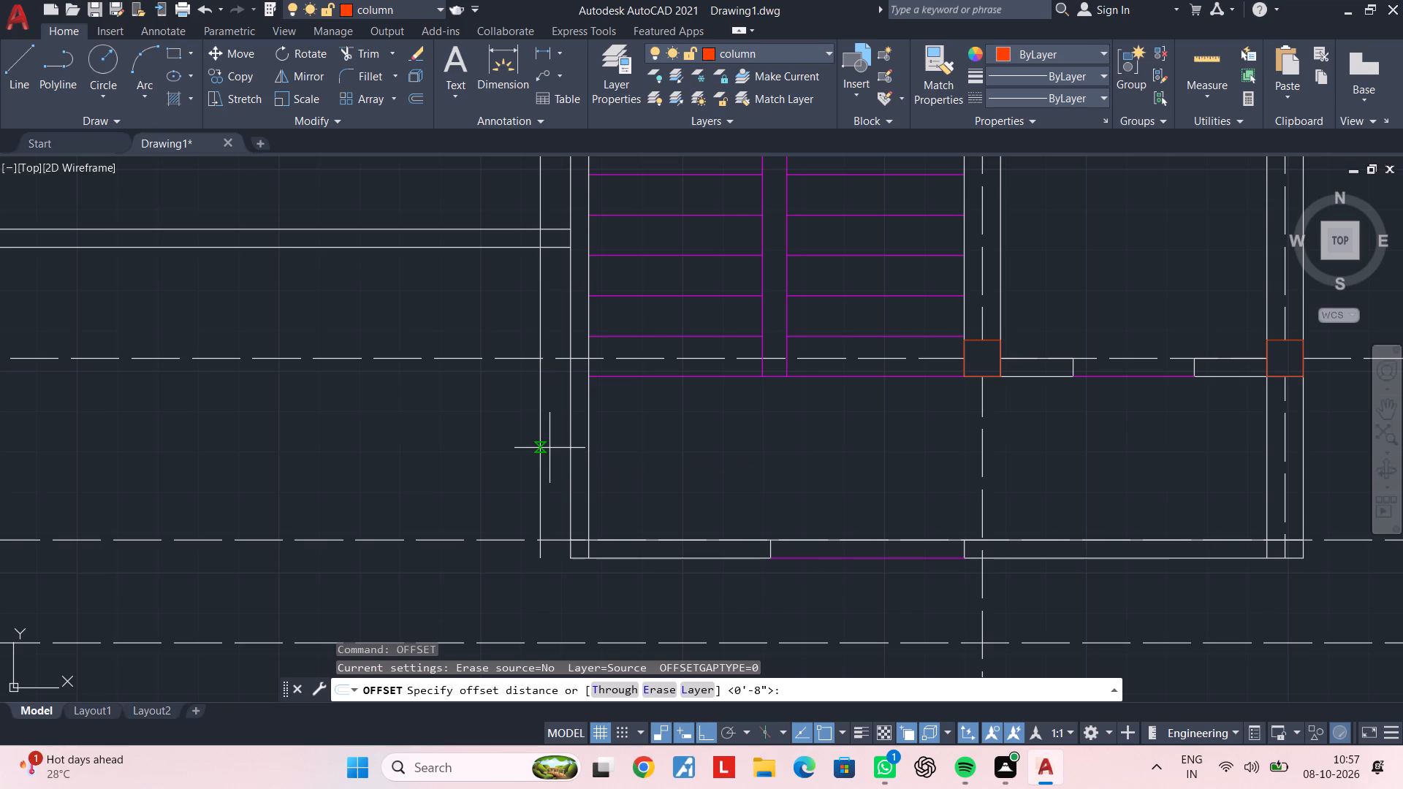
type("2'1.5\"")
key("Return")
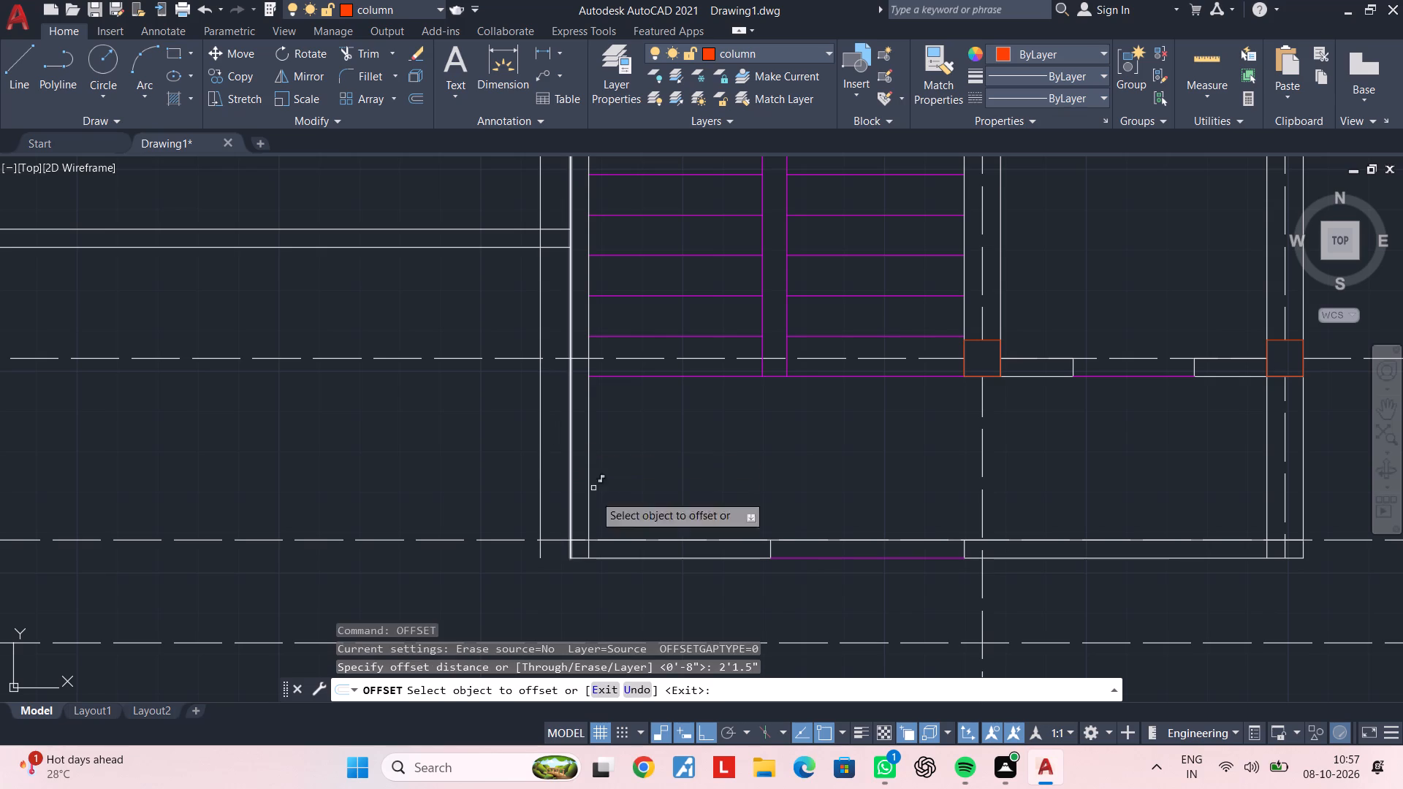
left_click(610, 541)
left_click(688, 607)
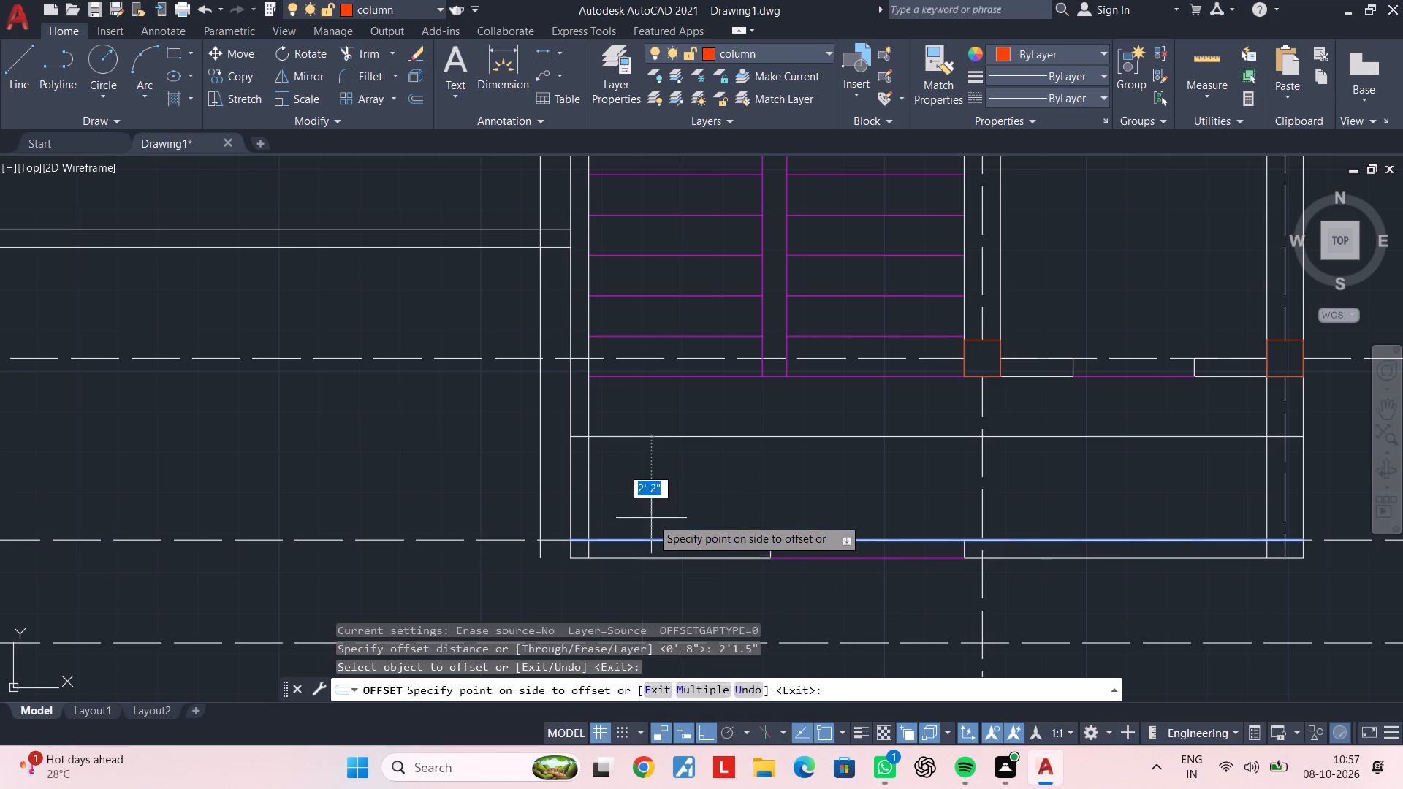
left_click(651, 508)
key("Escape")
key("Escape")
Extend the new horizontal line and the south wall's outer line west to the 7.5" offset line.
type("ex")
key("space")
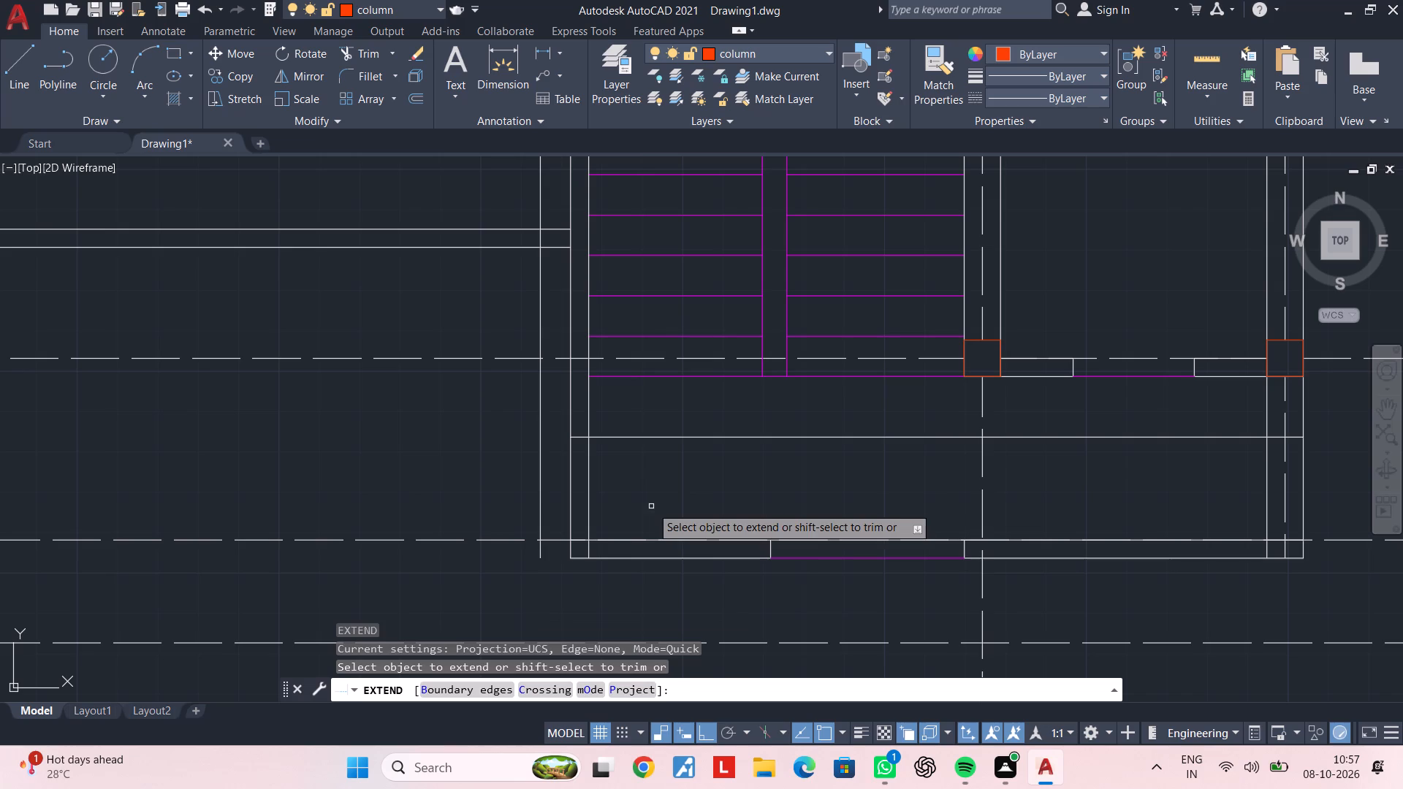
left_click(661, 418)
left_click(631, 478)
key("Escape")
key("Escape")
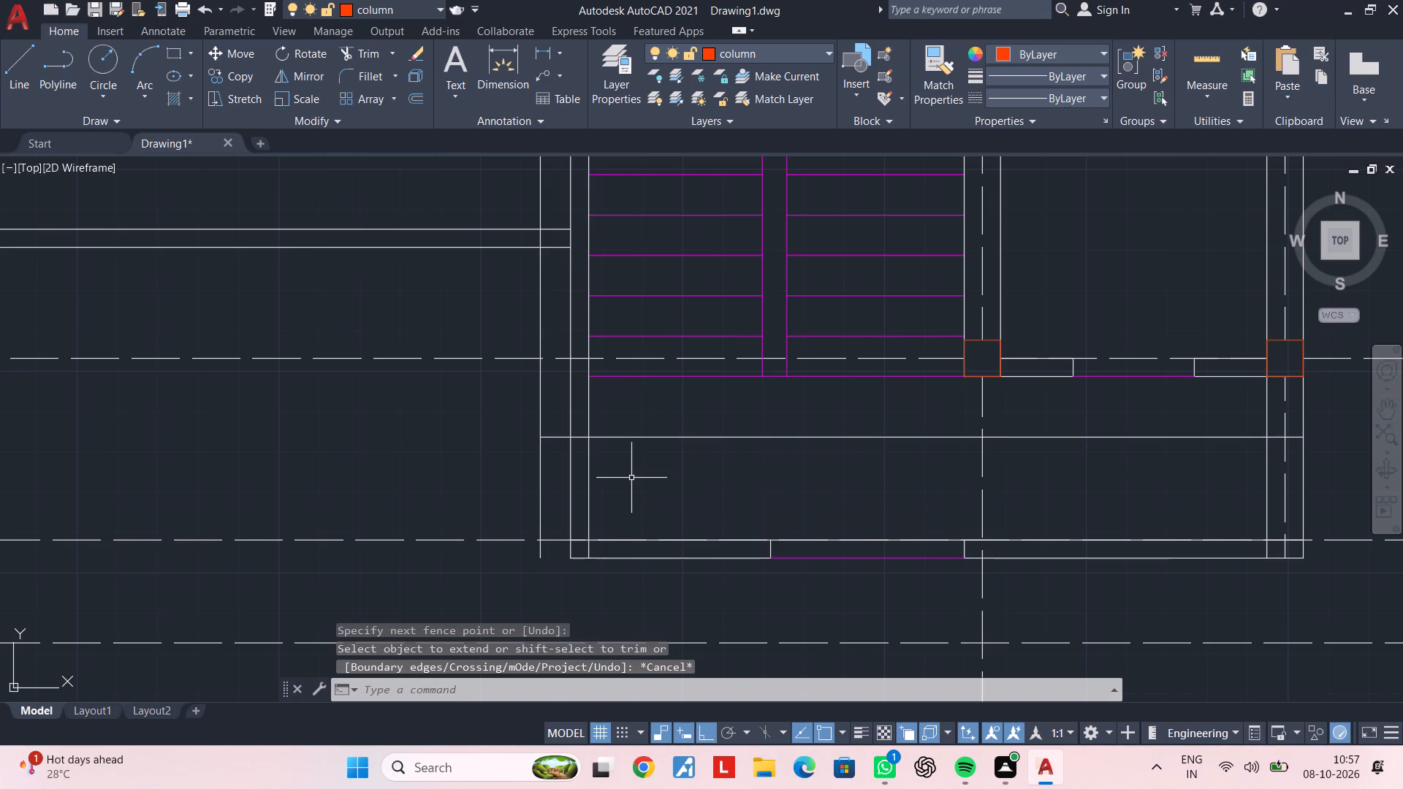
key("e")
key("x")
key("space")
left_click(608, 560)
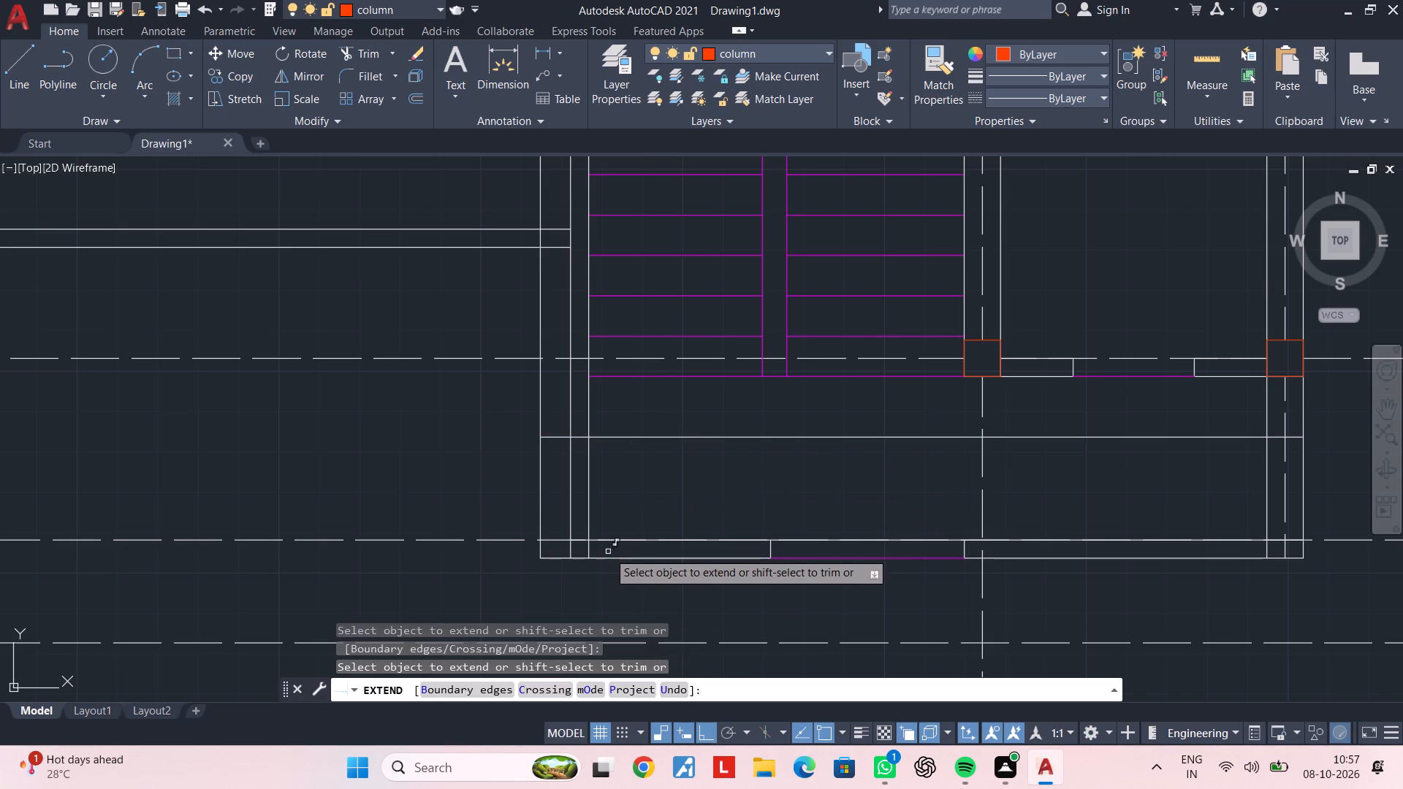
key("Escape")
key("Escape")
Trim the 7.5" offset line north of the horizontal line, and the horizontal line between the west wall and the vertical centreline.
key("t")
type("r")
key("space")
left_click(552, 414)
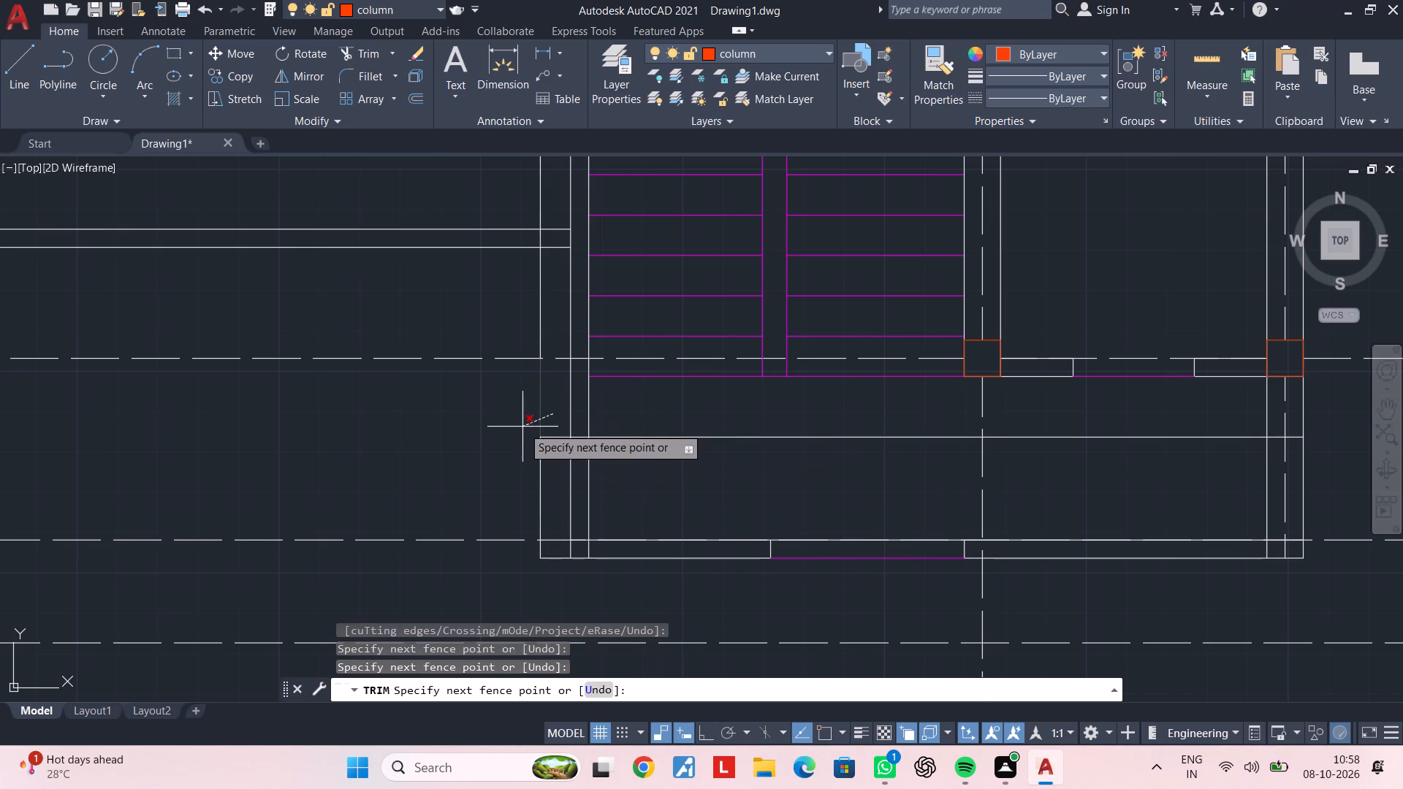
left_click(522, 427)
left_click(661, 415)
left_click(645, 456)
key("Escape")
Delete the leftover northern piece of the offset line west of the west wall.
left_click(555, 318)
left_click(525, 319)
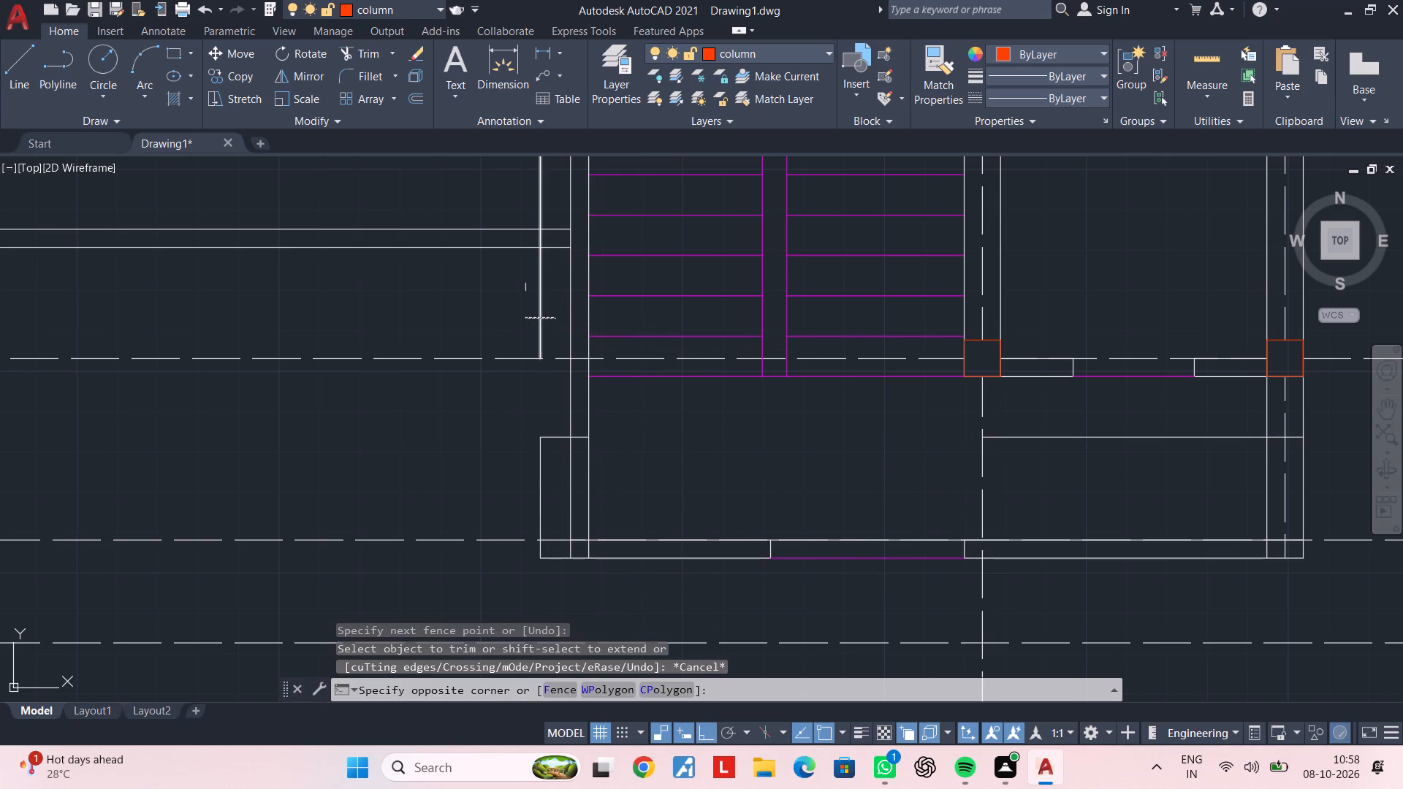
key("Delete")
Delete the leftover horizontal offset line between the vertical centreline and the east wall.
left_click_drag(1062, 481, 1052, 478)
left_click(973, 409)
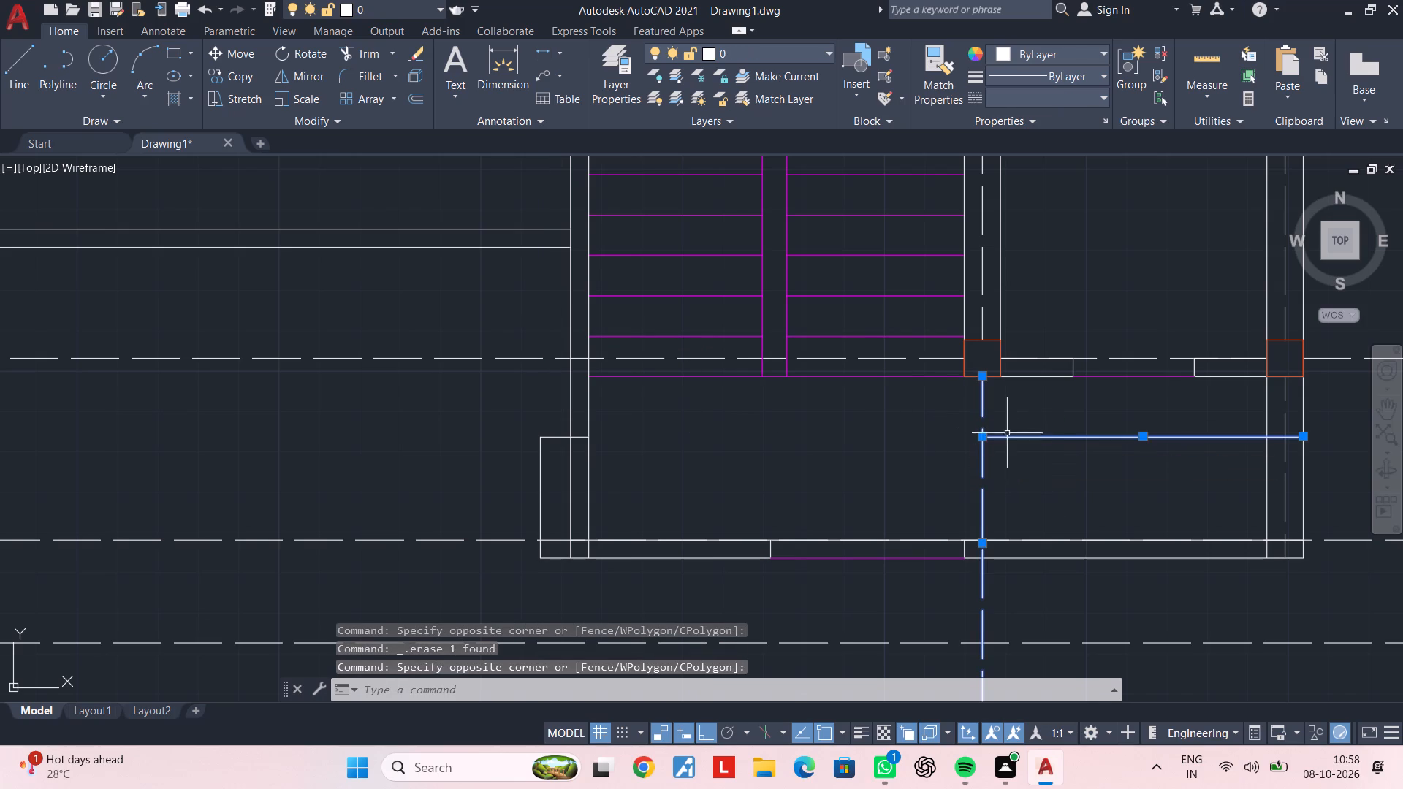
key("Escape")
left_click(1085, 472)
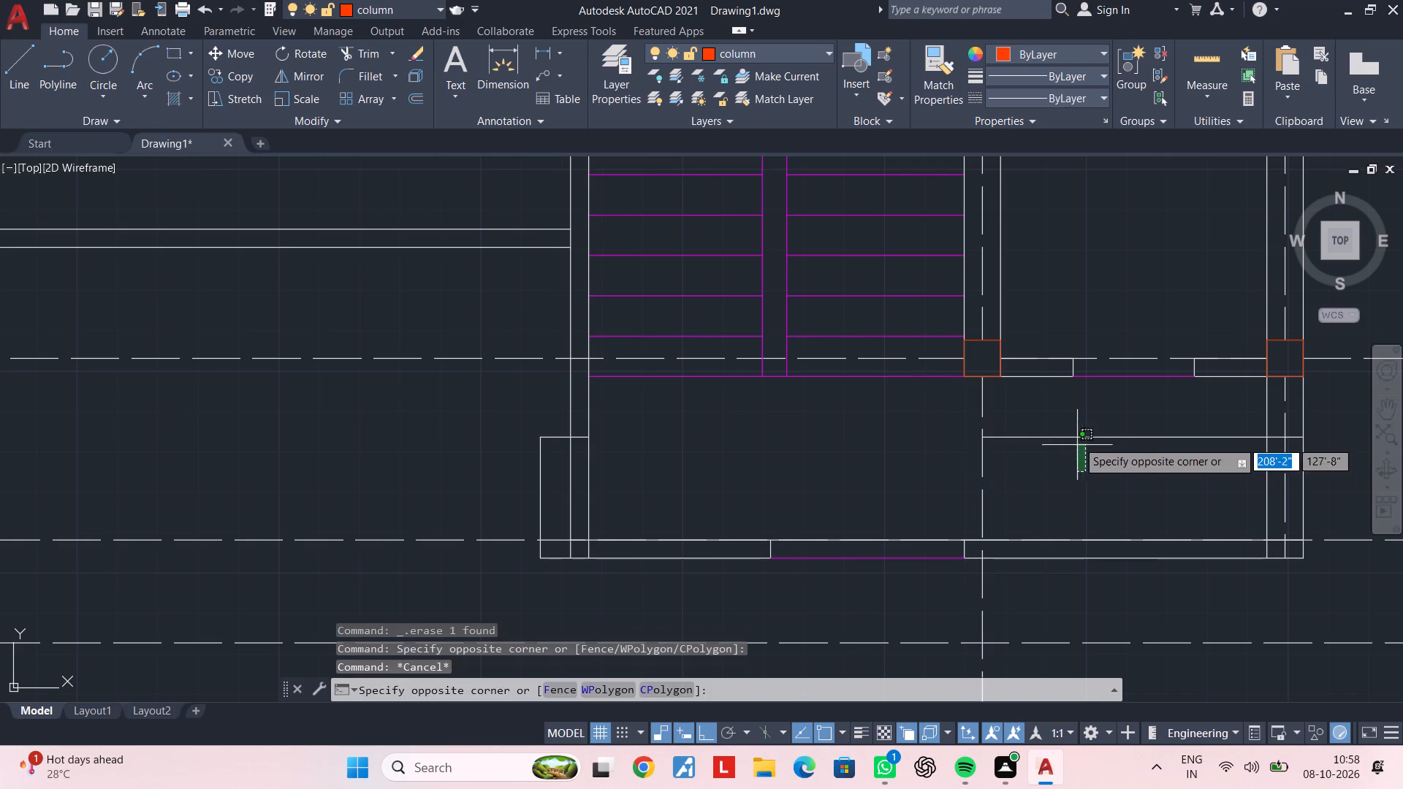
left_click(1077, 428)
key("Delete")
Draw a rectangular column on the column layer over the outline at the southwest wall corner, corner to corner.
middle_click_drag(737, 522, 793, 508)
scroll(487, 547, "up", 1)
middle_click_drag(677, 469, 631, 504)
key("Escape")
key("Escape")
key("Escape")
key("Escape")
key("r")
type("ec")
key("space")
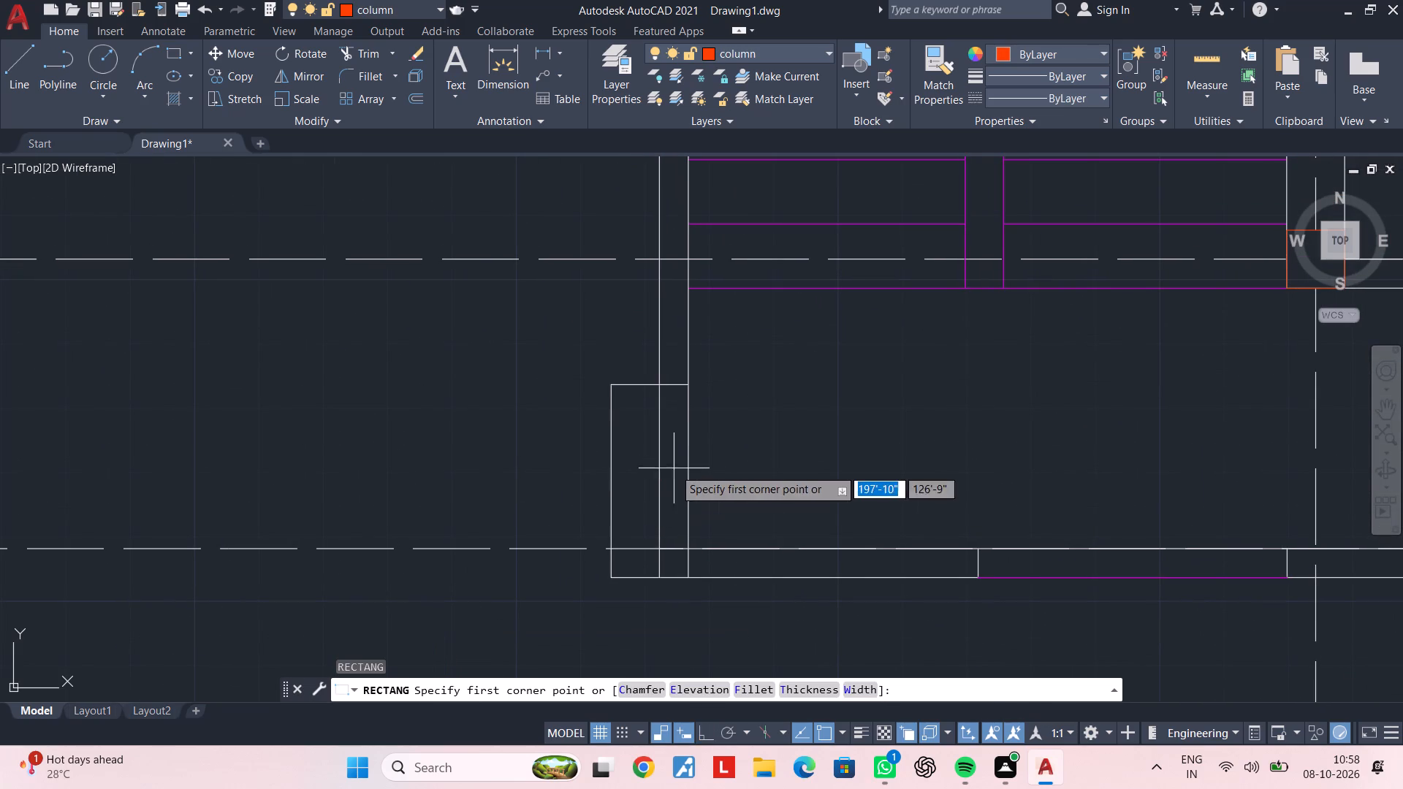
left_click(688, 385)
left_click(614, 579)
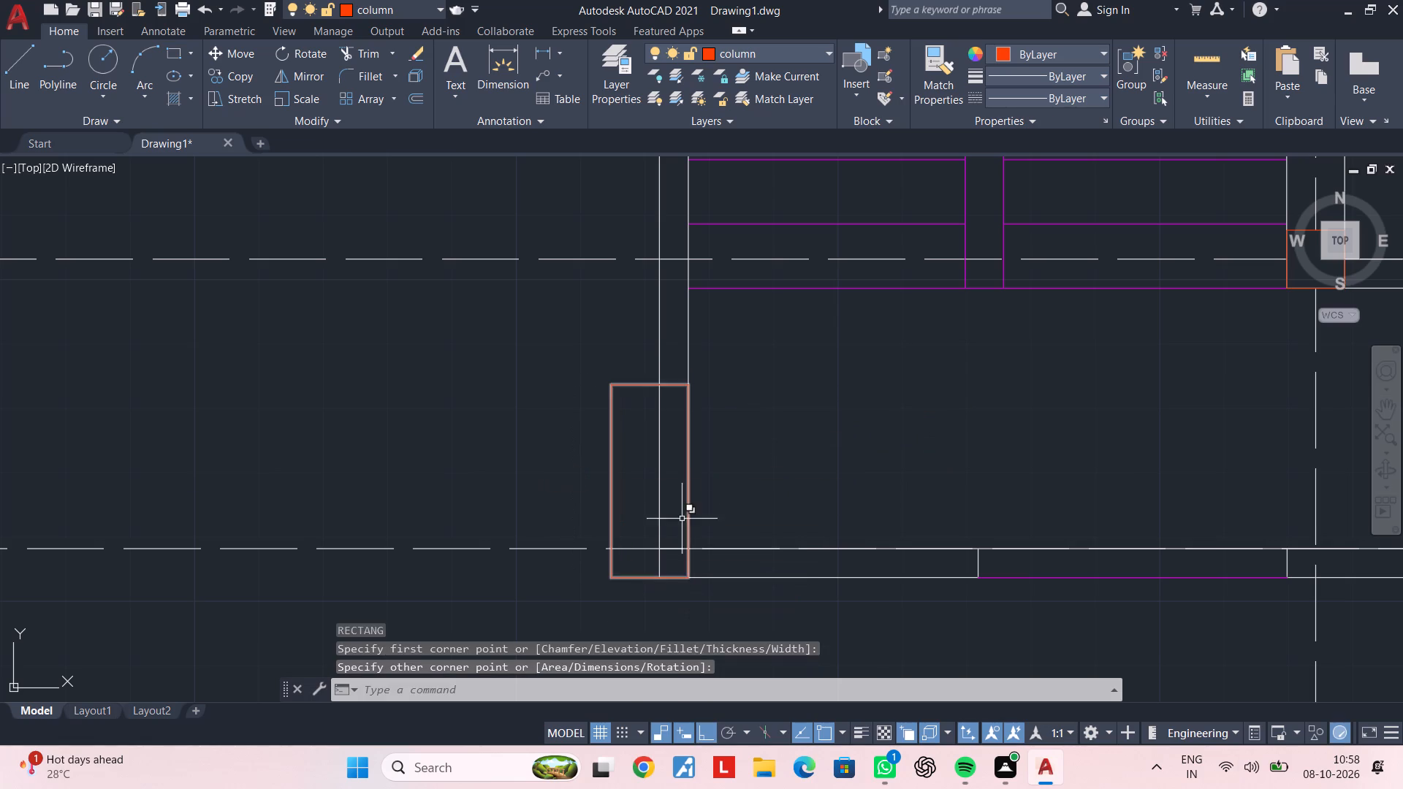
middle_click_drag(676, 505, 658, 525)
Trim the west wall's outer line where it runs inside the southwest corner column.
key("Escape")
key("Escape")
type("tr")
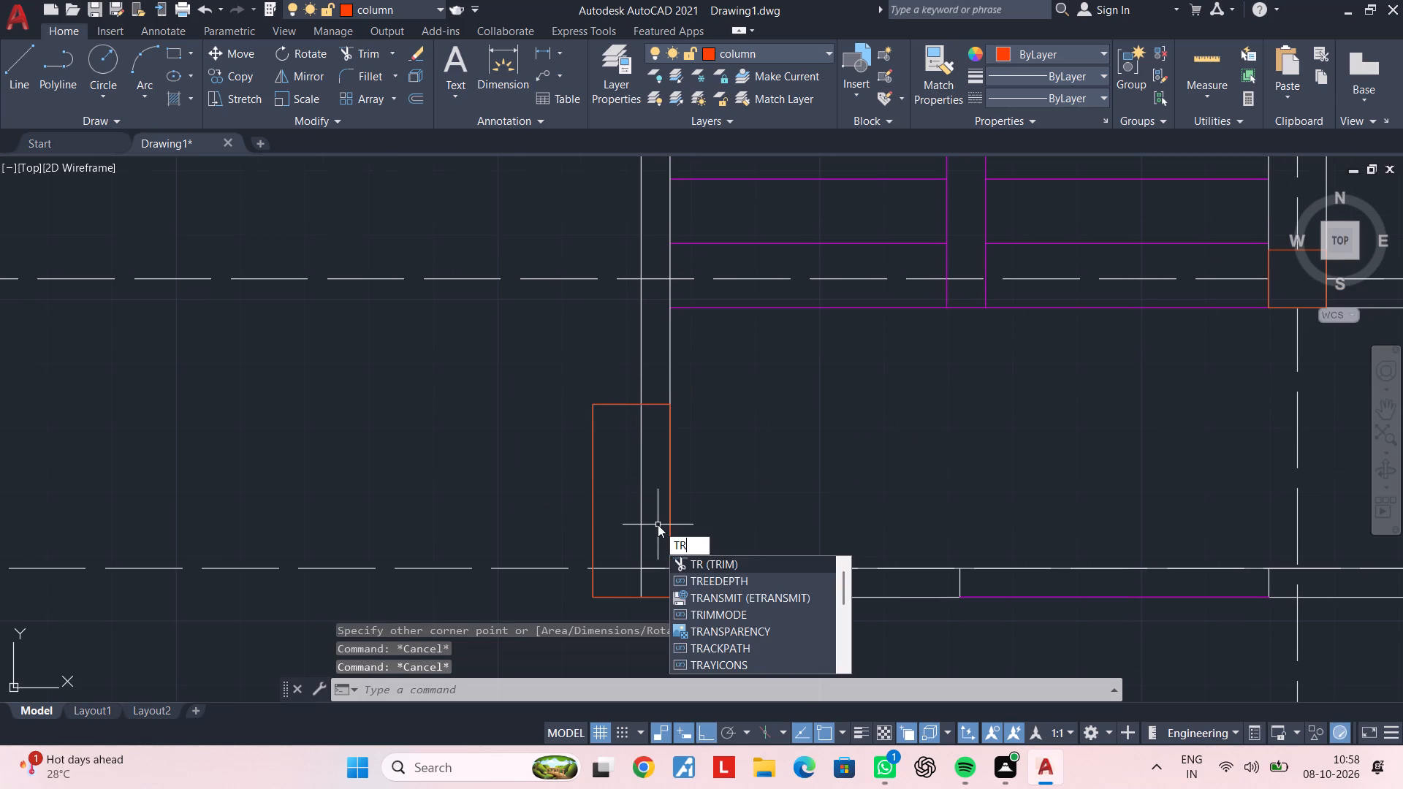
key("space")
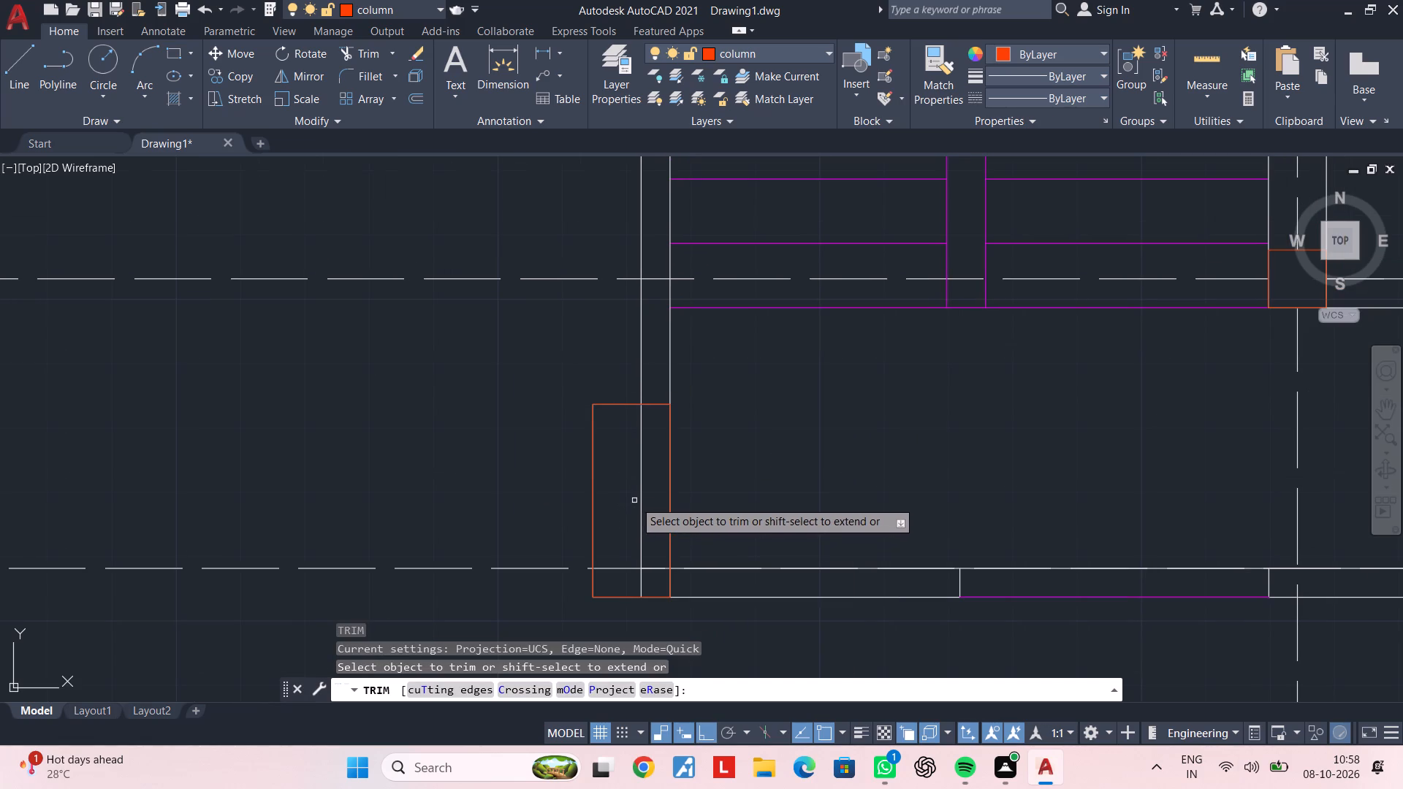
left_click(639, 500)
key("Escape")
key("Escape")
Measure the southwest corner column's width with a temporary linear dimension.
left_click(541, 49)
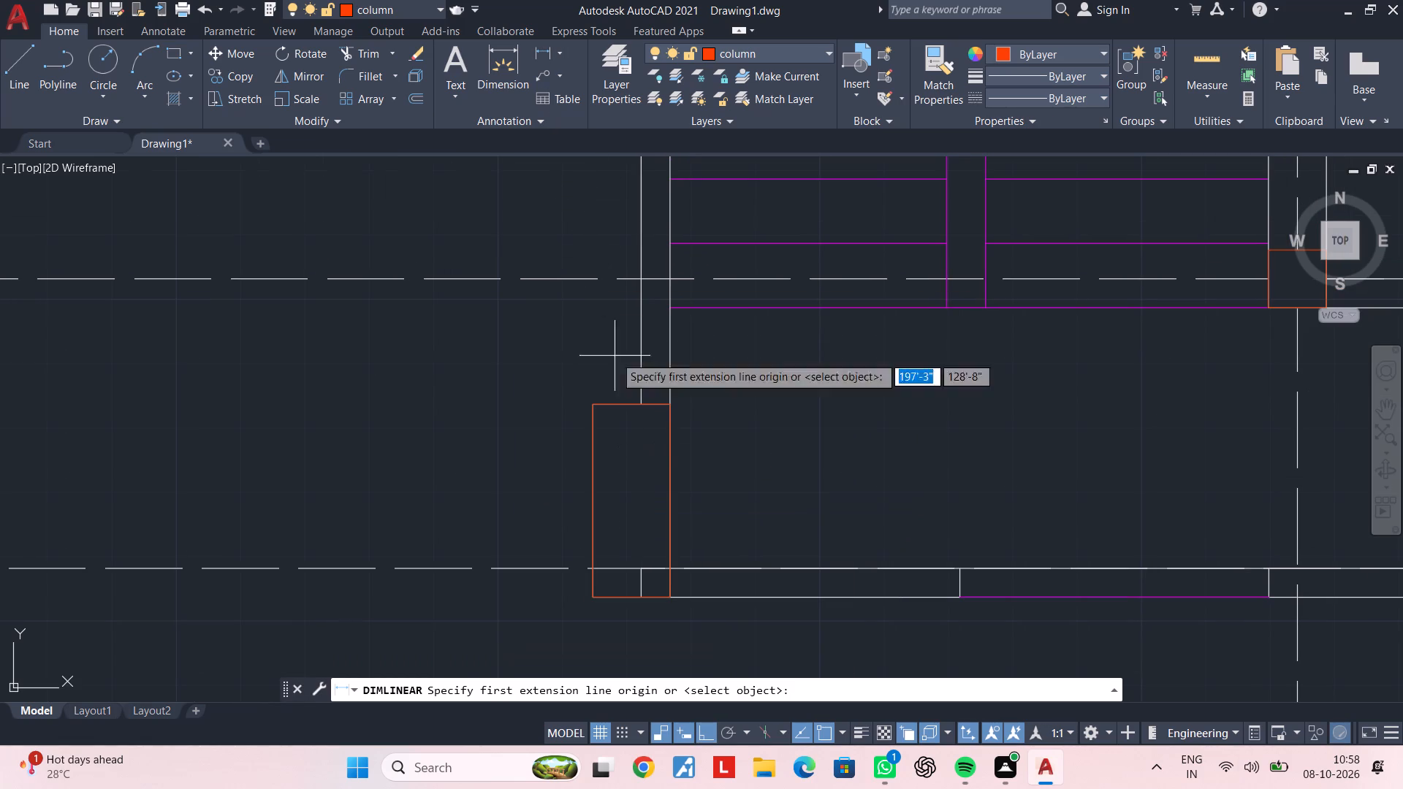
left_click(593, 404)
left_click(672, 402)
key("Escape")
scroll(675, 494, "down", 2)
middle_click_drag(679, 473, 682, 449)
key("Escape")
key("space")
scroll(668, 519, "up", 2)
key("Escape")
key("Escape")
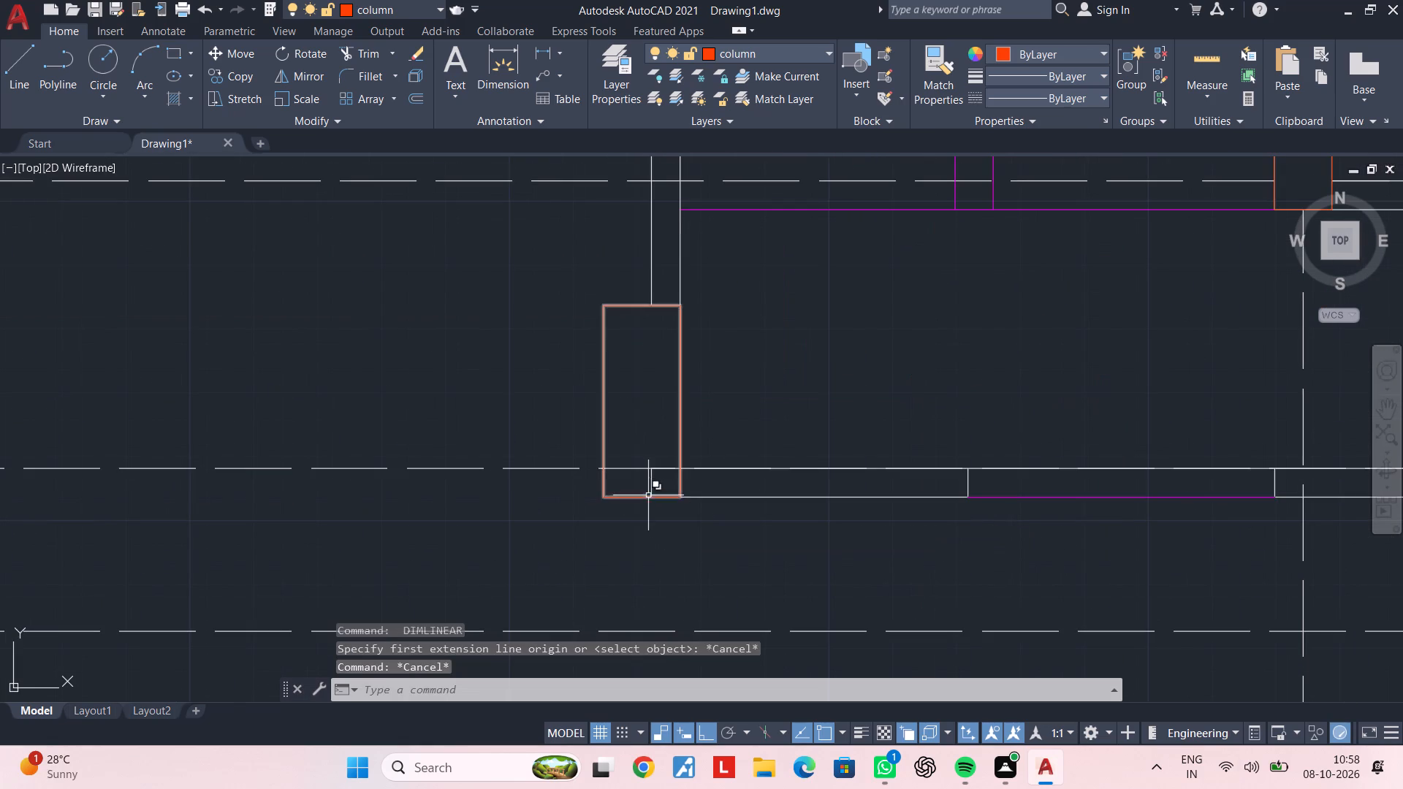
Trim the remaining west wall stub, the south wall's inner line and the dashed centreline inside the southwest corner column.
key("t")
key("r")
key("space")
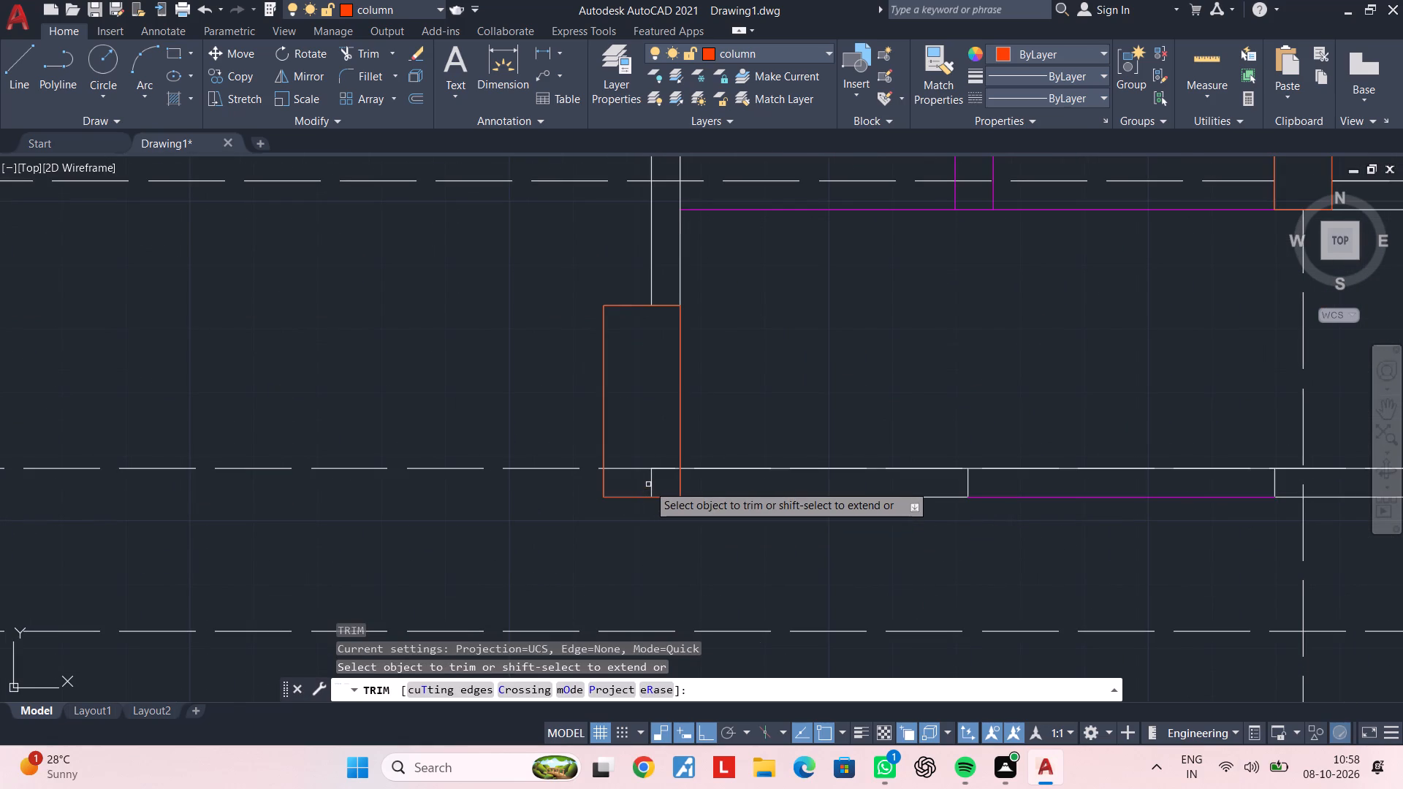
left_click(650, 484)
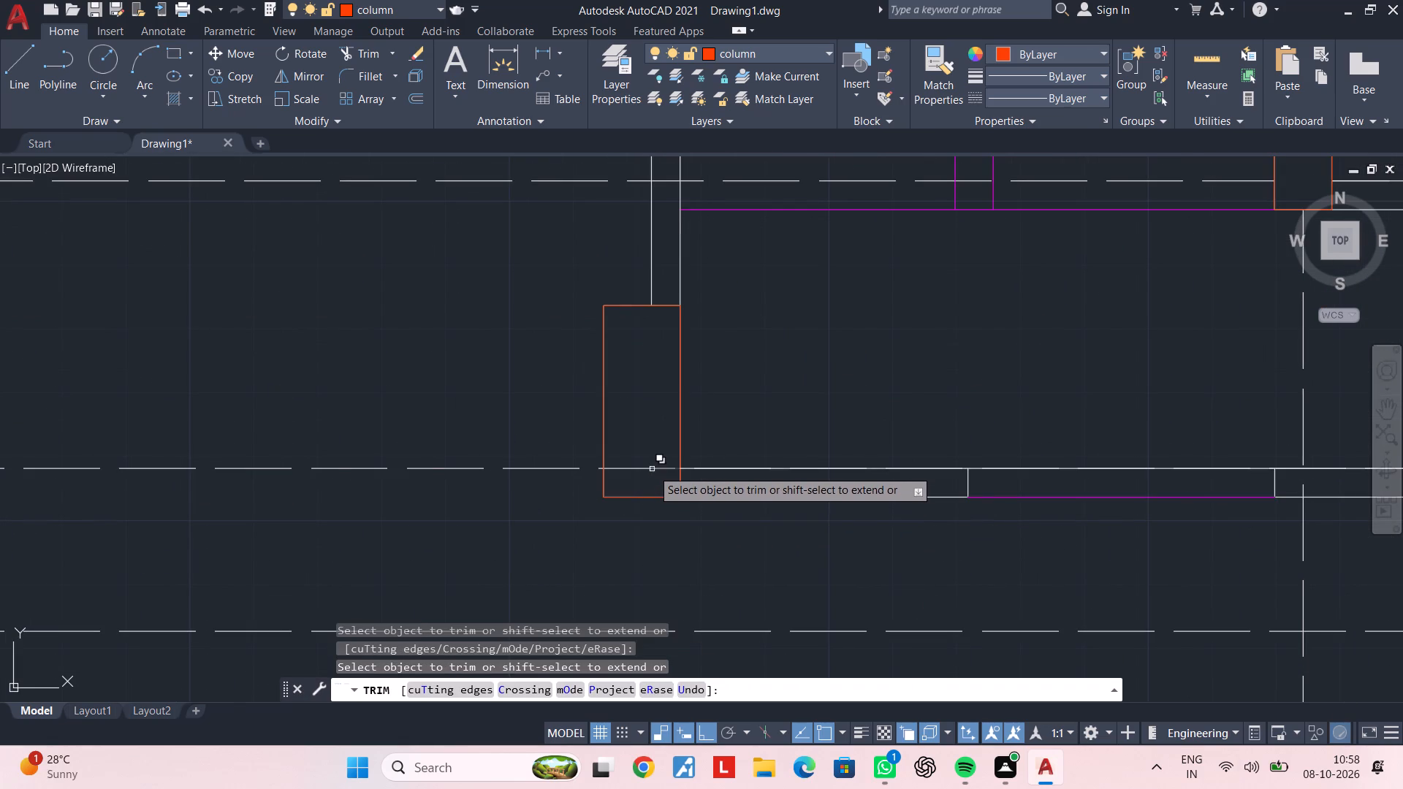
left_click(652, 469)
left_click(634, 469)
key("Escape")
key("Escape")
Examine the plan's column layout and the vertical centrelines east of the staircase and small rooms.
scroll(666, 507, "down", 1)
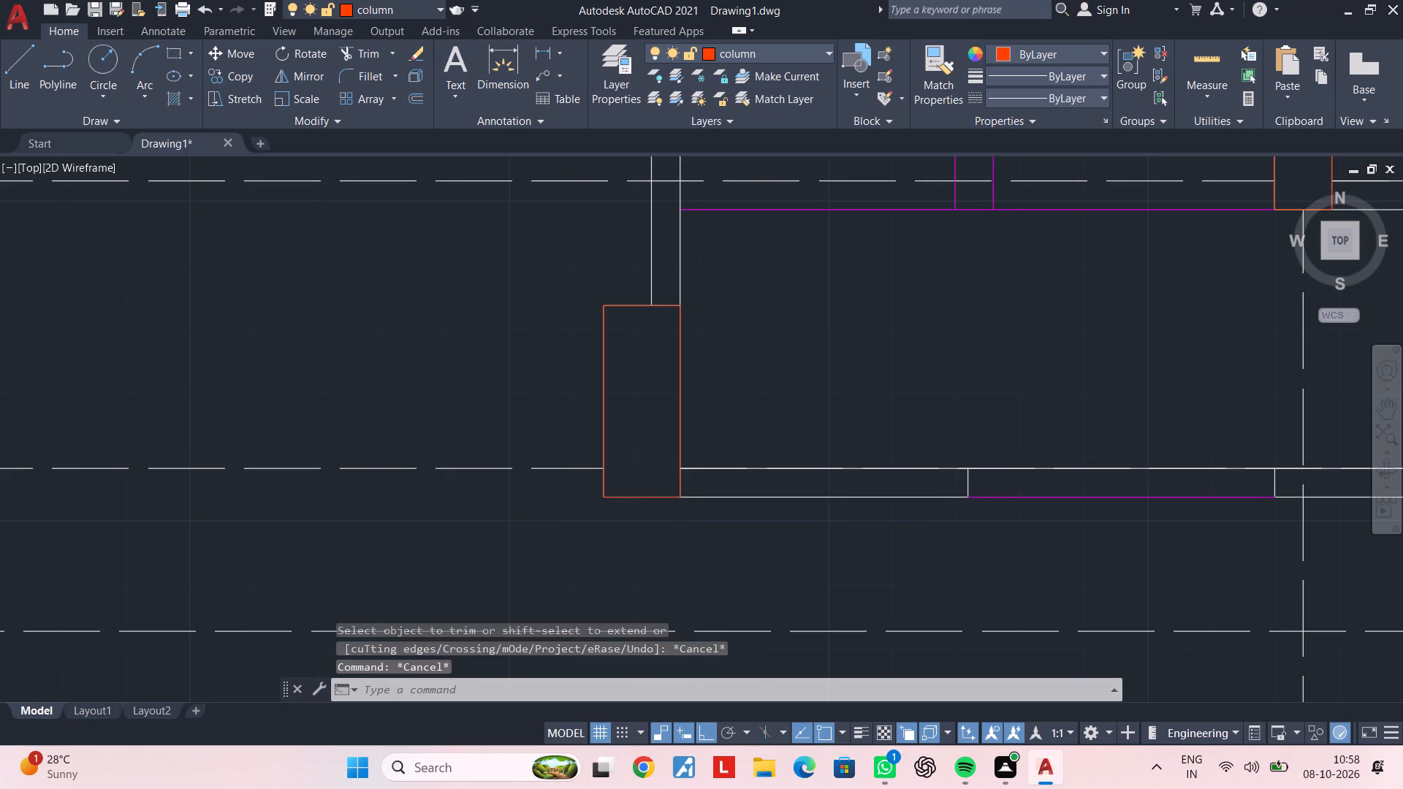
scroll(667, 507, "down", 2)
middle_click_drag(667, 507, 699, 497)
key("Escape")
scroll(665, 507, "down", 1)
middle_click_drag(665, 508, 696, 508)
key("Escape")
middle_click_drag(640, 516, 801, 482)
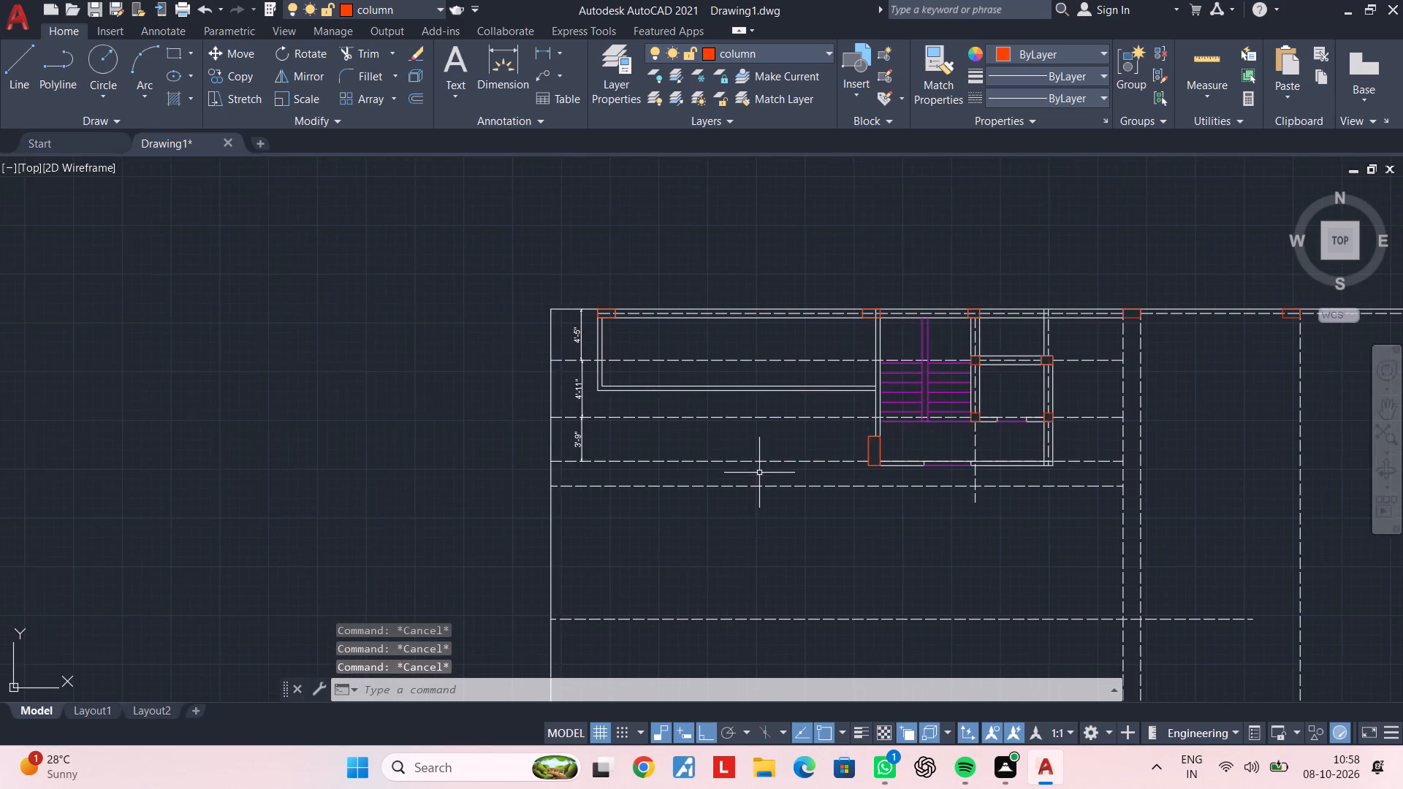
middle_click_drag(761, 471, 795, 467)
key("Escape")
key("Escape")
key("Escape")
key("Escape")
key("Escape")
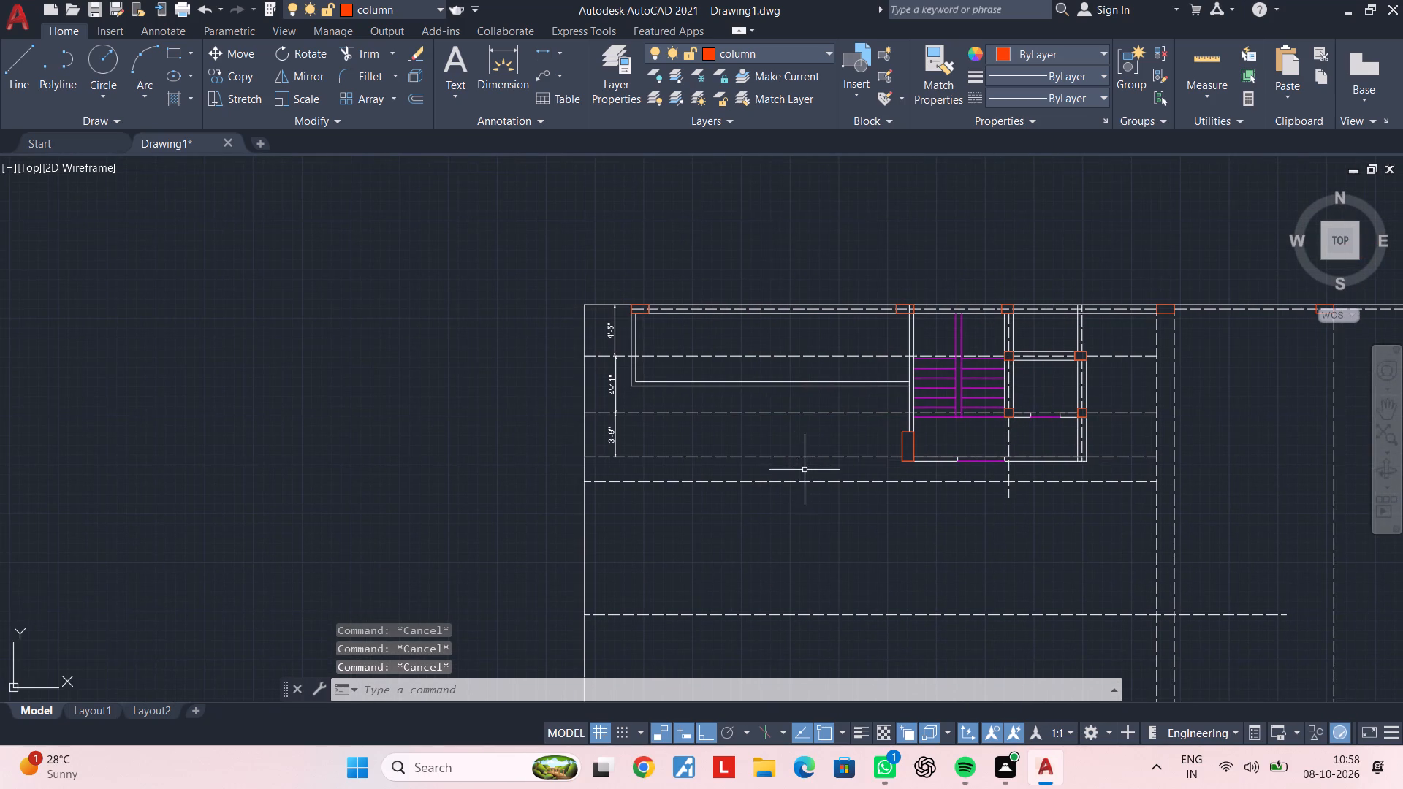
middle_click_drag(803, 465, 676, 465)
scroll(957, 470, "up", 1)
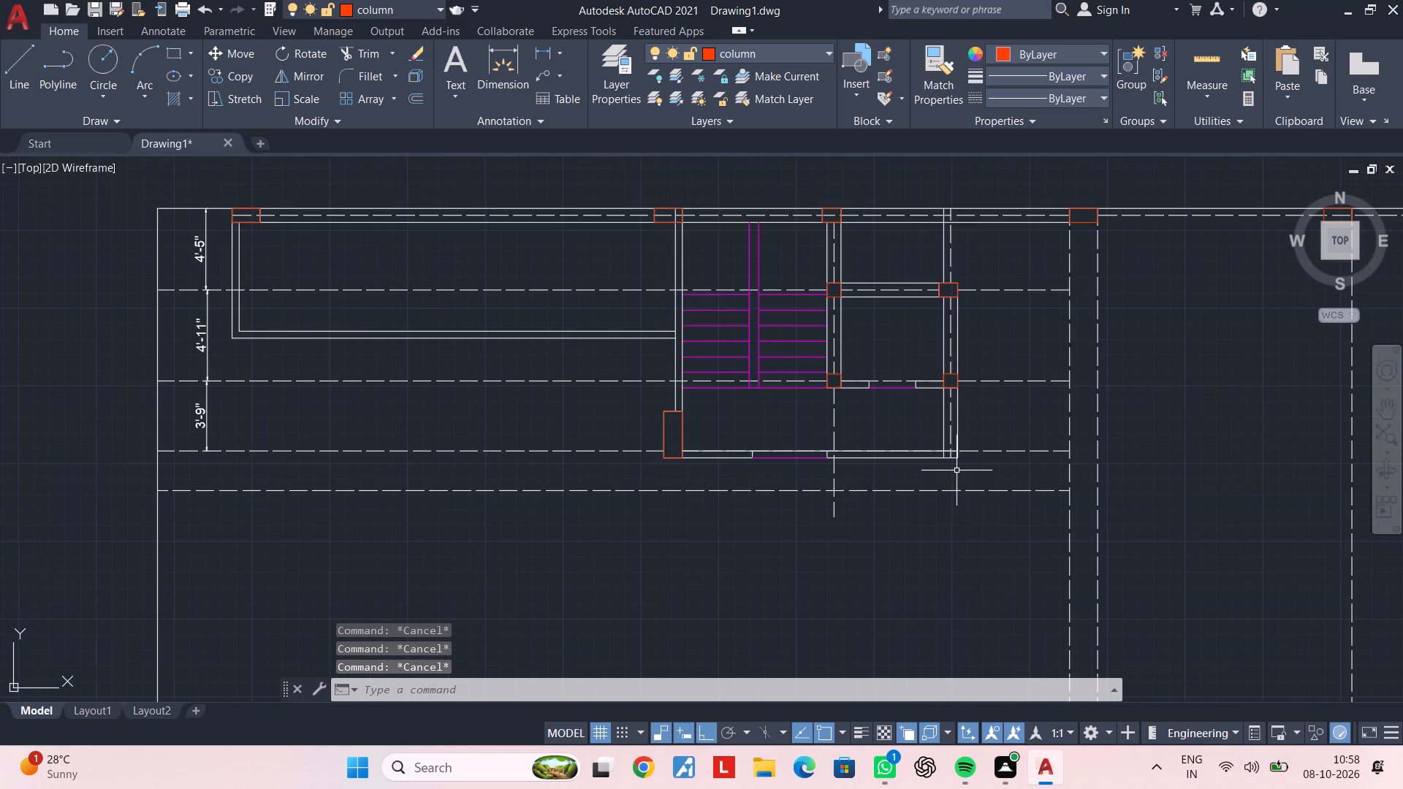
middle_click_drag(964, 470, 843, 470)
scroll(856, 466, "up", 1)
middle_click_drag(910, 463, 807, 464)
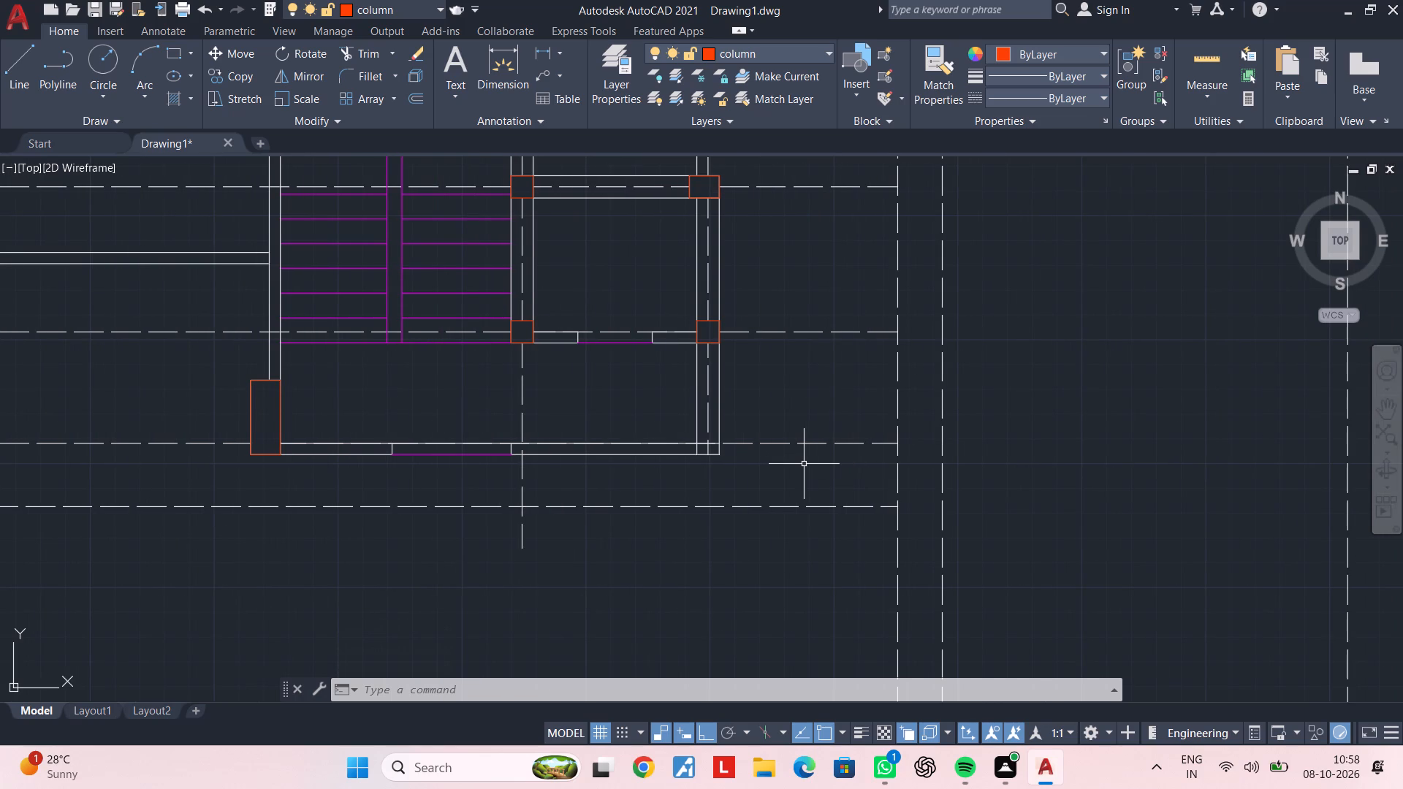
middle_click_drag(813, 478, 673, 478)
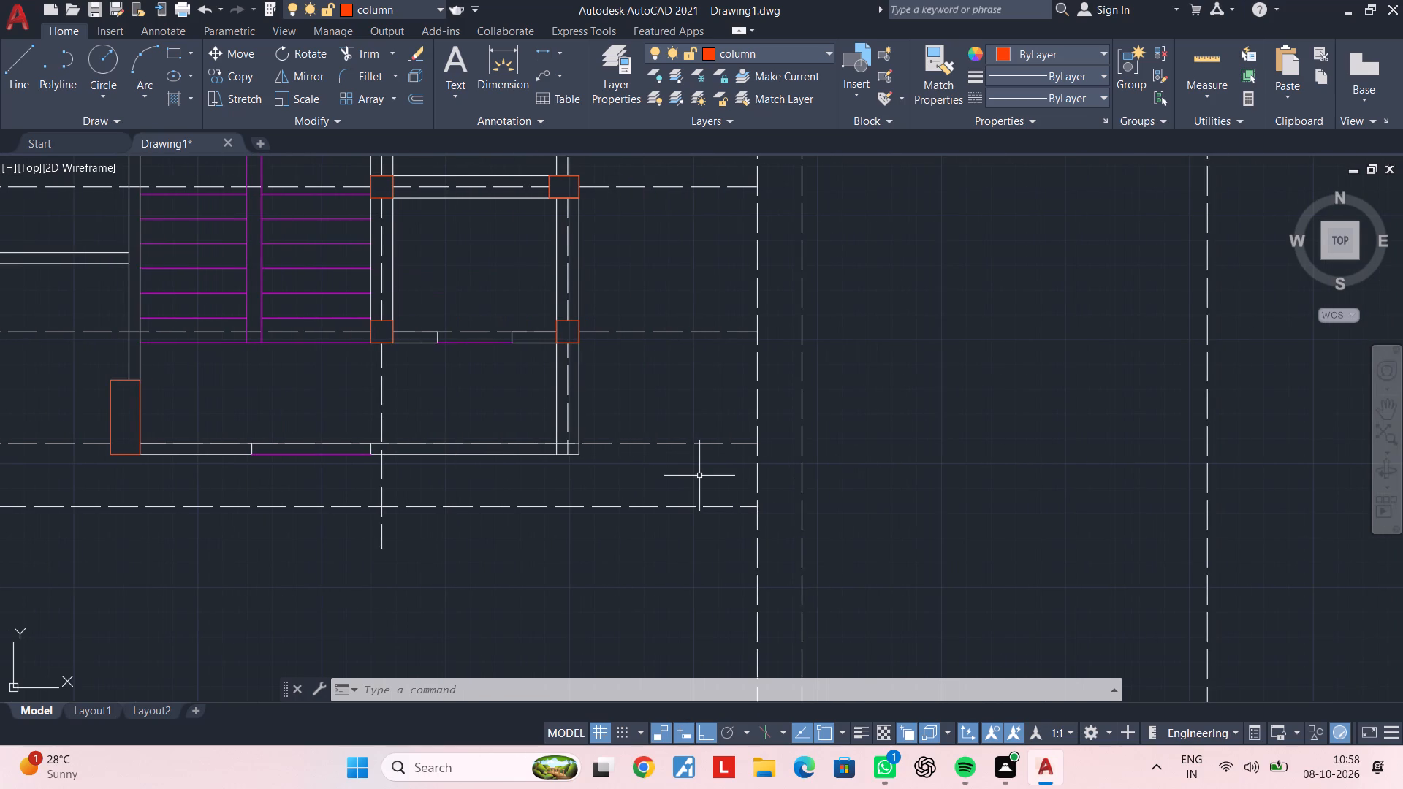
scroll(701, 476, "down", 1)
middle_click_drag(808, 468, 804, 498)
middle_click_drag(804, 498, 815, 484)
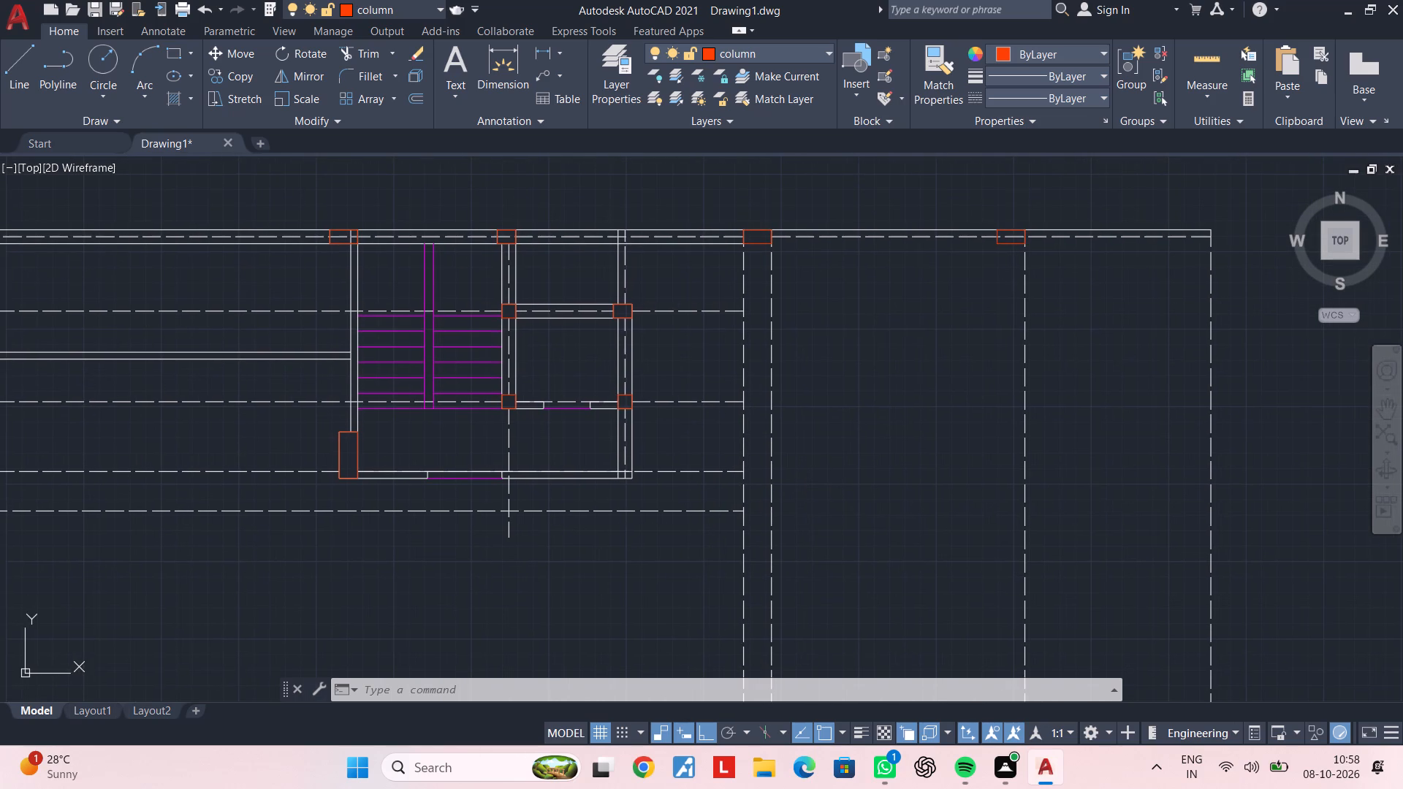
scroll(815, 484, "down", 1)
middle_click_drag(815, 484, 828, 396)
scroll(829, 384, "down", 1)
middle_click_drag(829, 384, 833, 481)
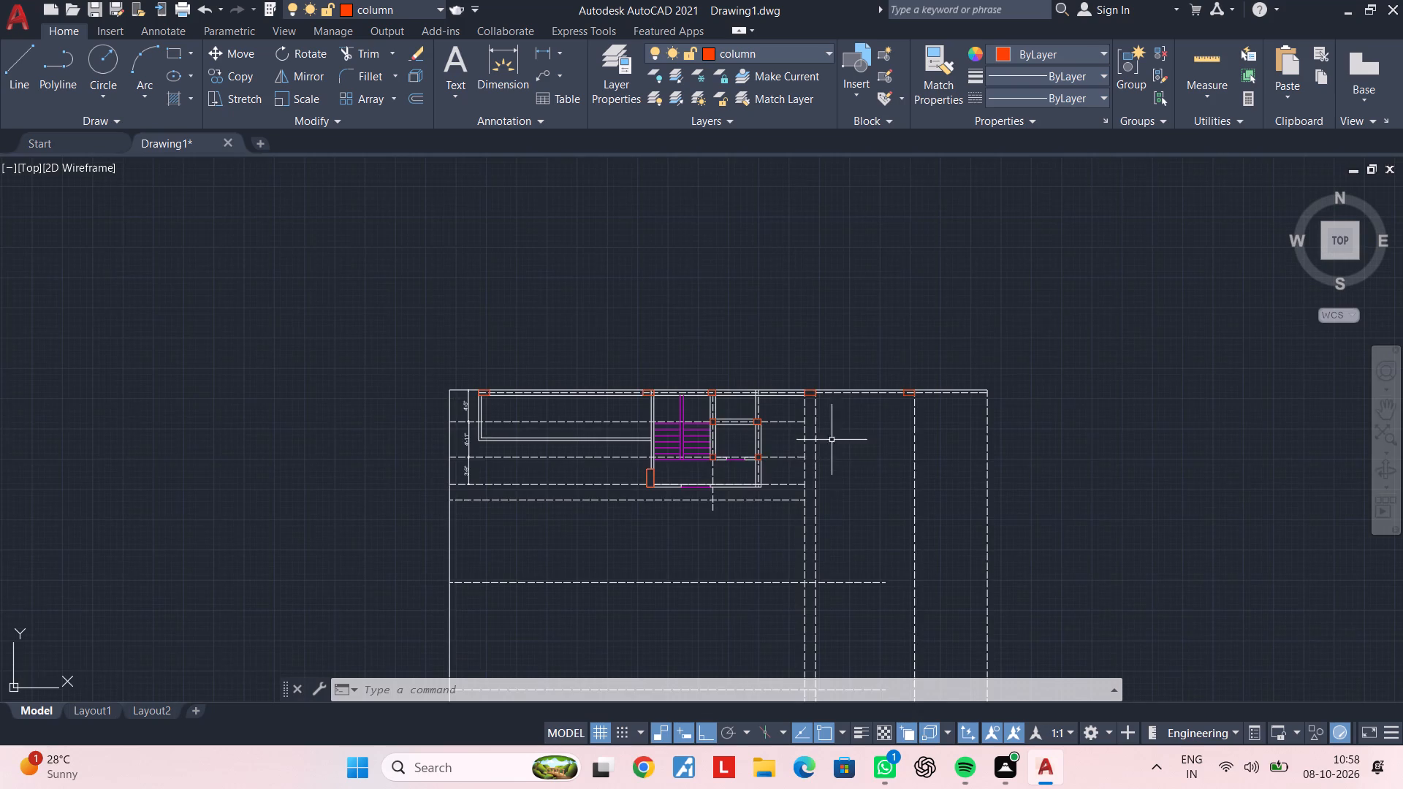
scroll(830, 419, "up", 2)
middle_click_drag(830, 420, 823, 479)
middle_click_drag(826, 470, 802, 494)
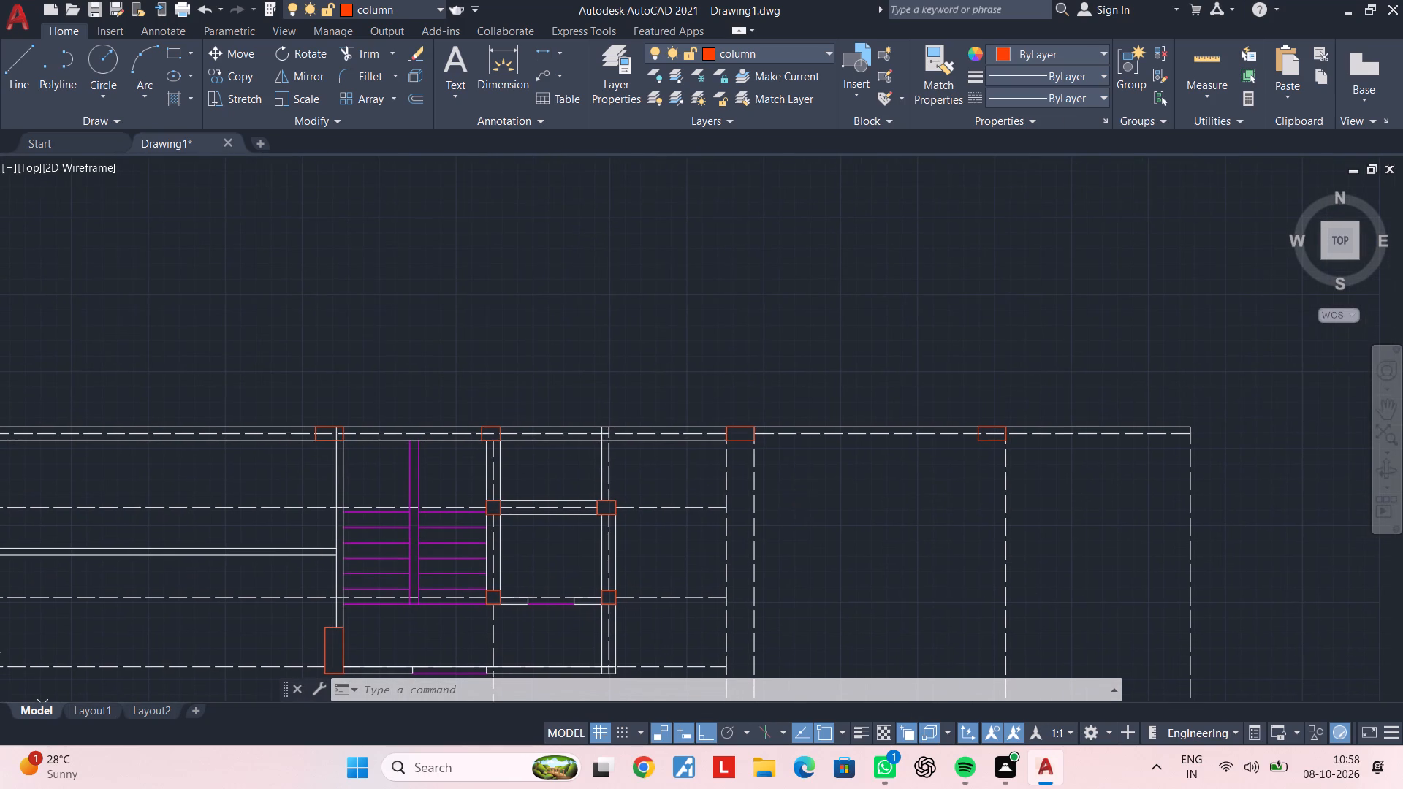
Delete the dashed vertical line along the east edge of the first north-wall column east of the small rooms.
key("Escape")
key("Escape")
left_click(756, 494)
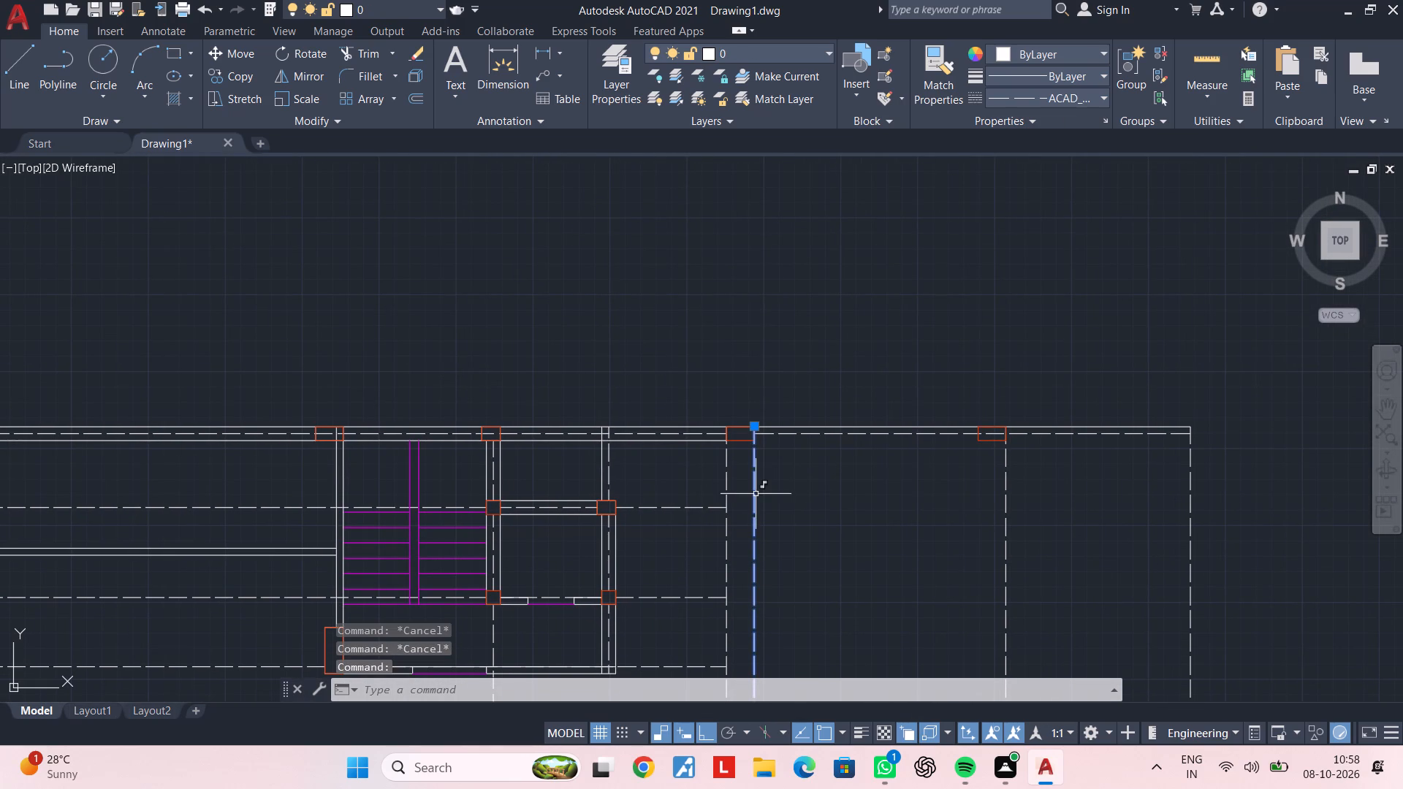
key("Delete")
key("Escape")
key("Escape")
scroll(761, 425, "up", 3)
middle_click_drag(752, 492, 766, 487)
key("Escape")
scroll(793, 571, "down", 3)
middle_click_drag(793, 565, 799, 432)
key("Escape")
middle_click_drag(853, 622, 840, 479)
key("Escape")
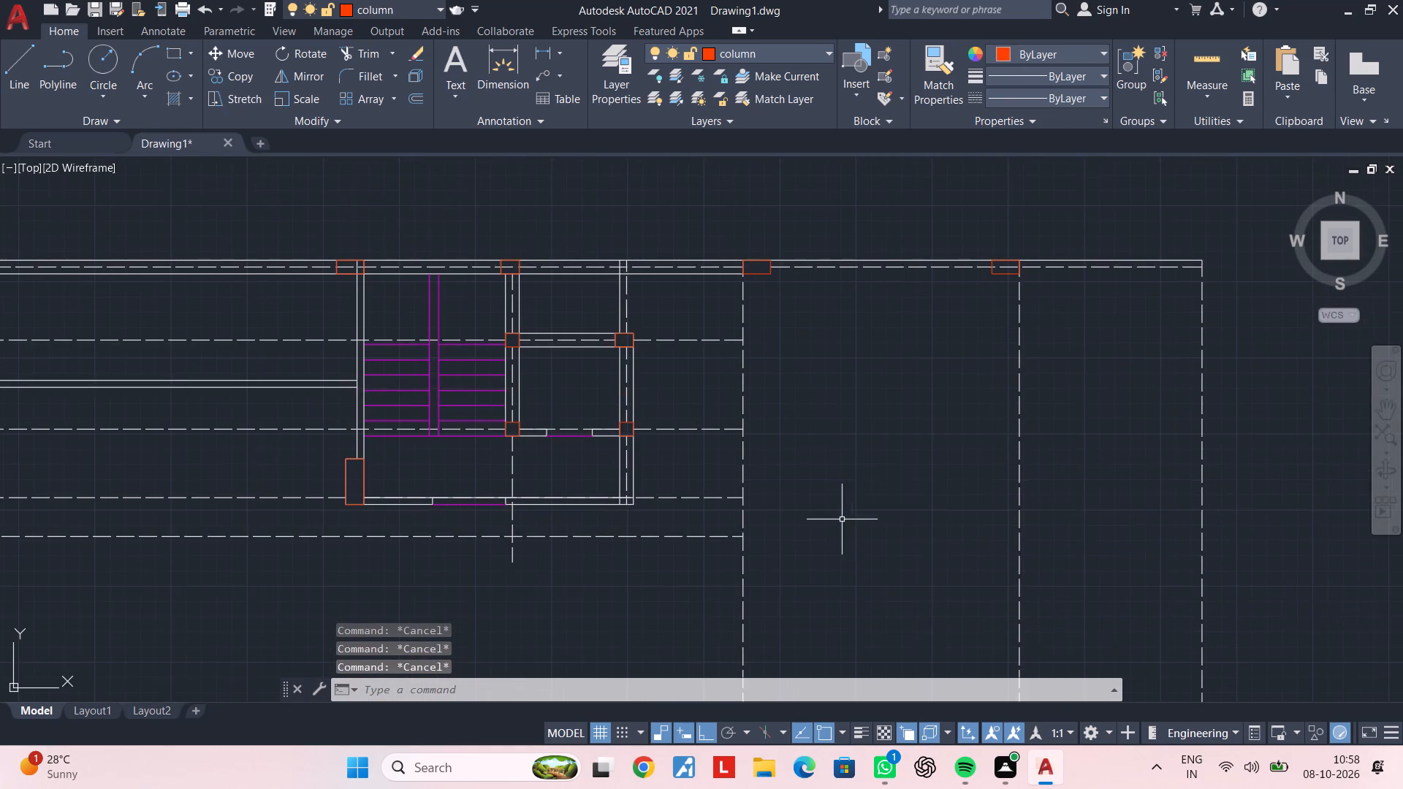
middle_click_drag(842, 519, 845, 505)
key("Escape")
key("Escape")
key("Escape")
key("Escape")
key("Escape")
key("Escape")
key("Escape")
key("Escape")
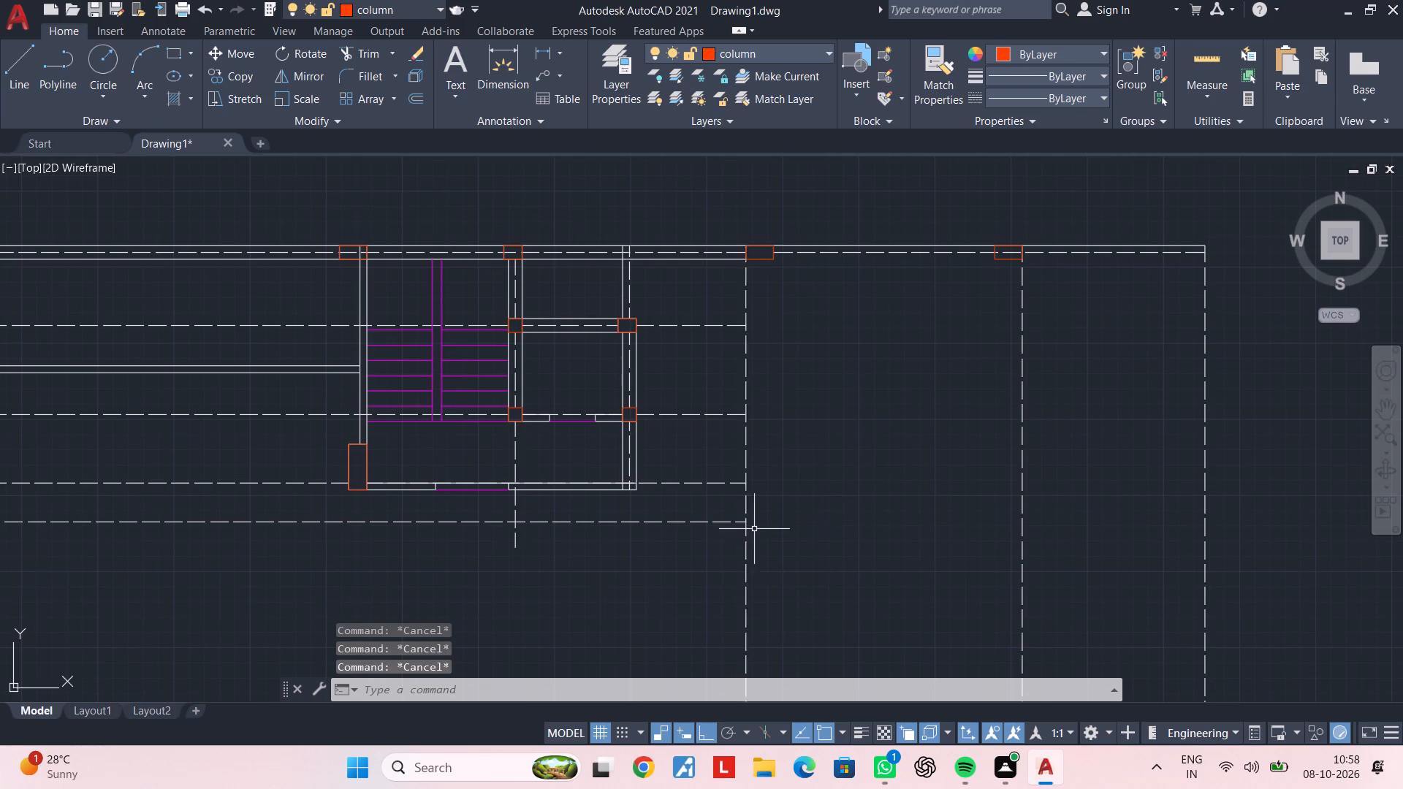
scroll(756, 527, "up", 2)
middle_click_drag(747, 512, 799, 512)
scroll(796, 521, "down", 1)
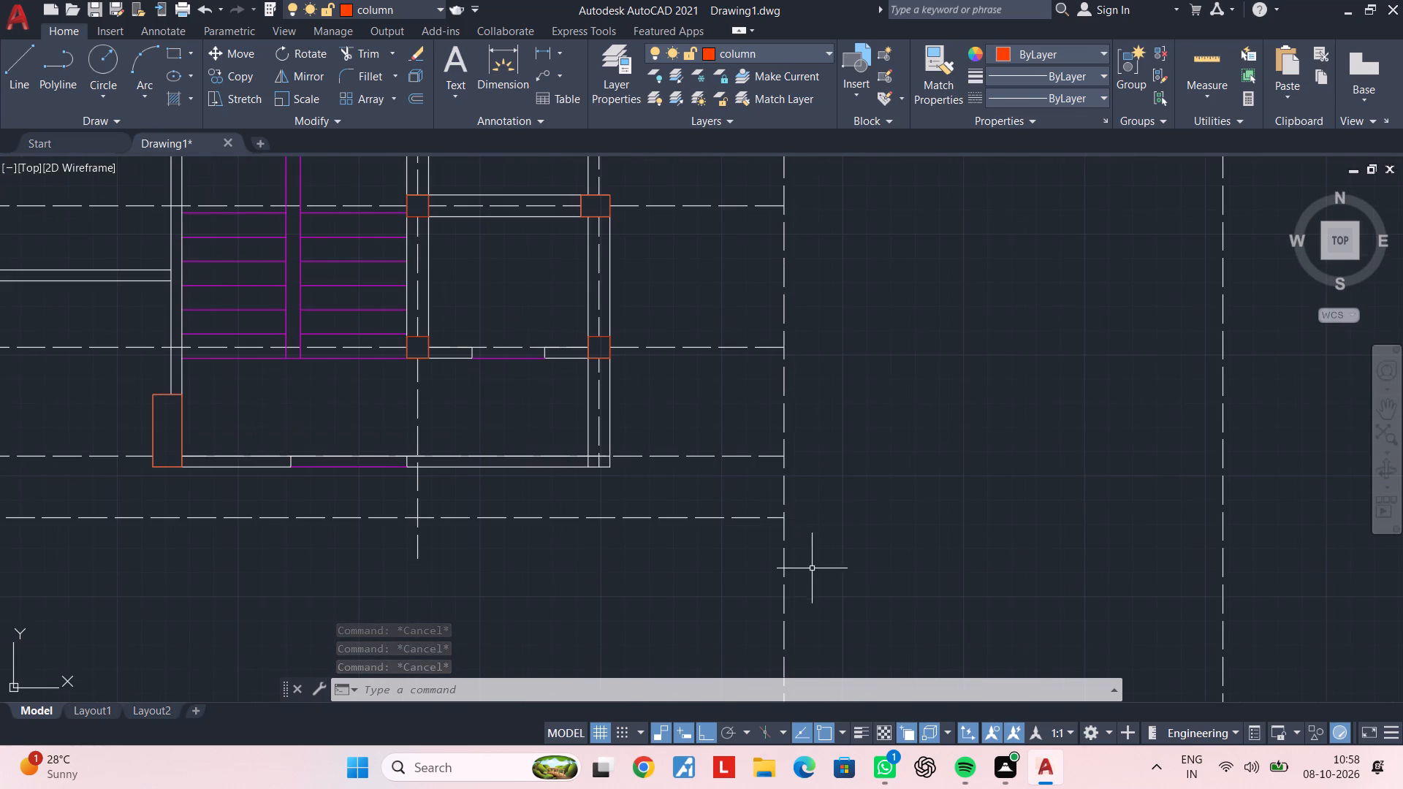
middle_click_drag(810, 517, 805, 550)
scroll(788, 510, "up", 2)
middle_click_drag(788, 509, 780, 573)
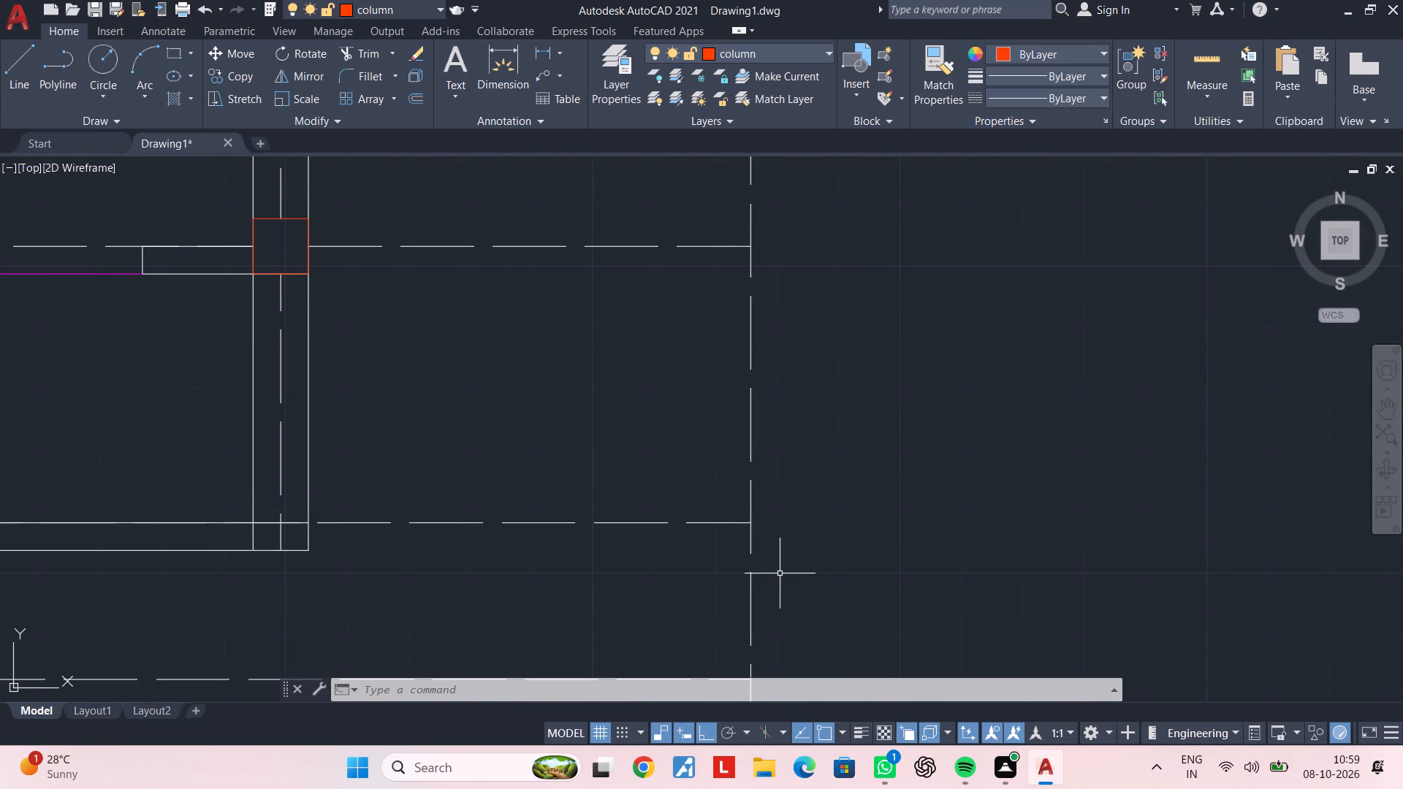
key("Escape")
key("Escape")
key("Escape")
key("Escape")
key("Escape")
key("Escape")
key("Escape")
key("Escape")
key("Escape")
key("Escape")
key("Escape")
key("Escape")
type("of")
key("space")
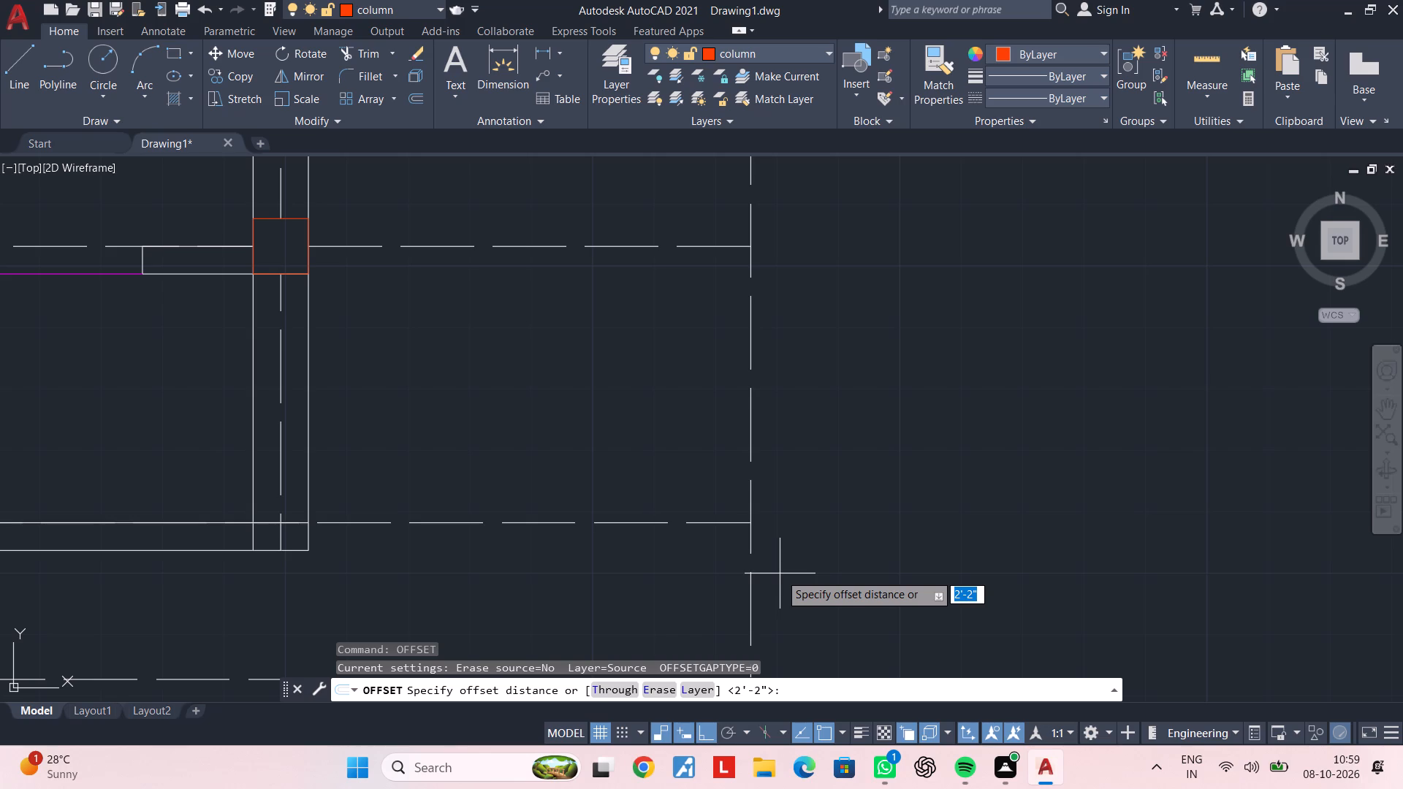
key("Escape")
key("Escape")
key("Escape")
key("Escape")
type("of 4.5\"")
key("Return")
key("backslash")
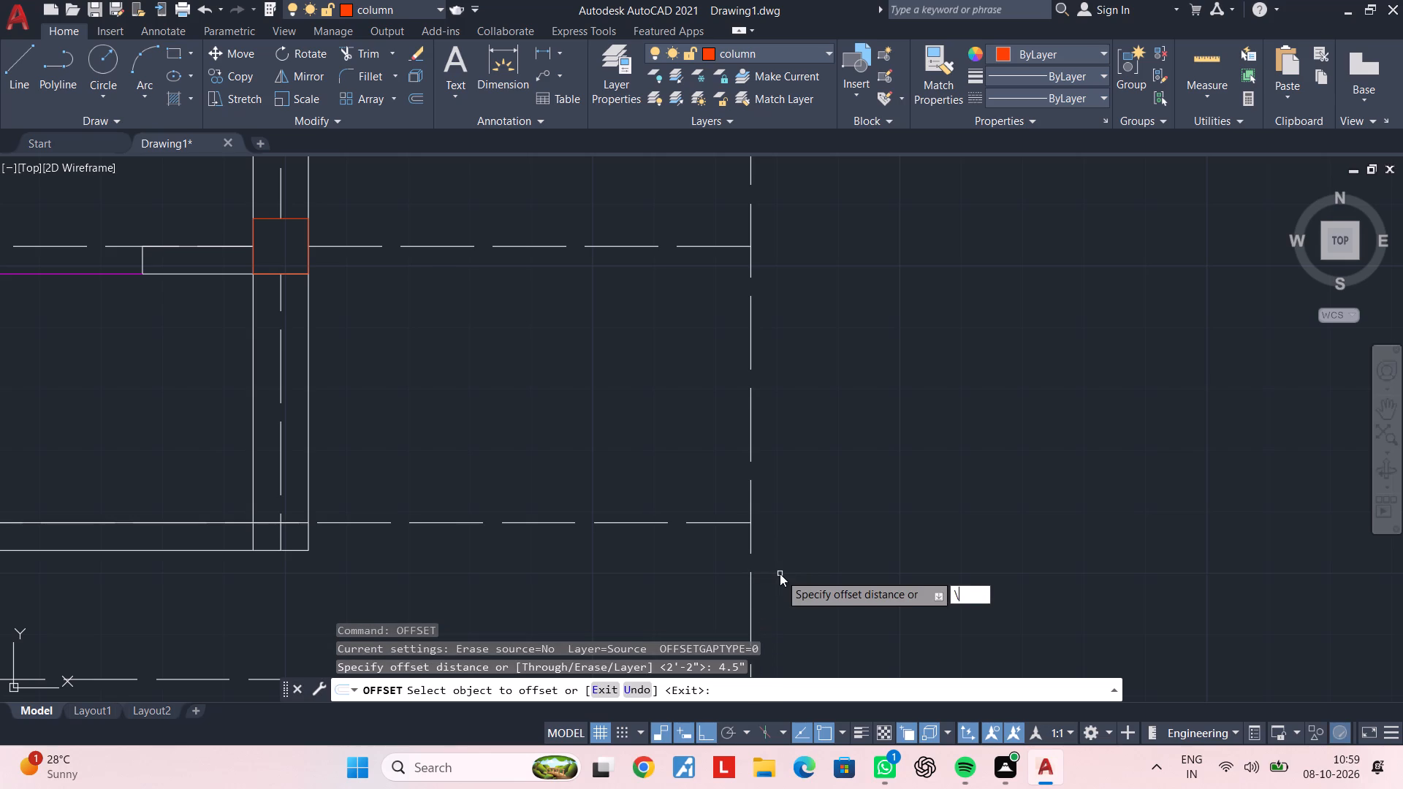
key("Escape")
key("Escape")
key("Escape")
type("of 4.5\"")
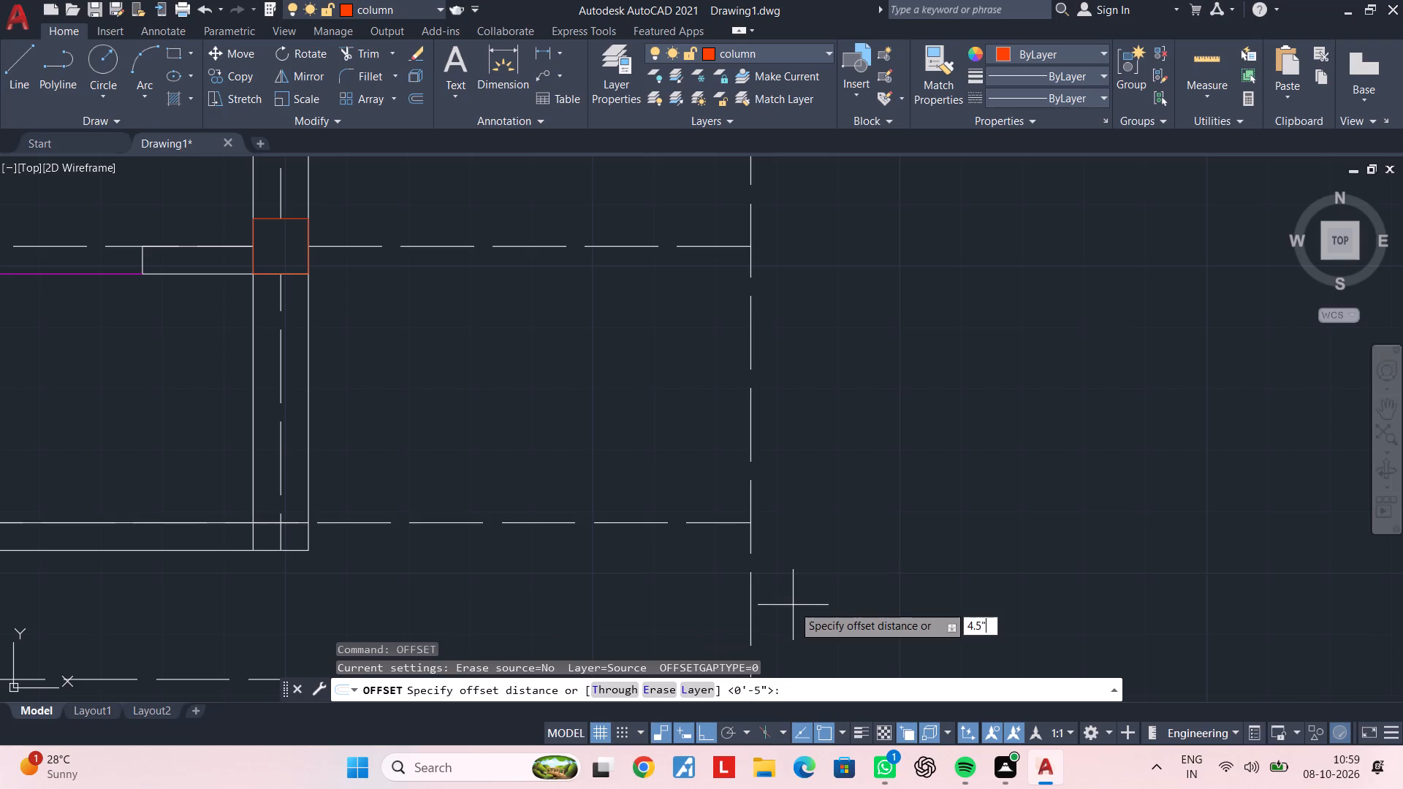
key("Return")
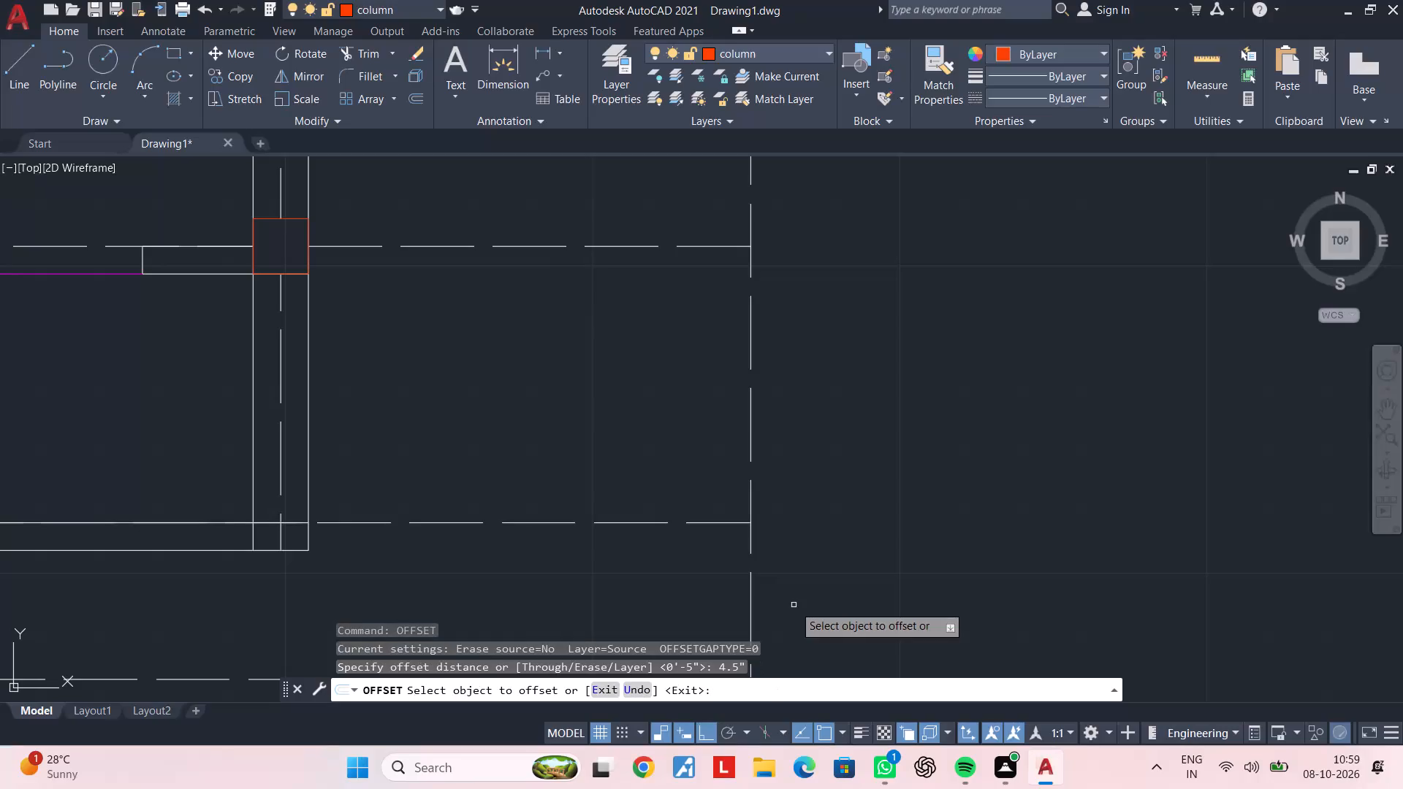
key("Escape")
Measure the southwest corner column's north-south length with a temporary linear dimension.
scroll(450, 583, "down", 2)
middle_click_drag(520, 581, 783, 542)
middle_click_drag(484, 530, 608, 524)
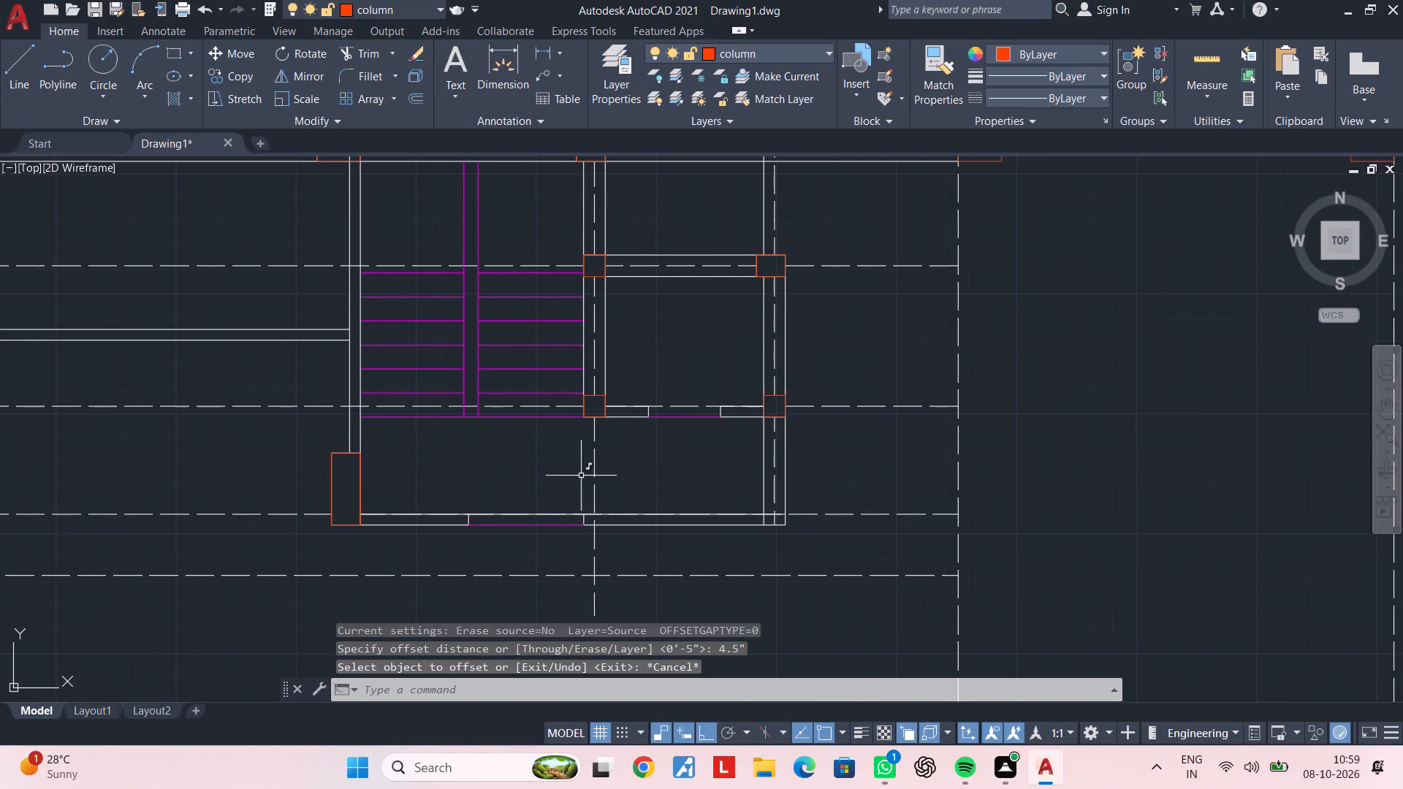
left_click(550, 51)
left_click(360, 523)
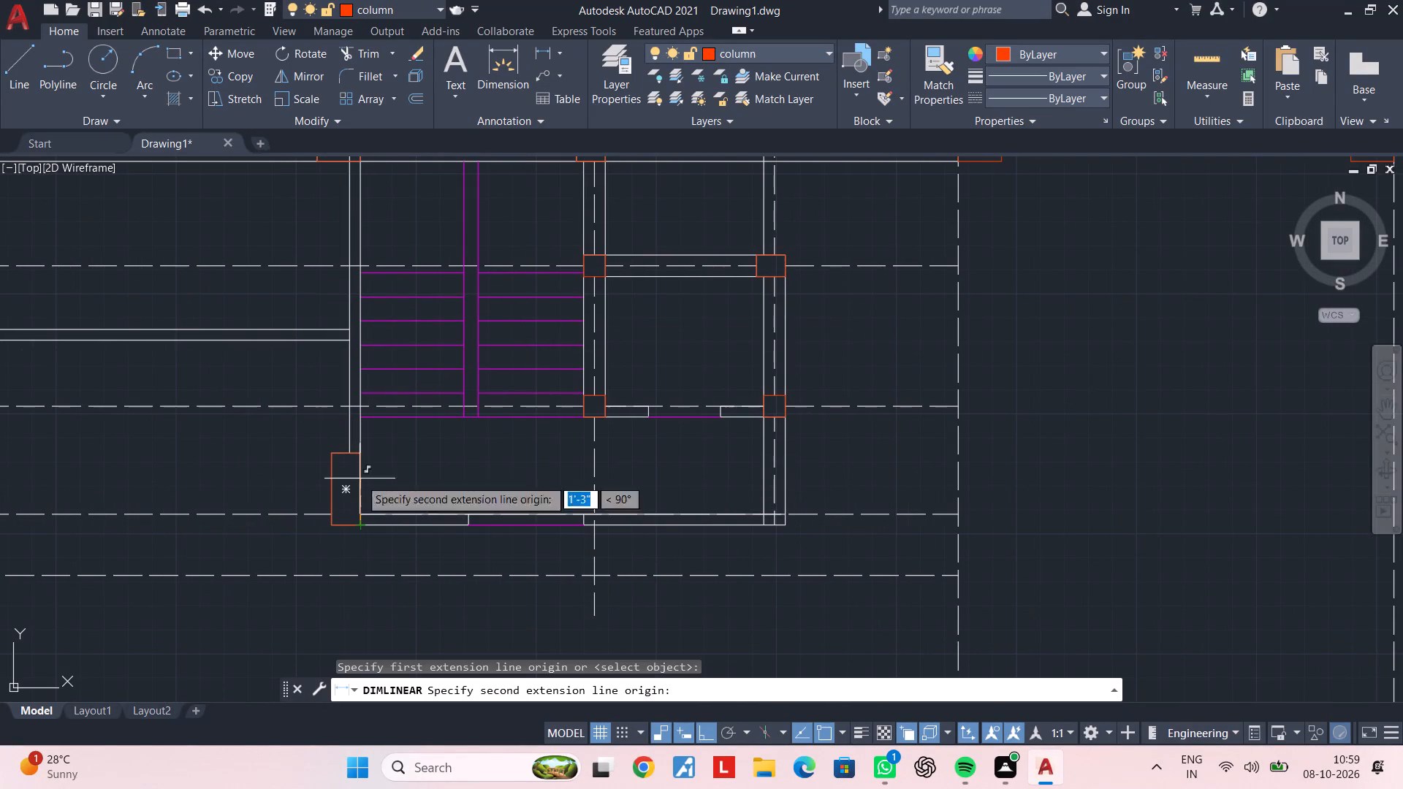
left_click(361, 446)
key("Escape")
key("Escape")
key("Escape")
scroll(411, 492, "down", 1)
key("Escape")
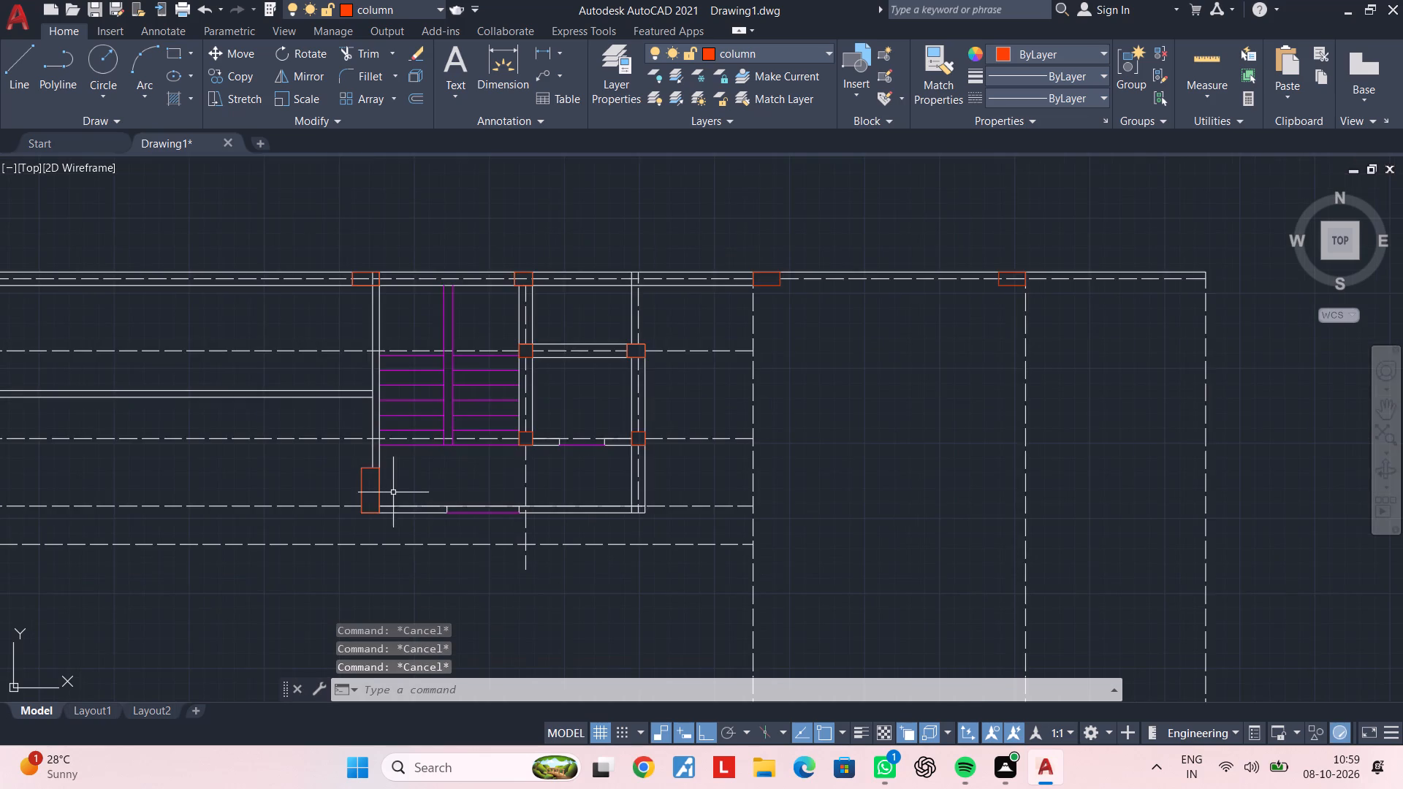
Copy the southwest corner column into the open area just east of the dashed vertical centreline beyond the small rooms.
scroll(387, 492, "up", 2)
left_click(381, 476)
left_click(337, 484)
key("Escape")
left_click(322, 414)
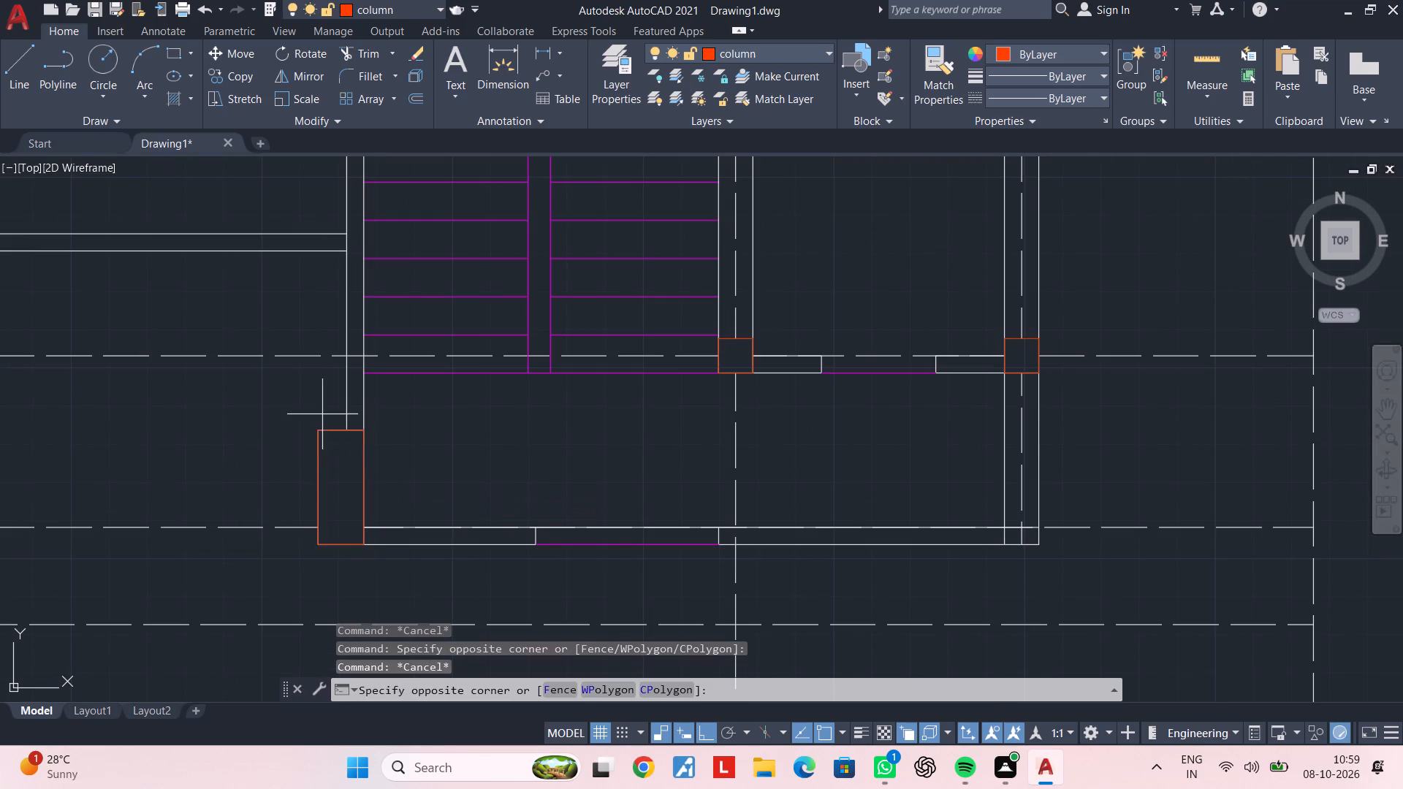
left_click(308, 464)
key("c")
key("o")
key("space")
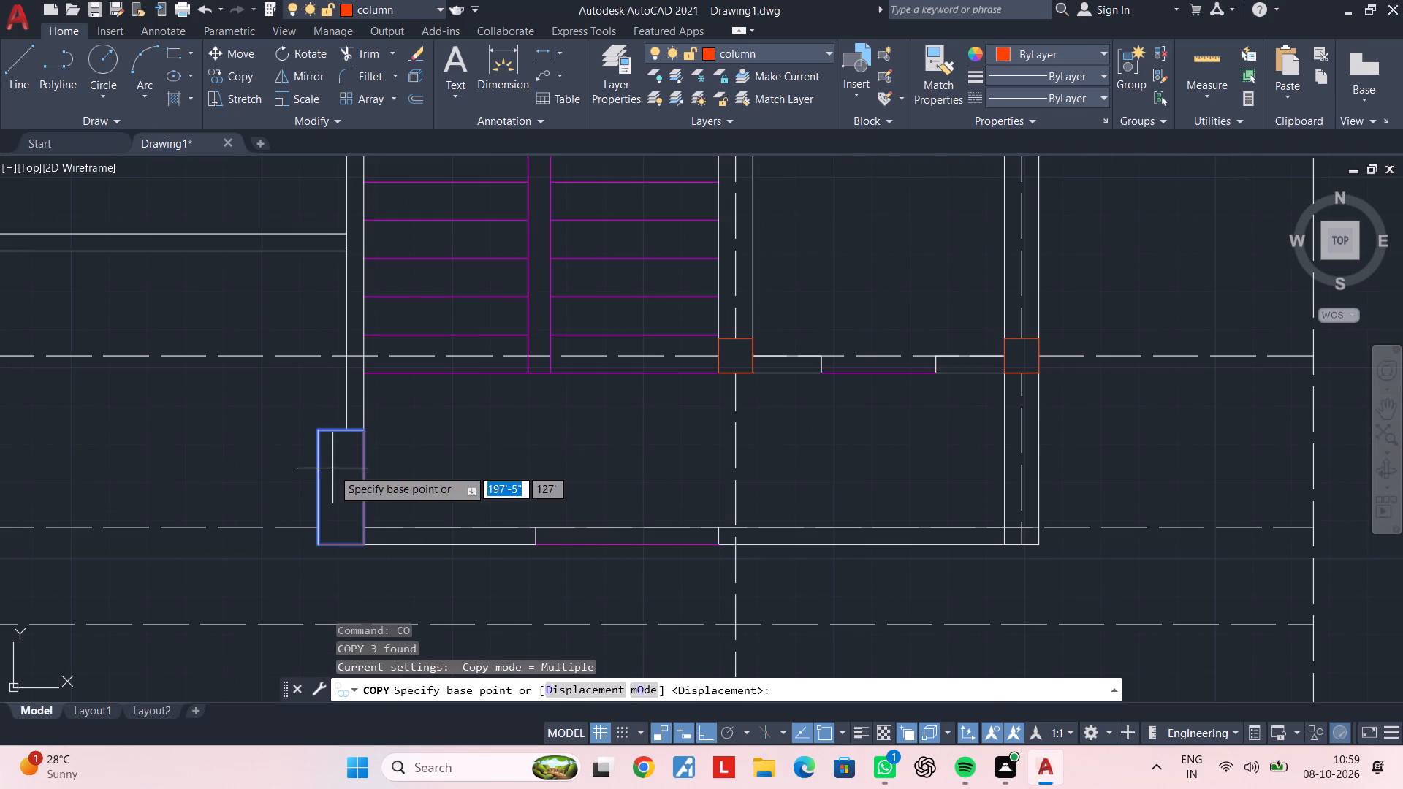
left_click(332, 468)
scroll(645, 517, "down", 3)
middle_click_drag(678, 506, 392, 470)
scroll(611, 484, "up", 2)
left_click(617, 489)
key("Escape")
key("Escape")
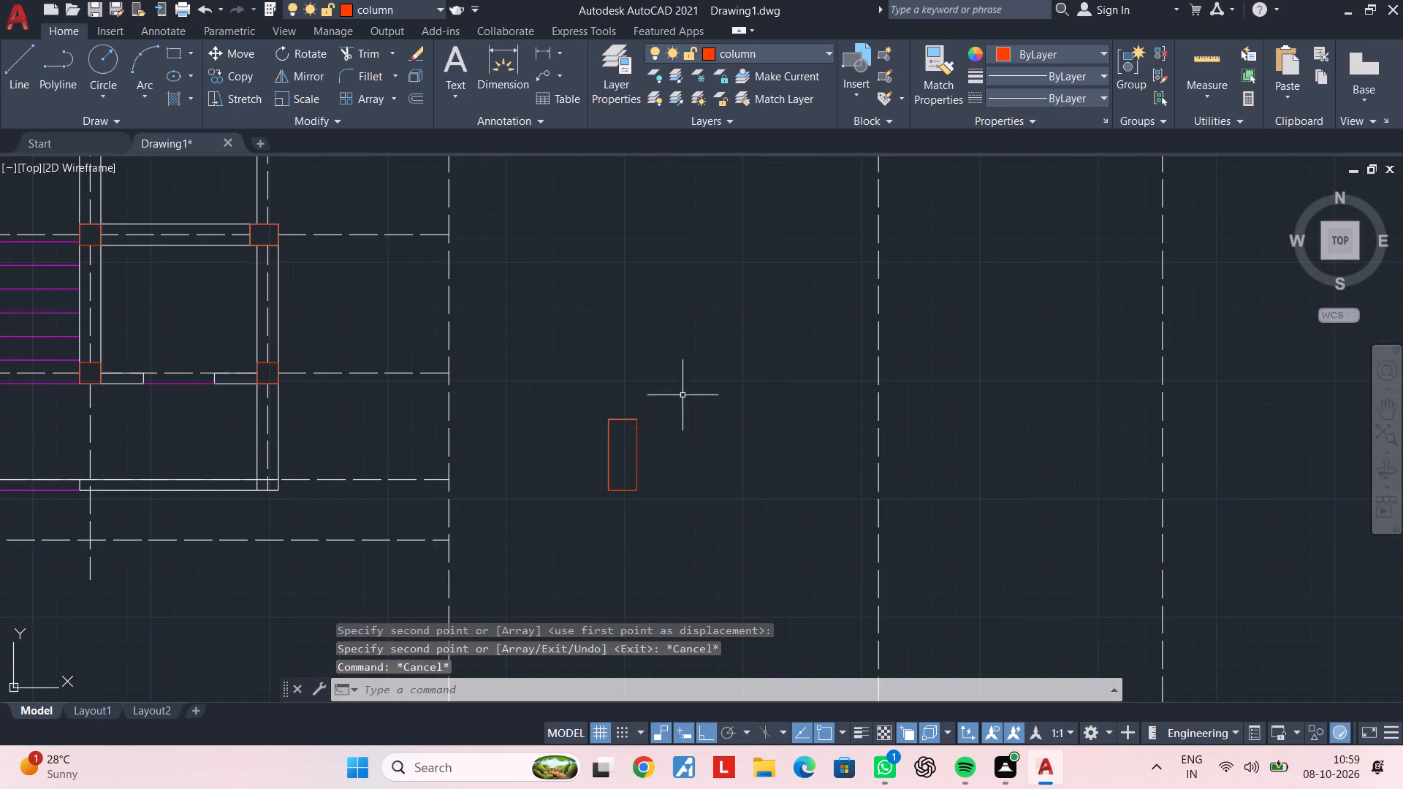
Rotate the copied column by 90° so that its long side runs east-west.
left_click(685, 384)
left_click(569, 512)
key("r")
key("o")
key("space")
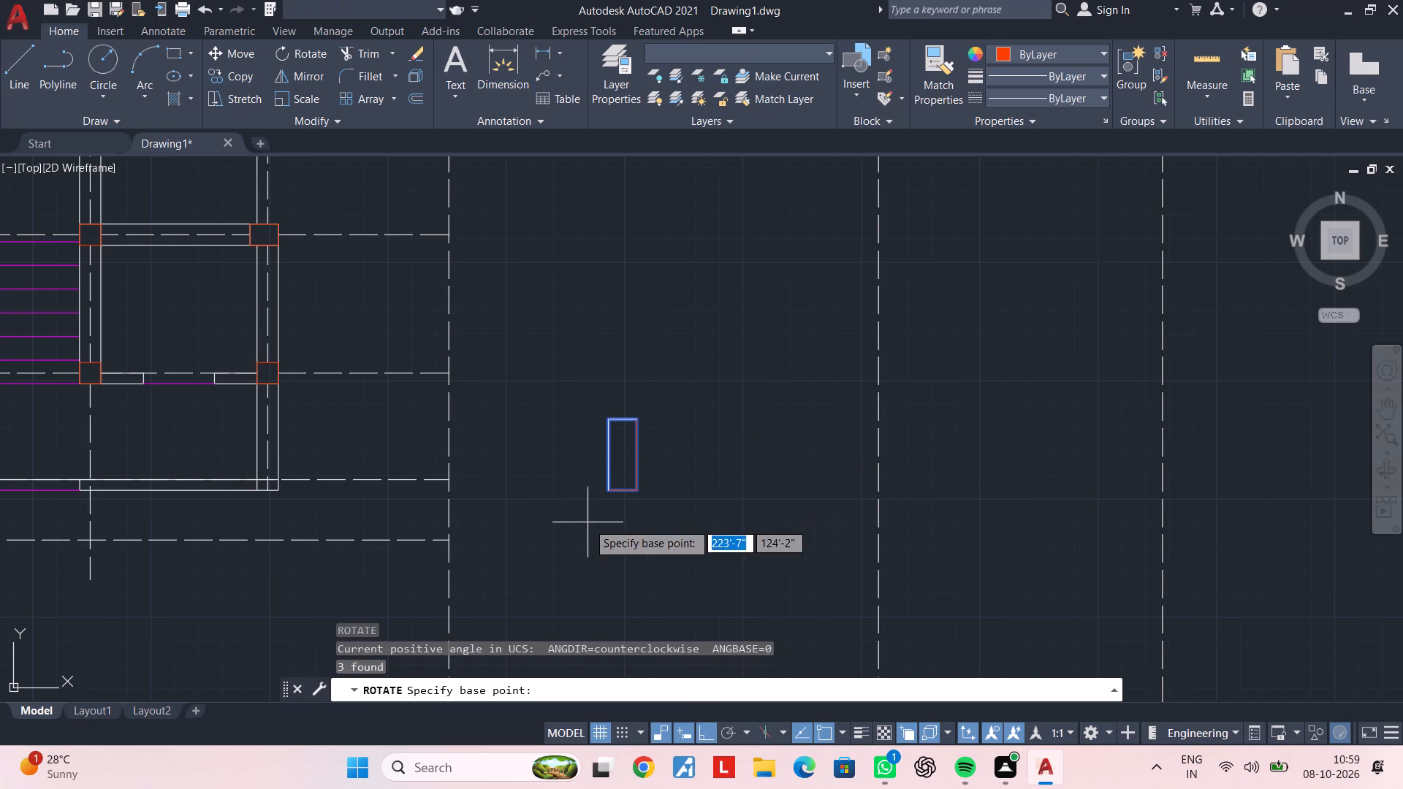
left_click(588, 523)
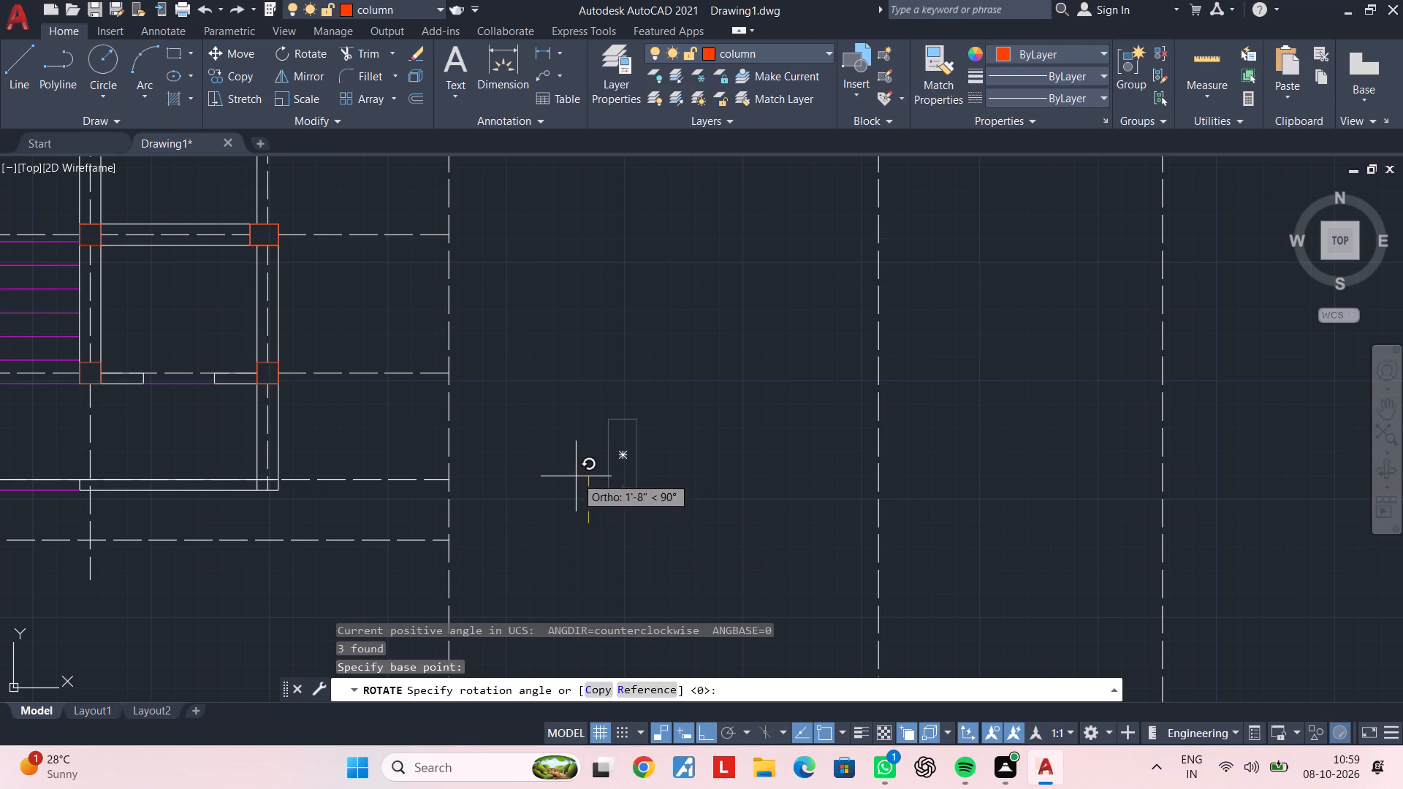
left_click(585, 513)
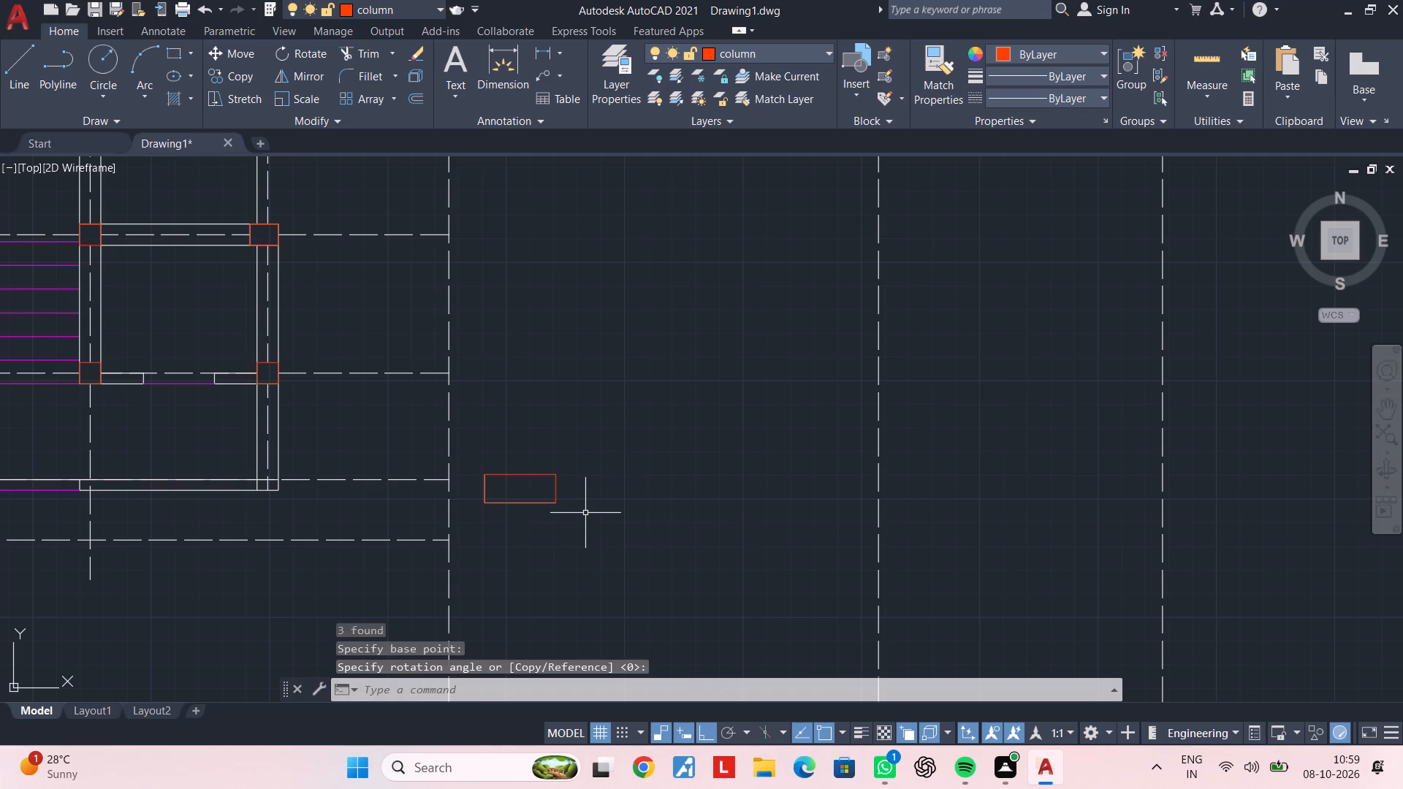
key("Escape")
key("Escape")
key("Escape")
key("Escape")
key("Escape")
key("Escape")
key("Escape")
key("Escape")
key("Escape")
key("Escape")
key("Escape")
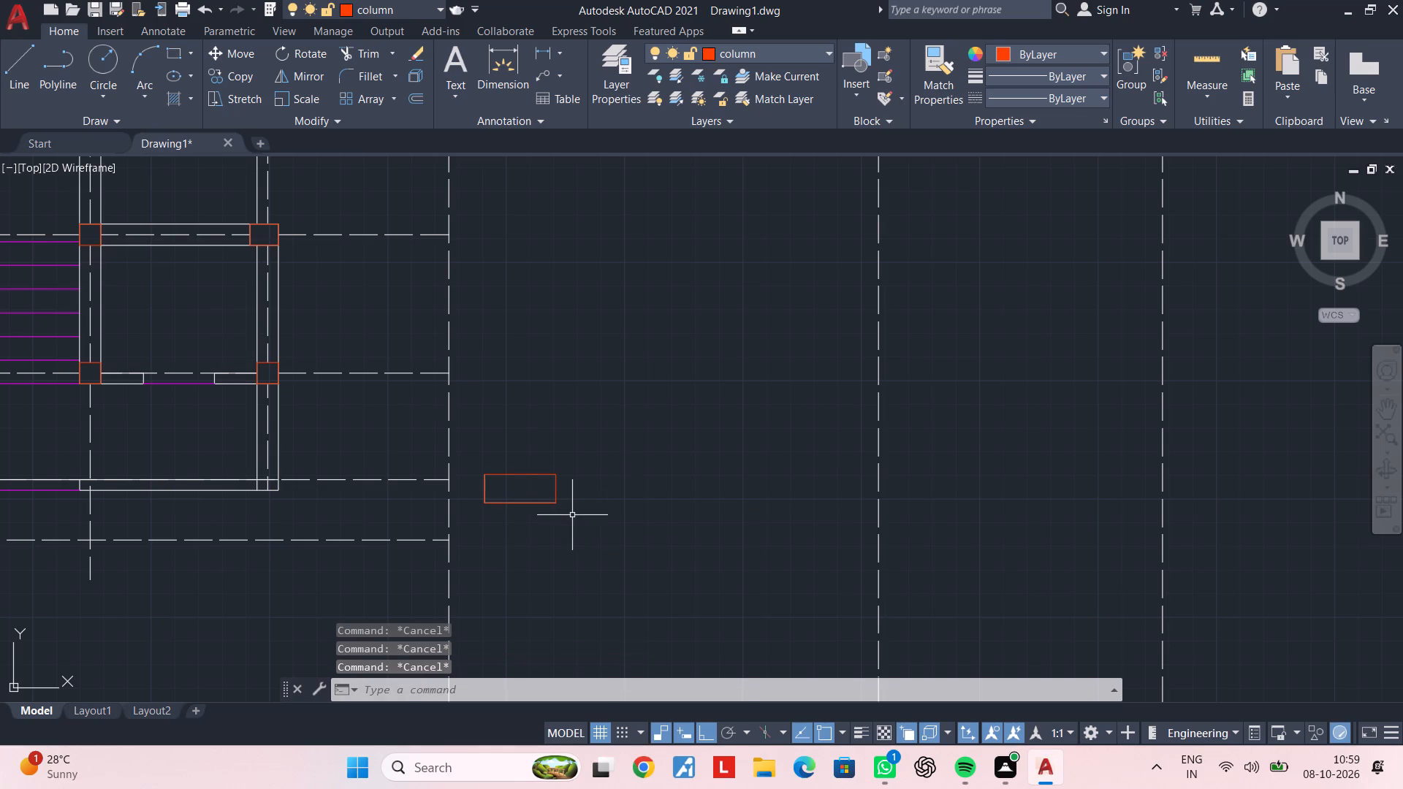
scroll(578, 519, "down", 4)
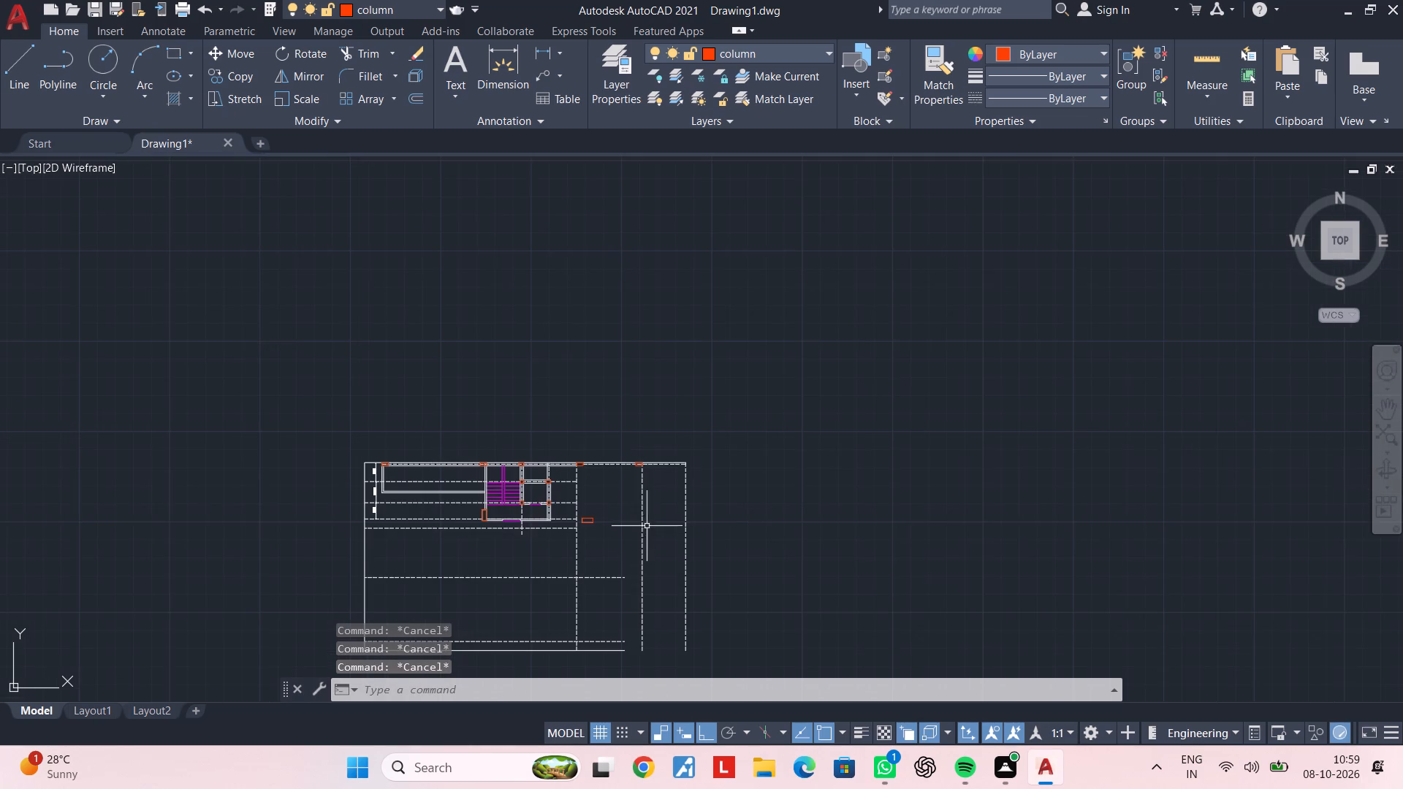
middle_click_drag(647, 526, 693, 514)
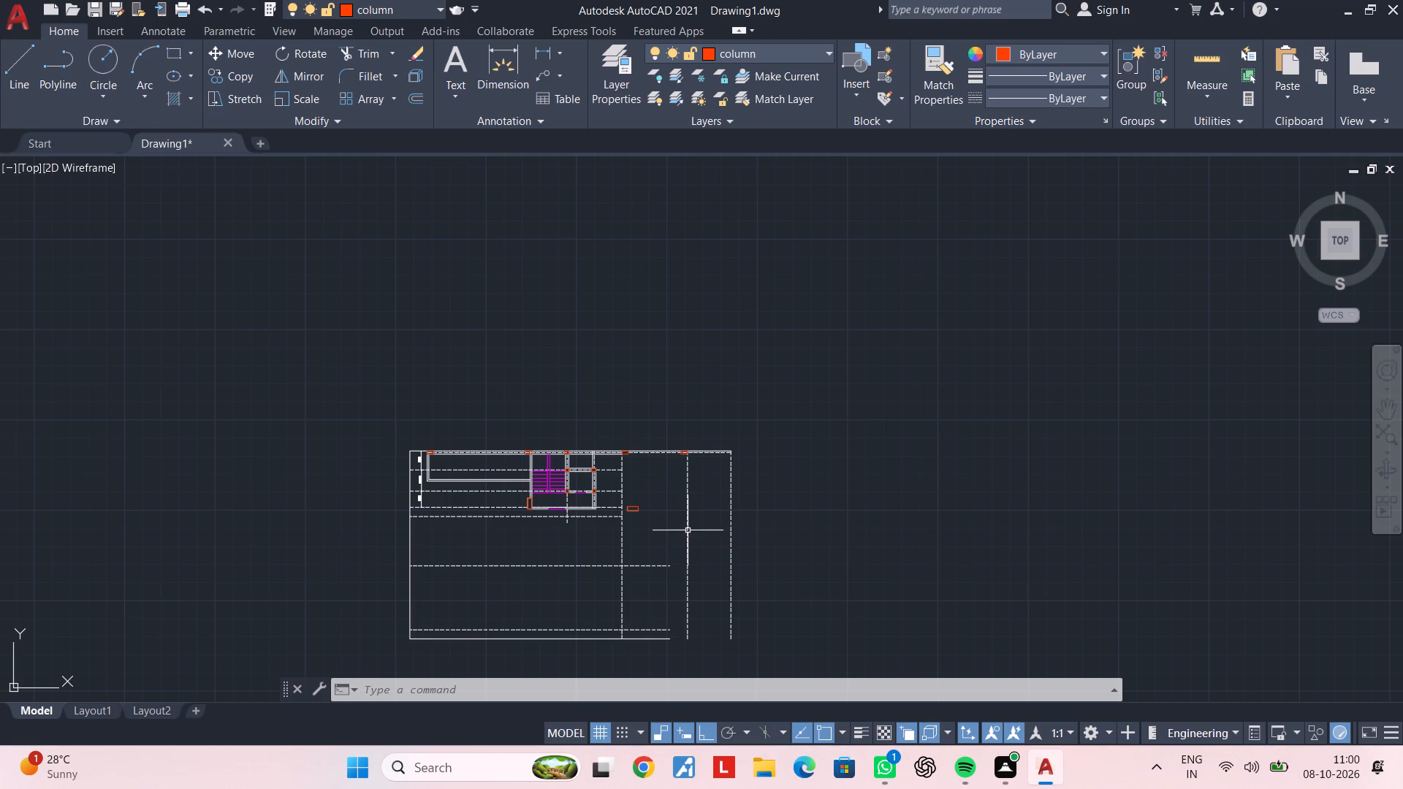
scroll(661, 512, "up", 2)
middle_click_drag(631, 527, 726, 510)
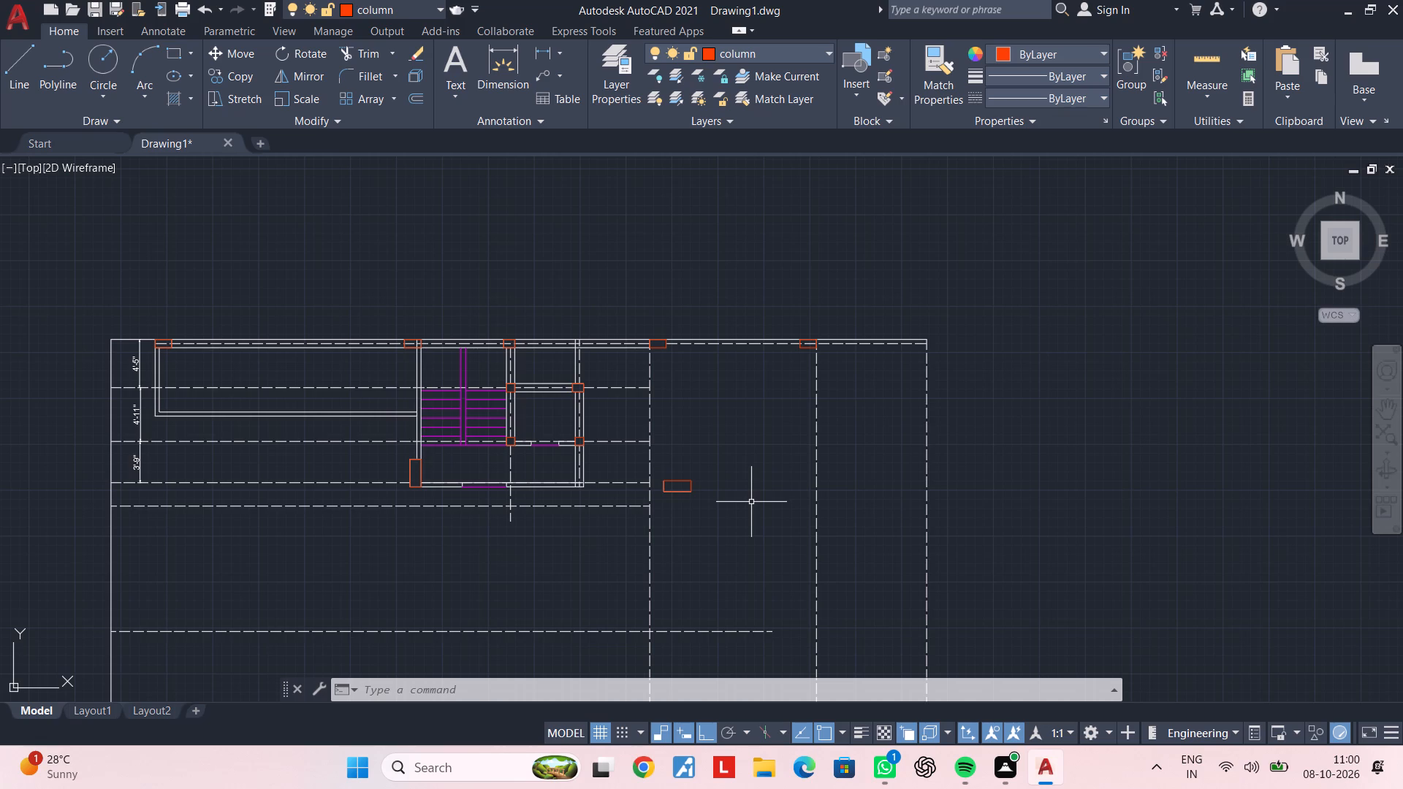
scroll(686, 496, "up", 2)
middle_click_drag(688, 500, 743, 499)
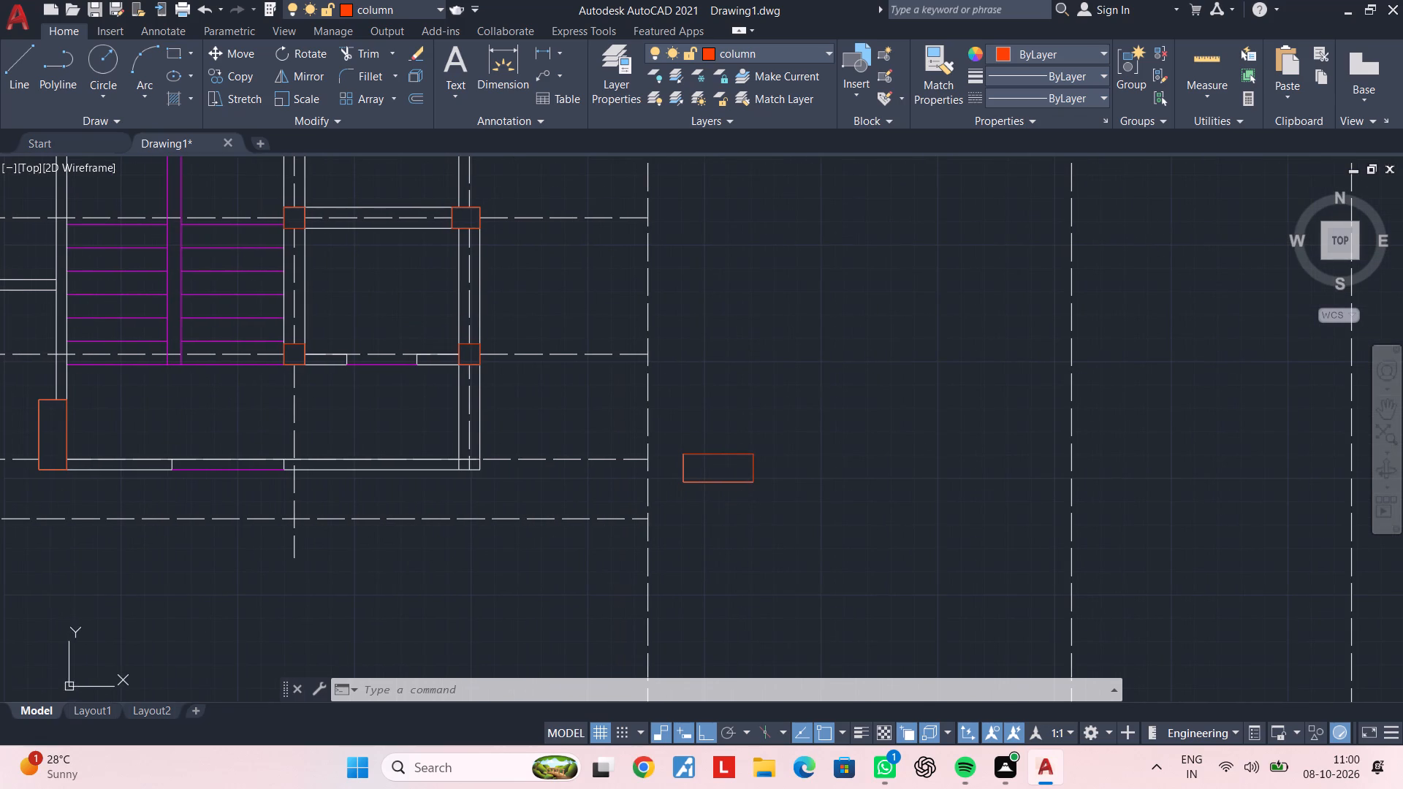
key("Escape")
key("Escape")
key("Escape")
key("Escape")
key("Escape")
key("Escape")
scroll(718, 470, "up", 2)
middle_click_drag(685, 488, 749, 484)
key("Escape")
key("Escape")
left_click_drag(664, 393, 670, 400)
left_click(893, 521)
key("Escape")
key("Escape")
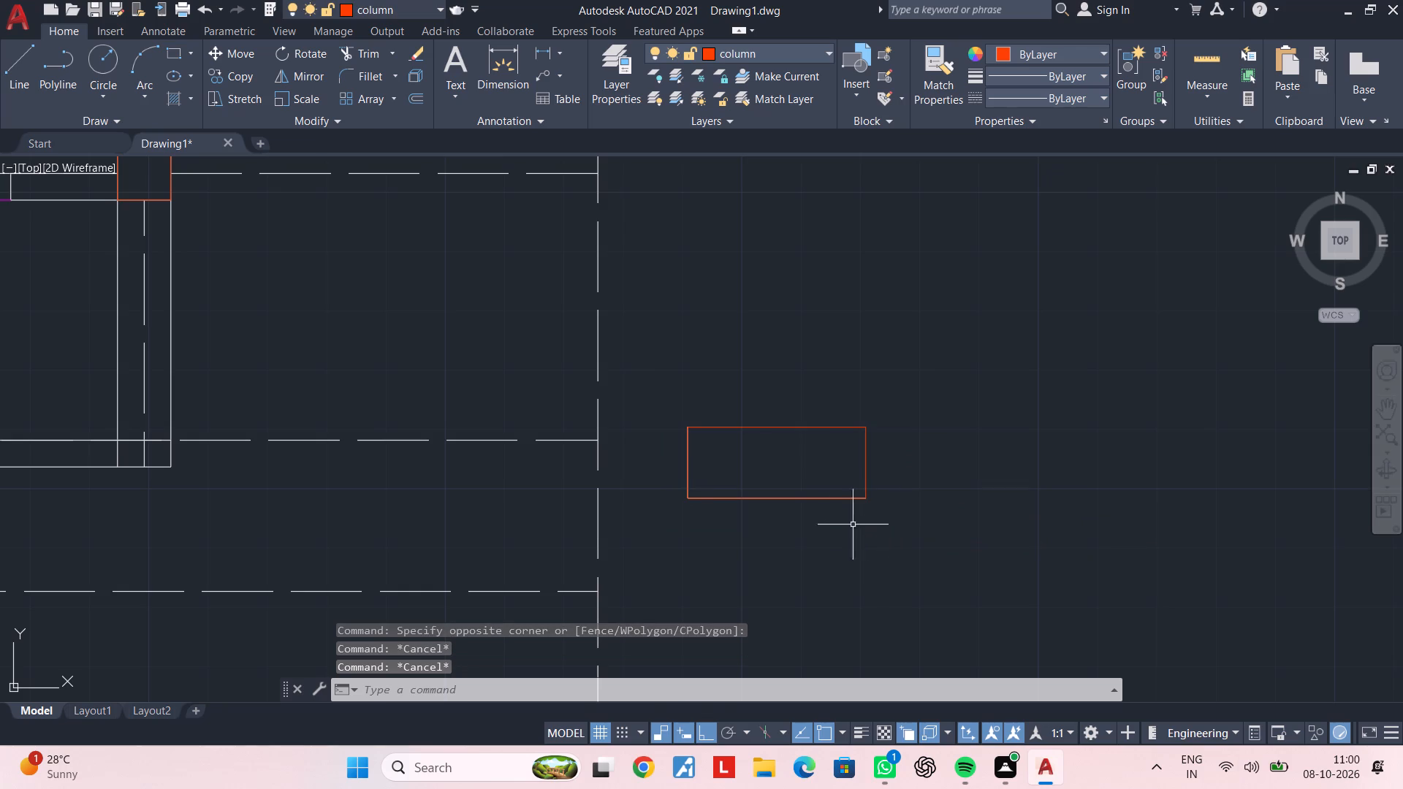
Delete the separate lines overlapping the south and west edges of the rotated column, keeping its polyline outline.
middle_click_drag(759, 538, 829, 527)
key("Escape")
left_click(782, 485)
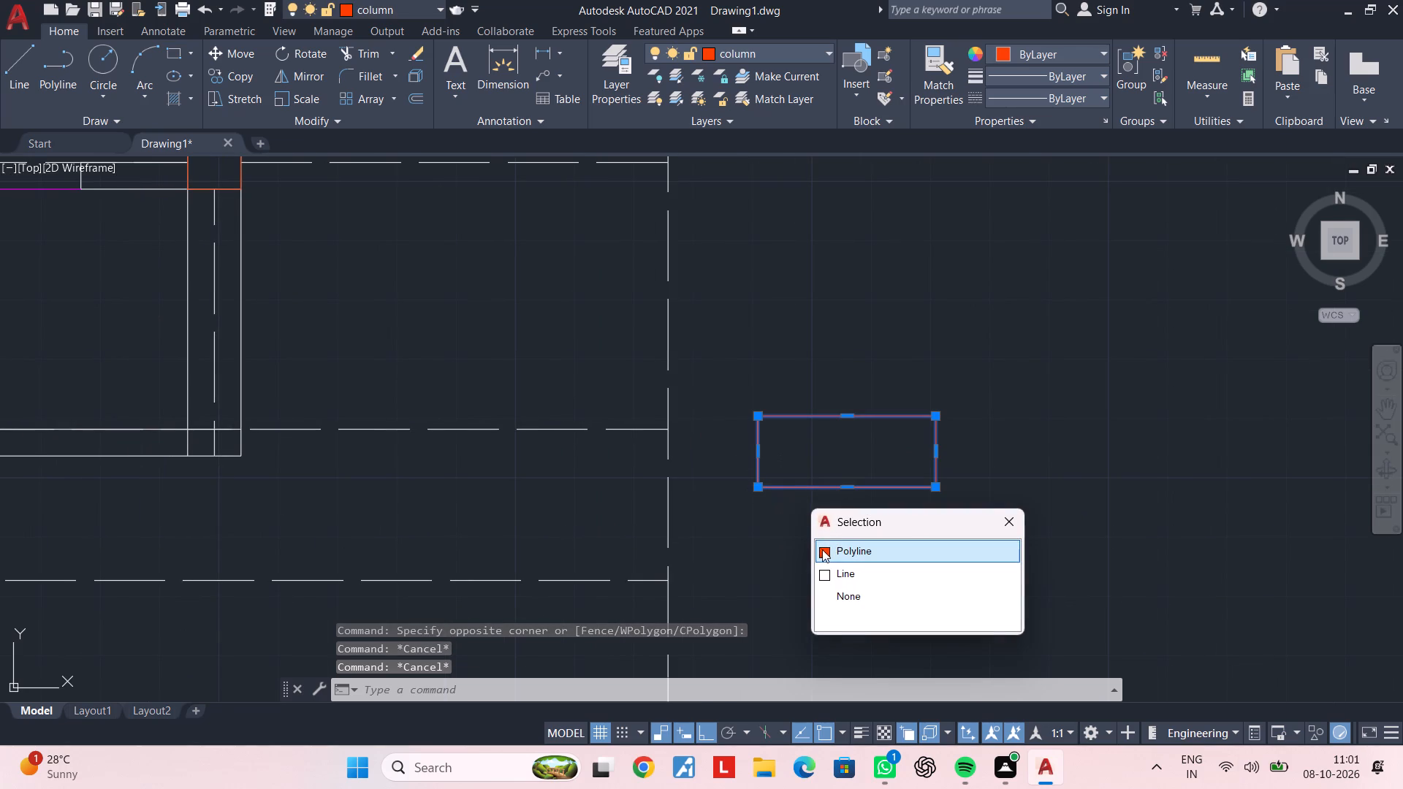
left_click(835, 568)
key("Delete")
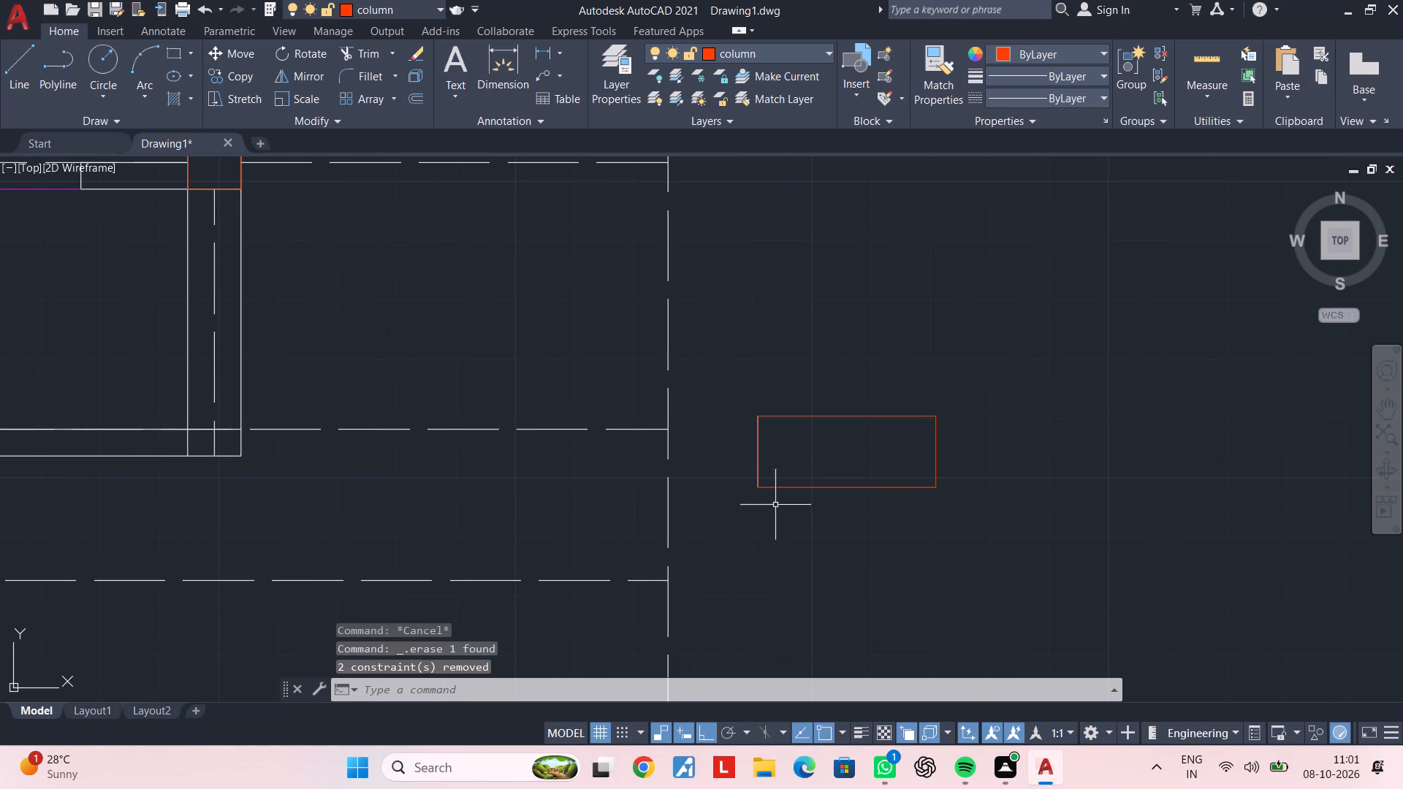
left_click(756, 463)
left_click(817, 549)
key("Delete")
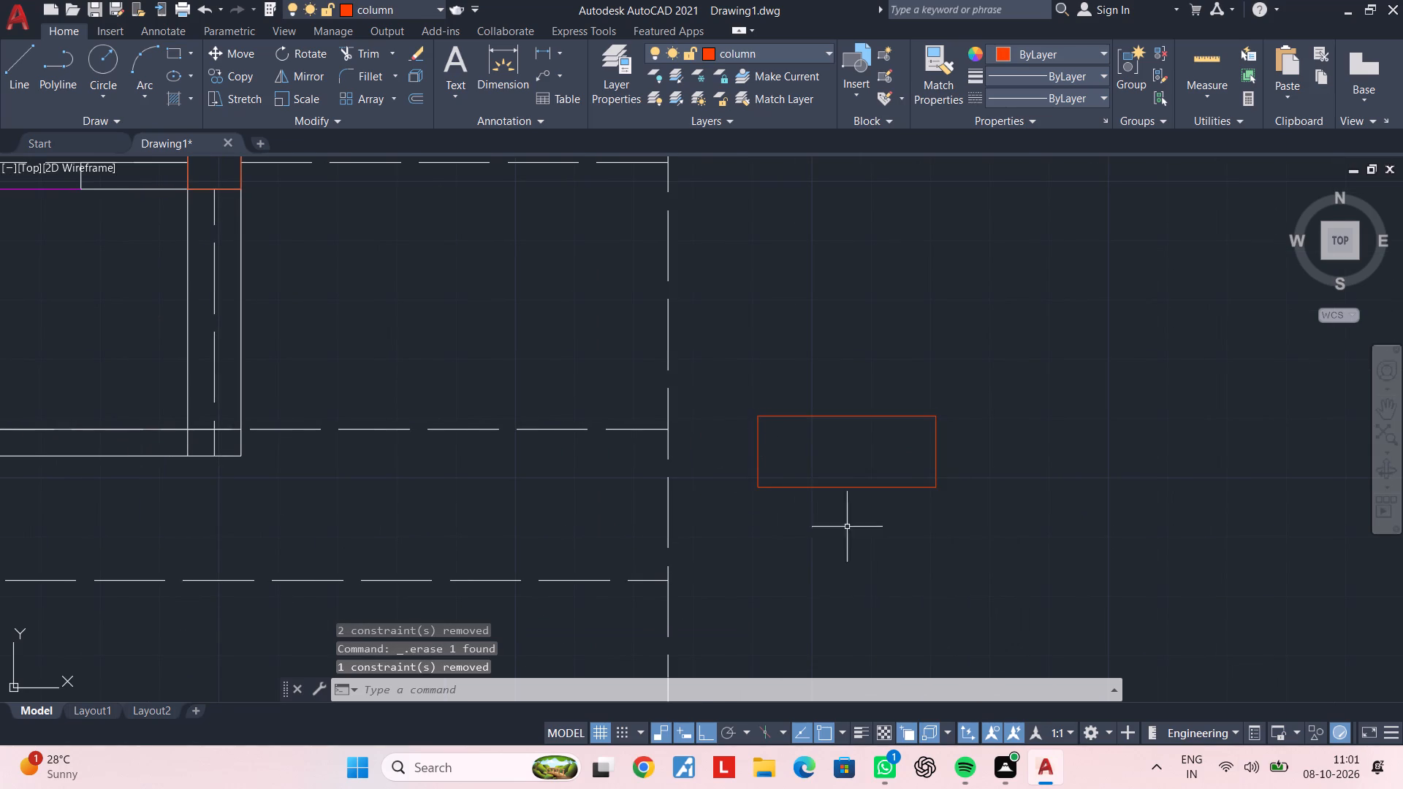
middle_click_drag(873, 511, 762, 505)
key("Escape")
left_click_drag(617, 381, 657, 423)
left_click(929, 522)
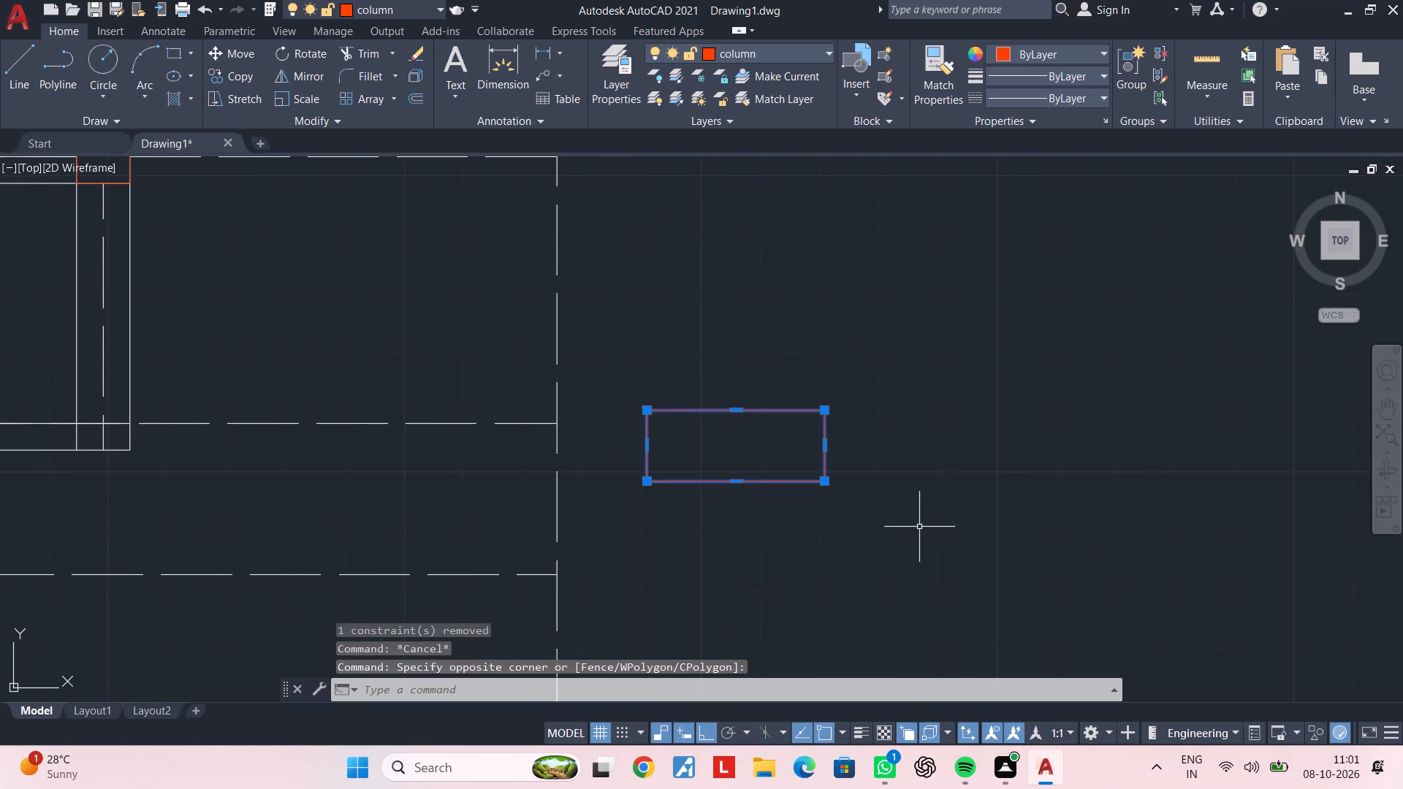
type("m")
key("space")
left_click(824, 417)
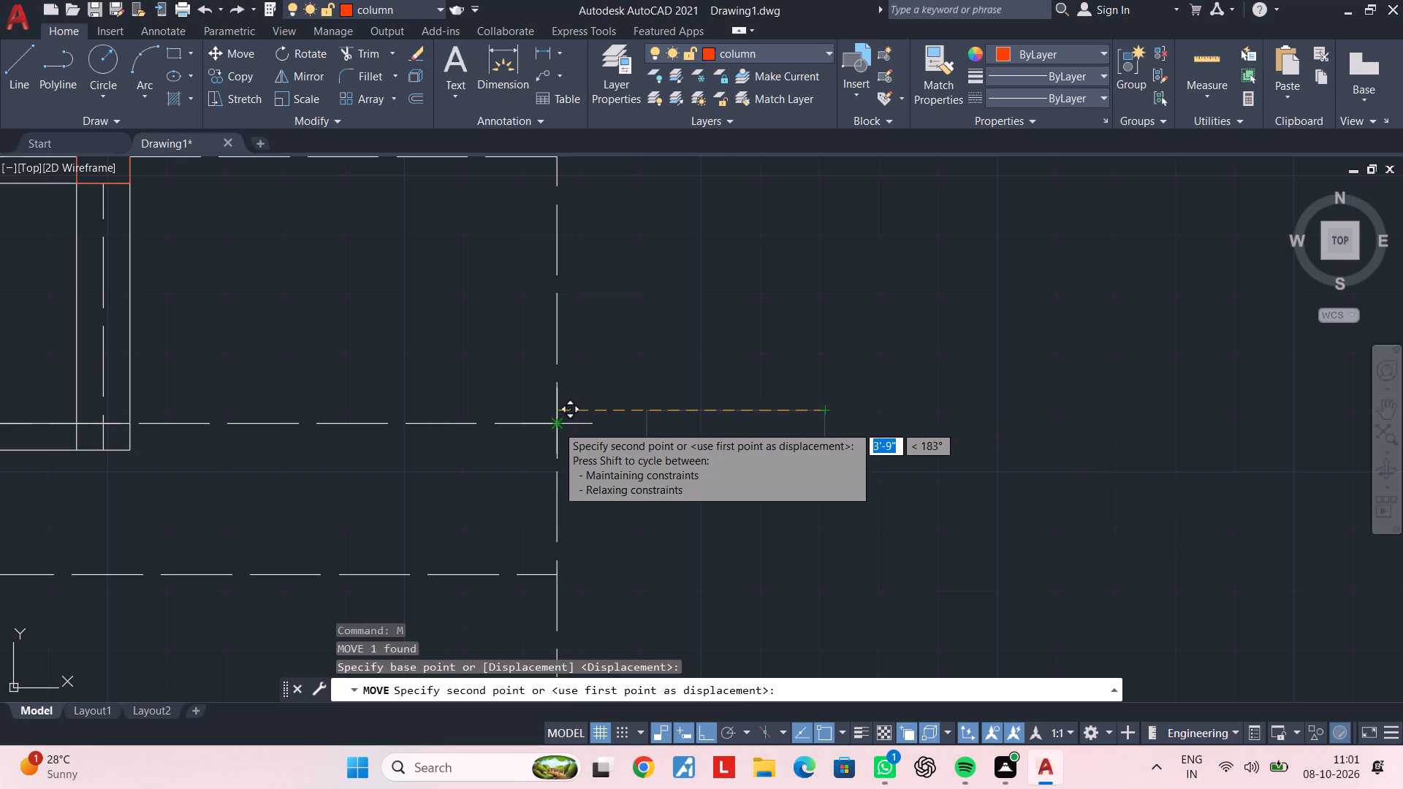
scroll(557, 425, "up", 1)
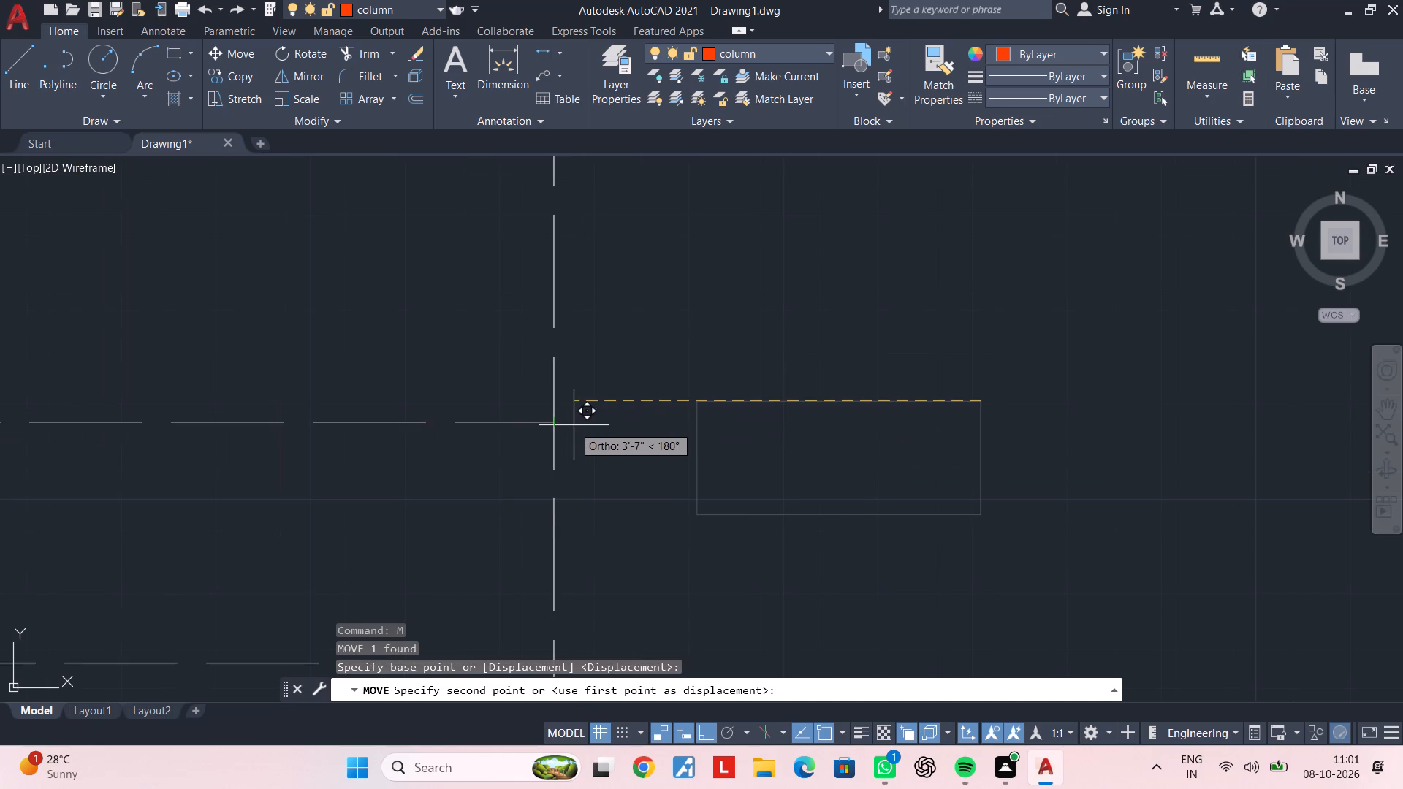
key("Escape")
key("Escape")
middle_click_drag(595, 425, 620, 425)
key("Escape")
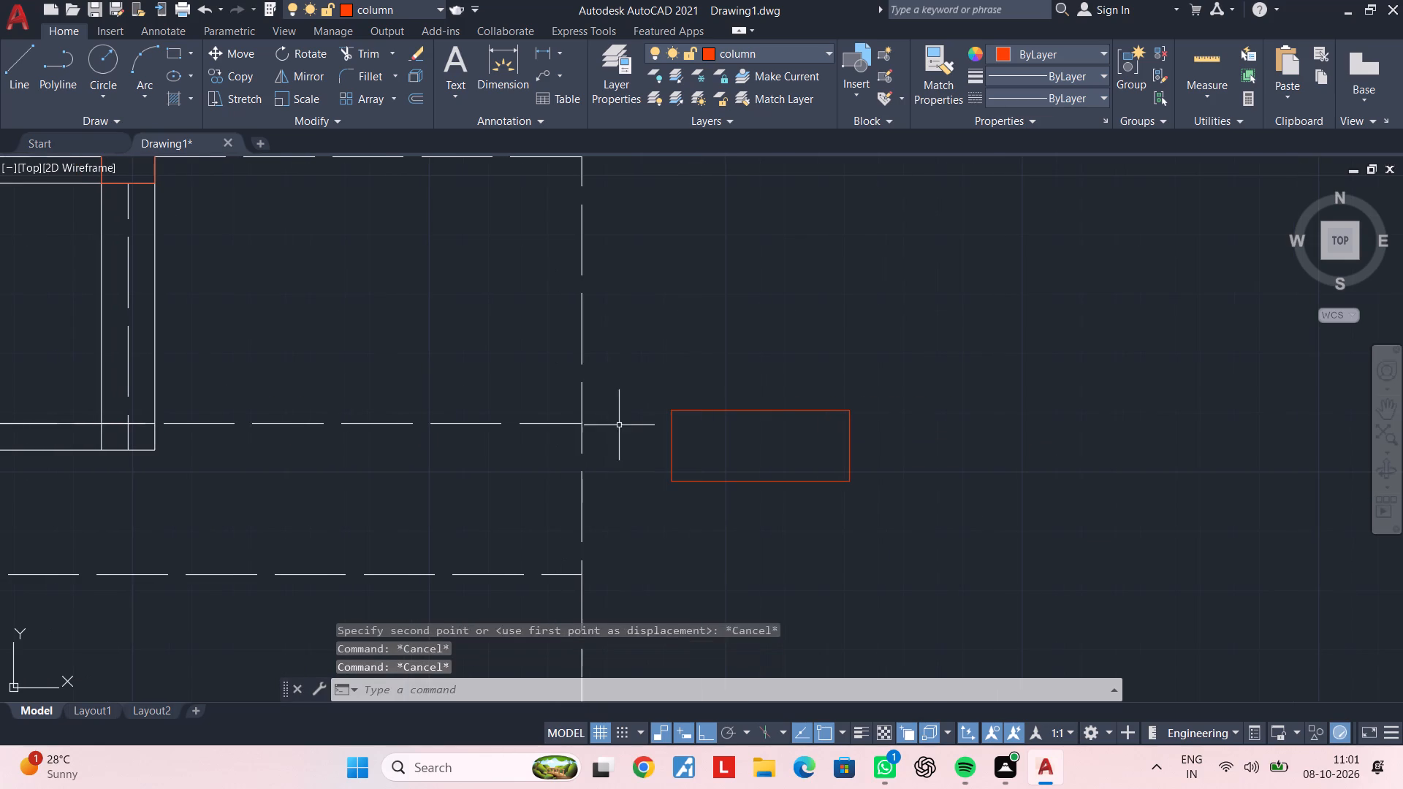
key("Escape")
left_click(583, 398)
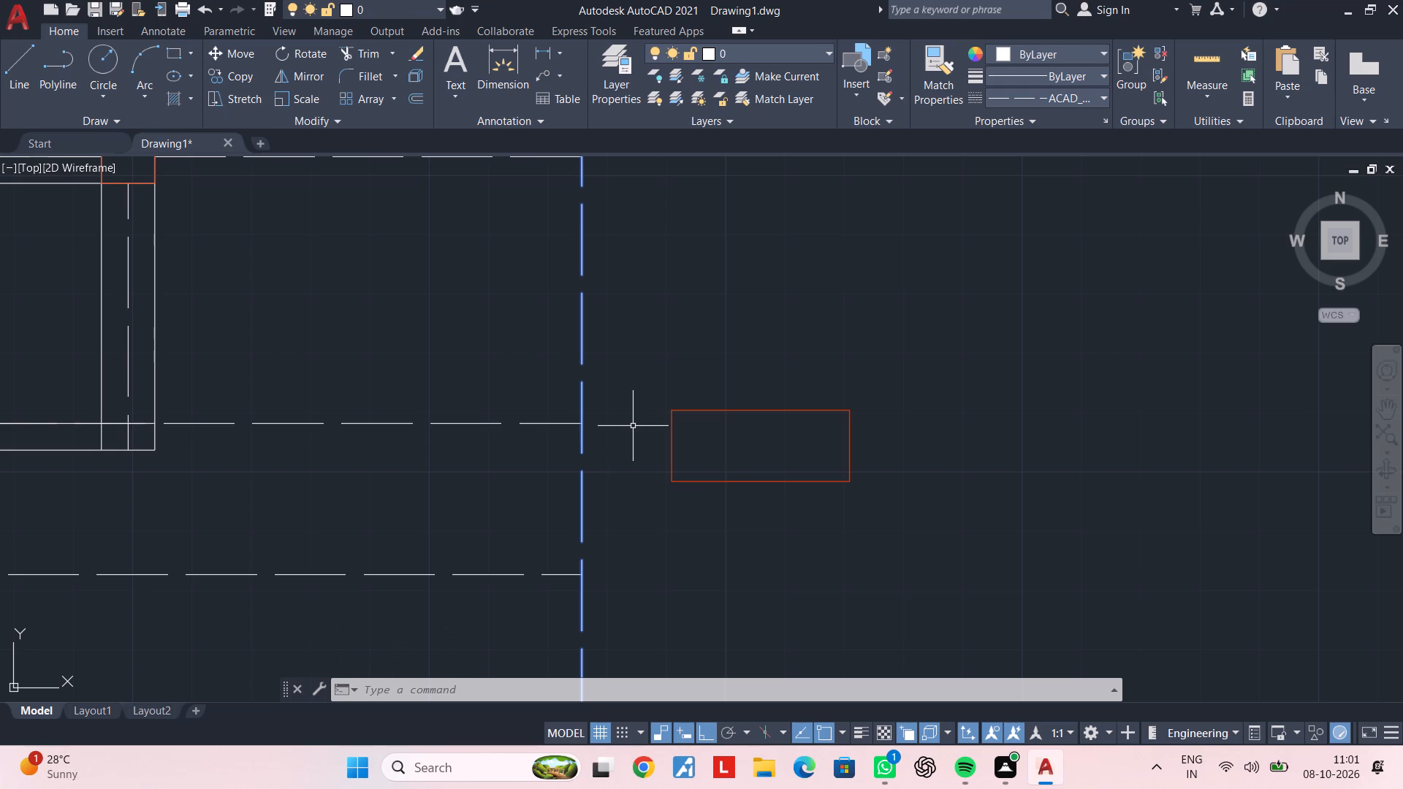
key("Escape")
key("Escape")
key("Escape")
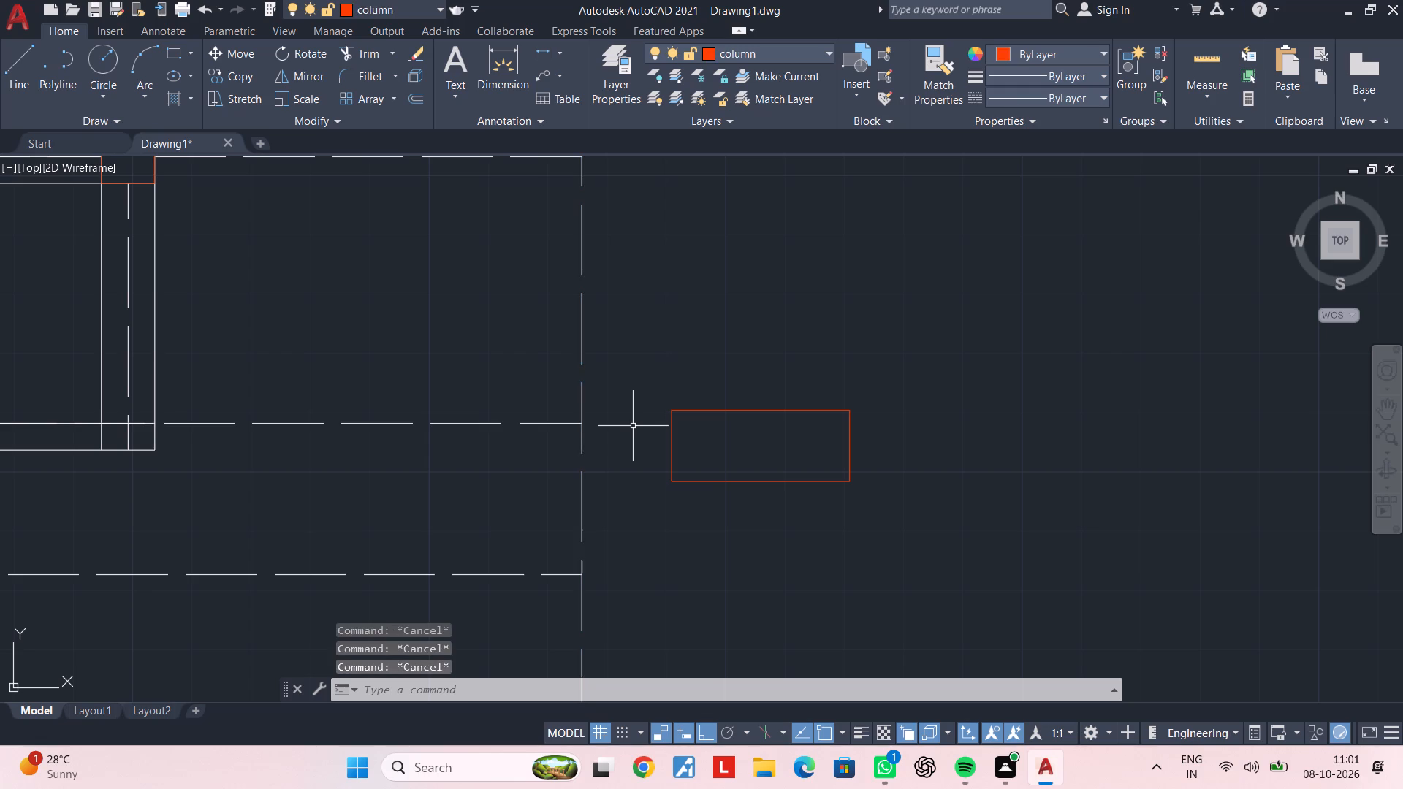
Offset the dashed vertical centreline just west of the rotated column 6" to the east.
middle_click_drag(634, 430, 633, 472)
key("Escape")
key("Escape")
type("of")
key("space")
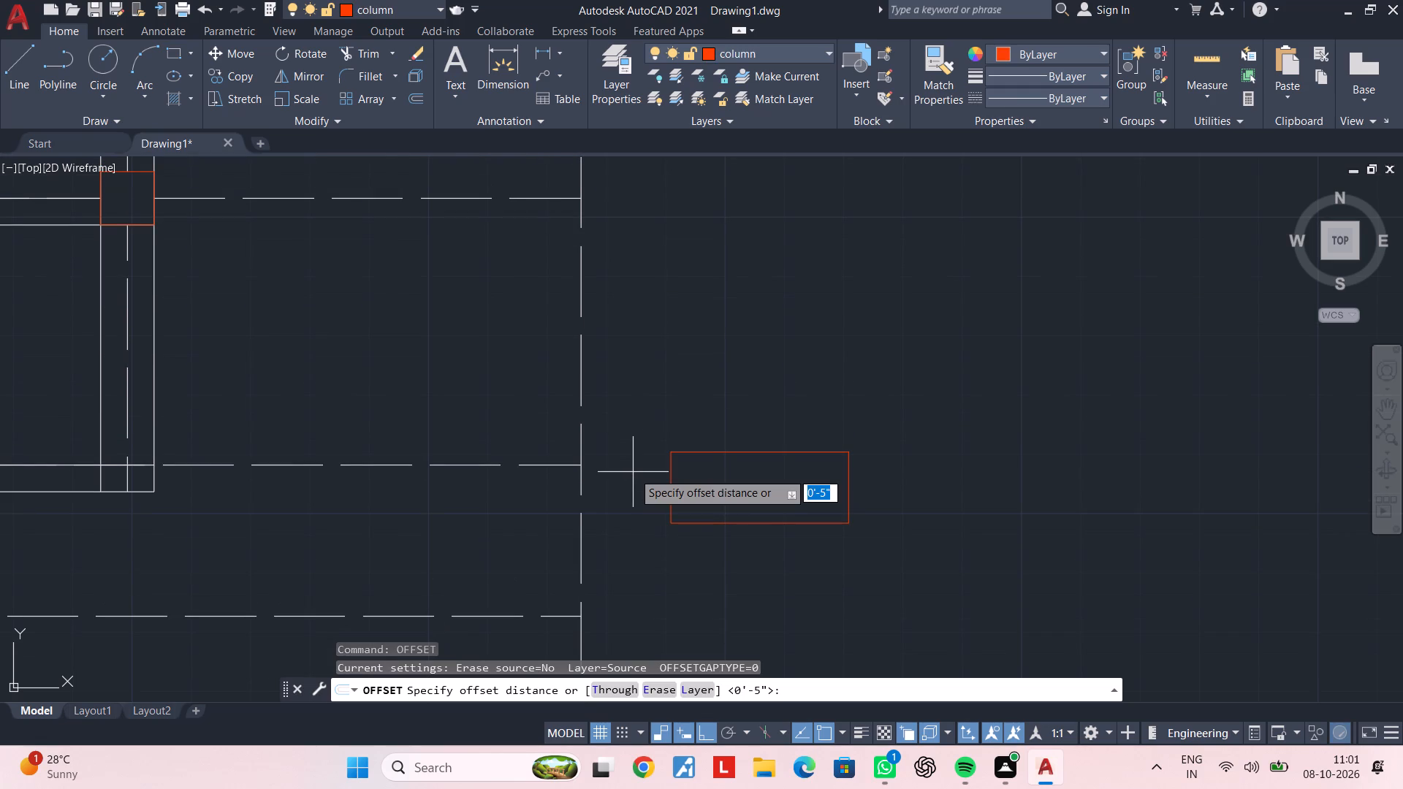
type("6\"")
key("Return")
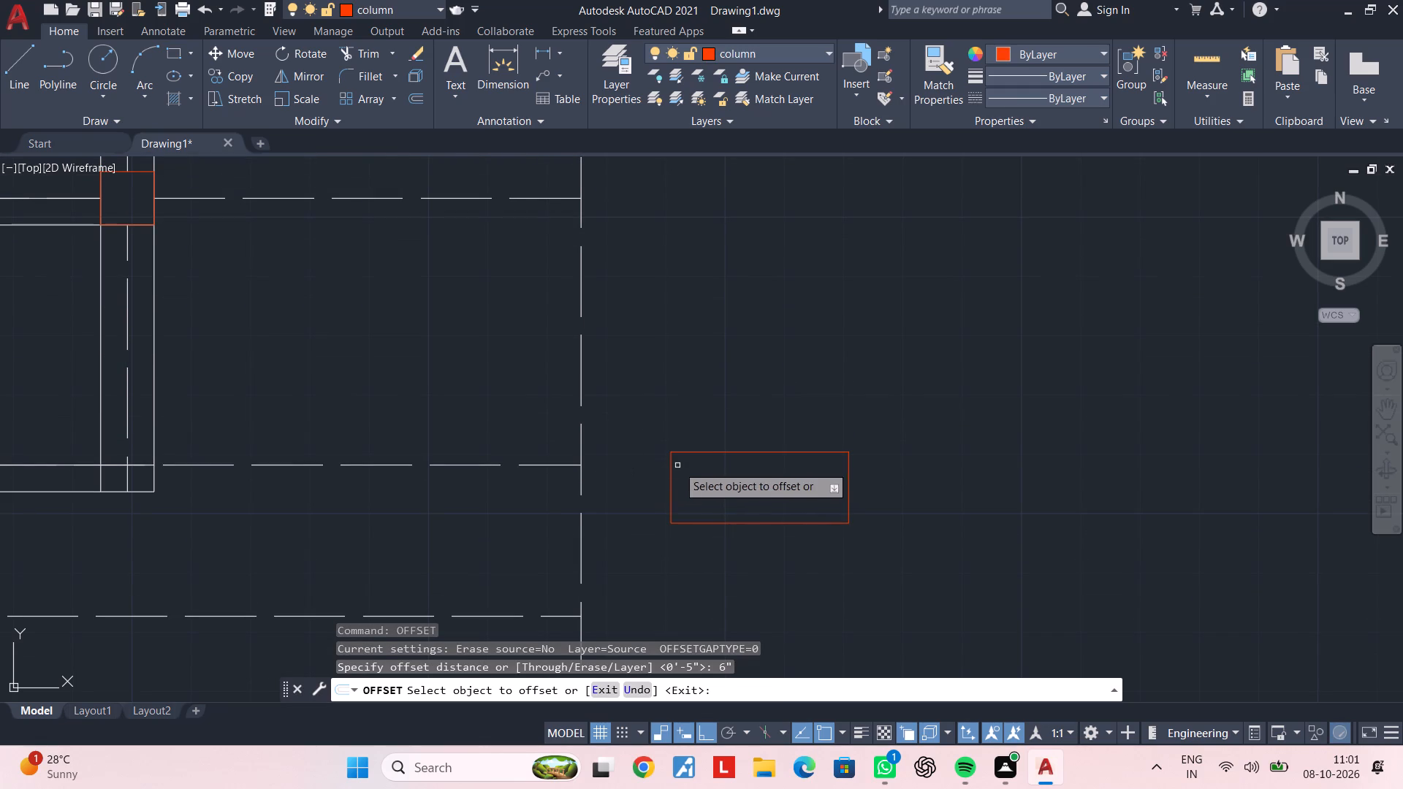
left_click(580, 495)
left_click(639, 490)
key("Escape")
key("Escape")
key("Escape")
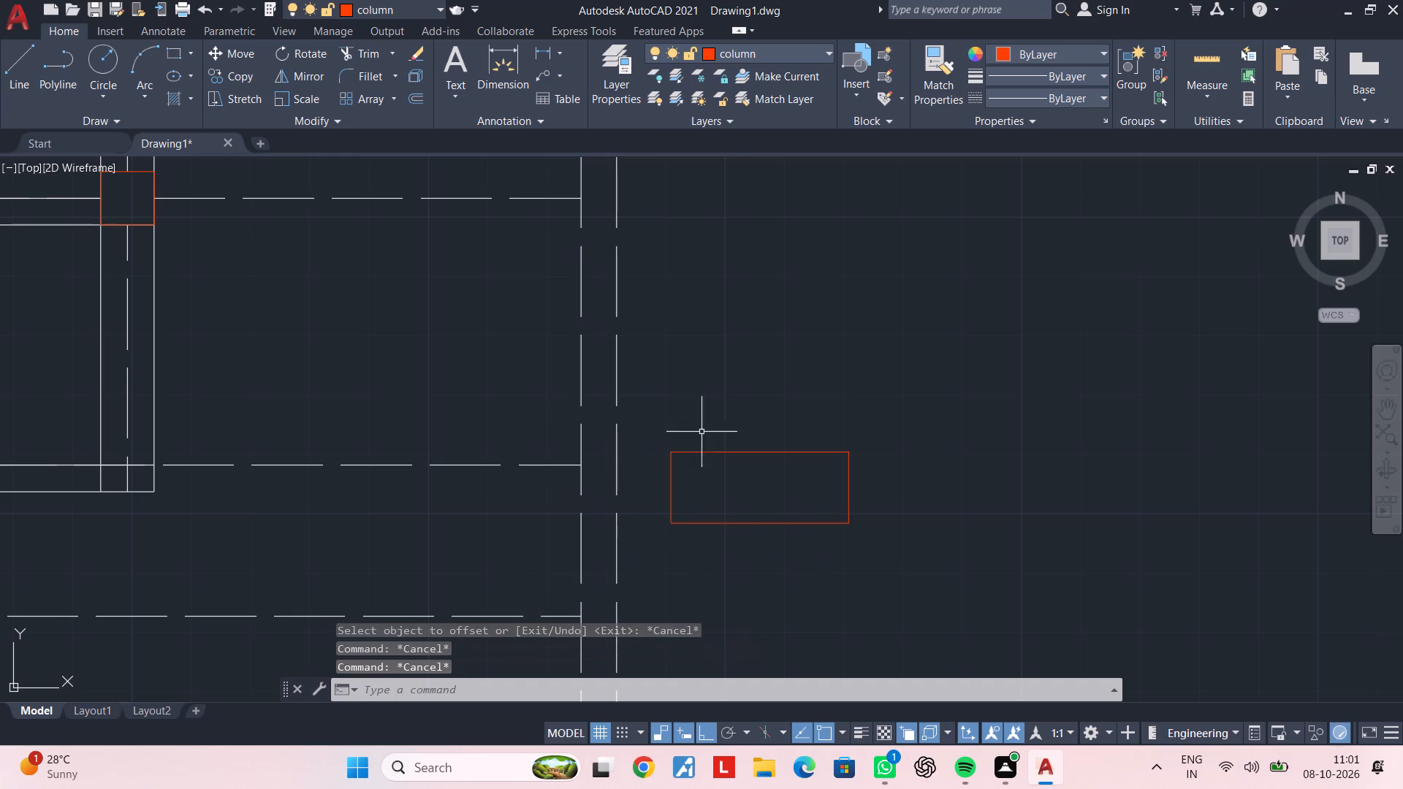
Move the rotated column 3'-3" west so that its east edge lies on the offset dashed vertical line.
left_click(660, 409)
left_click(925, 533)
type("m")
key("space")
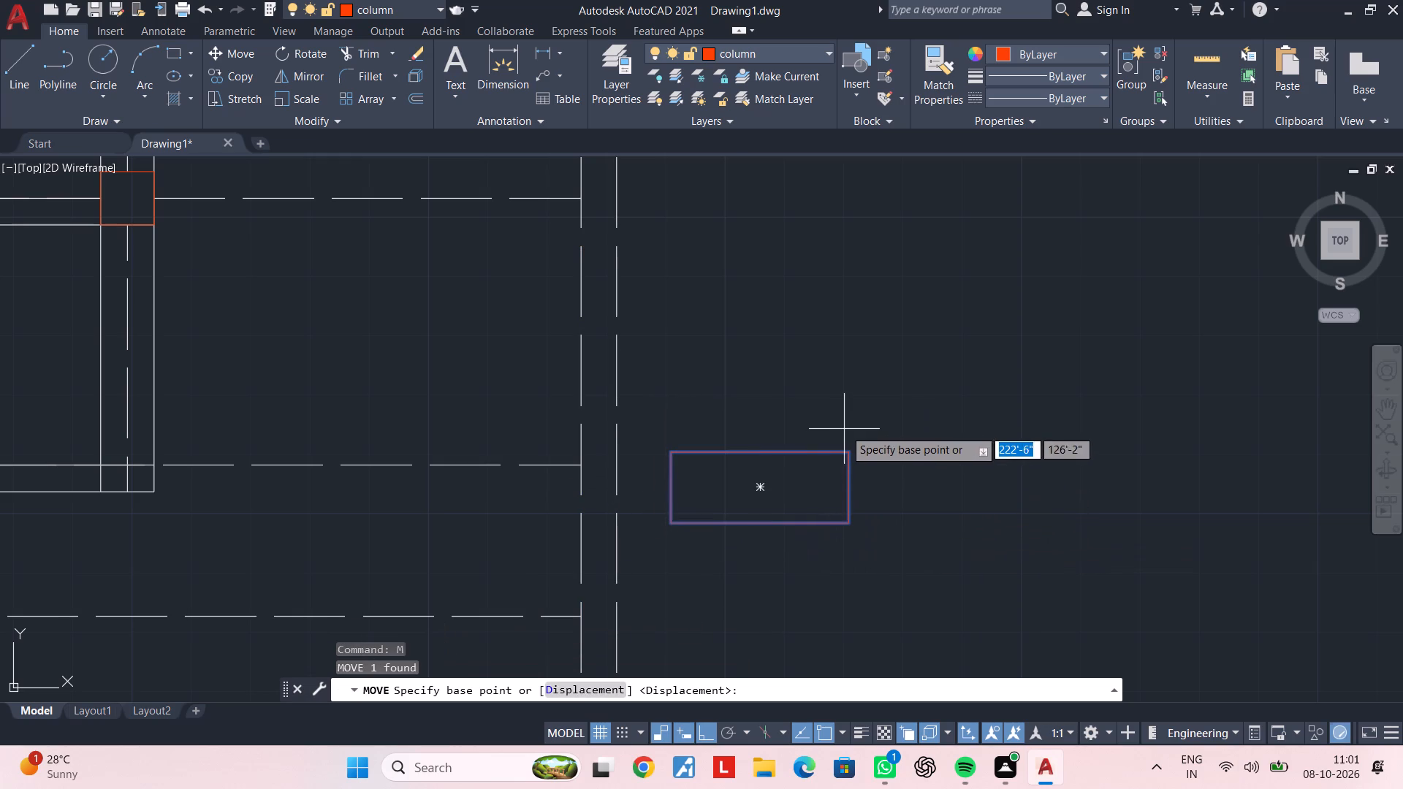
left_click(848, 449)
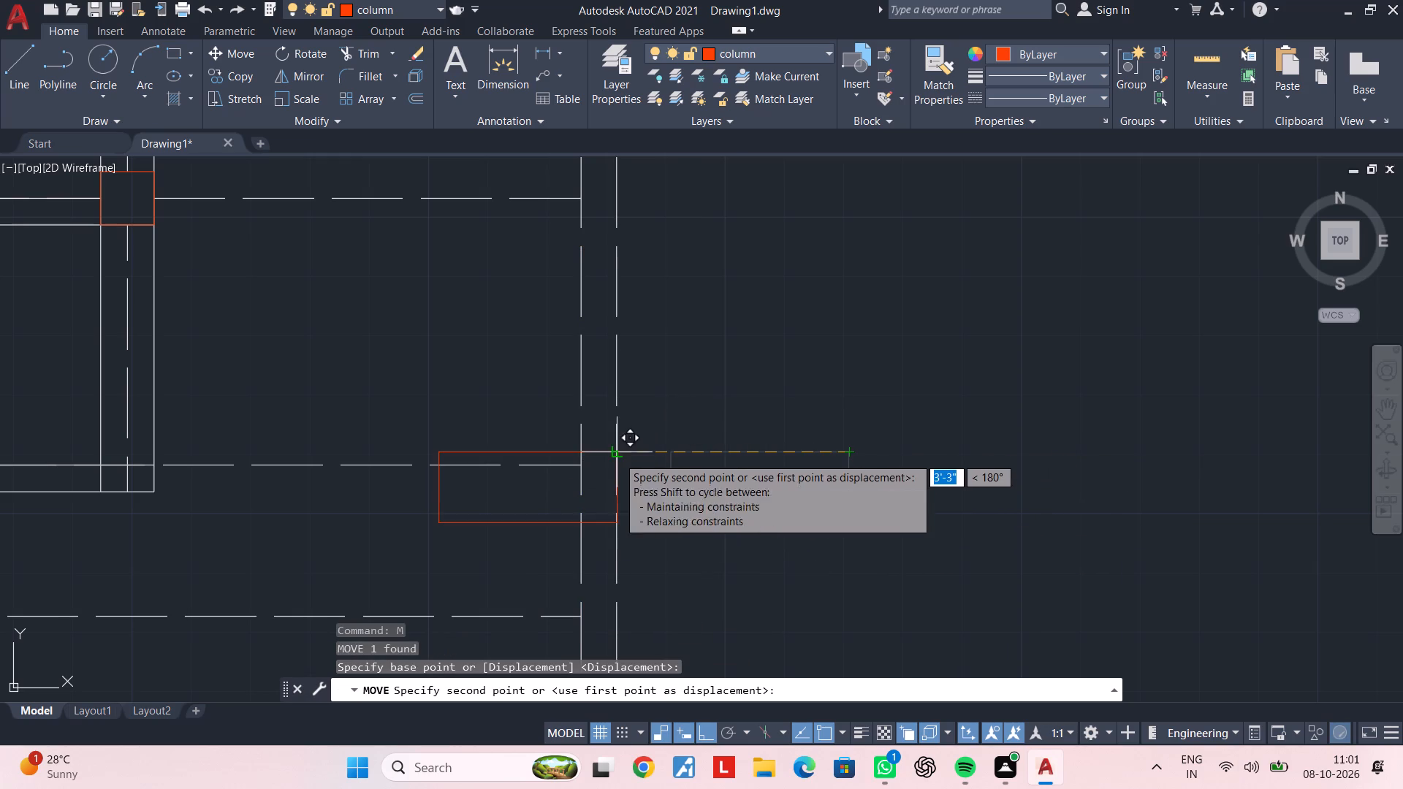
left_click(617, 457)
middle_click_drag(659, 497, 682, 495)
key("Escape")
key("Escape")
Delete the offset dashed vertical line along the rotated column's east edge.
key("t")
key("r")
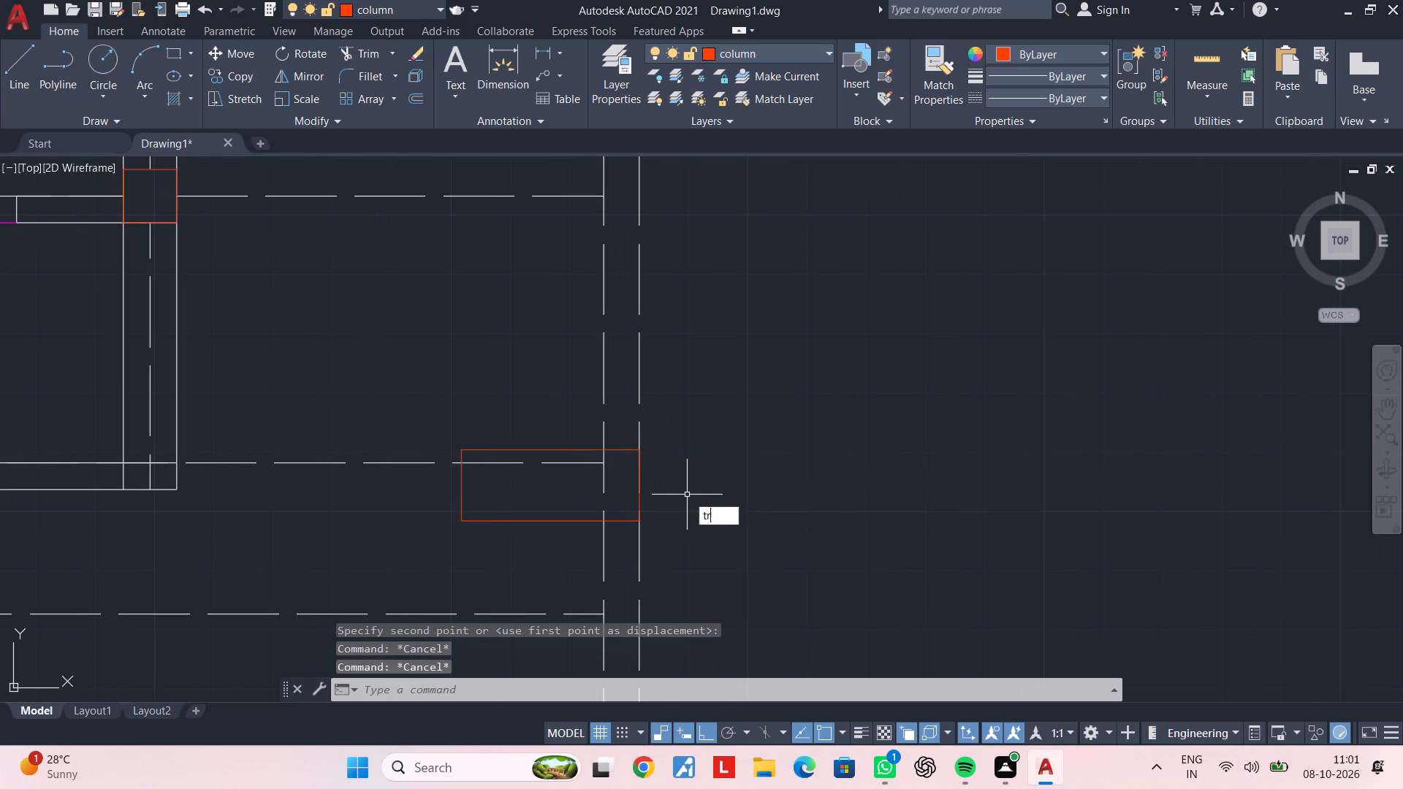
key("Escape")
left_click(639, 416)
key("Delete")
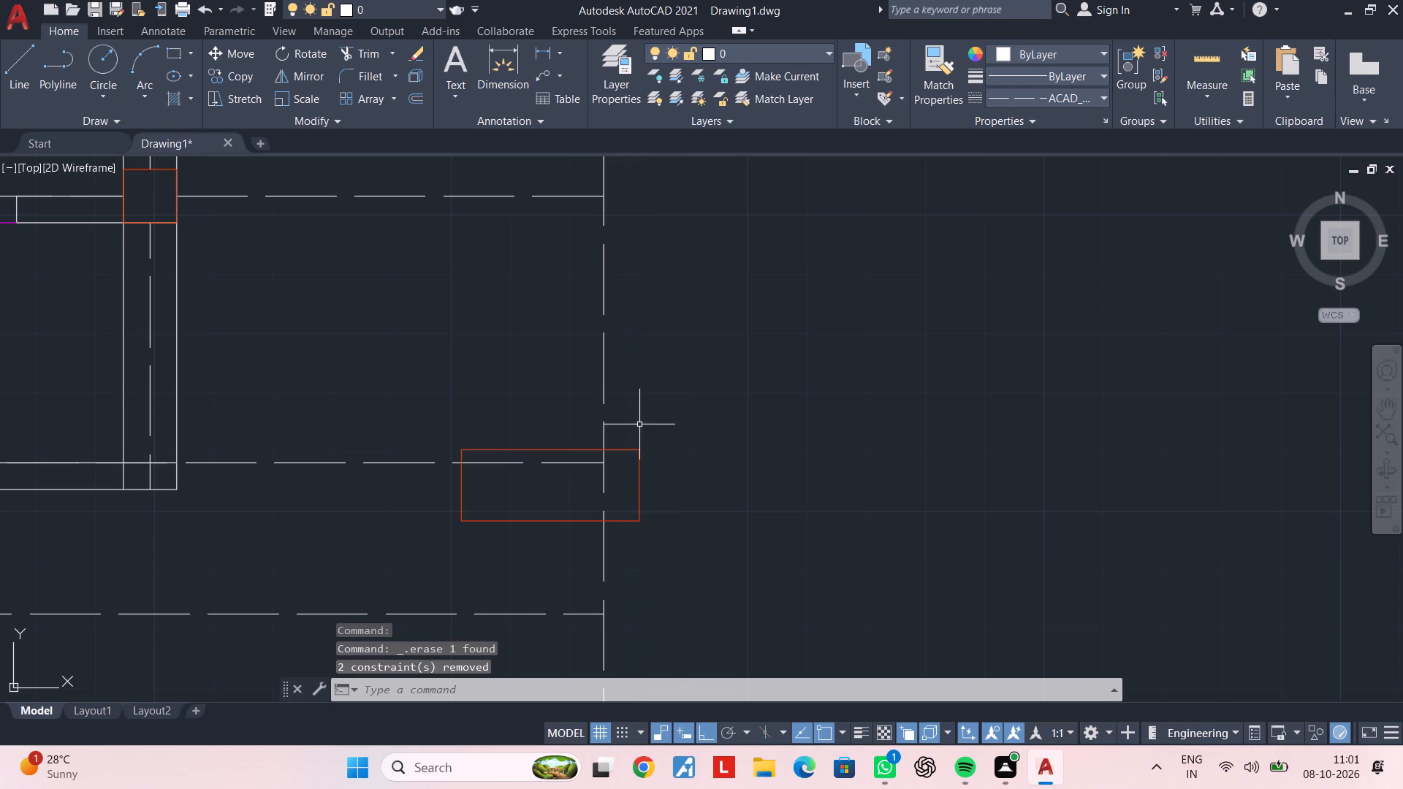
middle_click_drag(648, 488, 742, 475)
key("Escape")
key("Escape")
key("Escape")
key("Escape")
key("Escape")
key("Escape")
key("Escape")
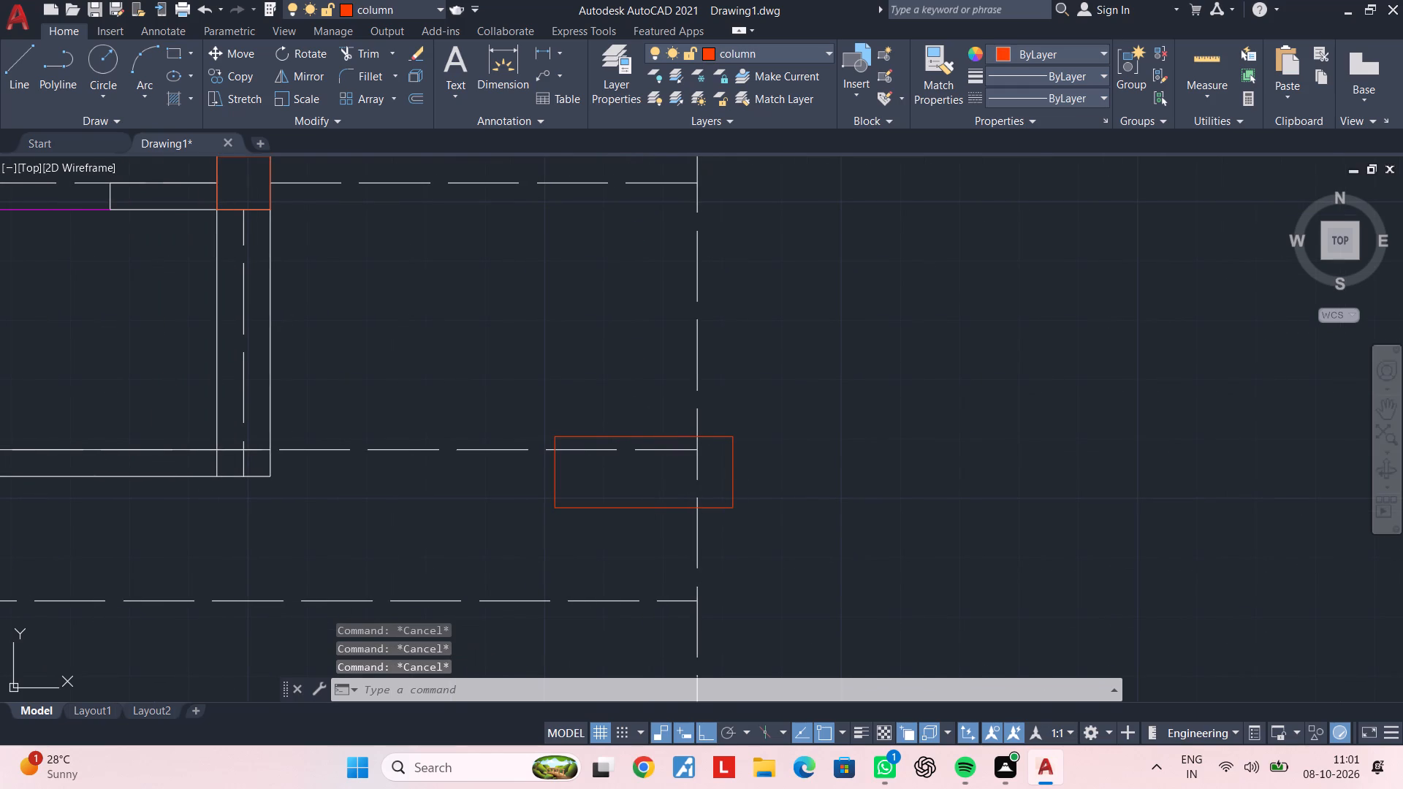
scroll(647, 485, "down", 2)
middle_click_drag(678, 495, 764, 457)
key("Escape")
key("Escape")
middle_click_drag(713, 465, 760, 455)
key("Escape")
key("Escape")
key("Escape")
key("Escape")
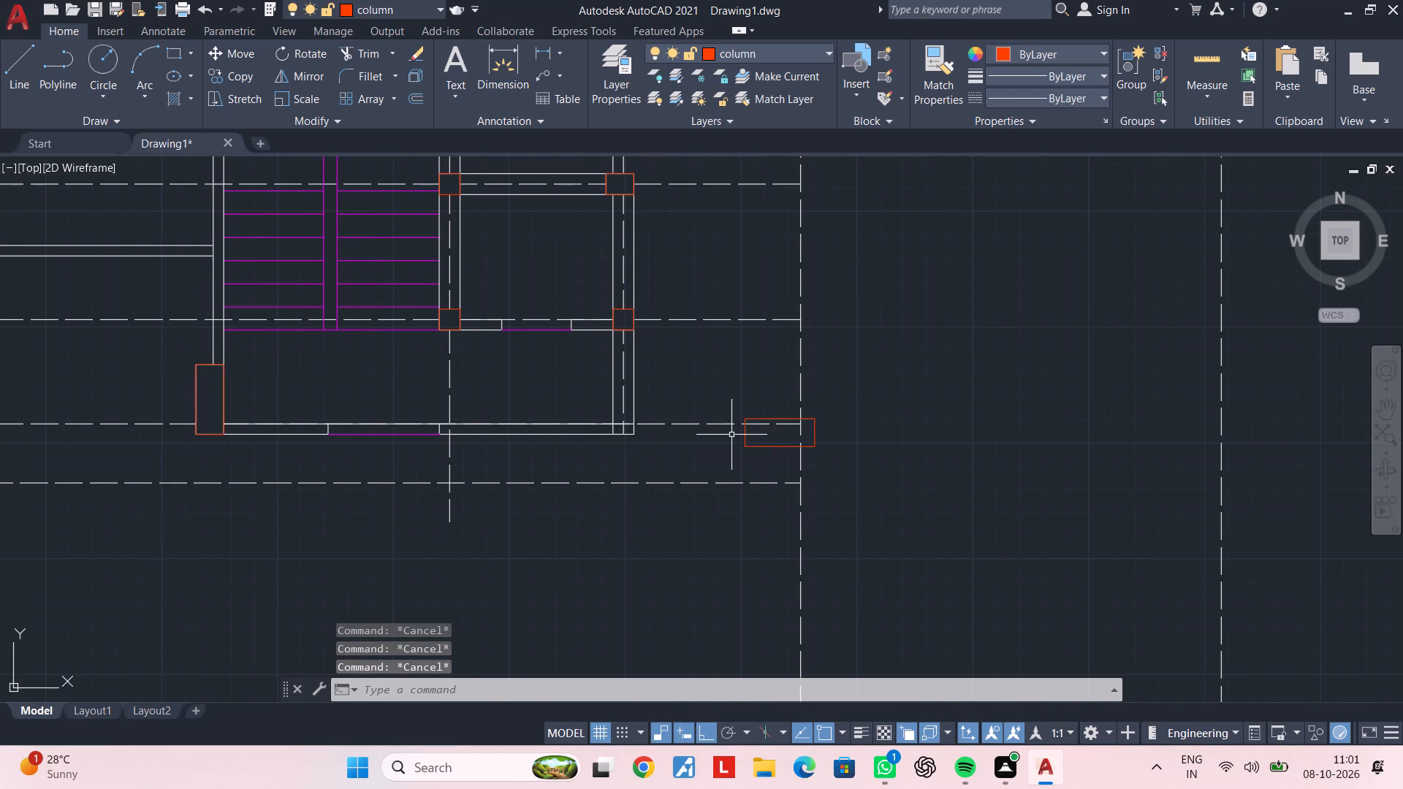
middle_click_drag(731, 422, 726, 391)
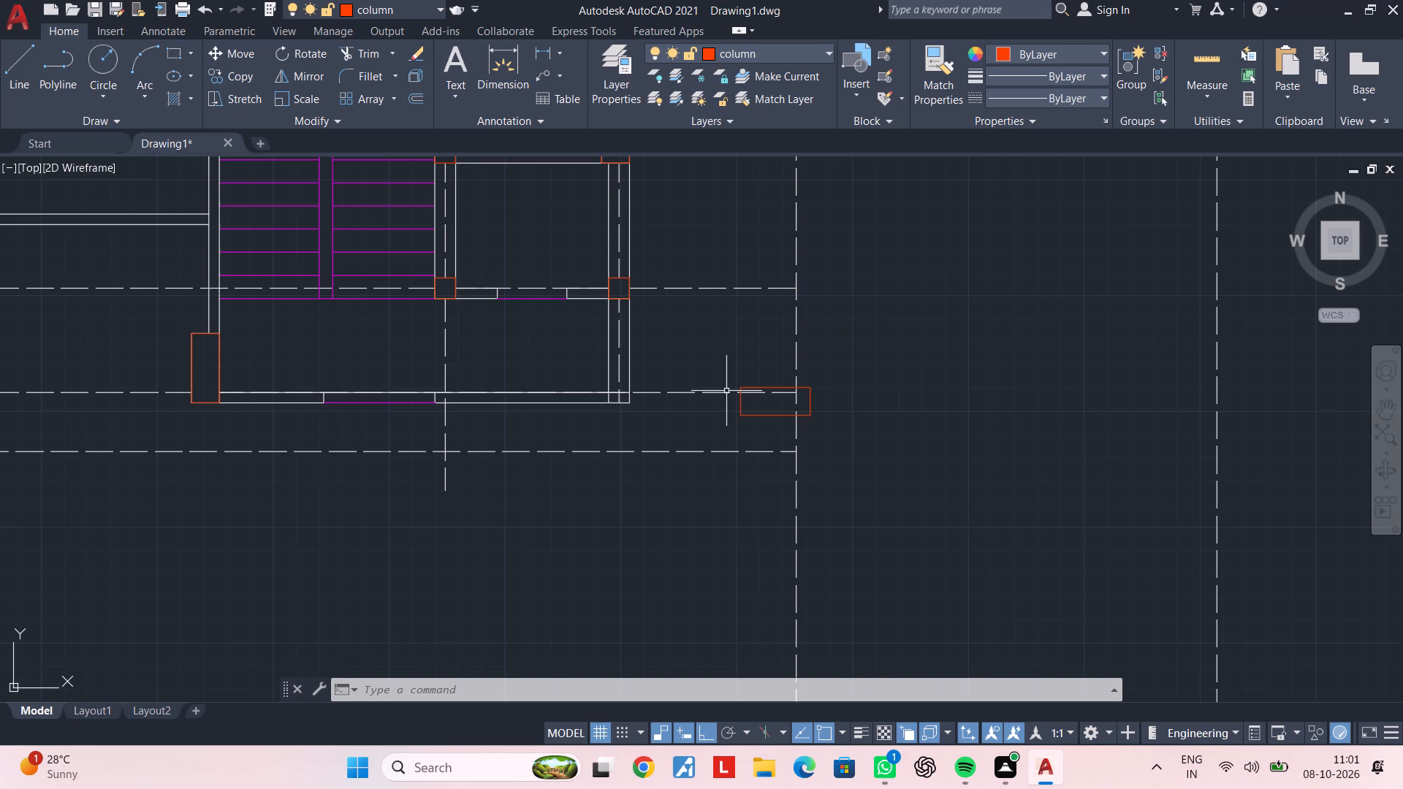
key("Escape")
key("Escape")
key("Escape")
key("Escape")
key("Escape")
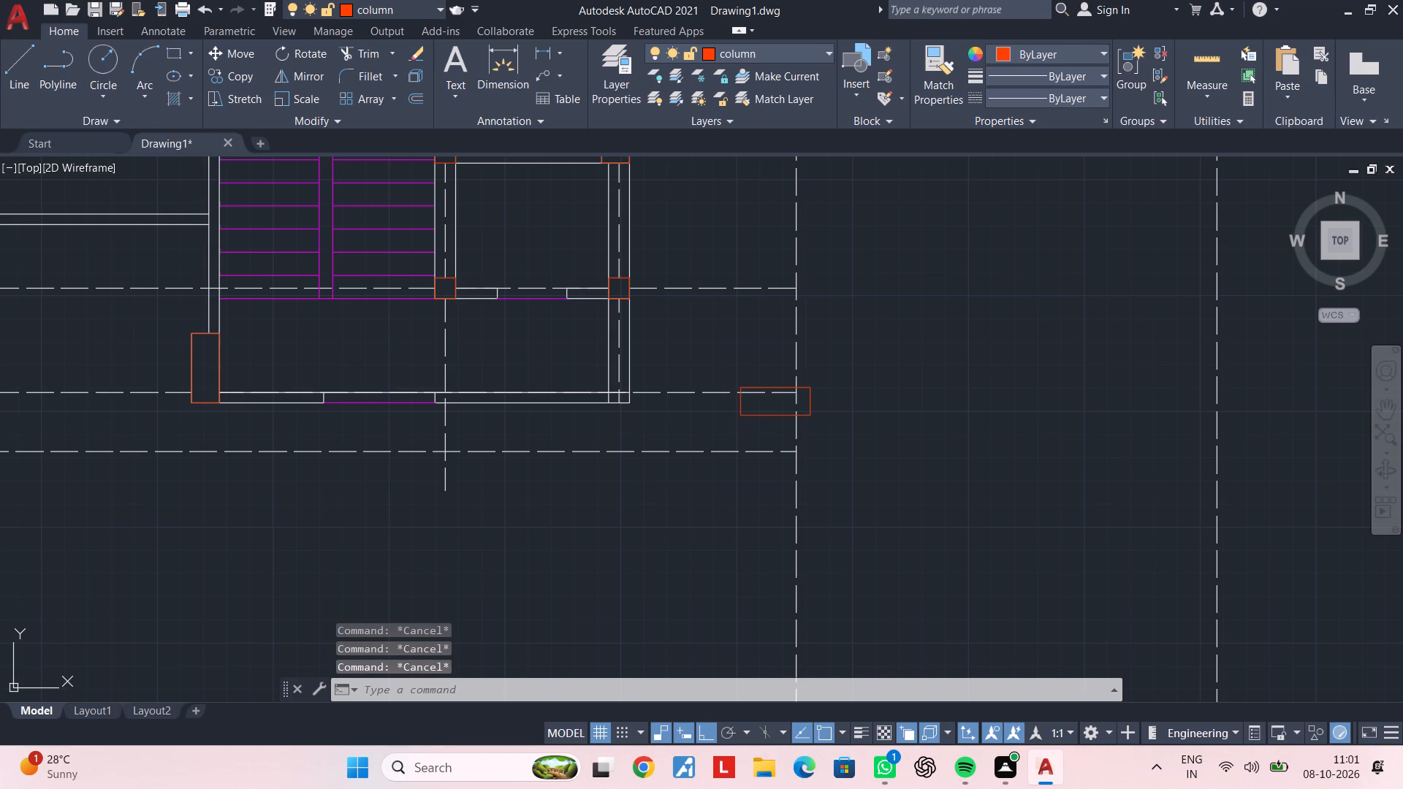
Offset the dashed horizontal centreline along the south wall 4.5" to the south.
type("of 4.5\"")
key("Return")
scroll(745, 386, "up", 1)
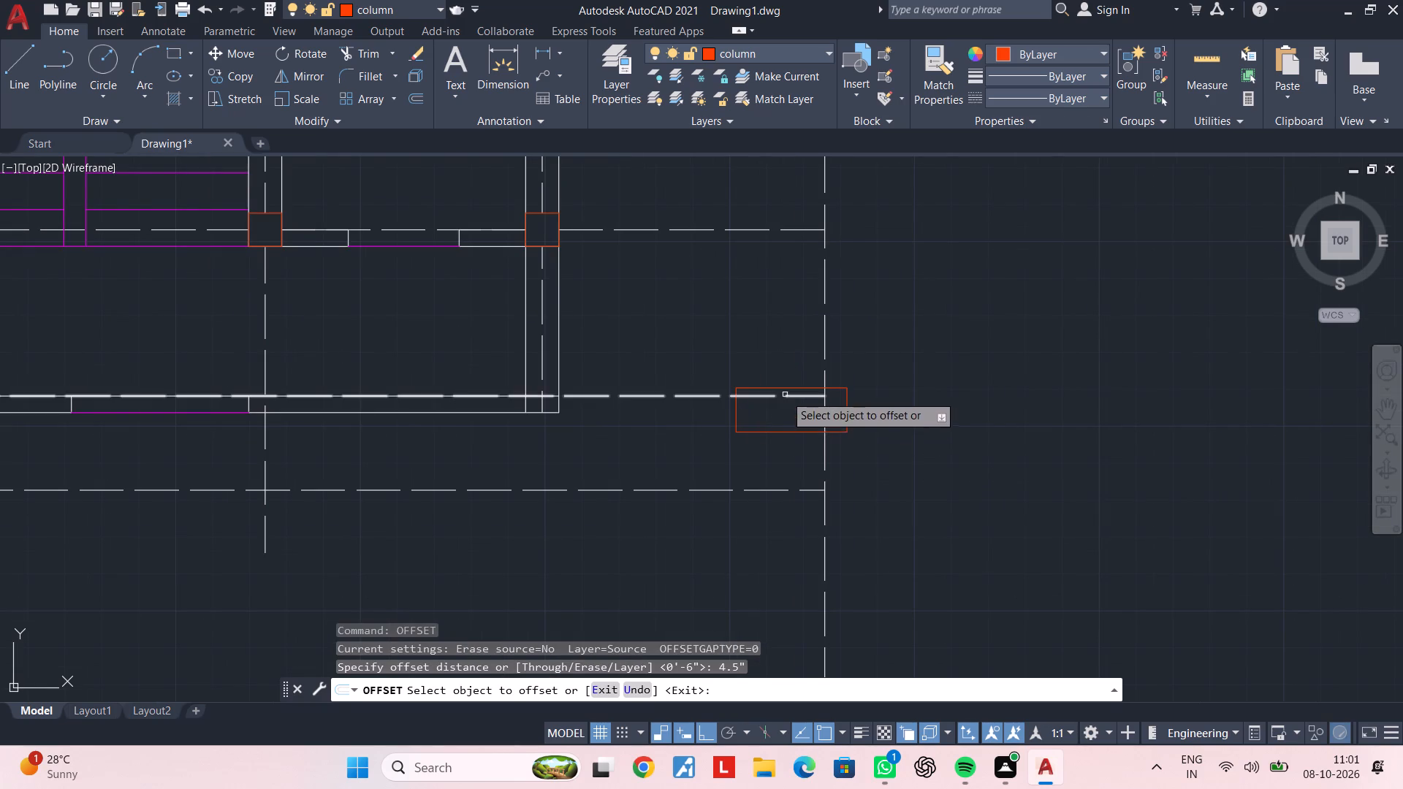
left_click(785, 394)
left_click(787, 416)
key("Escape")
key("Escape")
key("Escape")
Move the rotated column north so that its south edge lies on the offset dashed horizontal line.
left_click(759, 432)
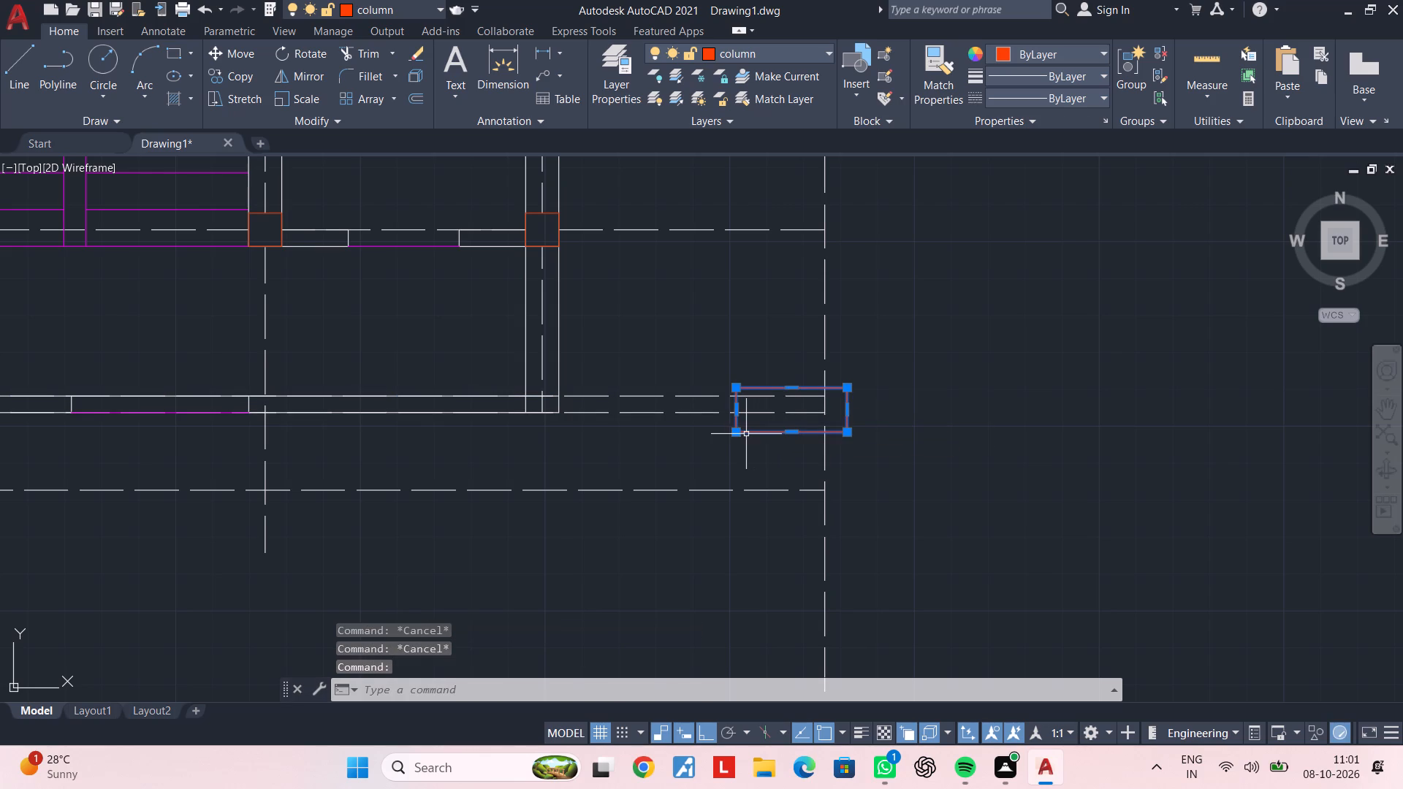
type("m")
key("space")
scroll(750, 434, "up", 3)
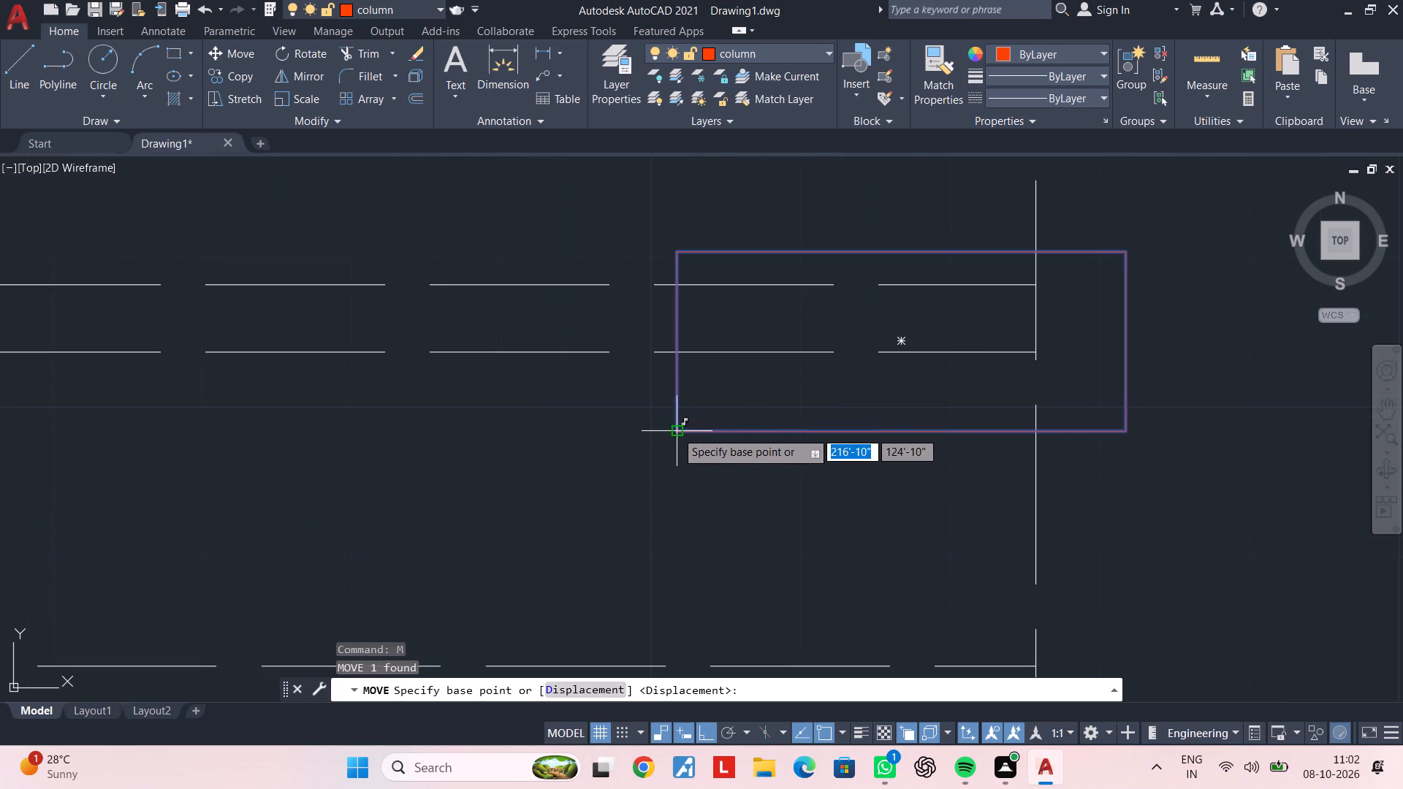
left_click(676, 431)
left_click(675, 354)
scroll(685, 356, "down", 3)
middle_click_drag(688, 357, 735, 416)
key("Escape")
key("Escape")
key("Escape")
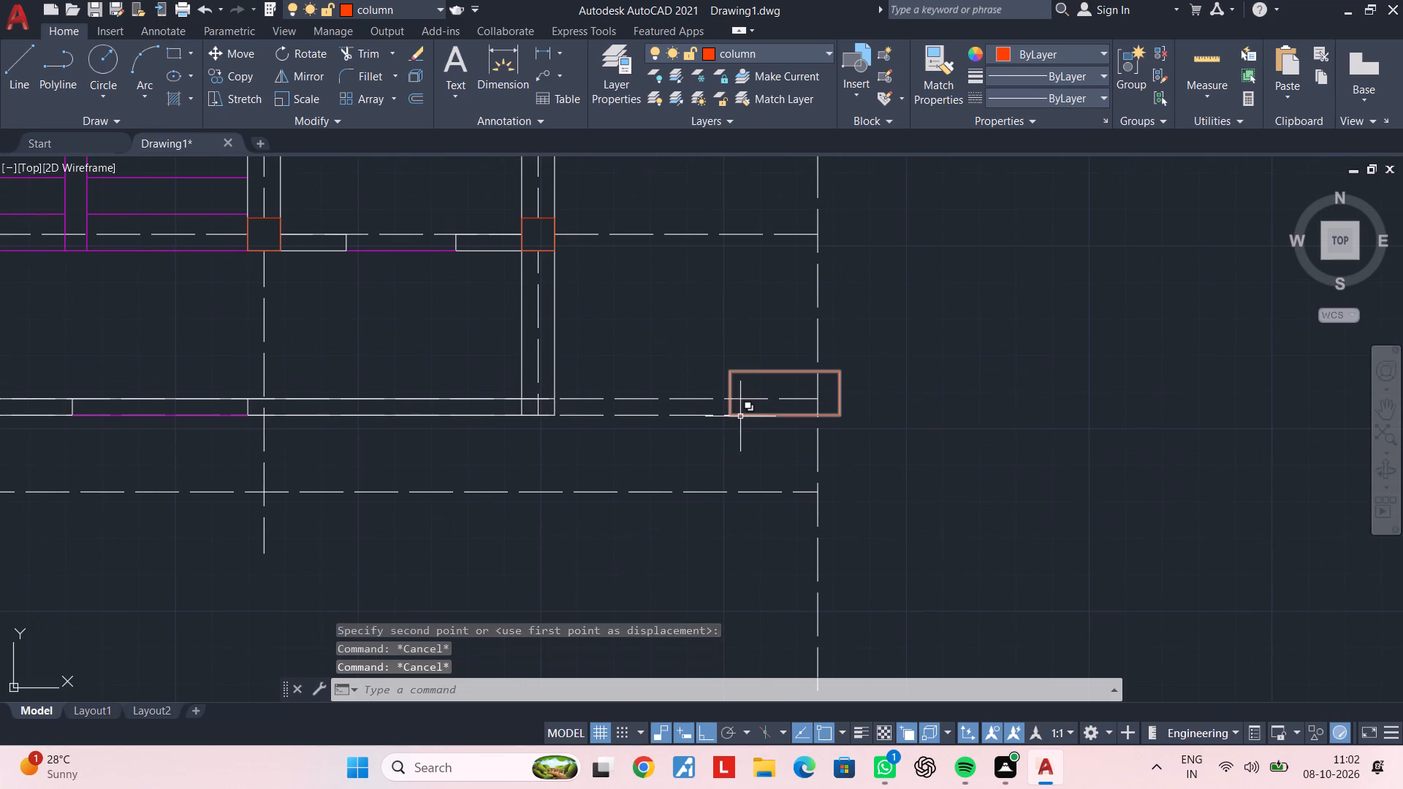
key("Escape")
Delete the offset dashed horizontal line along the rotated column's south edge.
left_click(688, 414)
key("Delete")
middle_click_drag(649, 459, 714, 454)
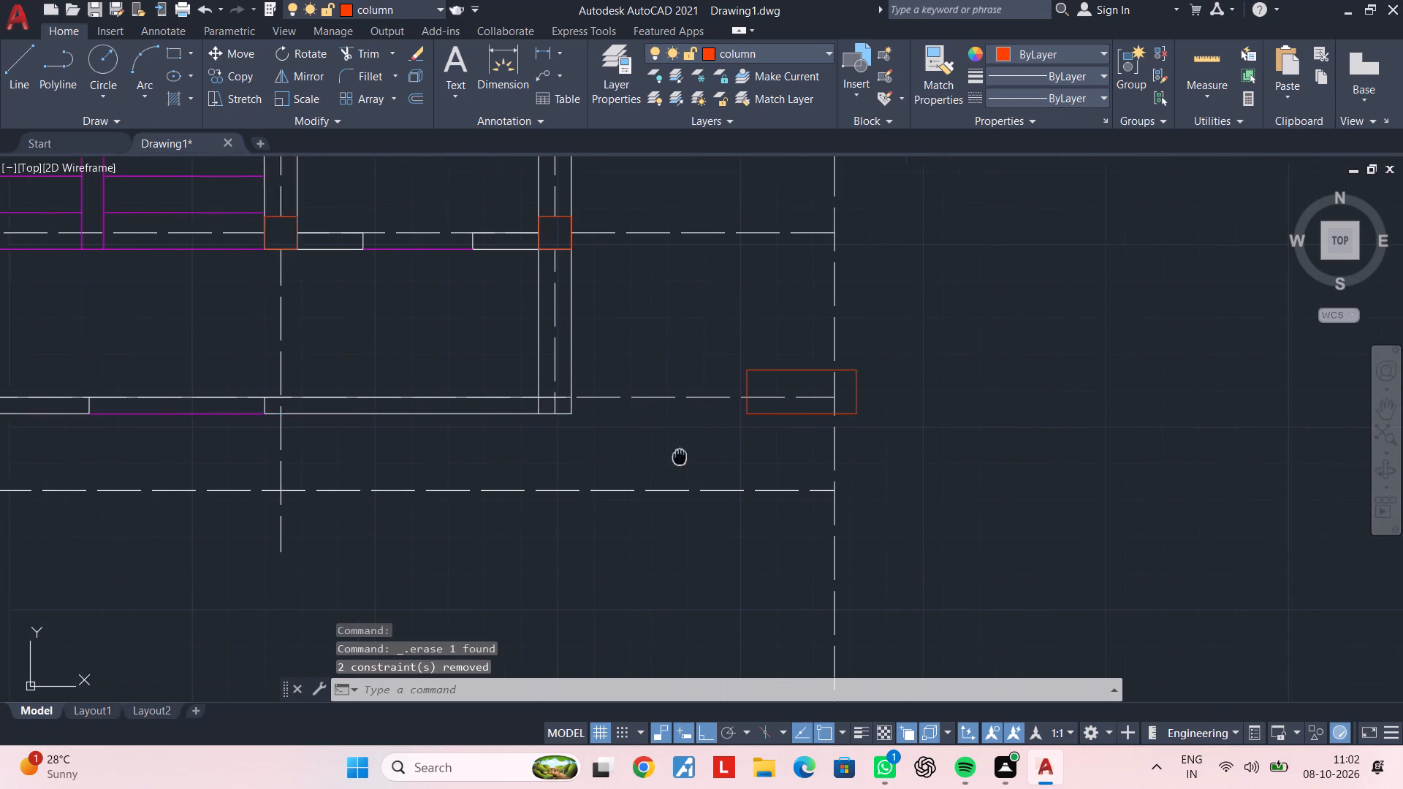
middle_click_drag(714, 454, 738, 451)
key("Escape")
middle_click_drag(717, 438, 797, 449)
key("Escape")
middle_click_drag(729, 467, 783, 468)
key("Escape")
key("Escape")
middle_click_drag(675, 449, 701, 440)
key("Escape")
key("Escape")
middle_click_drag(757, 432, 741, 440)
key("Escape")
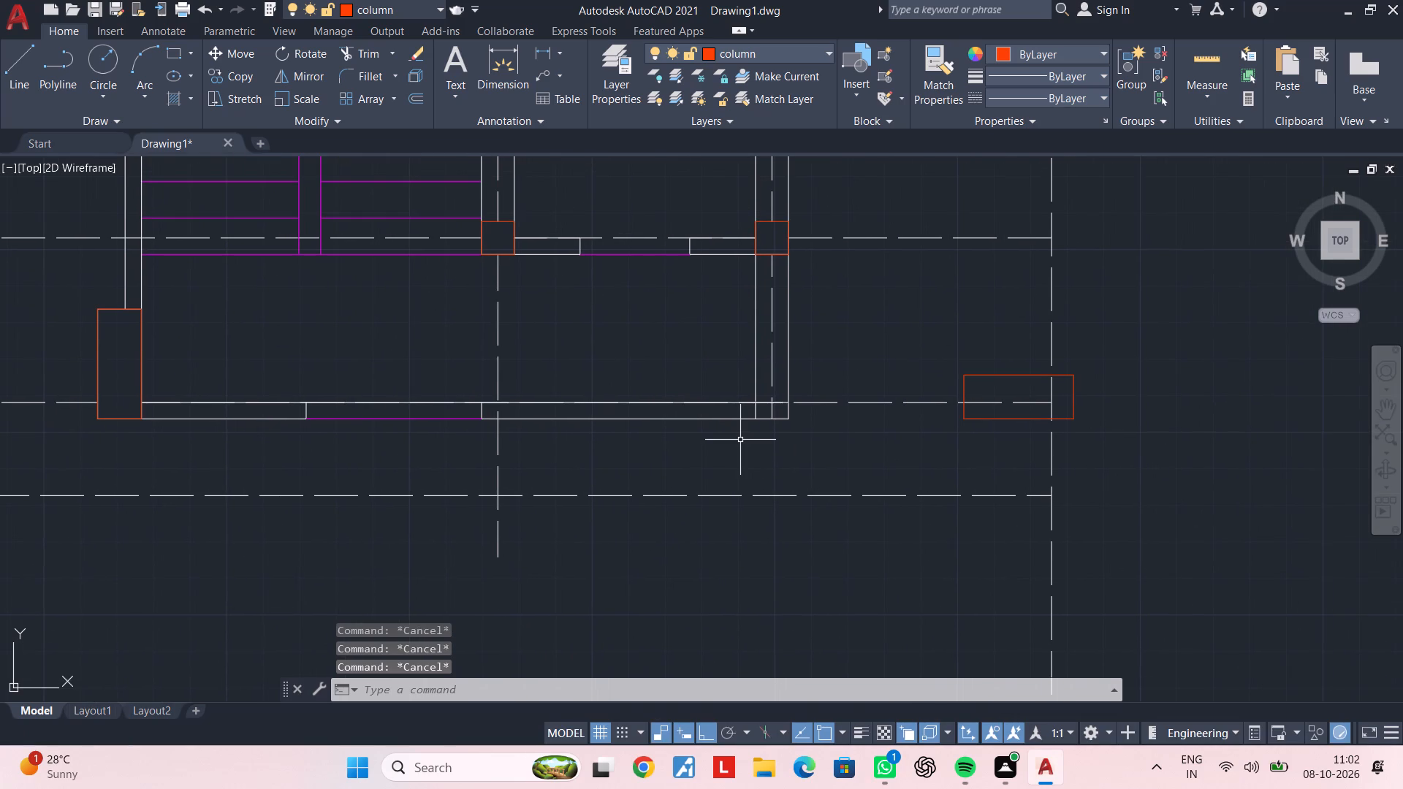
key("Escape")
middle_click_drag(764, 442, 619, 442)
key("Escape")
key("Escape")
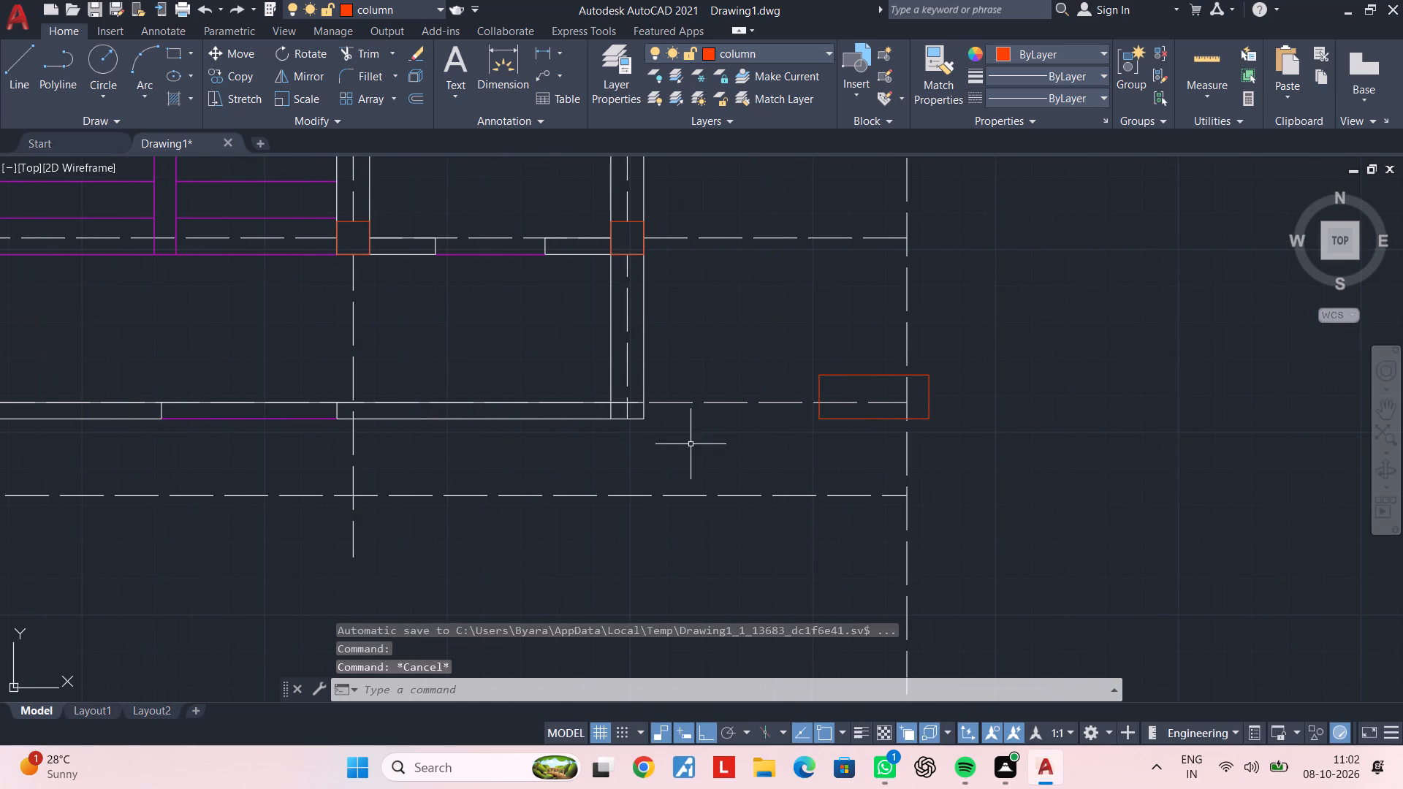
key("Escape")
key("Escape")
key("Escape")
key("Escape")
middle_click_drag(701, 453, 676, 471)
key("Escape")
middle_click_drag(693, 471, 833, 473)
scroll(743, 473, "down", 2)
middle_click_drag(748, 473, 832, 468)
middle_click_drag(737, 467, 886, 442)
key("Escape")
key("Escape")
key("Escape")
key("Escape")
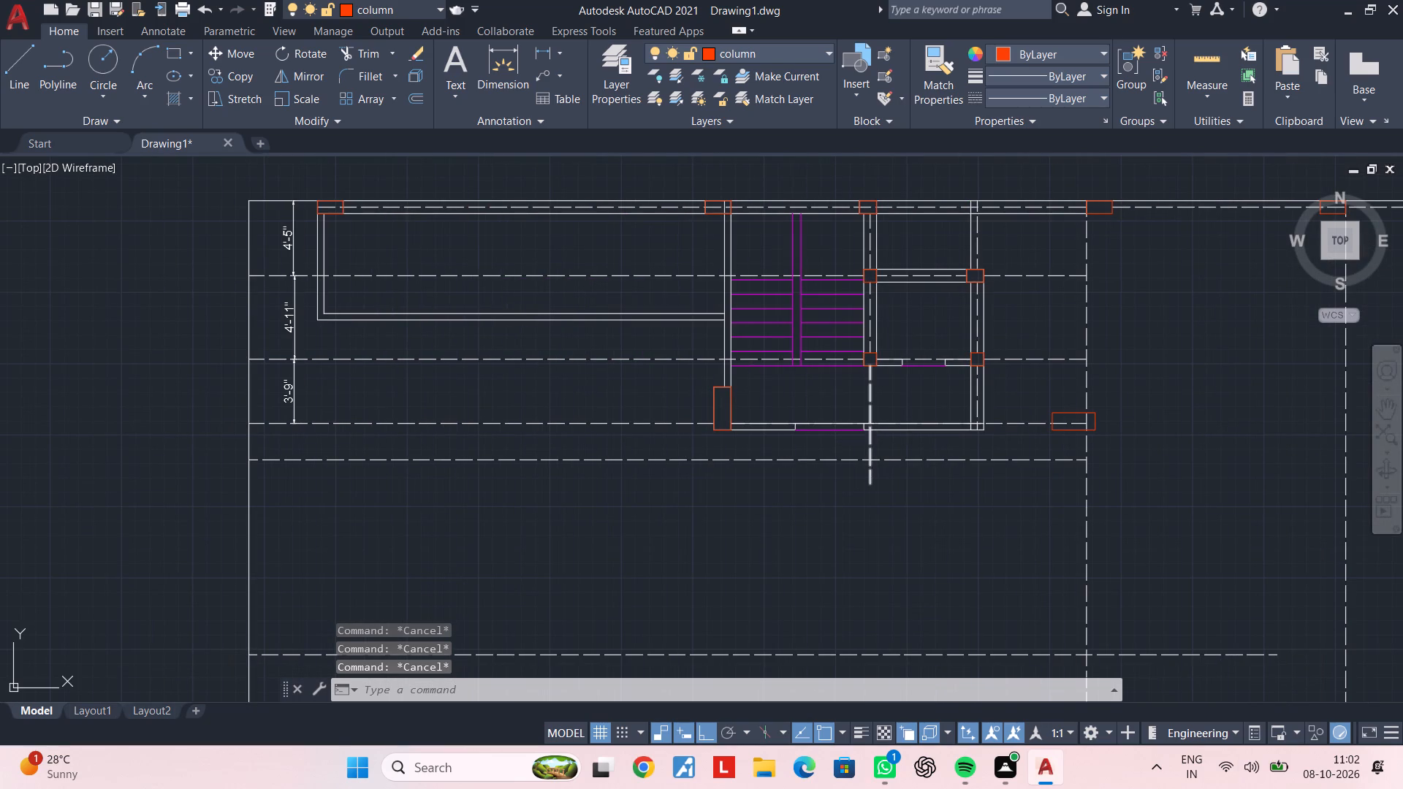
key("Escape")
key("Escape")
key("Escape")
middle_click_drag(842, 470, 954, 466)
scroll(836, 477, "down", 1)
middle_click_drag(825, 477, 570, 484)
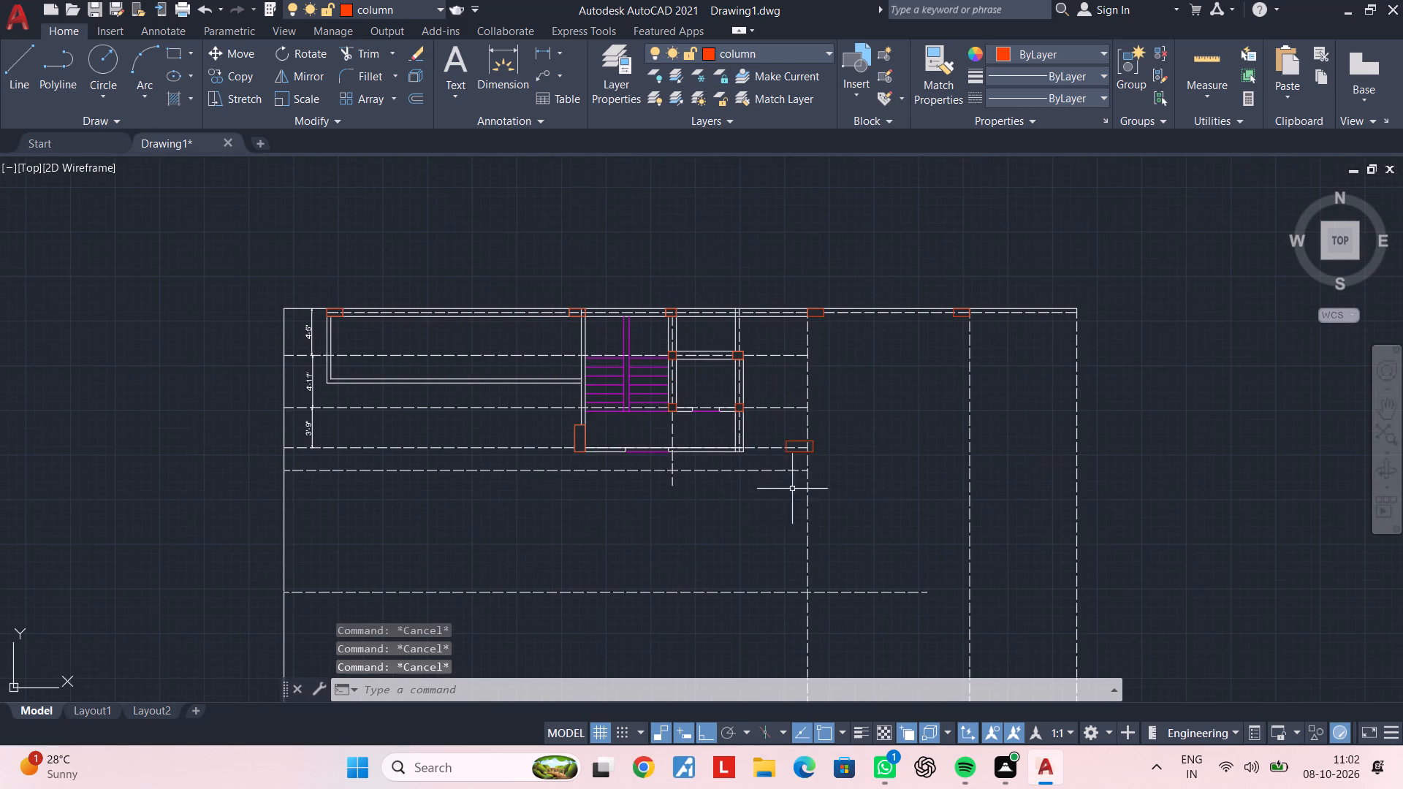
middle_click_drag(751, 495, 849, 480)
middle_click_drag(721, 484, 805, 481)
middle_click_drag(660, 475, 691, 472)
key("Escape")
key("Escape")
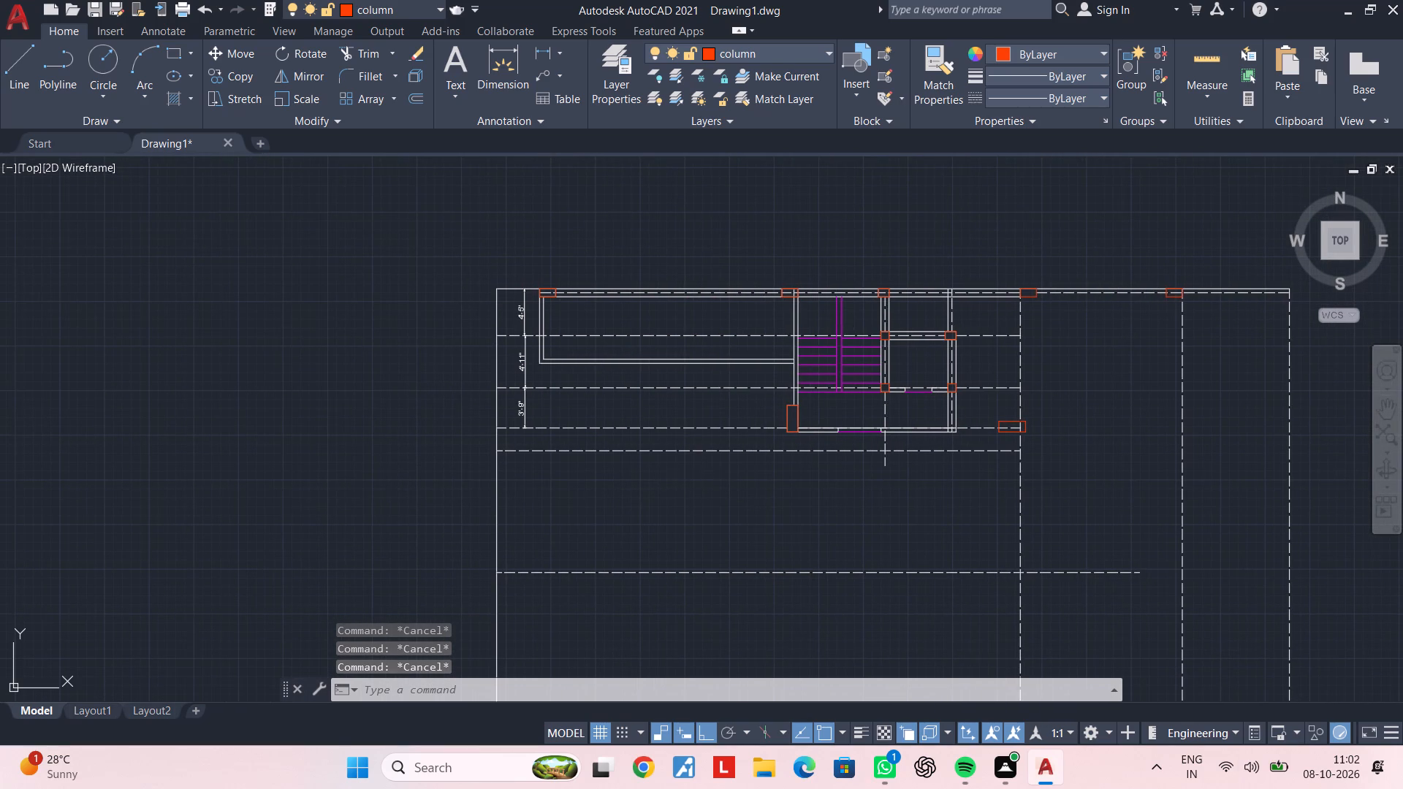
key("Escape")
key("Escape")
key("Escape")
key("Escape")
Draw a vertical line south from the west room's inner southwest wall corner, past the dashed line just below the south-wall centreline.
middle_click_drag(550, 469, 610, 469)
scroll(618, 427, "up", 1)
middle_click_drag(564, 445, 614, 445)
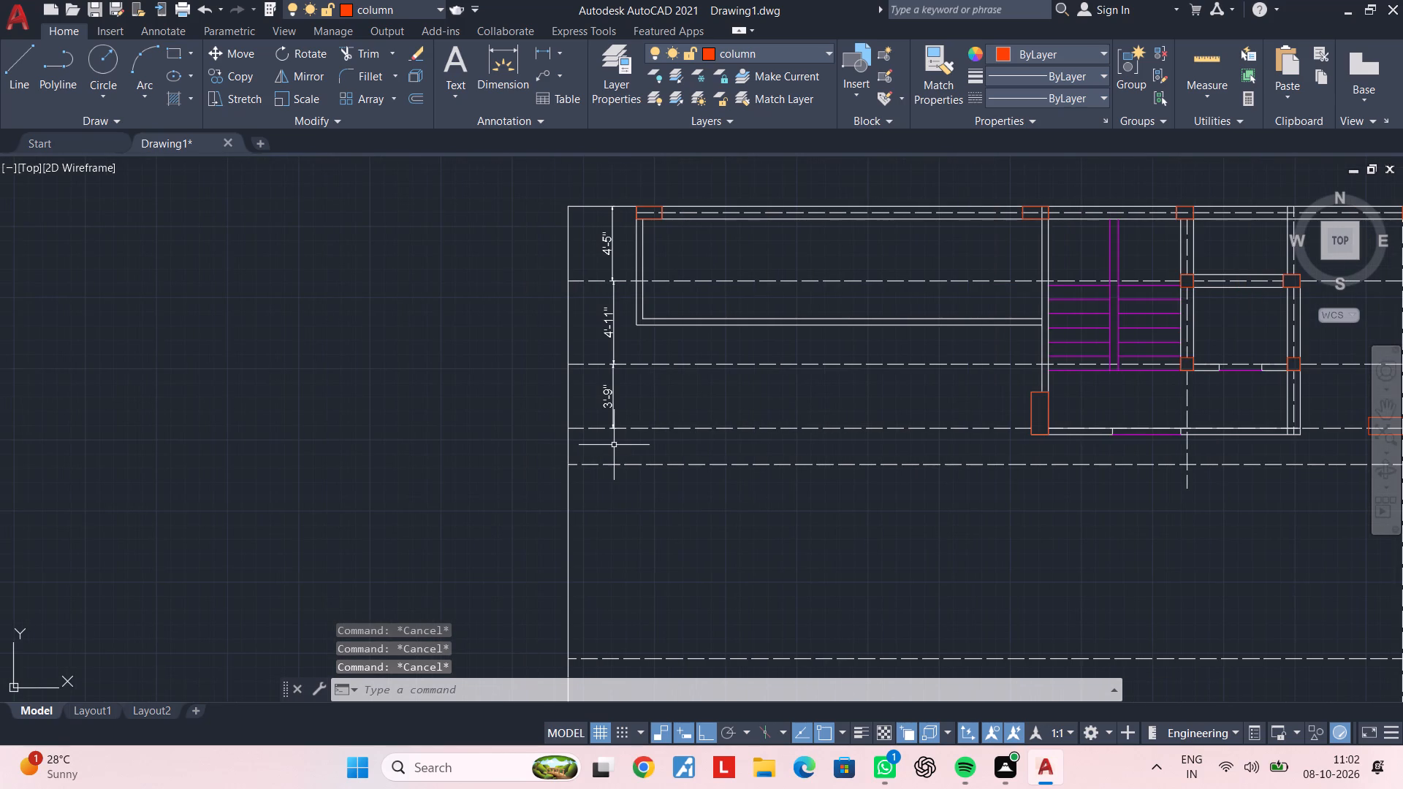
key("Escape")
key("Escape")
scroll(683, 416, "up", 1)
middle_click_drag(684, 416, 679, 456)
middle_click_drag(652, 367, 649, 419)
key("Escape")
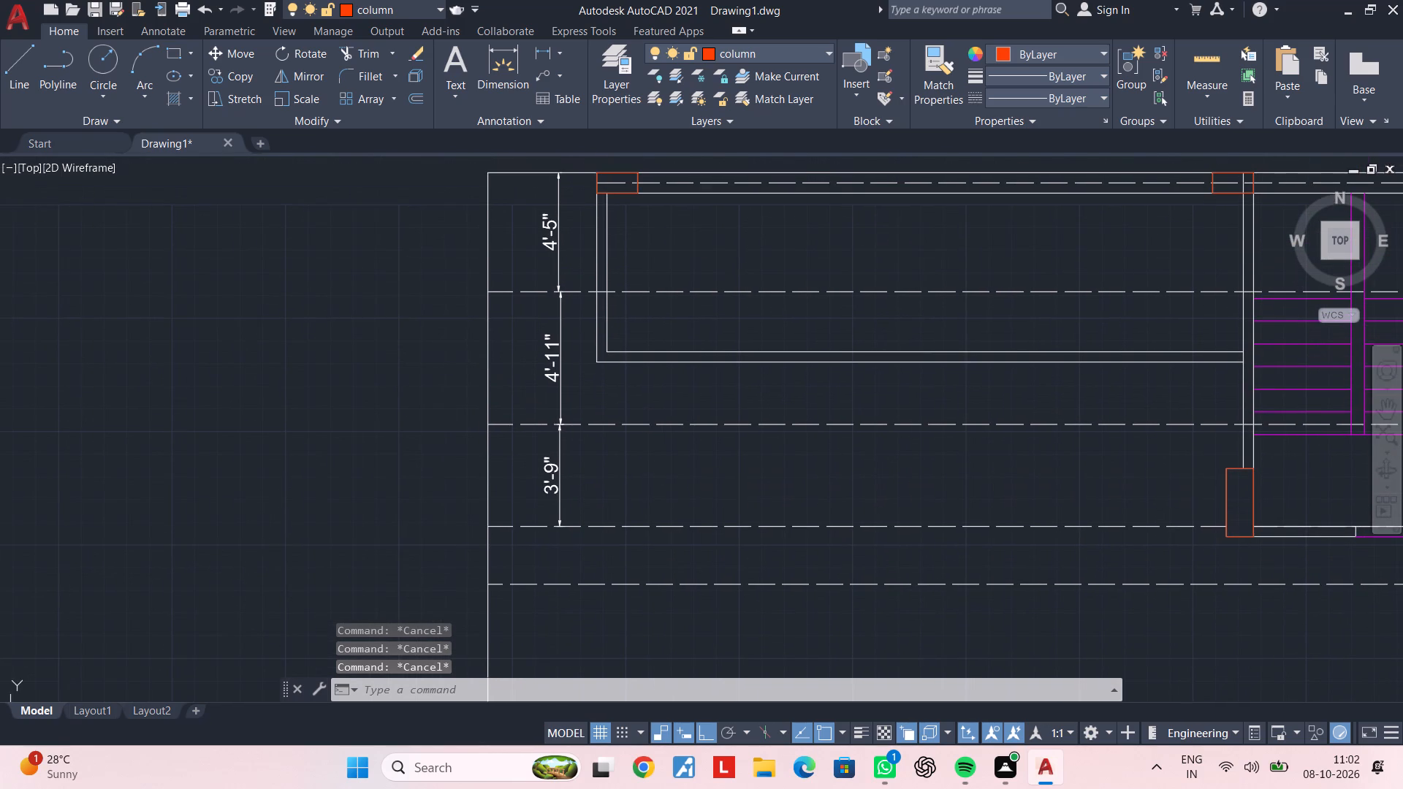
key("Escape")
type("l")
key("space")
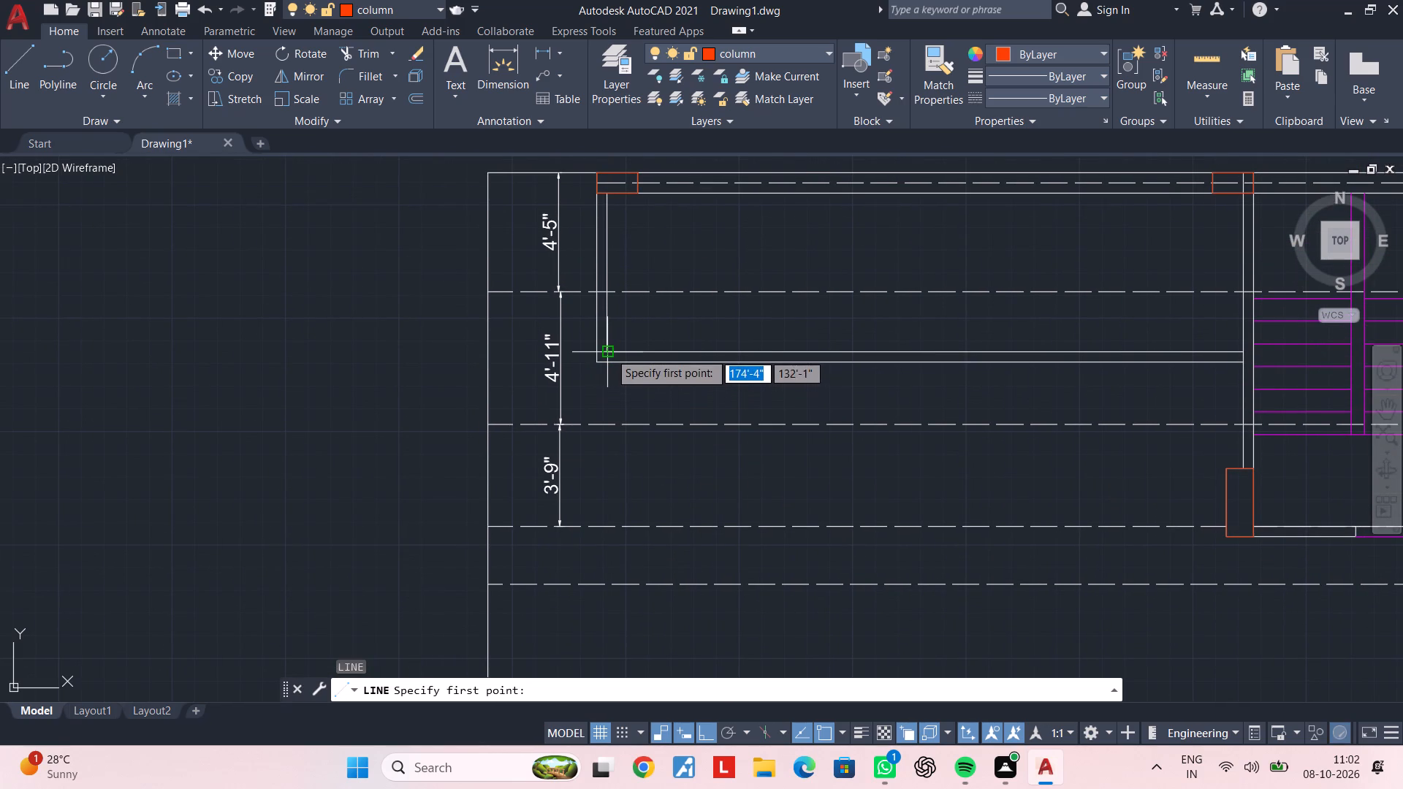
left_click(608, 352)
middle_click_drag(598, 601, 608, 358)
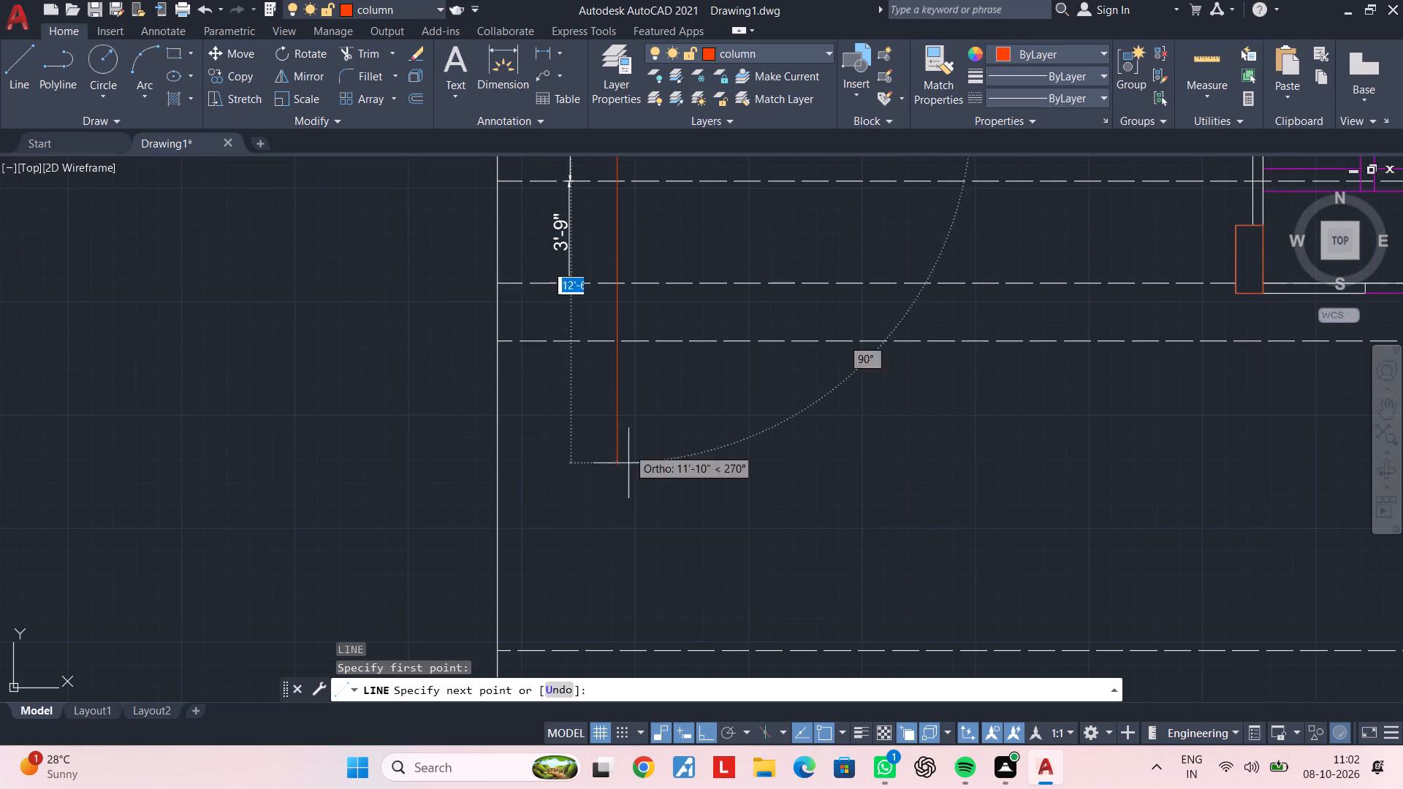
left_click(628, 572)
key("Escape")
middle_click_drag(643, 411, 640, 591)
Match the new vertical line's properties to the dashed horizontal centreline along the south wall.
key("Escape")
key("Escape")
key("Escape")
key("Escape")
type("ma")
key("space")
left_click(678, 463)
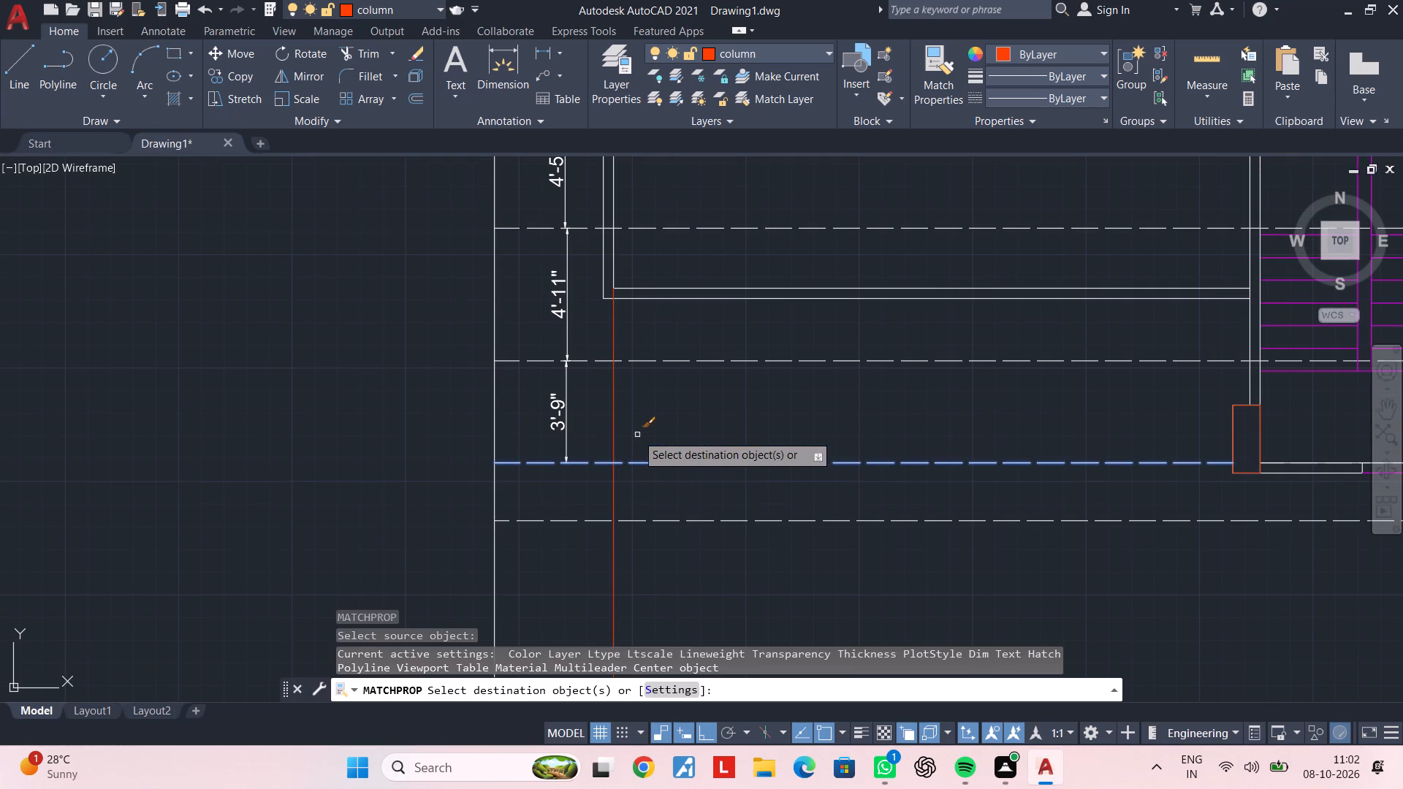
left_click(612, 422)
key("Escape")
Offset the dashed horizontal line just south of the south-wall centreline 1'4.5" to the north.
scroll(628, 385, "up", 2)
middle_click_drag(631, 385, 657, 435)
scroll(655, 422, "down", 1)
middle_click_drag(655, 422, 638, 434)
scroll(728, 447, "down", 1)
middle_click_drag(712, 442, 609, 399)
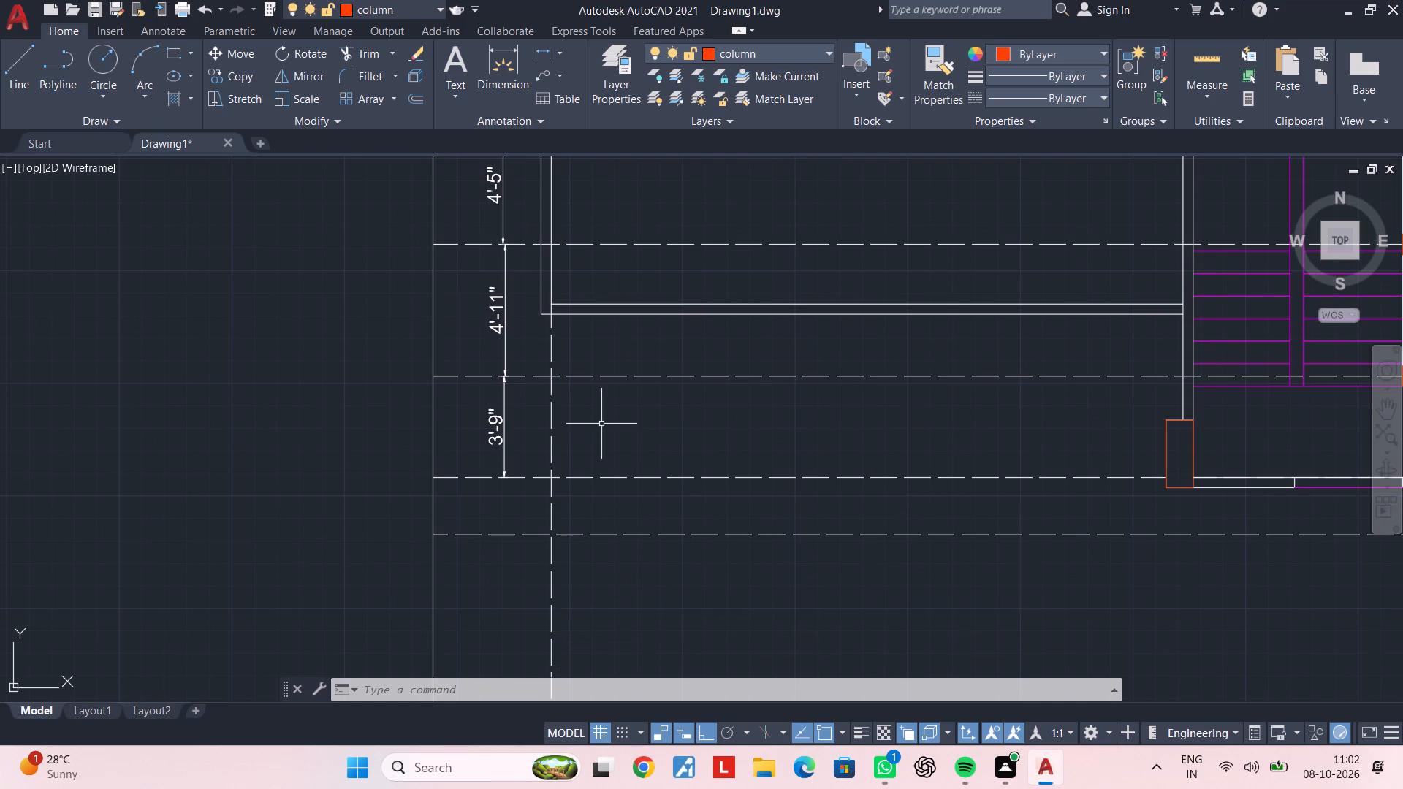
middle_click_drag(579, 492, 622, 485)
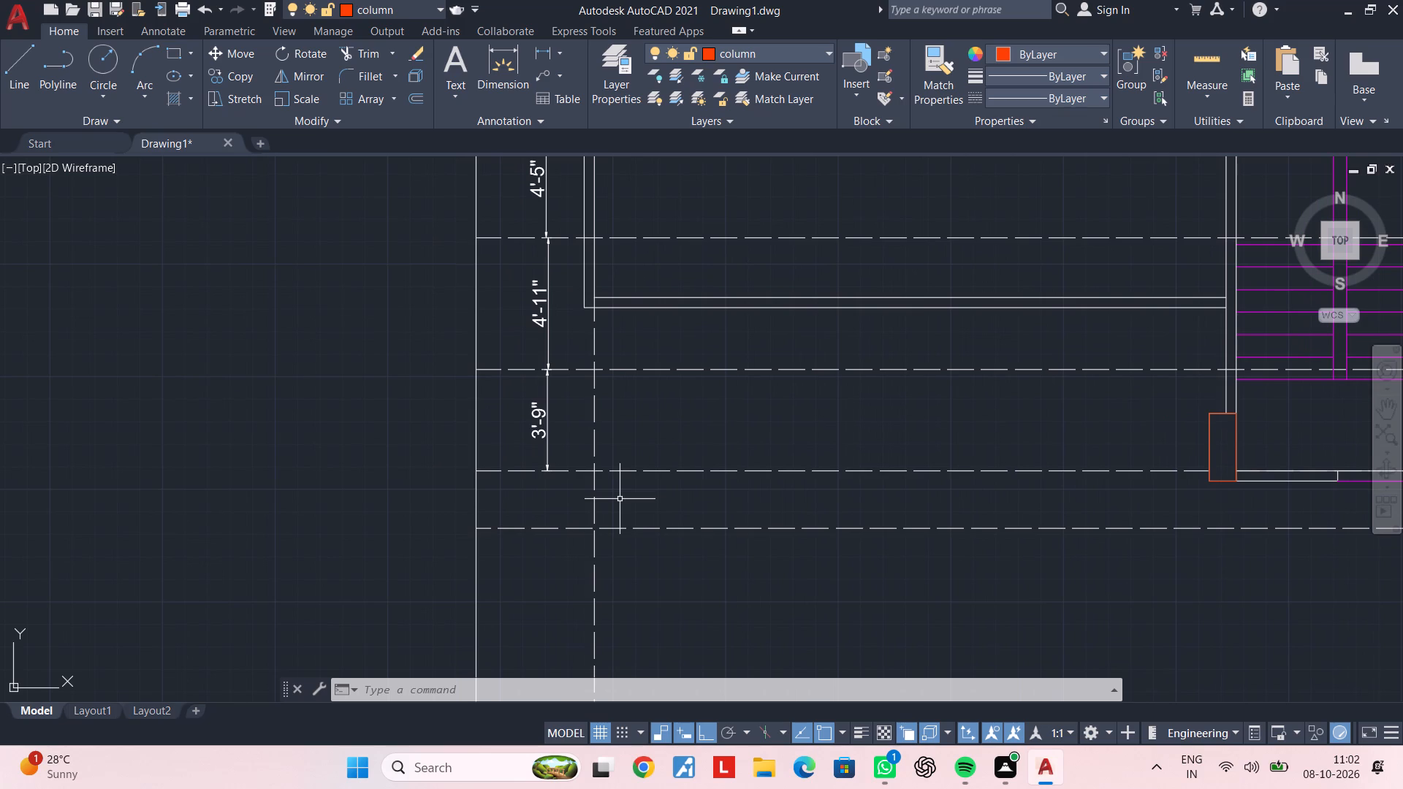
scroll(625, 533, "up", 2)
middle_click_drag(625, 538, 627, 595)
key("Escape")
key("Escape")
key("Escape")
type("of")
key("space")
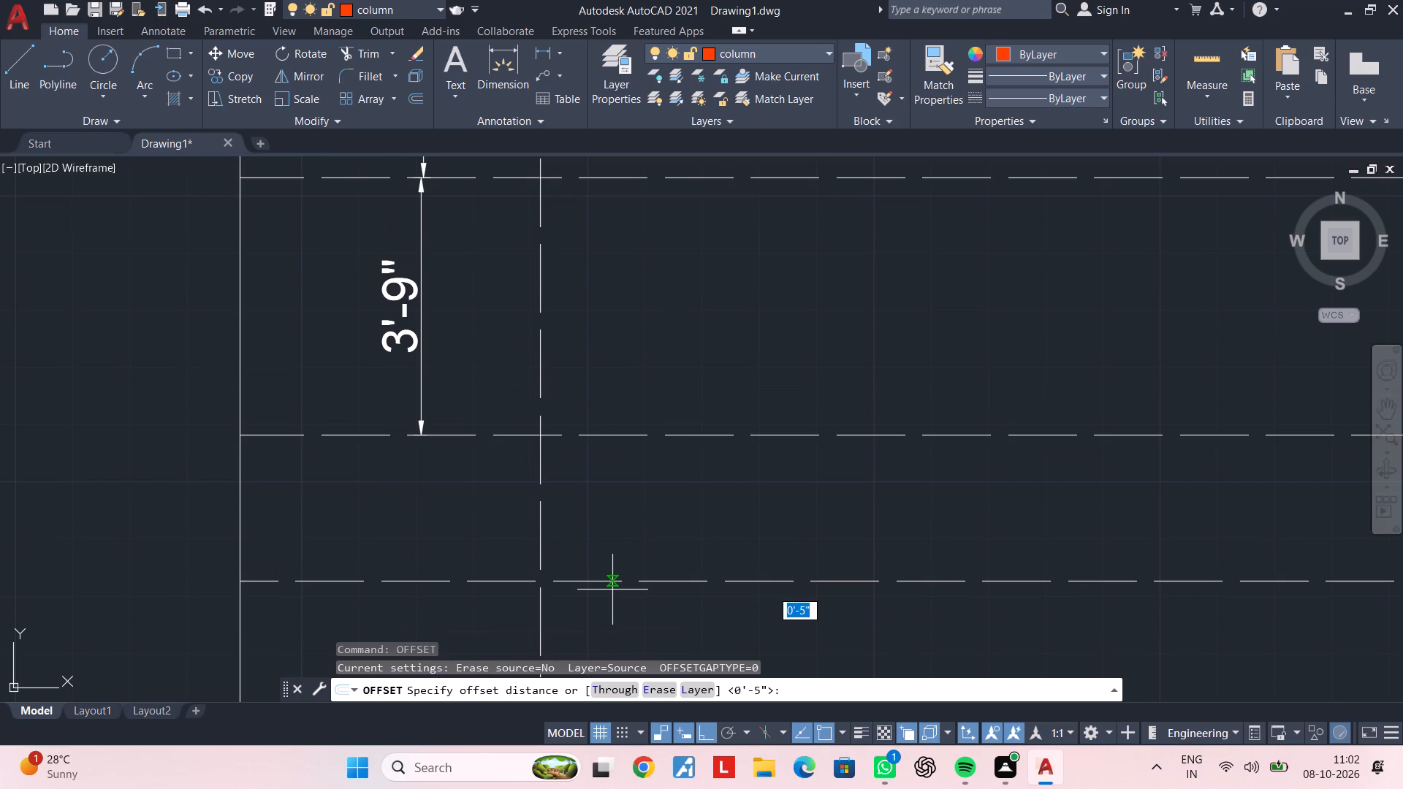
type("1'4.5\"")
key("Return")
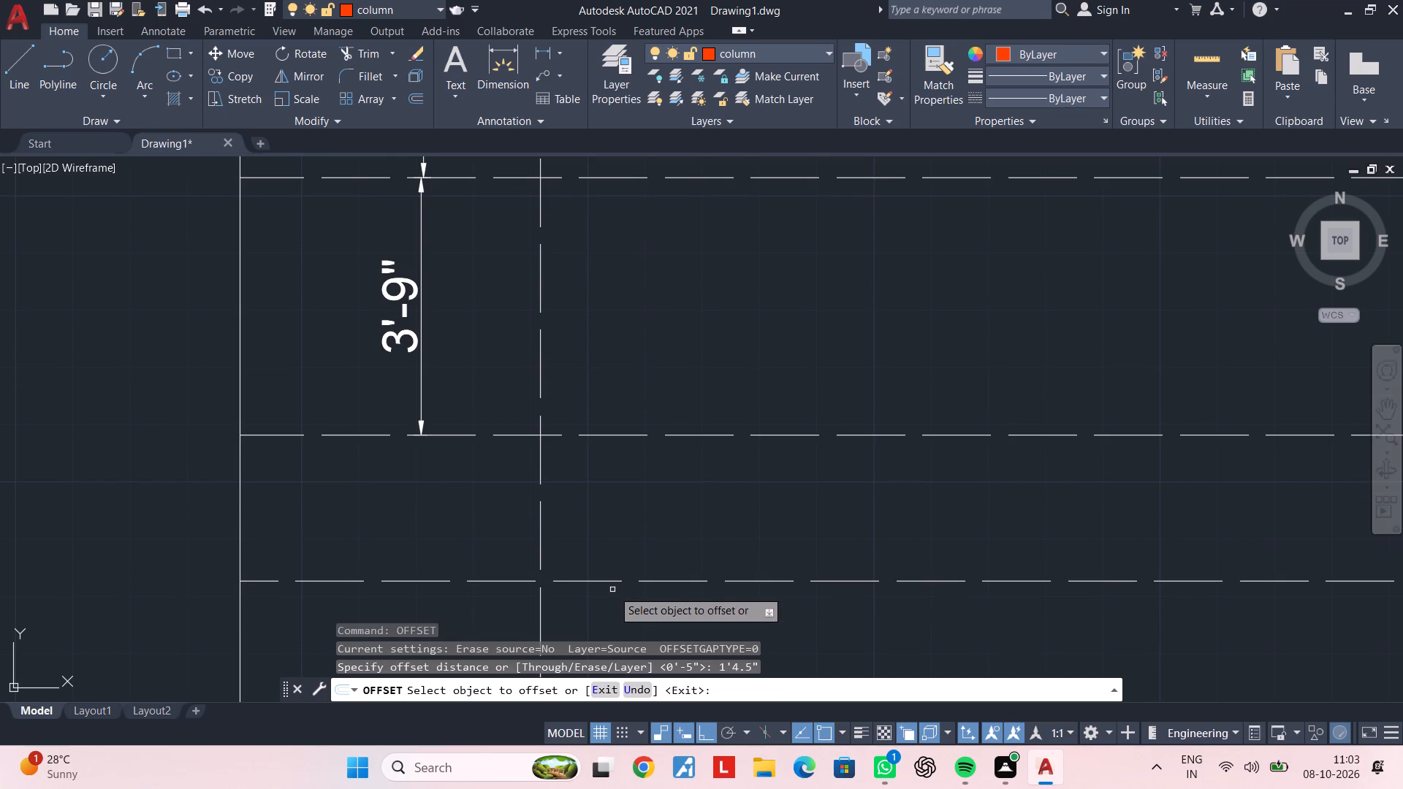
left_click(631, 582)
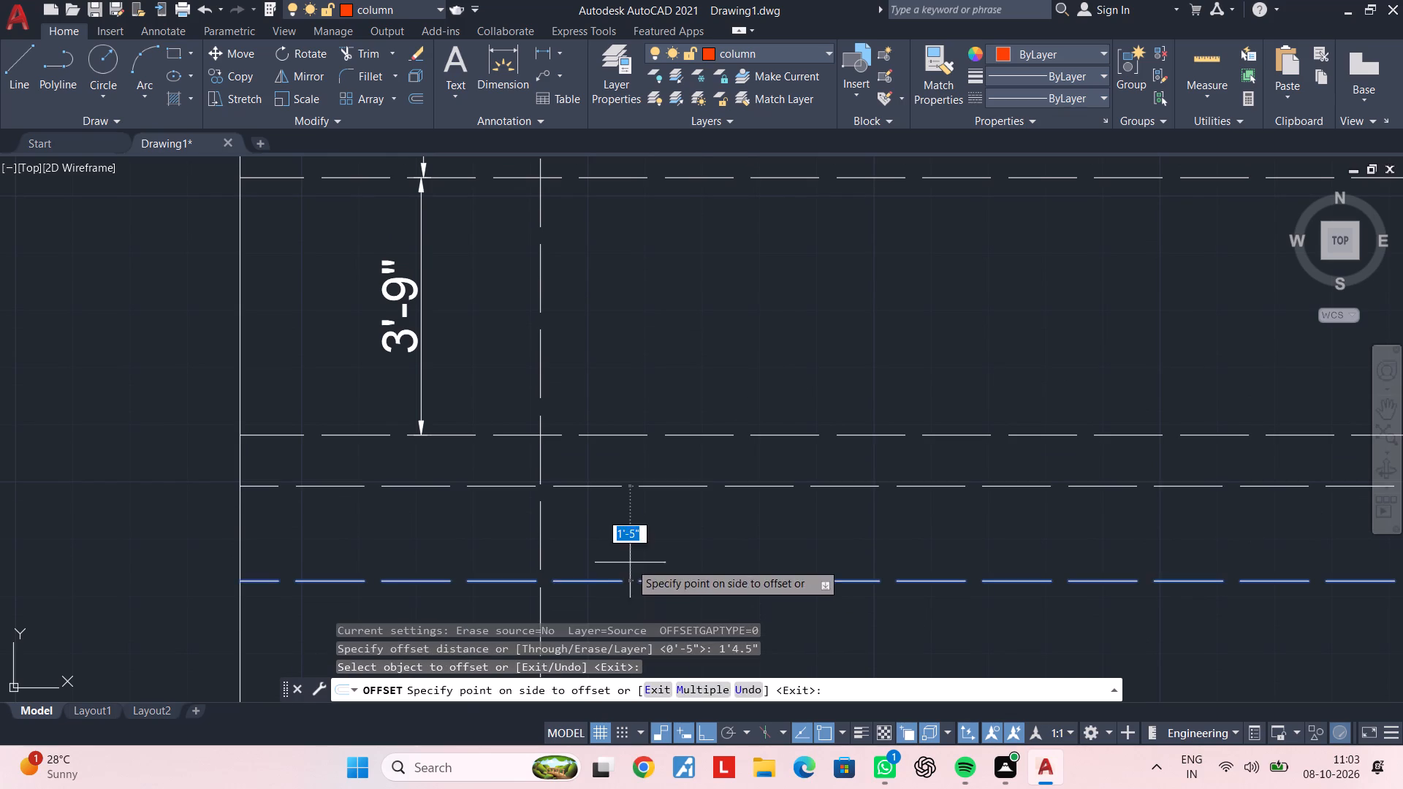
left_click(631, 529)
key("space")
Offset the same dashed horizontal line 7.5" to the south.
key("space")
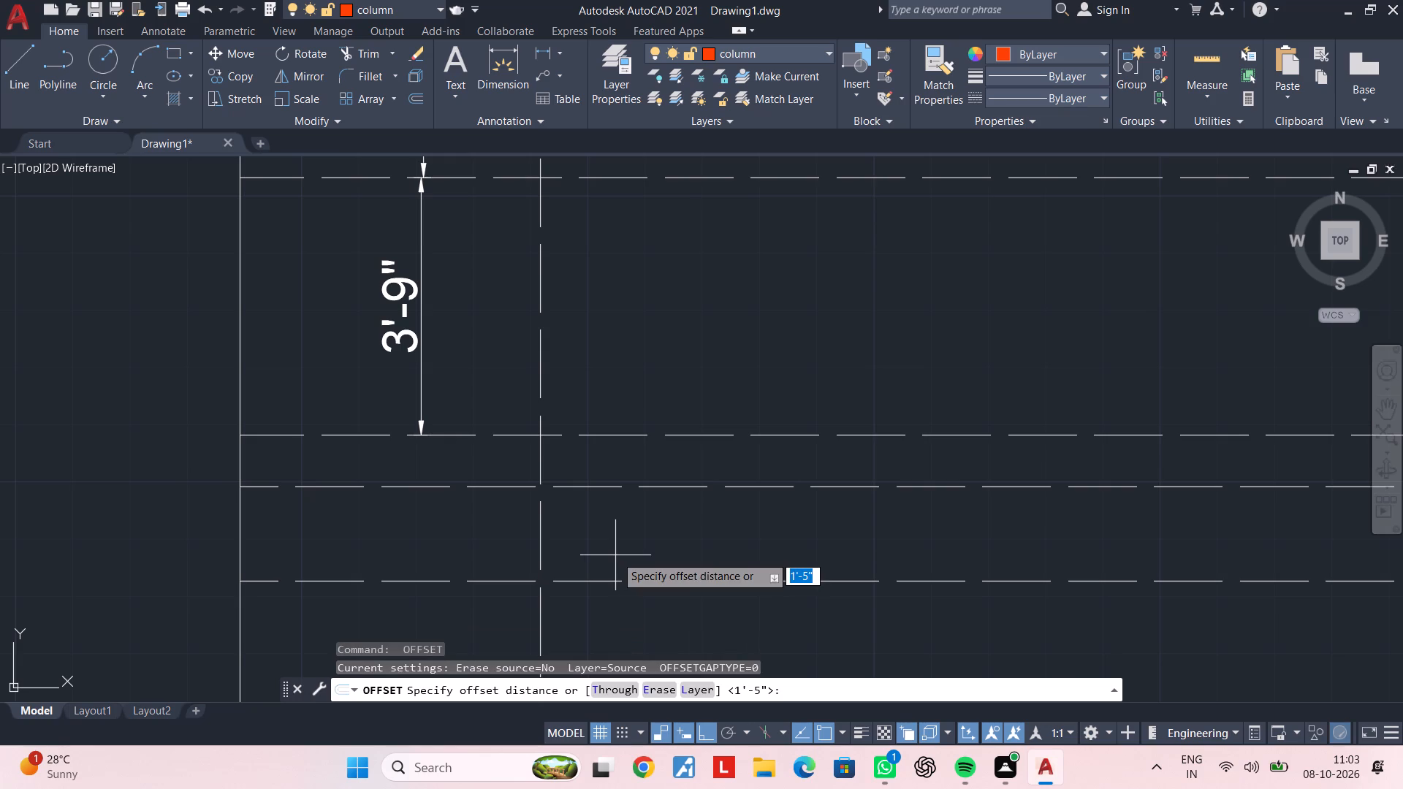
type("7.5\"")
key("Return")
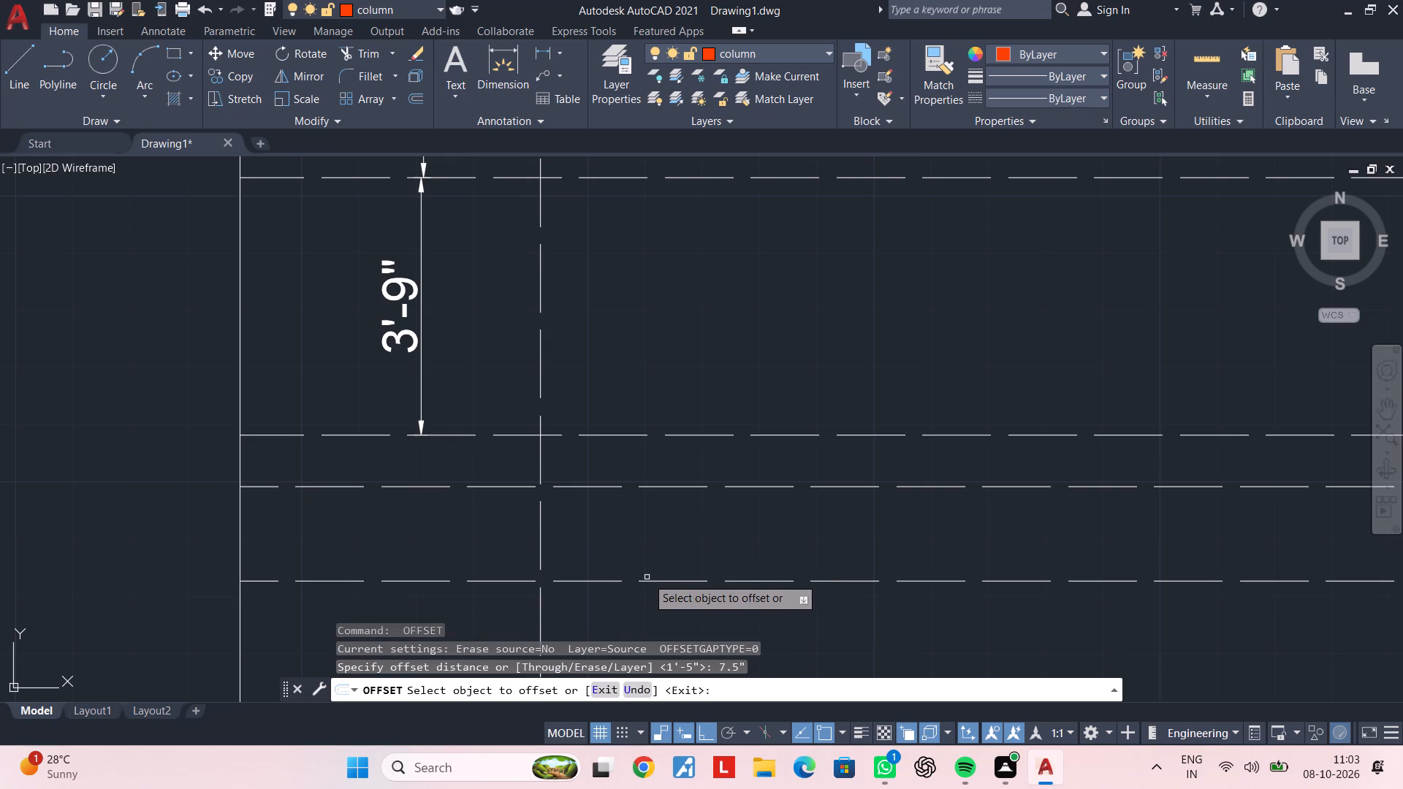
left_click(647, 579)
left_click(645, 598)
middle_click_drag(623, 525, 673, 485)
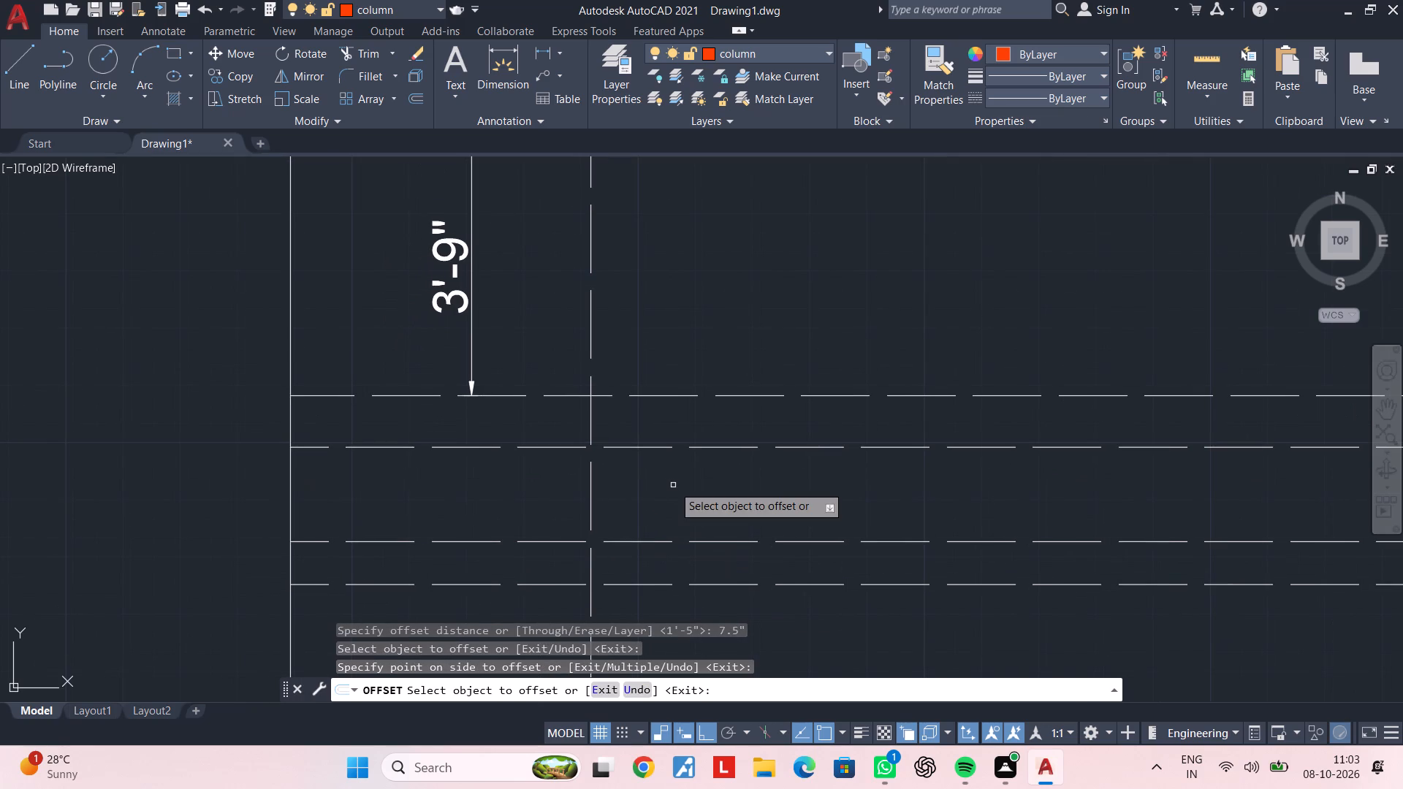
key("space")
Offset the new dashed vertical line 4.5" to the west and 4.5" to the east.
key("space")
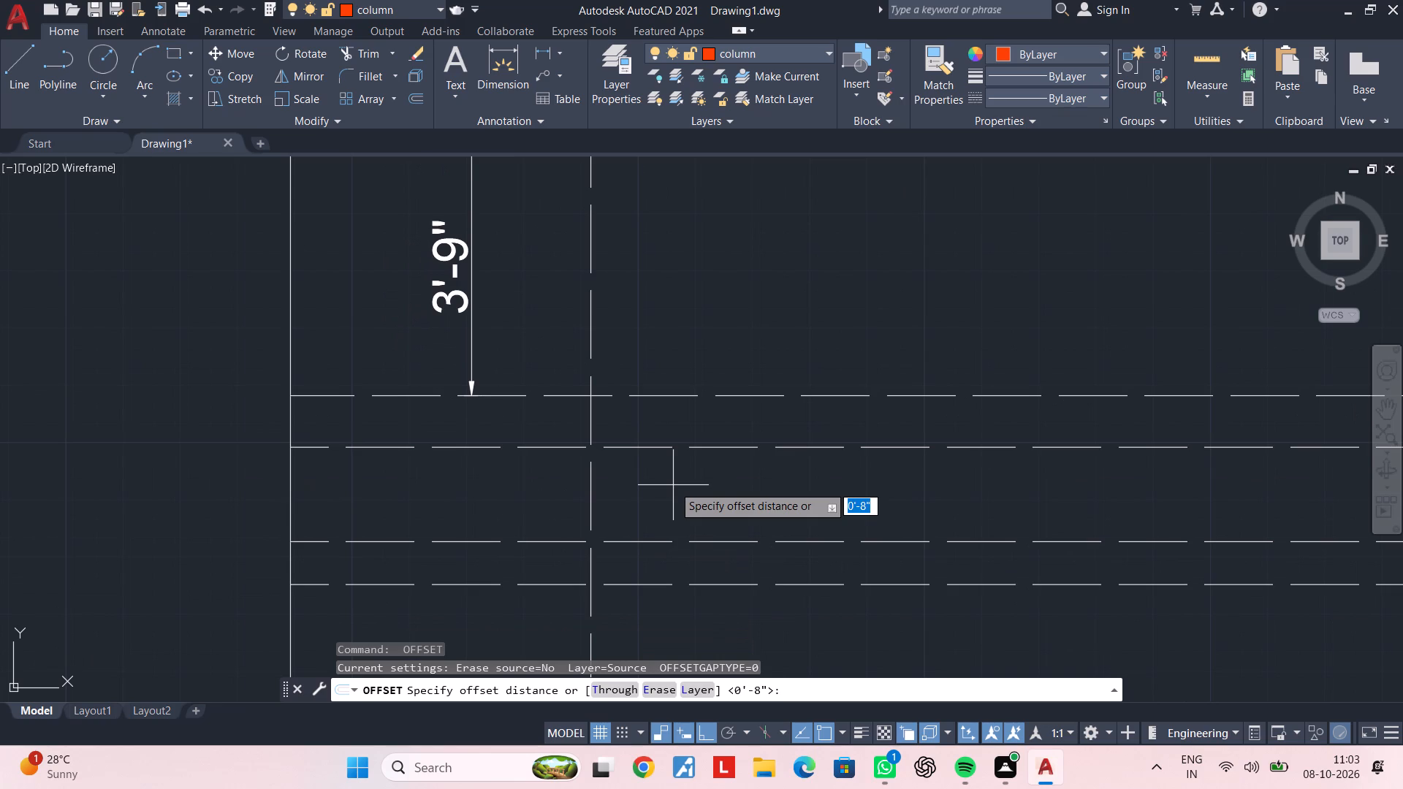
type("4.5\"")
key("Return")
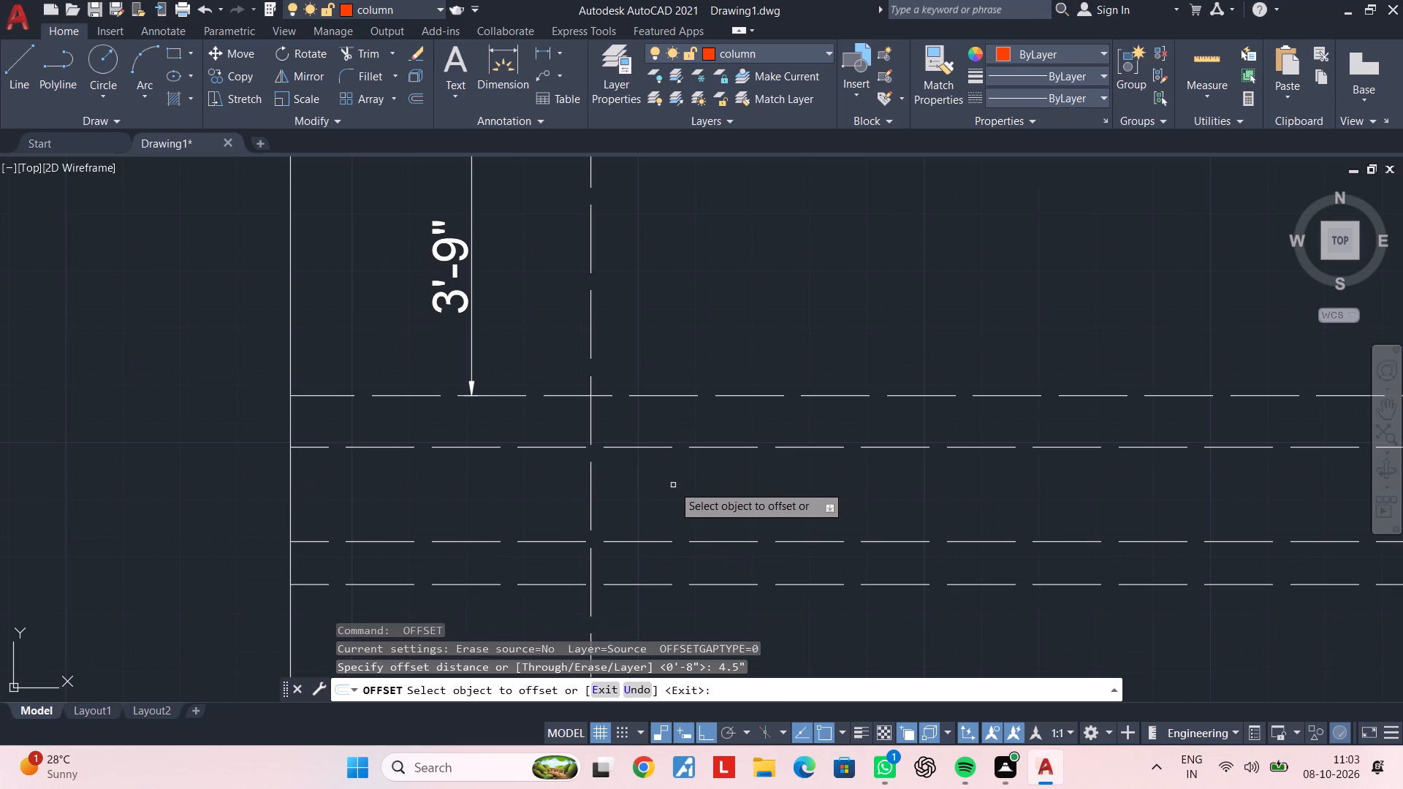
left_click(590, 480)
left_click(533, 489)
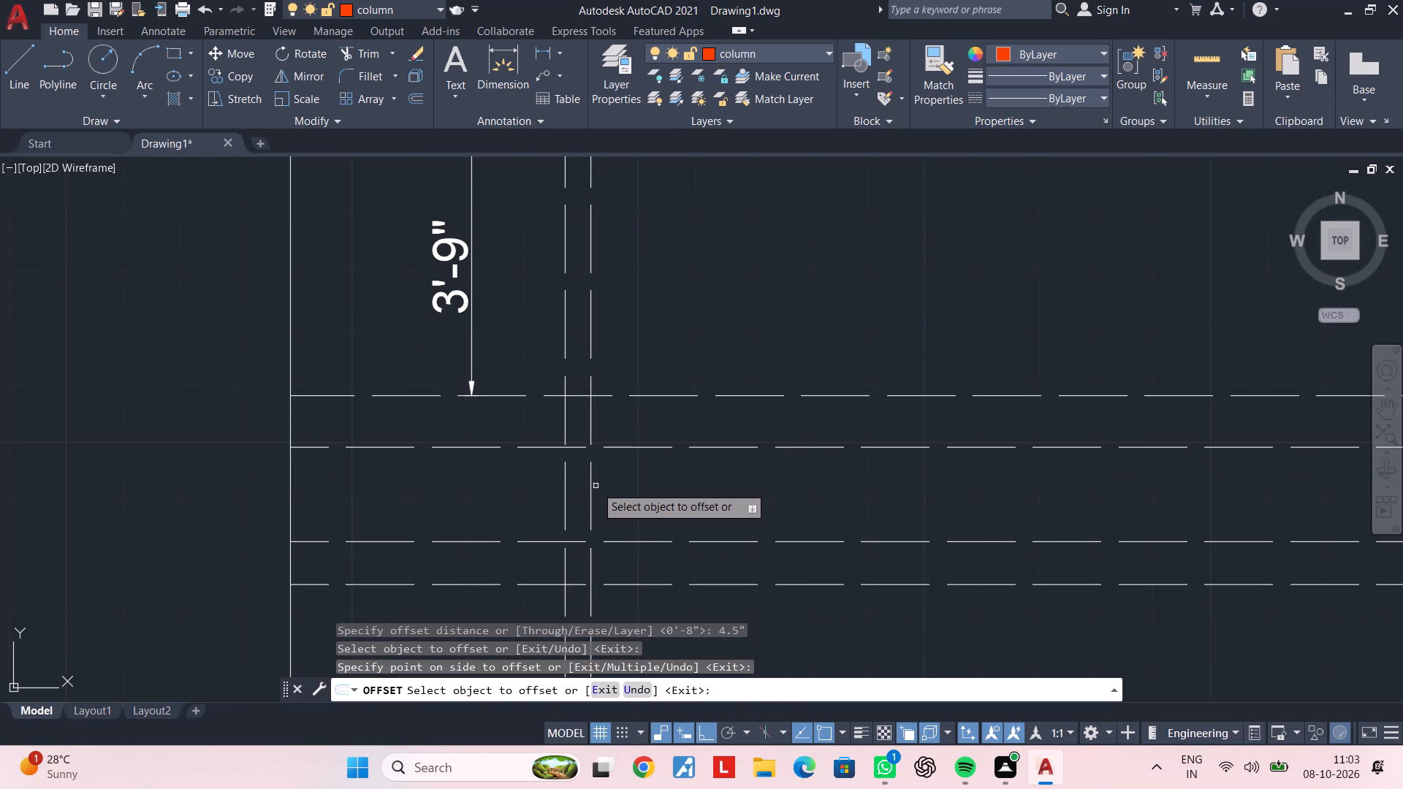
left_click(591, 487)
left_click(615, 487)
key("Escape")
key("Escape")
Draw a rectangular column between the two offset vertical lines, spanning from the 1'4.5" offset line to the 7.5" offset line.
type("rec")
key("space")
left_click(563, 447)
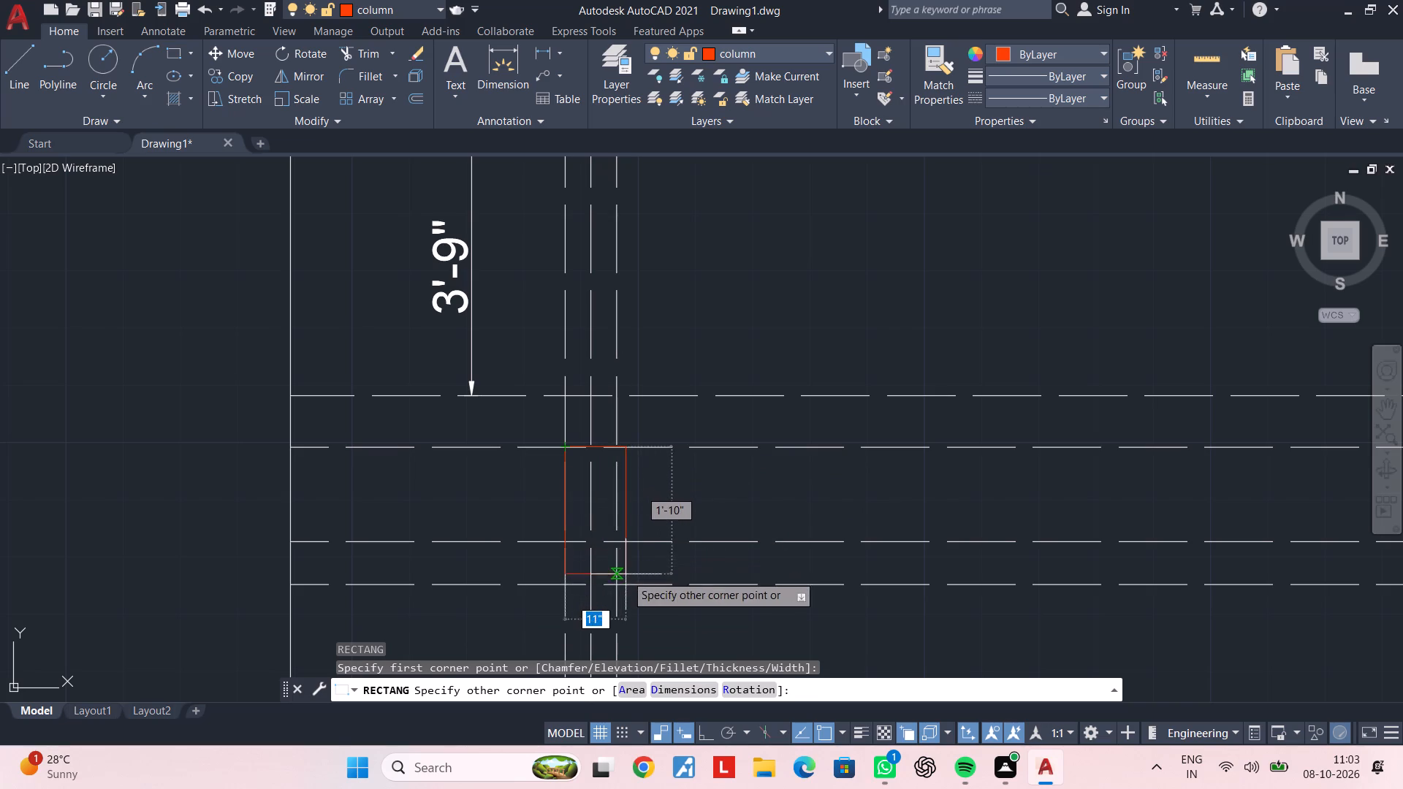
left_click(619, 585)
key("Escape")
key("Escape")
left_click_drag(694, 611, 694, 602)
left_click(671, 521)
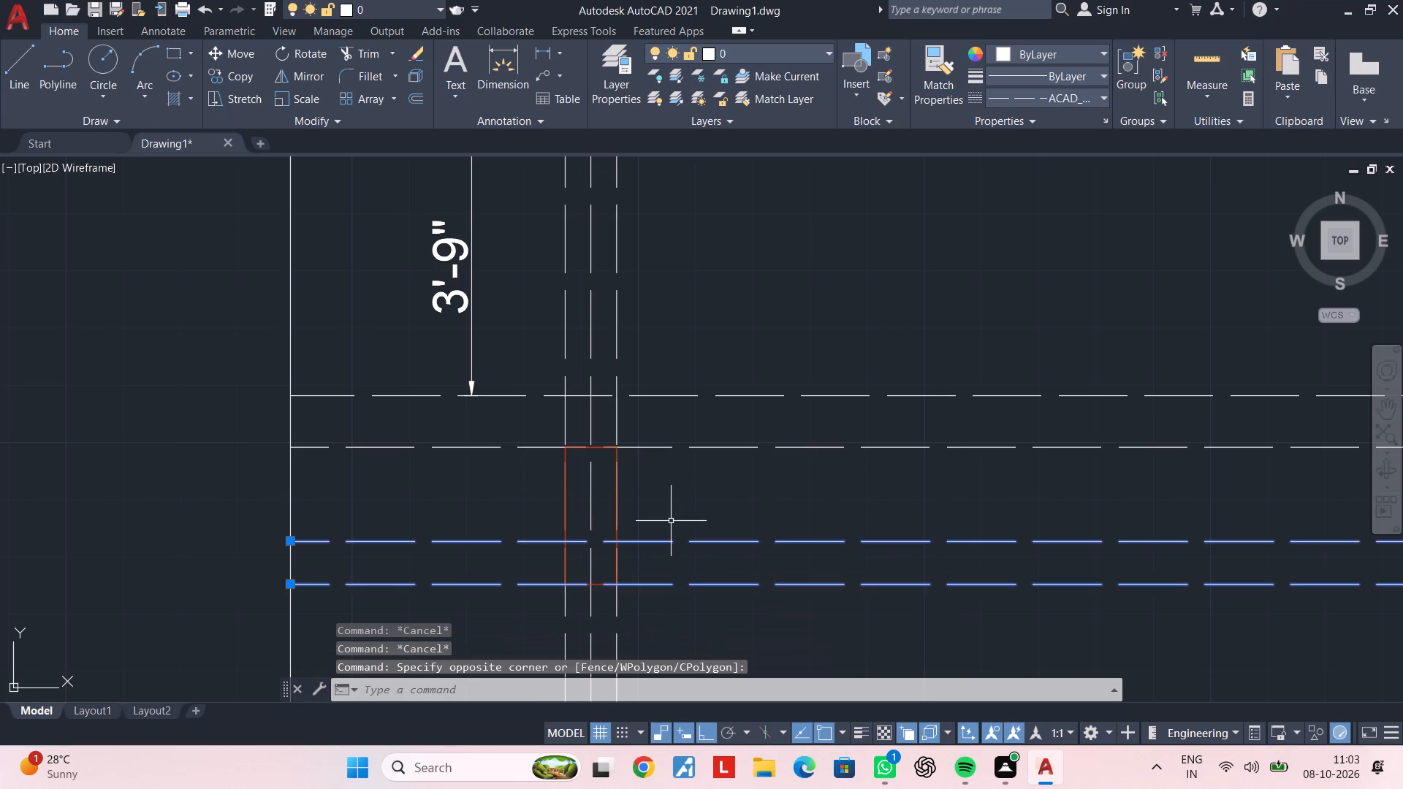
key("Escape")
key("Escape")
Delete the dashed horizontal lines along the new column's south edge and at the south end of the 3'-9" dimension.
left_click(707, 584)
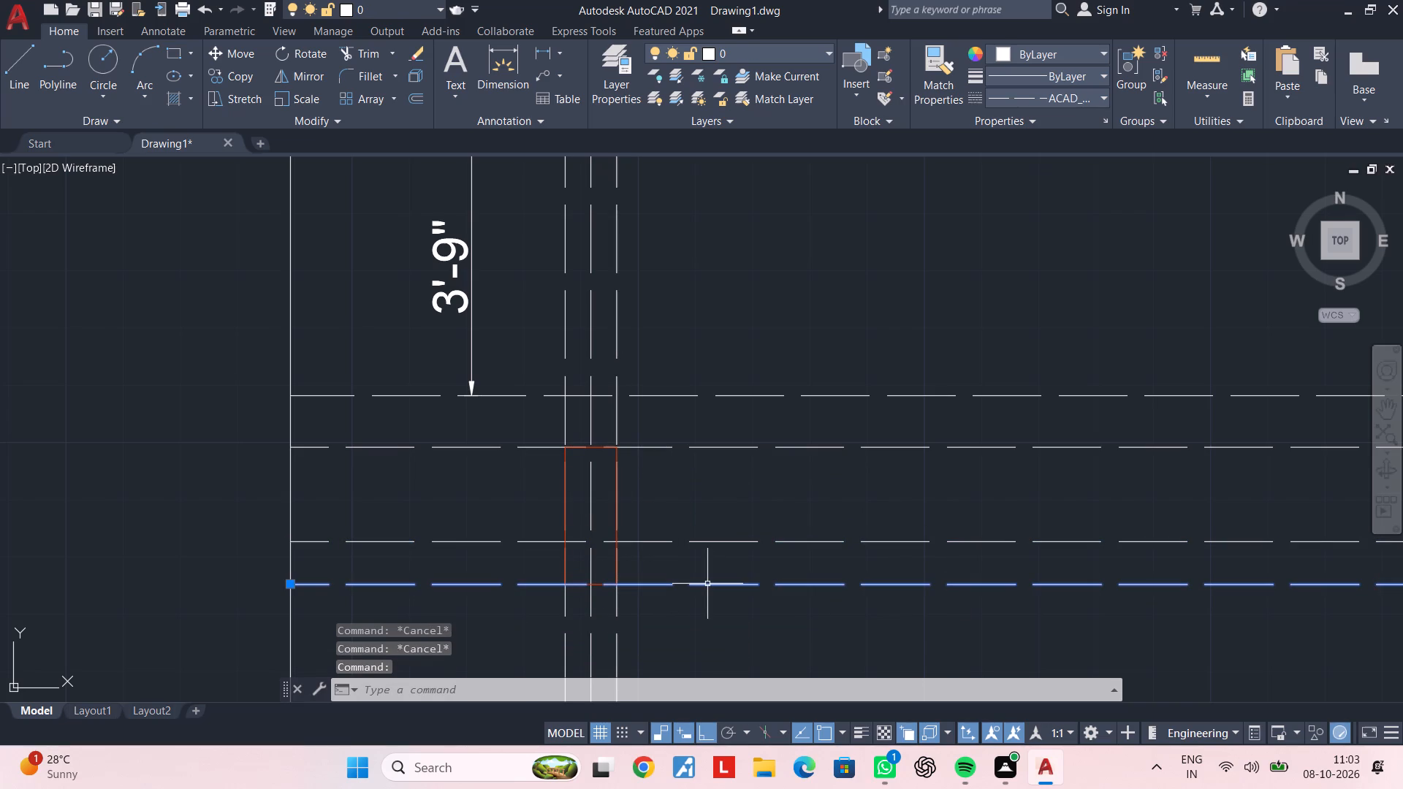
key("Delete")
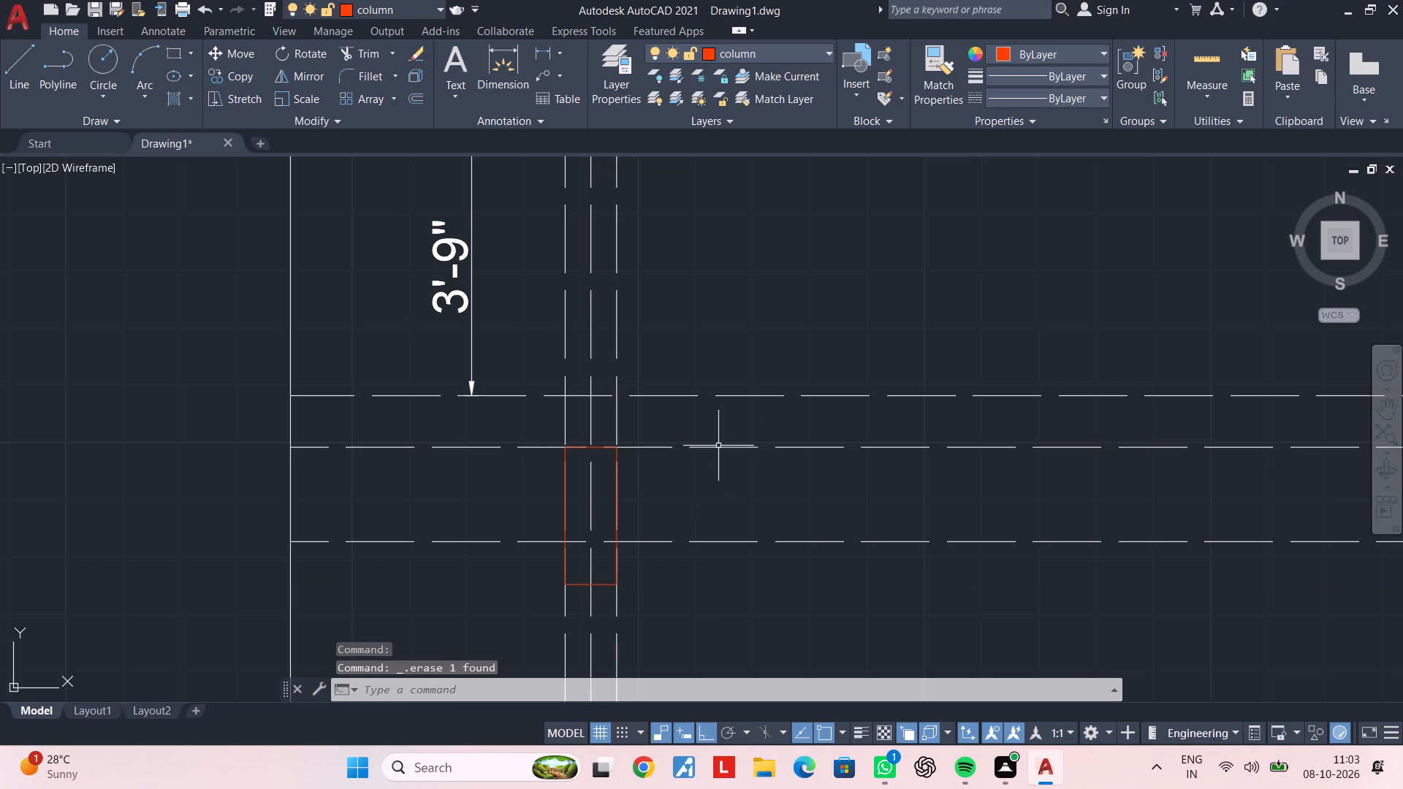
left_click(719, 394)
key("Delete")
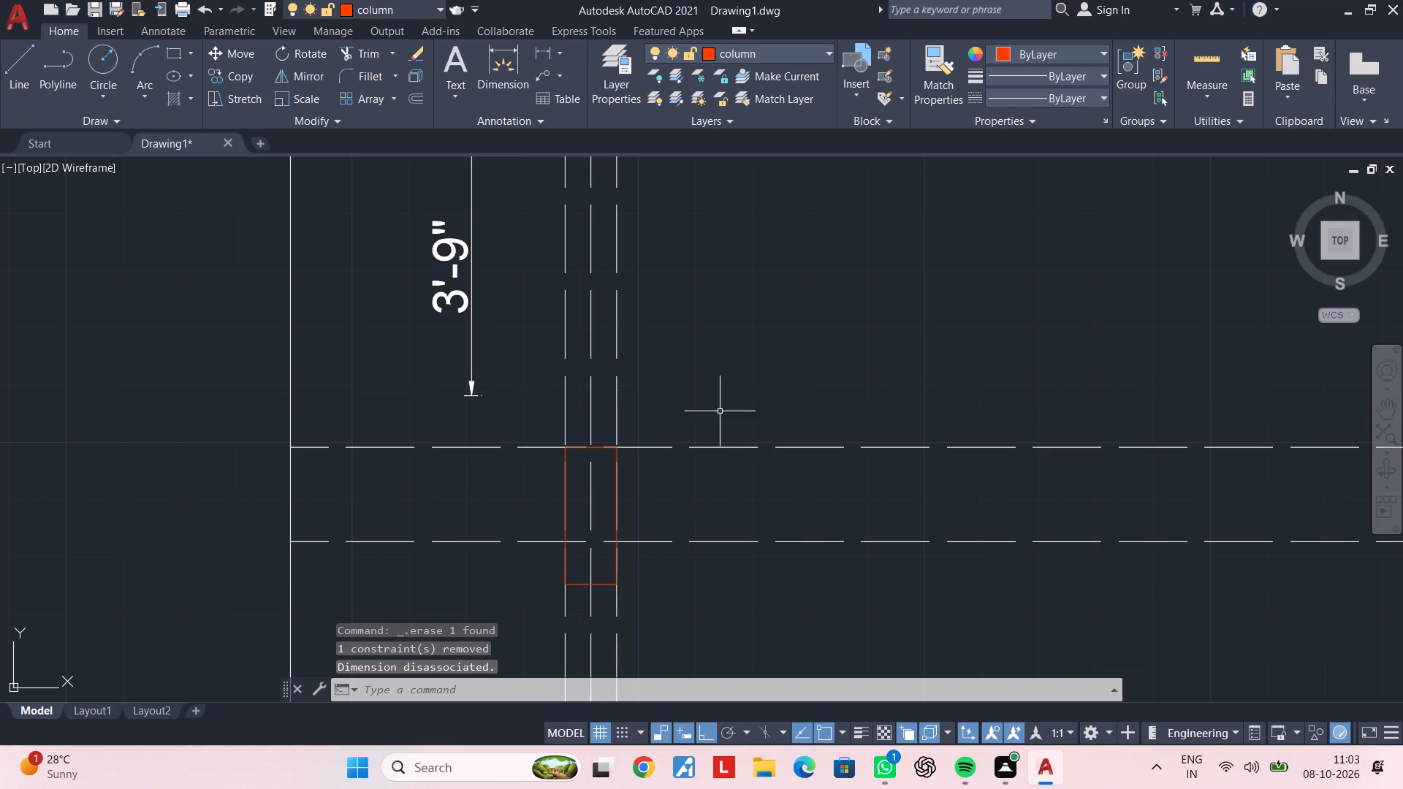
Undo the deletion of the dashed horizontal line at the south end of the 3'-9" dimension.
key("ctrl+s")
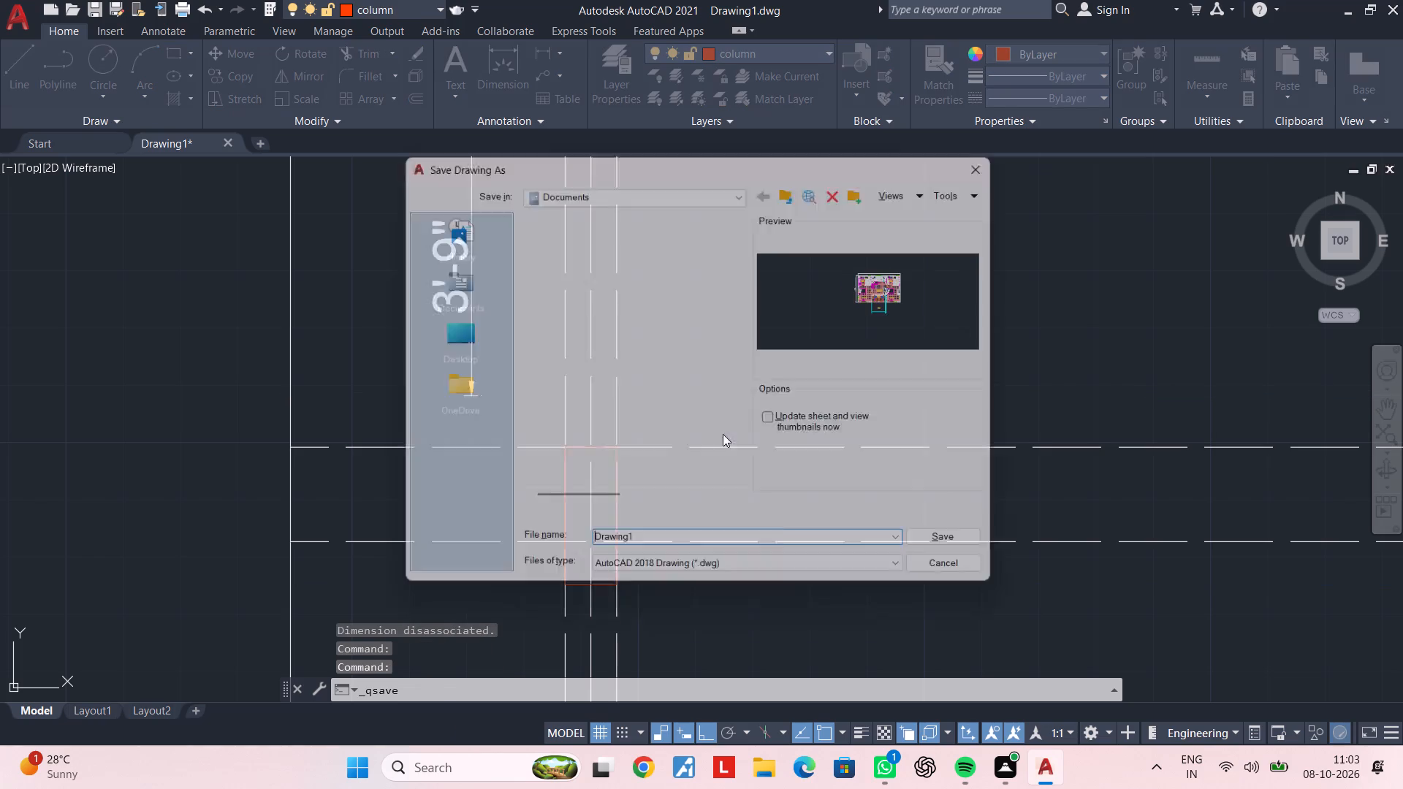
left_click(991, 159)
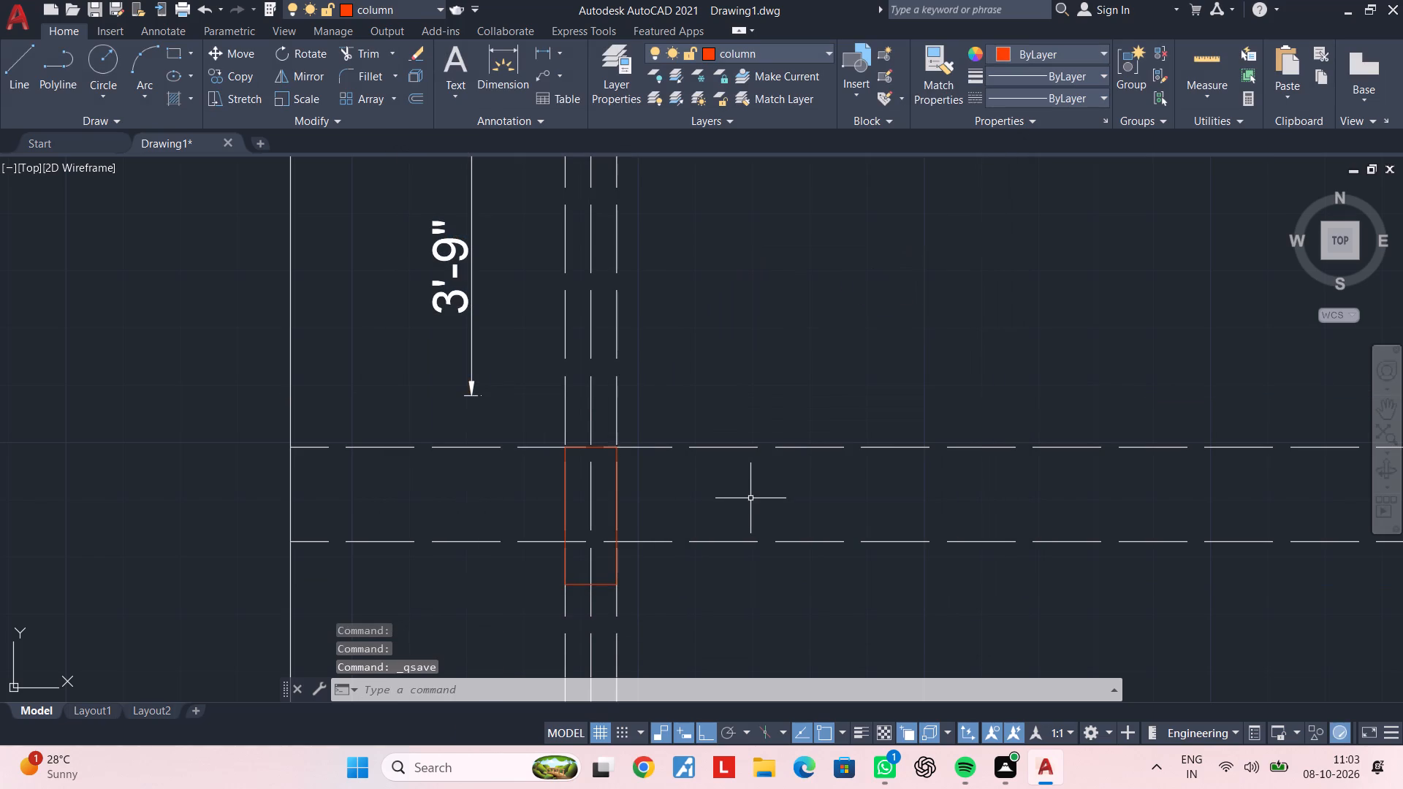
key("ctrl+z")
key("ctrl+z")
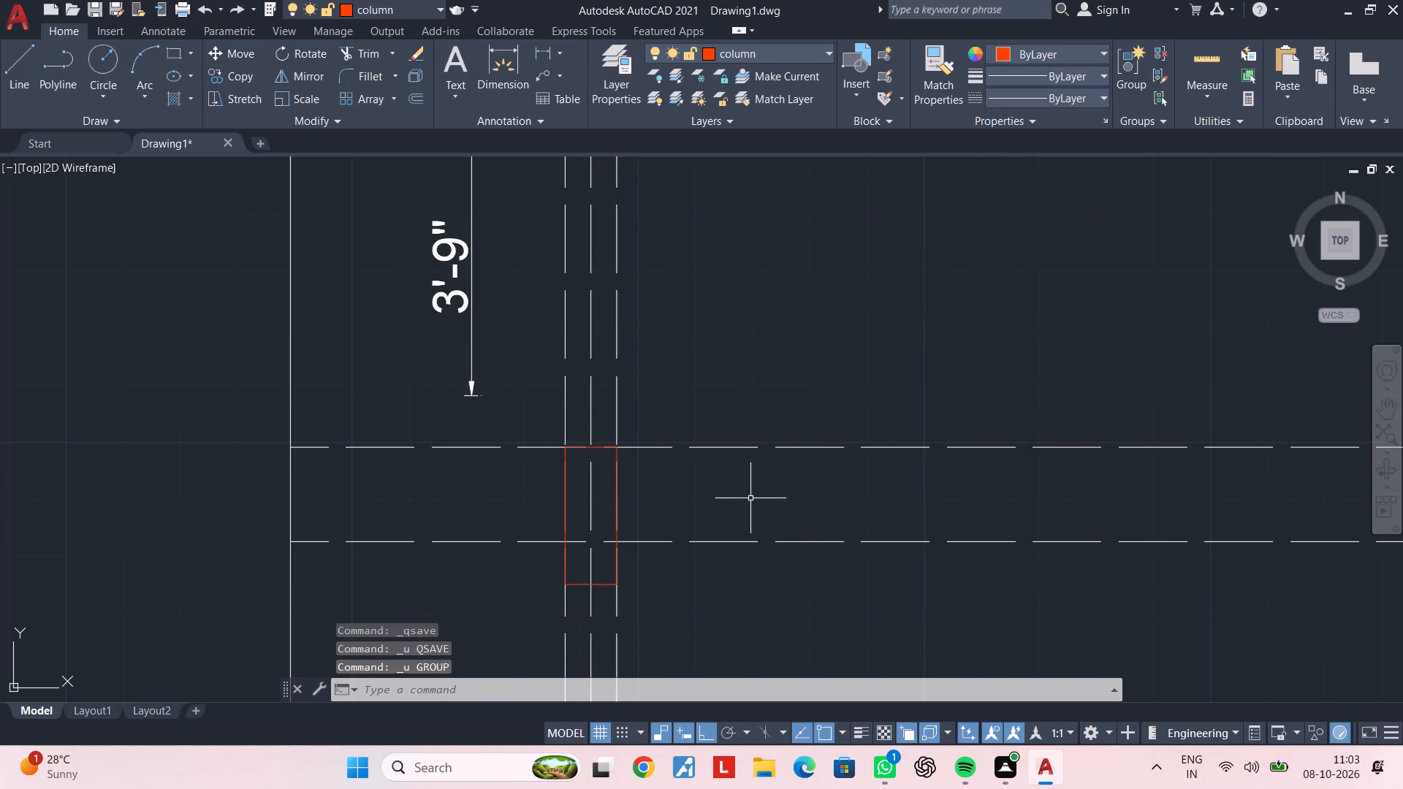
key("ctrl+z")
Delete the dashed horizontal line along the north edge of the column south of the 3'-9" dimension.
left_click(750, 447)
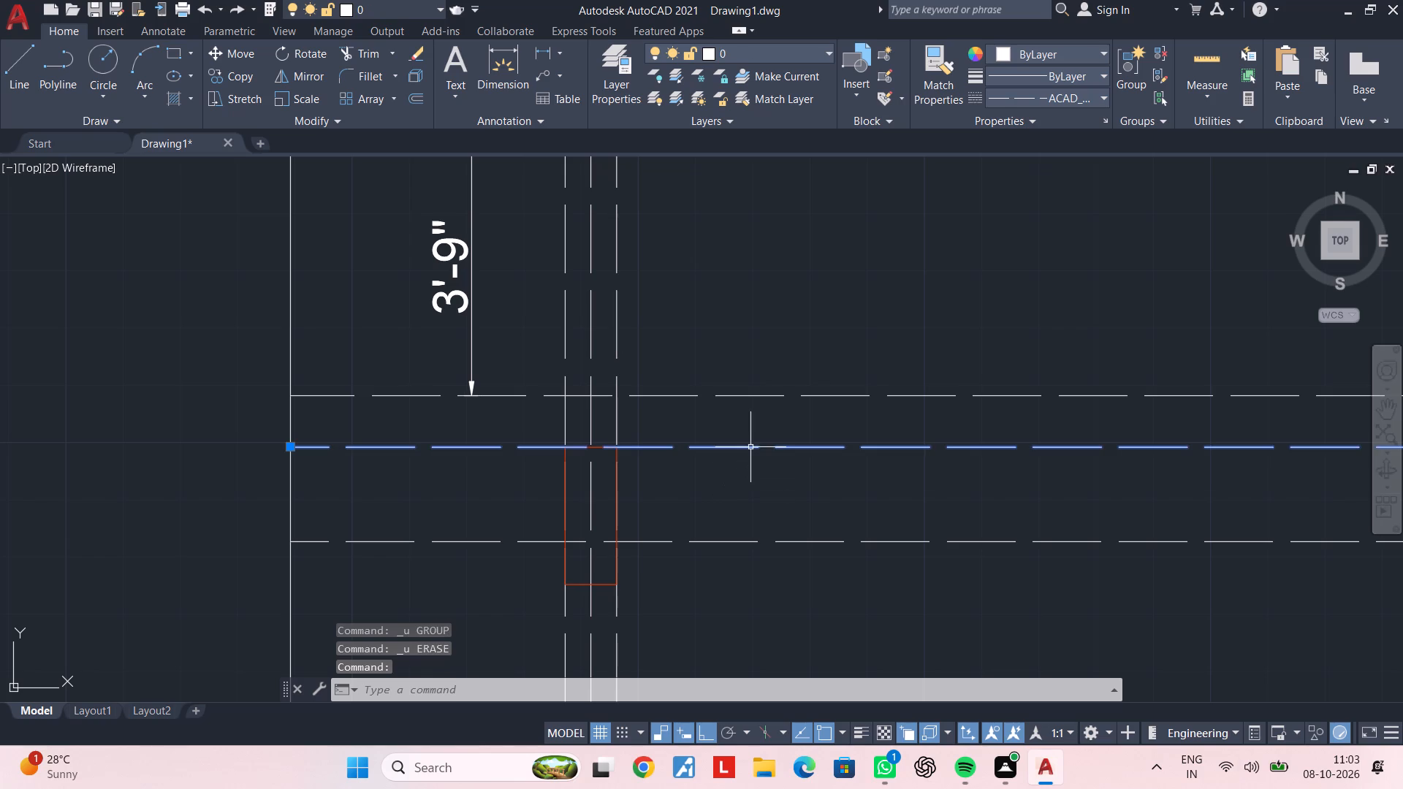
key("Delete")
middle_click_drag(650, 543, 684, 495)
key("Escape")
middle_click_drag(724, 525, 730, 495)
key("Escape")
key("Escape")
key("Escape")
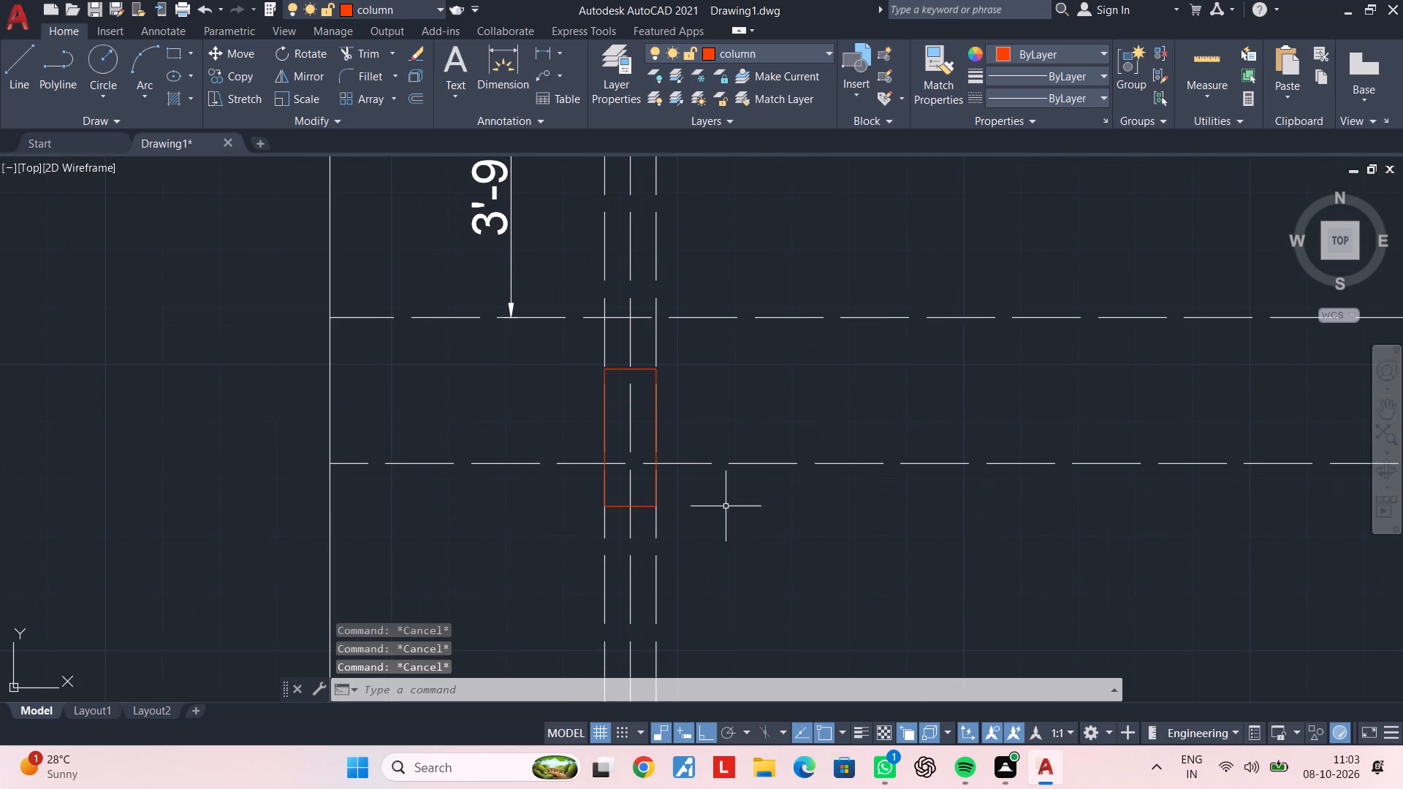
key("Escape")
key("Escape")
key("Escape")
Delete the dashed vertical offset lines along the column's west and east edges, keeping the centreline.
left_click(604, 597)
key("Delete")
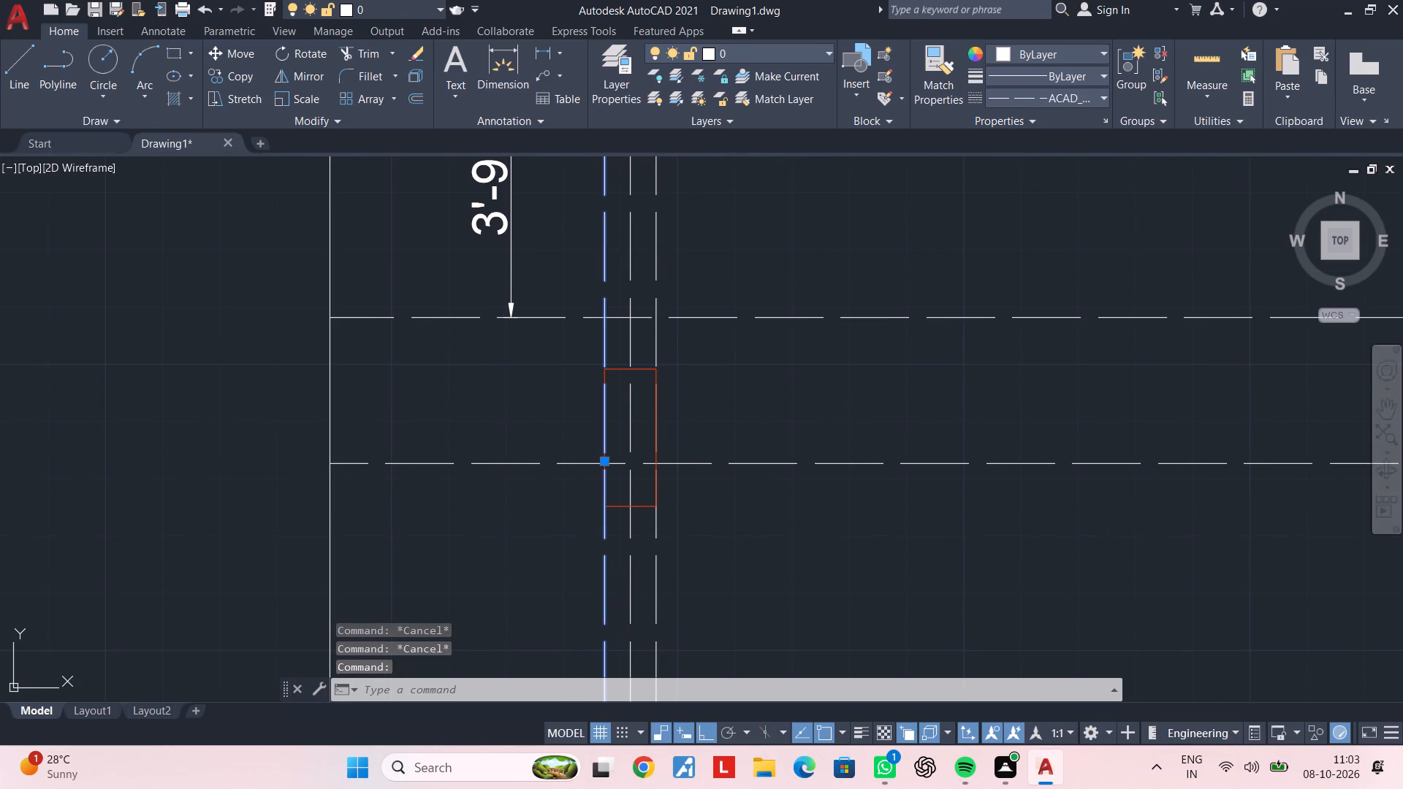
left_click(653, 587)
double_click(660, 587)
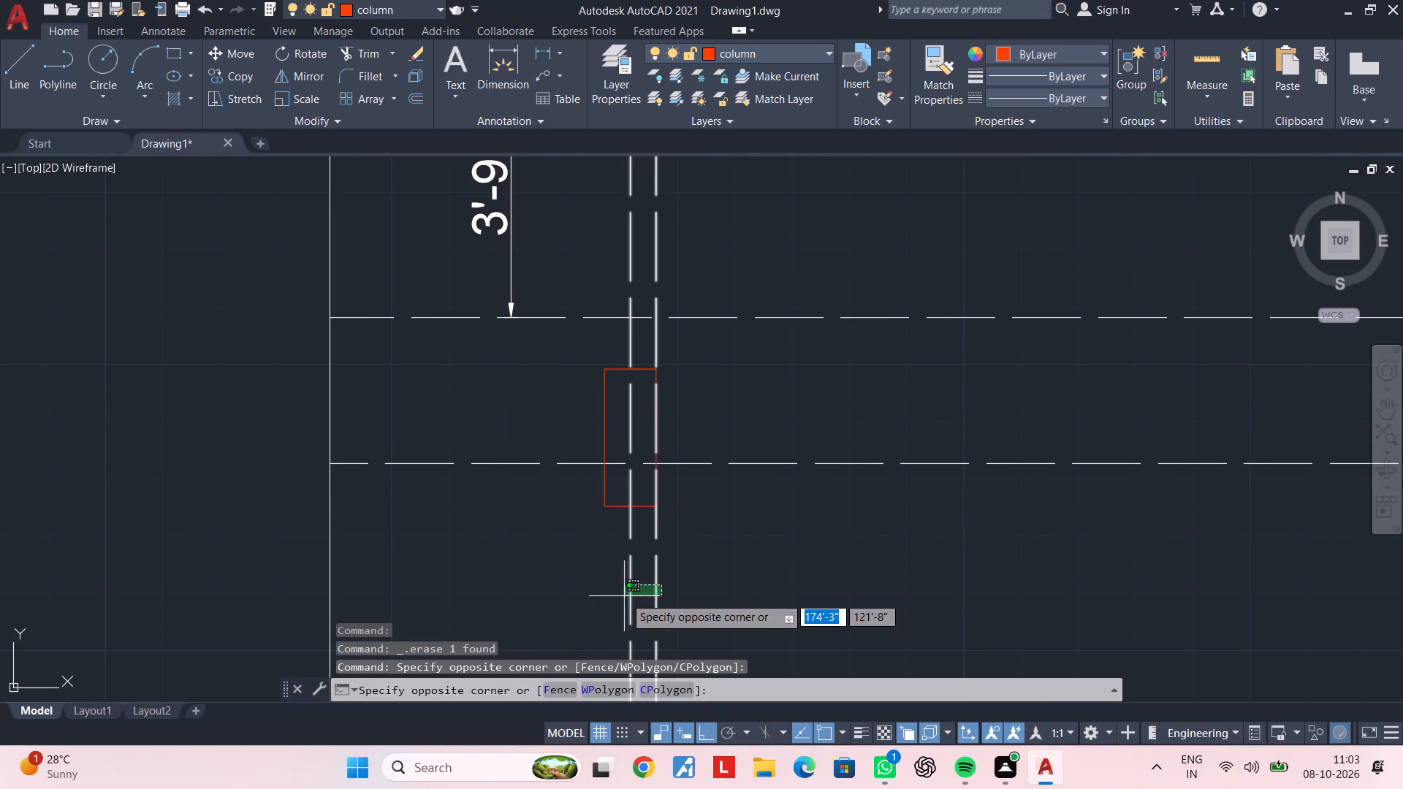
left_click(642, 591)
key("Delete")
middle_click_drag(739, 574, 701, 488)
scroll(696, 498, "down", 2)
middle_click_drag(695, 498, 598, 515)
middle_click_drag(607, 508, 605, 452)
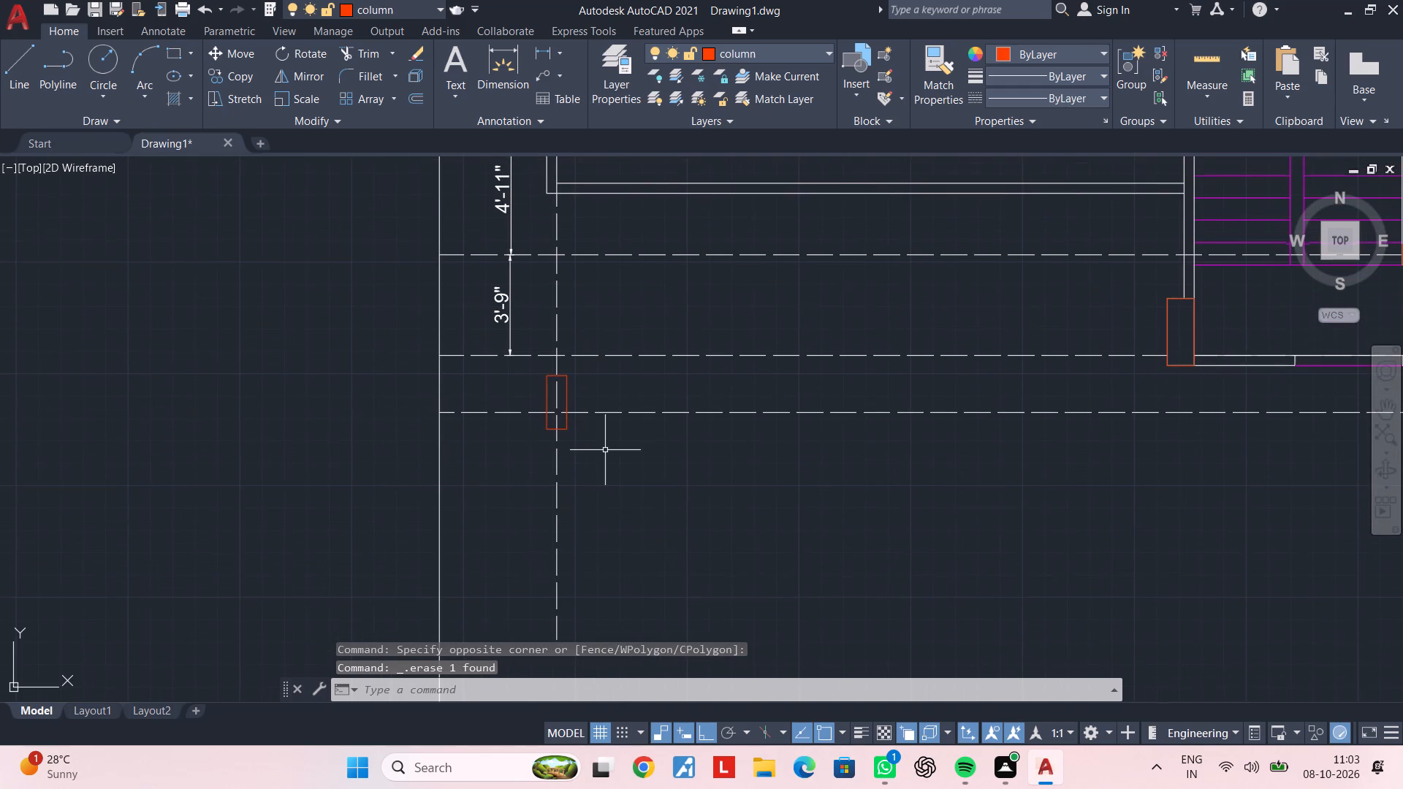
key("Escape")
key("Escape")
key("Escape")
key("Escape")
key("Escape")
key("Escape")
Extend the dashed vertical centreline through the column south to the next dashed horizontal line.
scroll(605, 450, "up", 1)
middle_click_drag(605, 450, 617, 411)
key("Escape")
scroll(608, 421, "down", 2)
middle_click(608, 423)
key("Escape")
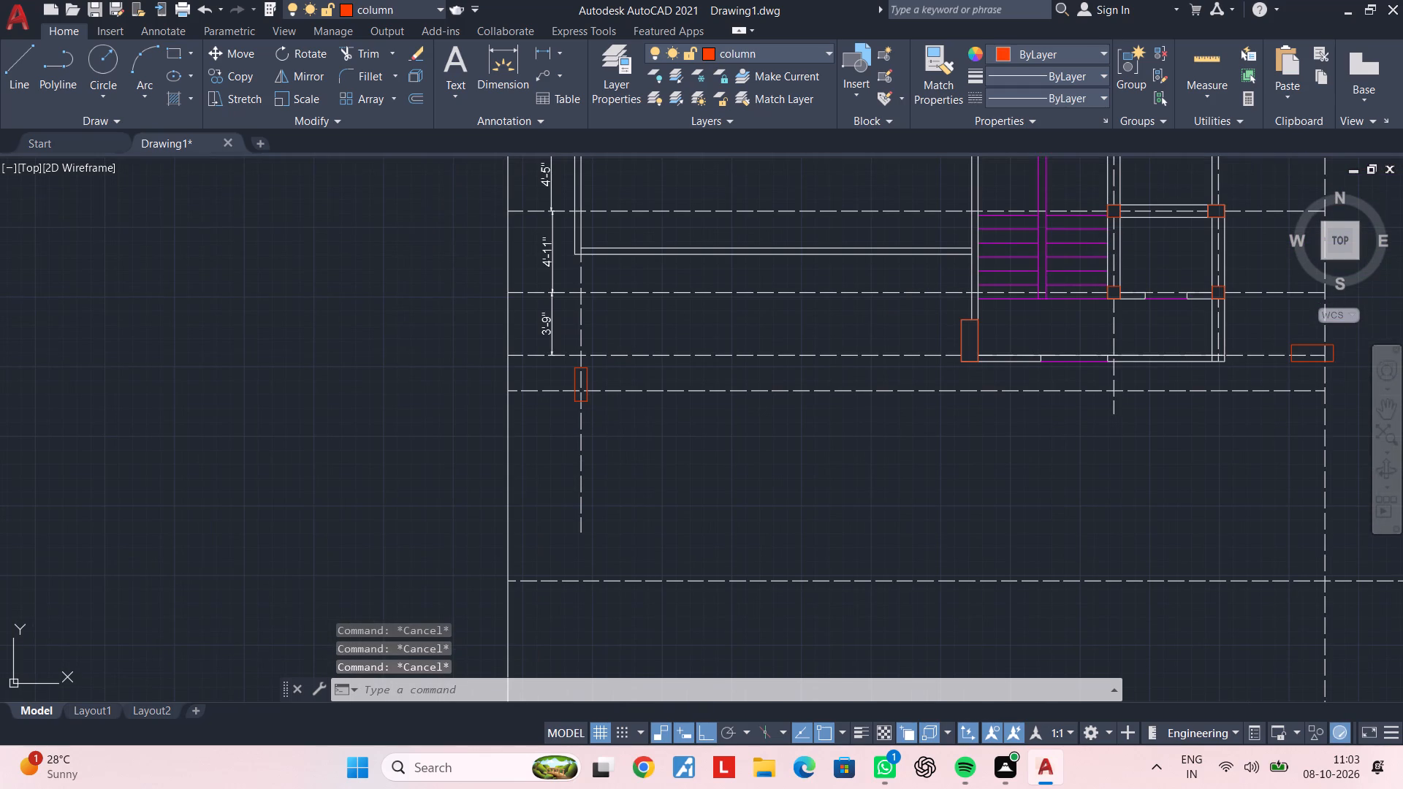
key("Escape")
key("Escape")
key("Escape")
key("Escape")
middle_click_drag(623, 459, 634, 354)
key("Escape")
key("Escape")
key("Escape")
key("Escape")
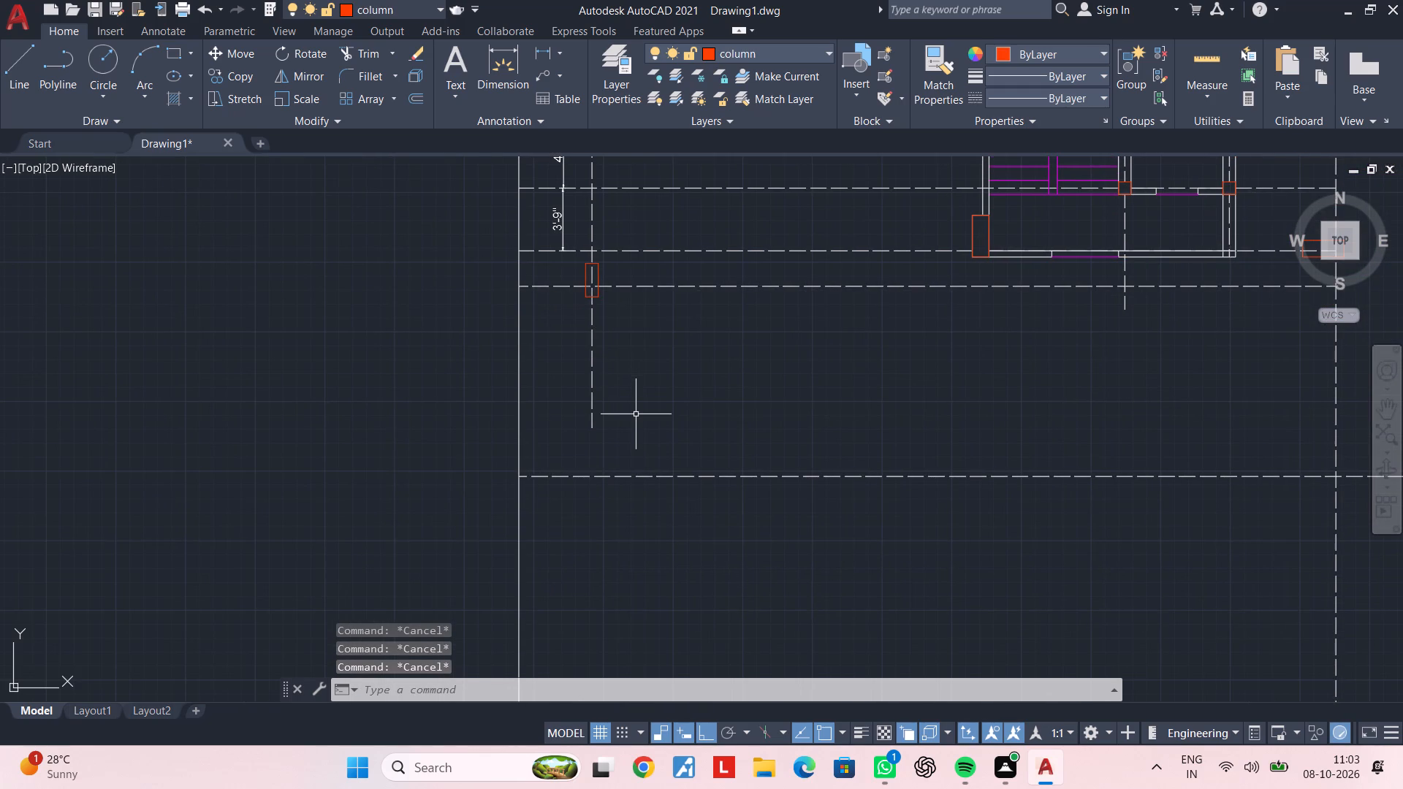
type("ex")
key("space")
left_click(633, 397)
left_click(574, 426)
middle_click_drag(694, 338, 694, 352)
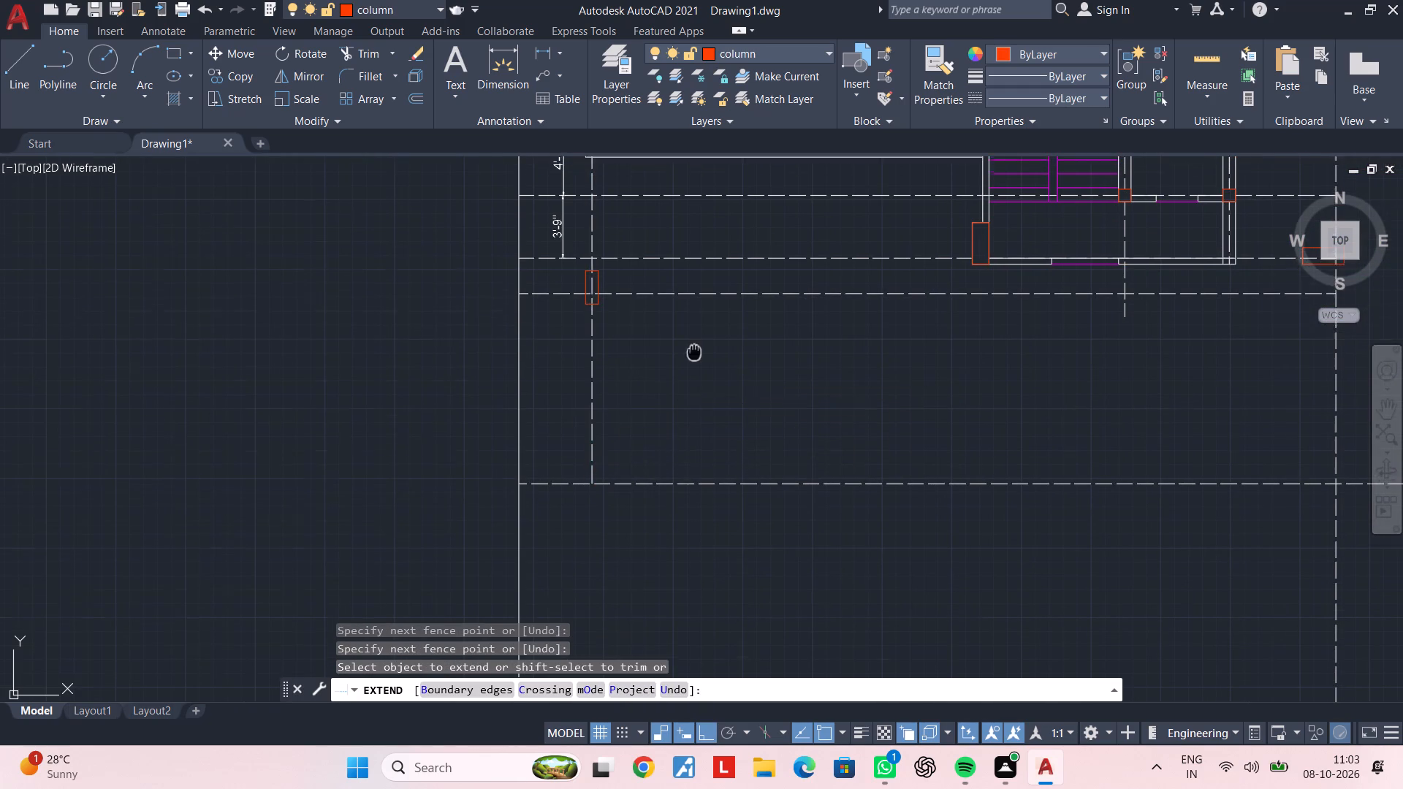
middle_click_drag(694, 352, 683, 457)
key("Escape")
key("Escape")
key("Escape")
key("Escape")
key("Escape")
key("Escape")
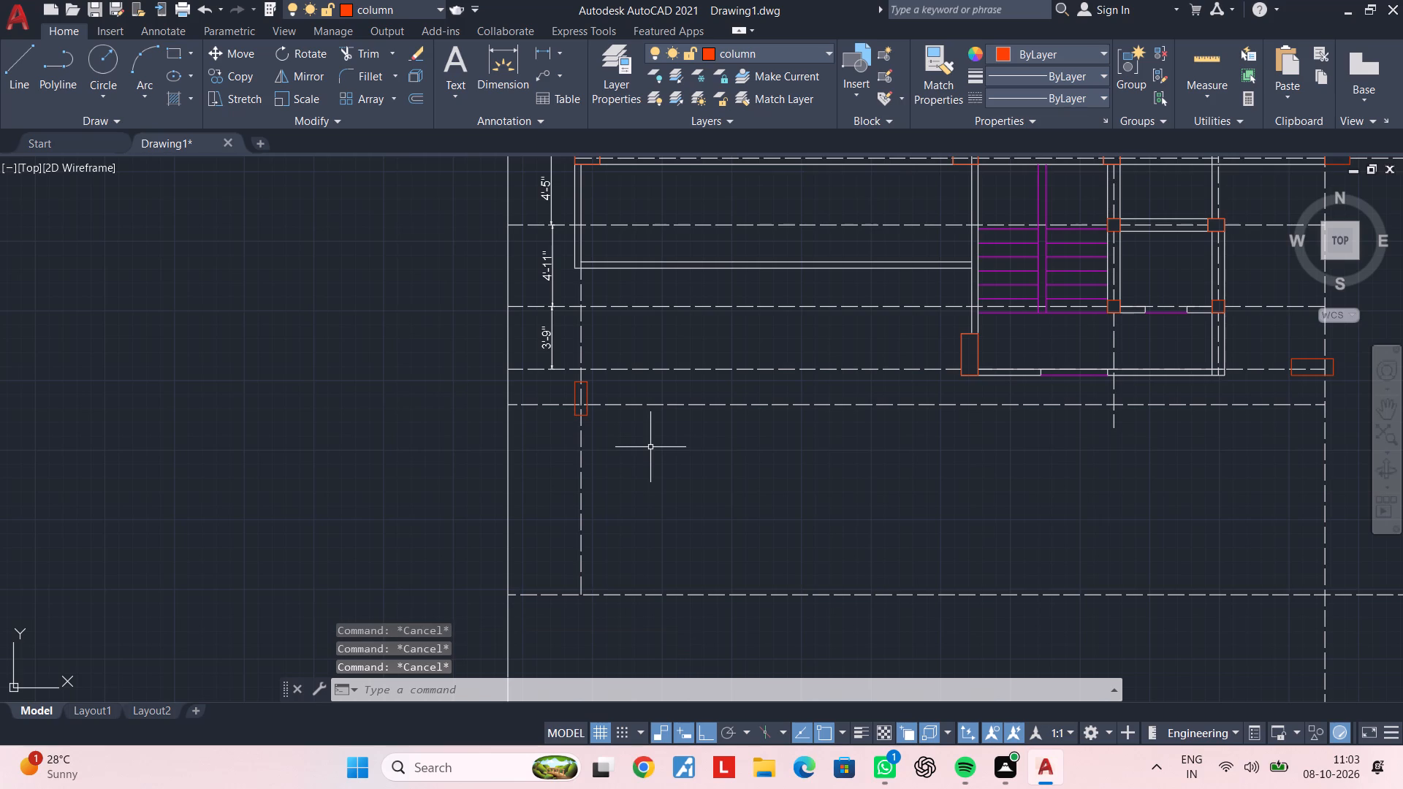
Measure the vertical distance from the south end of the 3'-9" dimension to the dashed line through the column.
middle_click_drag(650, 454, 650, 474)
middle_click_drag(654, 478, 666, 406)
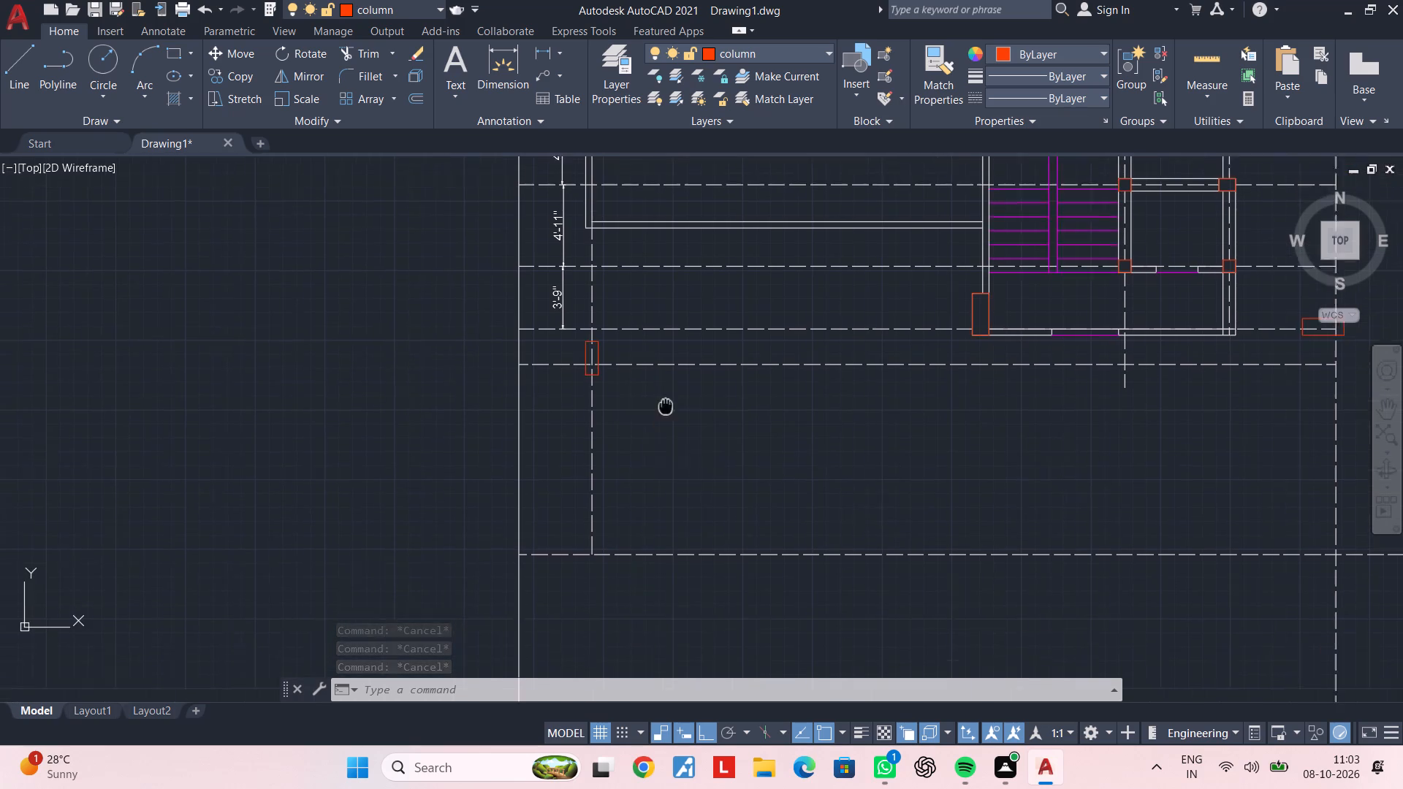
middle_click_drag(666, 406, 671, 341)
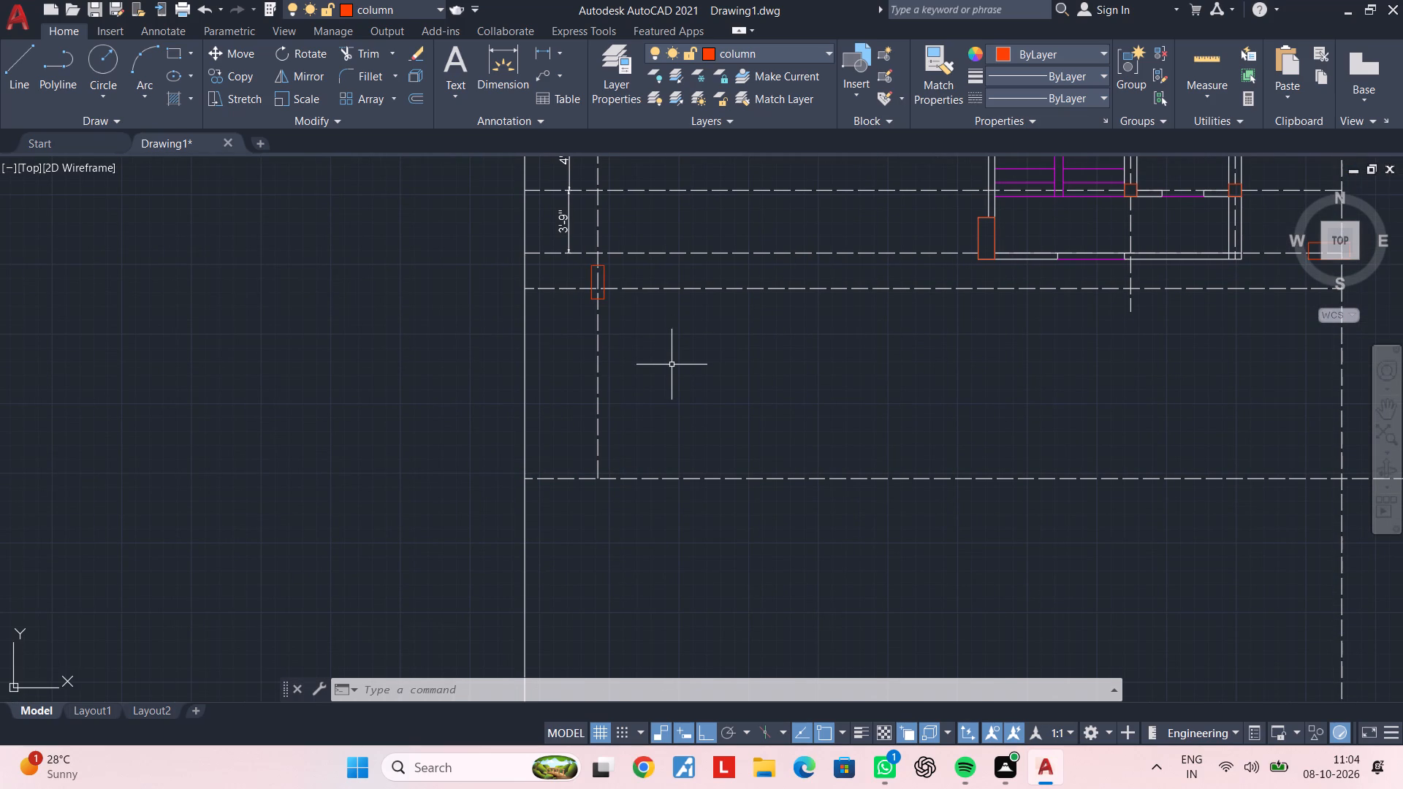
middle_click_drag(672, 371, 673, 461)
key("Escape")
key("Escape")
left_click(538, 50)
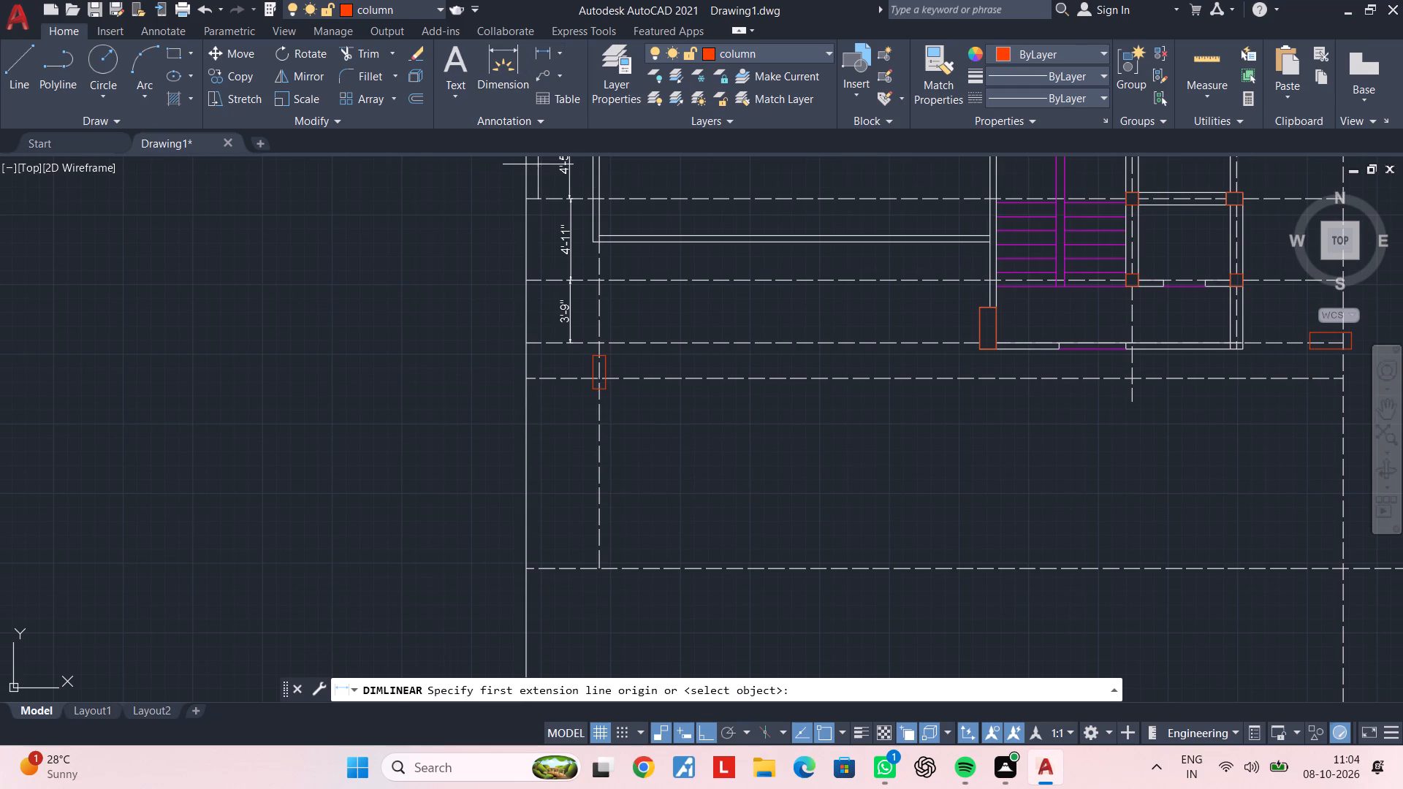
left_click(573, 341)
left_click(574, 378)
scroll(574, 378, "up", 2)
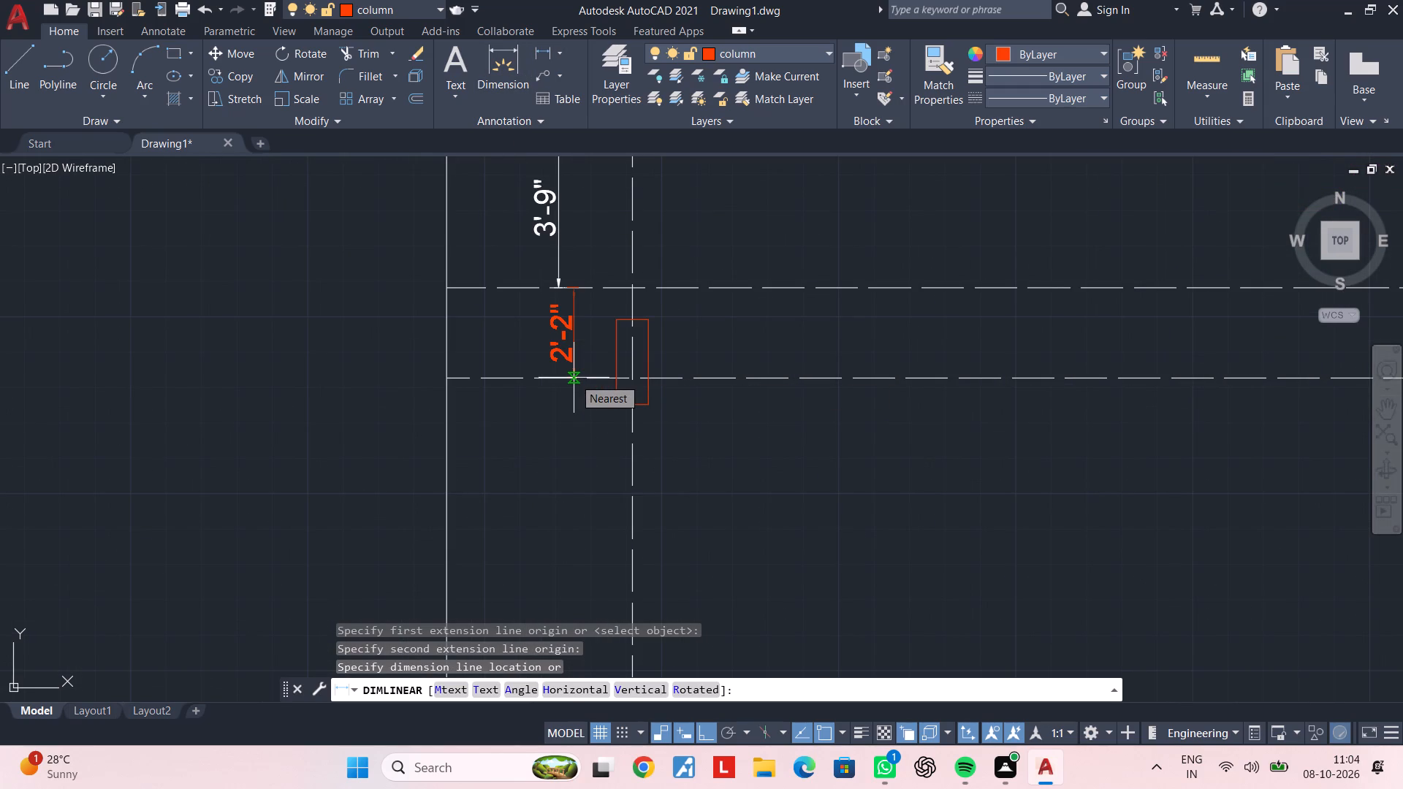
key("Escape")
Measure the vertical distance from the dashed line through the column to the next dashed horizontal line south.
key("space")
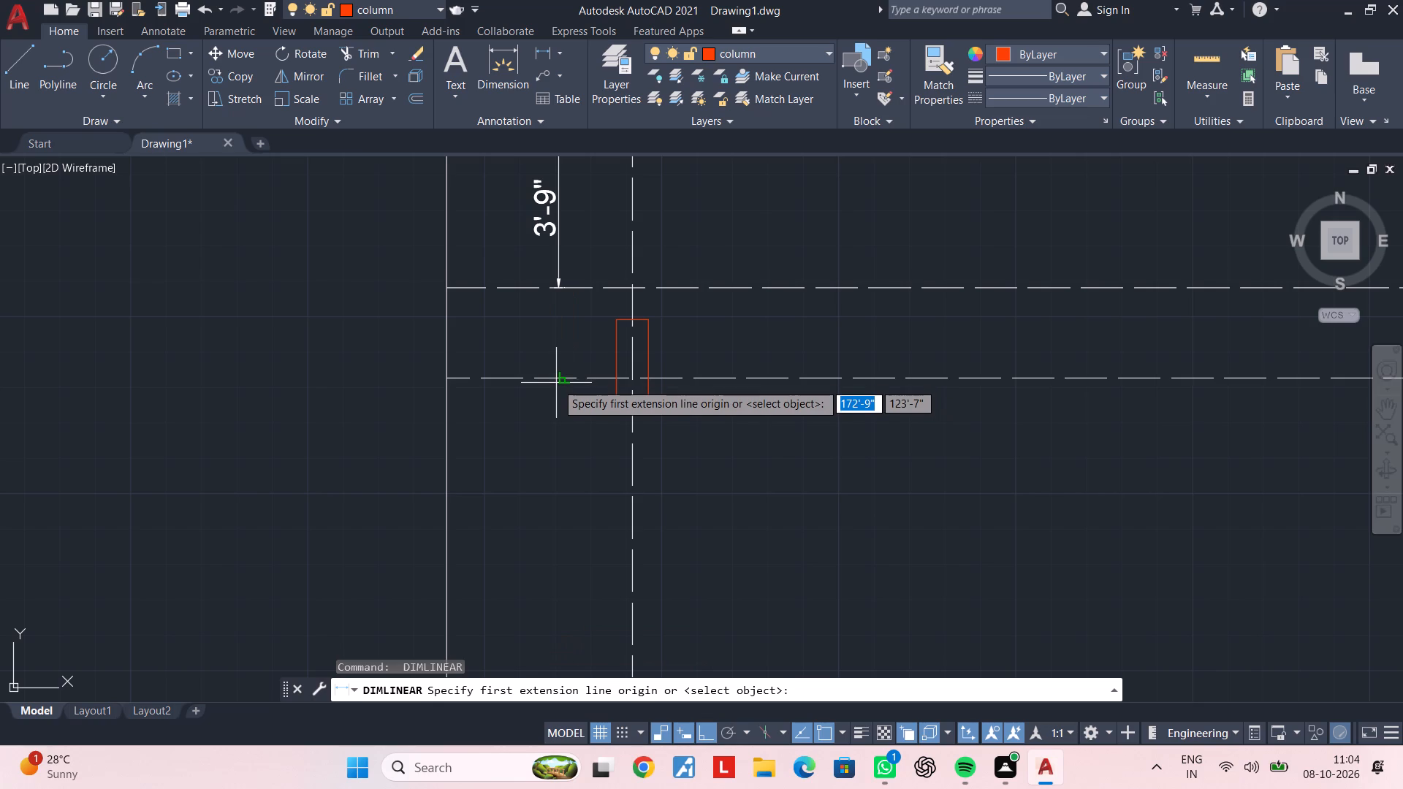
left_click(562, 378)
middle_click_drag(563, 408, 563, 232)
middle_click_drag(552, 462, 582, 315)
left_click(593, 538)
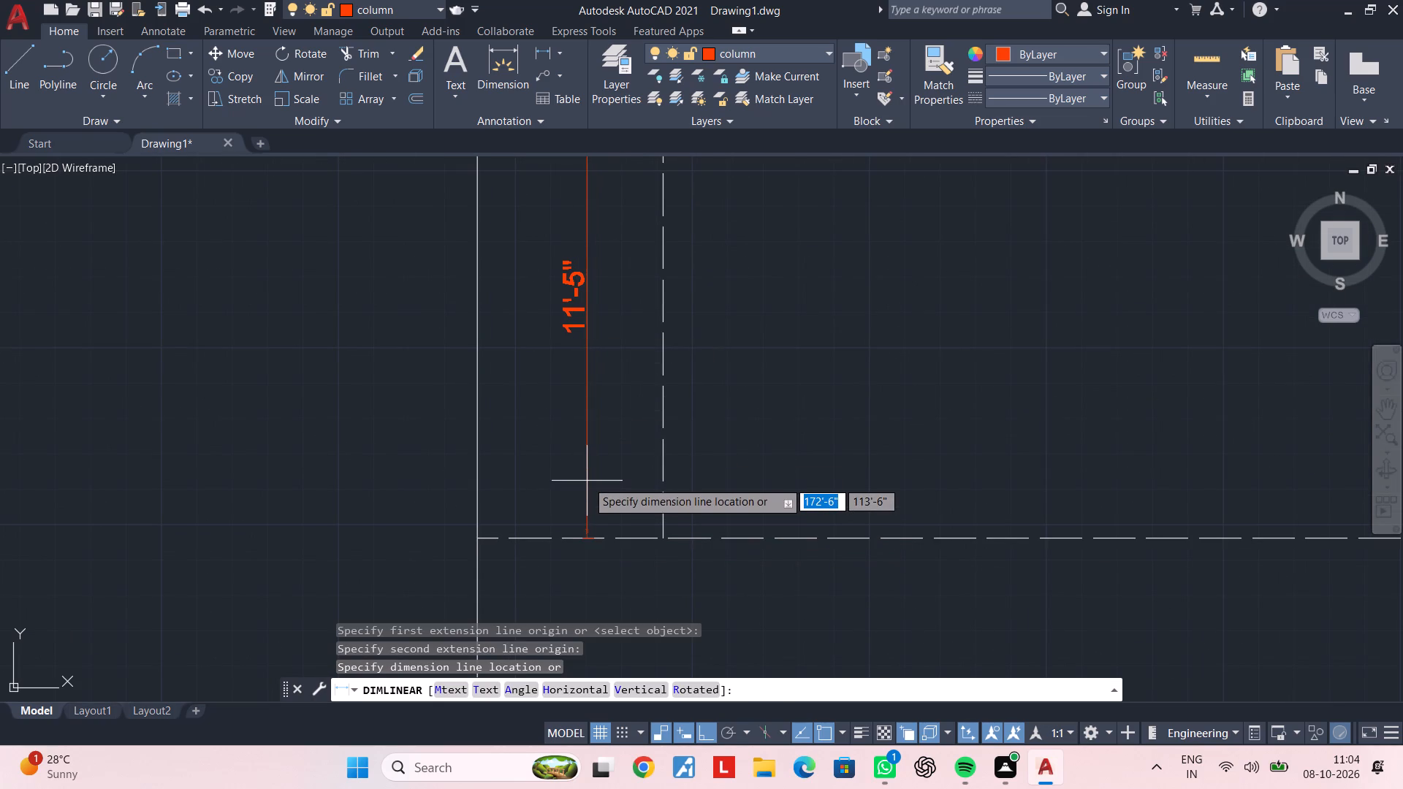
key("Escape")
scroll(587, 481, "down", 2)
middle_click_drag(583, 470, 566, 411)
key("Escape")
key("Escape")
key("Escape")
key("Escape")
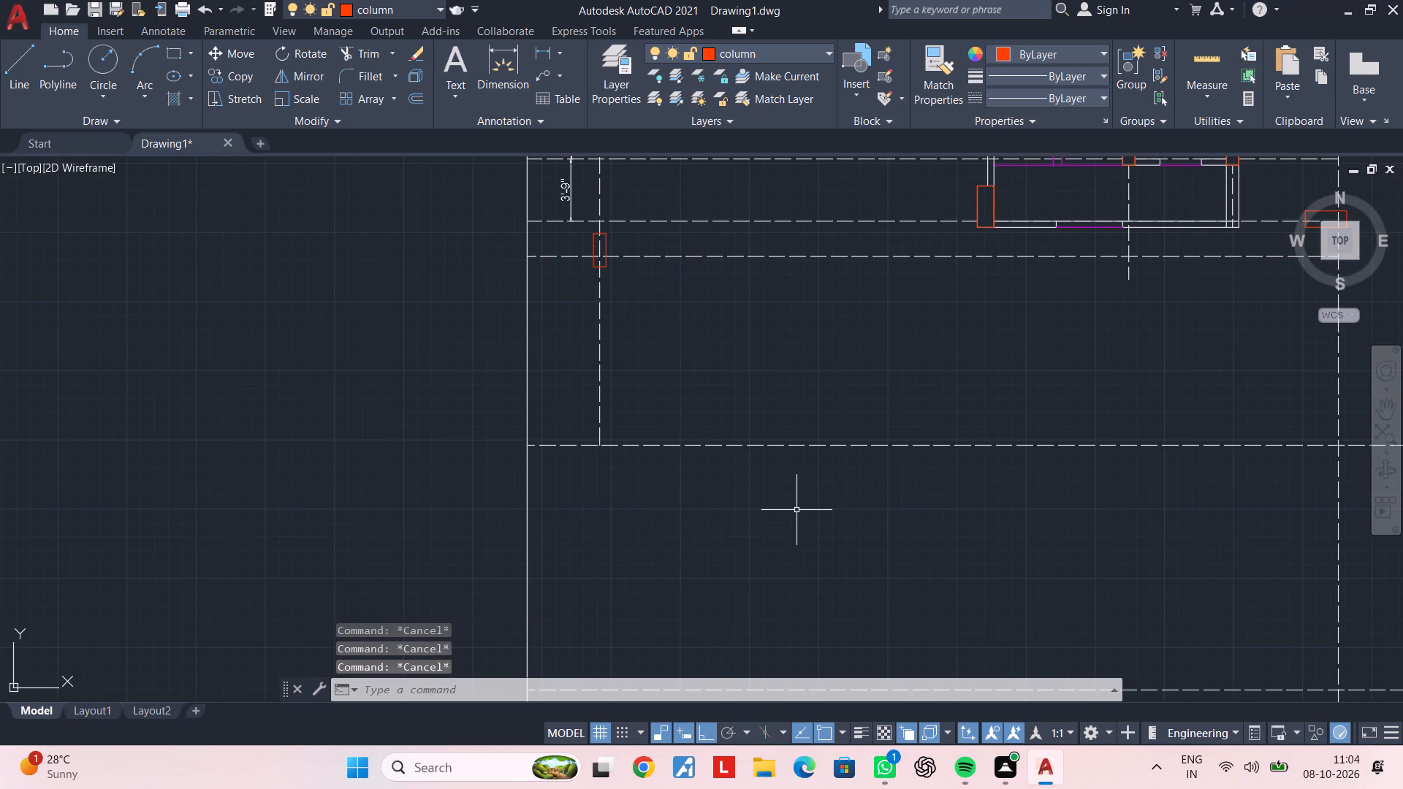
Offset the dashed horizontal line at the extended centreline's south end 14'9" to the south.
type("of")
key("space")
type("14'9\"")
key("Return")
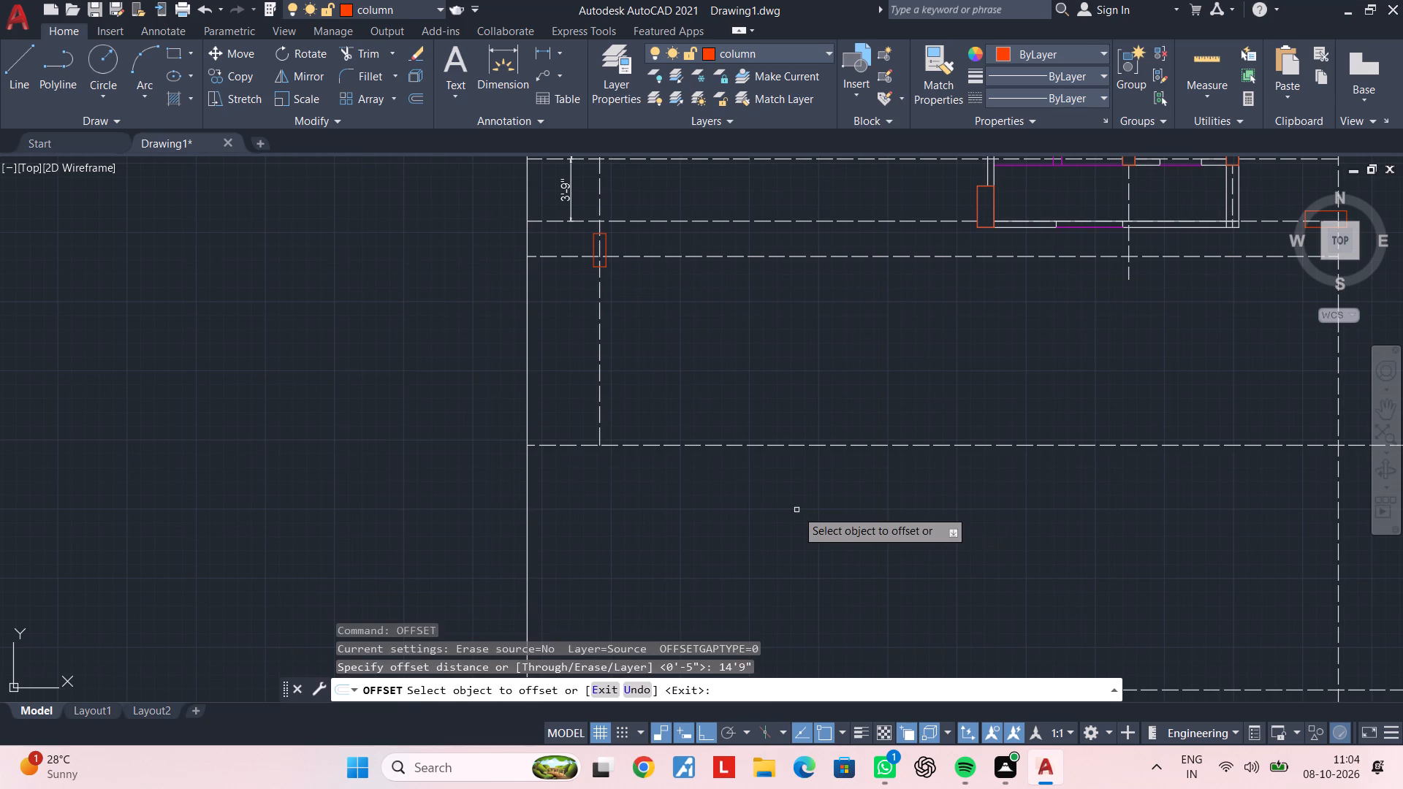
left_click(895, 443)
left_click_drag(889, 519, 891, 509)
key("Escape")
scroll(780, 365, "down", 2)
middle_click_drag(773, 365, 773, 343)
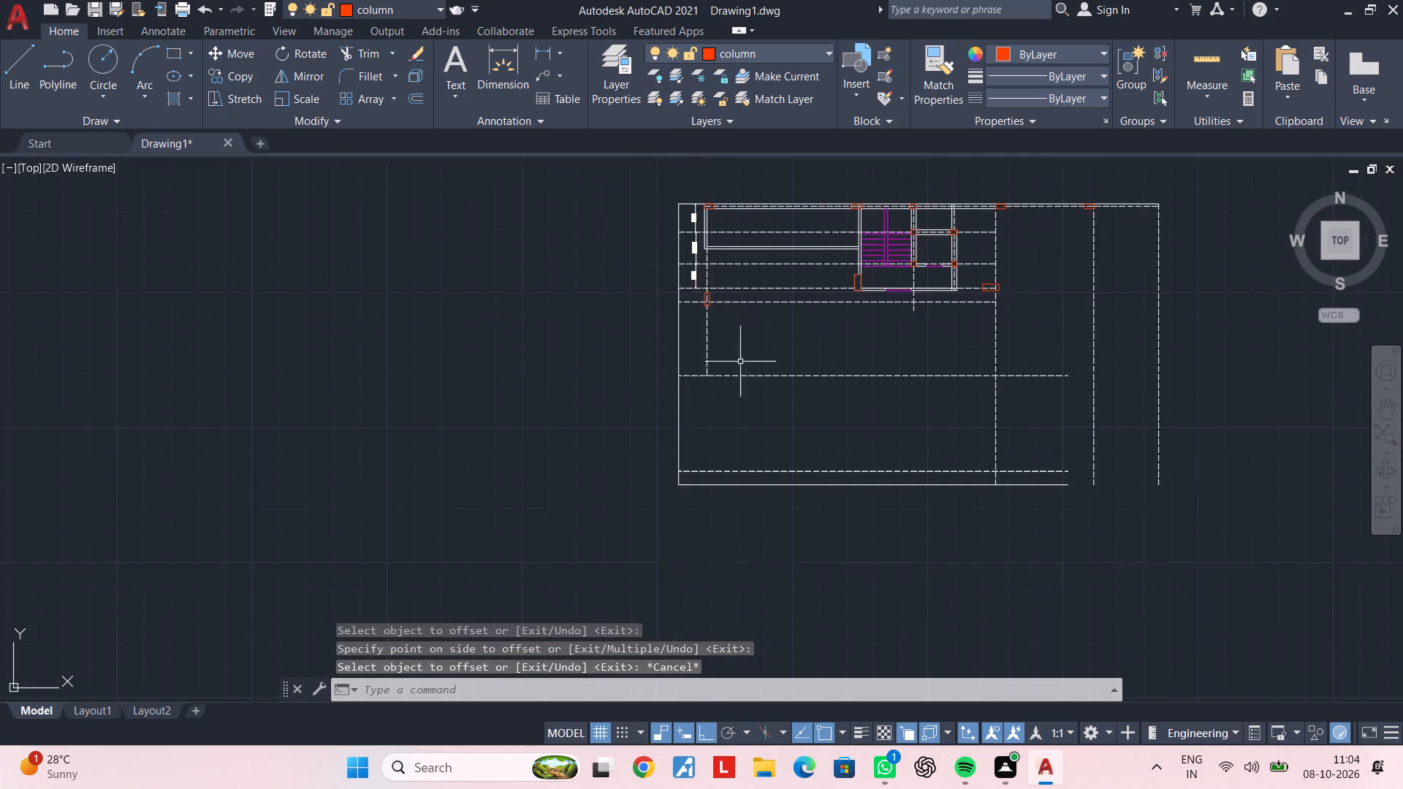
Extend the dashed vertical centreline through the column further south to the 14'9" offset line.
scroll(727, 372, "up", 3)
middle_click_drag(696, 346, 744, 326)
key("Escape")
middle_click_drag(744, 306, 735, 408)
key("Escape")
key("Escape")
middle_click(731, 365)
key("Escape")
key("Escape")
type("ex")
key("space")
left_click_drag(745, 352, 733, 367)
left_click(676, 445)
scroll(771, 437, "down", 1)
middle_click_drag(771, 437, 796, 289)
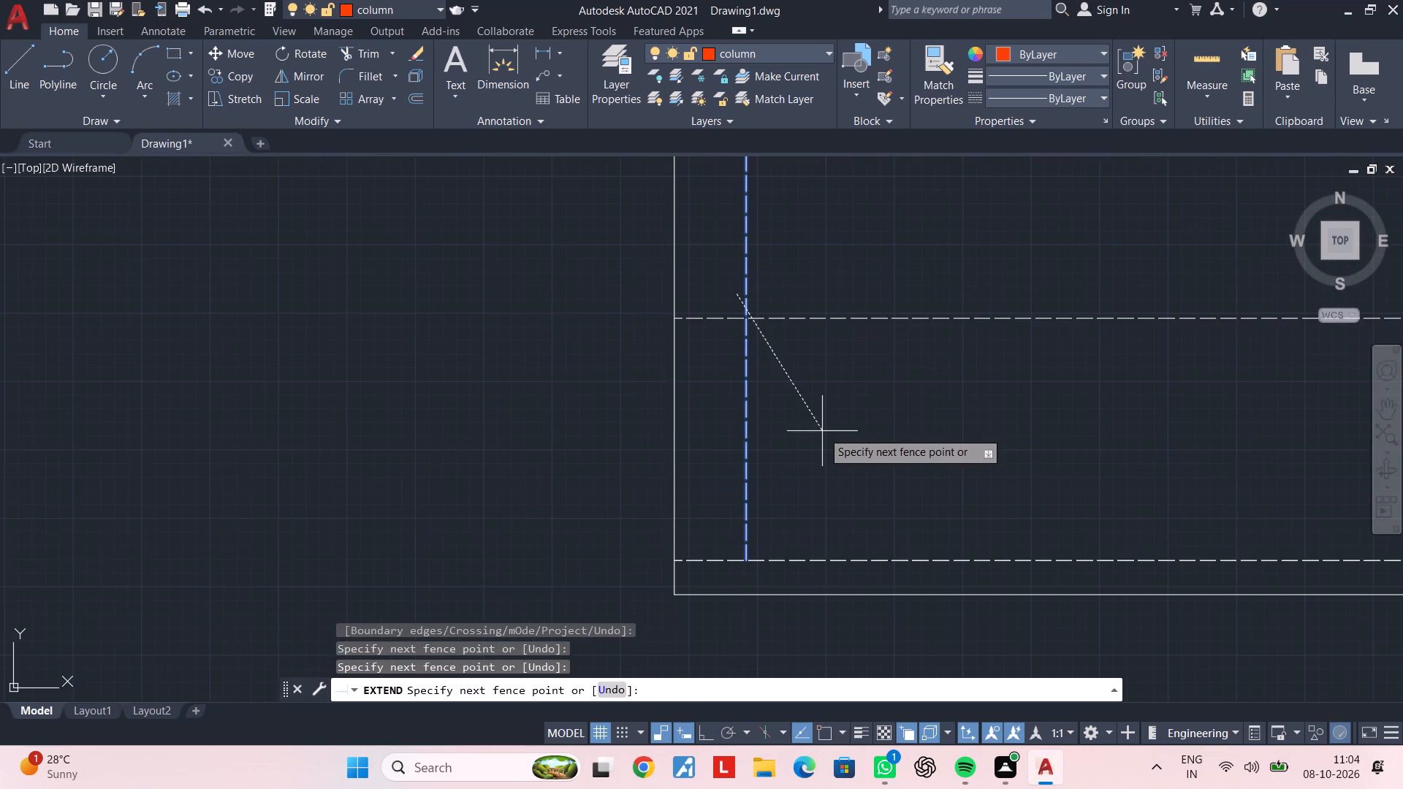
left_click(822, 431)
key("Escape")
middle_click_drag(840, 199, 754, 429)
key("Escape")
key("Escape")
key("Escape")
middle_click_drag(695, 522, 697, 476)
key("Escape")
key("Escape")
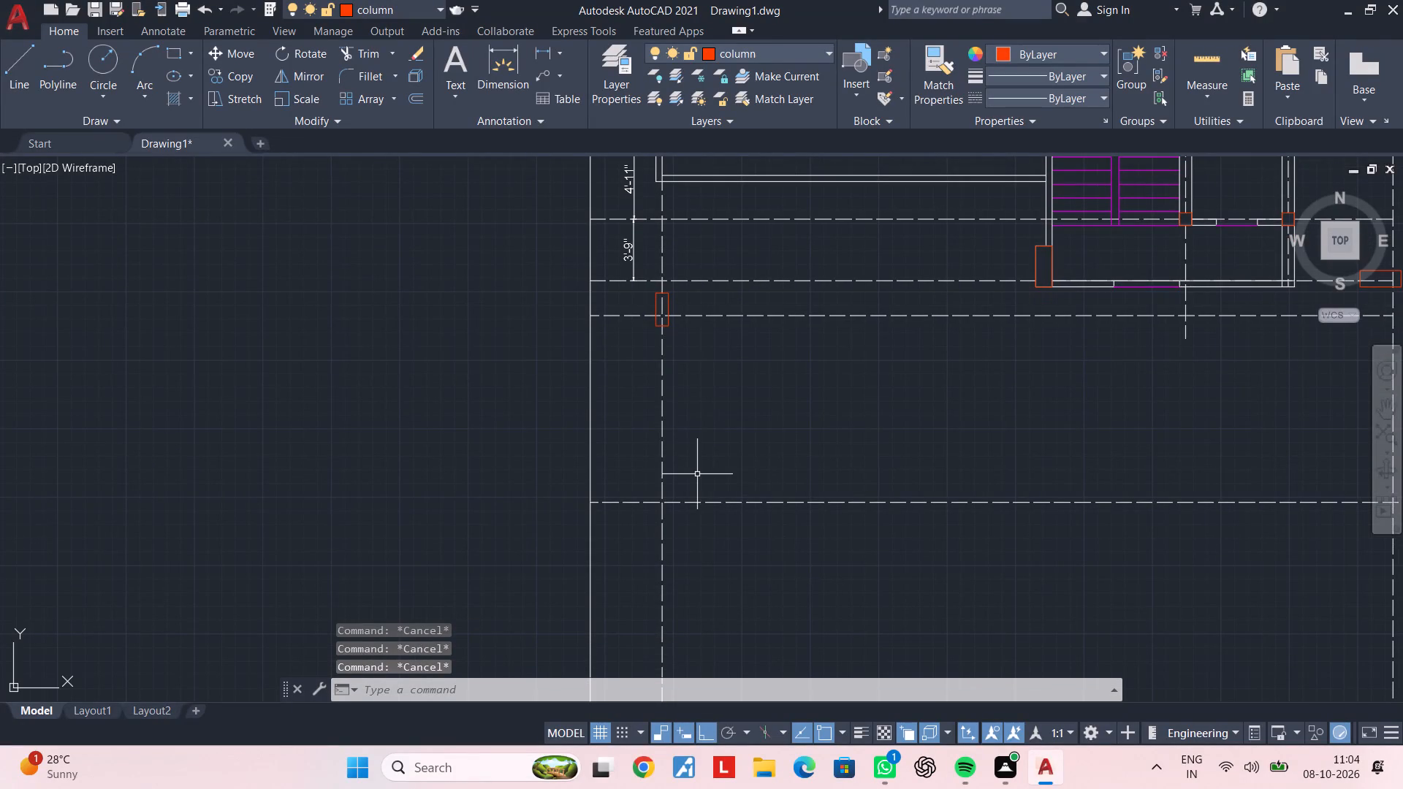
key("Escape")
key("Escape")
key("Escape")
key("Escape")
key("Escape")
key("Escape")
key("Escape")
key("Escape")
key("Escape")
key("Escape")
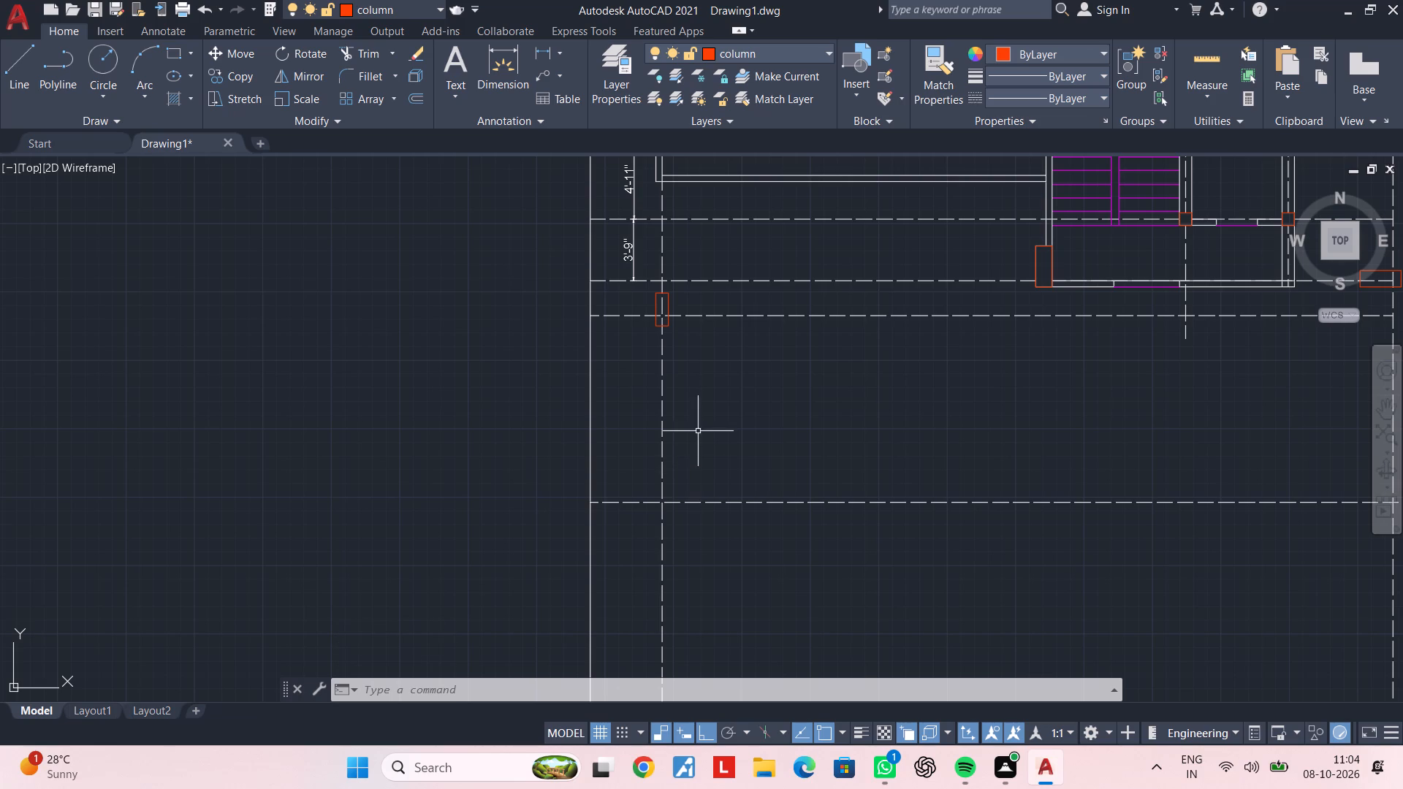
Delete the rectangular column on the dashed vertical centreline south of the 3'-9" dimension.
middle_click_drag(698, 438, 702, 521)
scroll(675, 388, "up", 2)
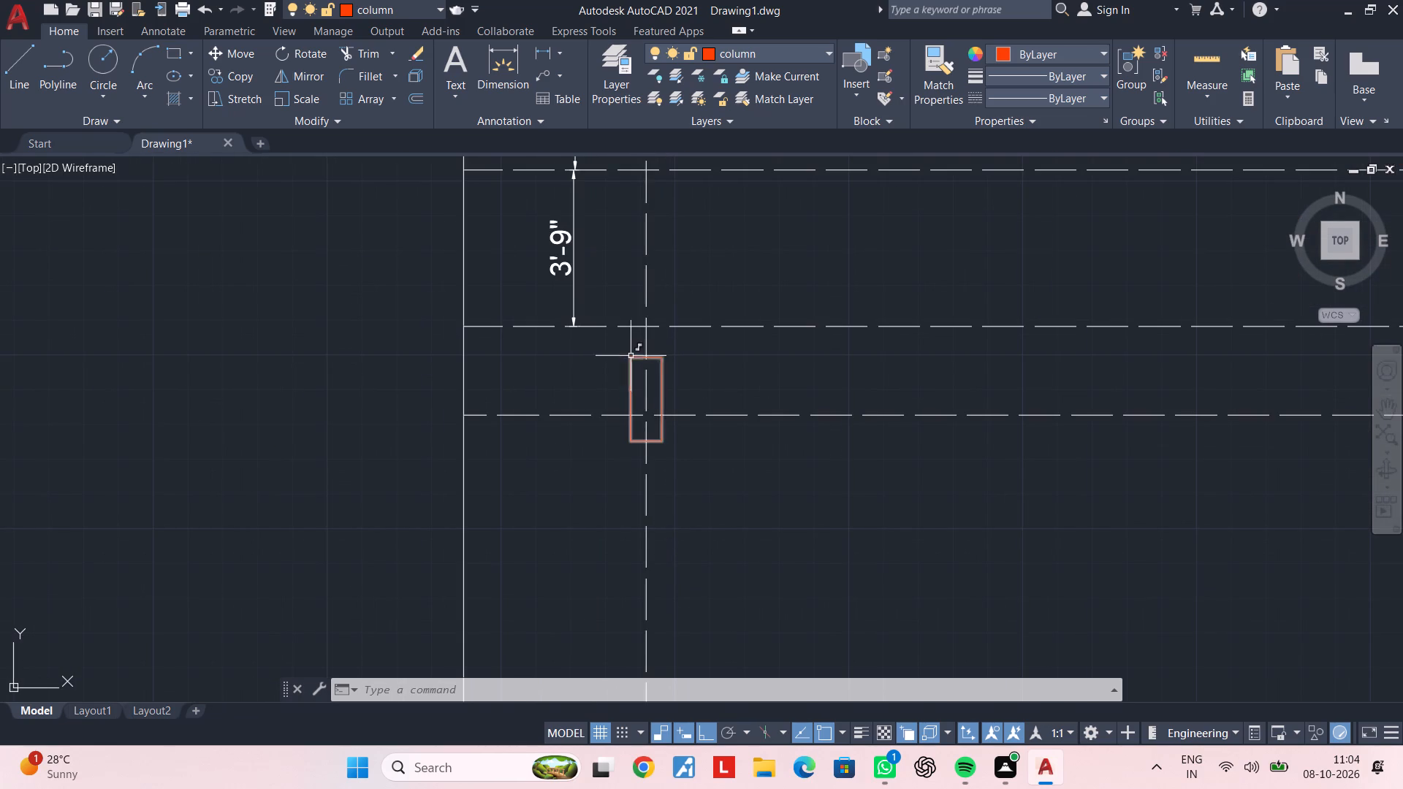
left_click(631, 357)
key("Delete")
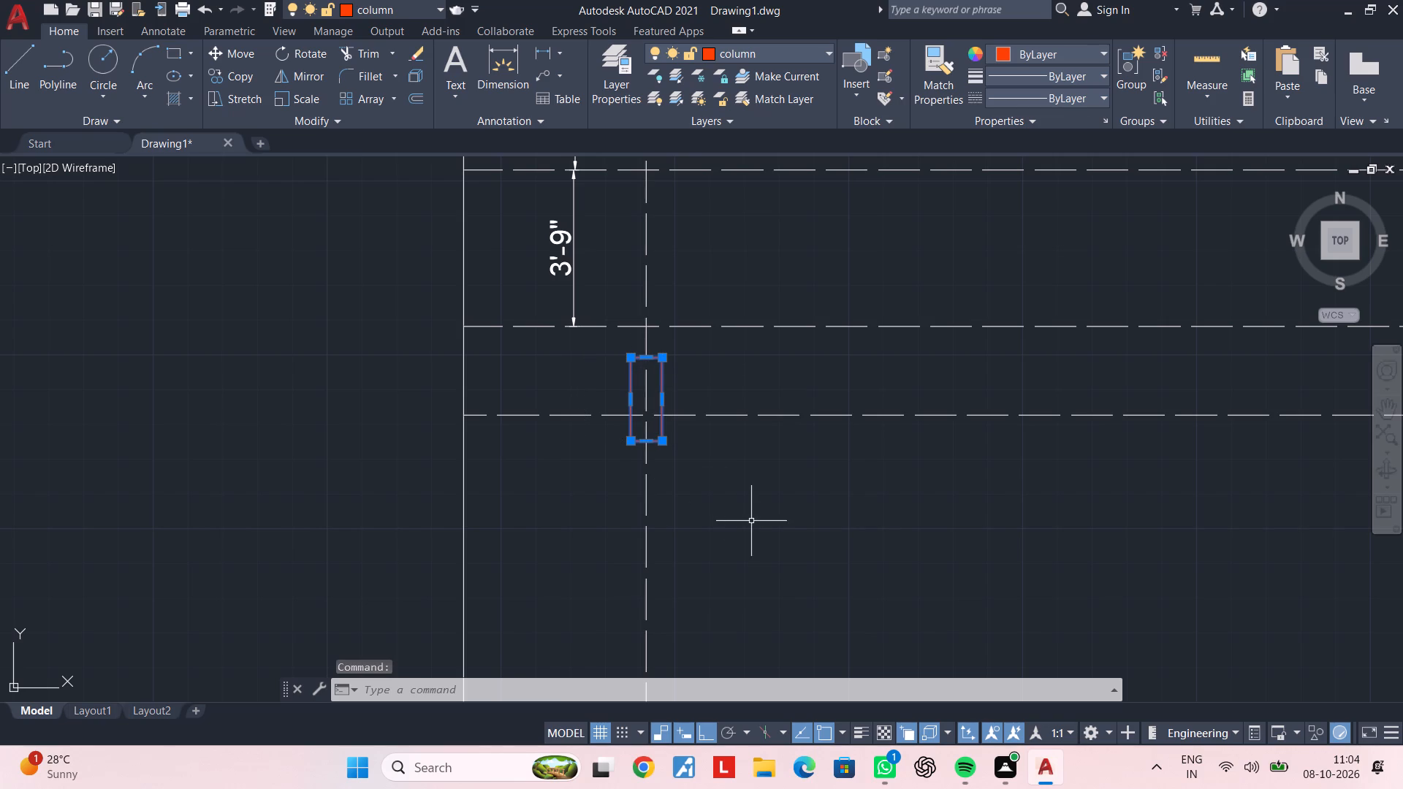
key("Delete")
key("Escape")
key("Escape")
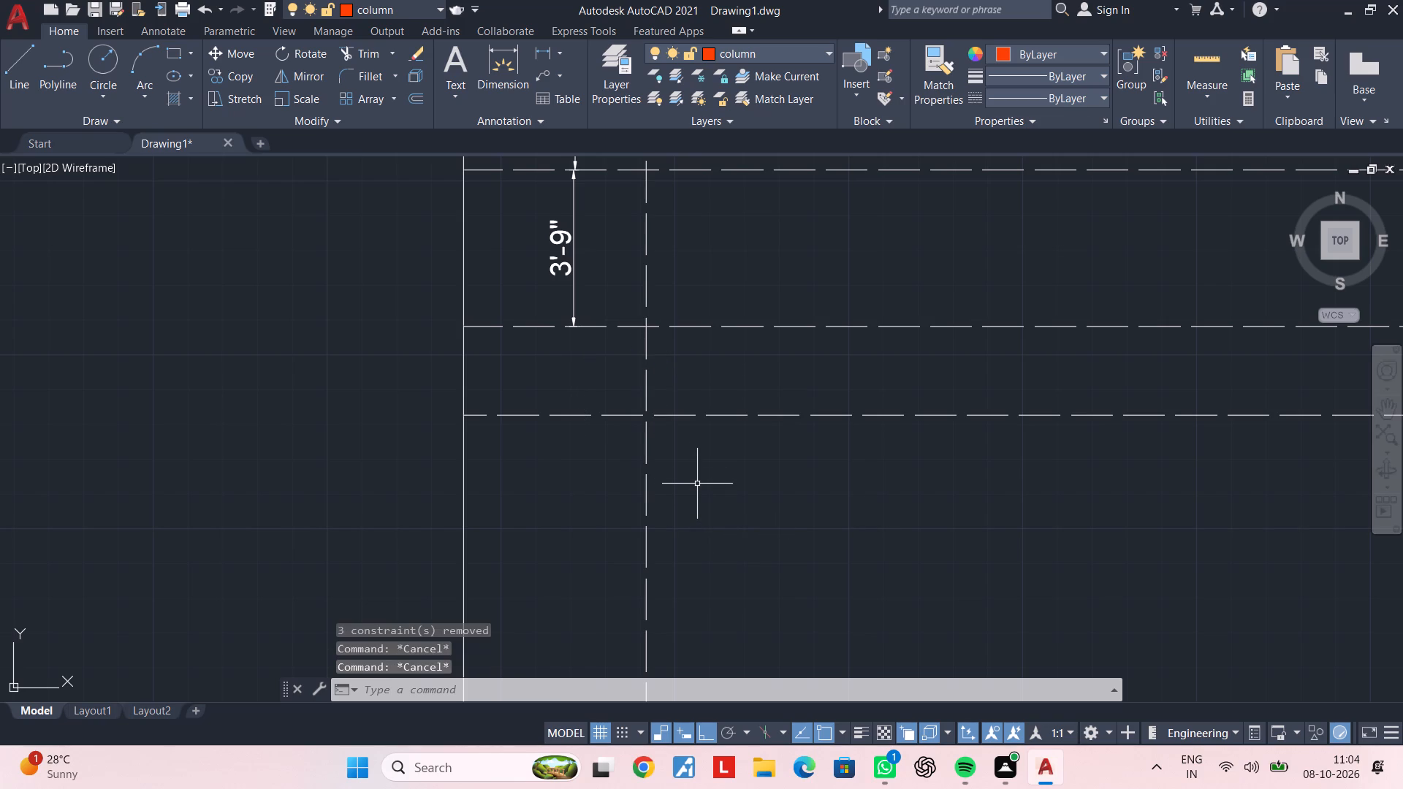
key("Escape")
key("Escape")
key("Escape")
key("Escape")
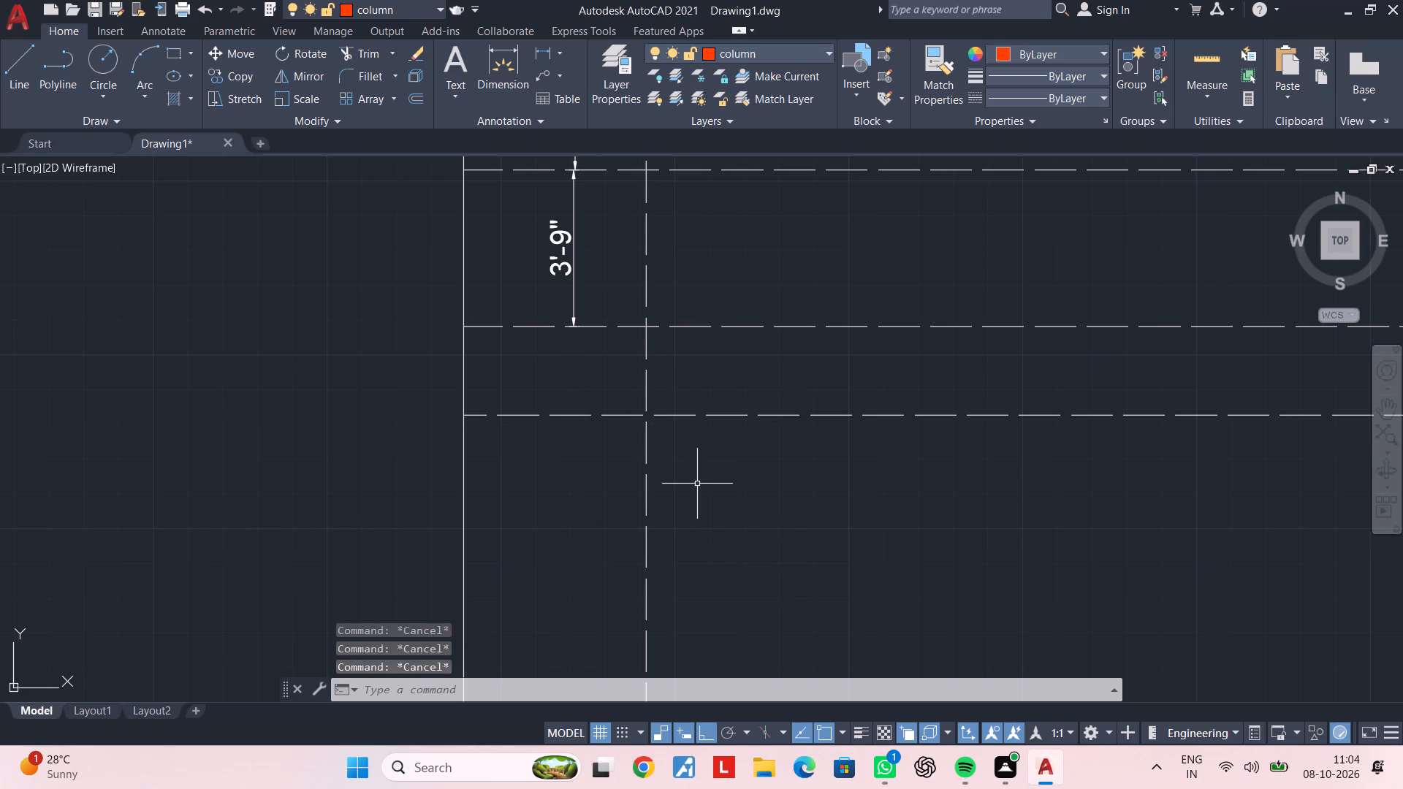
middle_click_drag(685, 443, 660, 445)
key("Escape")
key("Escape")
key("Escape")
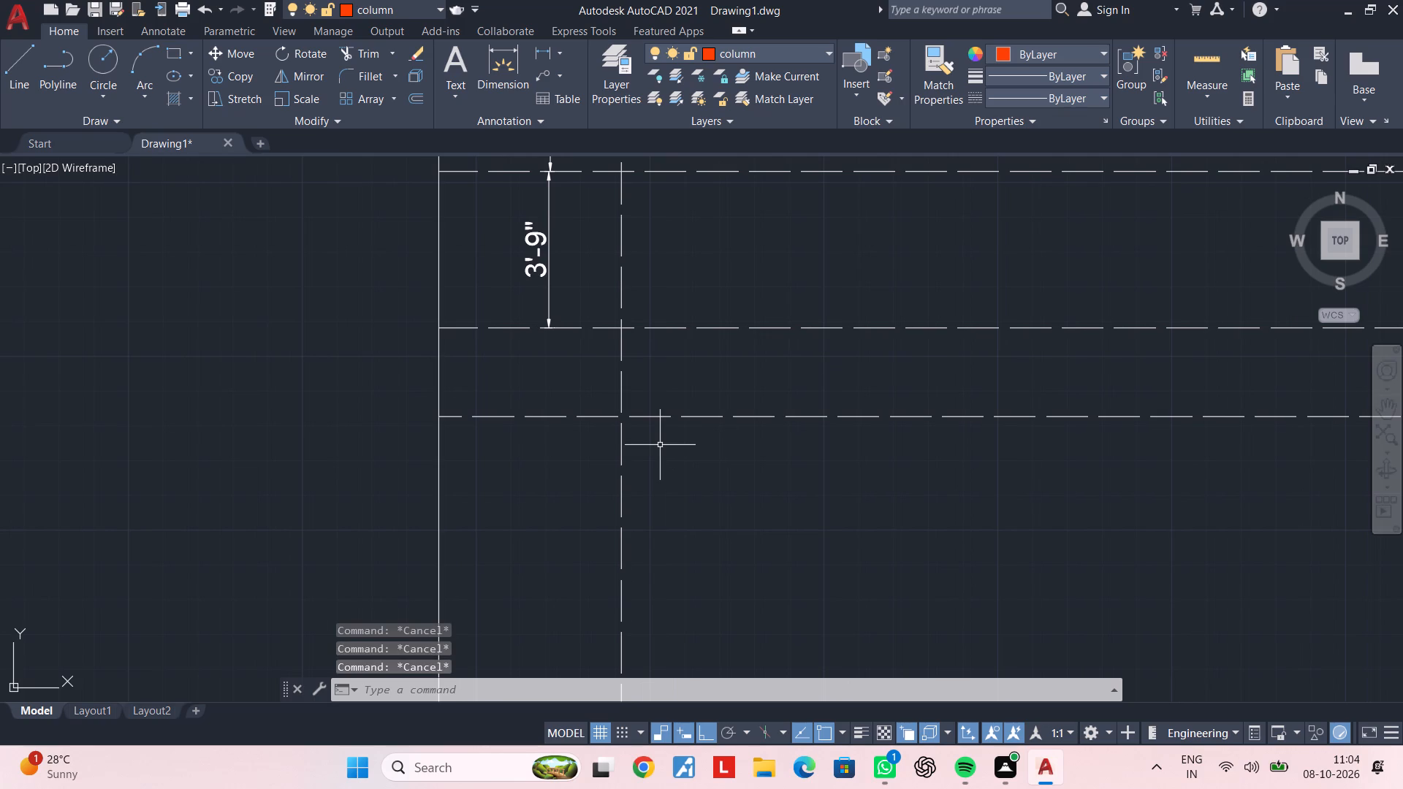
Offset the dashed horizontal line that crossed the deleted column 1'7" to the south.
type("of 1'7\"")
key("Return")
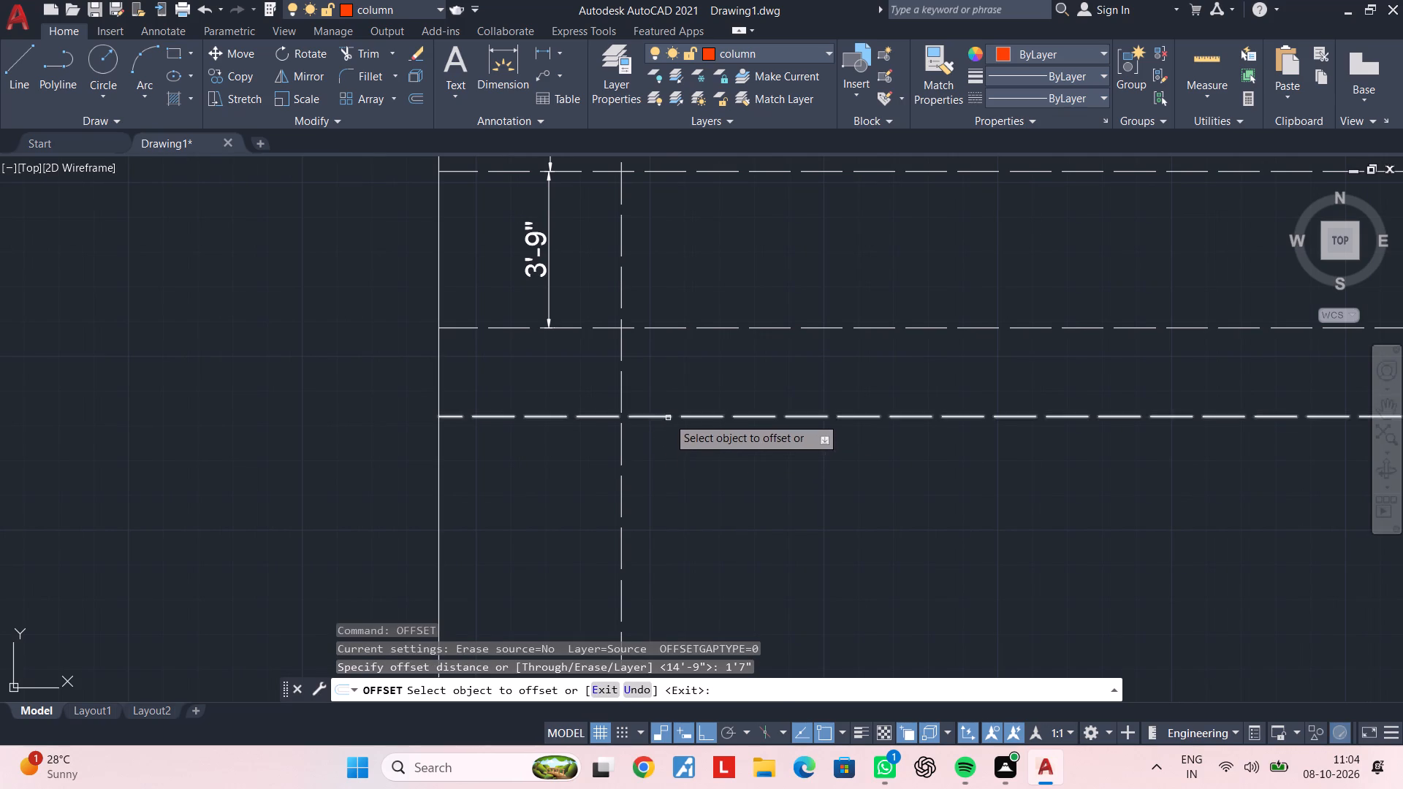
left_click(668, 417)
left_click(675, 467)
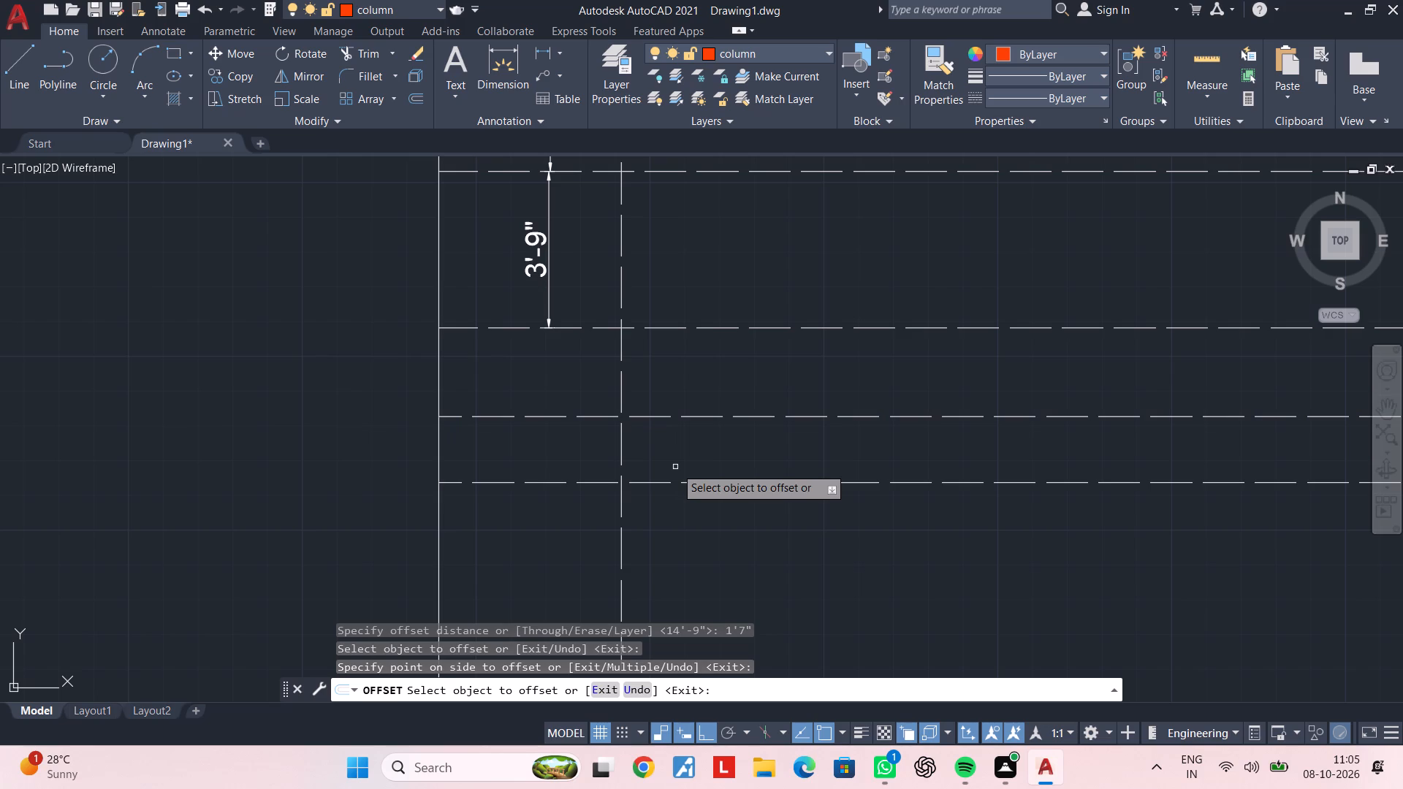
key("space")
Offset the same dashed horizontal line 4.5" to the north.
key("space")
type("4.5\"")
key("Return")
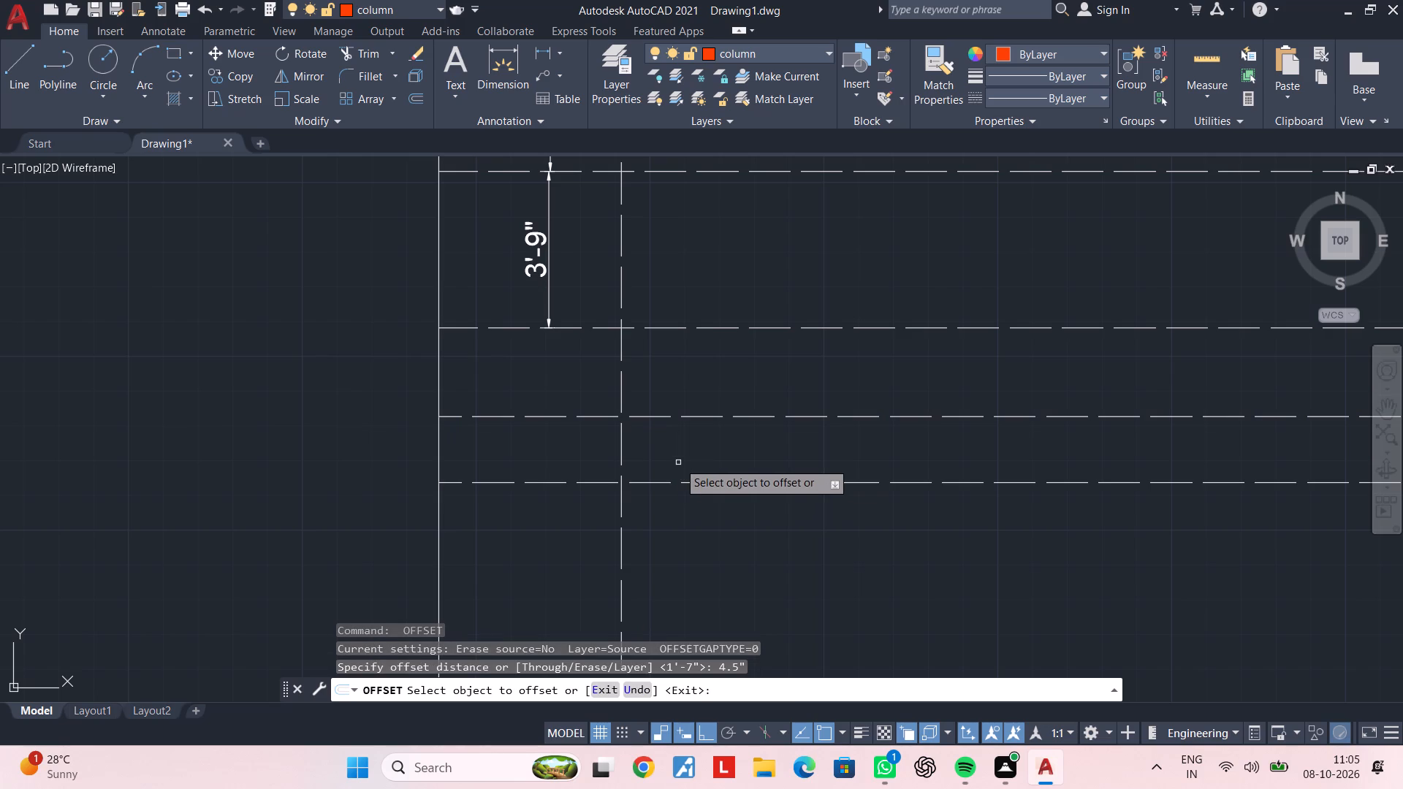
left_click(691, 417)
left_click(694, 386)
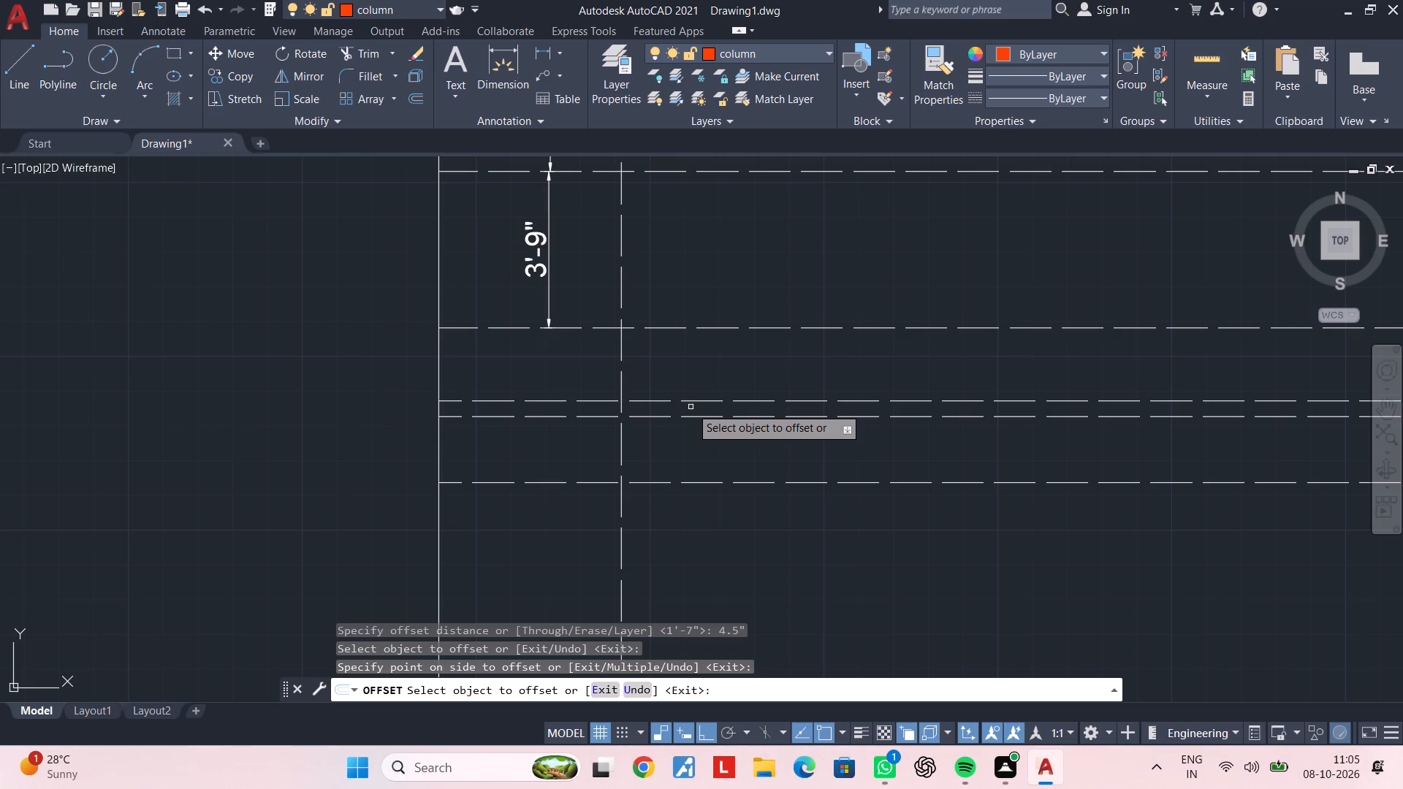
key("space")
Offset the dashed vertical centreline south of the 3'-9" dimension 4.5" to both the west and east sides.
key("space")
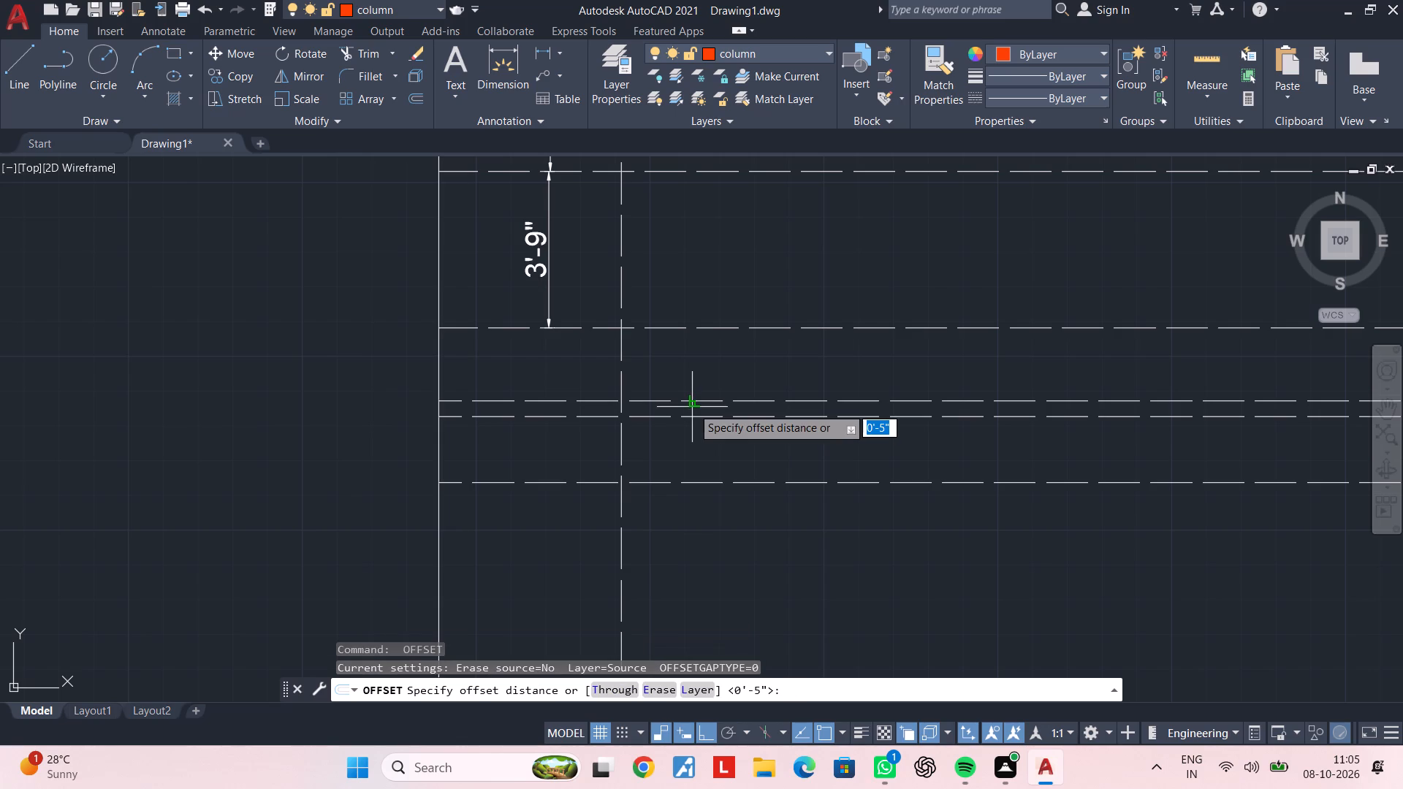
type("4.5\"")
key("Return")
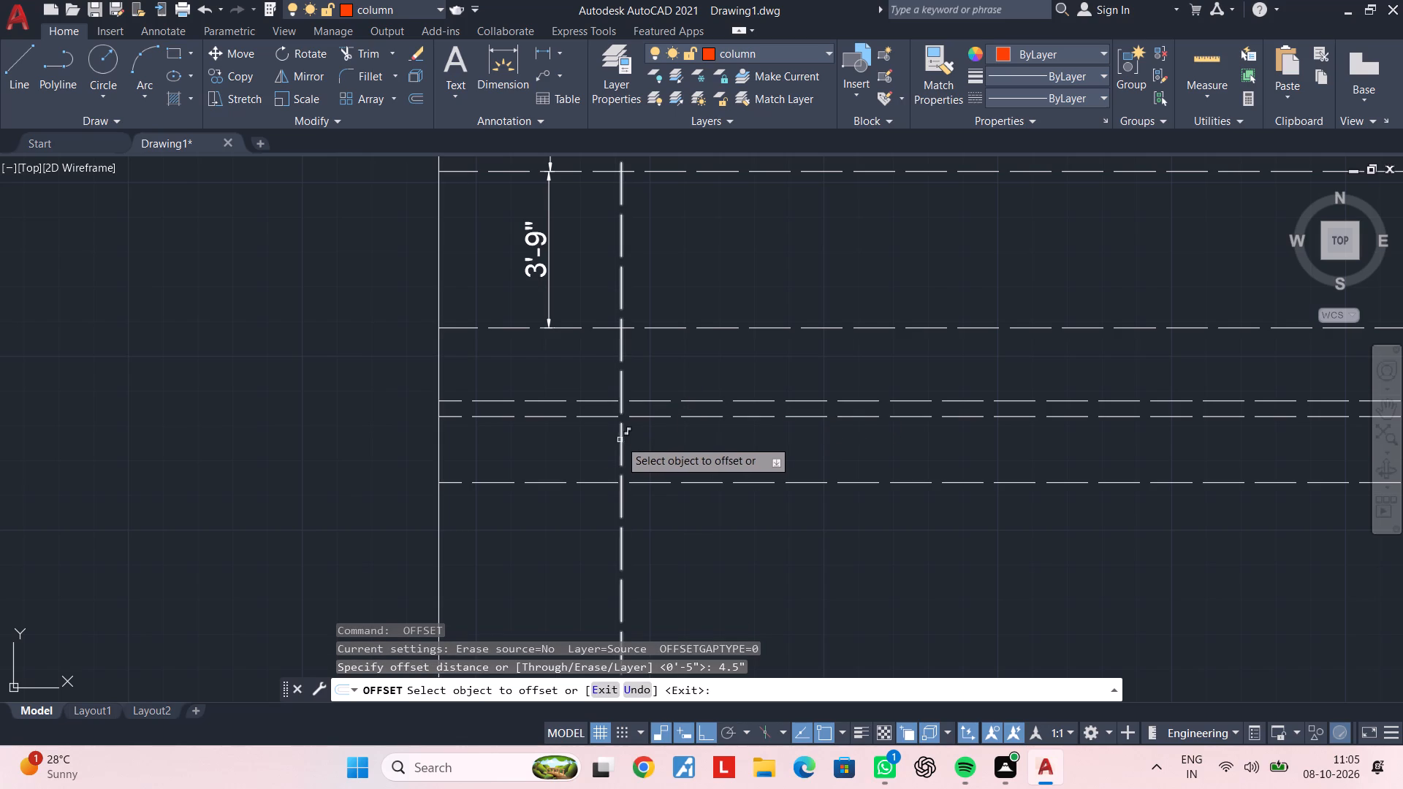
left_click(623, 440)
left_click(588, 441)
left_click(621, 440)
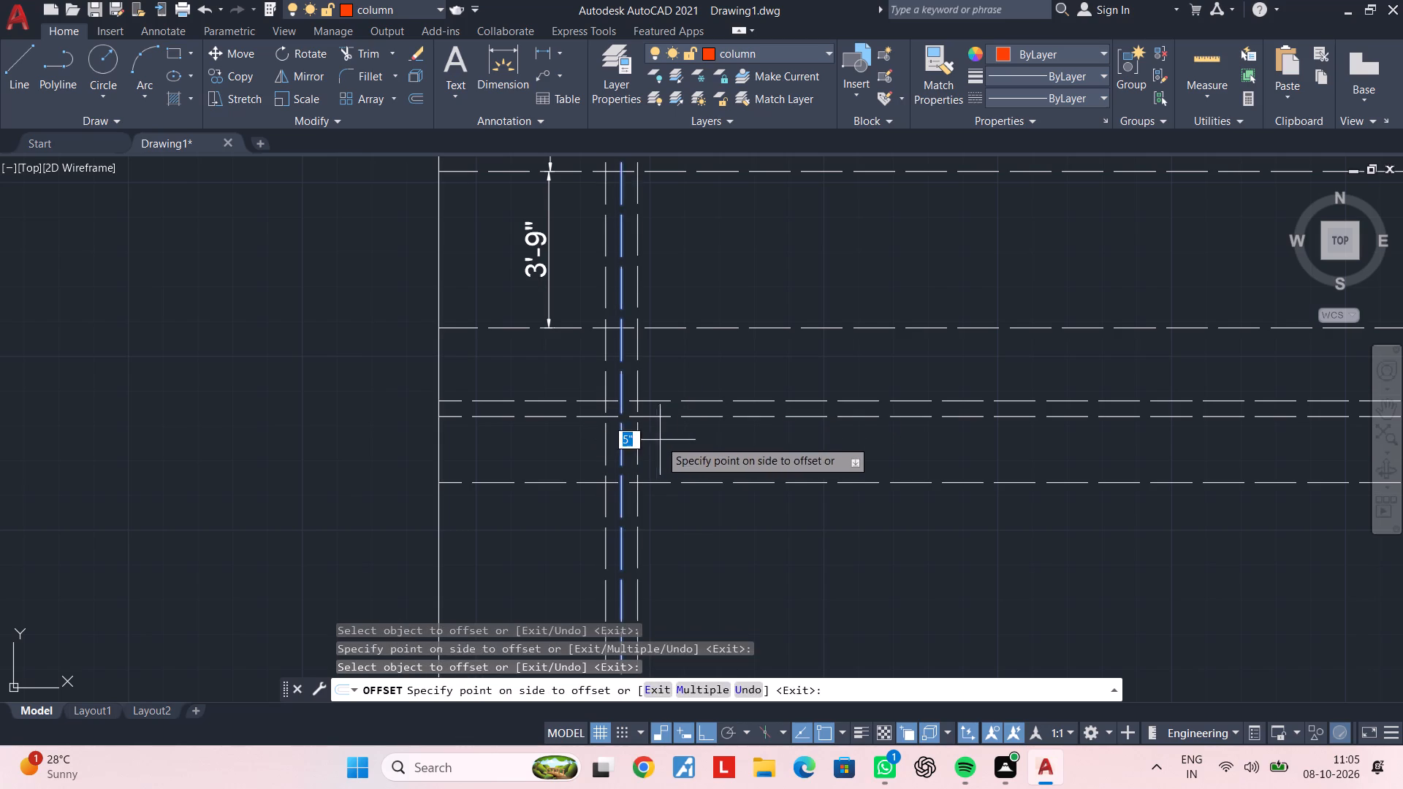
left_click(660, 440)
key("Escape")
key("Escape")
key("Escape")
Draw a rectangular column between the two vertical 4.5" guides and the outer horizontal guides south of the 3'-9" dimension.
type("rec")
key("space")
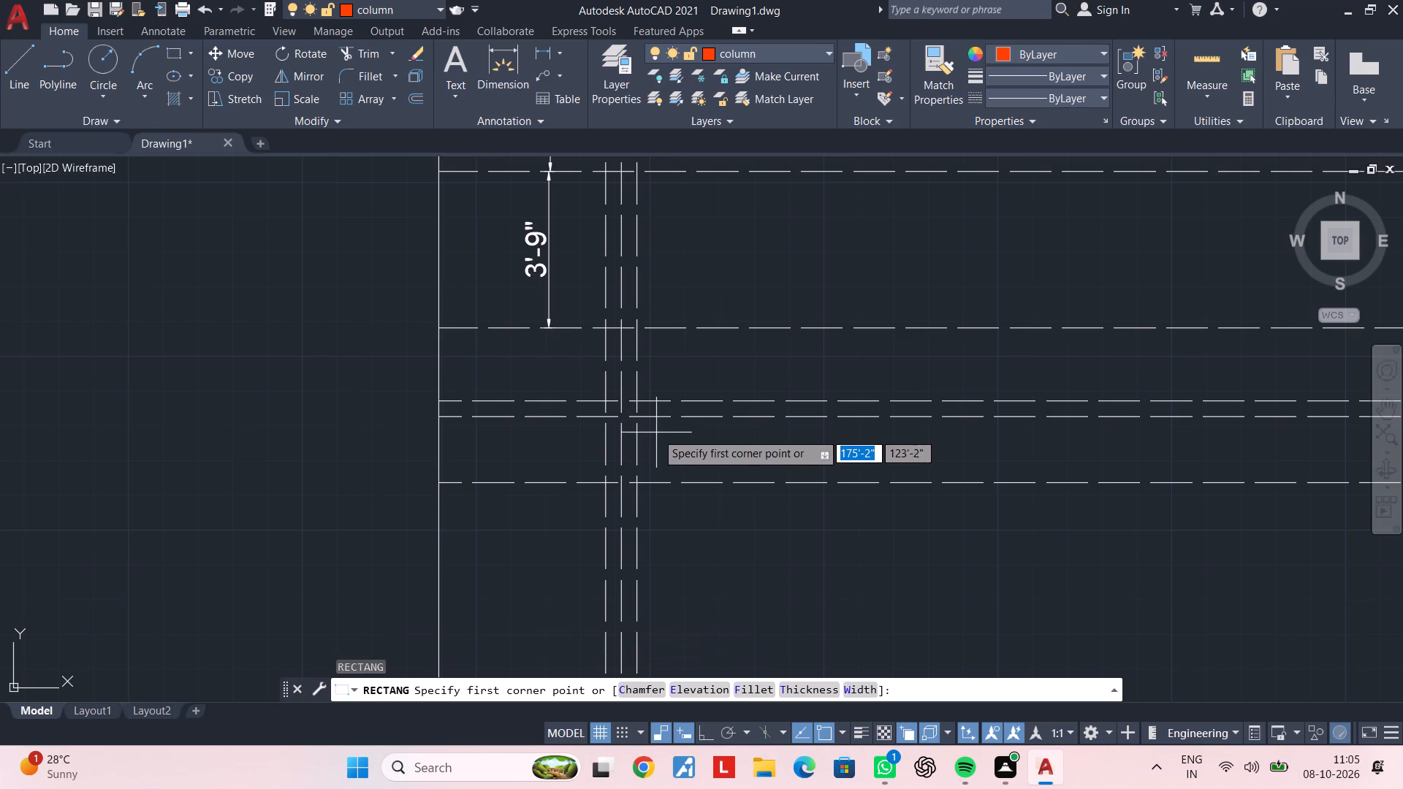
left_click(636, 397)
left_click(608, 484)
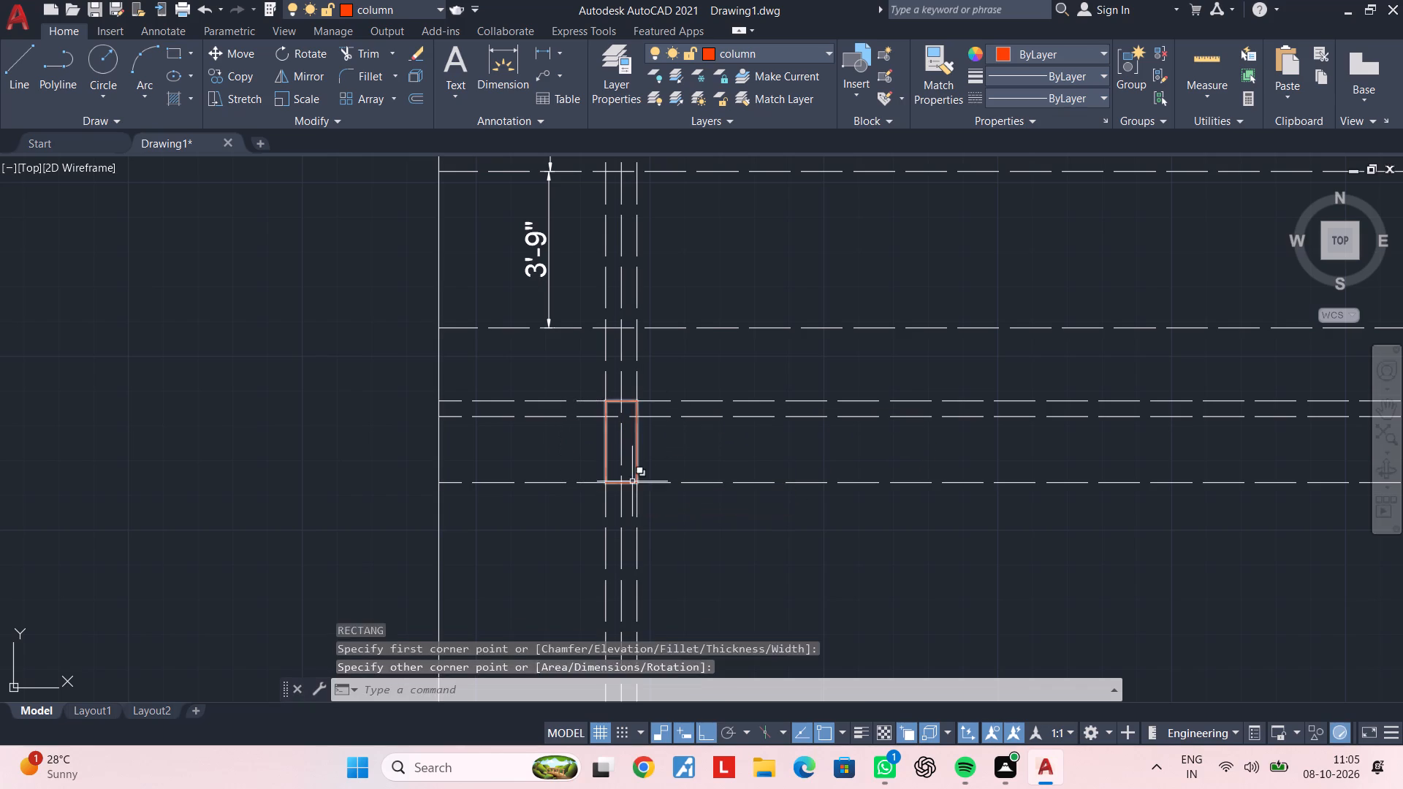
key("Escape")
key("Escape")
Delete the two vertical and two horizontal offset guide lines around the new column, keeping the original centrelines.
left_click(607, 503)
key("Delete")
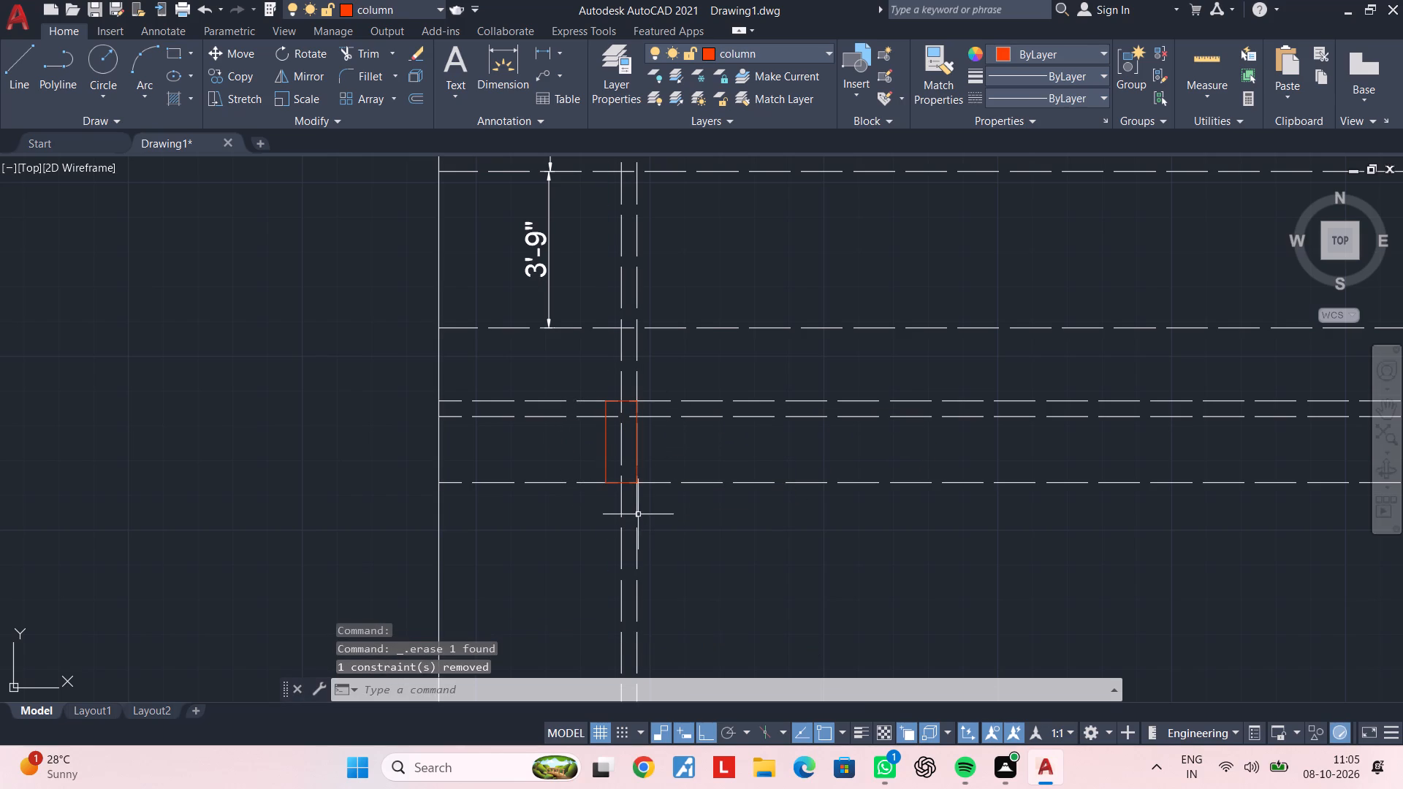
left_click(634, 517)
key("Delete")
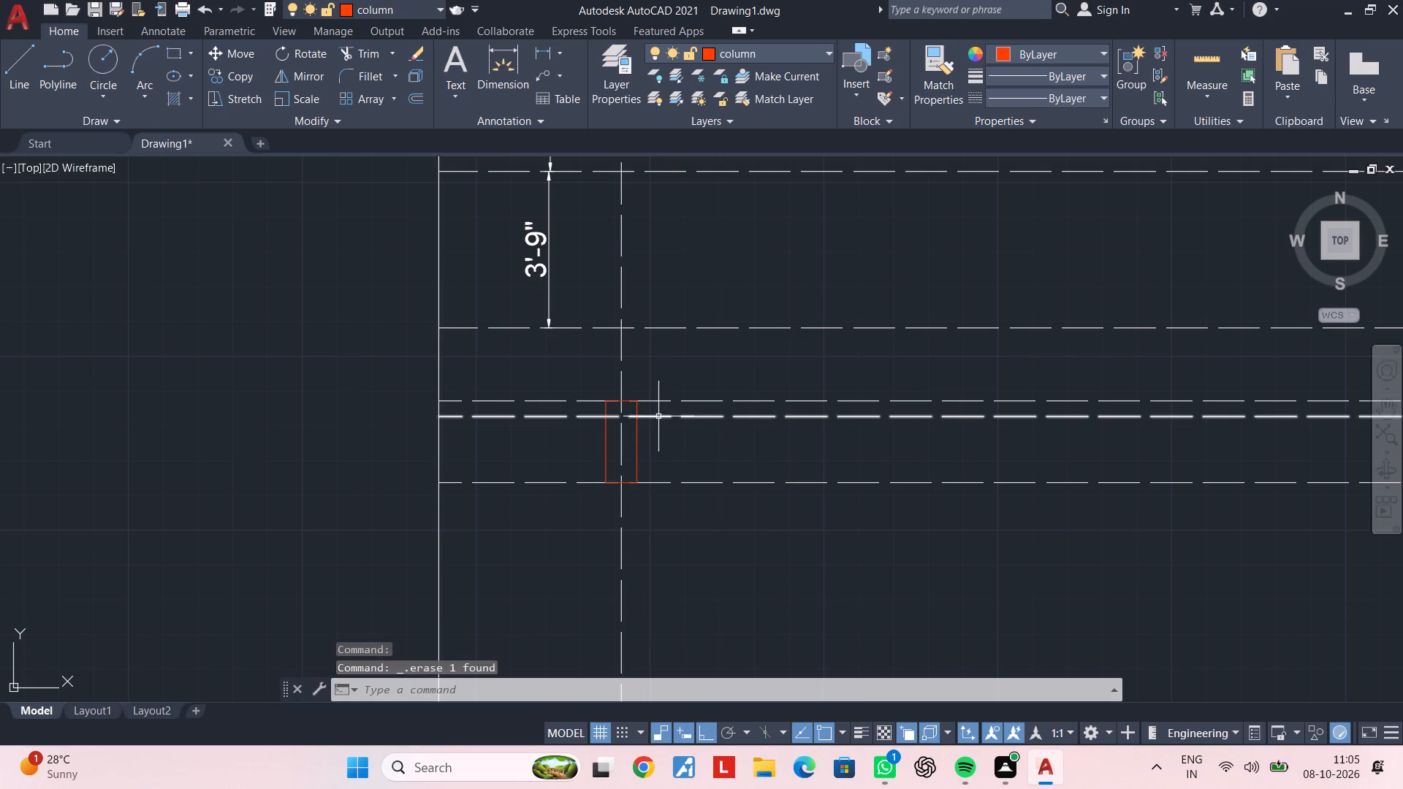
left_click(664, 400)
key("Delete")
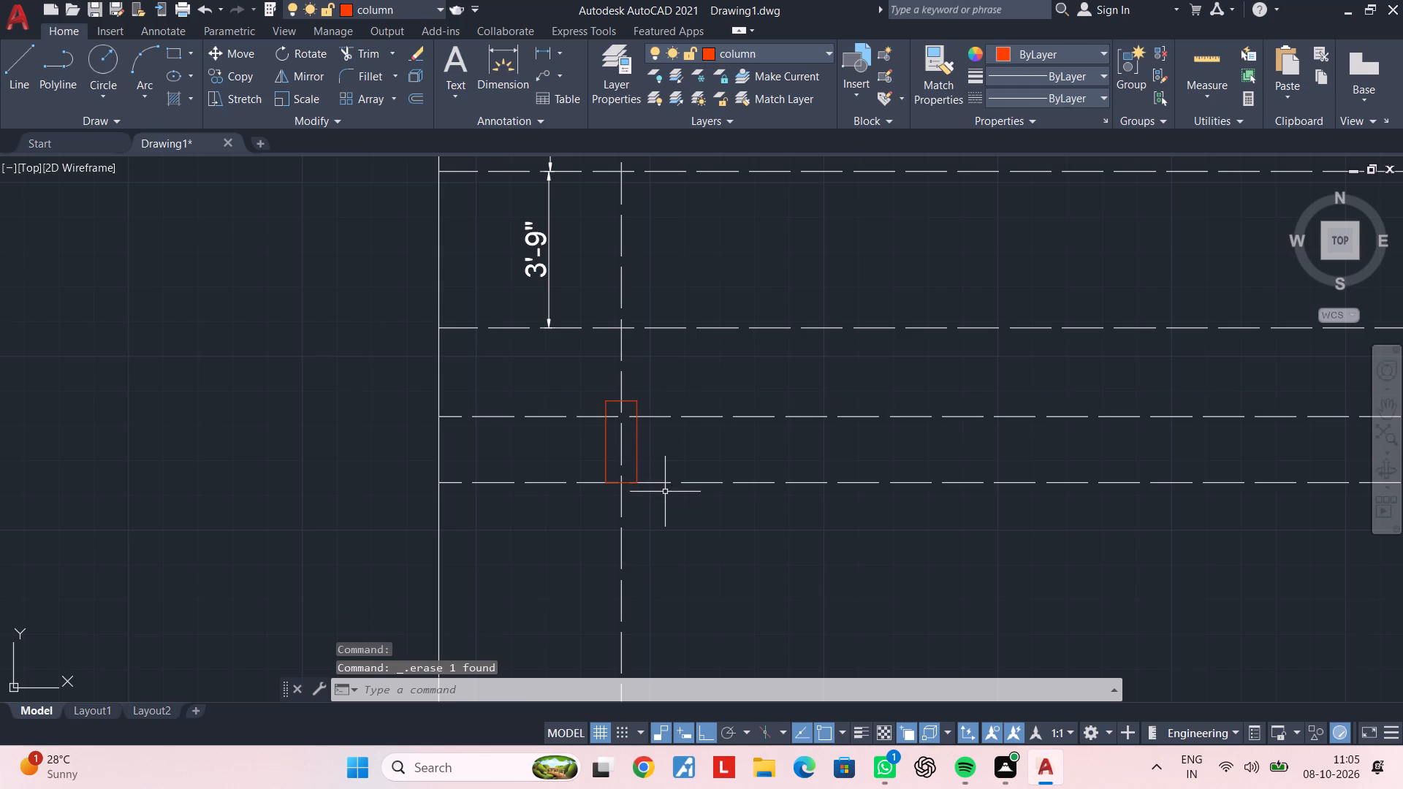
middle_click_drag(669, 499, 650, 504)
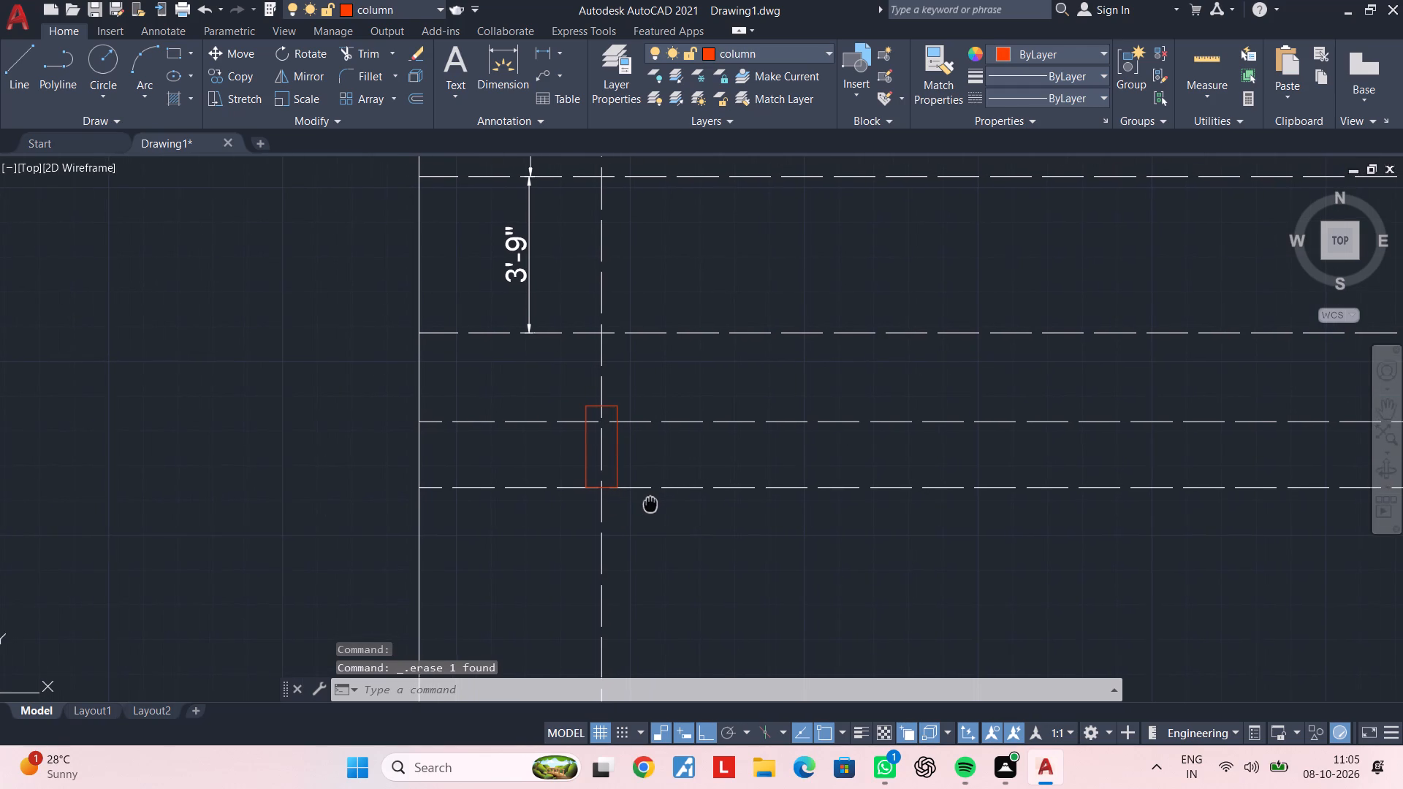
middle_click_drag(650, 504, 654, 517)
left_click(669, 502)
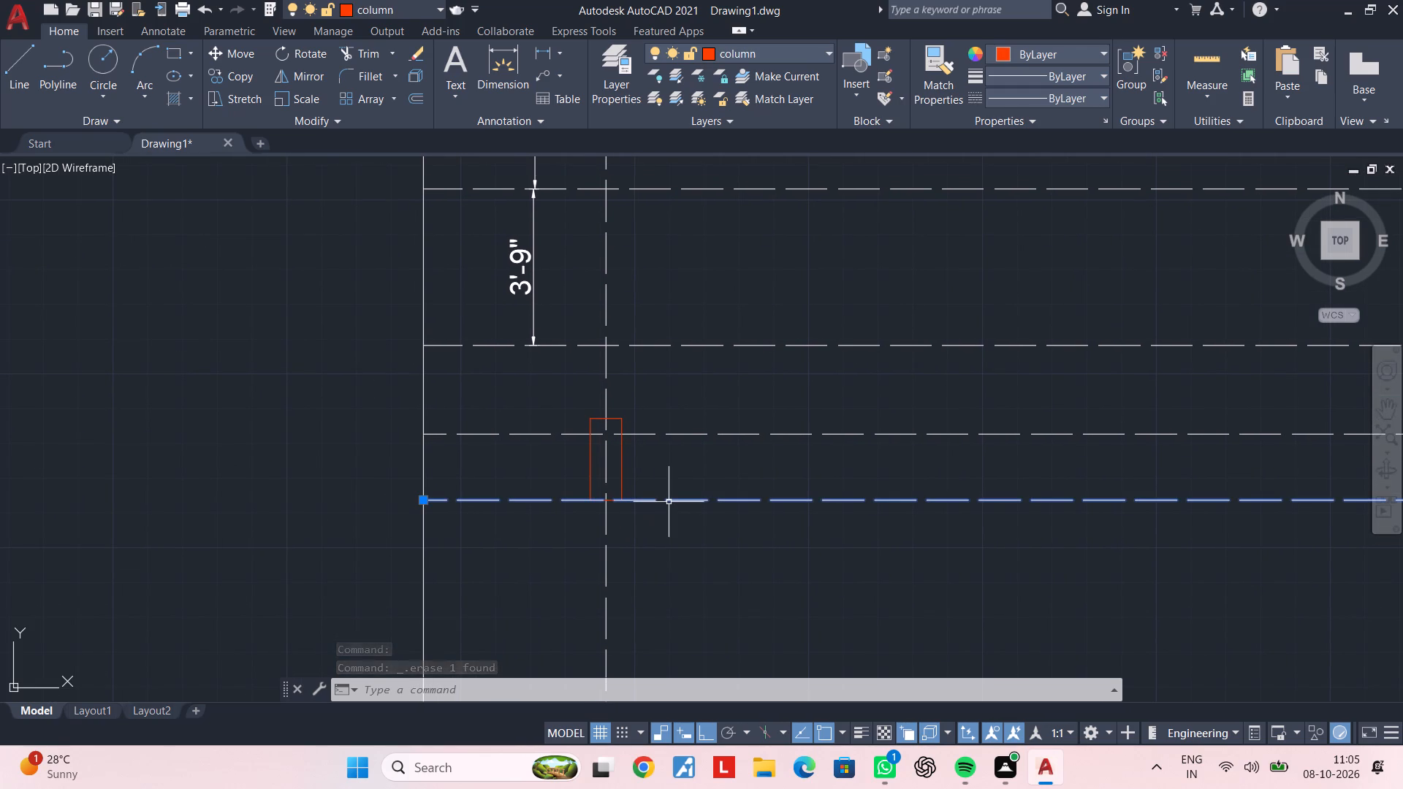
key("Delete")
Offset the next dashed horizontal line south of the new column 7.5" to the south.
middle_click_drag(642, 538, 643, 462)
scroll(653, 473, "down", 1)
middle_click_drag(653, 474, 656, 453)
key("Escape")
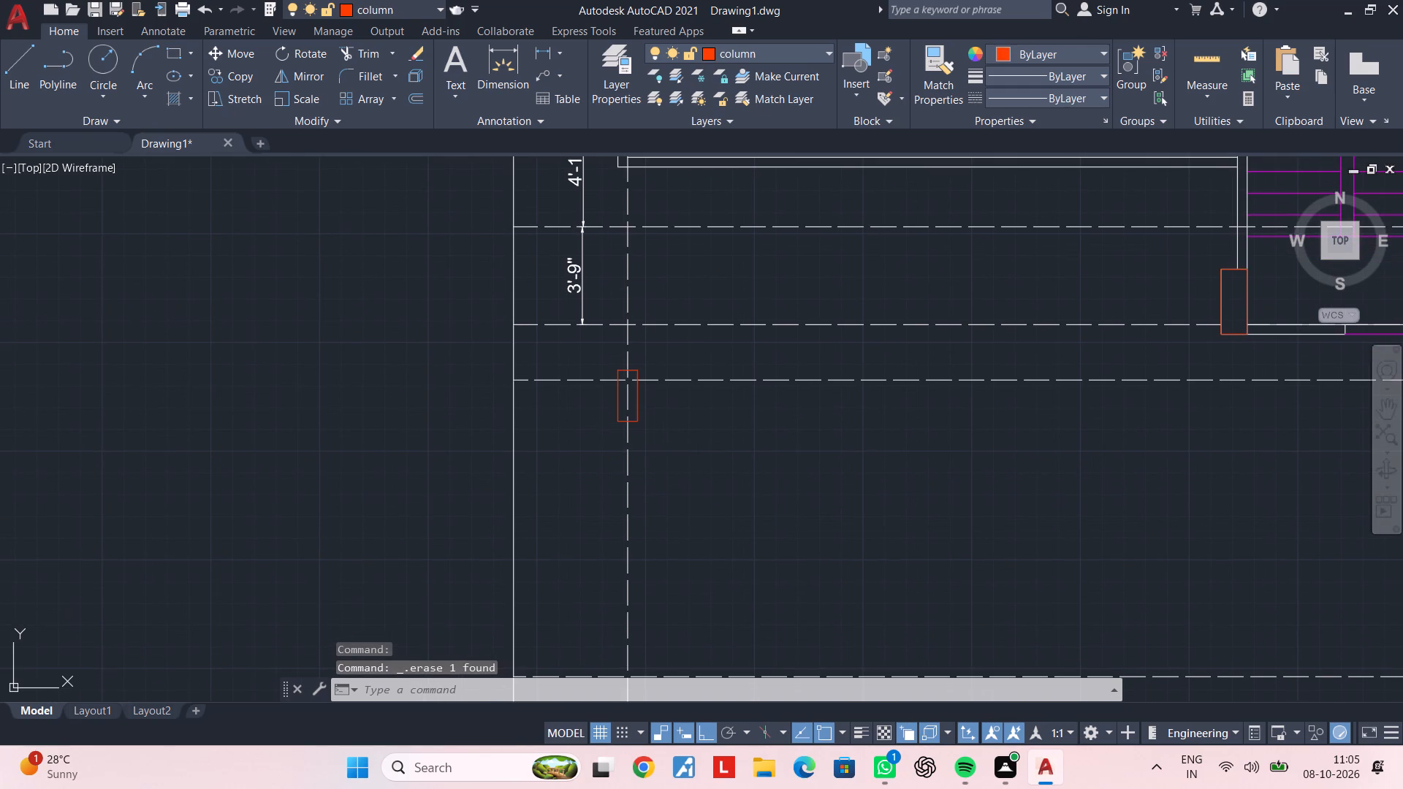
key("Escape")
key("Escape")
key("Escape")
key("Escape")
key("Escape")
key("Escape")
middle_click_drag(657, 451, 658, 415)
key("Escape")
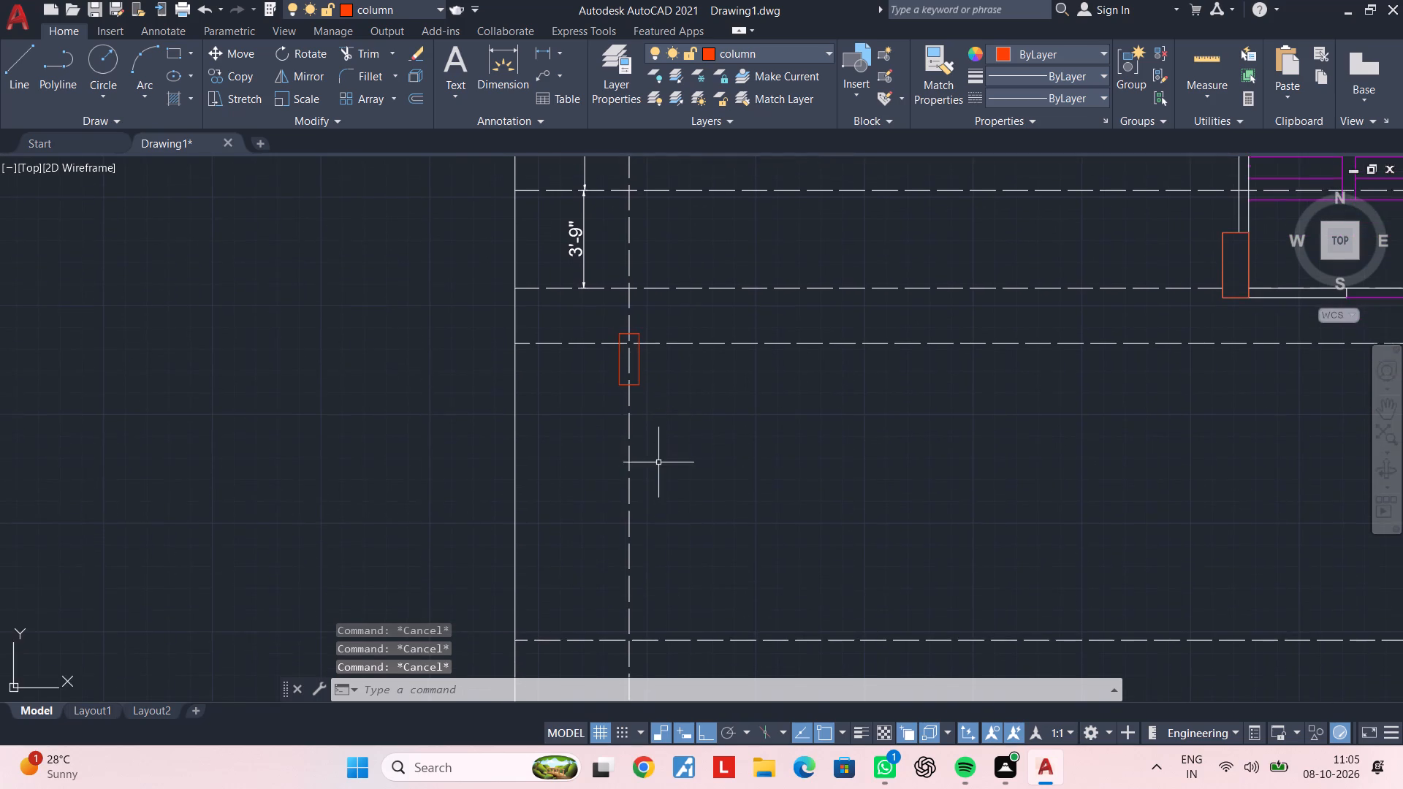
middle_click_drag(658, 463, 658, 367)
scroll(658, 367, "down", 1)
middle_click_drag(678, 484, 678, 453)
scroll(657, 454, "up", 2)
middle_click_drag(657, 454, 693, 494)
key("Escape")
key("Escape")
key("Escape")
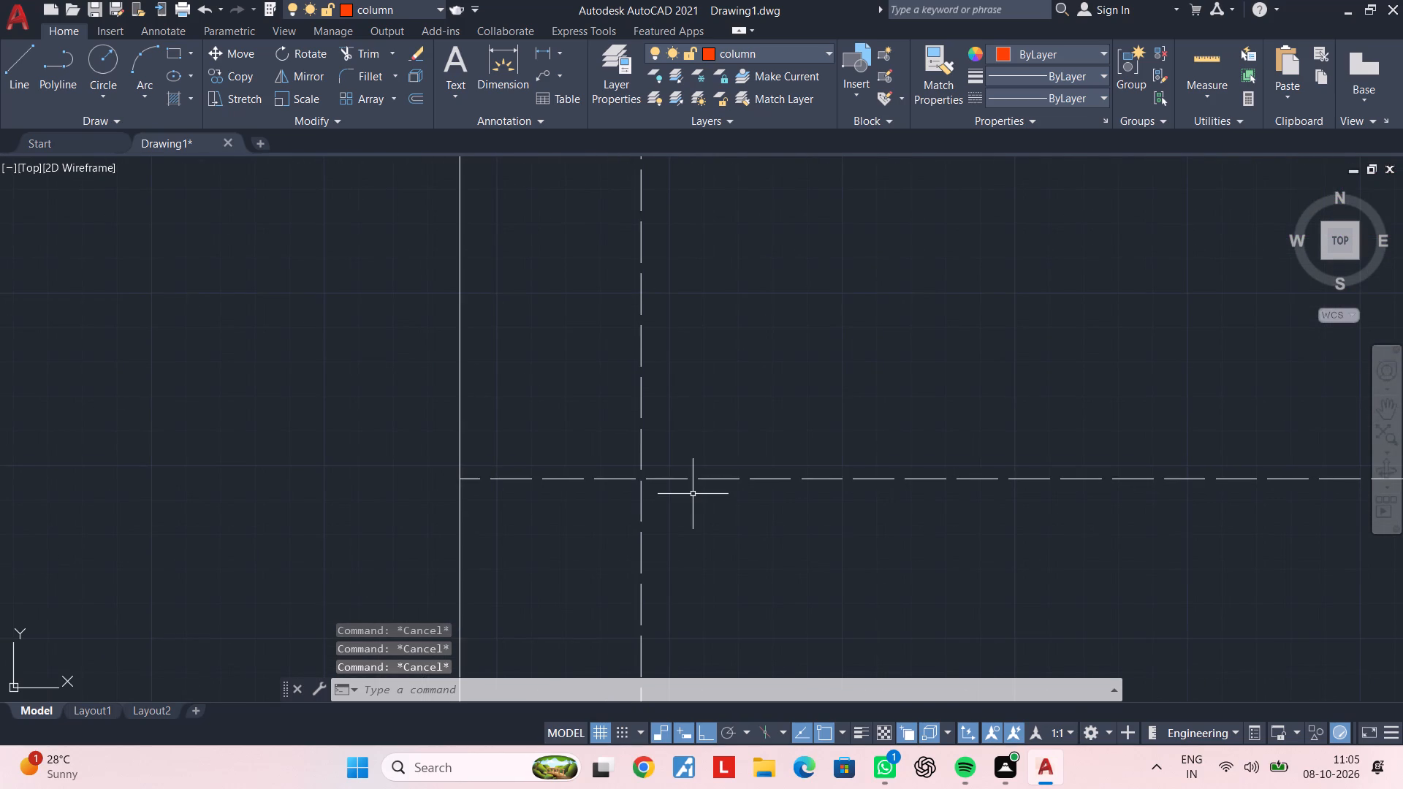
type("of")
key("space")
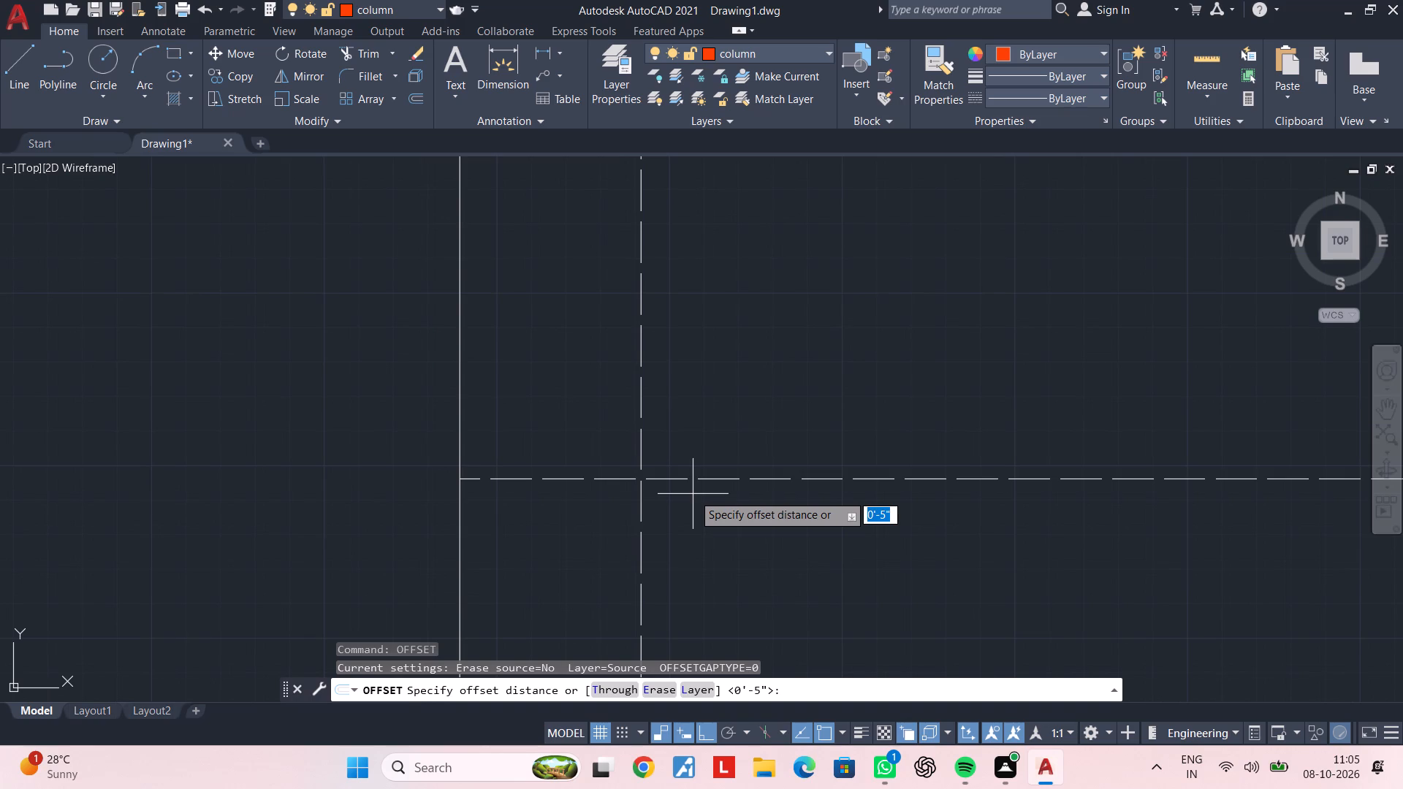
type("7.5\"")
key("Return")
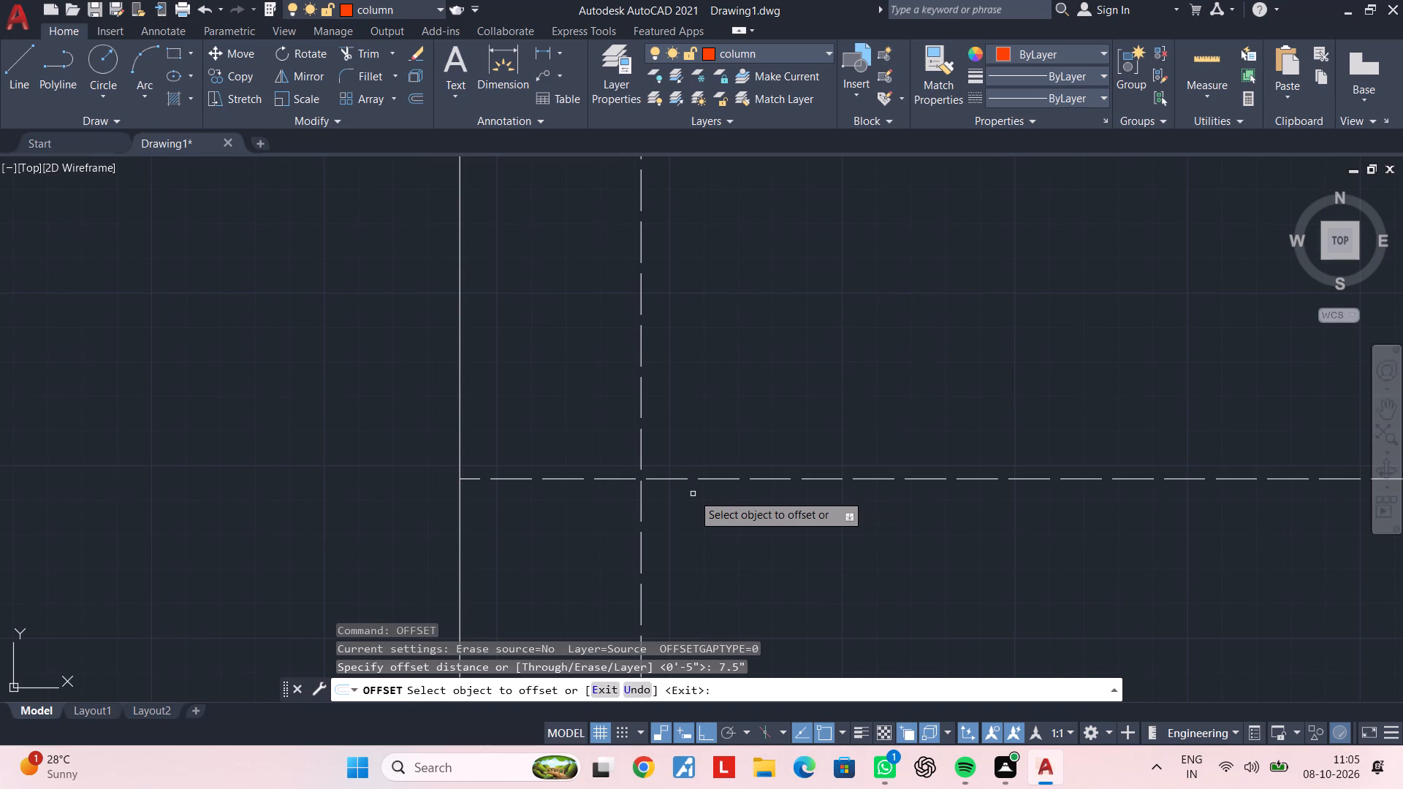
left_click(672, 479)
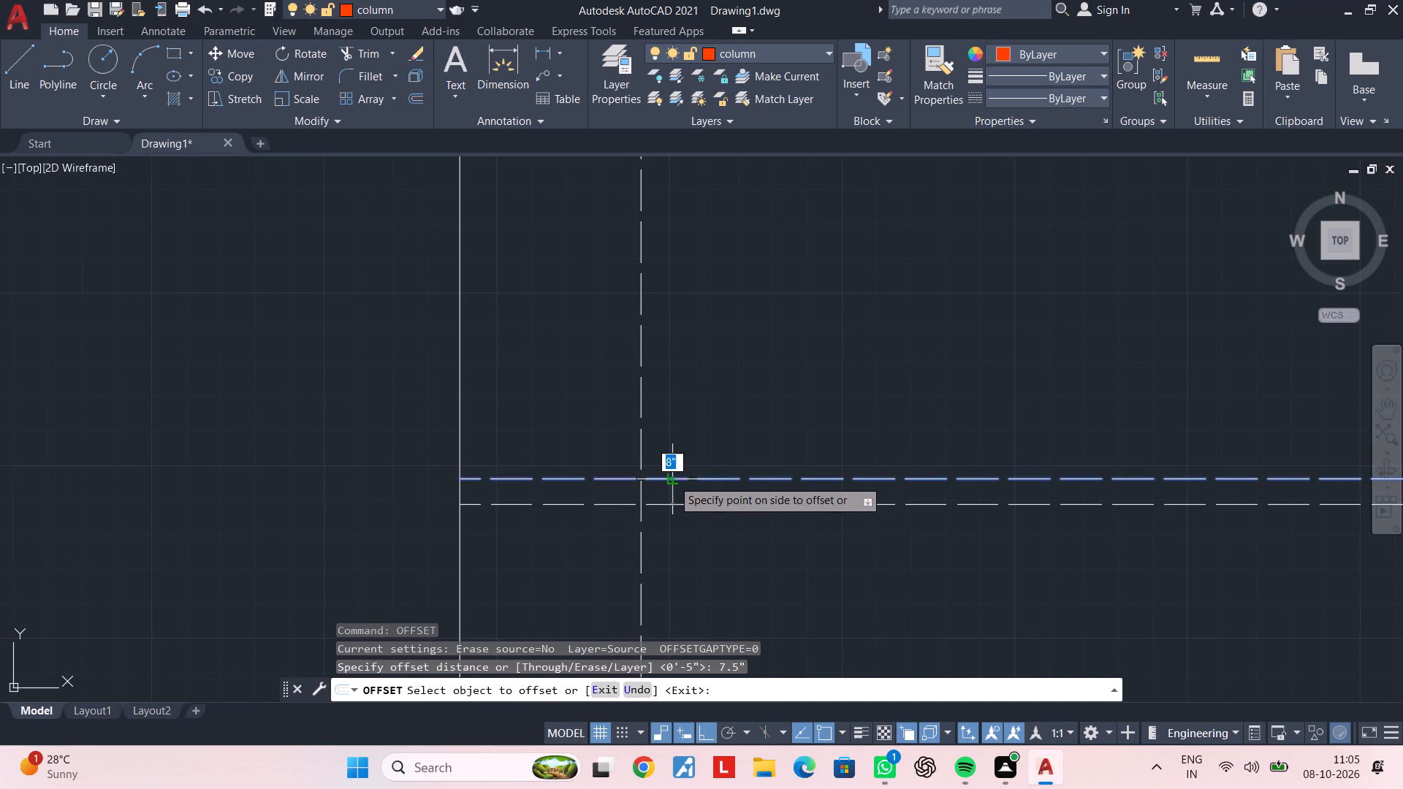
left_click(673, 498)
key("space")
Offset the same original dashed horizontal line 1'4" to the north.
key("space")
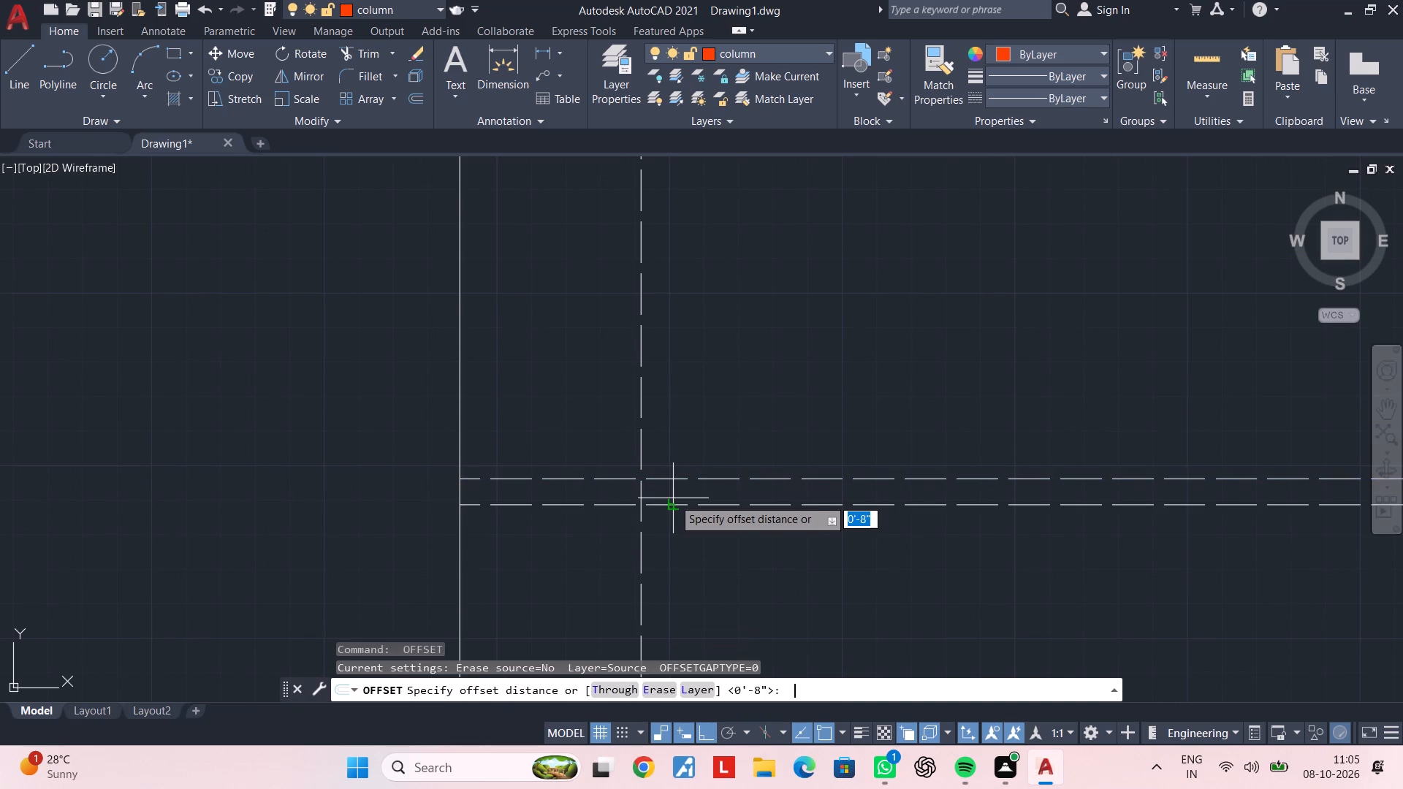
type("1'4\"")
key("Return")
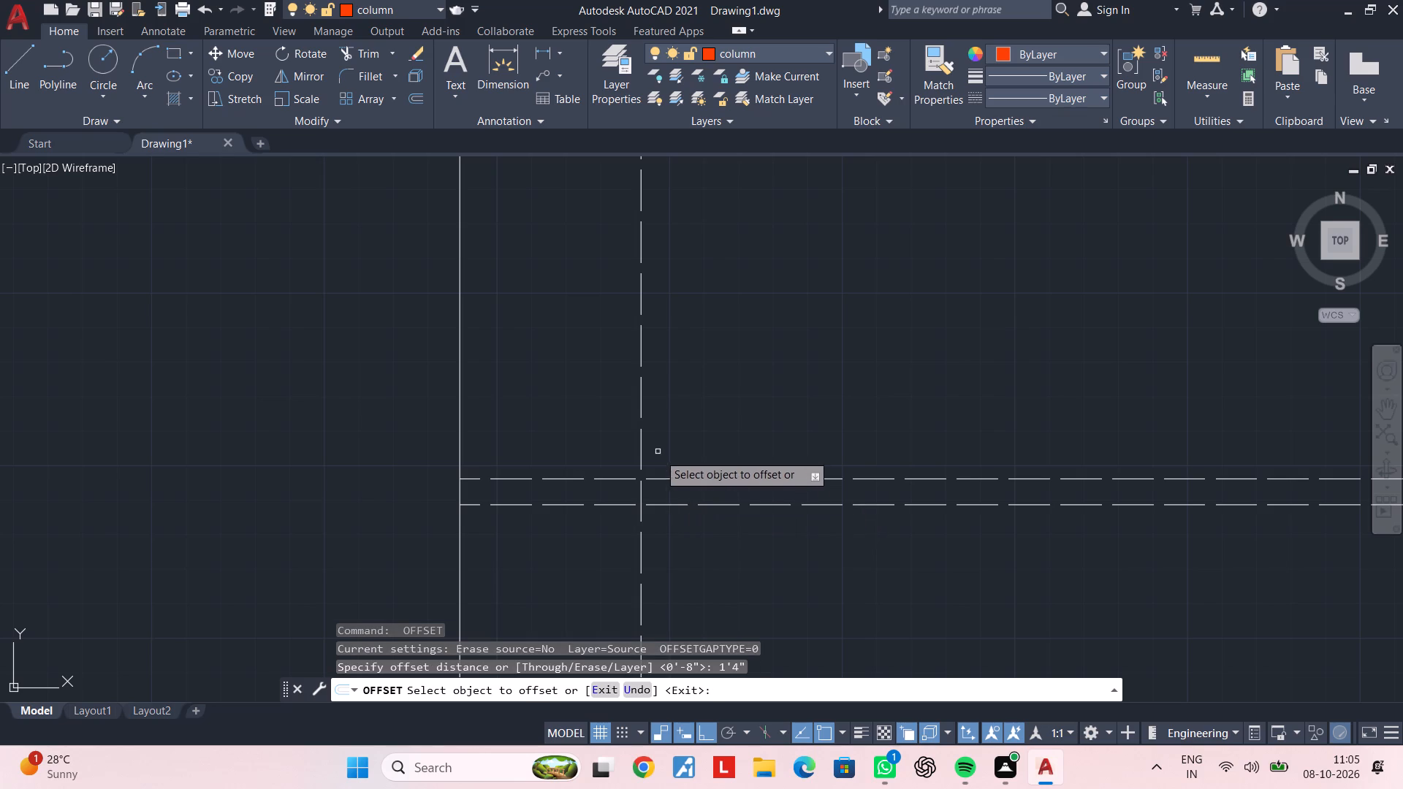
left_click(672, 479)
left_click(683, 398)
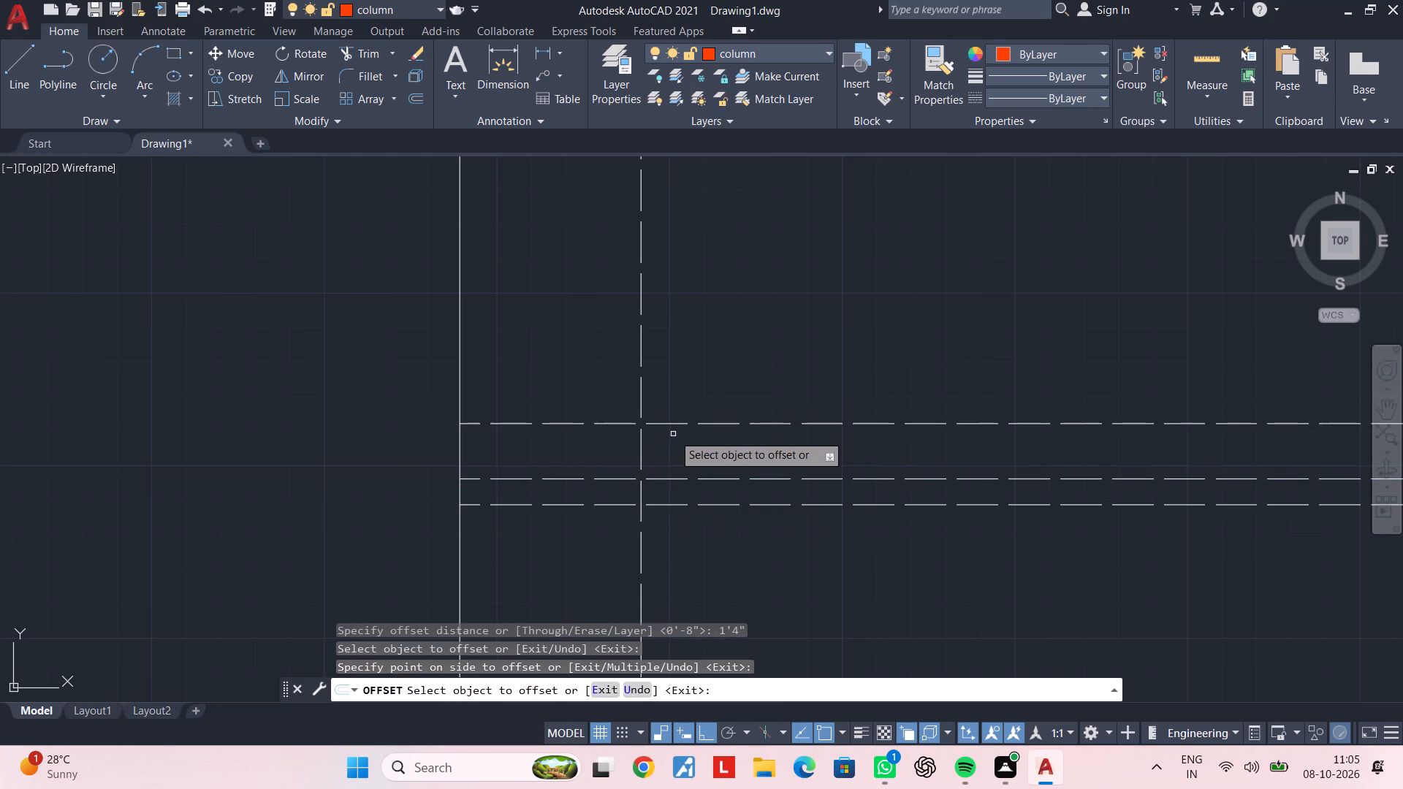
key("space")
Offset the dashed vertical centreline crossing these guides 4.5" to both the west and east sides.
key("space")
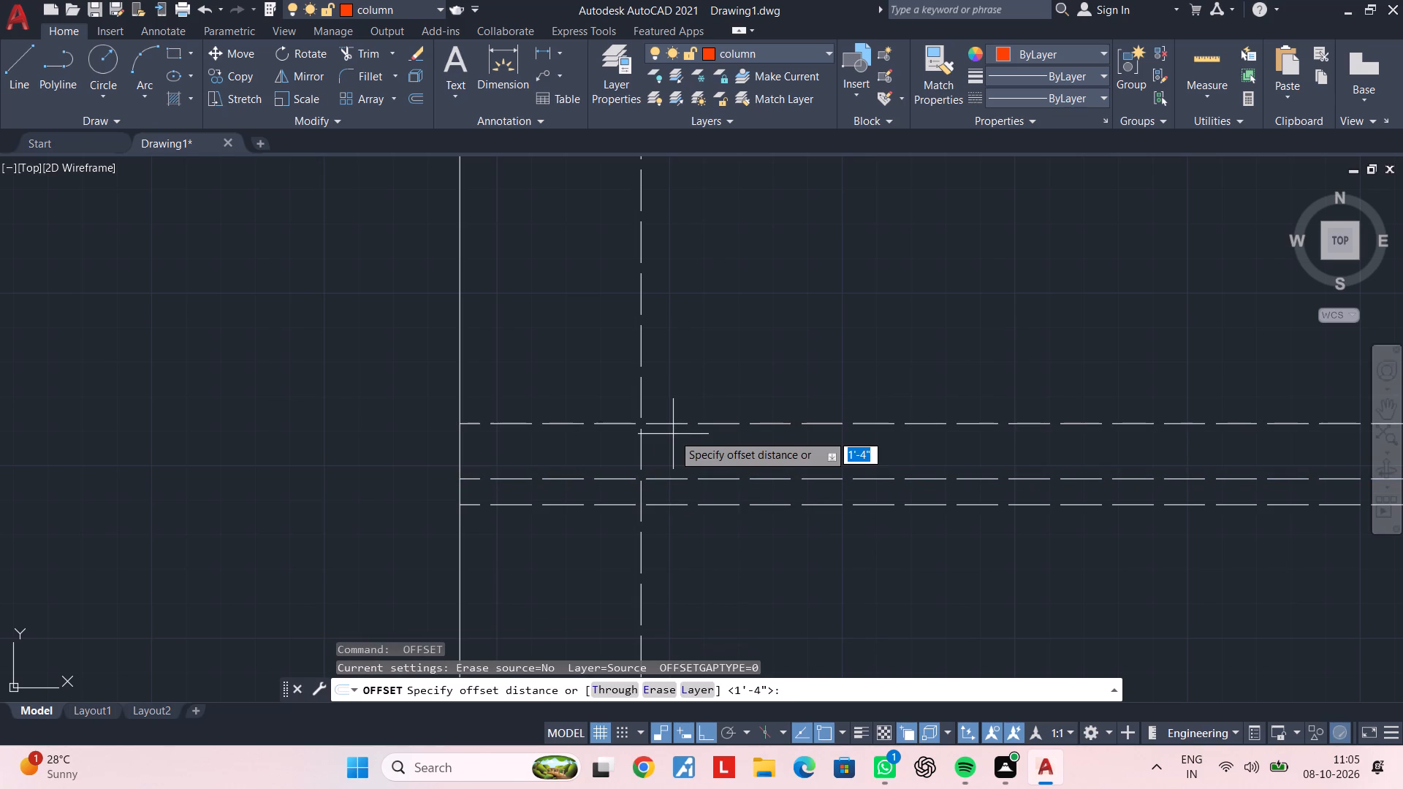
type("4.5\"")
key("Return")
left_click(641, 437)
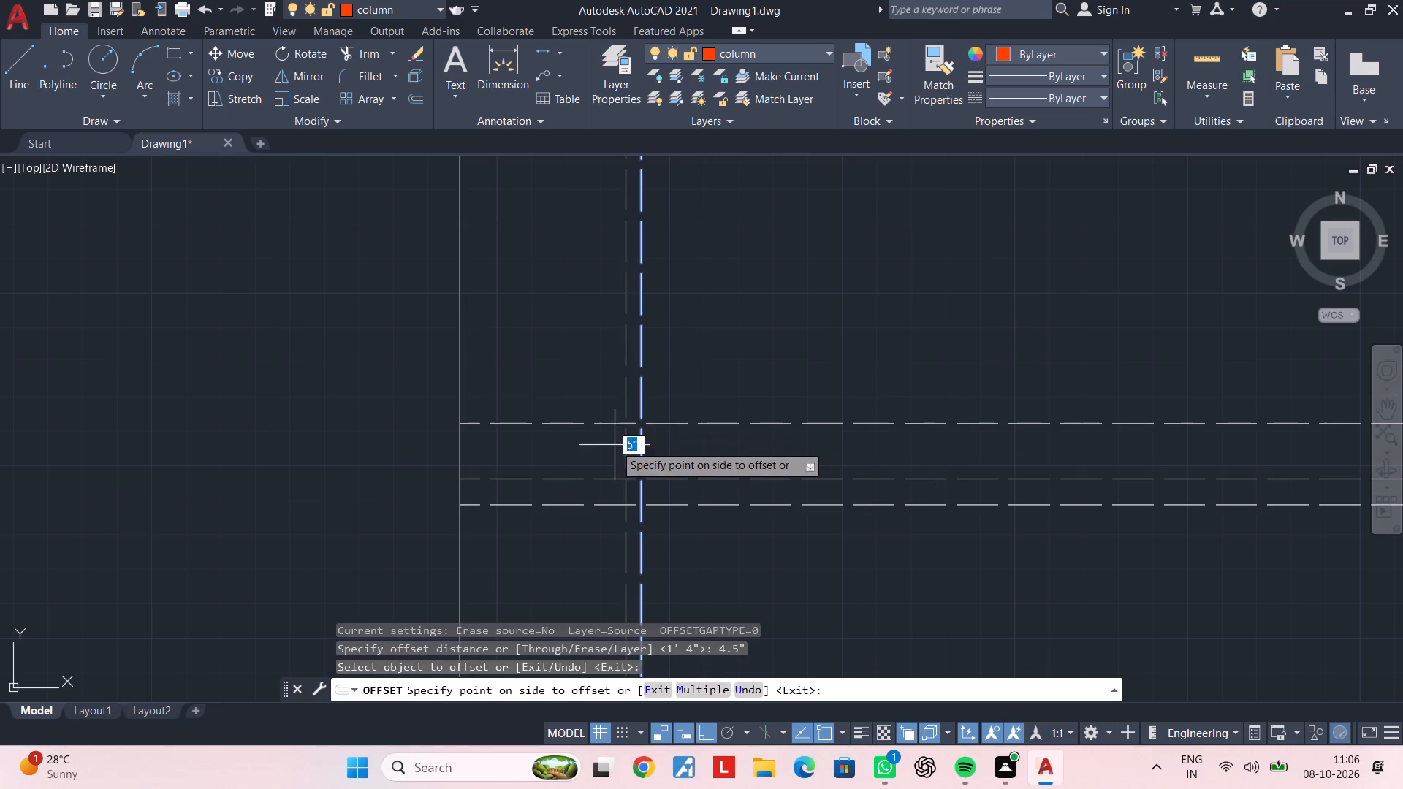
left_click(615, 445)
left_click(643, 449)
left_click(711, 449)
key("Escape")
key("Escape")
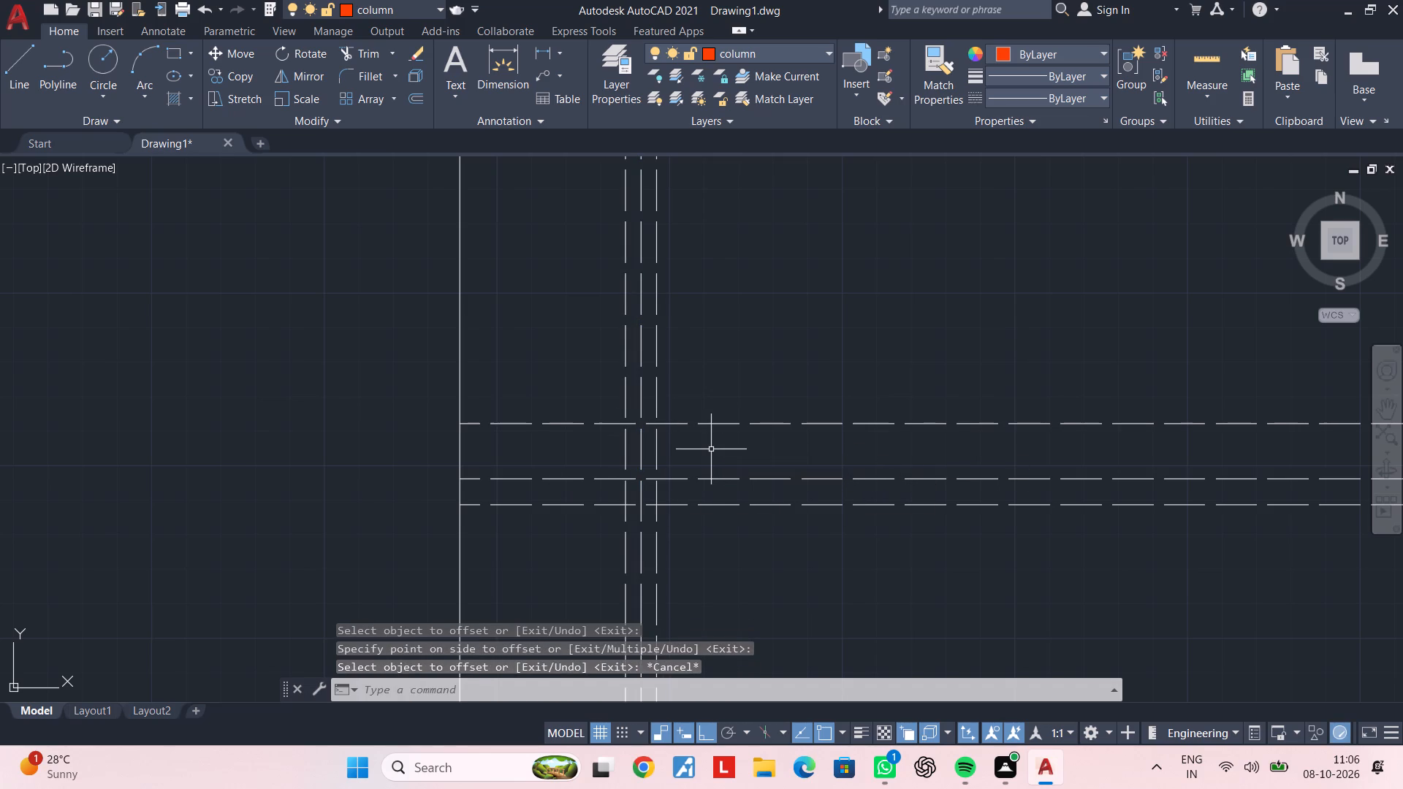
Draw a rectangular column between the vertical 4.5" guides, from the 1'4" north guide to the 7.5" south guide.
type("rec")
key("space")
left_click(625, 425)
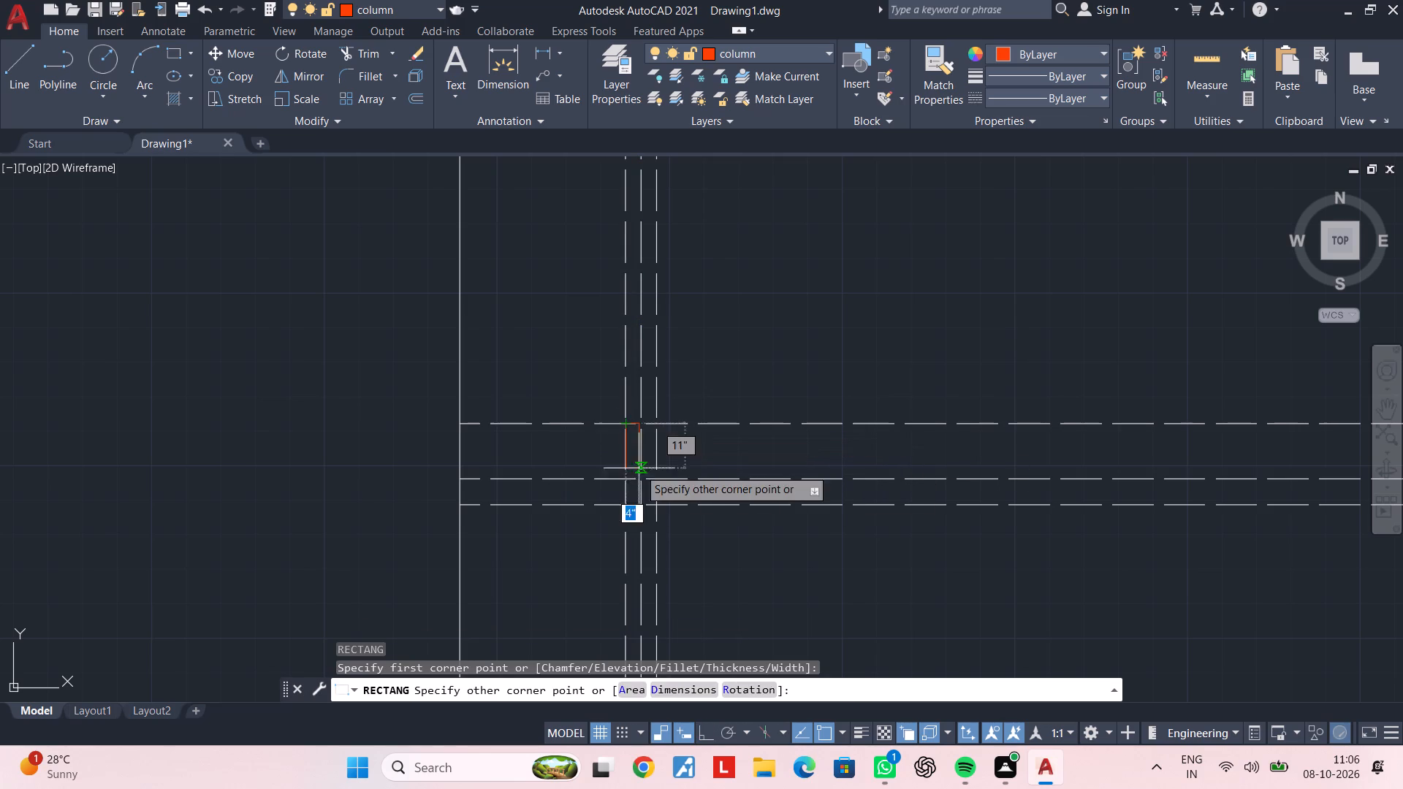
left_click(656, 506)
key("Escape")
key("Escape")
key("Escape")
Delete the two horizontal and two vertical offset guide lines around the southern column.
left_click(712, 414)
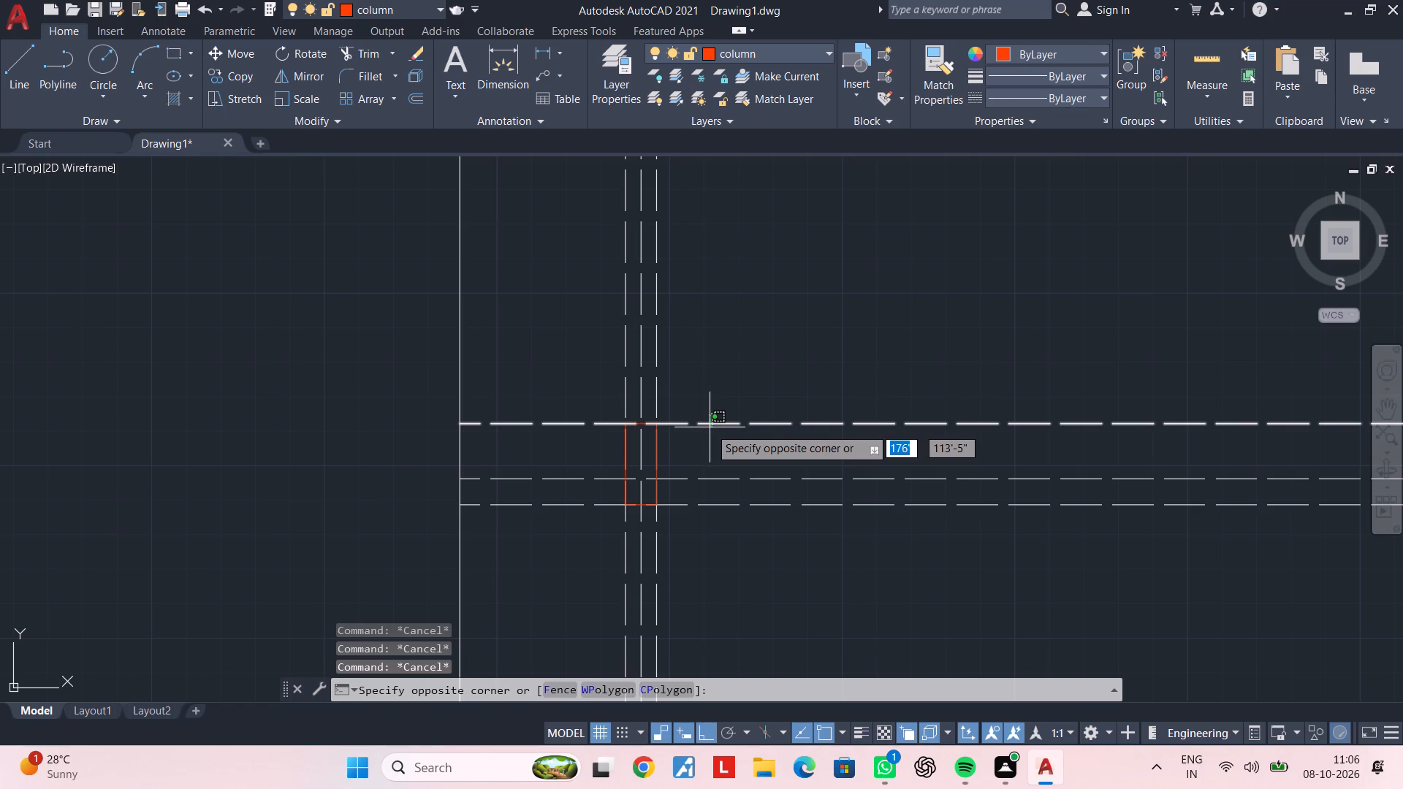
left_click(710, 427)
key("Delete")
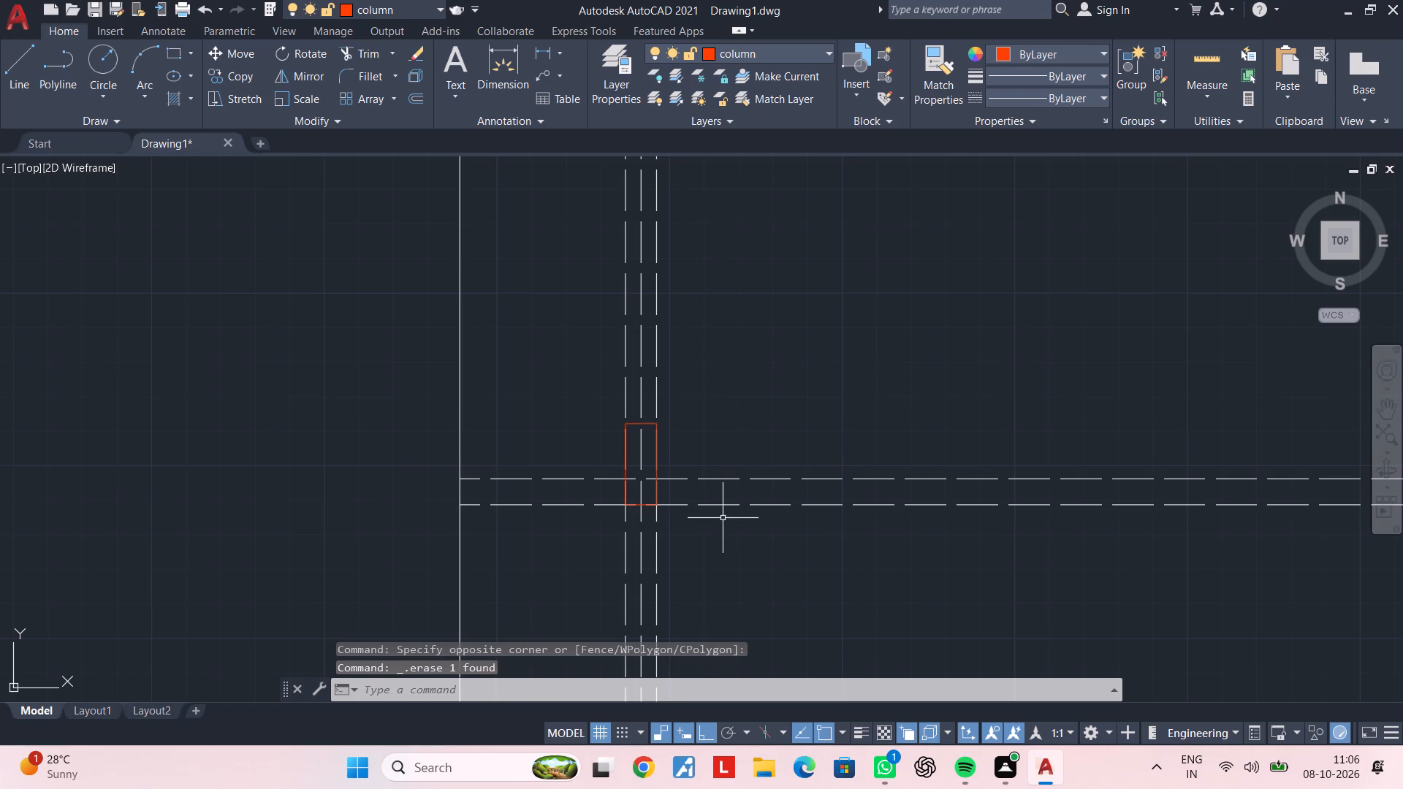
left_click(724, 505)
key("Delete")
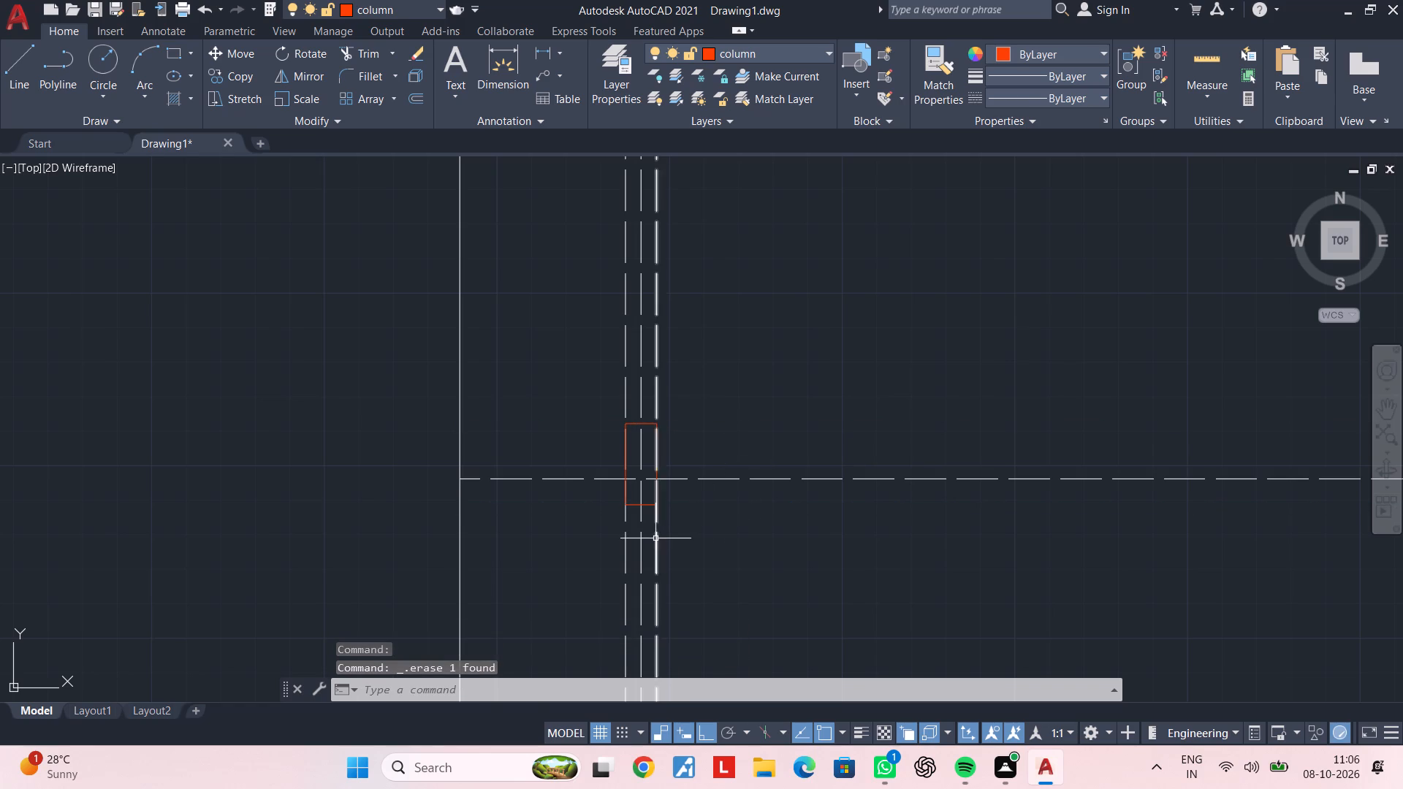
left_click(654, 538)
key("Delete")
left_click(626, 545)
key("Delete")
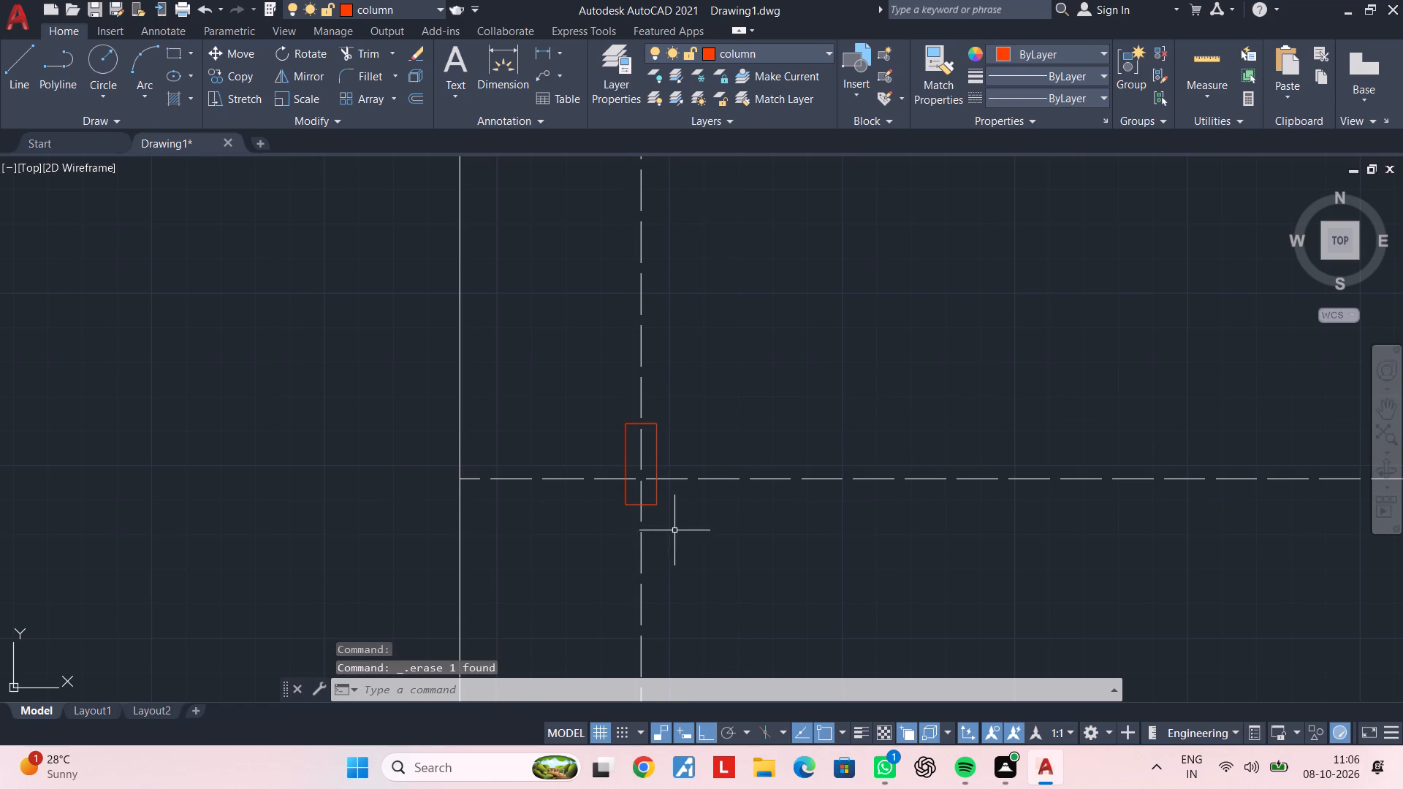
Trim the dashed vertical and horizontal centreline segments inside the southern column.
middle_click(674, 530)
key("Escape")
key("Escape")
key("Escape")
type("tr")
key("space")
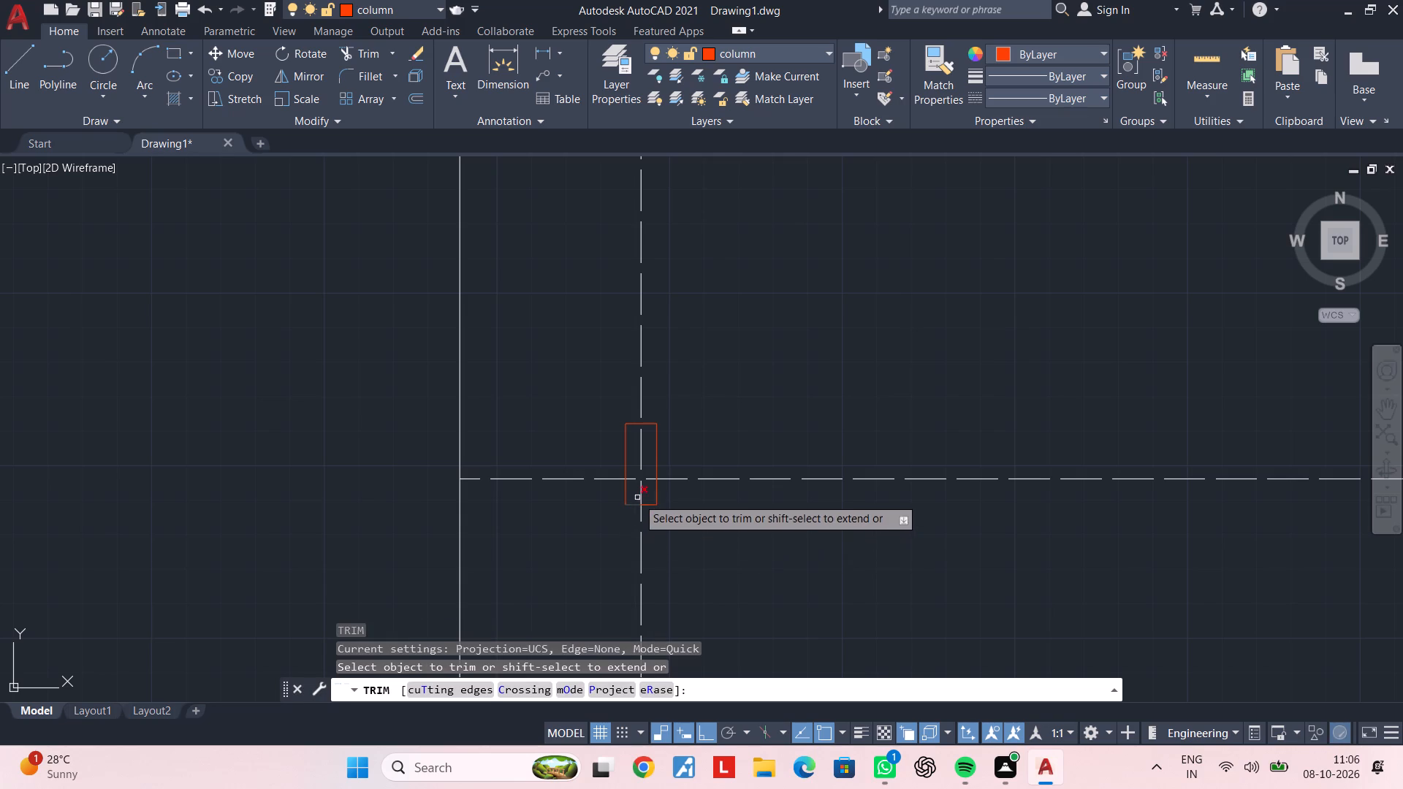
left_click(639, 481)
left_click(642, 474)
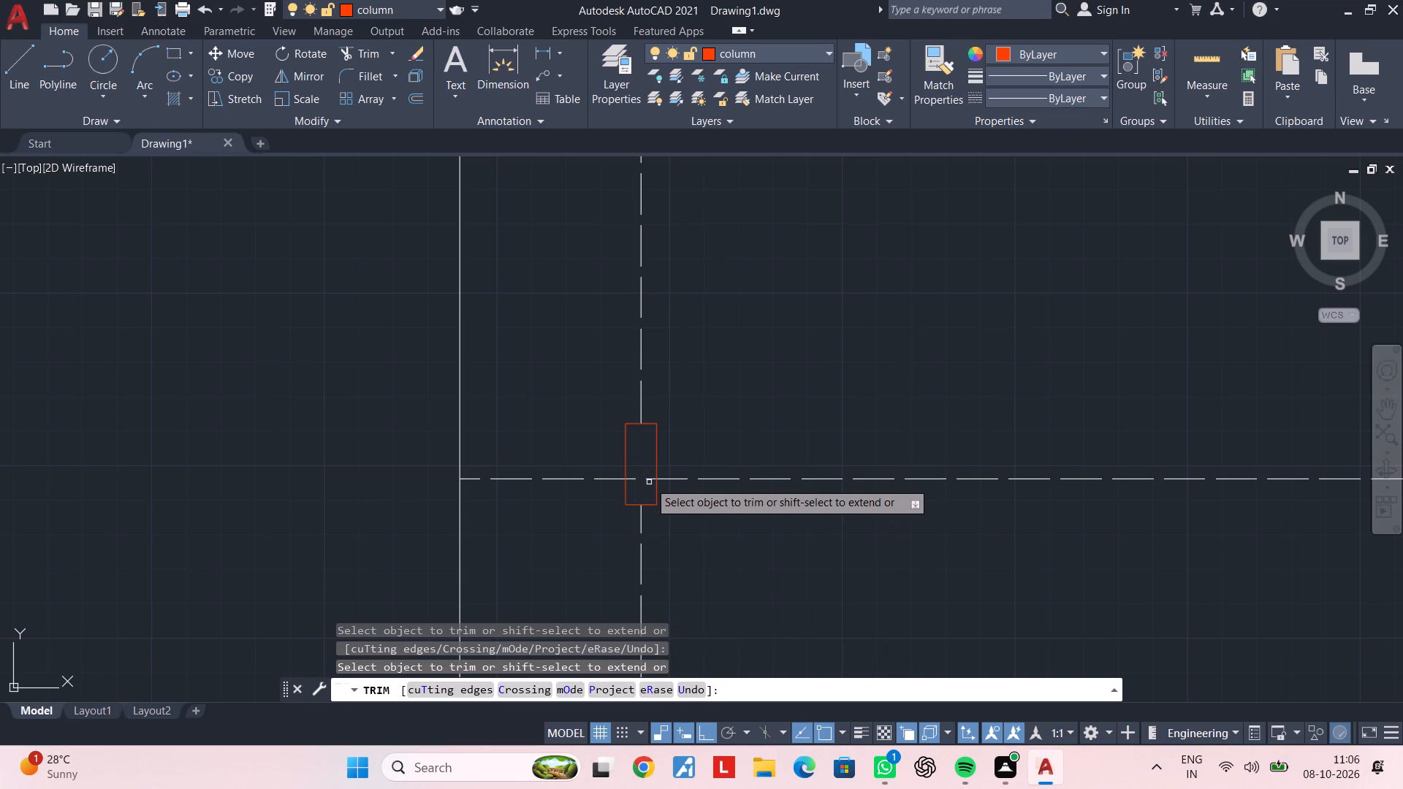
left_click(649, 479)
Trim the dashed centreline segments inside the column just south of the 3'-9" dimension.
scroll(664, 450, "down", 3)
middle_click_drag(689, 376, 692, 451)
scroll(652, 404, "up", 4)
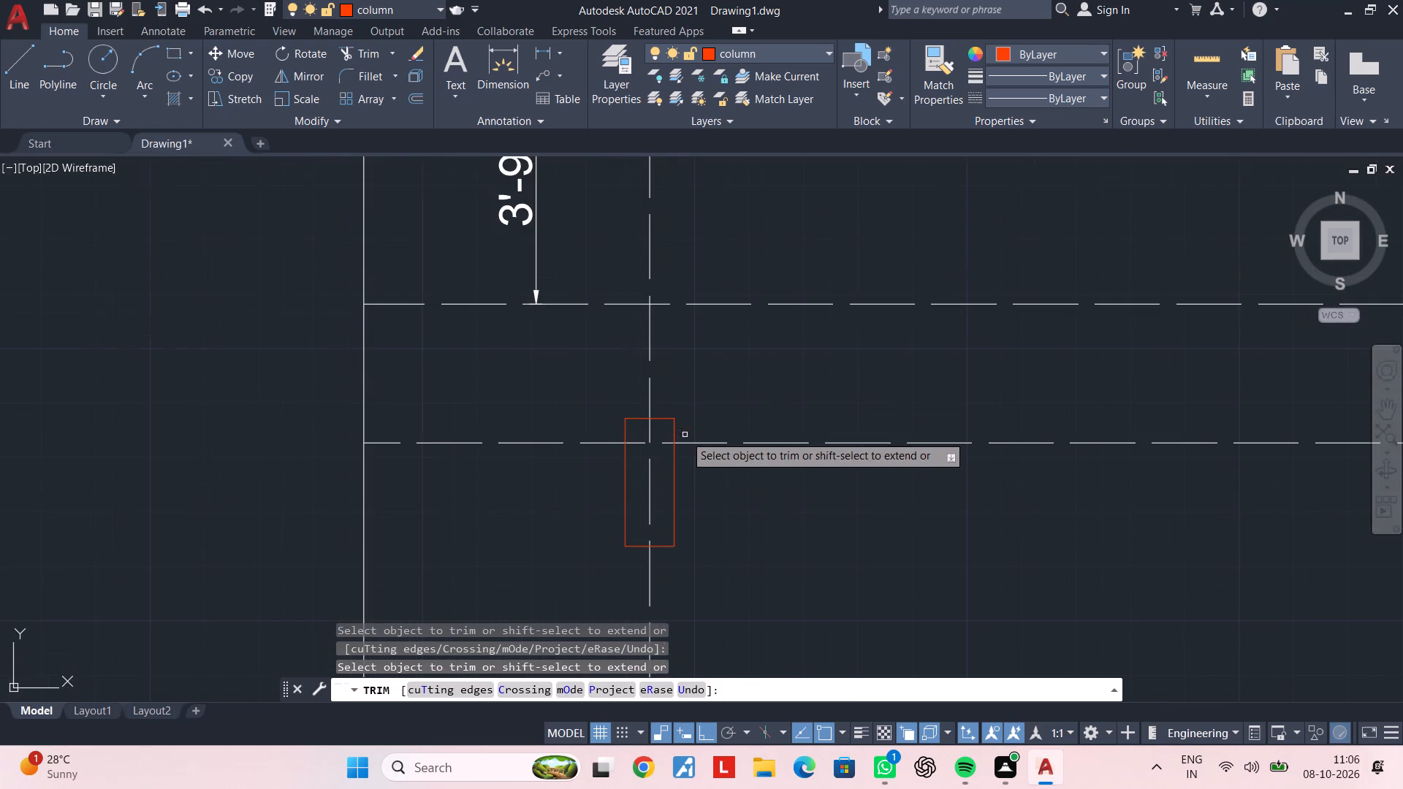
left_click(666, 443)
left_click(648, 440)
left_click(646, 443)
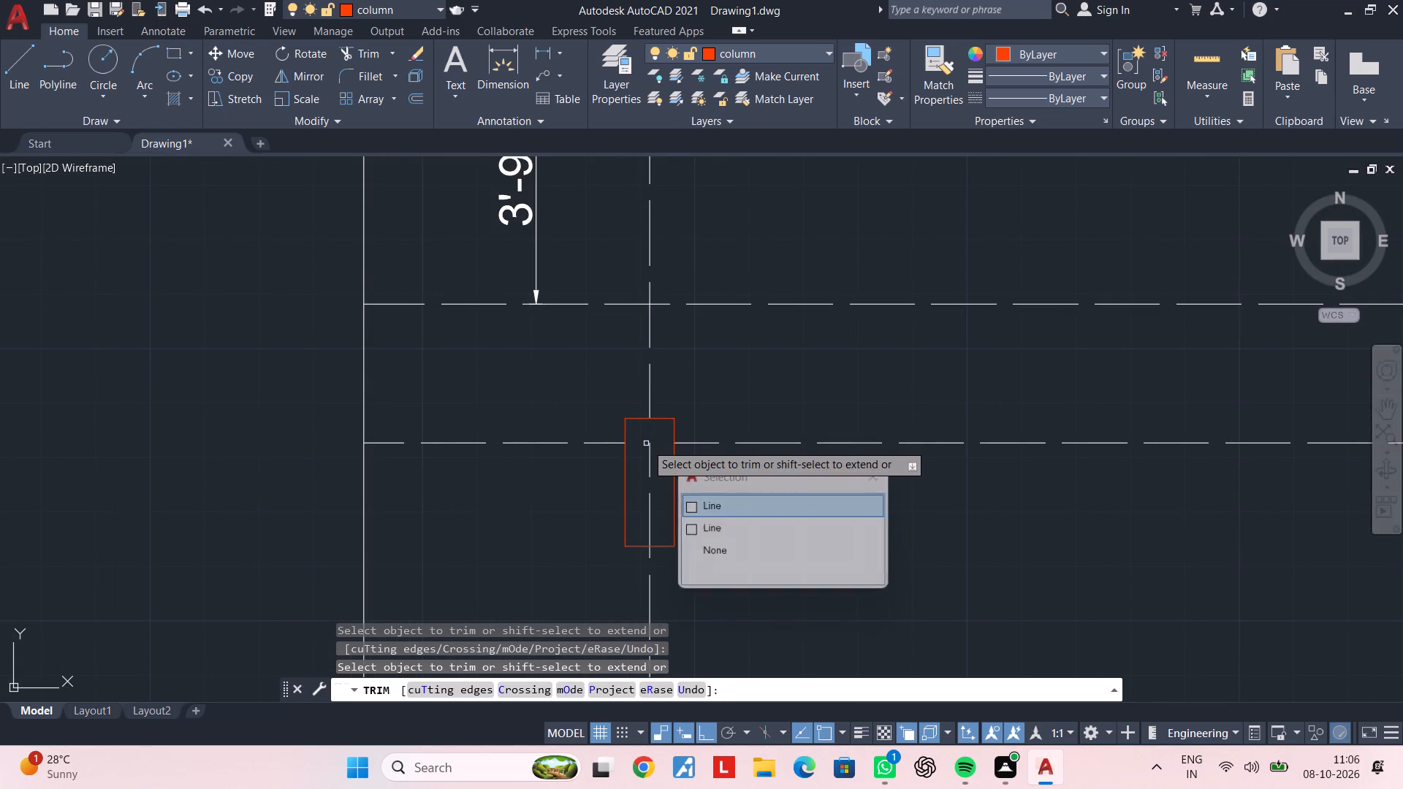
left_click(649, 450)
scroll(696, 455, "down", 3)
key("Escape")
middle_click_drag(712, 466, 666, 397)
key("Escape")
key("Escape")
middle_click_drag(704, 457, 661, 385)
key("Escape")
key("Escape")
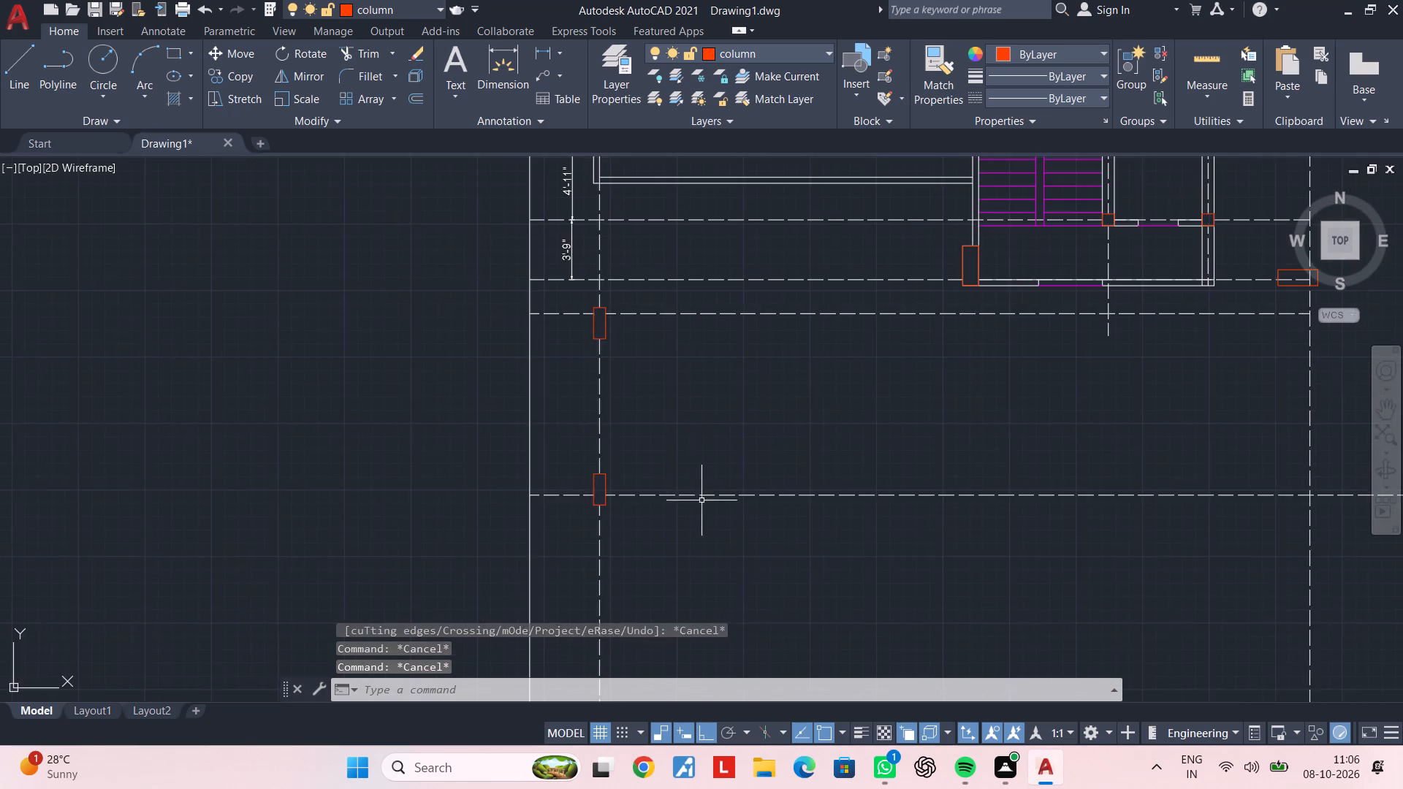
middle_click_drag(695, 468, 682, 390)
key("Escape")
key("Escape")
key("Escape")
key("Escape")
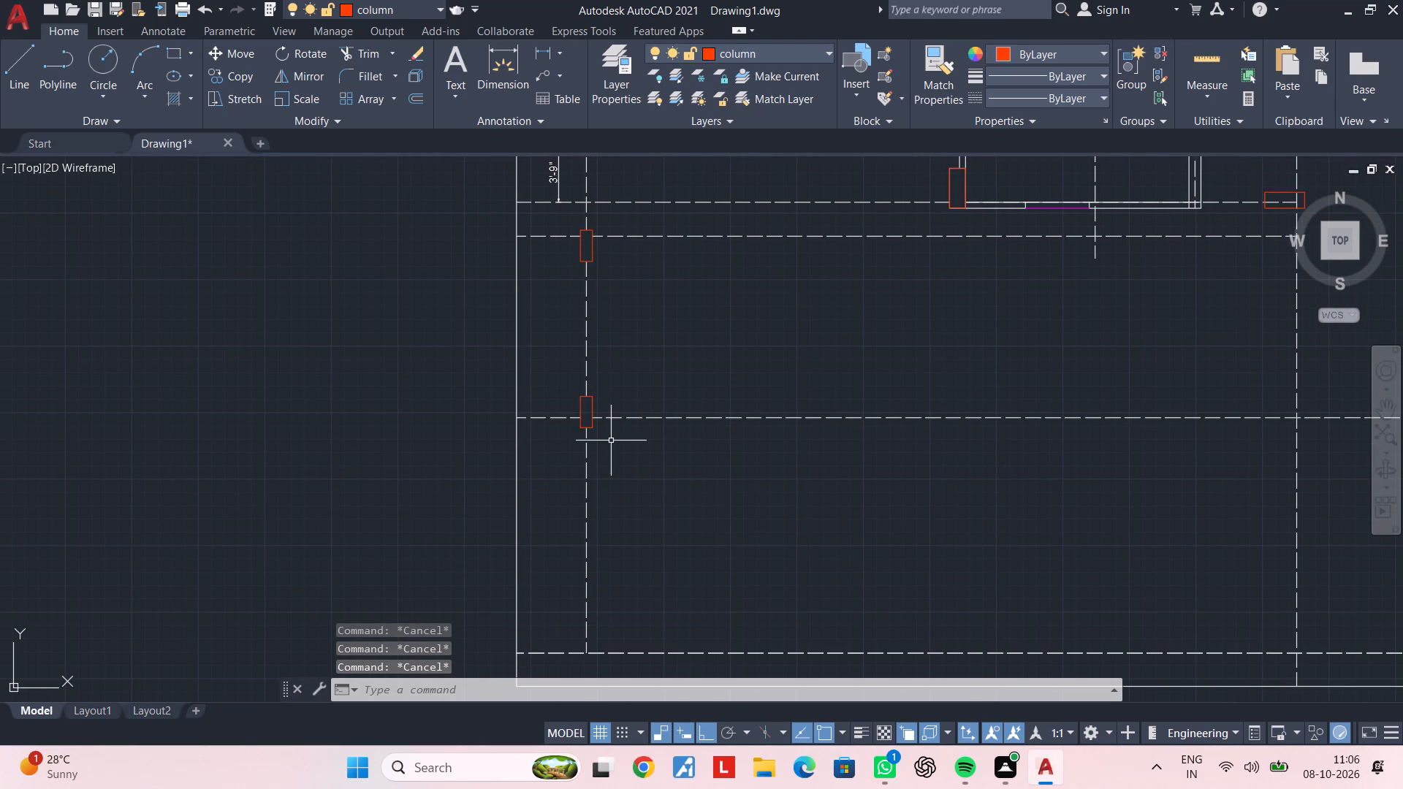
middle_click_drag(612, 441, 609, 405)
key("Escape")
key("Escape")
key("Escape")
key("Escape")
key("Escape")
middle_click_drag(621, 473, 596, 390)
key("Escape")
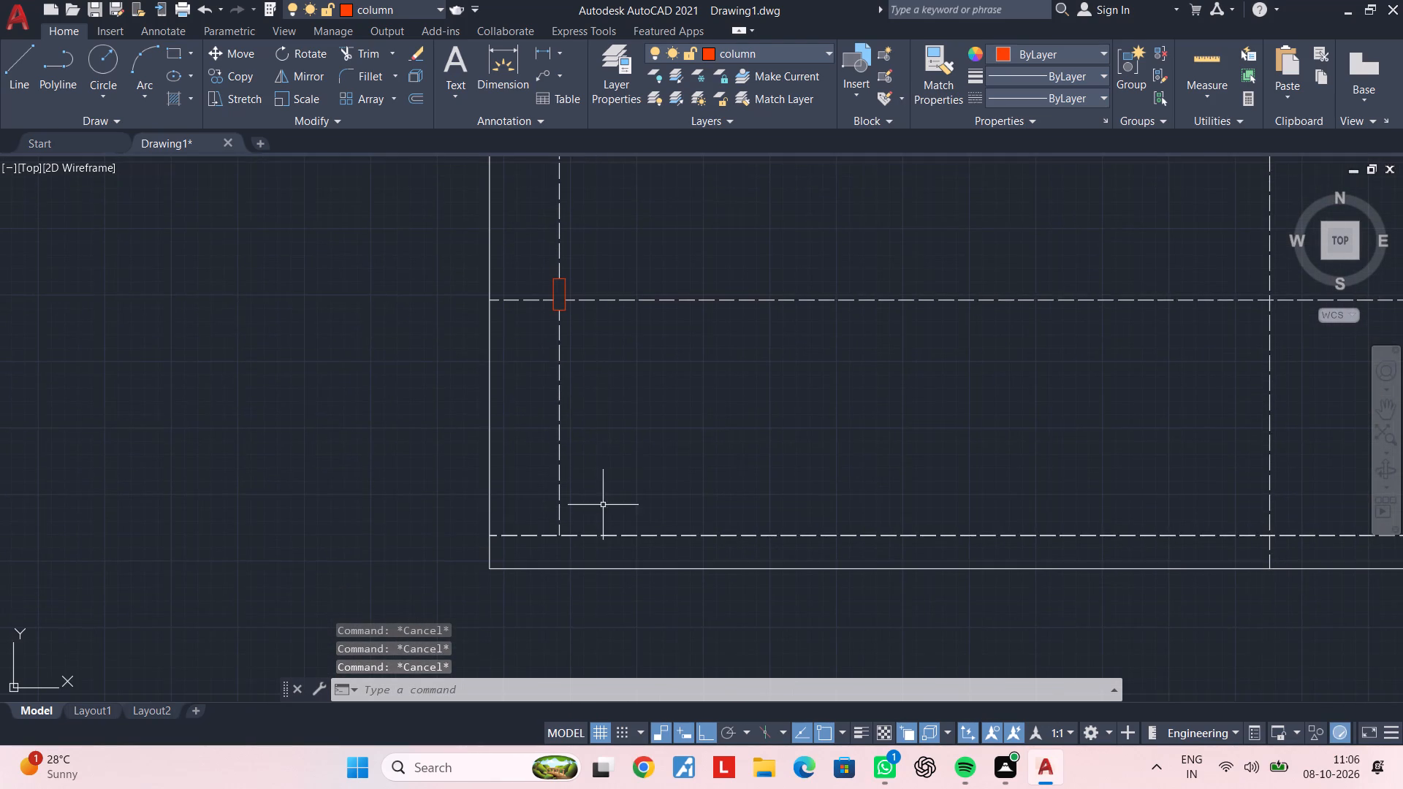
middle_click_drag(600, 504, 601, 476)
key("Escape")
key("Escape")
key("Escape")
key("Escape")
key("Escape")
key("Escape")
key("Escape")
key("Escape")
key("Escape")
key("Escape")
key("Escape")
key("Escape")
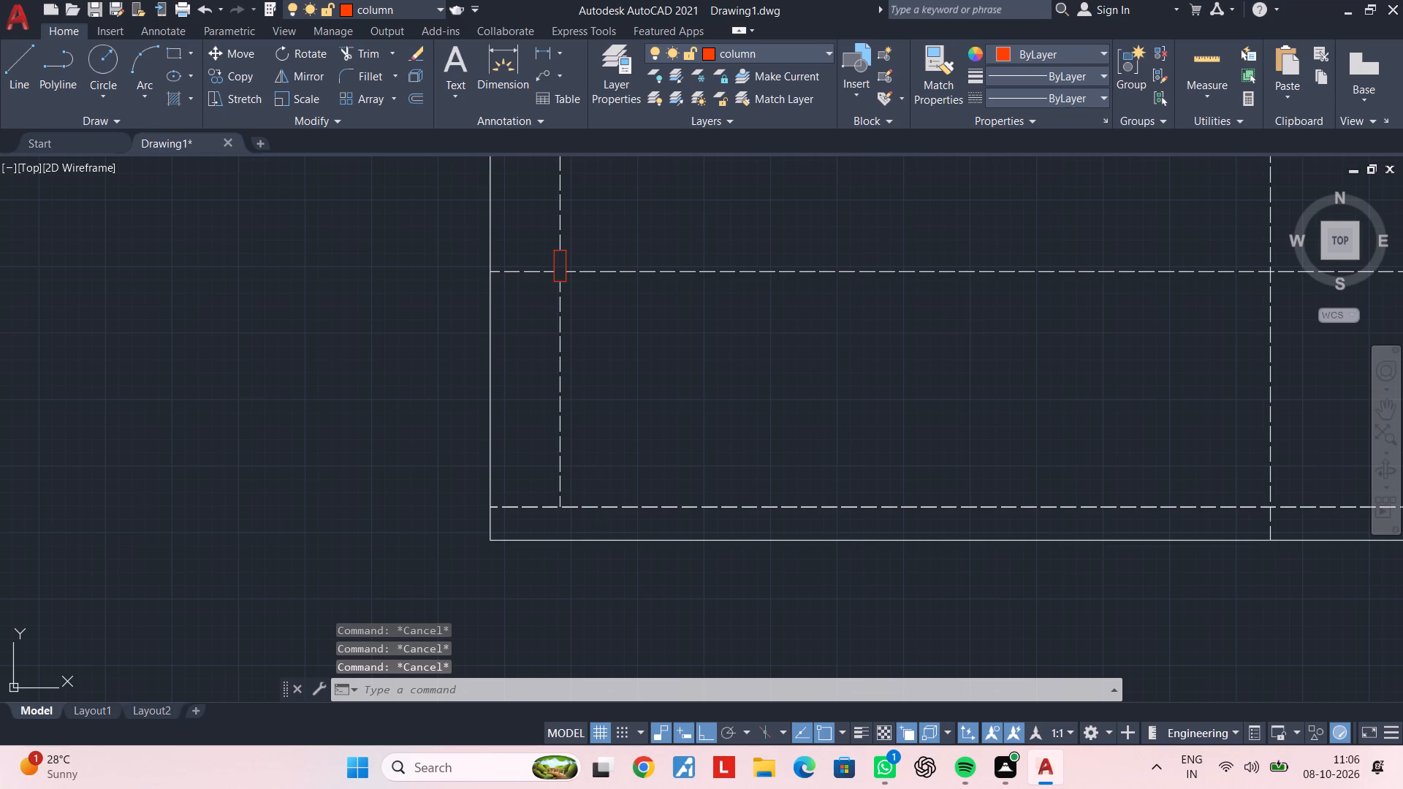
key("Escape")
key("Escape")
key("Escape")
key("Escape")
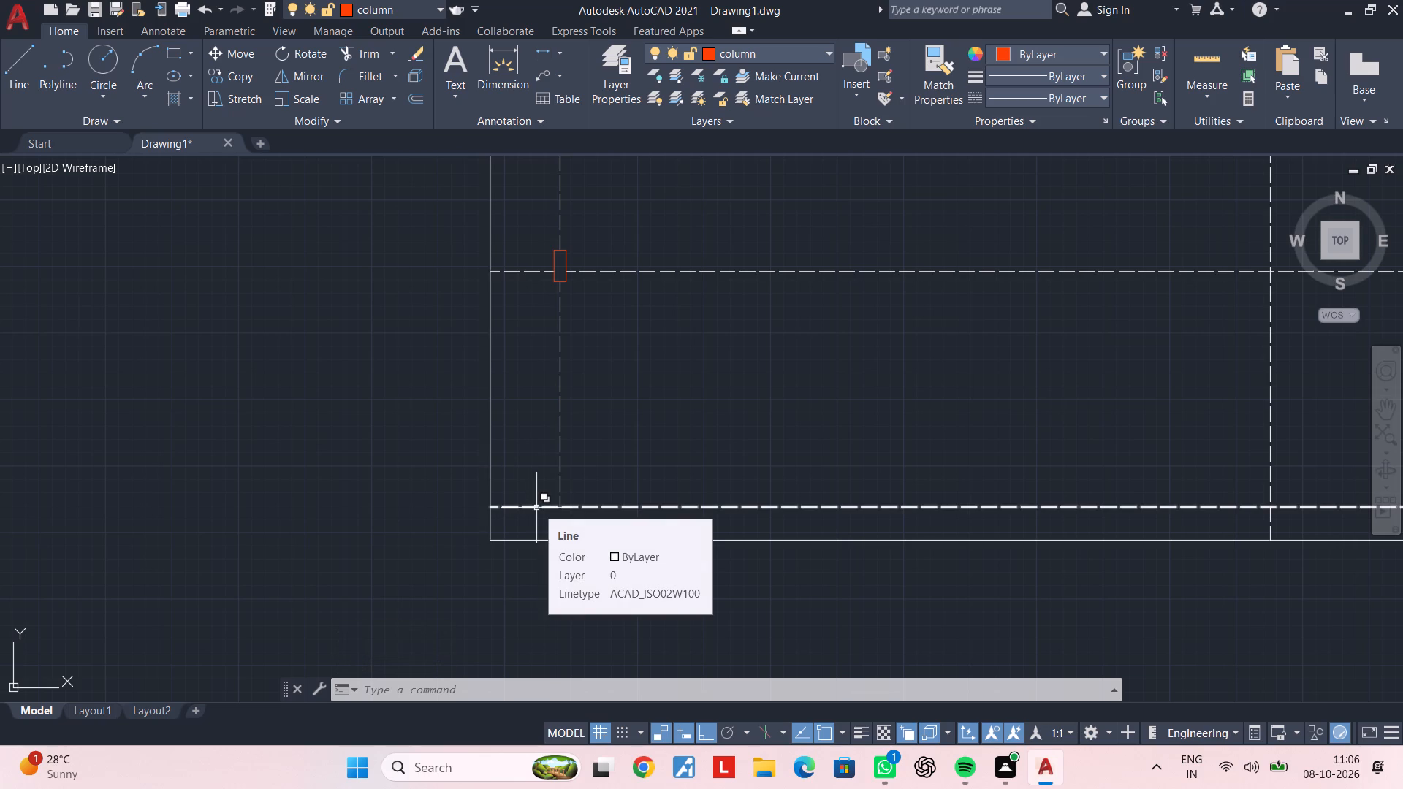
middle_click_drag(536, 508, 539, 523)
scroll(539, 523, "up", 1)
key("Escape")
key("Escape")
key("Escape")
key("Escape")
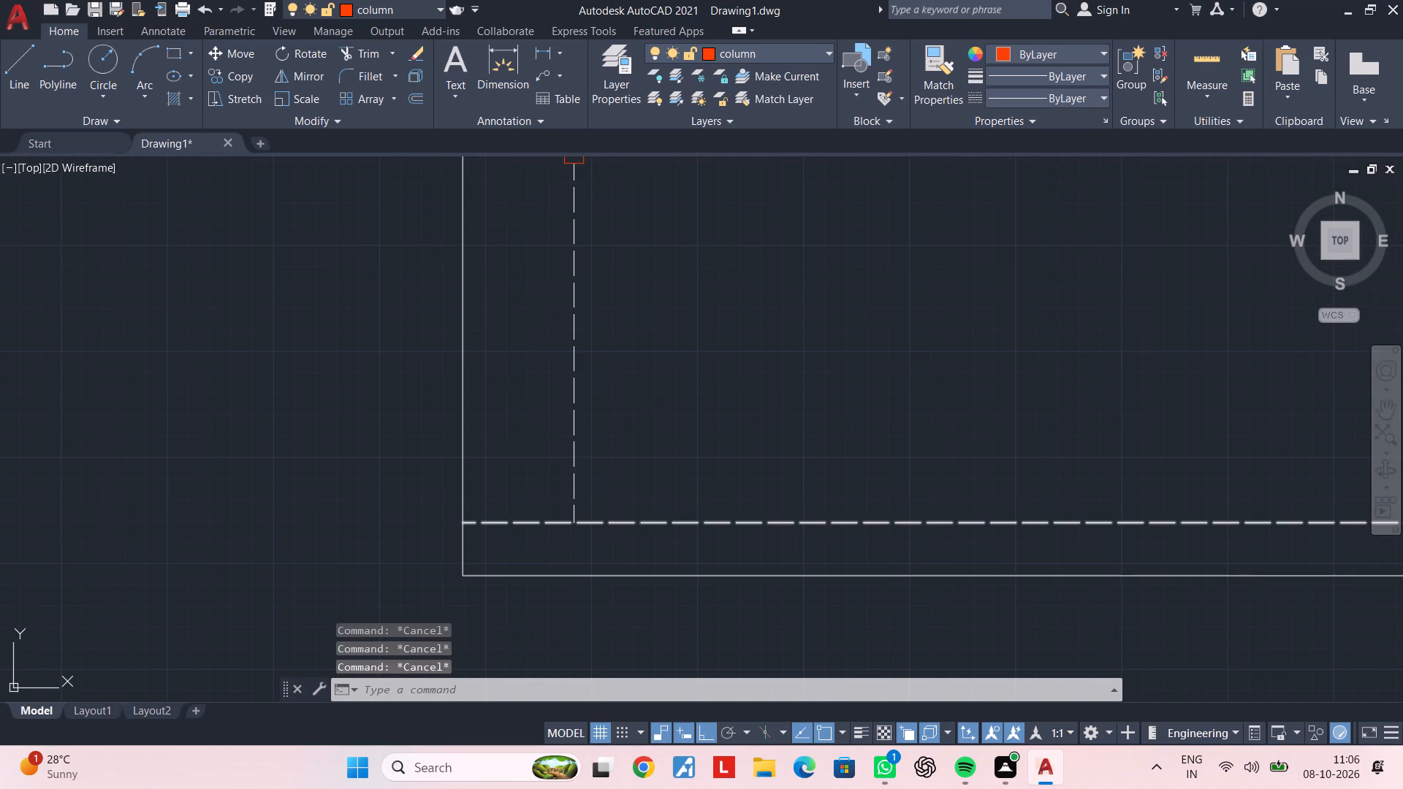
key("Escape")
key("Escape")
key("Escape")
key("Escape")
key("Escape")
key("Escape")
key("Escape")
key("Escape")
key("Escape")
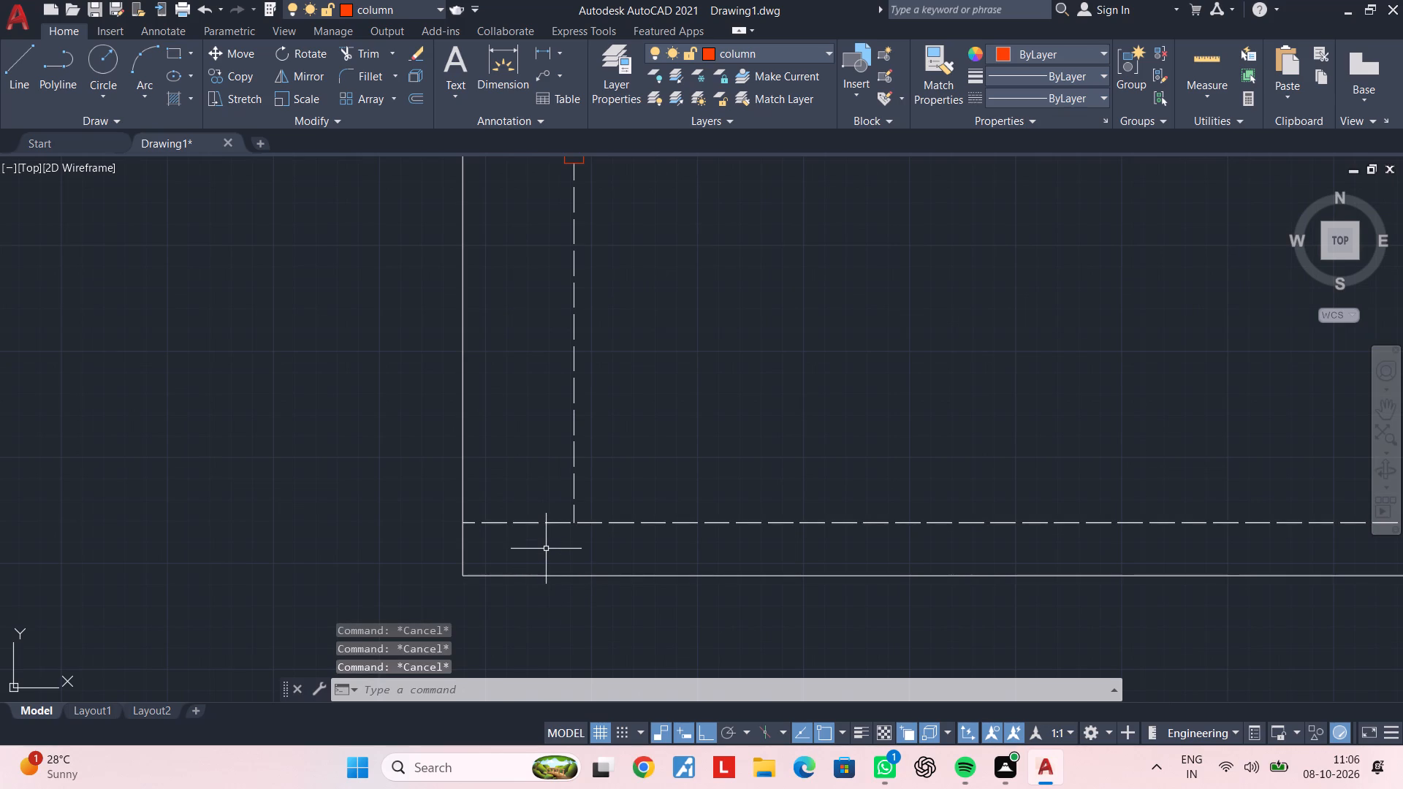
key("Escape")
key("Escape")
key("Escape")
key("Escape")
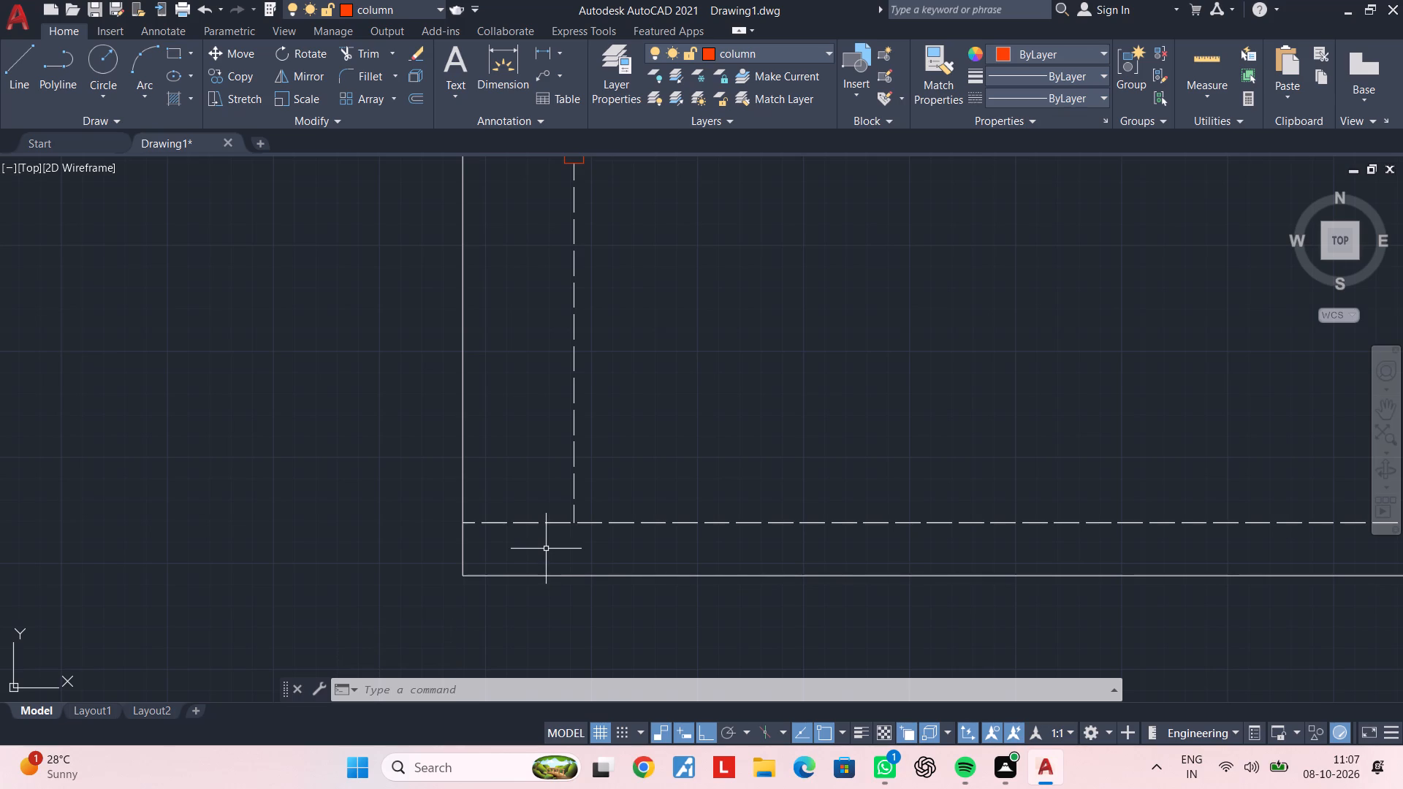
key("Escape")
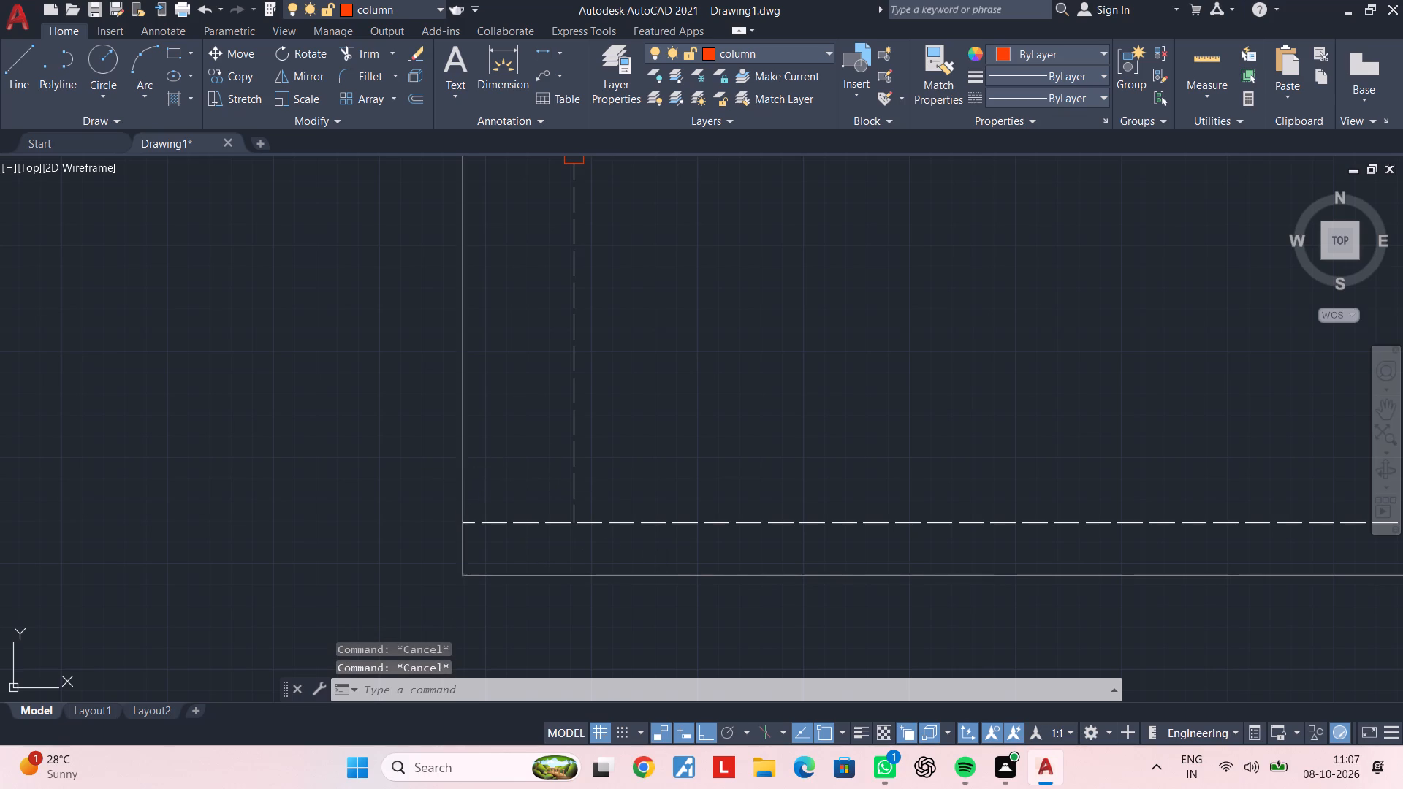
Change the colour of the solid vertical boundary line on the plan's west side to magenta.
left_click(462, 469)
left_click(1045, 48)
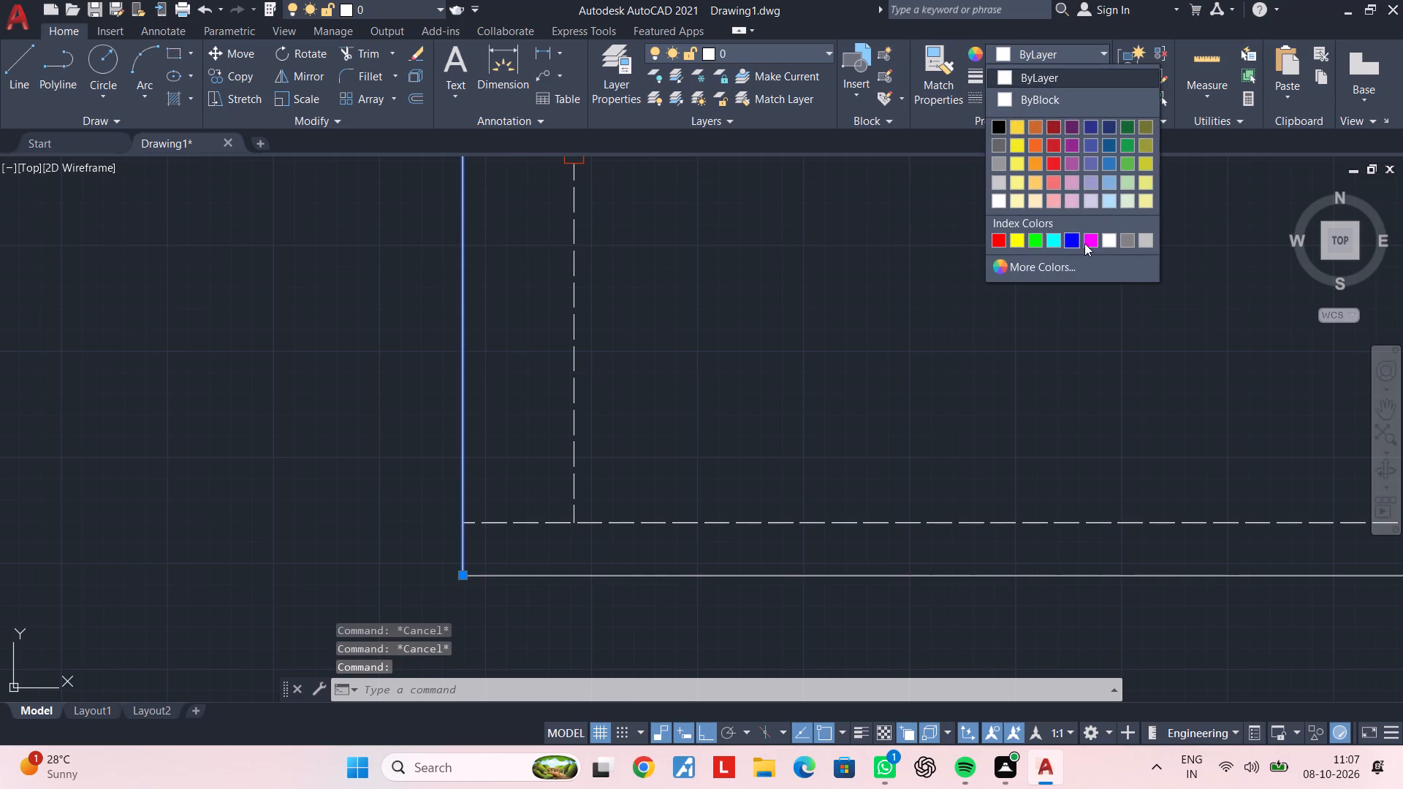
left_click(1086, 243)
key("Escape")
key("Escape")
key("Escape")
key("Escape")
key("Escape")
key("Escape")
key("Escape")
key("Escape")
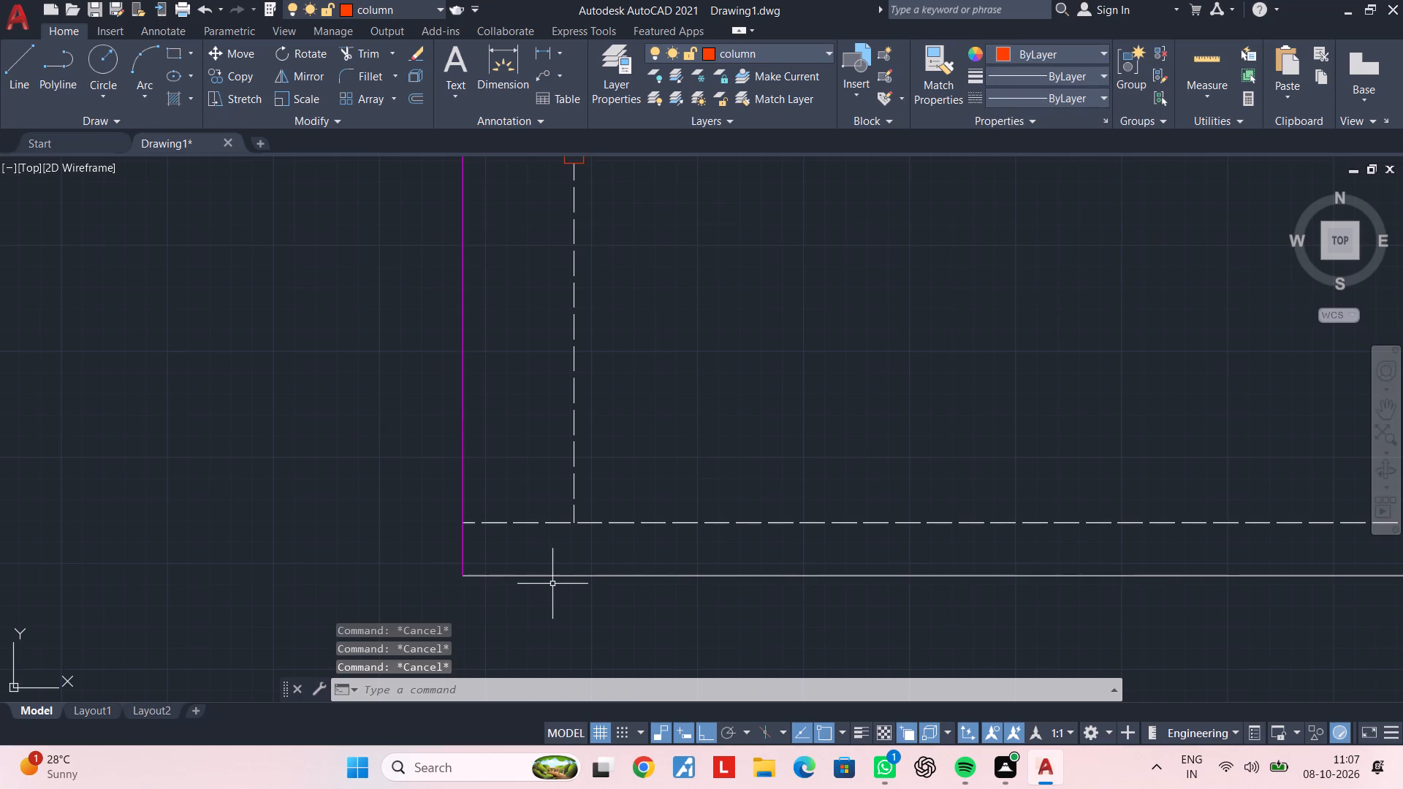
Change the colour of the solid horizontal boundary line along the plan's south edge to magenta.
left_click(565, 578)
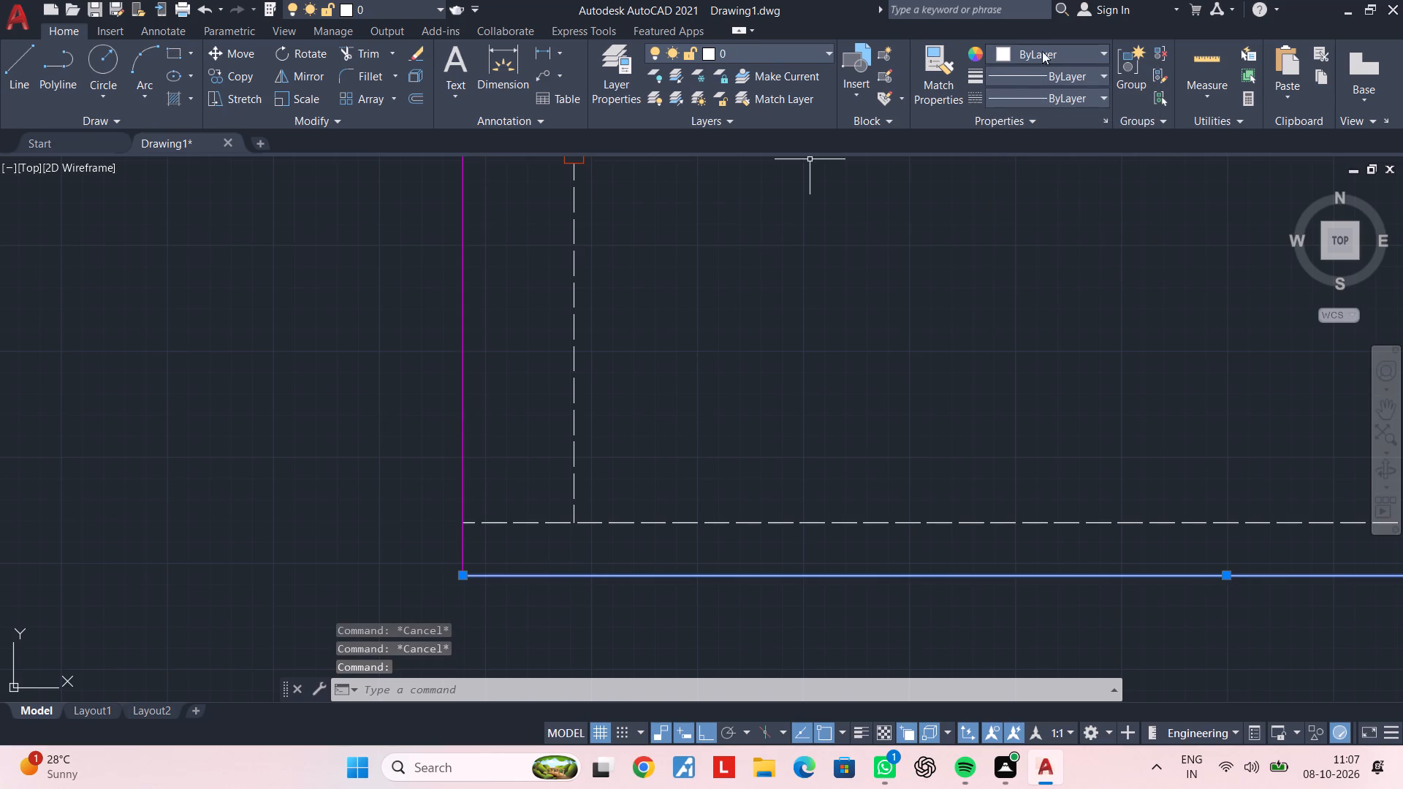
left_click(1046, 45)
left_click(1088, 235)
key("Escape")
key("Escape")
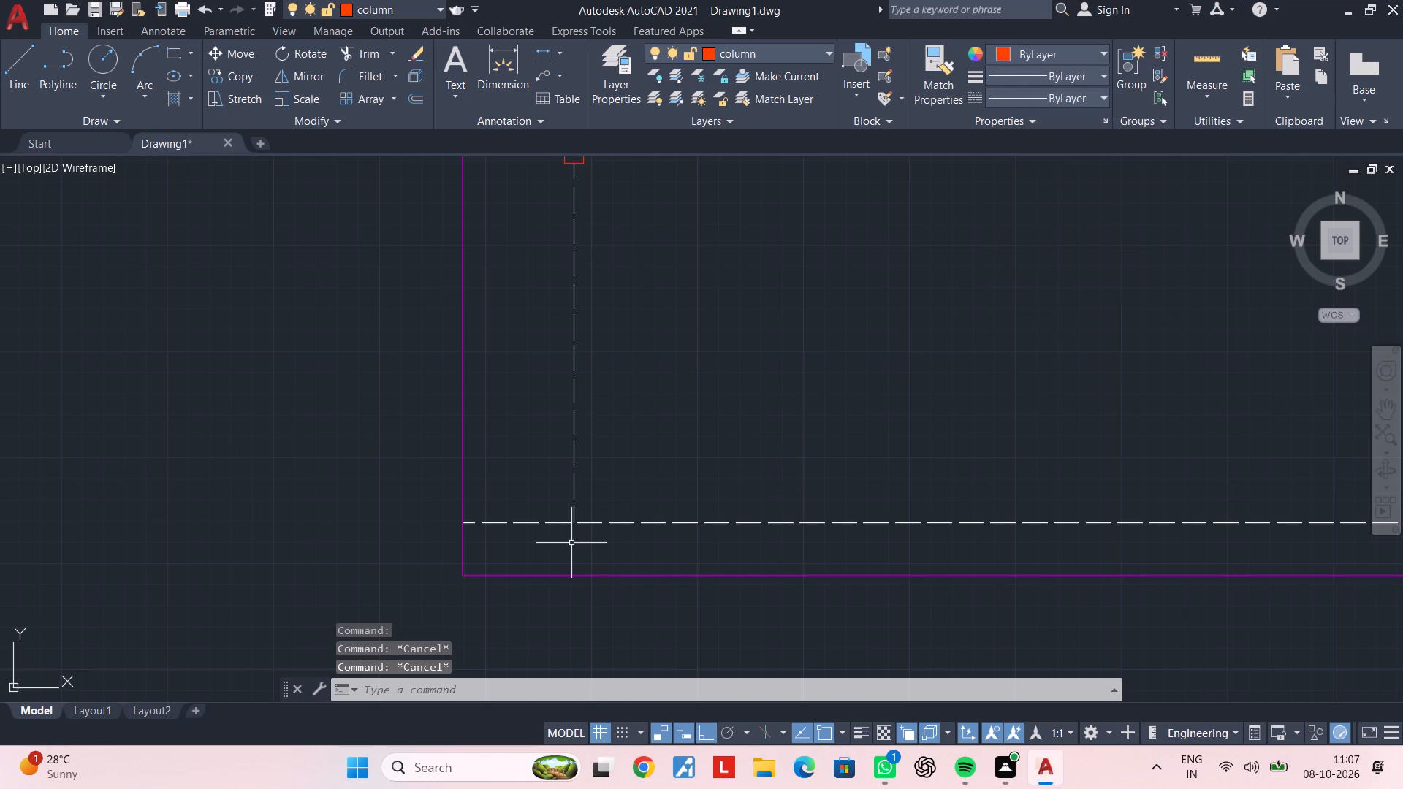
key("Escape")
key("Escape")
key("Escape")
key("Escape")
key("Escape")
key("Escape")
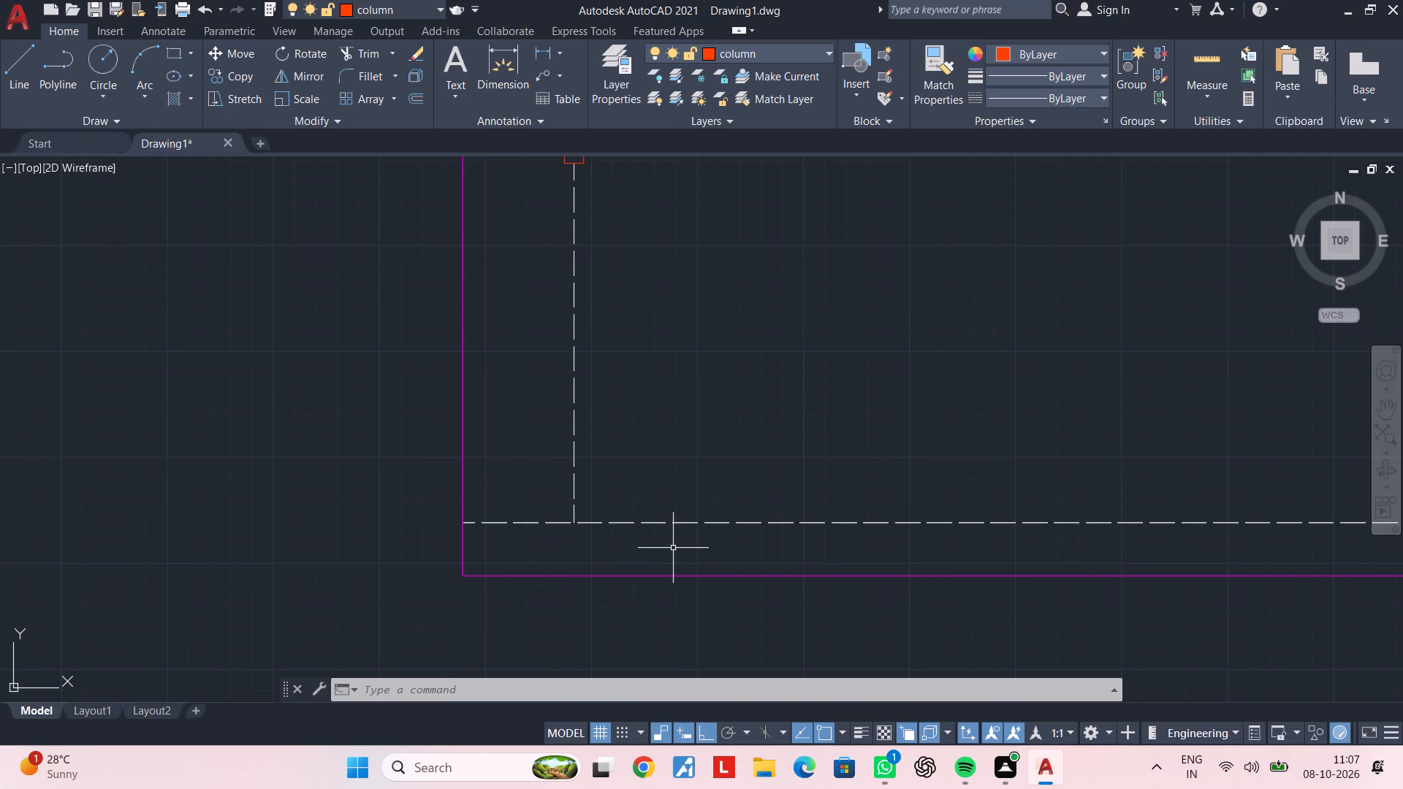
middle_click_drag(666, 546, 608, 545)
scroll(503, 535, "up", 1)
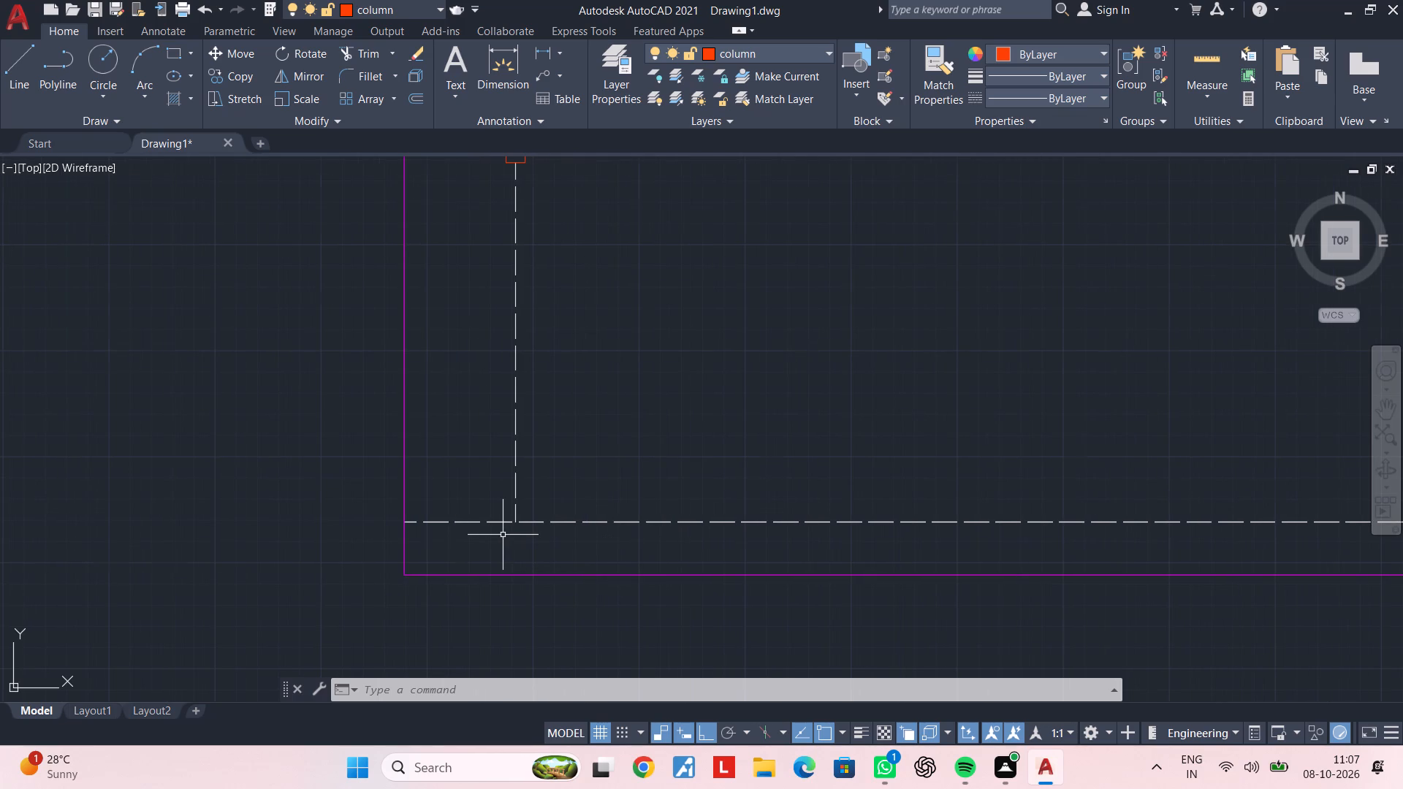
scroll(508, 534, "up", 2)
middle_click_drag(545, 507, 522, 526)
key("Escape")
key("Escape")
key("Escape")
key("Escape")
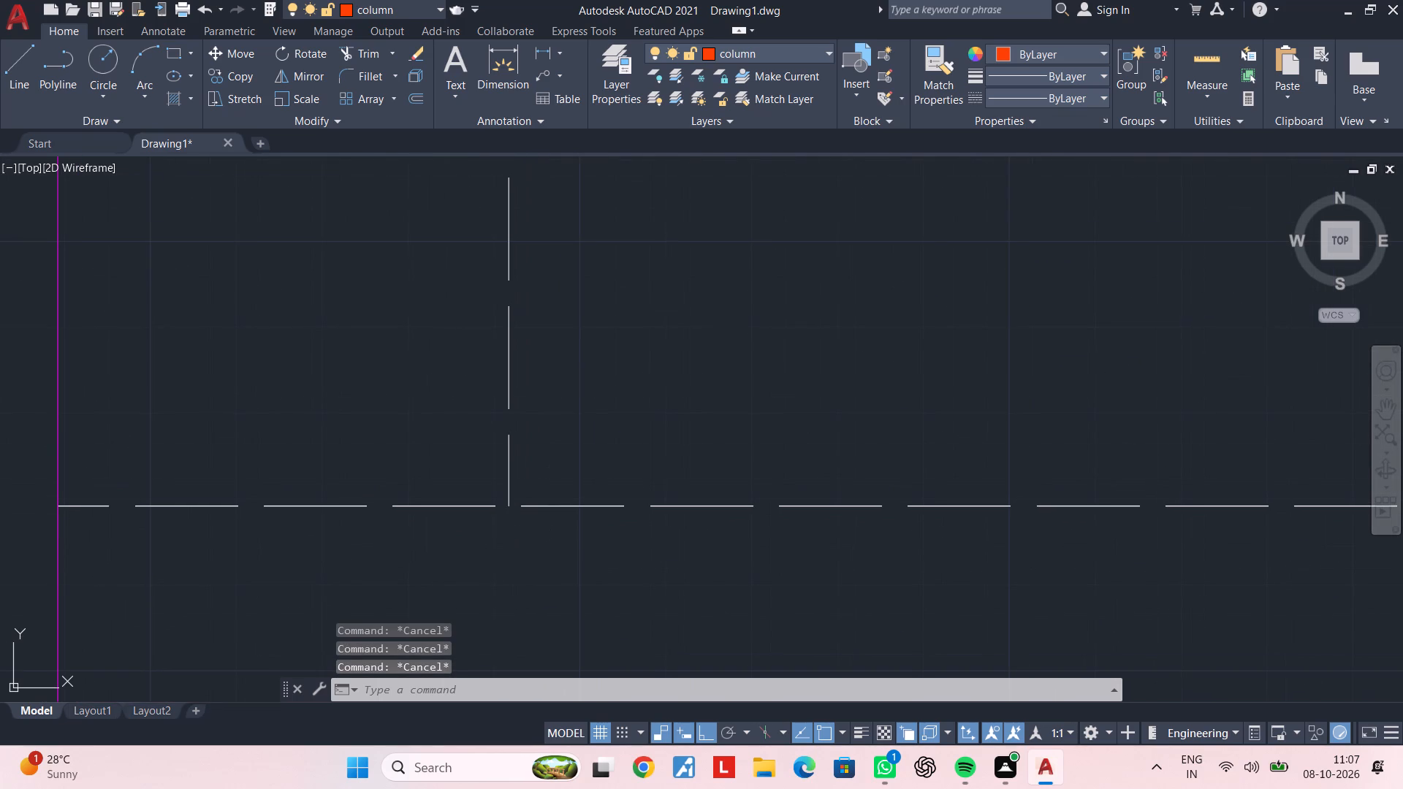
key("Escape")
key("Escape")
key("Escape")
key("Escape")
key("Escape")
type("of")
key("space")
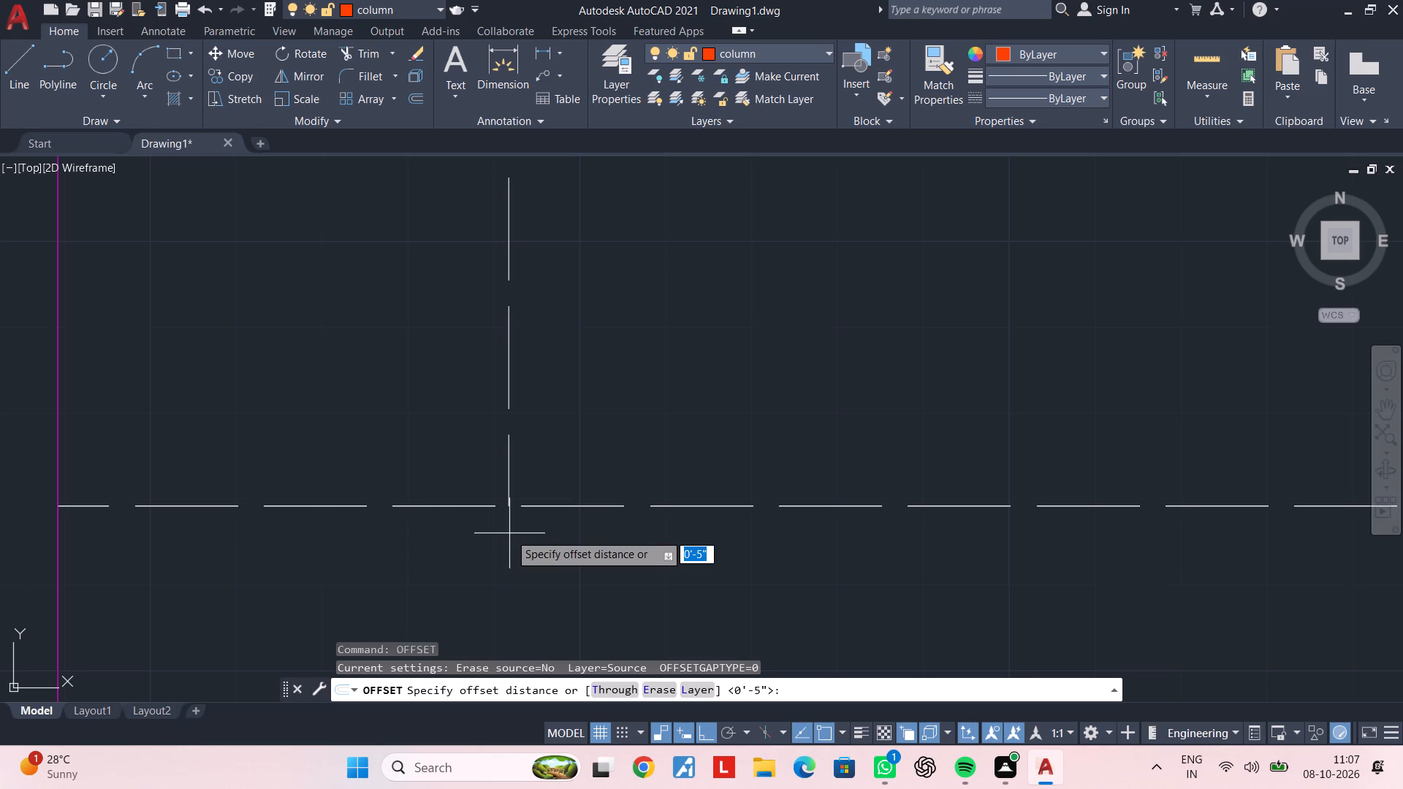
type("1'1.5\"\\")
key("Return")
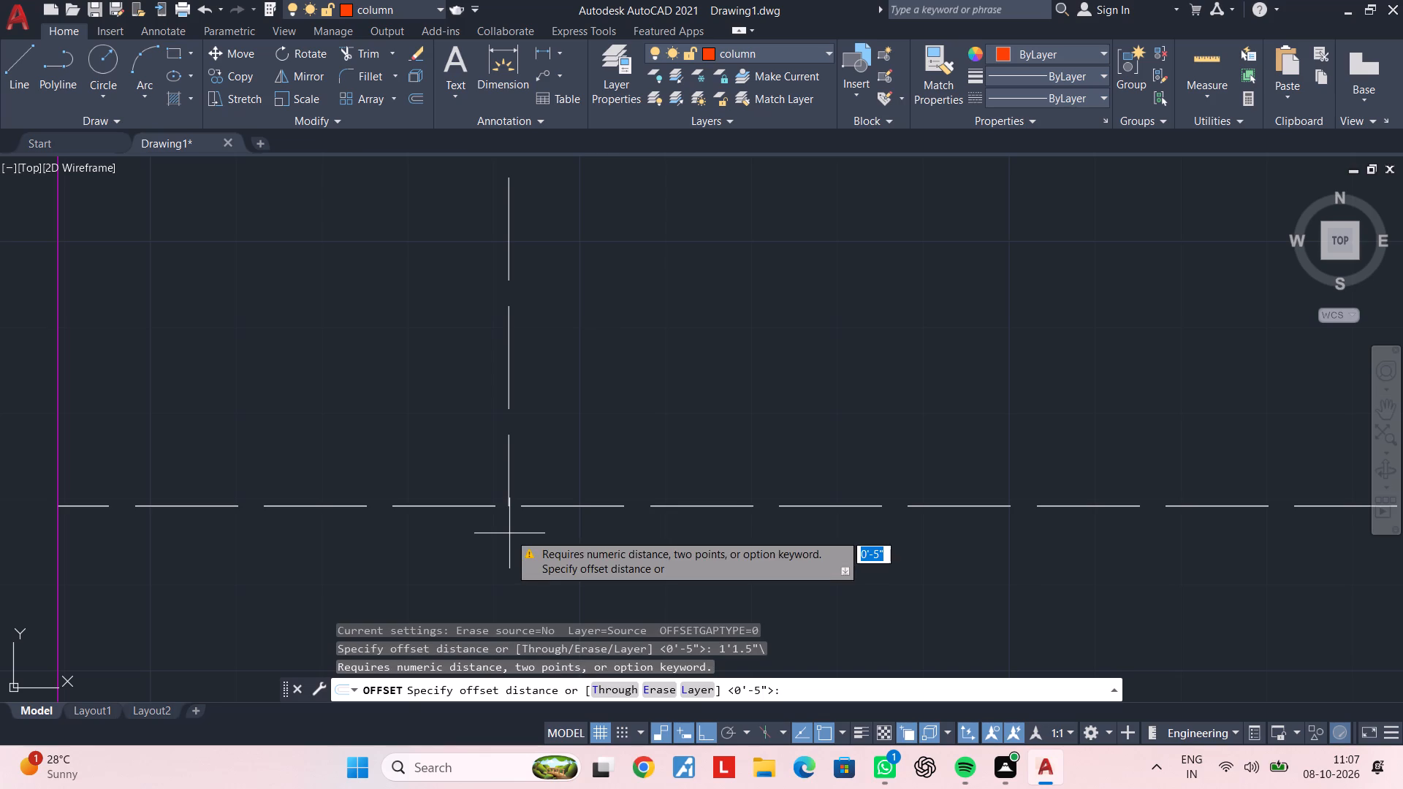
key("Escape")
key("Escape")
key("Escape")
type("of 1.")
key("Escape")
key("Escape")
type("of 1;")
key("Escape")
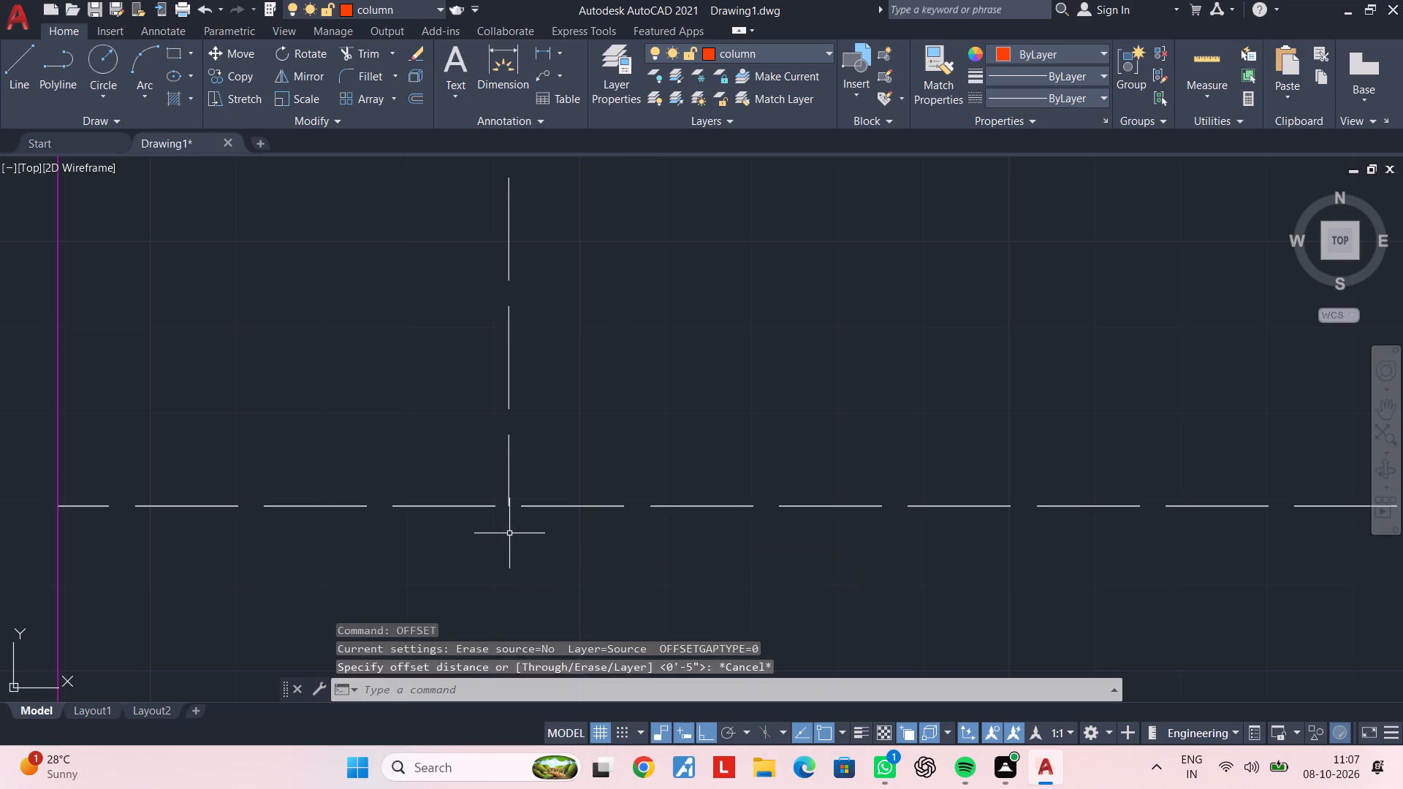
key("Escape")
Offset the dashed vertical centreline at the southwest junction 1'1.5" to the east.
type("of 1'1.5\"")
key("Return")
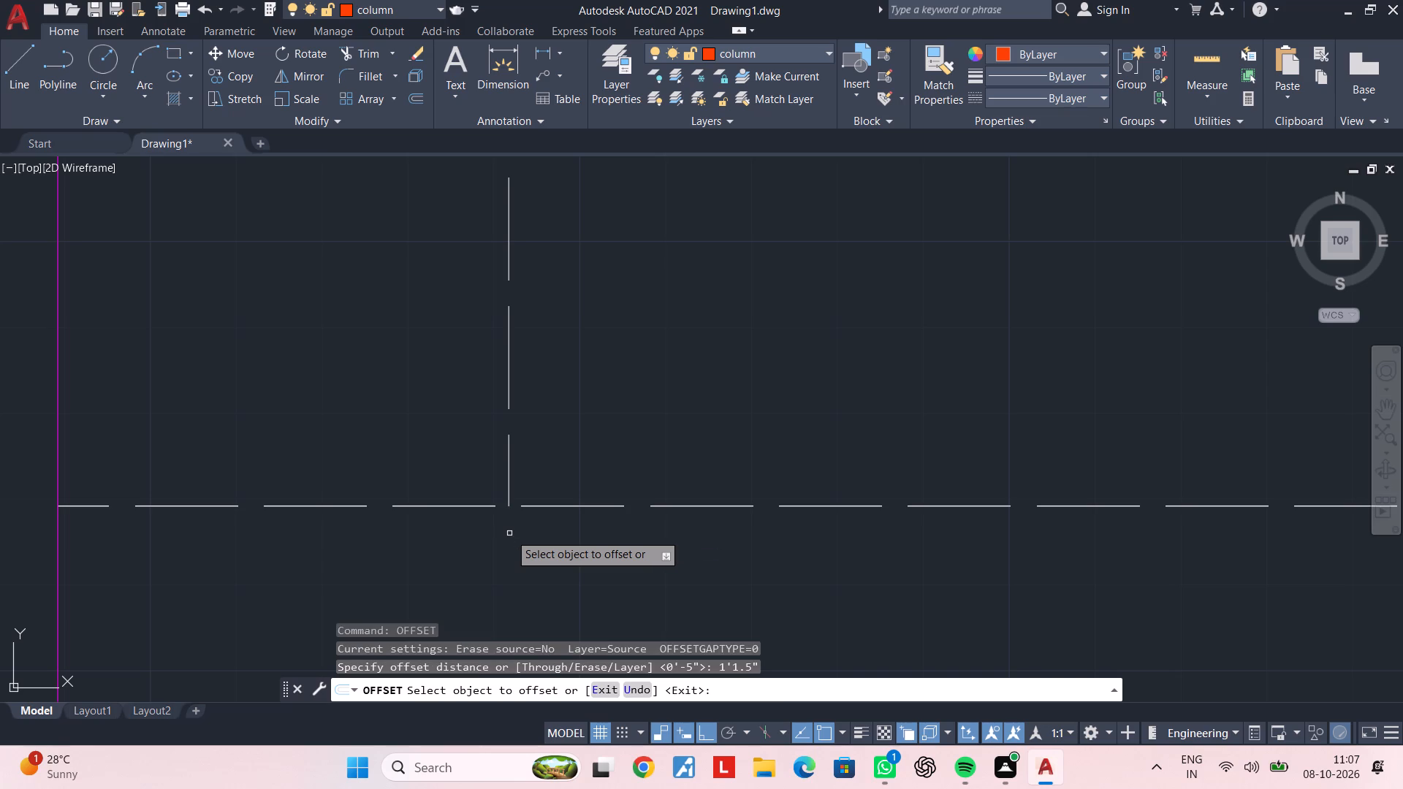
left_click(508, 484)
left_click(662, 481)
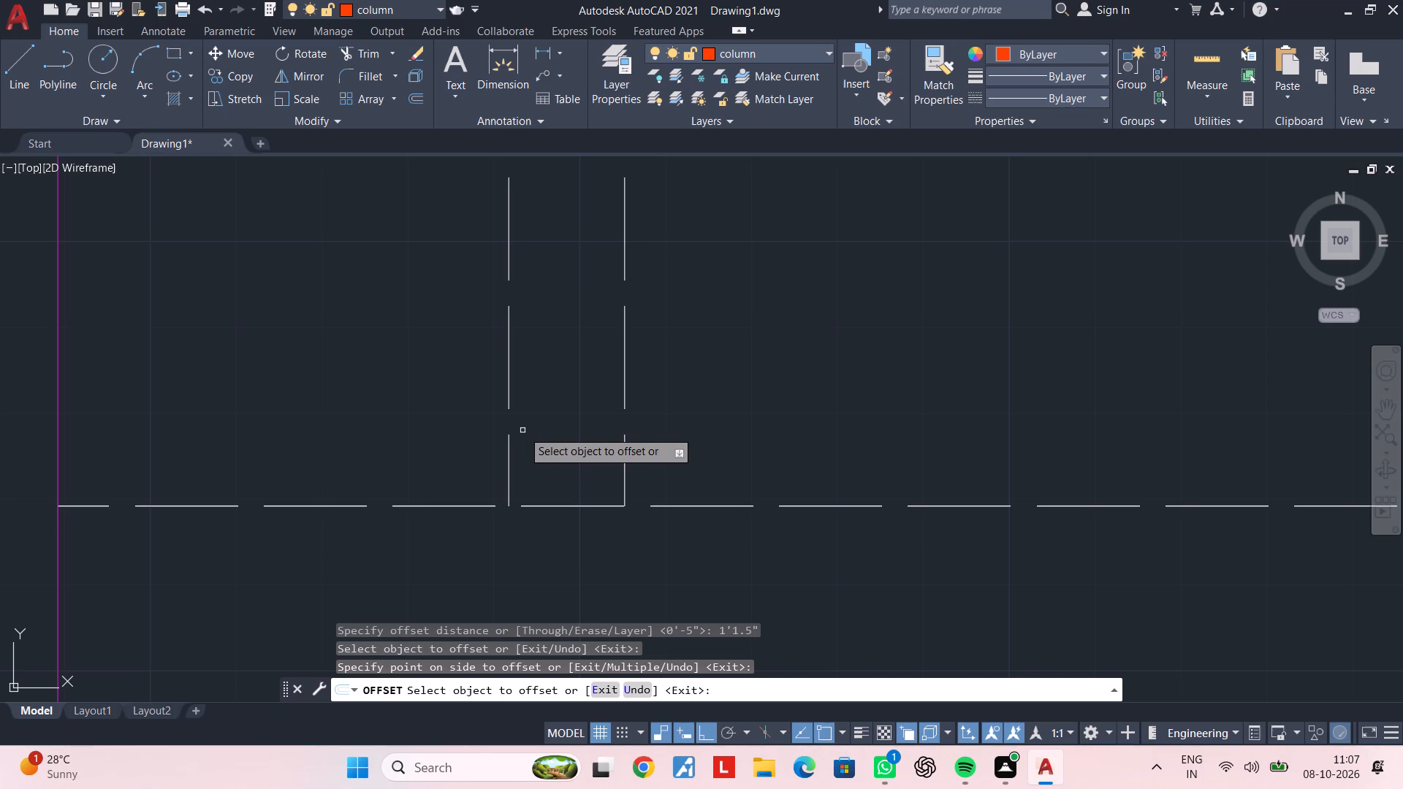
Offset the southern dashed horizontal centreline 4.5" to the south and 4.5" to the north.
key("space")
key("space")
type("4.5\"")
key("Return")
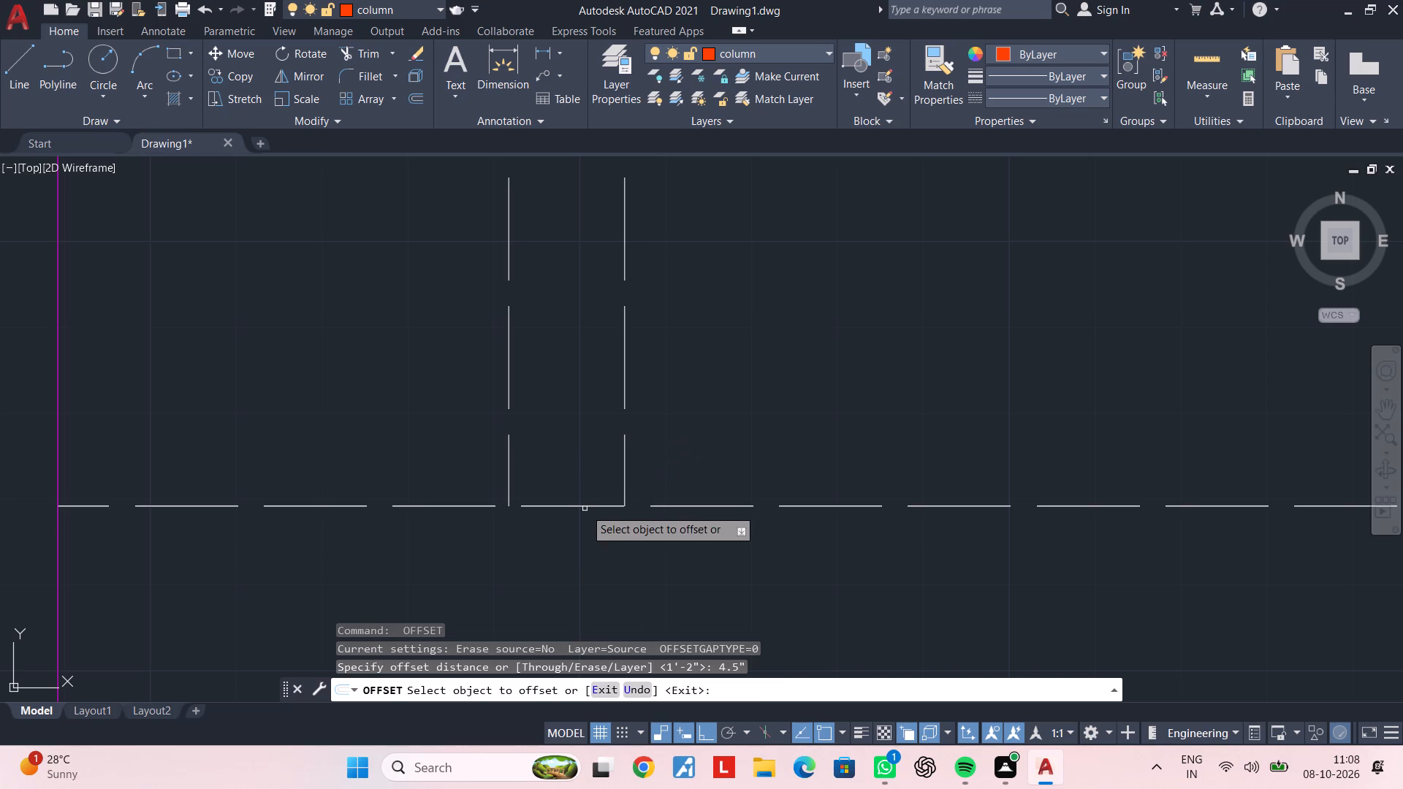
left_click(579, 505)
left_click(579, 527)
left_click(582, 507)
left_click(582, 469)
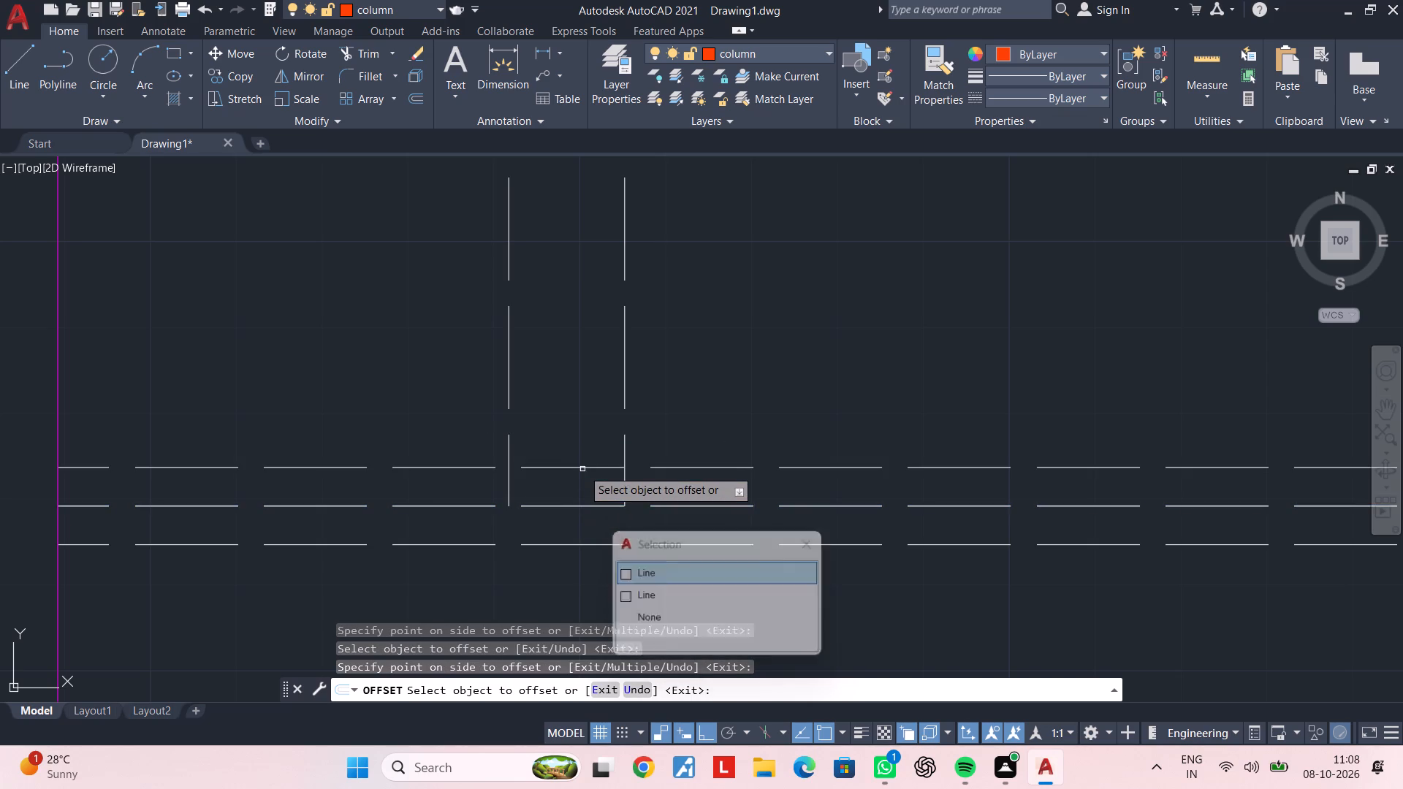
key("Escape")
key("Escape")
key("Escape")
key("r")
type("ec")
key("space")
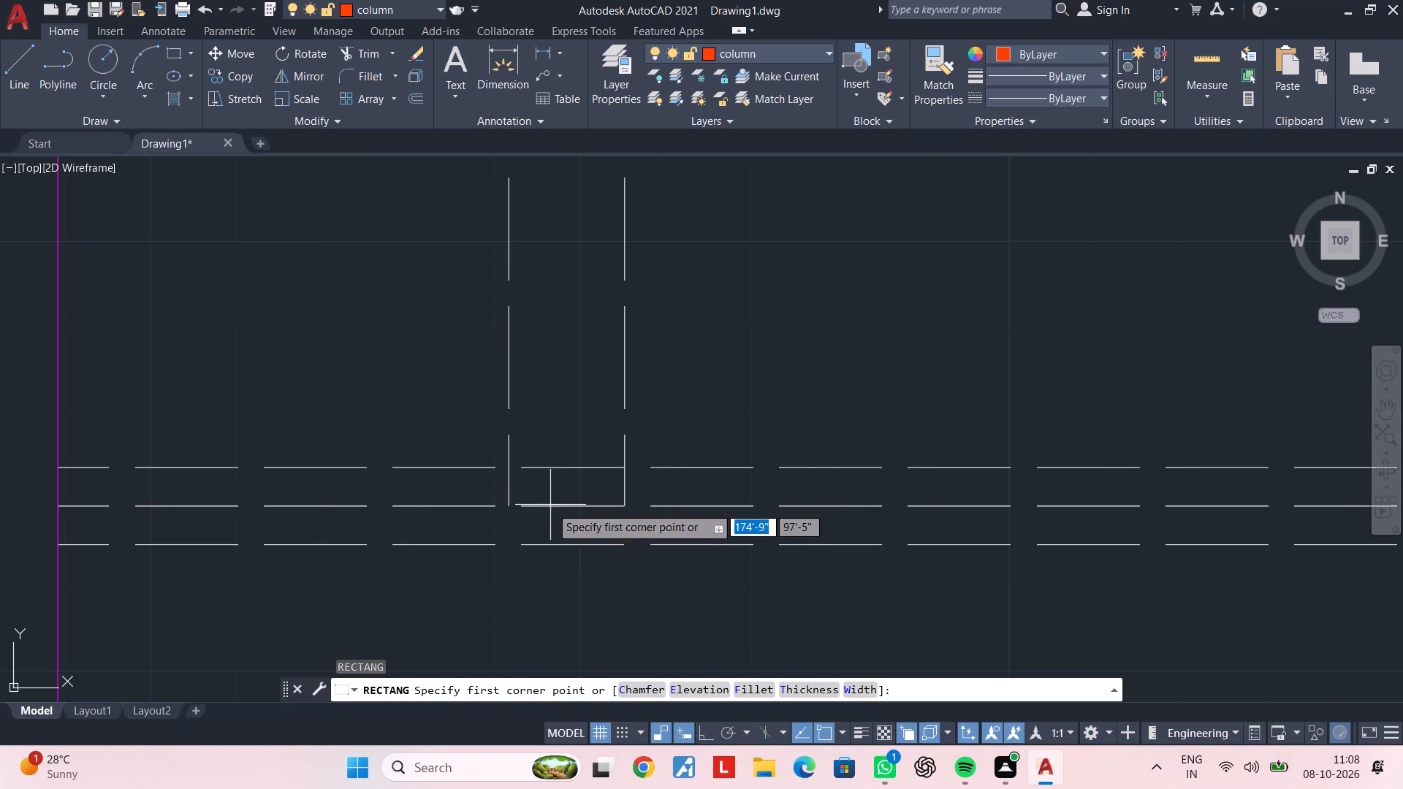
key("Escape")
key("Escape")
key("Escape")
Offset the dashed vertical centreline at the southwest junction 4.5" to the west.
type("of 4.5\"")
key("Return")
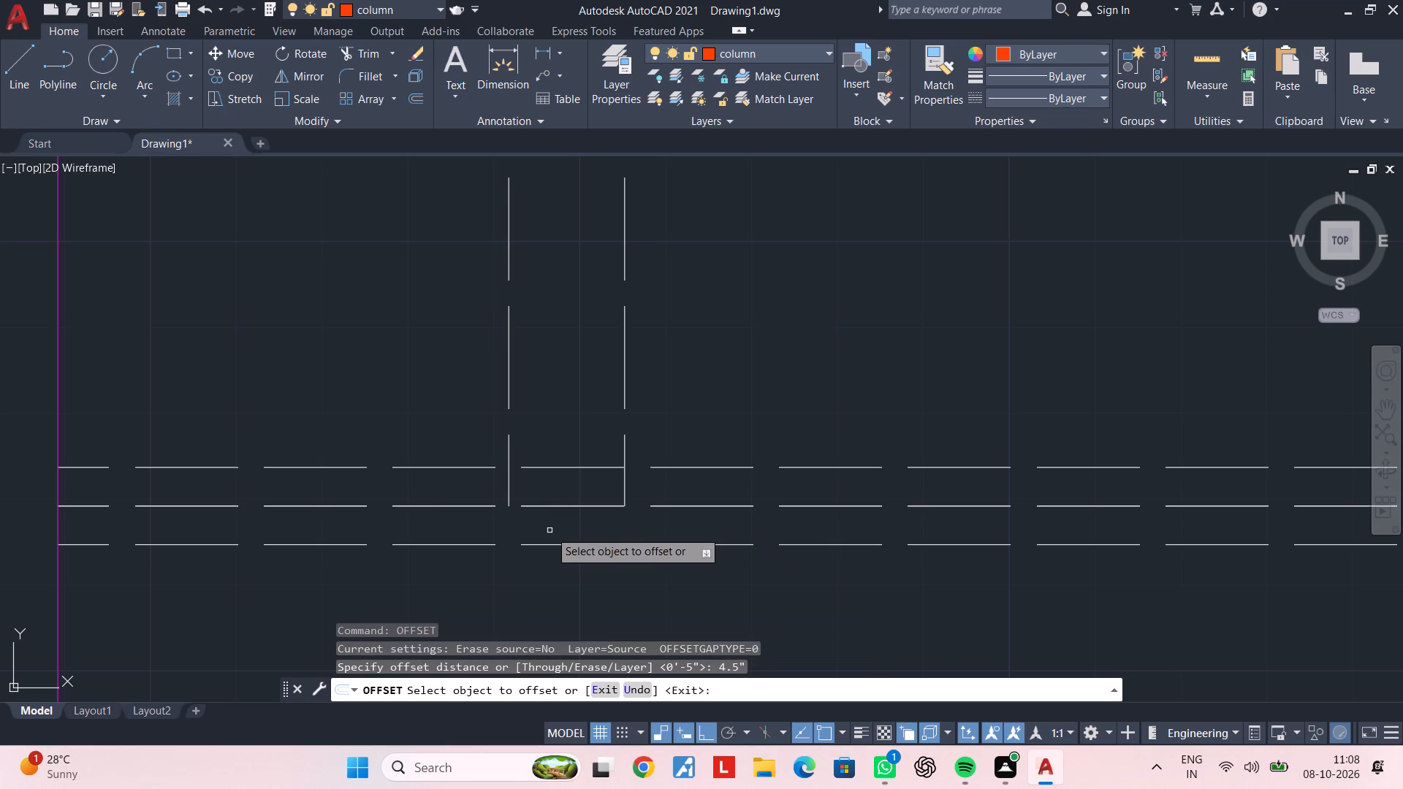
left_click(507, 439)
left_click(456, 445)
key("Escape")
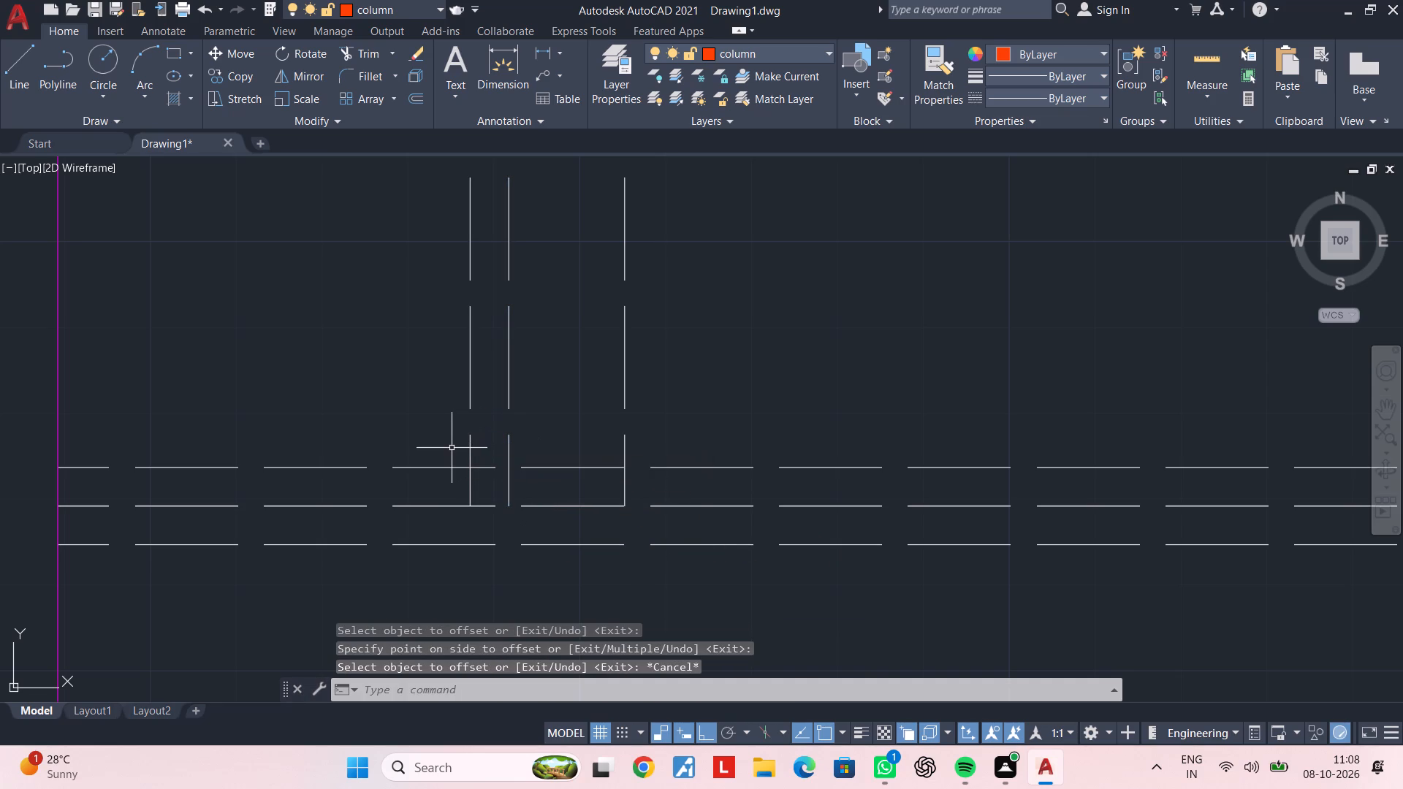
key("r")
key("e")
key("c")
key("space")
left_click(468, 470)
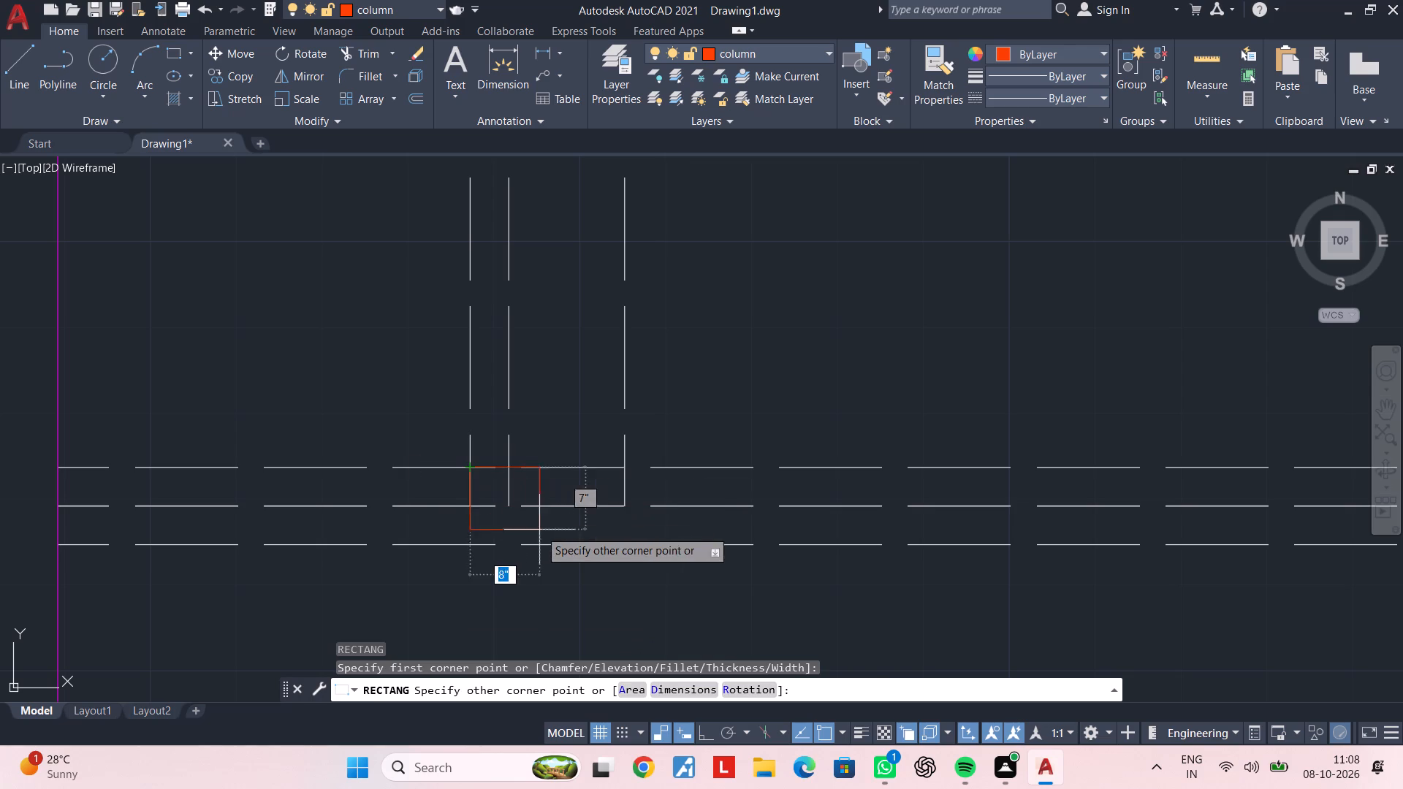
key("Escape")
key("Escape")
Extend the 1'1.5" east vertical guide down to the 4.5" south horizontal guide.
type("ex")
key("space")
left_click(643, 435)
left_click(598, 451)
key("Escape")
key("Escape")
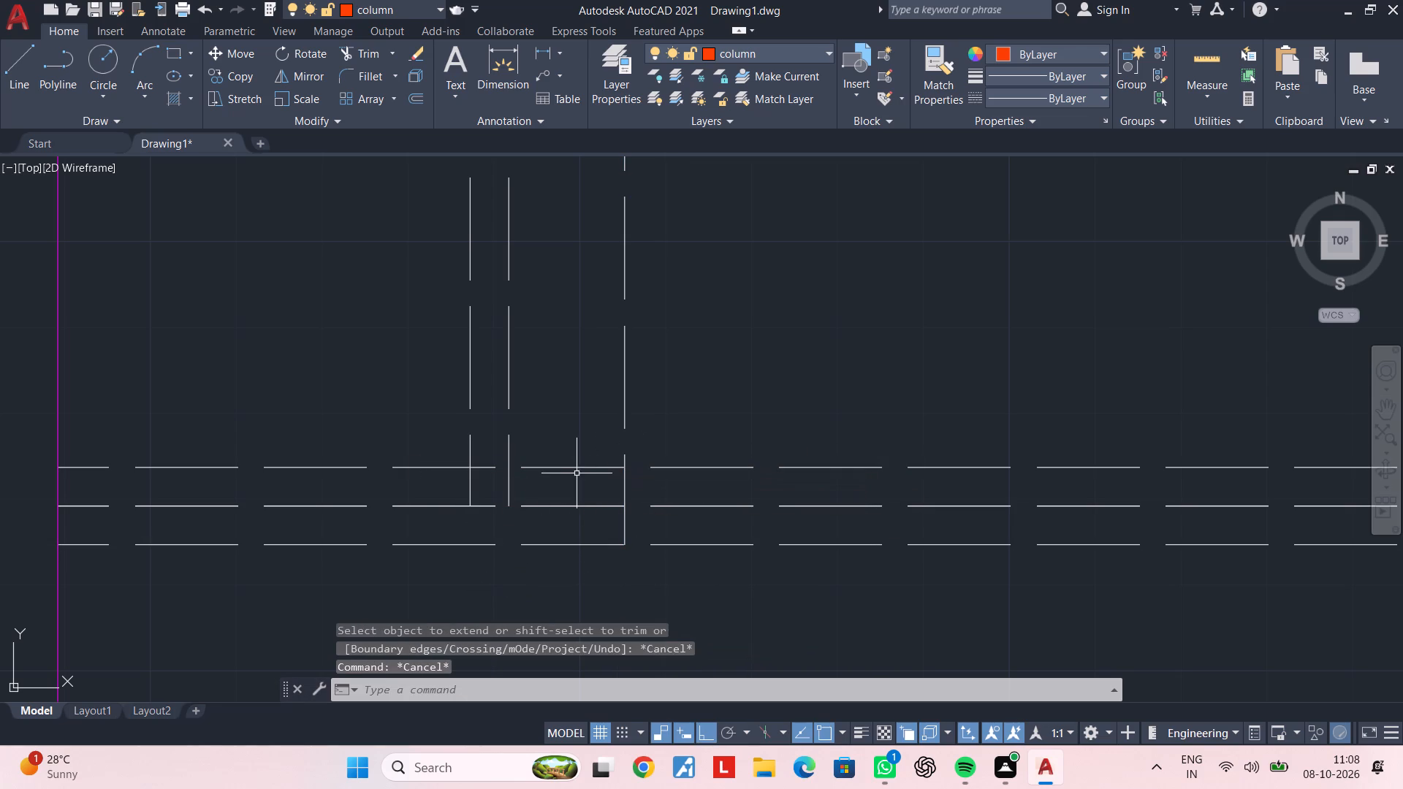
Draw a rectangular column from the 4.5" west and north guides' intersection to the 1'1.5" east and 4.5" south guides' intersection.
key("r")
key("e")
type("c")
key("space")
left_click(473, 469)
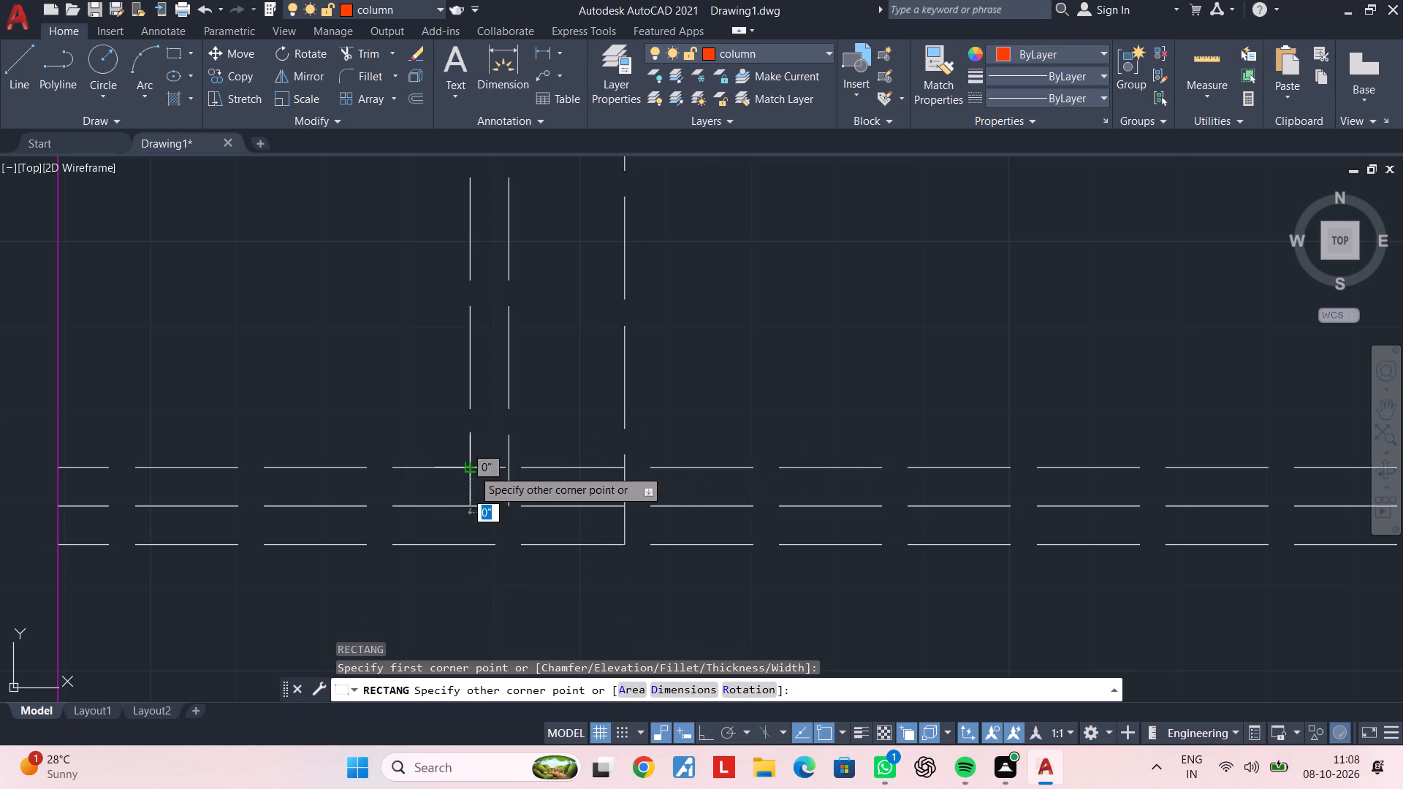
left_click(624, 544)
key("Escape")
key("Escape")
key("Escape")
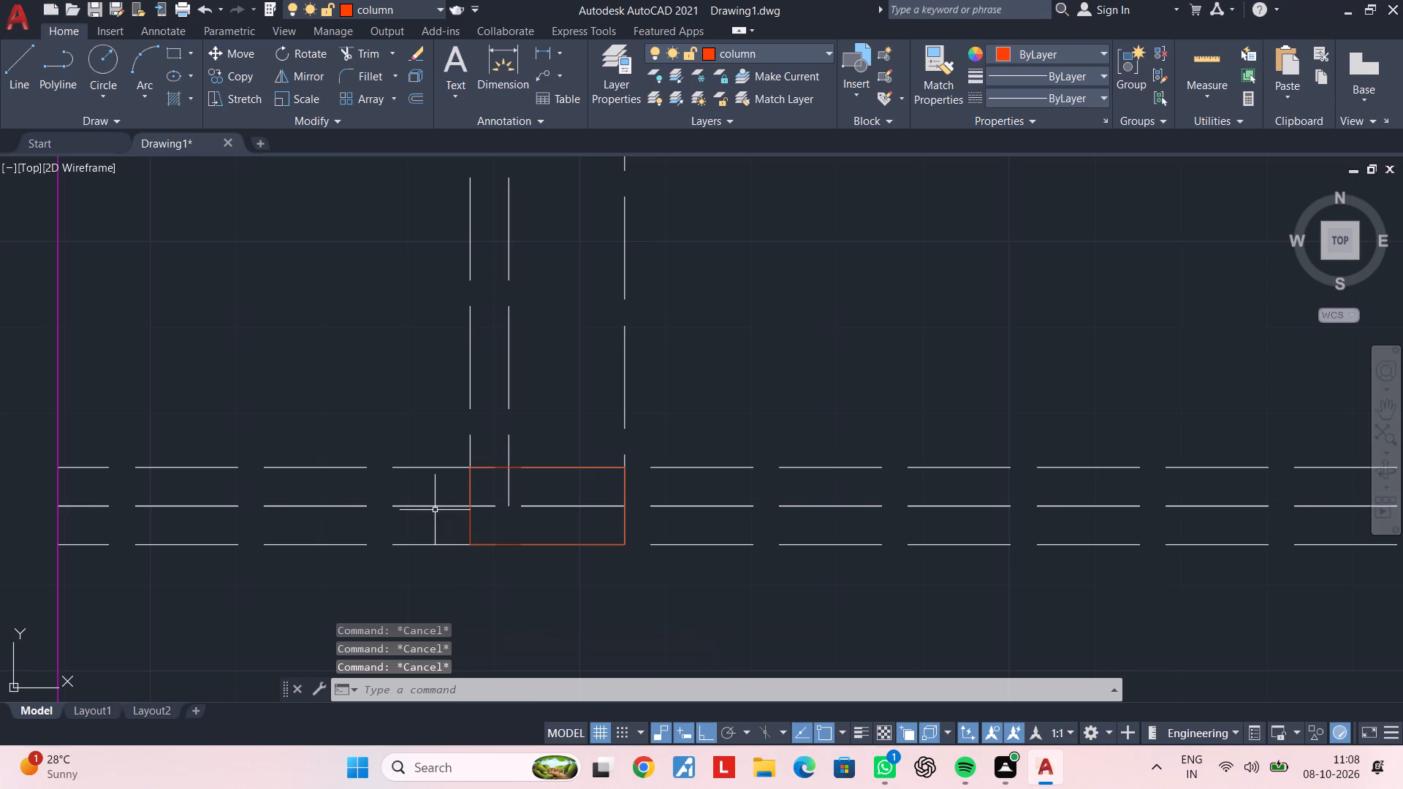
Delete the two horizontal and two vertical offset guides around the southwest corner column, keeping the column and both centrelines.
left_click(433, 465)
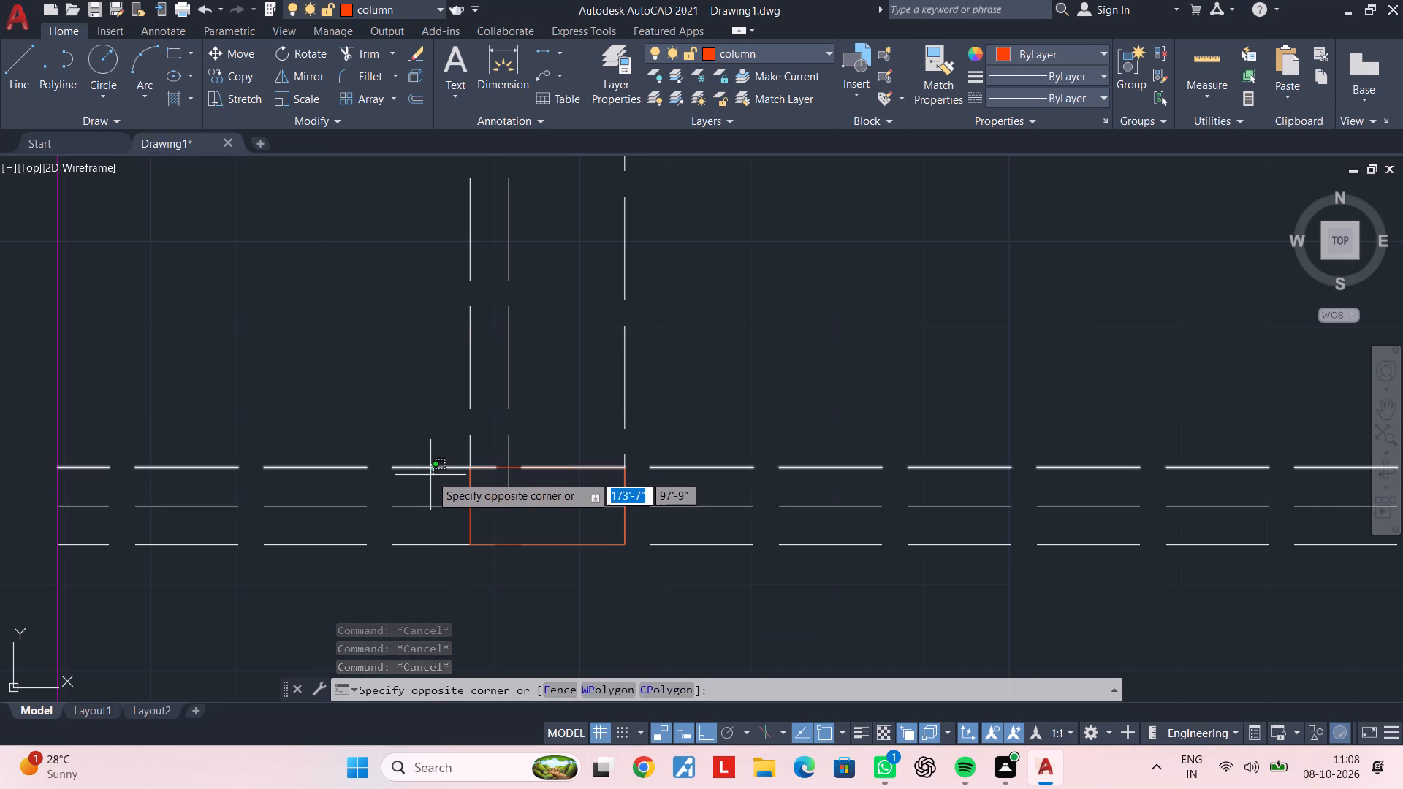
left_click(430, 475)
key("Delete")
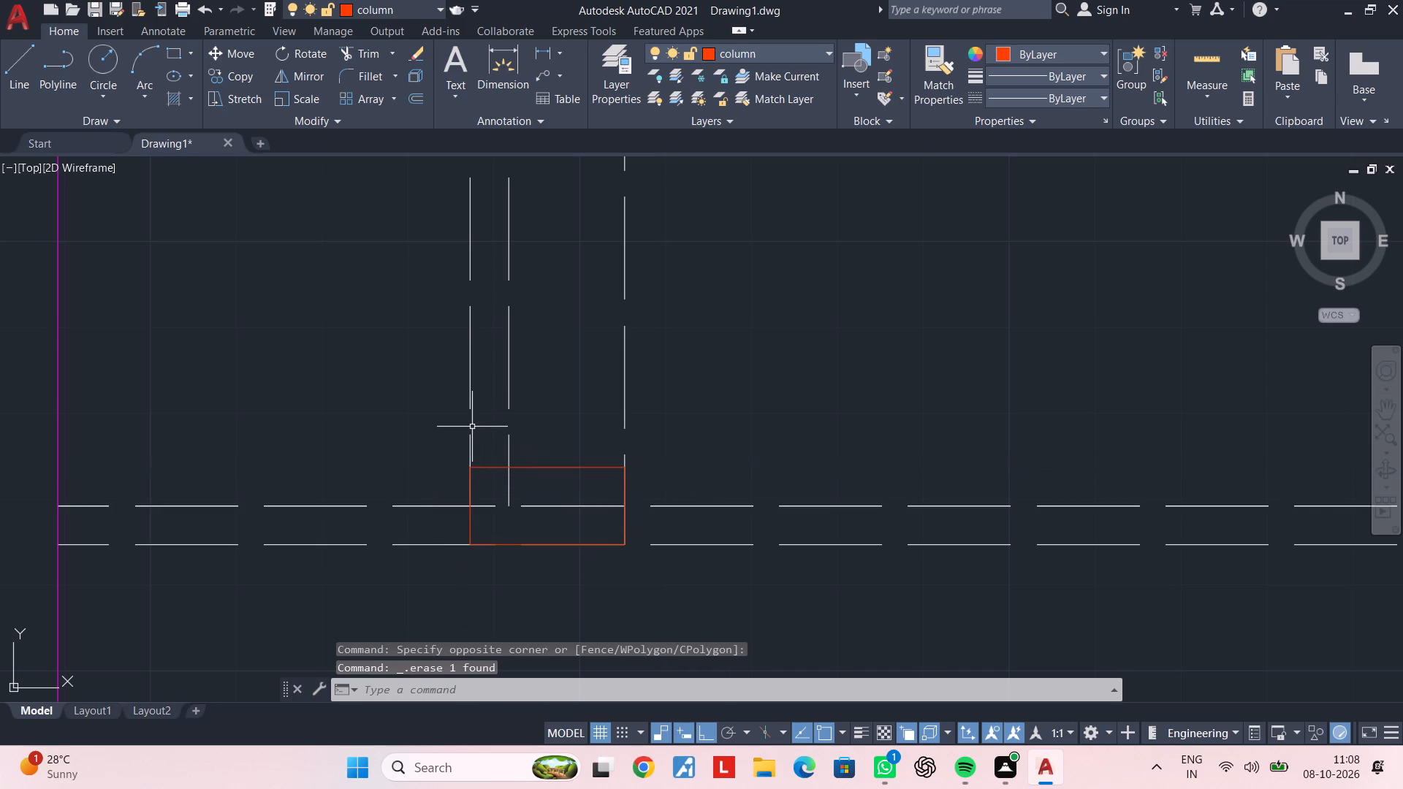
left_click(471, 426)
key("Delete")
left_click(626, 422)
key("Delete")
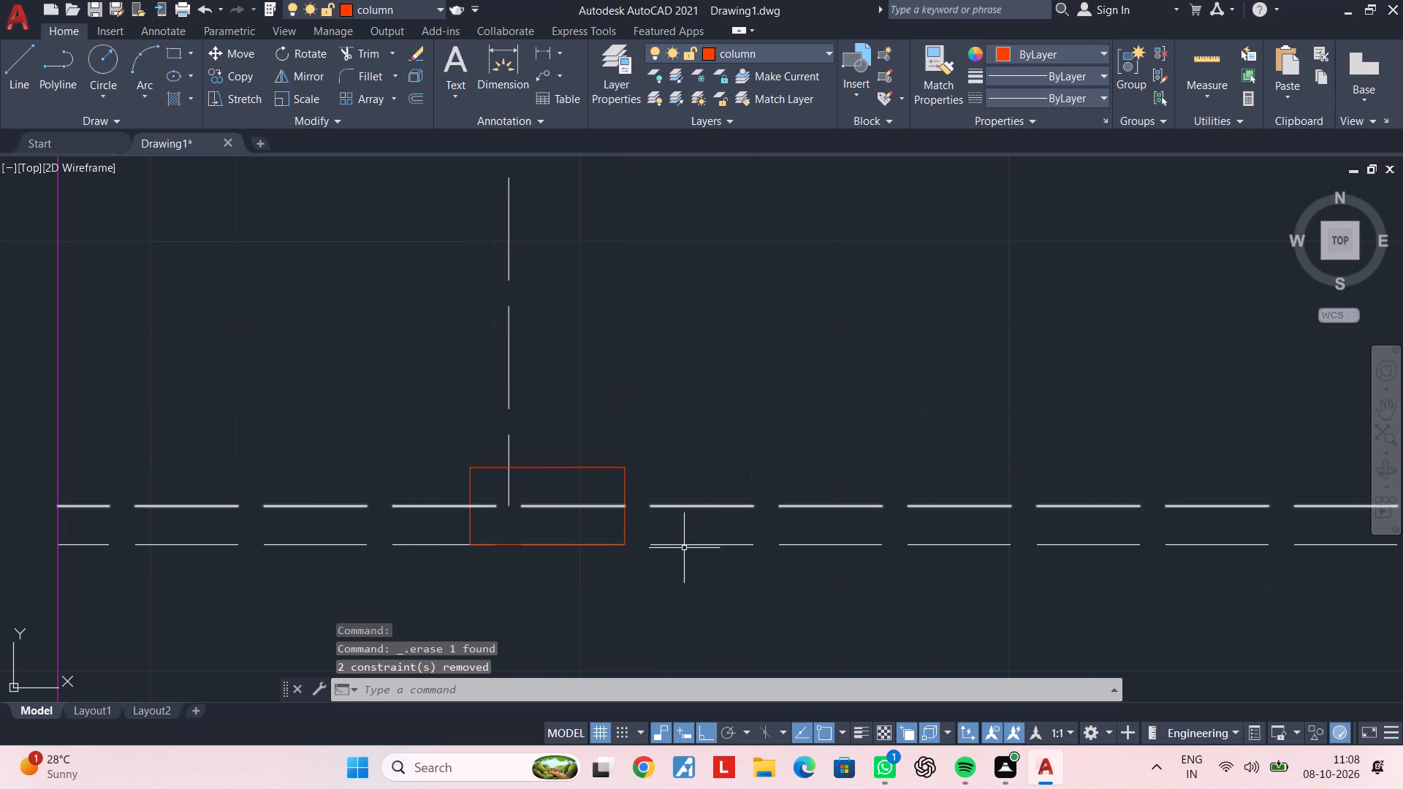
left_click(684, 544)
key("Delete")
scroll(708, 560, "down", 2)
middle_click_drag(709, 560, 571, 562)
key("Escape")
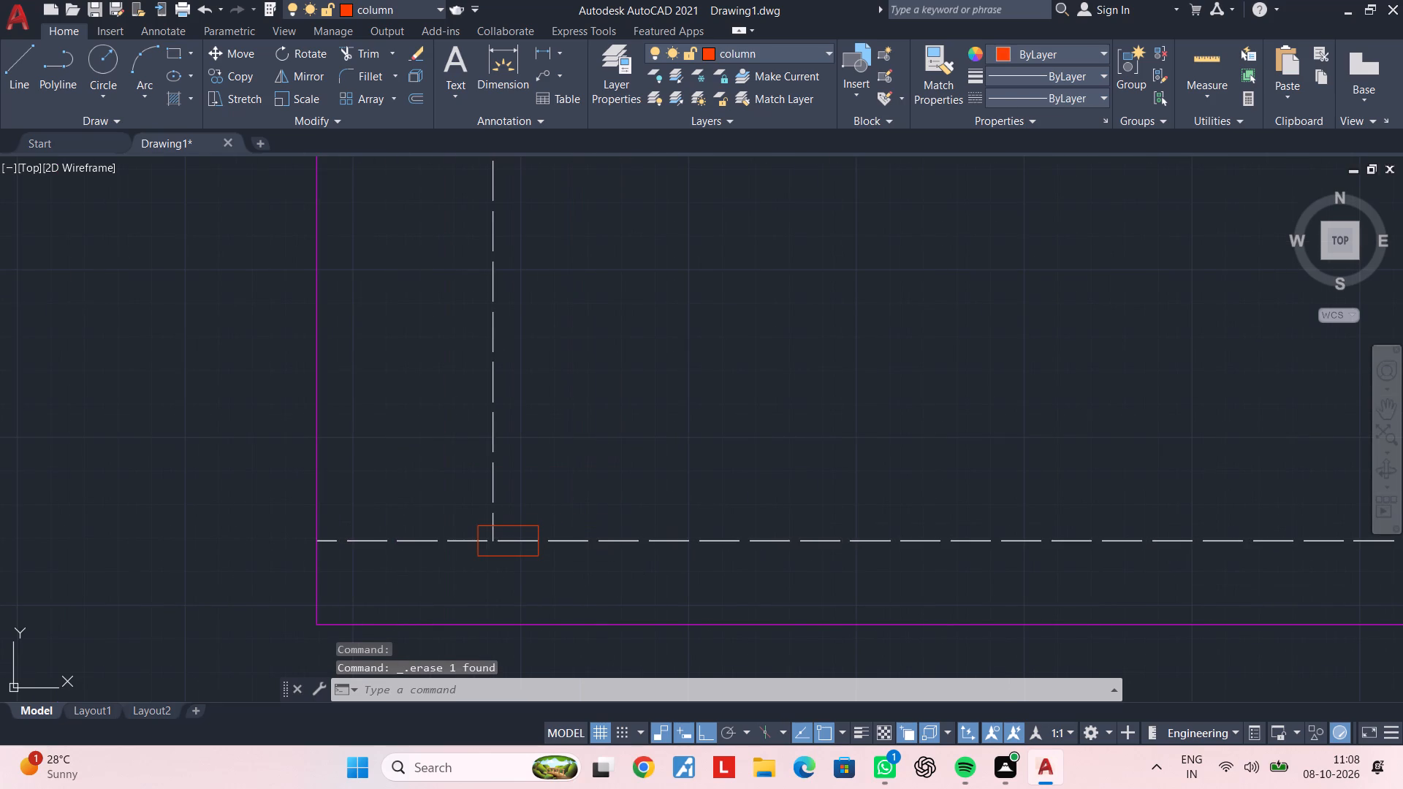
key("Escape")
key("Escape")
key("Escape")
key("Escape")
key("Escape")
key("Escape")
Stretch the lower end of the outer wall line on the staircase's west side straight south, past the magenta southern boundary line.
middle_click_drag(738, 541, 427, 524)
scroll(564, 539, "down", 1)
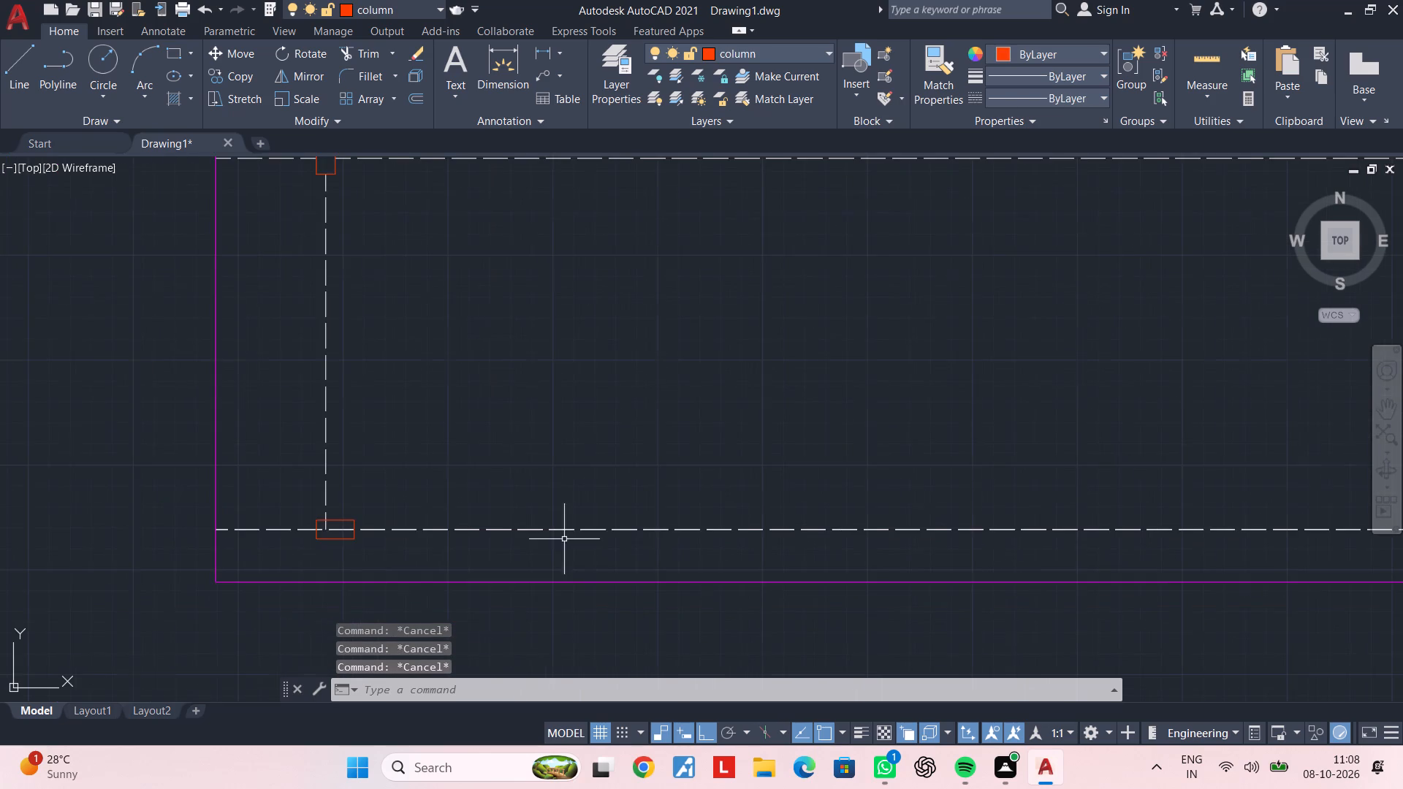
middle_click_drag(562, 539, 605, 535)
scroll(616, 465, "down", 3)
middle_click_drag(668, 451, 653, 506)
key("Escape")
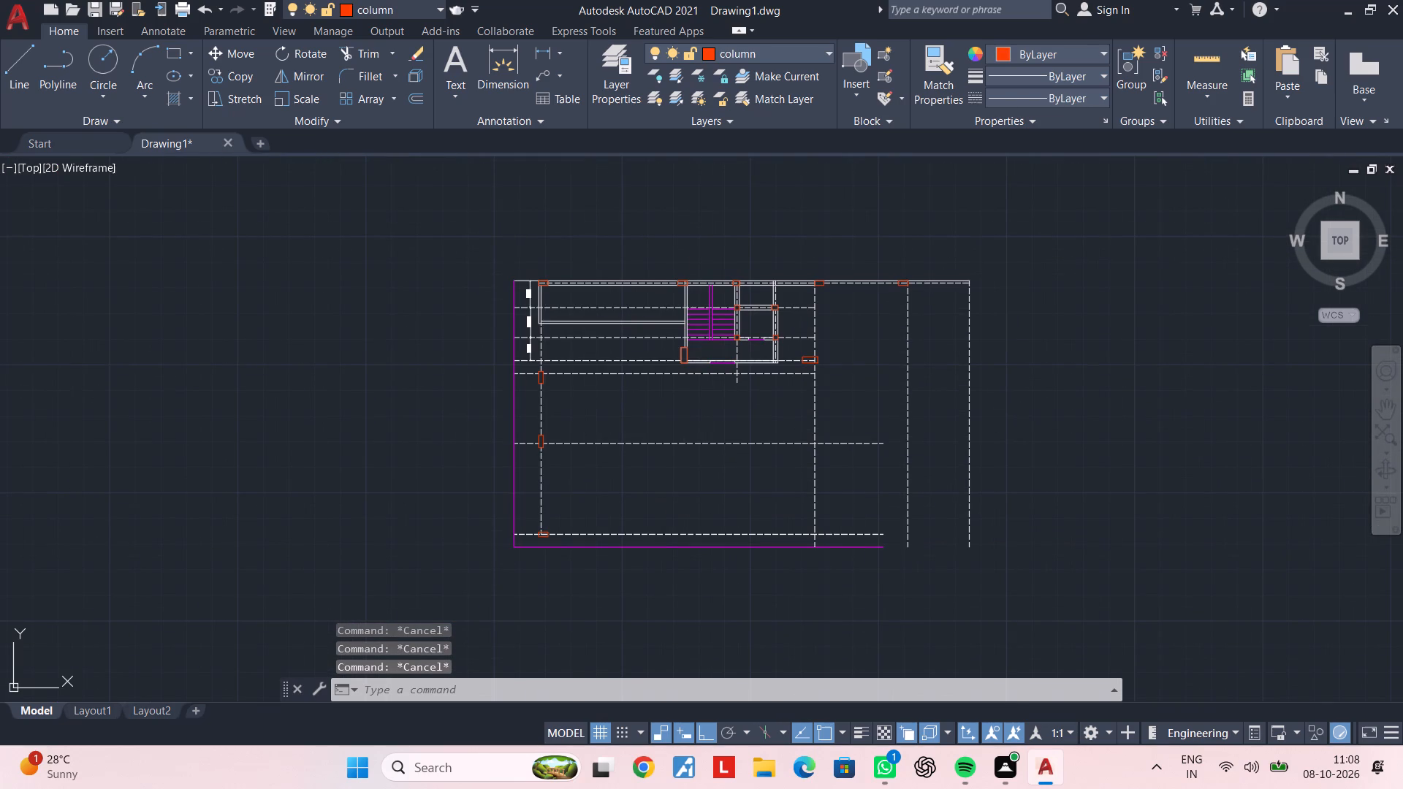
key("Escape")
key("Escape")
key("Escape")
key("Escape")
key("Escape")
middle_click_drag(683, 479, 634, 494)
scroll(642, 357, "up", 2)
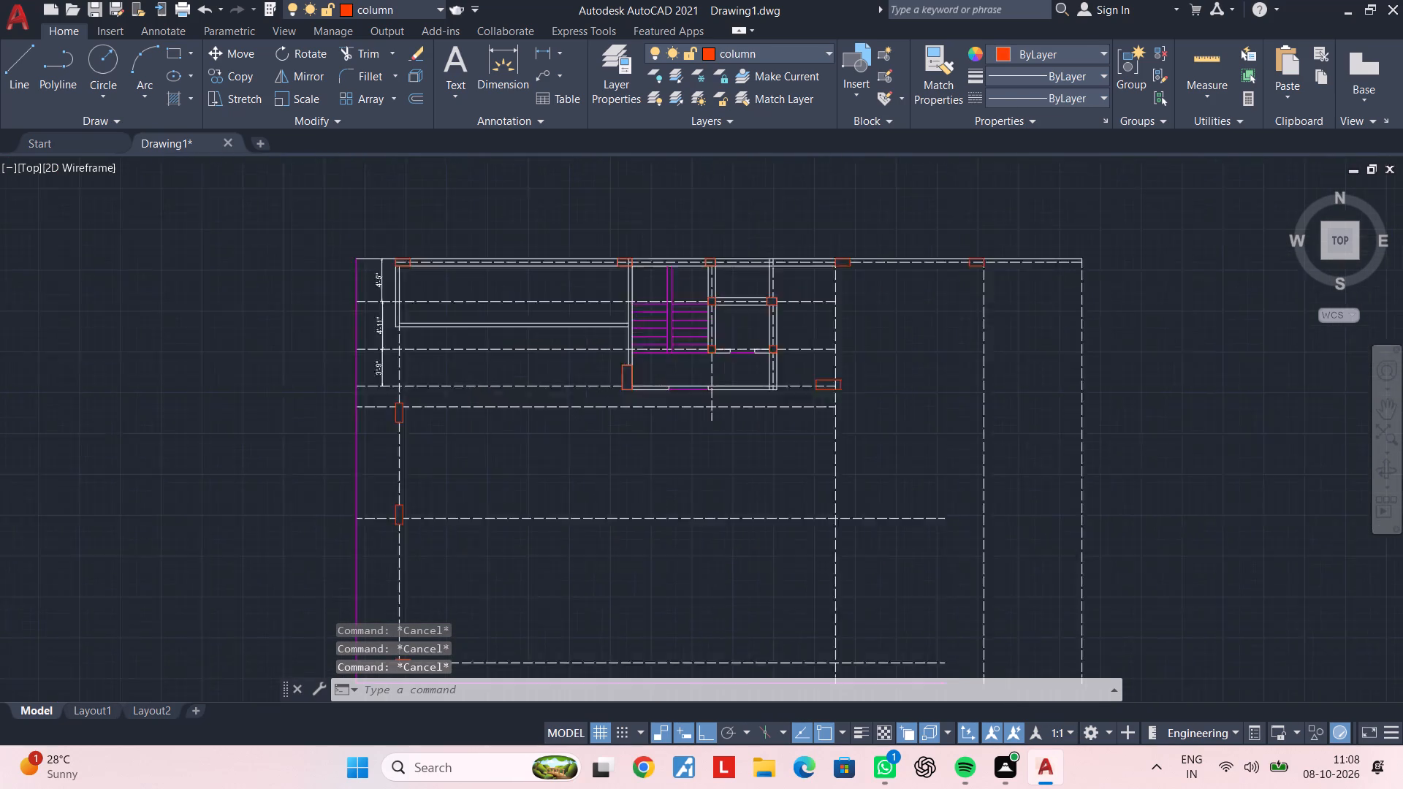
scroll(642, 356, "up", 1)
middle_click_drag(603, 384, 615, 363)
key("Escape")
key("Escape")
key("Escape")
left_click(607, 338)
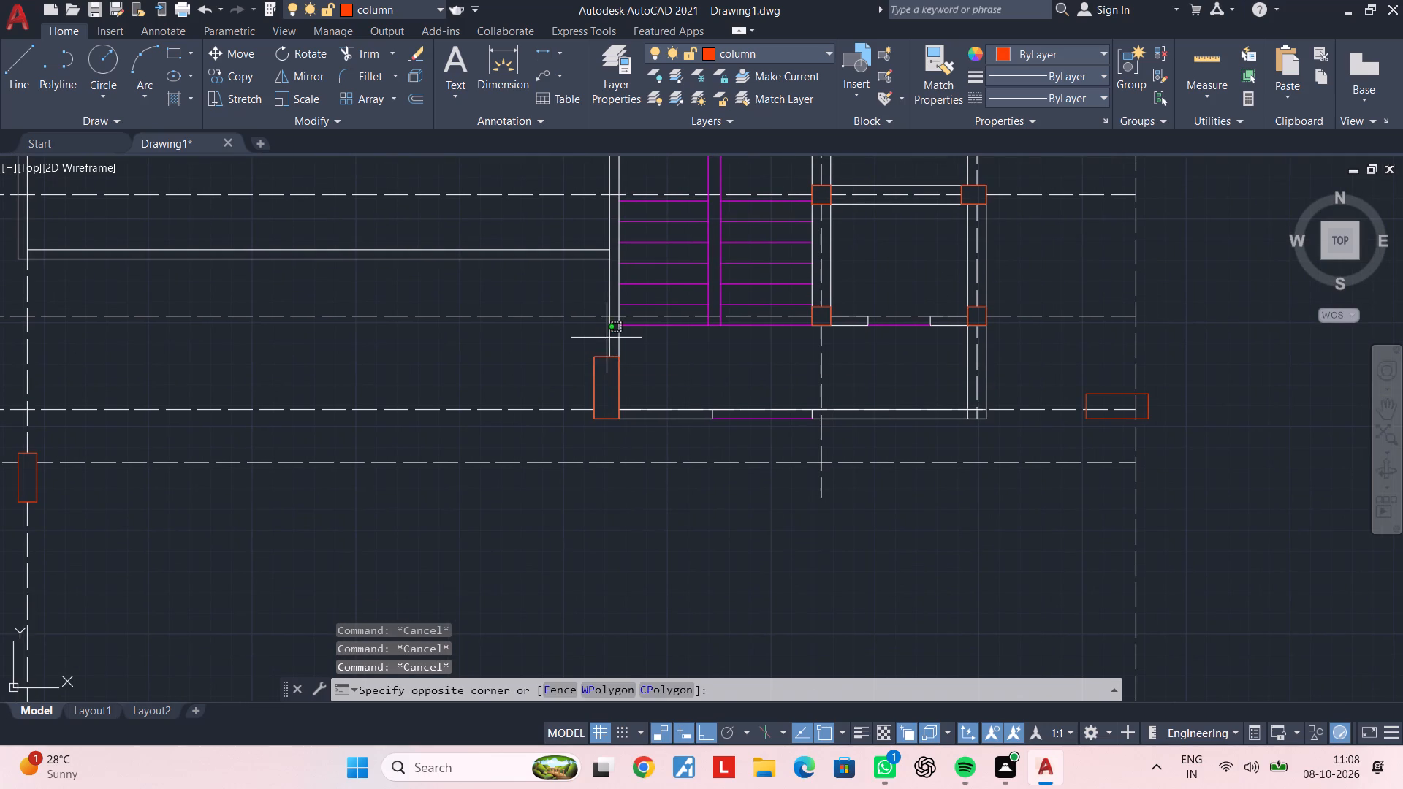
key("Escape")
left_click(607, 335)
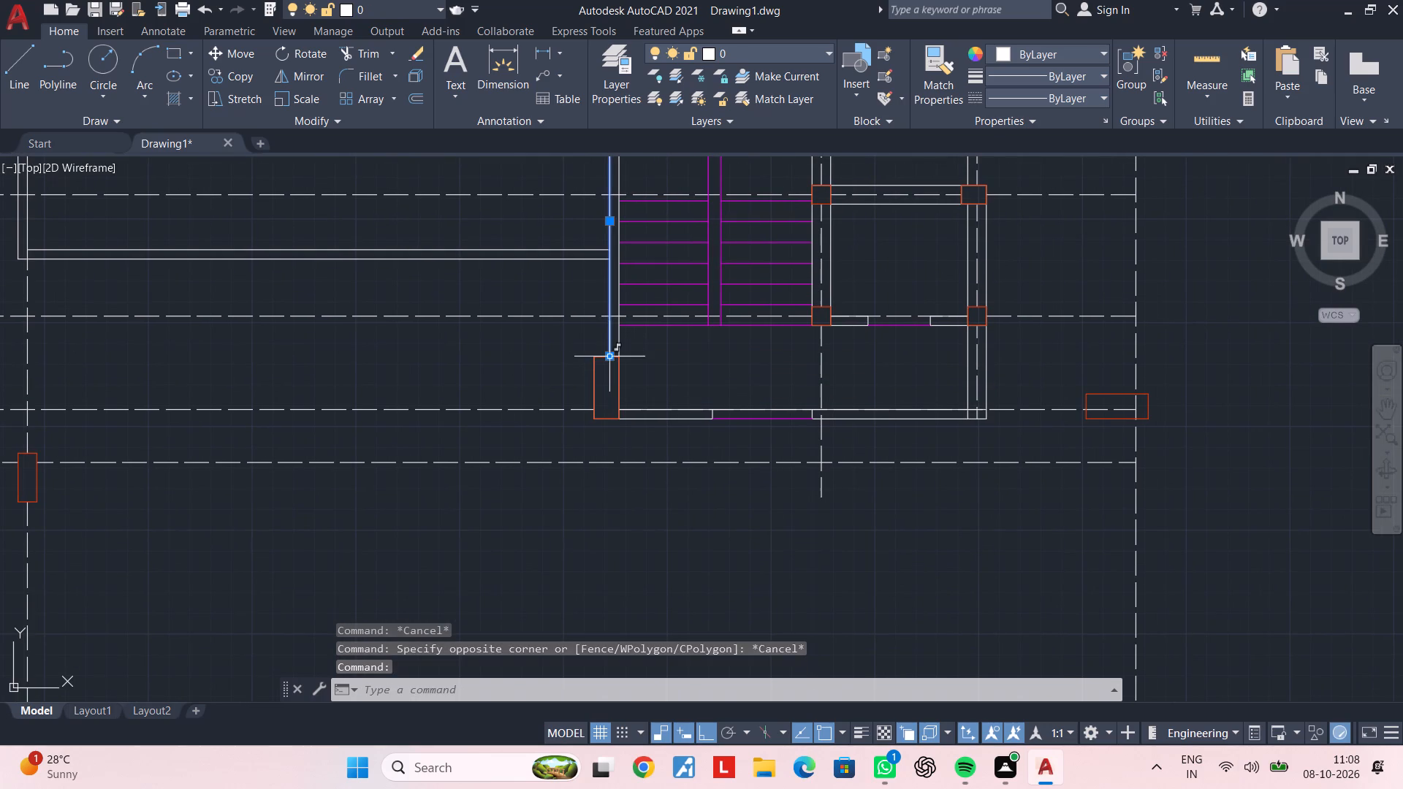
left_click(612, 357)
scroll(598, 507, "down", 1)
middle_click_drag(601, 495, 635, 163)
scroll(652, 398, "down", 2)
middle_click_drag(652, 401, 652, 330)
left_click(646, 535)
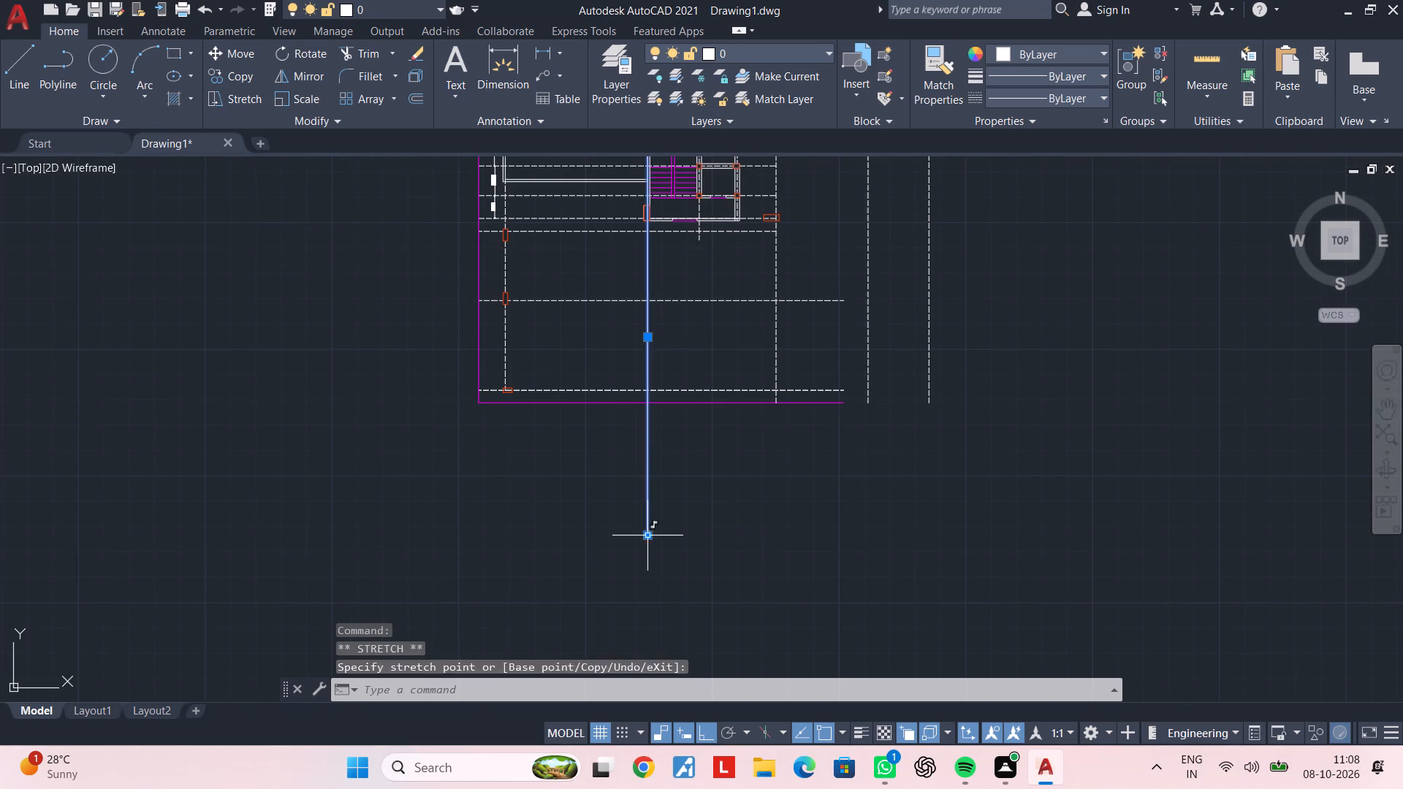
key("Escape")
Offset the extended vertical wall line 1'6" to the west near the southern dashed centreline.
scroll(663, 355, "up", 2)
middle_click_drag(672, 376, 739, 350)
key("Escape")
scroll(693, 506, "up", 2)
middle_click_drag(691, 397, 698, 514)
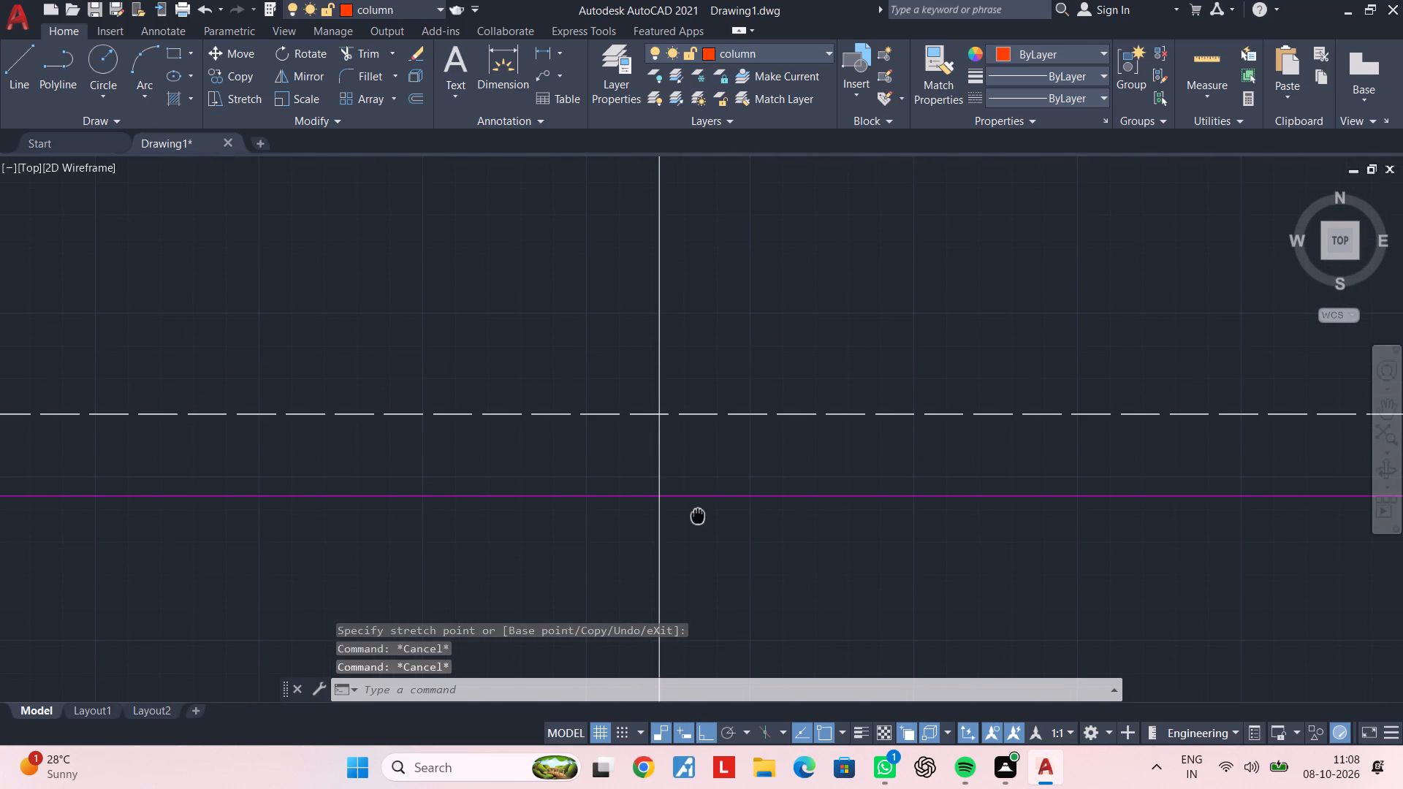
key("Escape")
key("Escape")
key("Escape")
key("Escape")
key("Escape")
key("Escape")
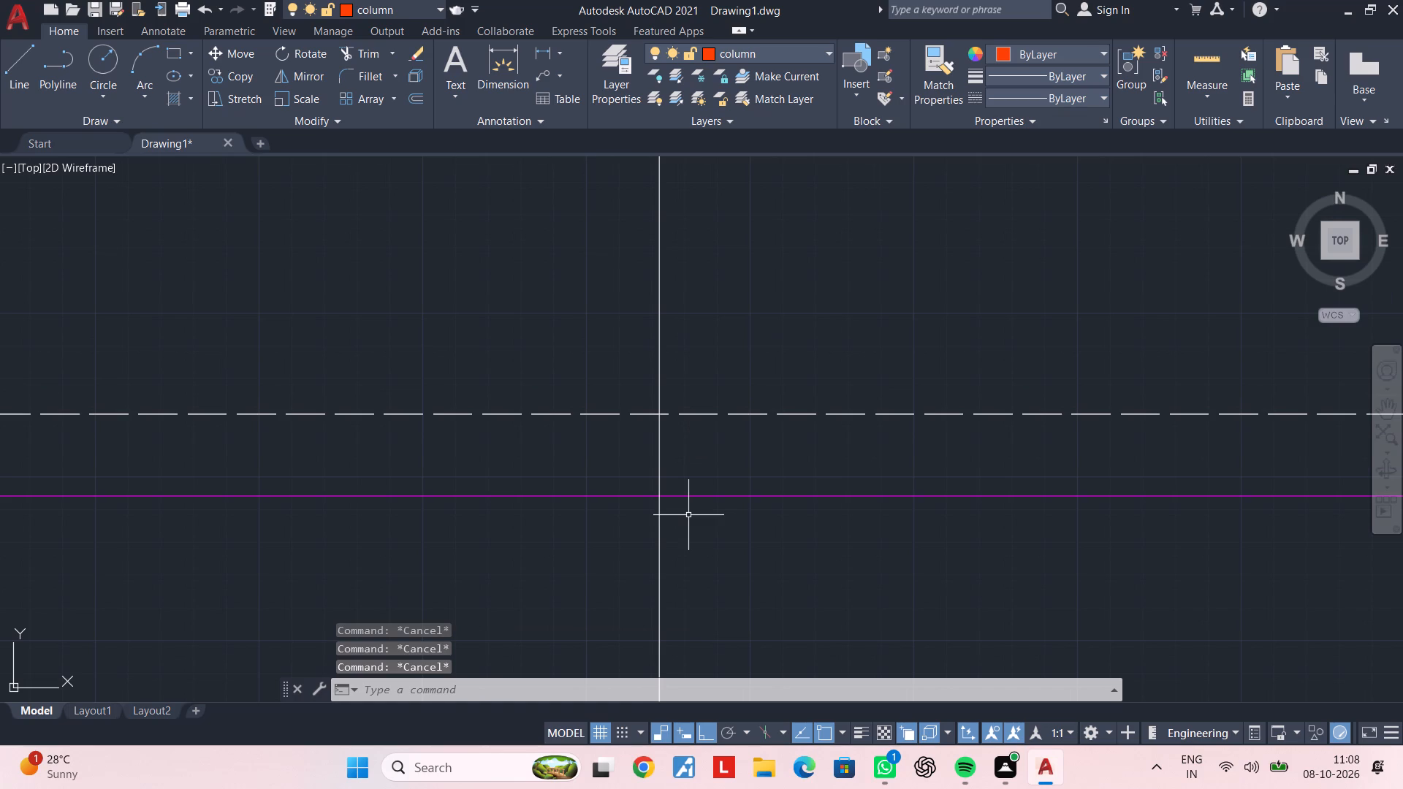
middle_click_drag(669, 429, 604, 470)
key("Escape")
key("Escape")
key("Escape")
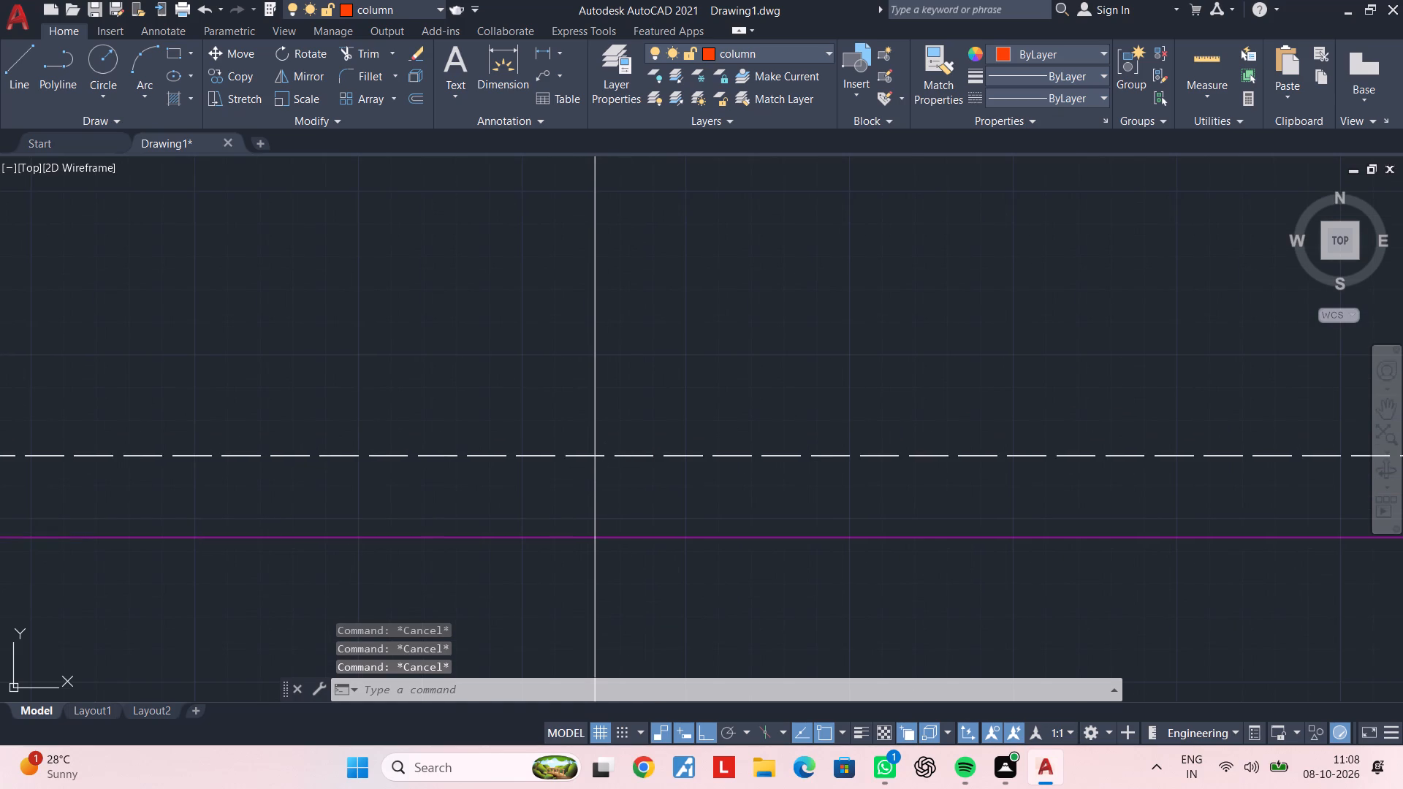
type("of")
key("space")
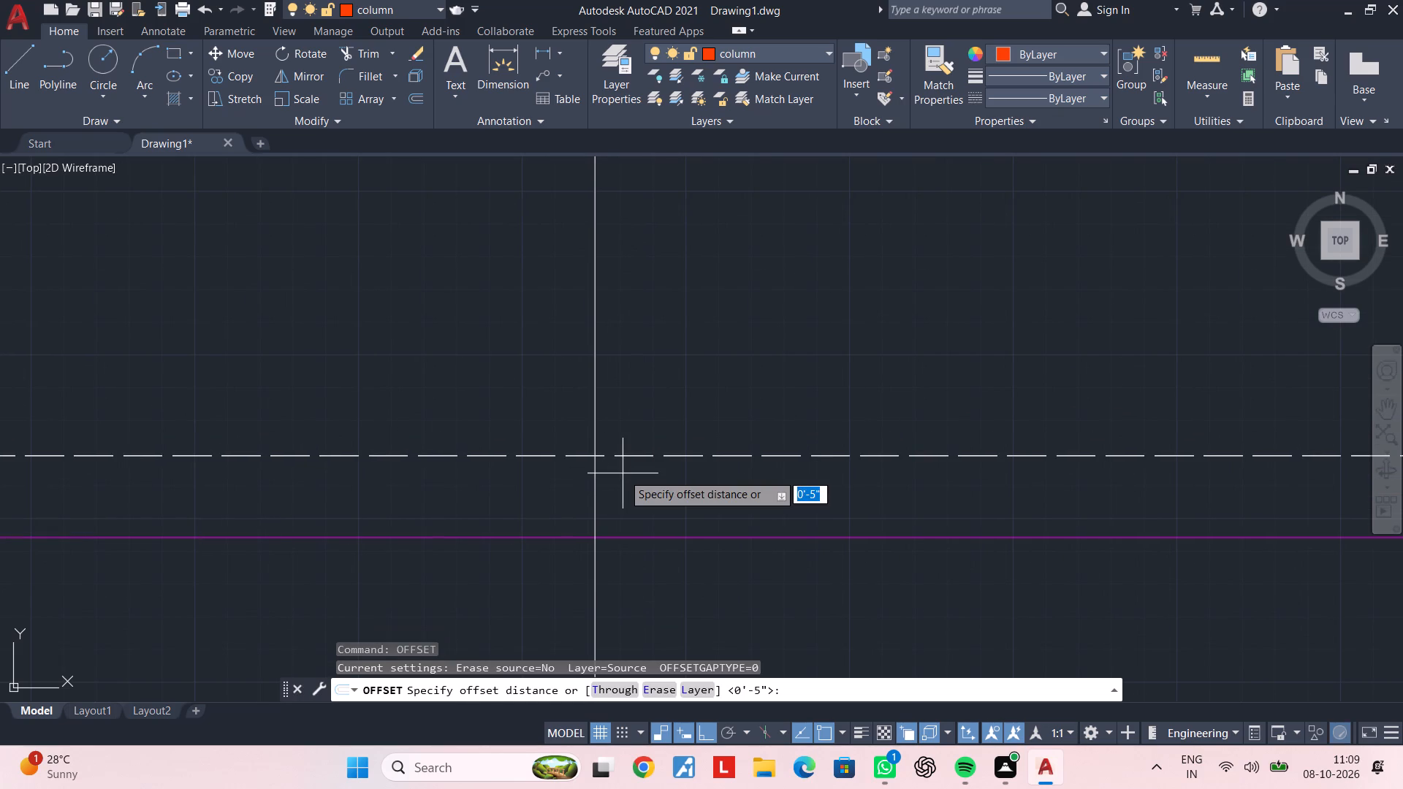
type("1'6\"")
key("Return")
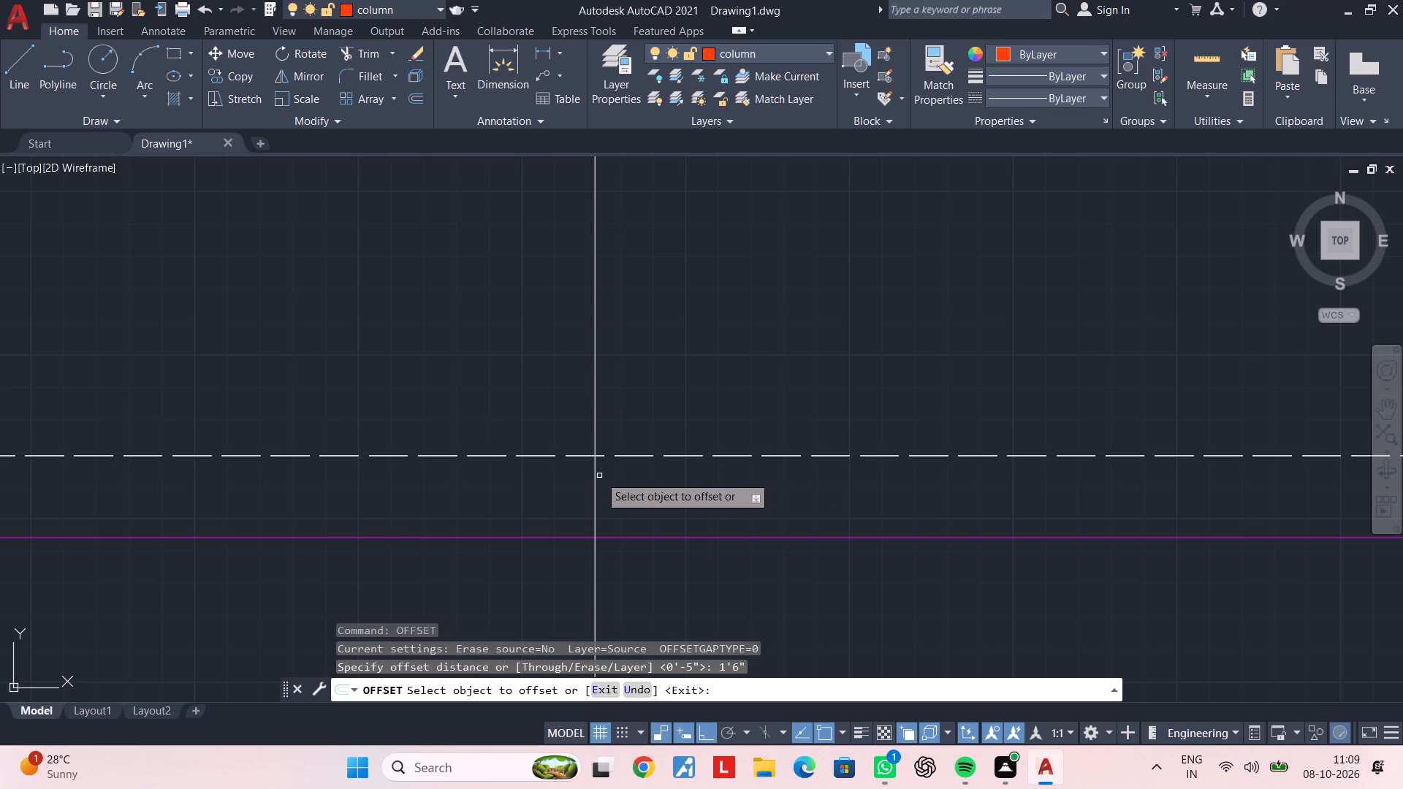
left_click(596, 476)
left_click(571, 476)
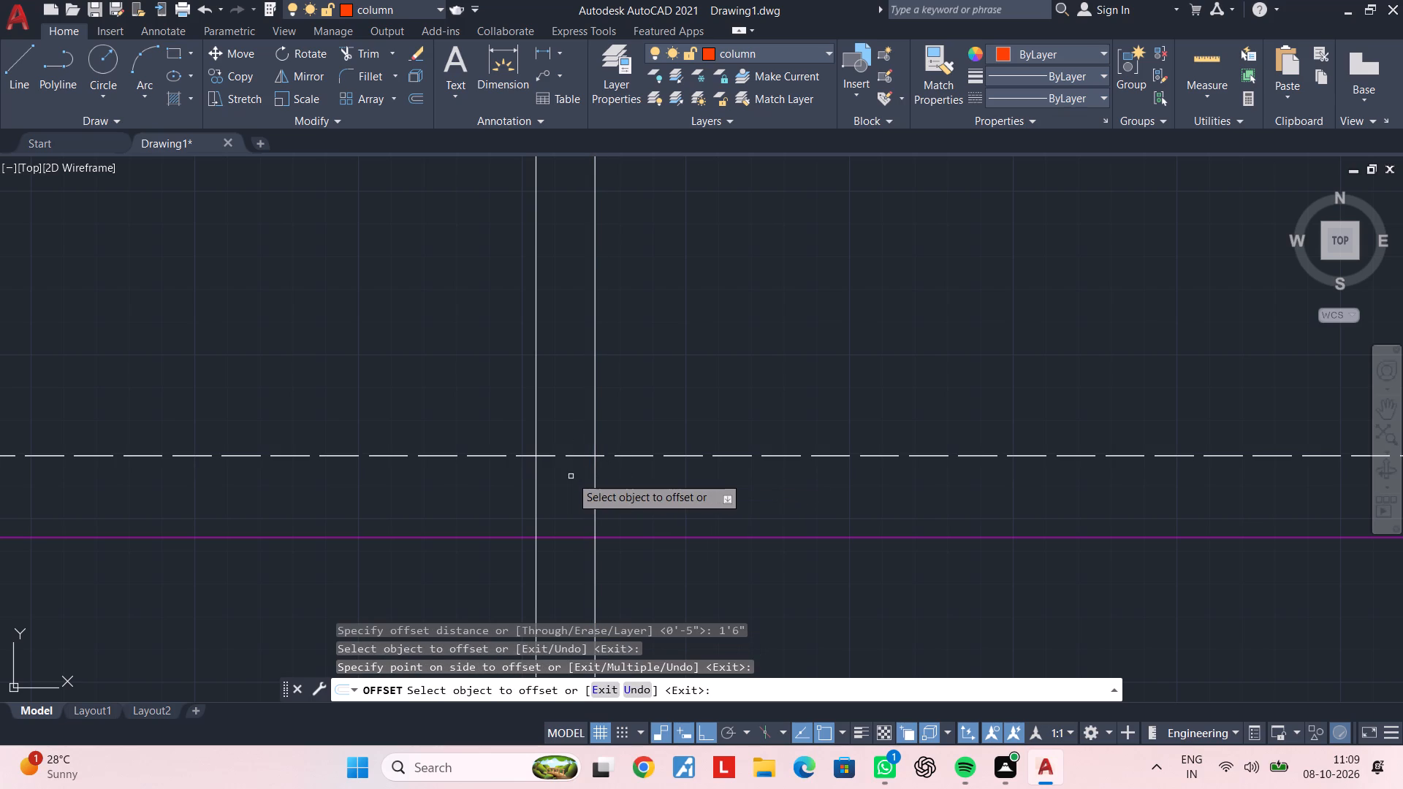
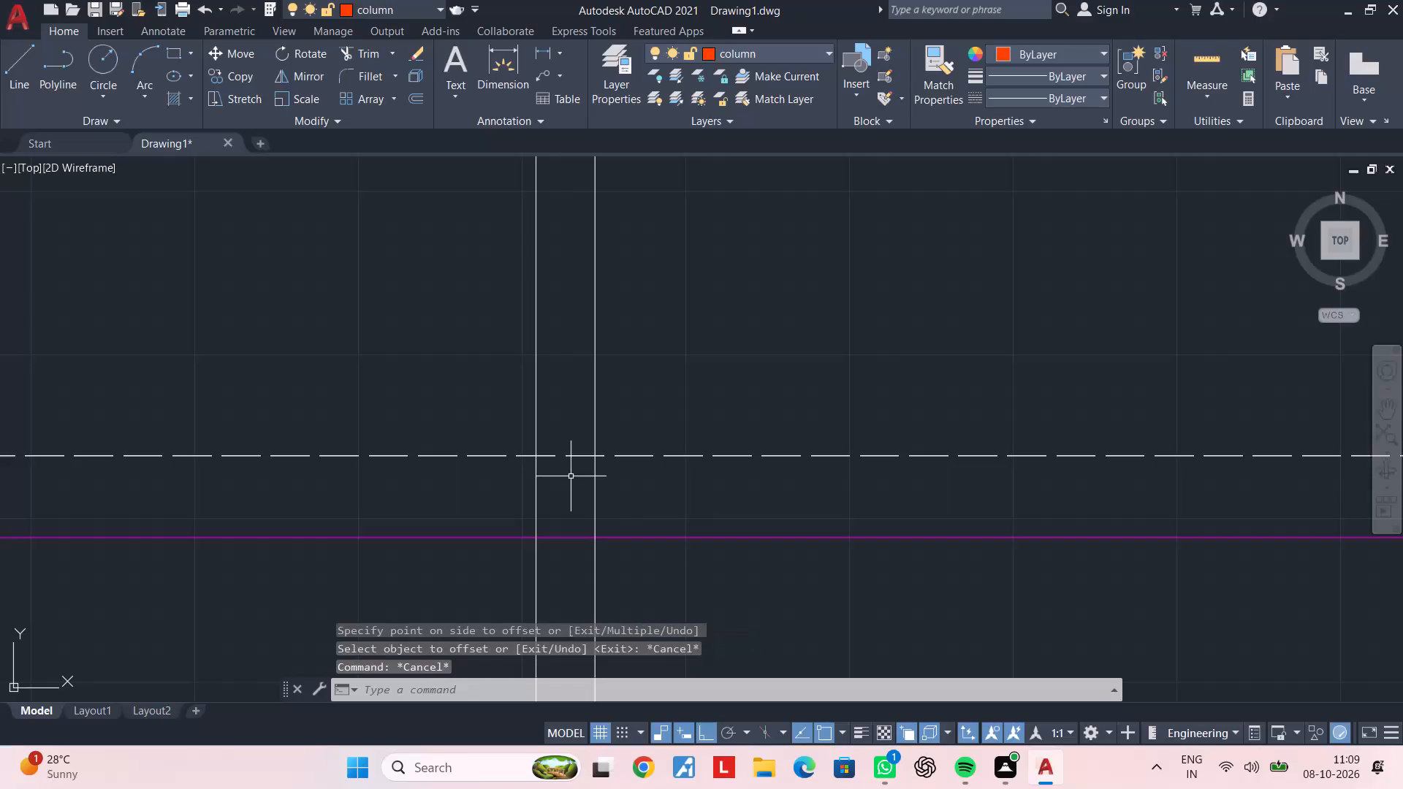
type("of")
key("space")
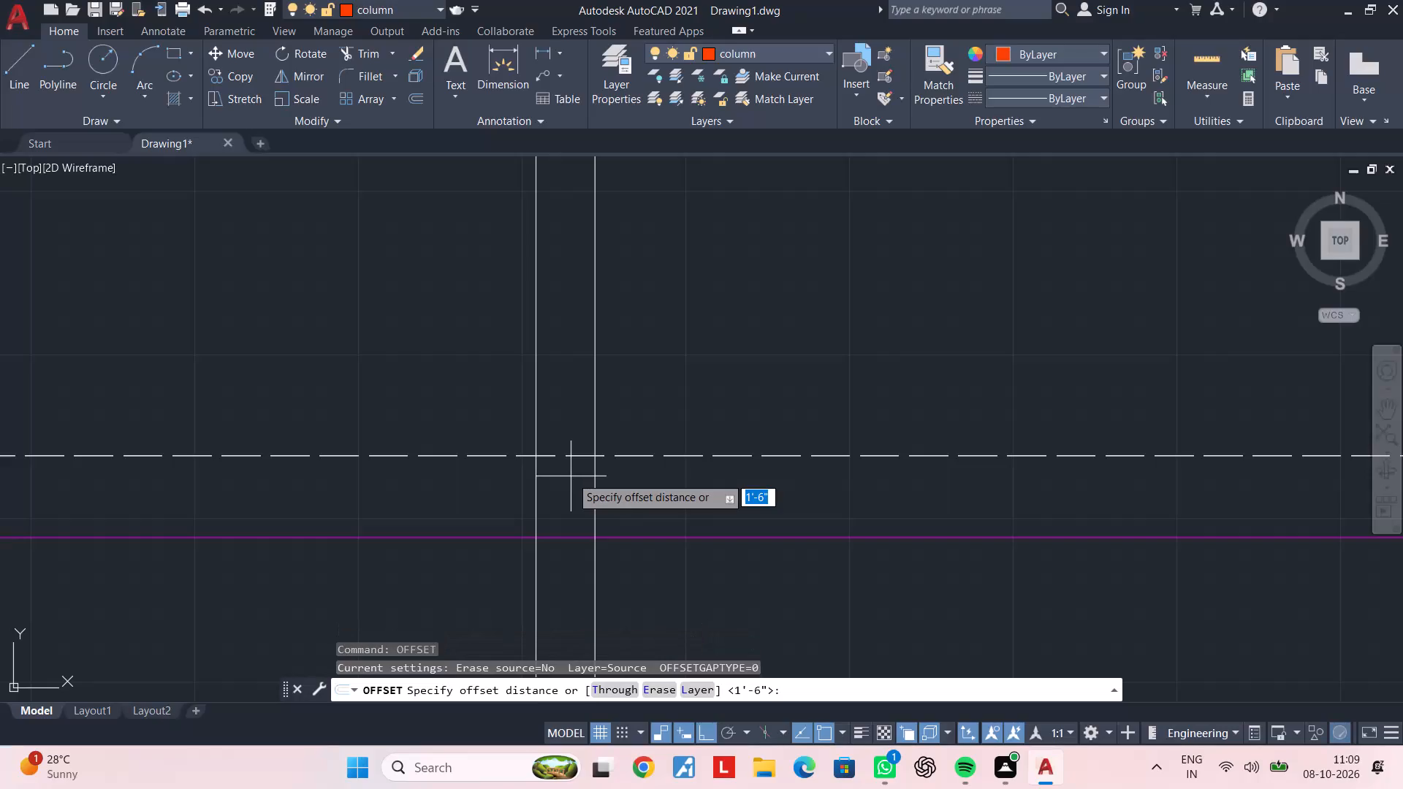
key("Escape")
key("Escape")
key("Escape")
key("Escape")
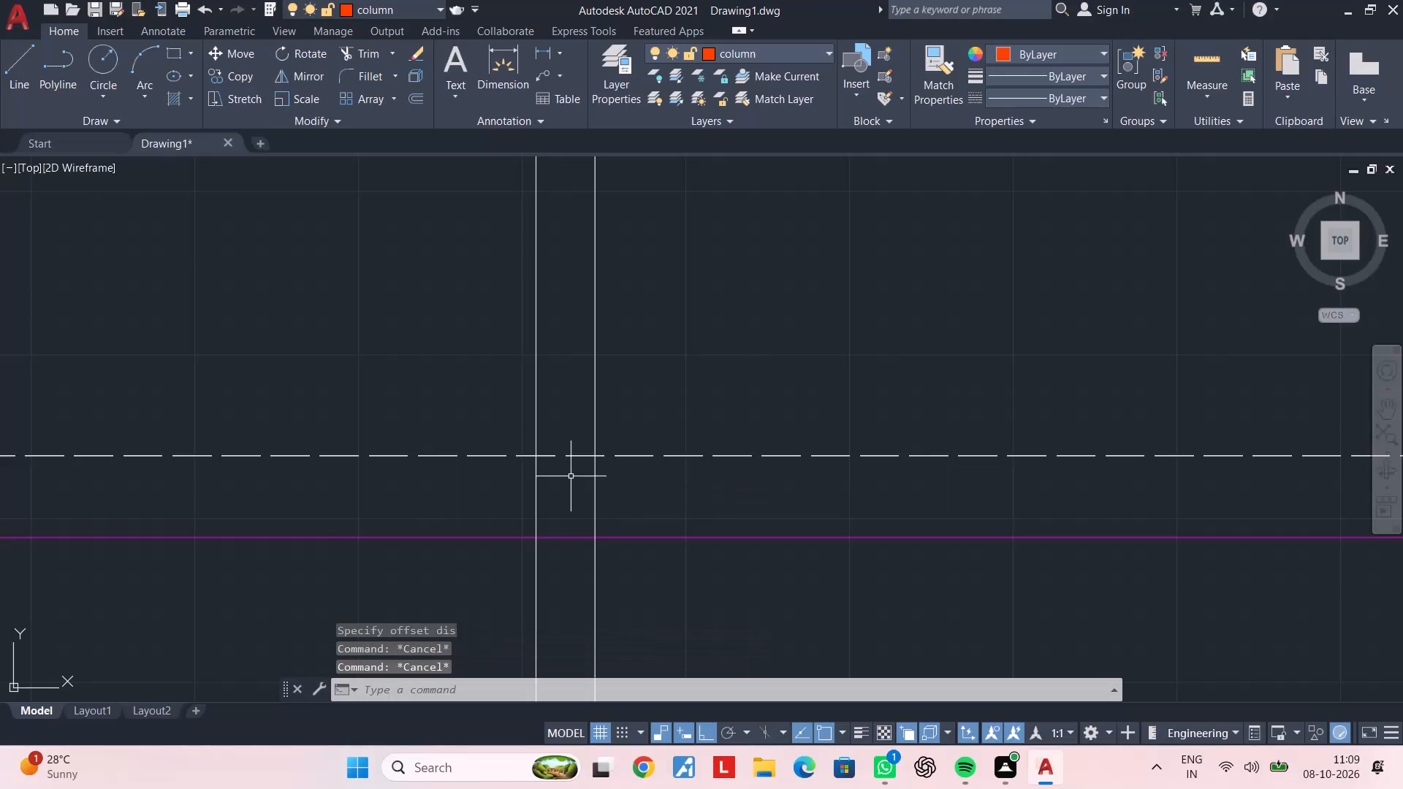
Offset the right-hand line of the vertical pair by 1'2" to its right, outside the pair.
type("of")
key("space")
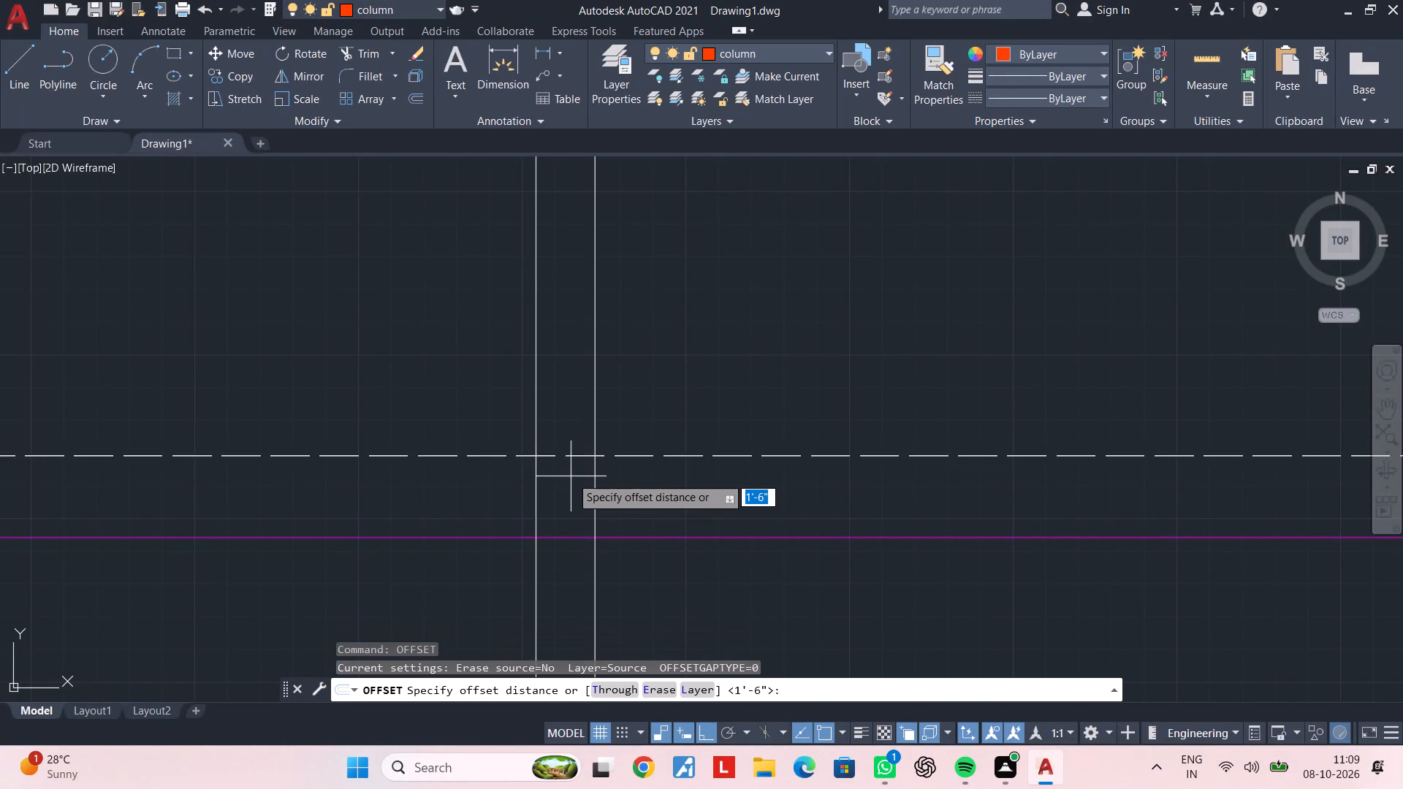
type("1'")
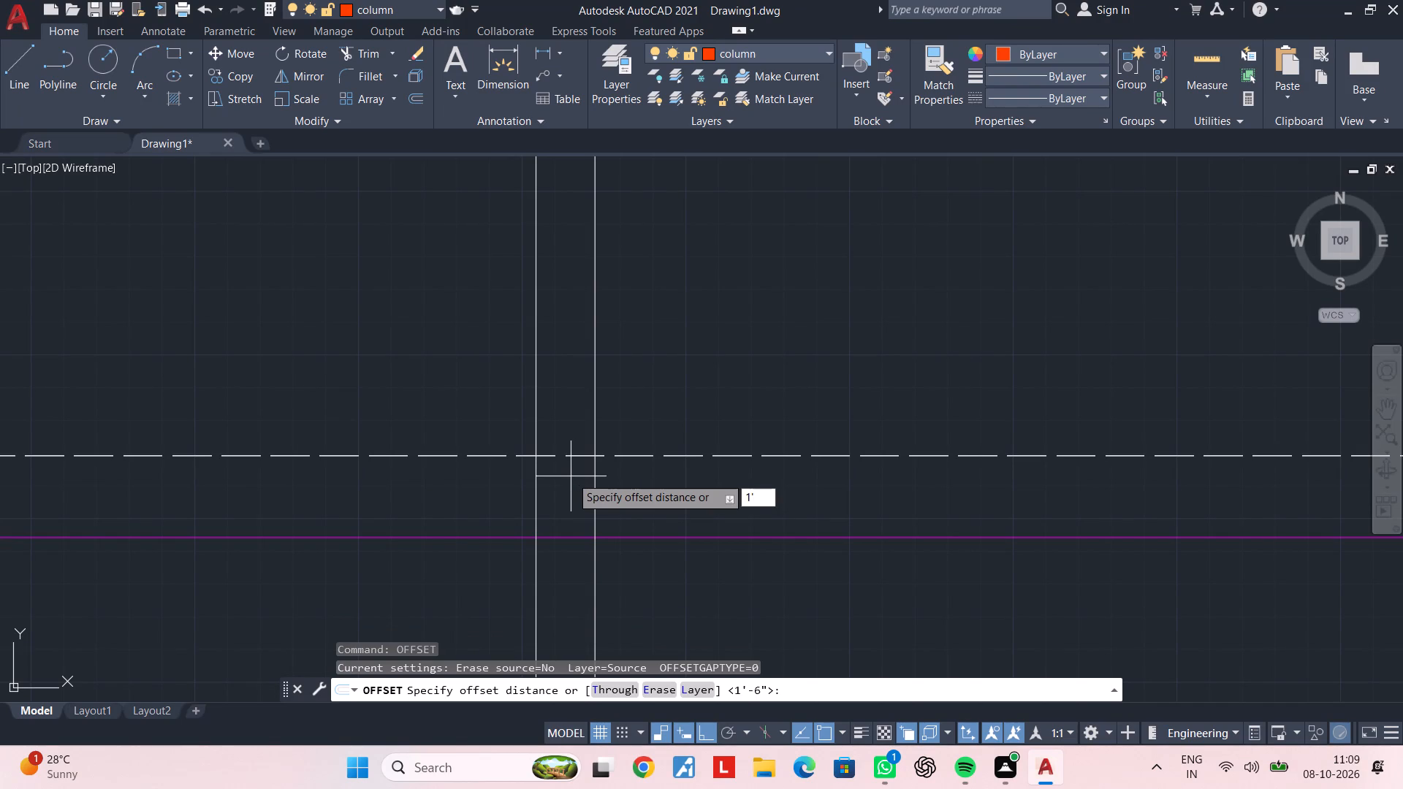
type("2\"")
key("Return")
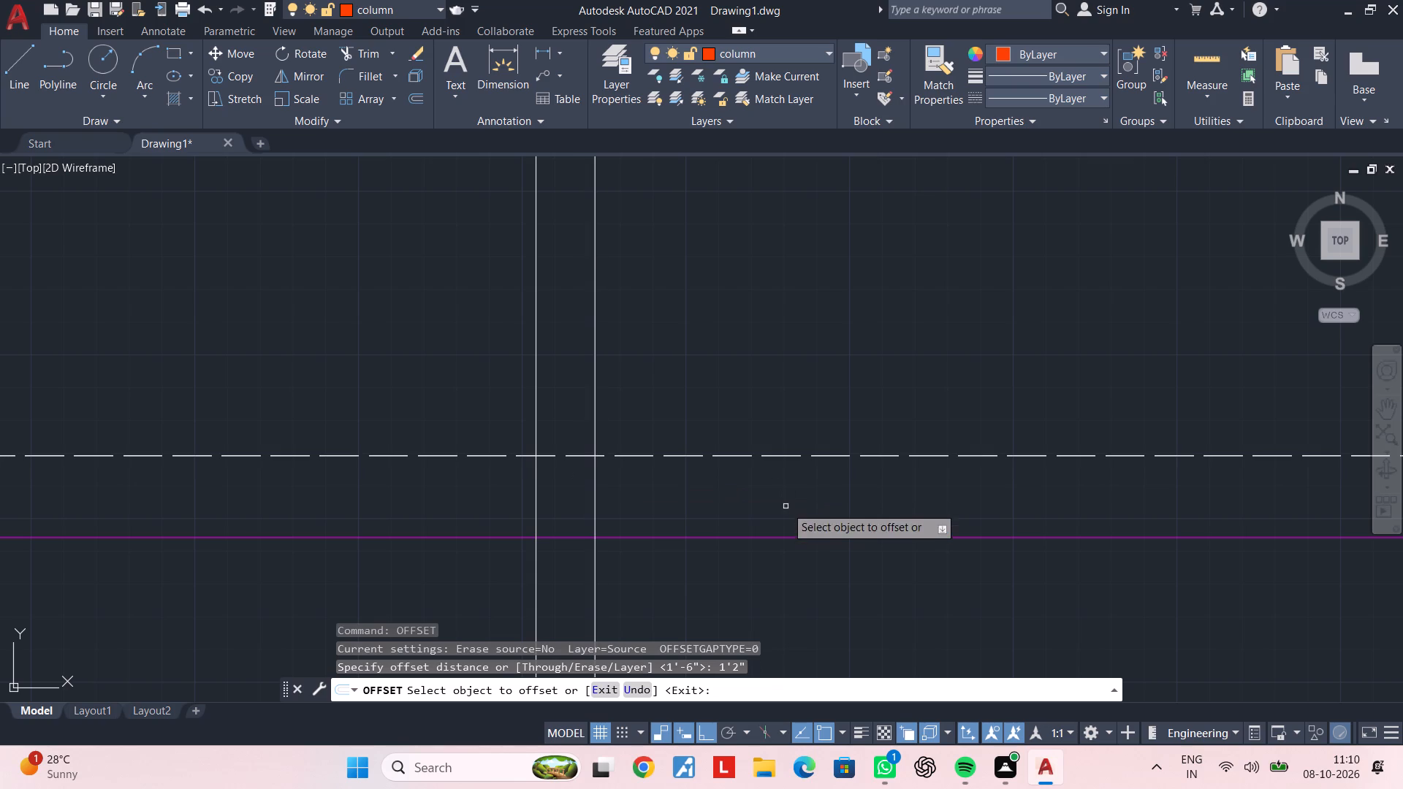
left_click(596, 494)
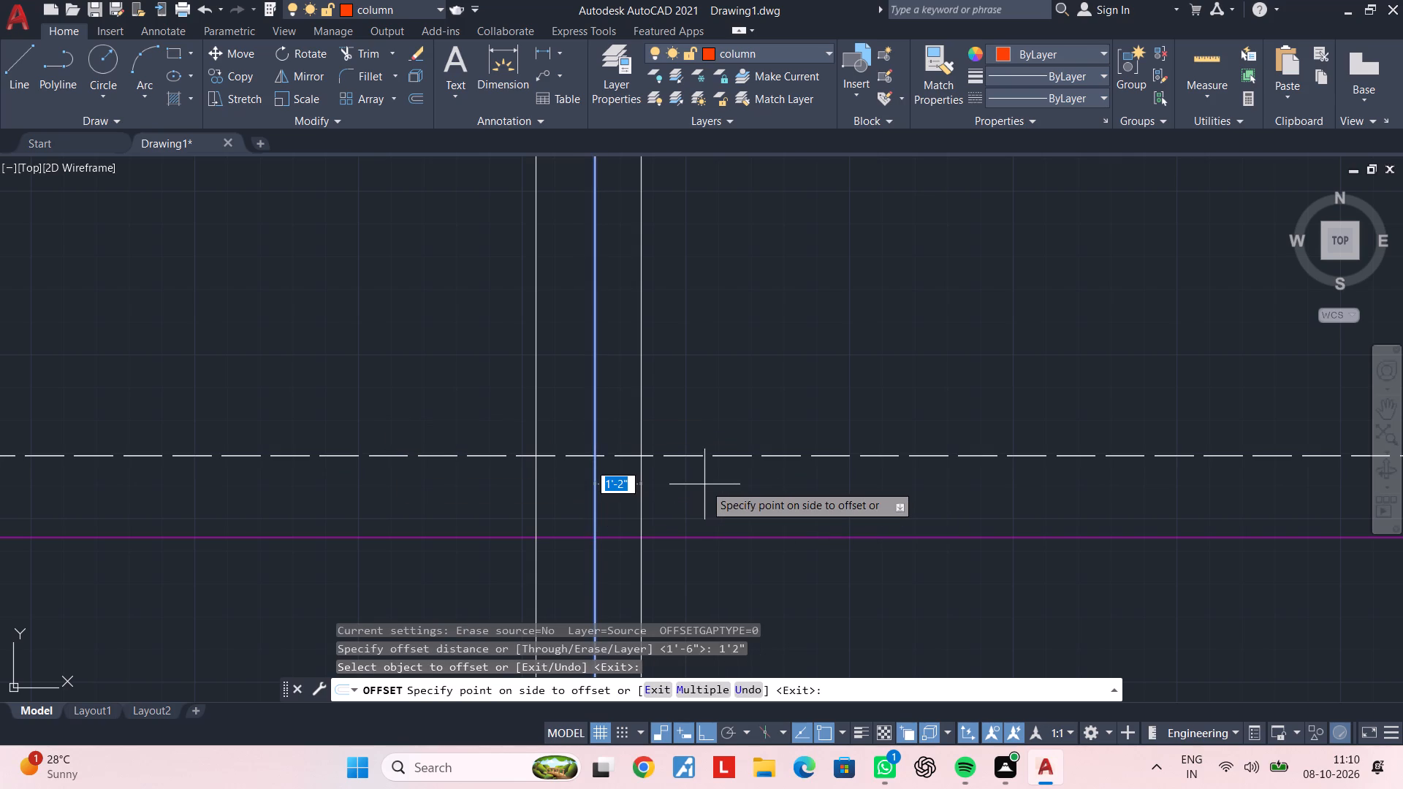
left_click(710, 473)
key("space")
Offset the dashed horizontal centreline by 4.5" on both sides, once above and once below.
key("space")
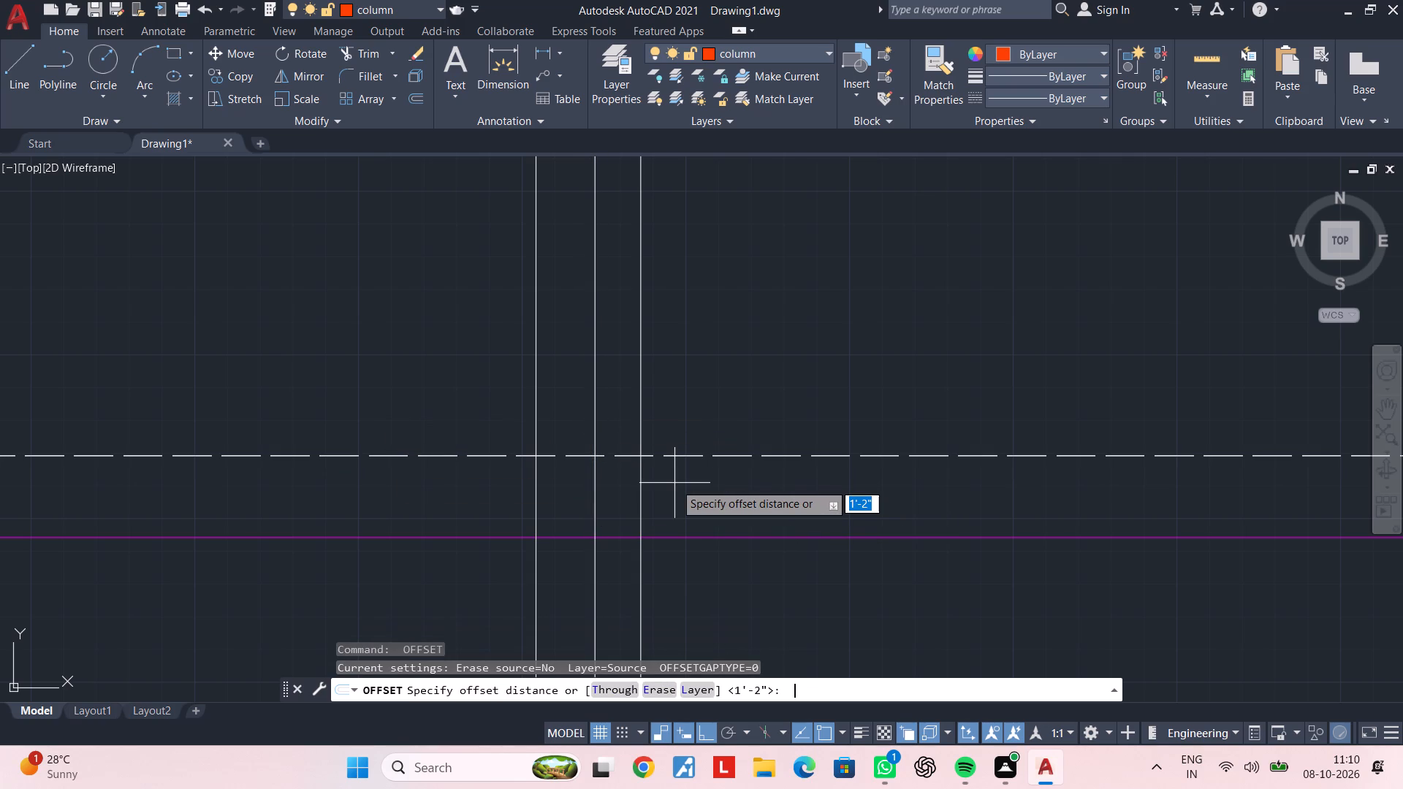
type("4.5\"")
key("Return")
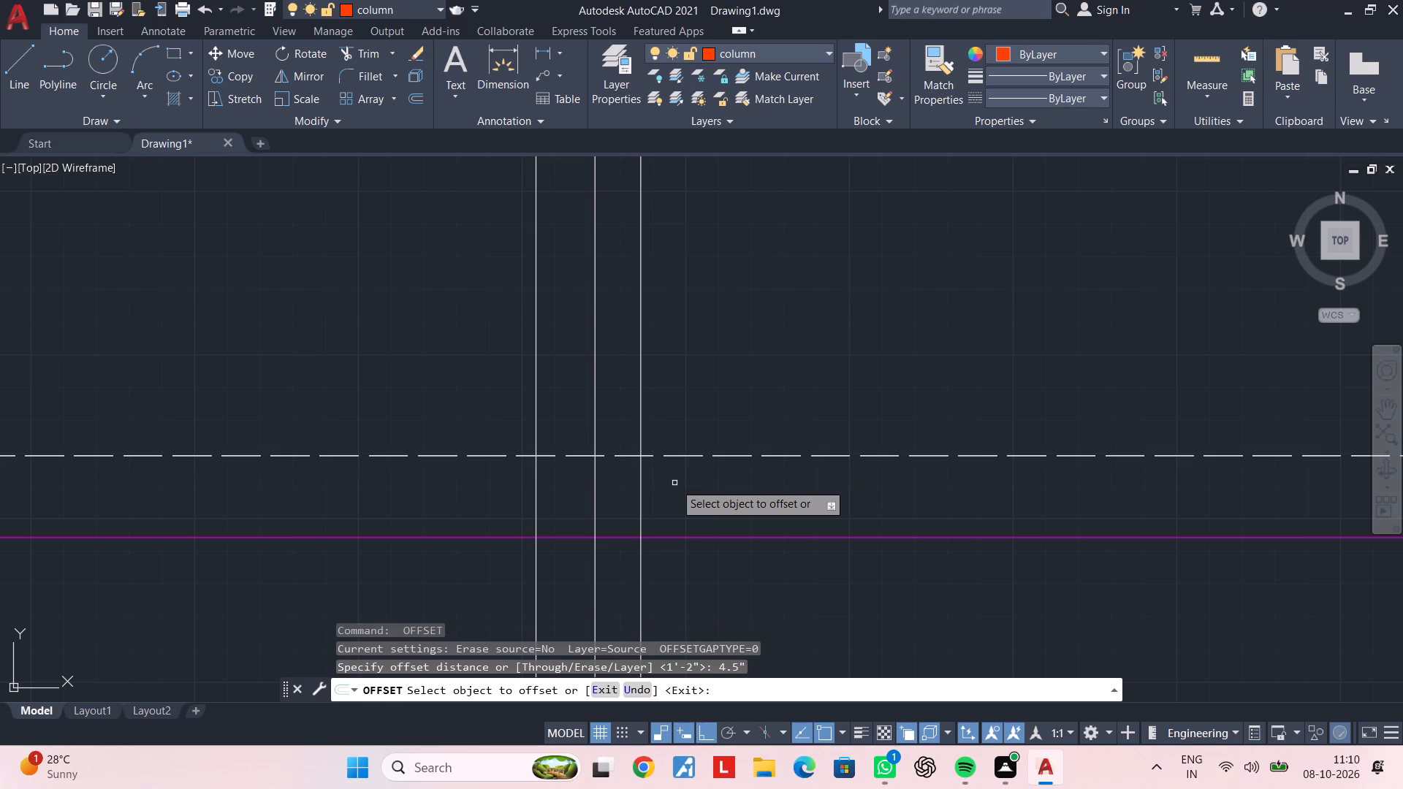
left_click(683, 457)
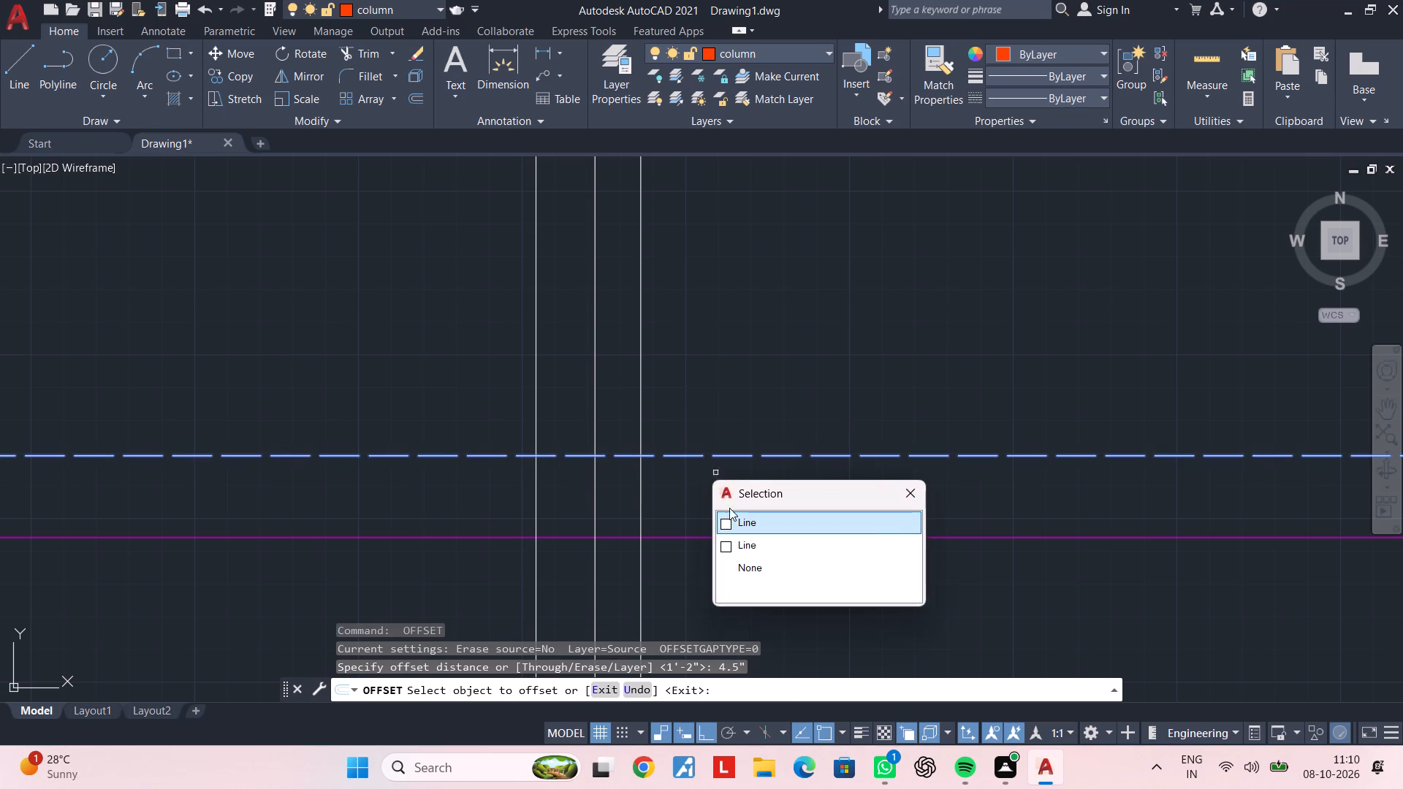
left_click(745, 533)
left_click(748, 413)
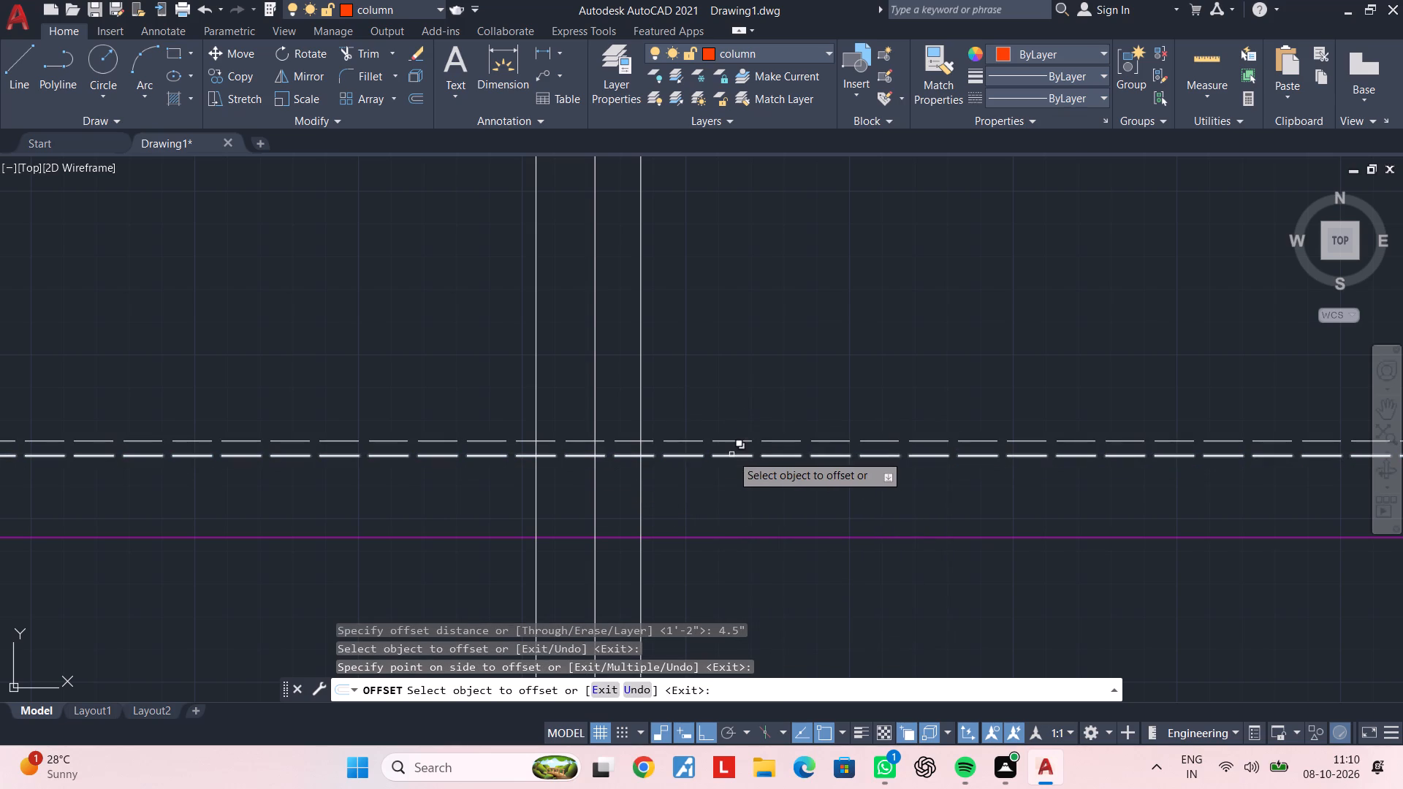
left_click(731, 454)
left_click(772, 517)
left_click(733, 535)
key("Escape")
key("Escape")
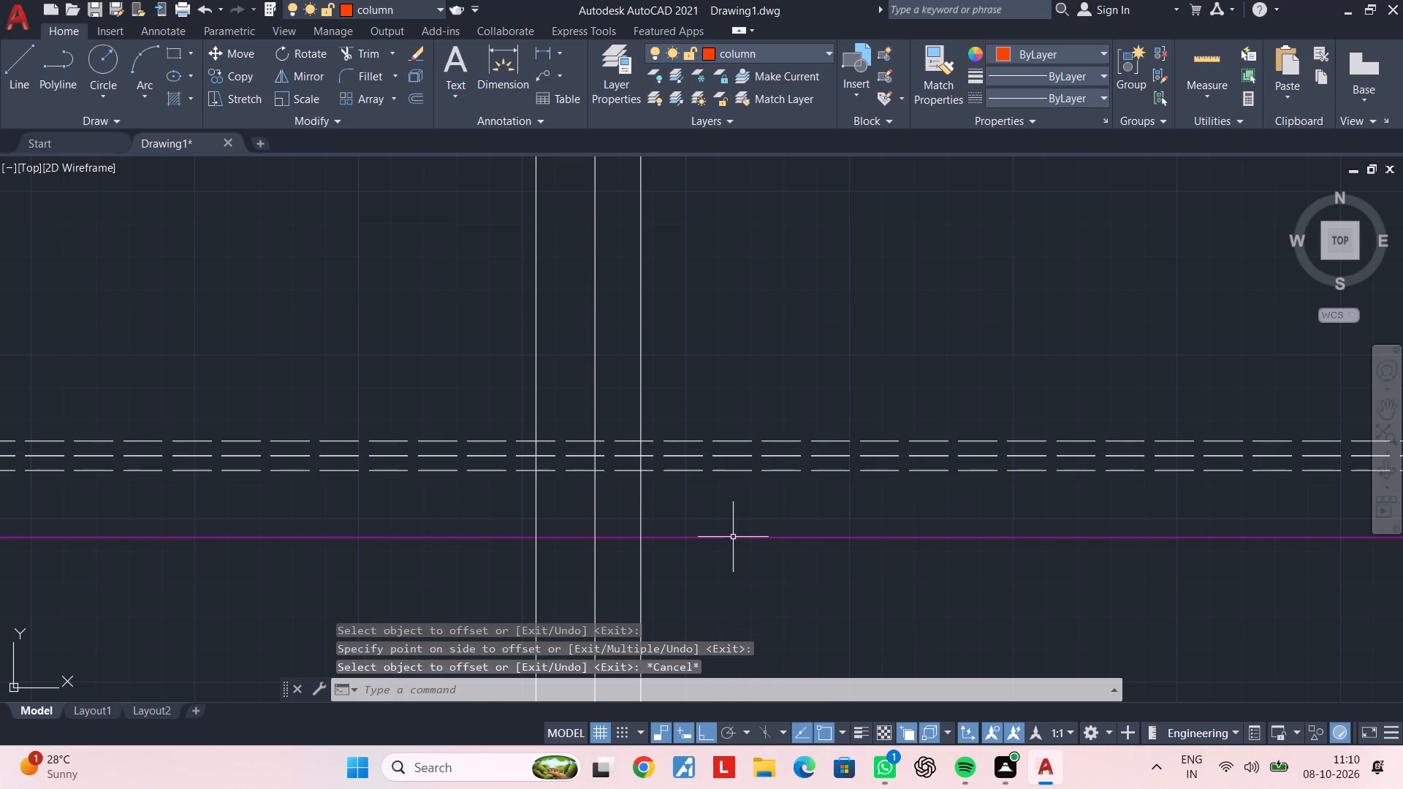
key("Escape")
key("Escape")
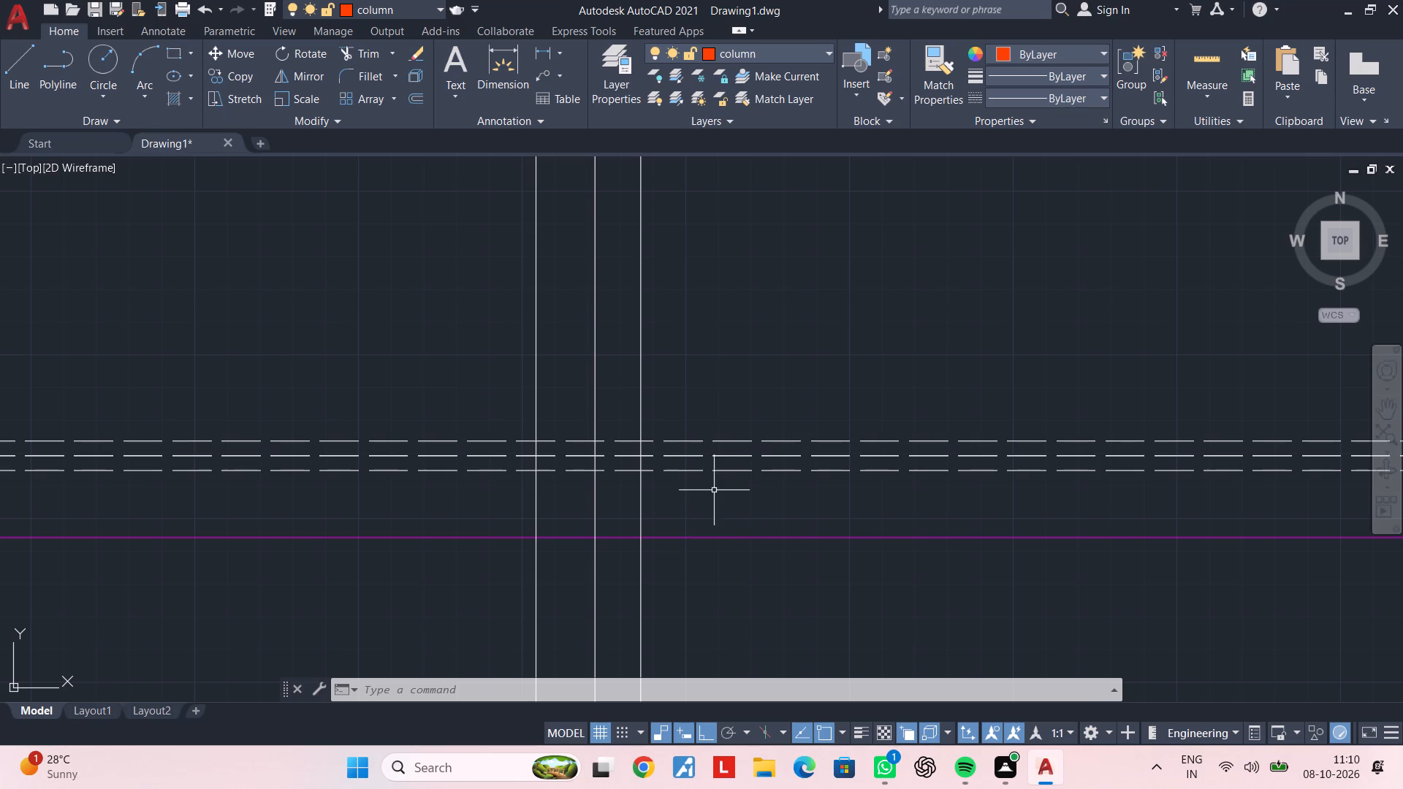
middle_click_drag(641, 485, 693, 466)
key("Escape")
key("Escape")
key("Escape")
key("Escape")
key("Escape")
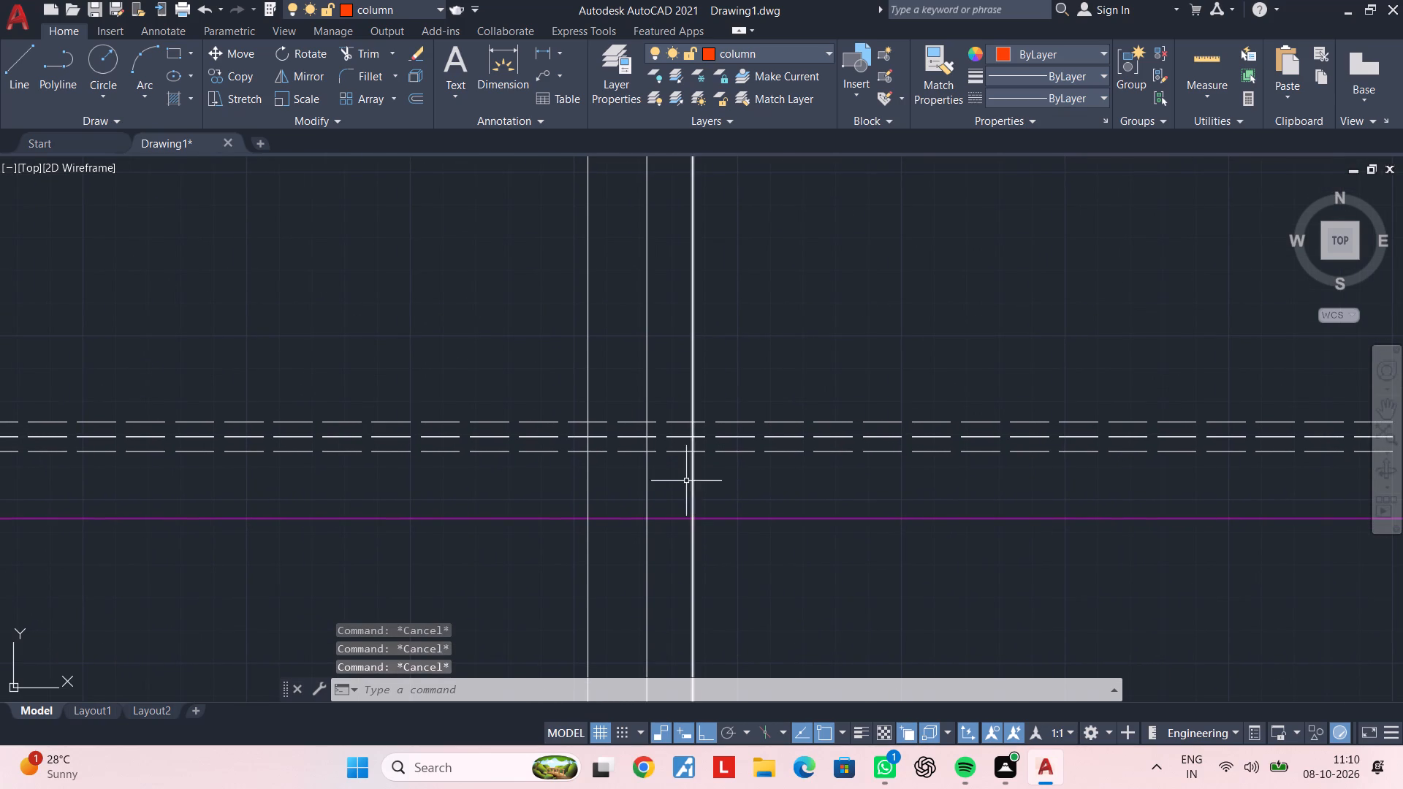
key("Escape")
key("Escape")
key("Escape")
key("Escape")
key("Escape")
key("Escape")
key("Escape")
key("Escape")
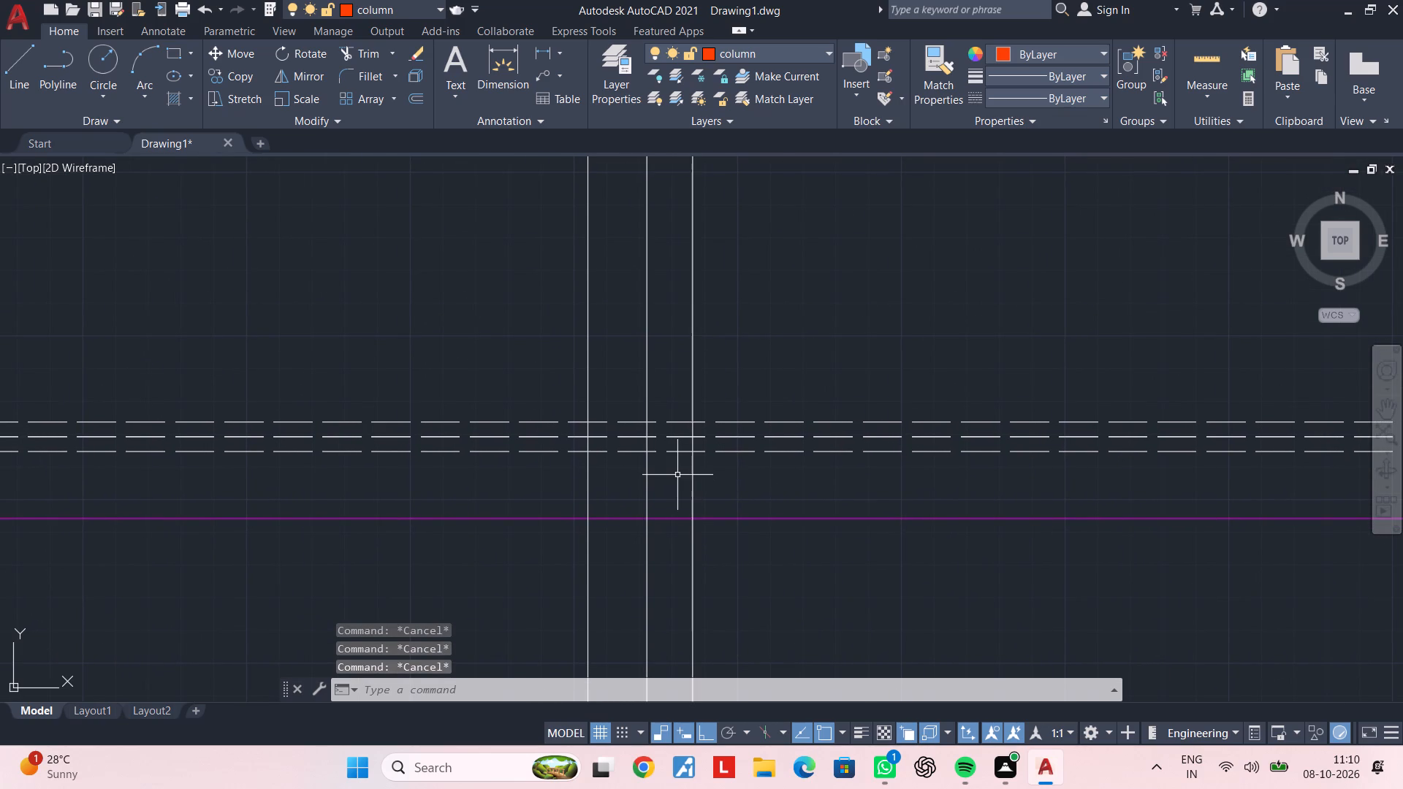
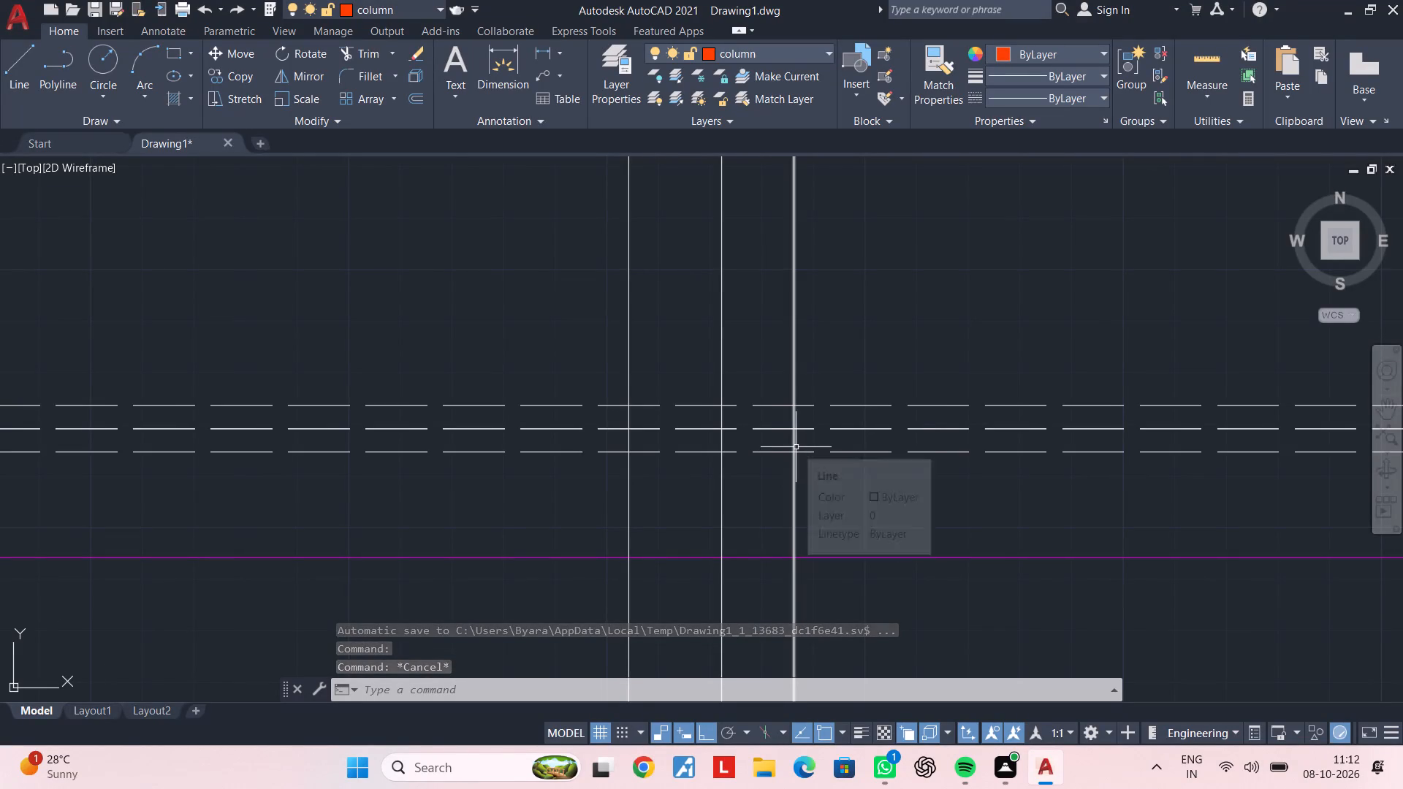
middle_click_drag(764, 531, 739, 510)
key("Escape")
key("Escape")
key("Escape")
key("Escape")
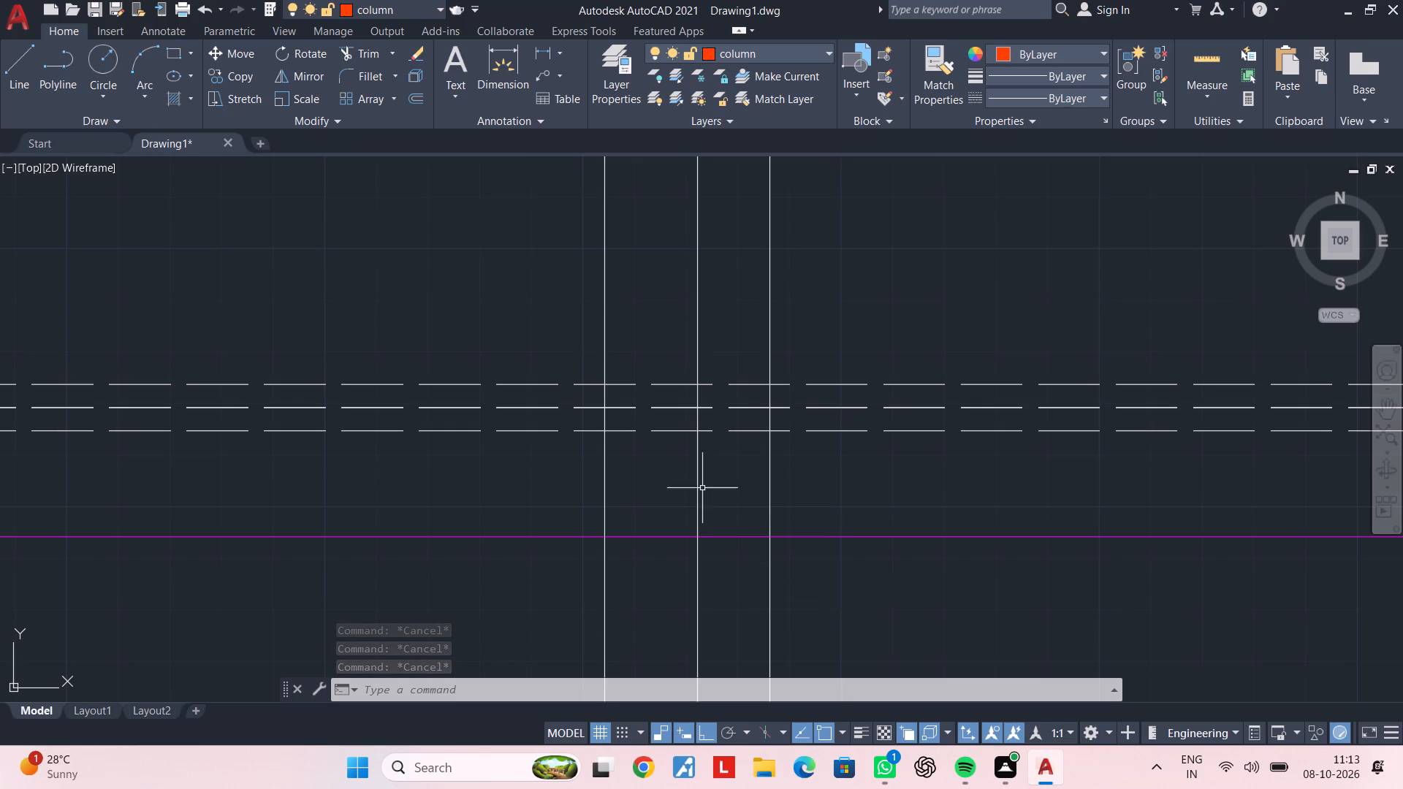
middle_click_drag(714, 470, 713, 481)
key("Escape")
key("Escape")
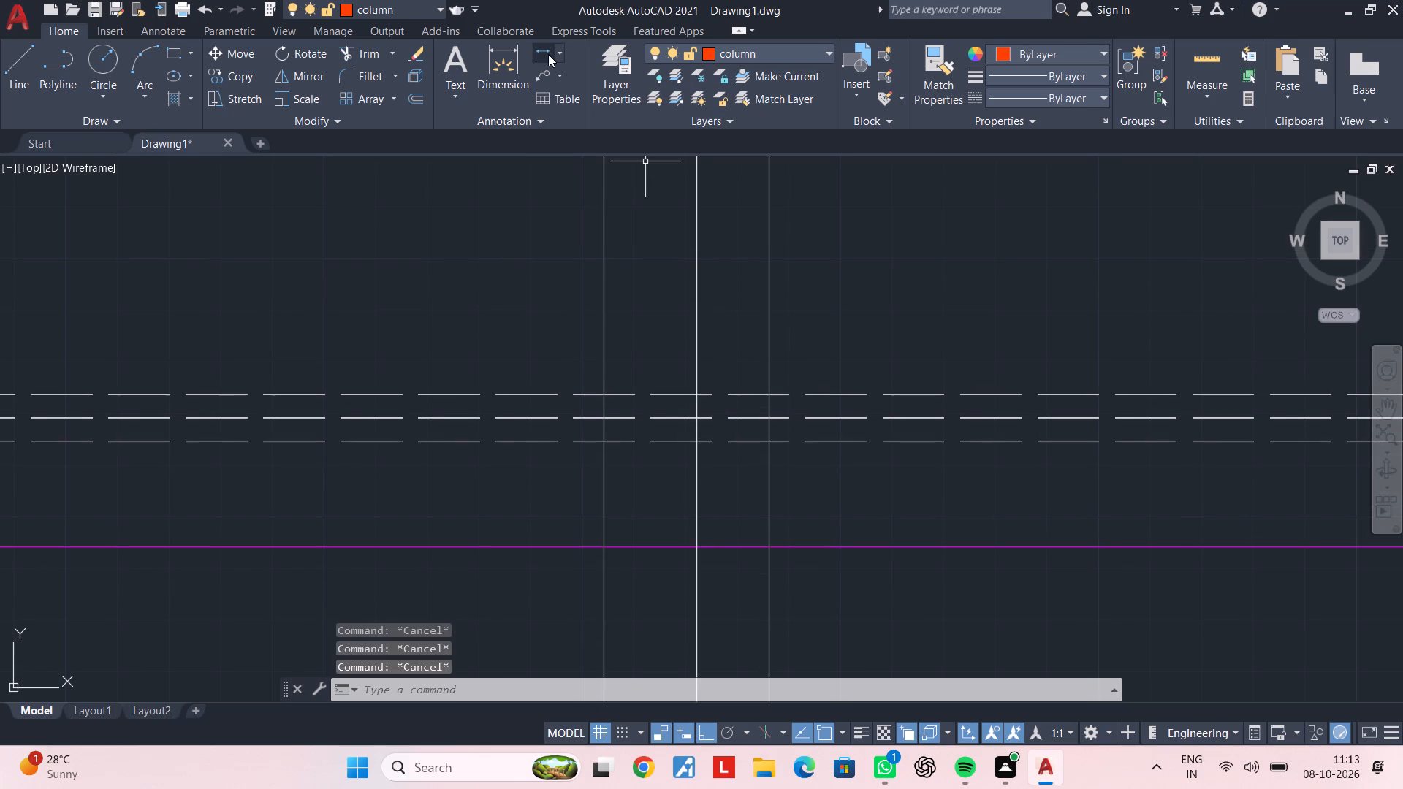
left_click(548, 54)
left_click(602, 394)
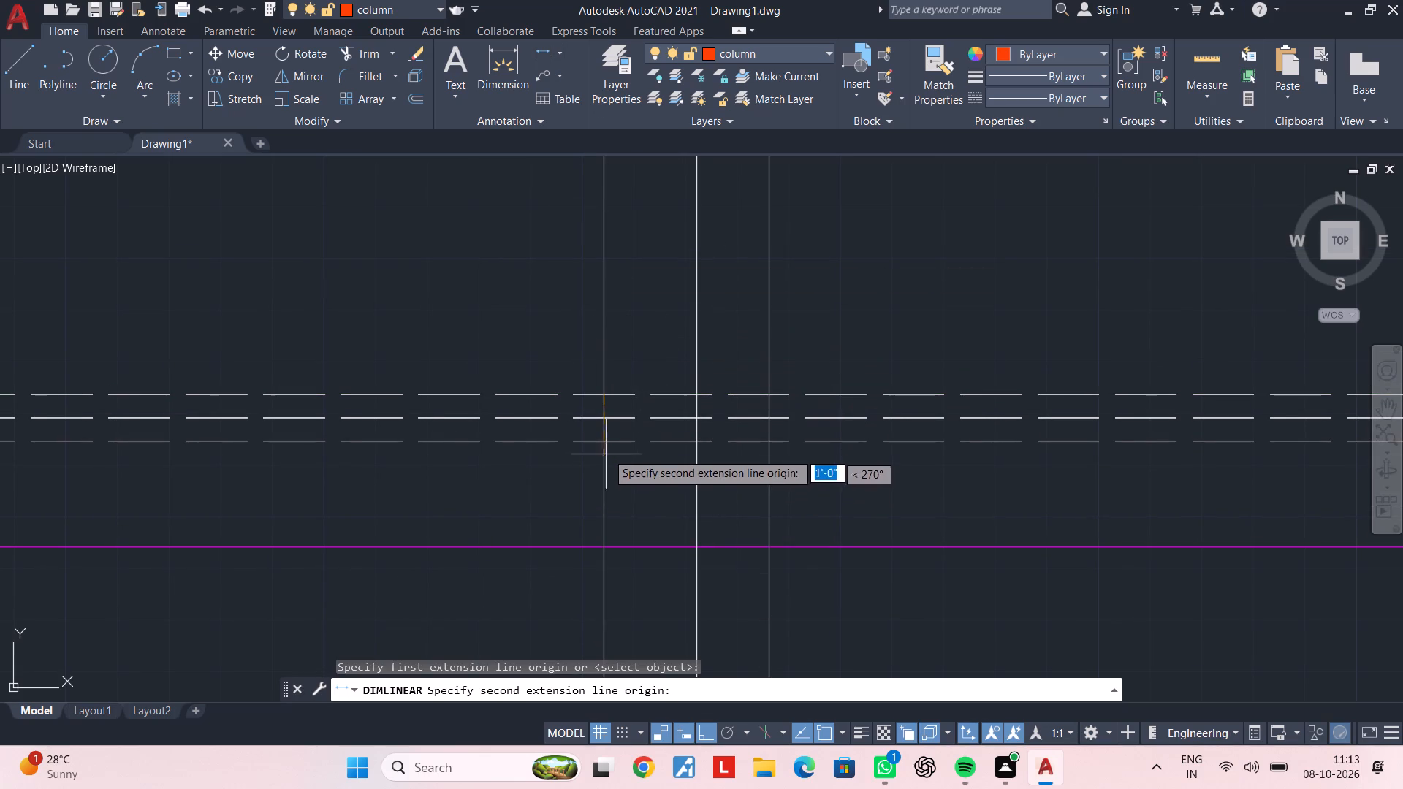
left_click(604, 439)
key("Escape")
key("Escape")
Draw the column rectangle between the outer vertical lines and the upper and lower offset dashed lines.
type("rec")
key("space")
left_click(607, 394)
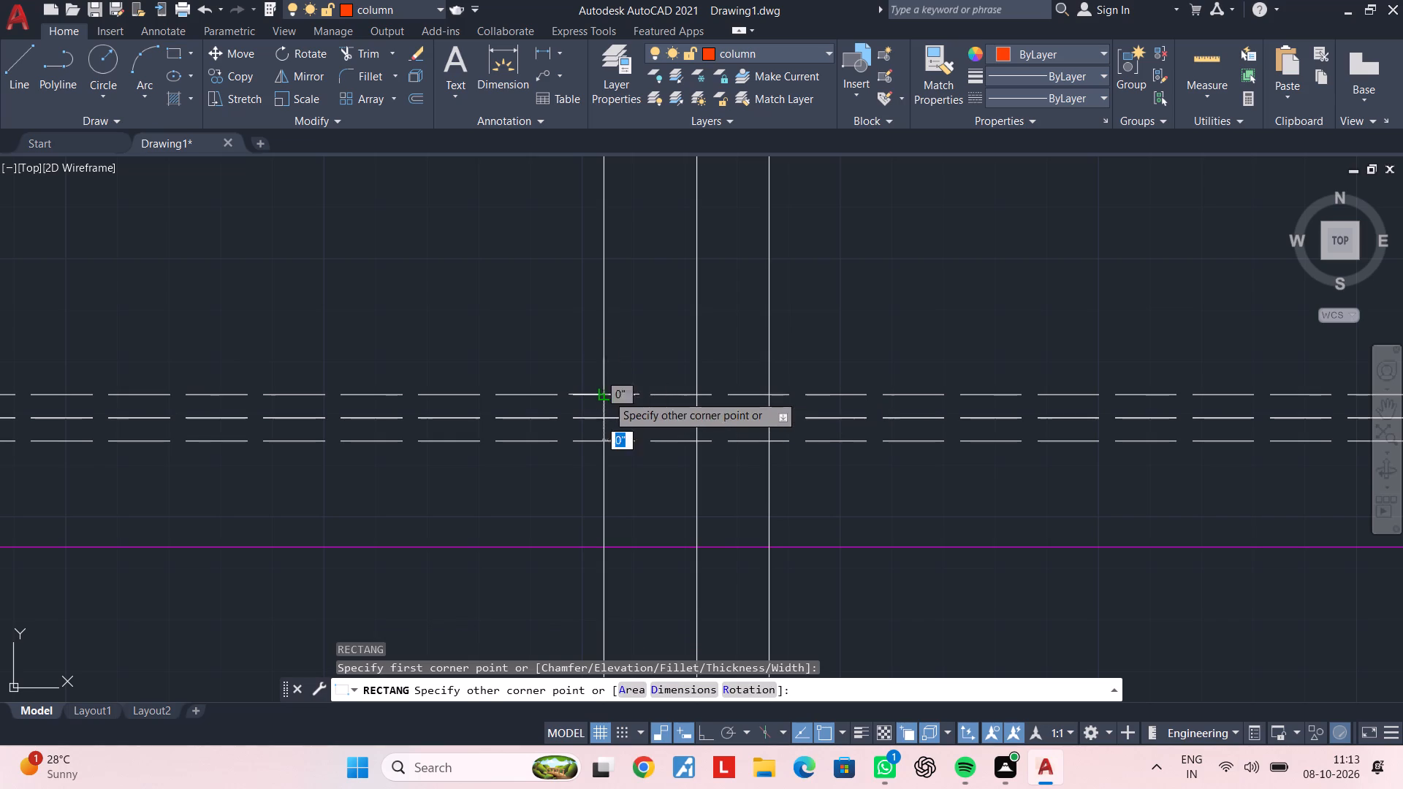
left_click(774, 442)
key("Escape")
key("Escape")
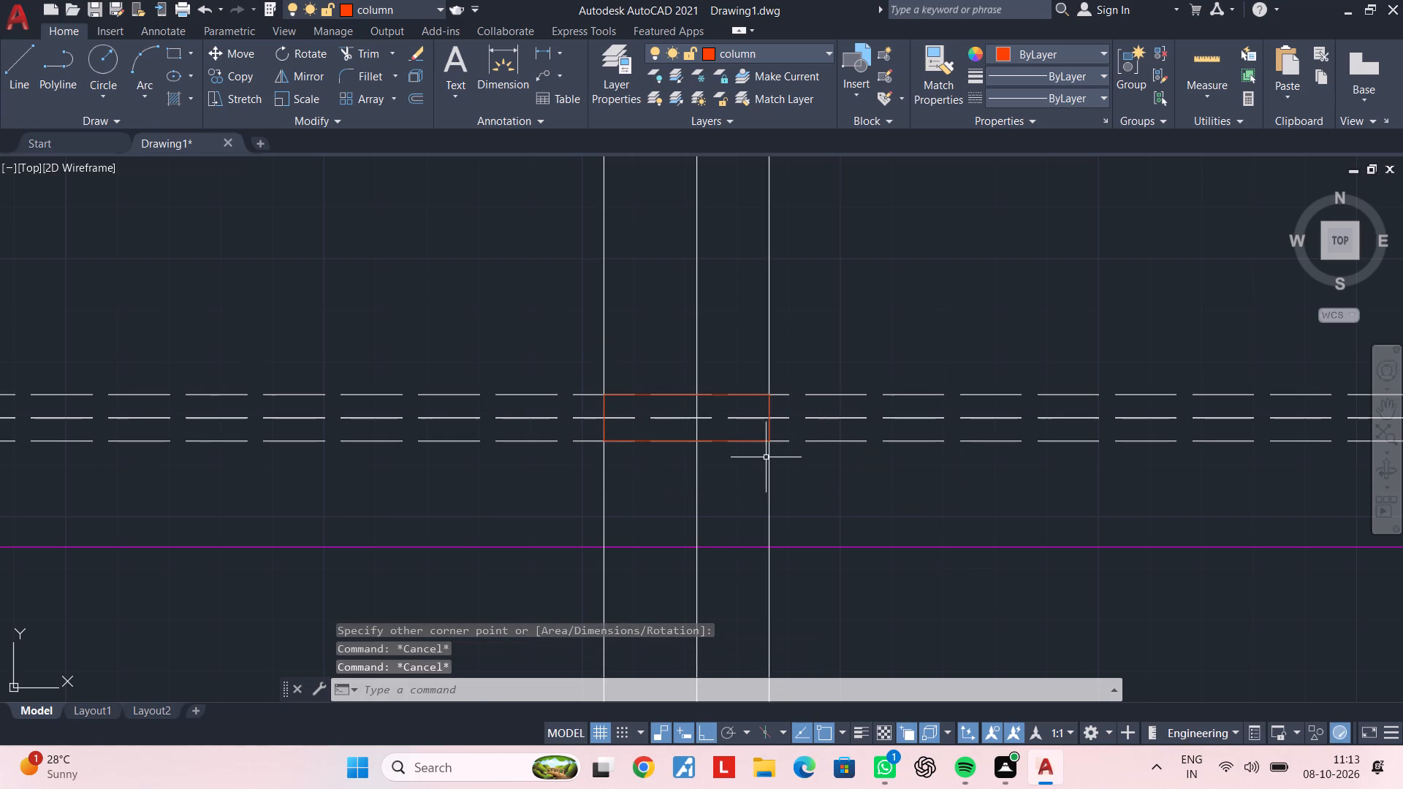
Erase the two outer vertical guide lines and the two offset dashed lines around the new column.
left_click(768, 457)
key("Delete")
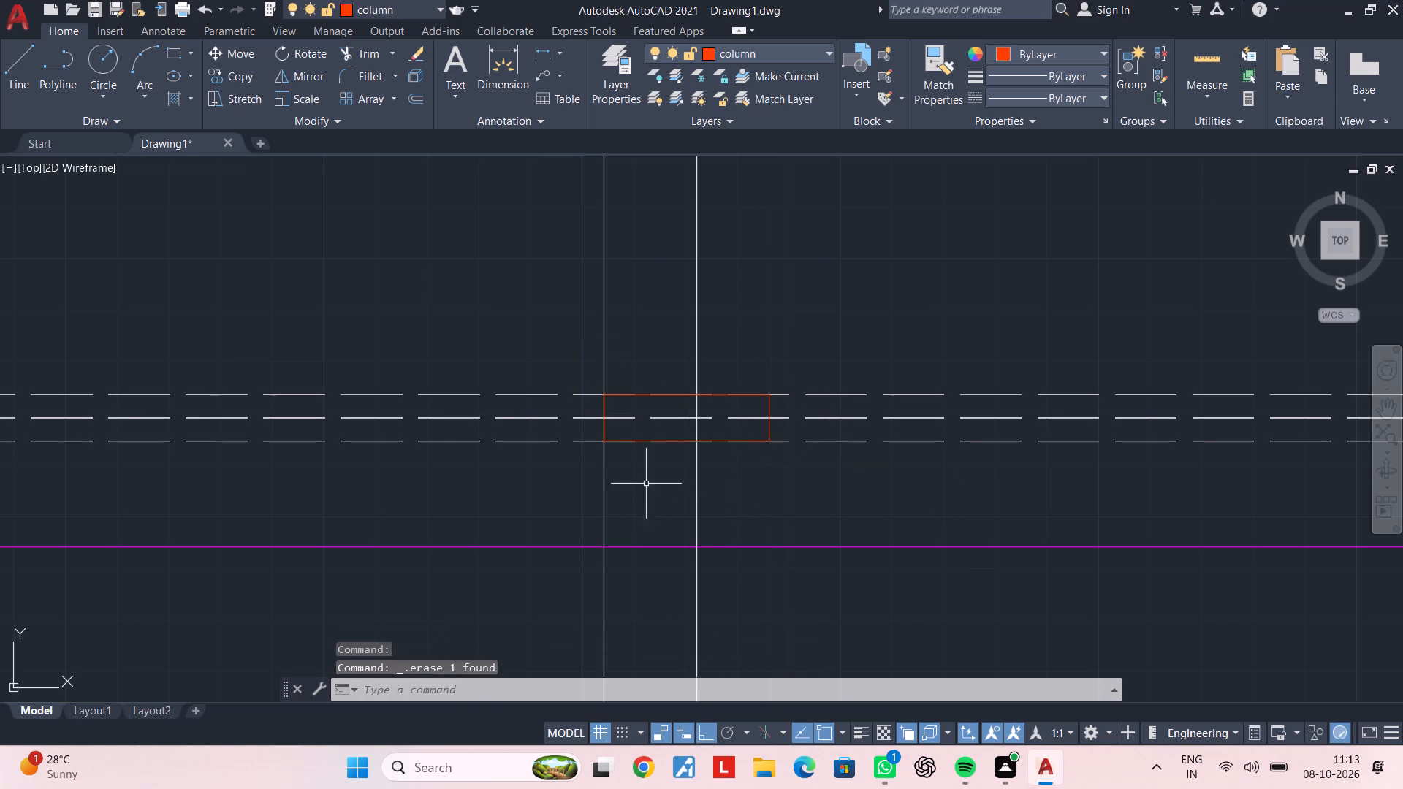
left_click(603, 486)
key("Delete")
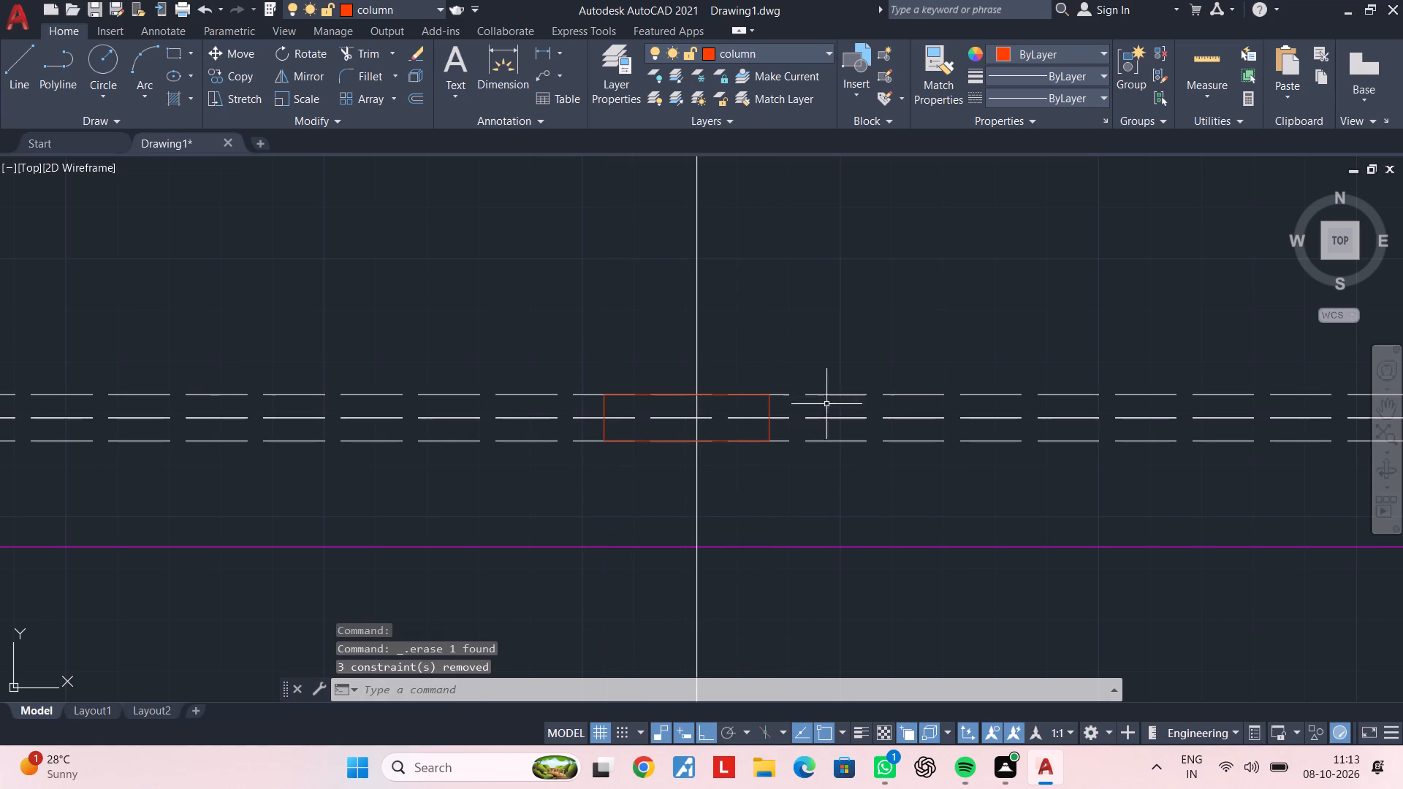
left_click(829, 396)
key("Delete")
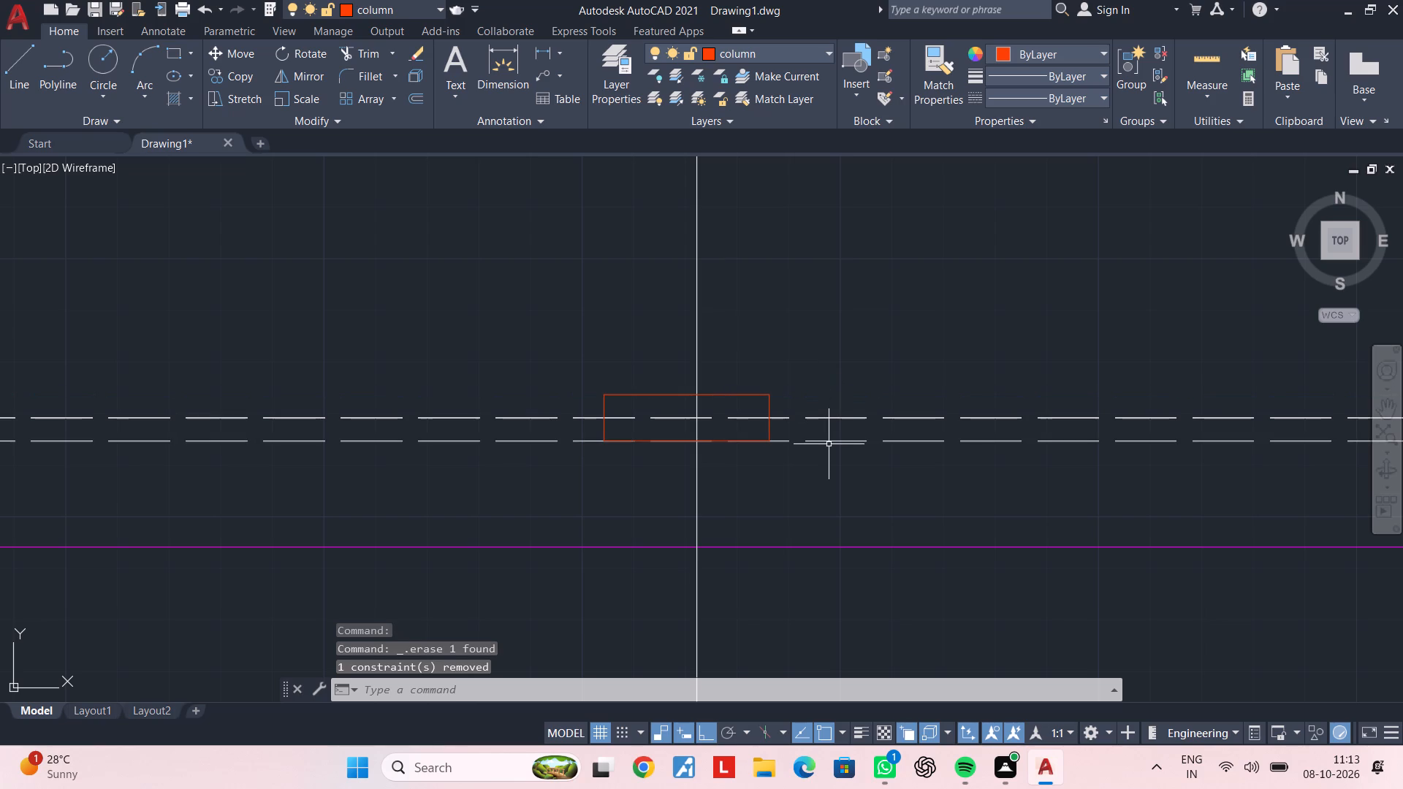
left_click(829, 442)
key("Delete")
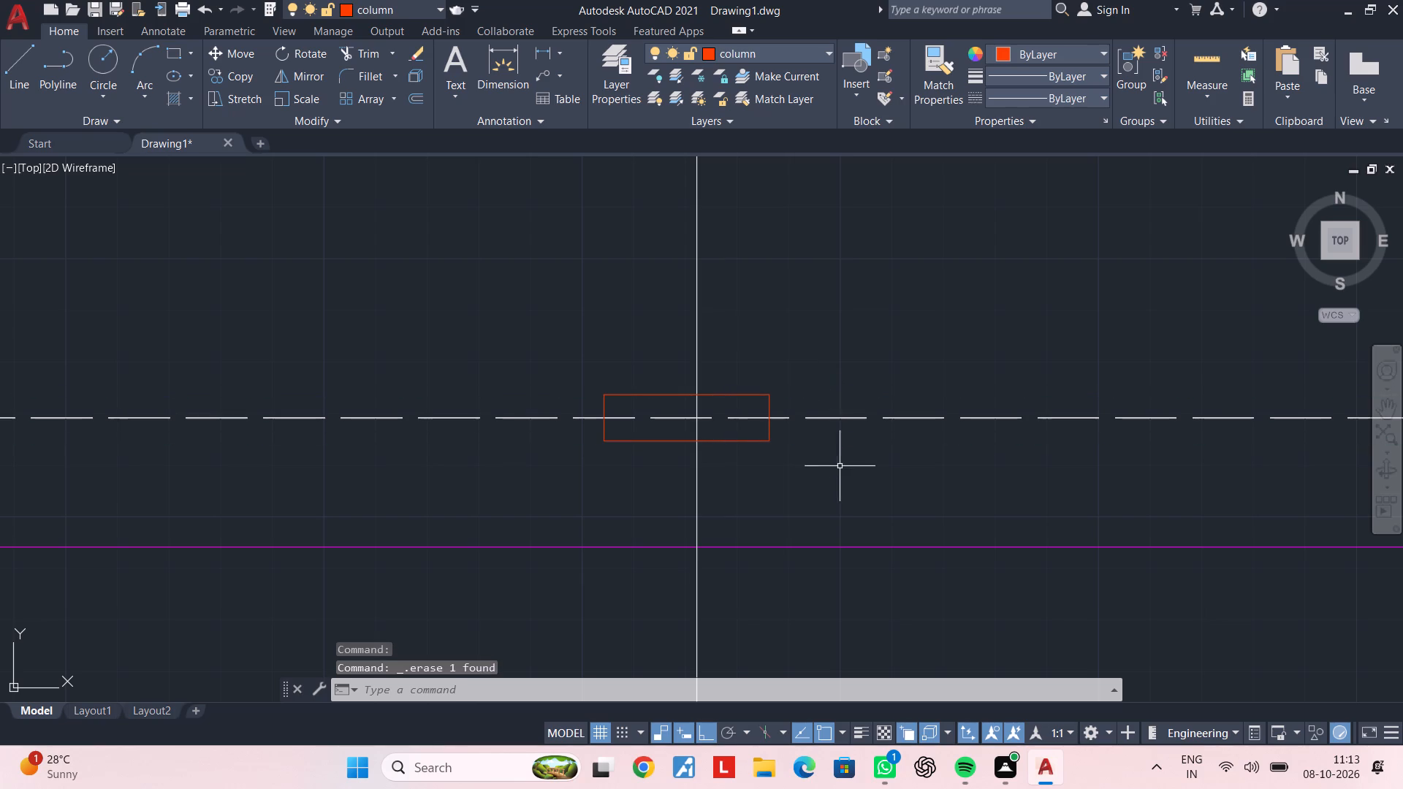
key("Escape")
key("Escape")
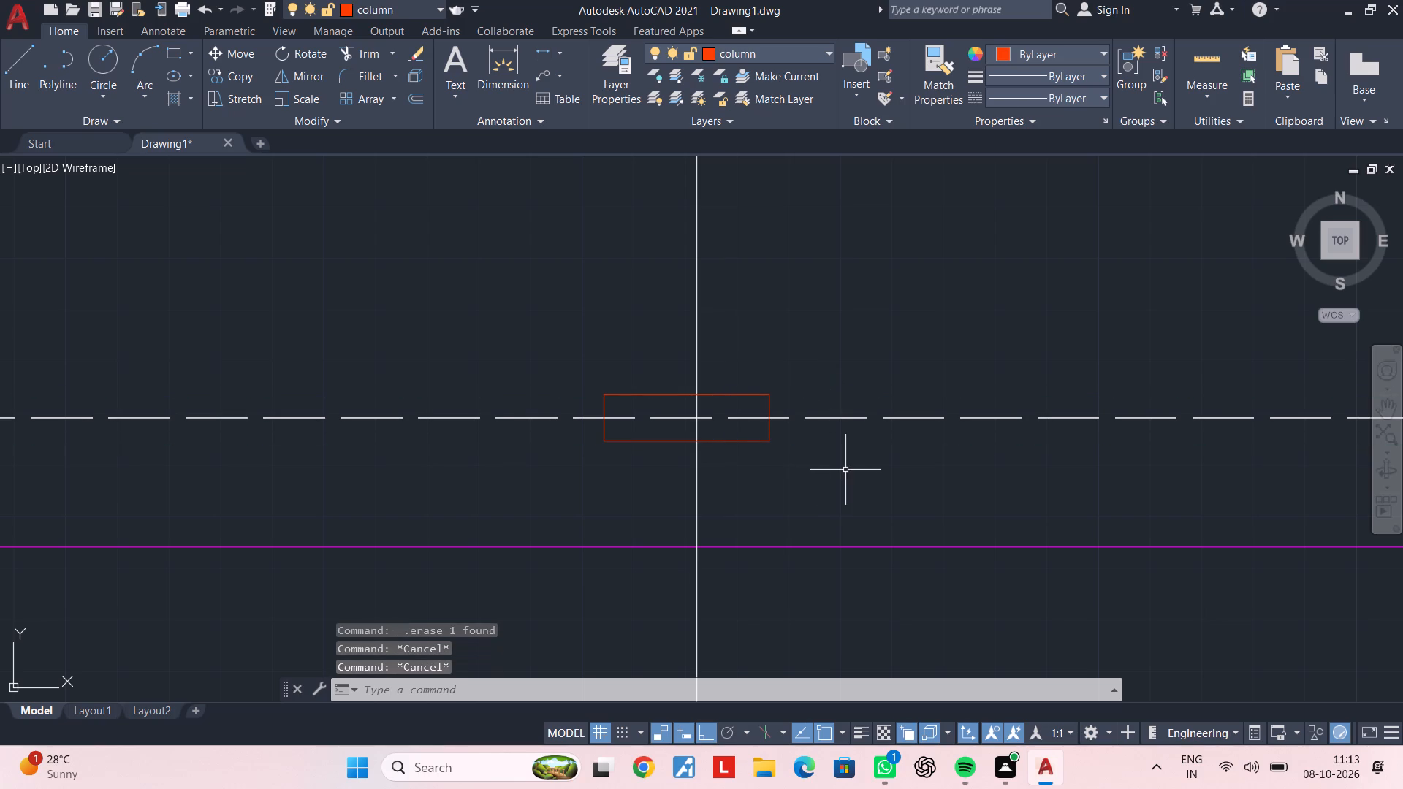
Trim the vertical line and the overlapping dashed centrelines inside the new column rectangle.
middle_click_drag(845, 469, 776, 472)
key("Escape")
key("Escape")
key("Escape")
key("Escape")
key("Escape")
key("Escape")
type("tr")
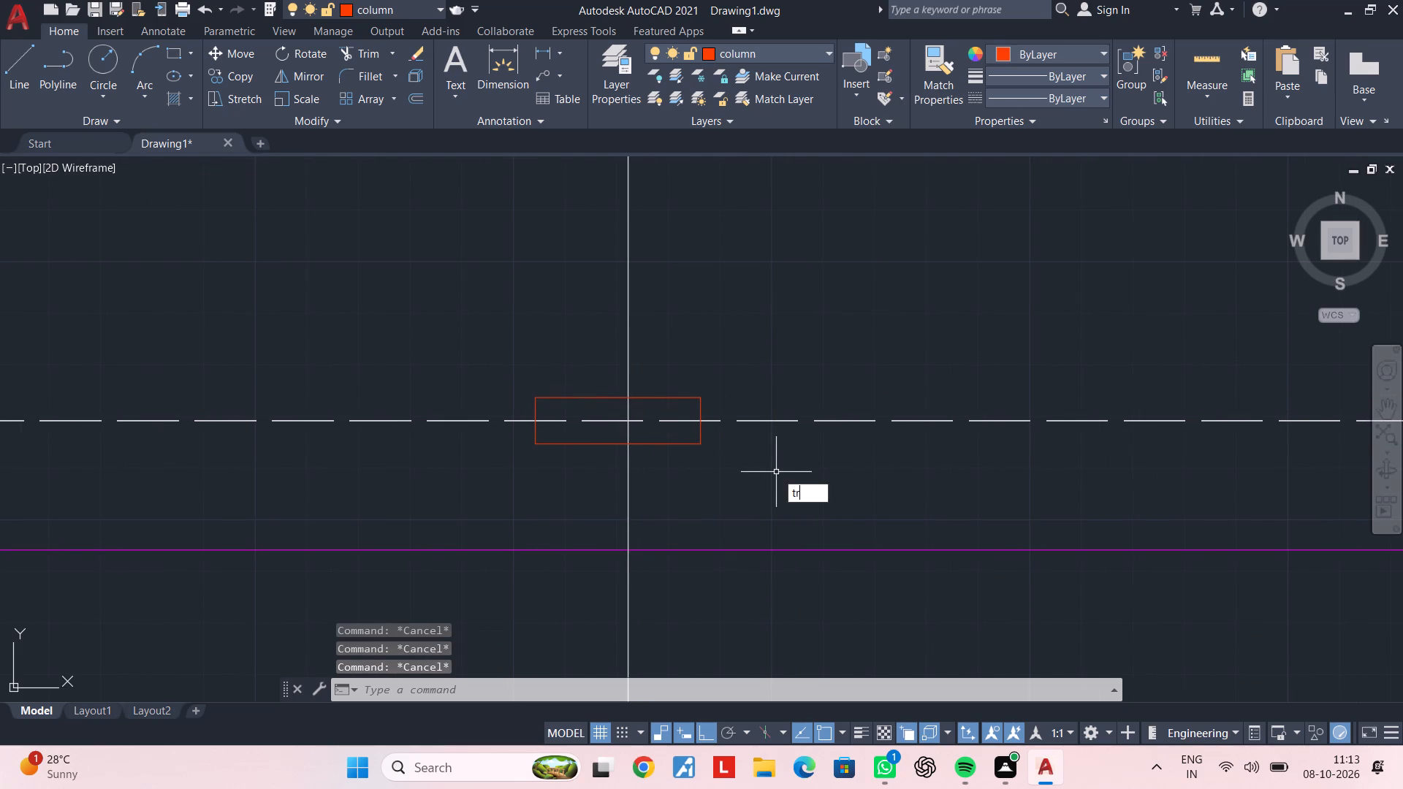
key("space")
left_click(626, 429)
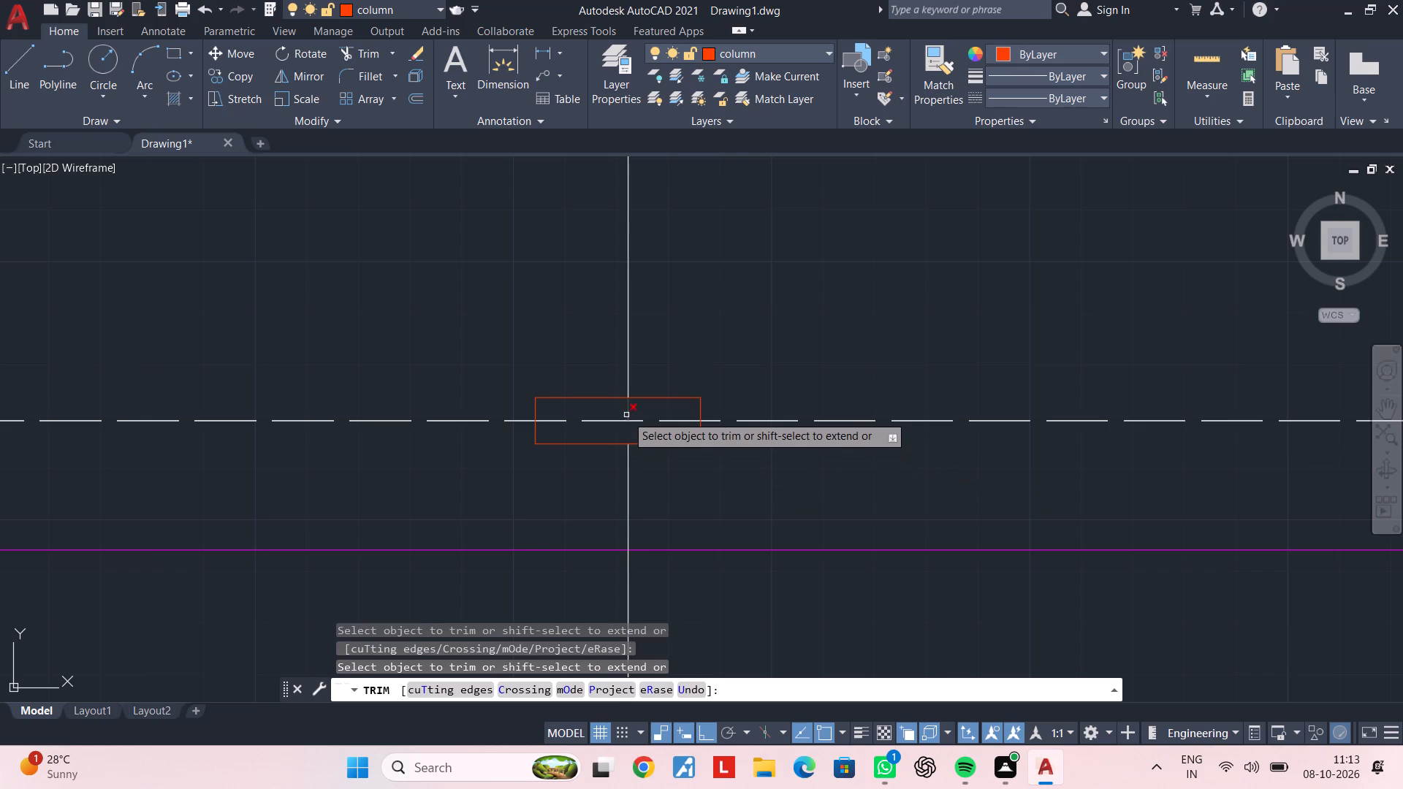
left_click(626, 412)
left_click(626, 422)
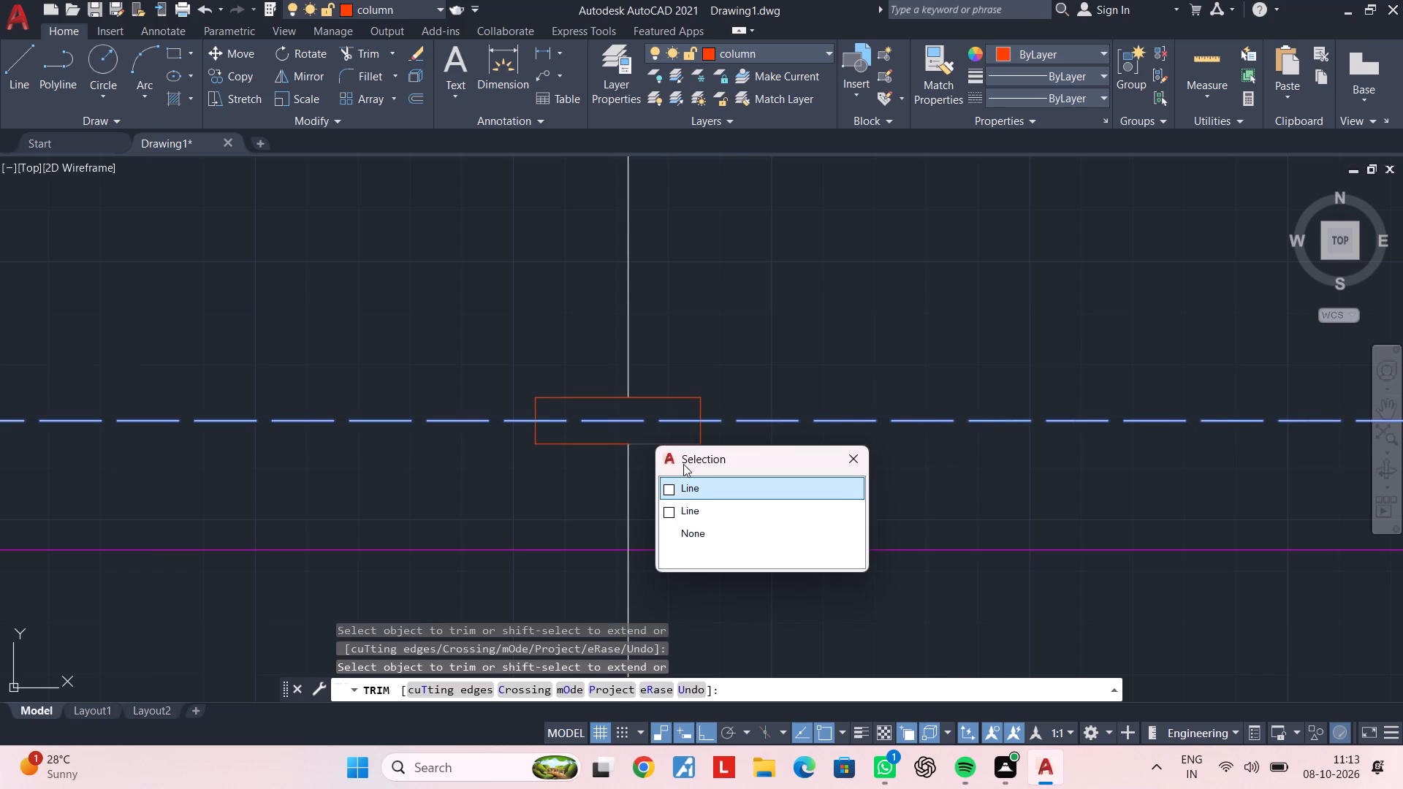
left_click(692, 490)
left_click(634, 422)
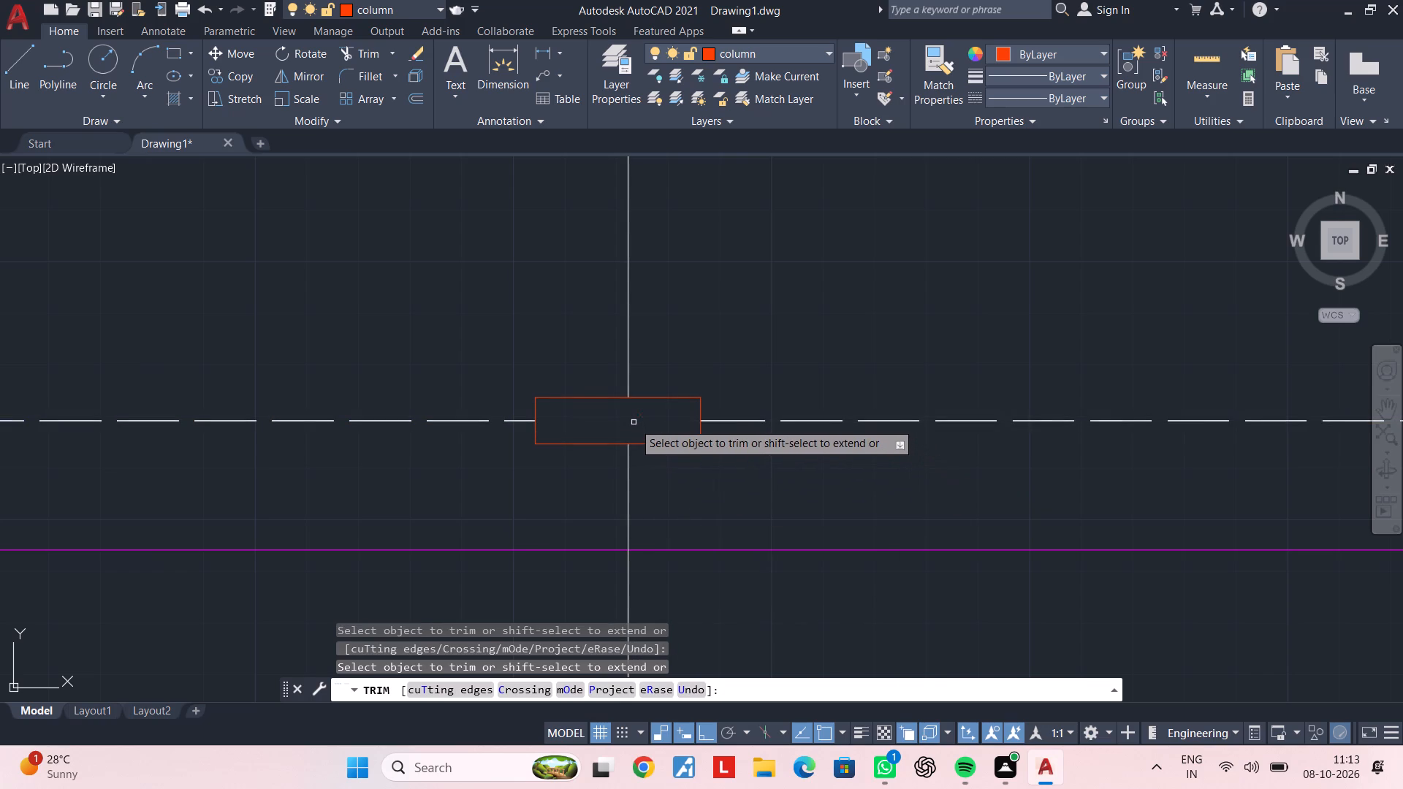
key("Escape")
Match the properties of the dashed horizontal centreline onto the solid vertical line above the new column.
scroll(691, 467, "down", 4)
middle_click_drag(777, 479, 707, 462)
key("Escape")
key("Escape")
key("Escape")
key("m")
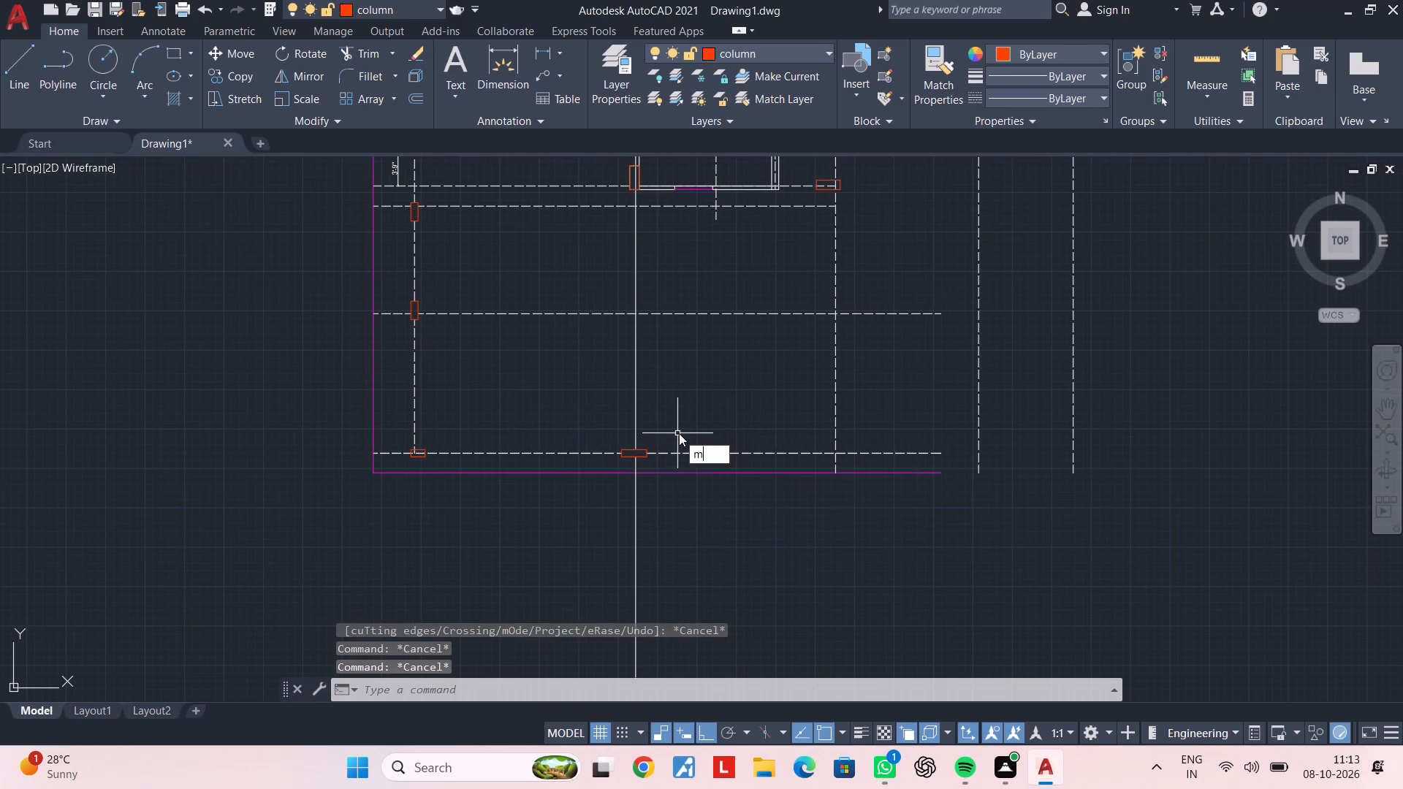
key("a")
key("space")
left_click(692, 453)
left_click(636, 419)
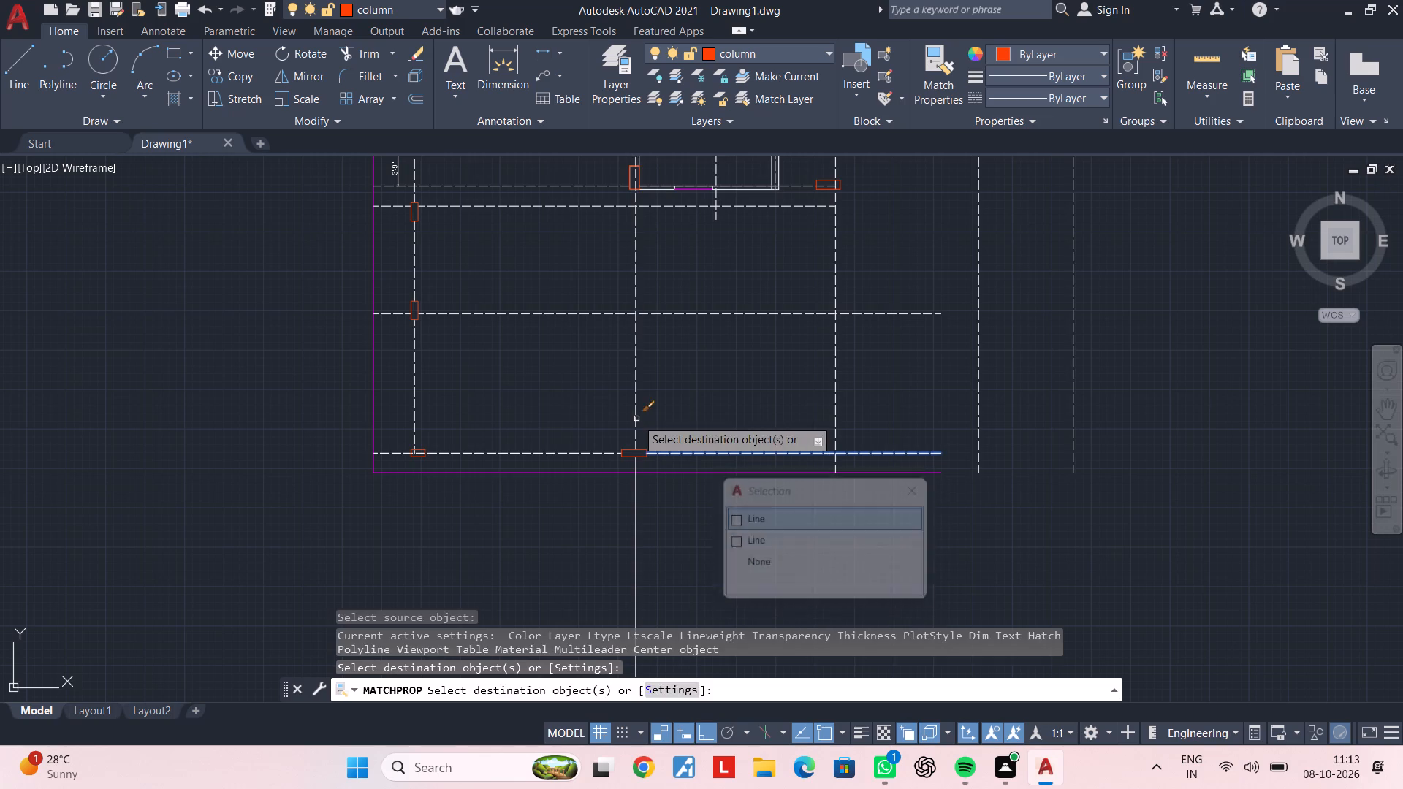
key("Escape")
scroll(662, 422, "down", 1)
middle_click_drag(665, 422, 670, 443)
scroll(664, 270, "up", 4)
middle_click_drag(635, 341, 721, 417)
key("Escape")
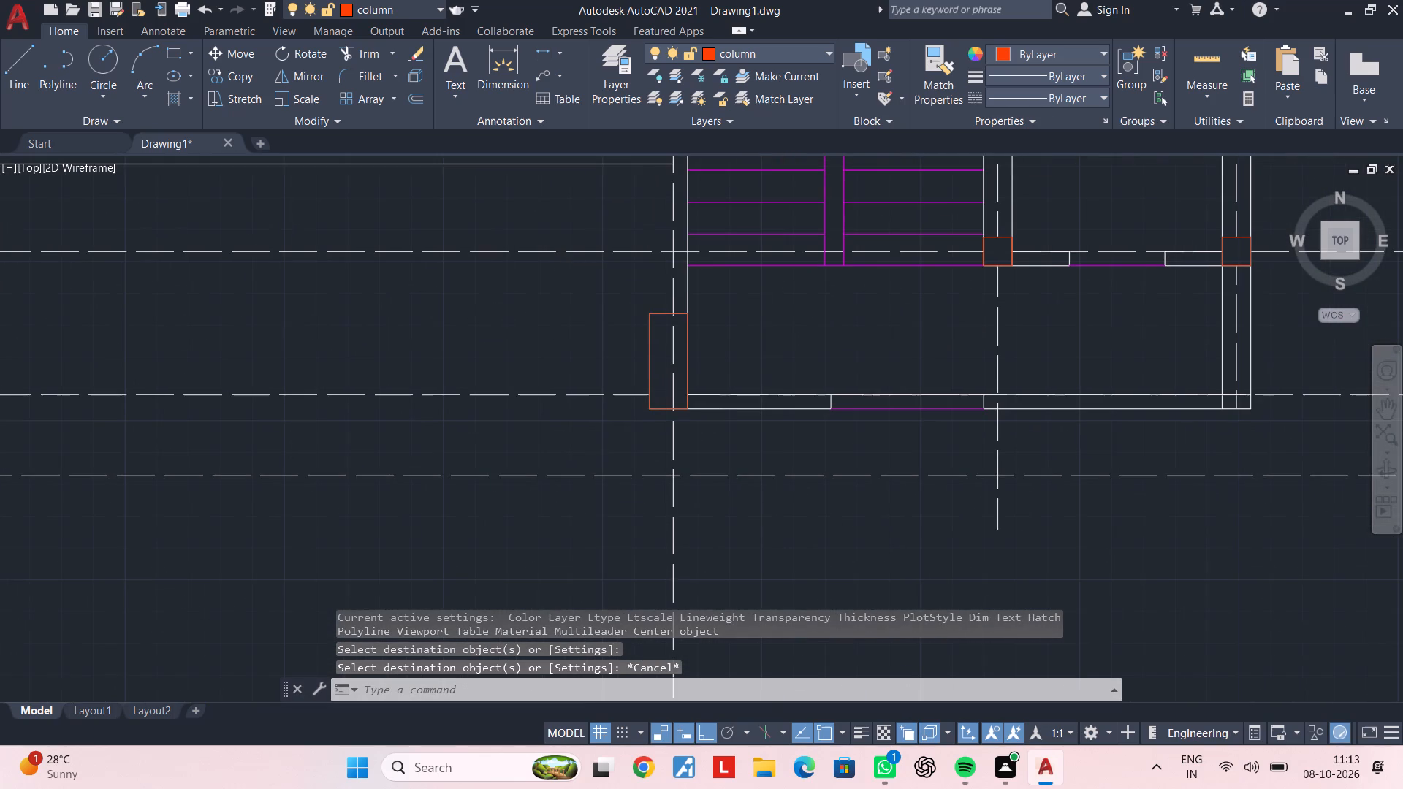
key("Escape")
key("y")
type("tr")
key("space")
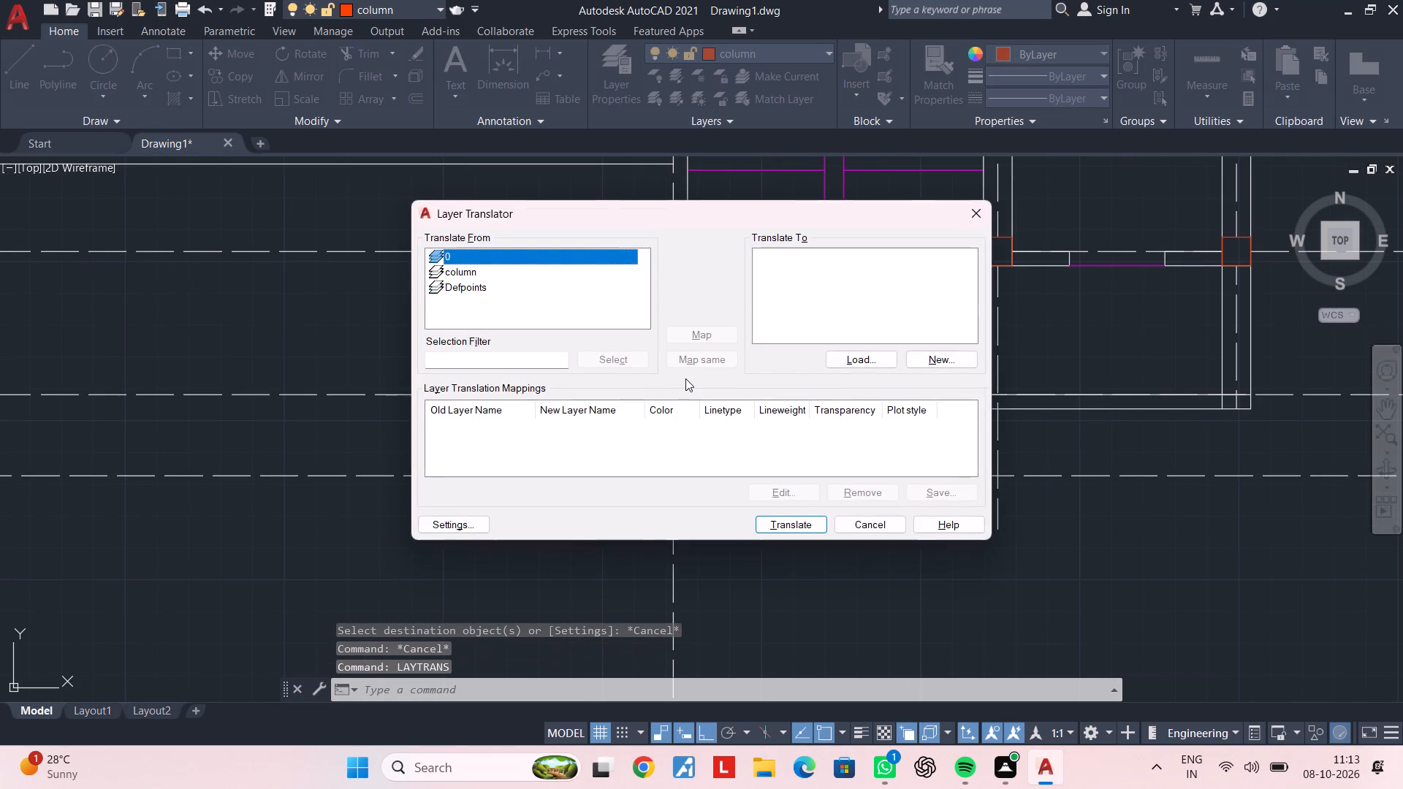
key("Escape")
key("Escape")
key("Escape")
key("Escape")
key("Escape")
Trim the vertical centreline inside the upright column at the corner of the wall below the stairs.
scroll(722, 390, "down", 2)
middle_click_drag(725, 392, 724, 427)
scroll(718, 413, "up", 2)
middle_click_drag(719, 413, 791, 401)
key("Escape")
key("Escape")
type("tr")
key("space")
left_click(747, 411)
scroll(791, 412, "down", 2)
middle_click_drag(792, 419, 761, 445)
Match the properties of the solid wall line below the stairs onto the vertical line directly above the upright column.
key("Escape")
key("Escape")
key("m")
type("a")
key("space")
scroll(783, 455, "up", 1)
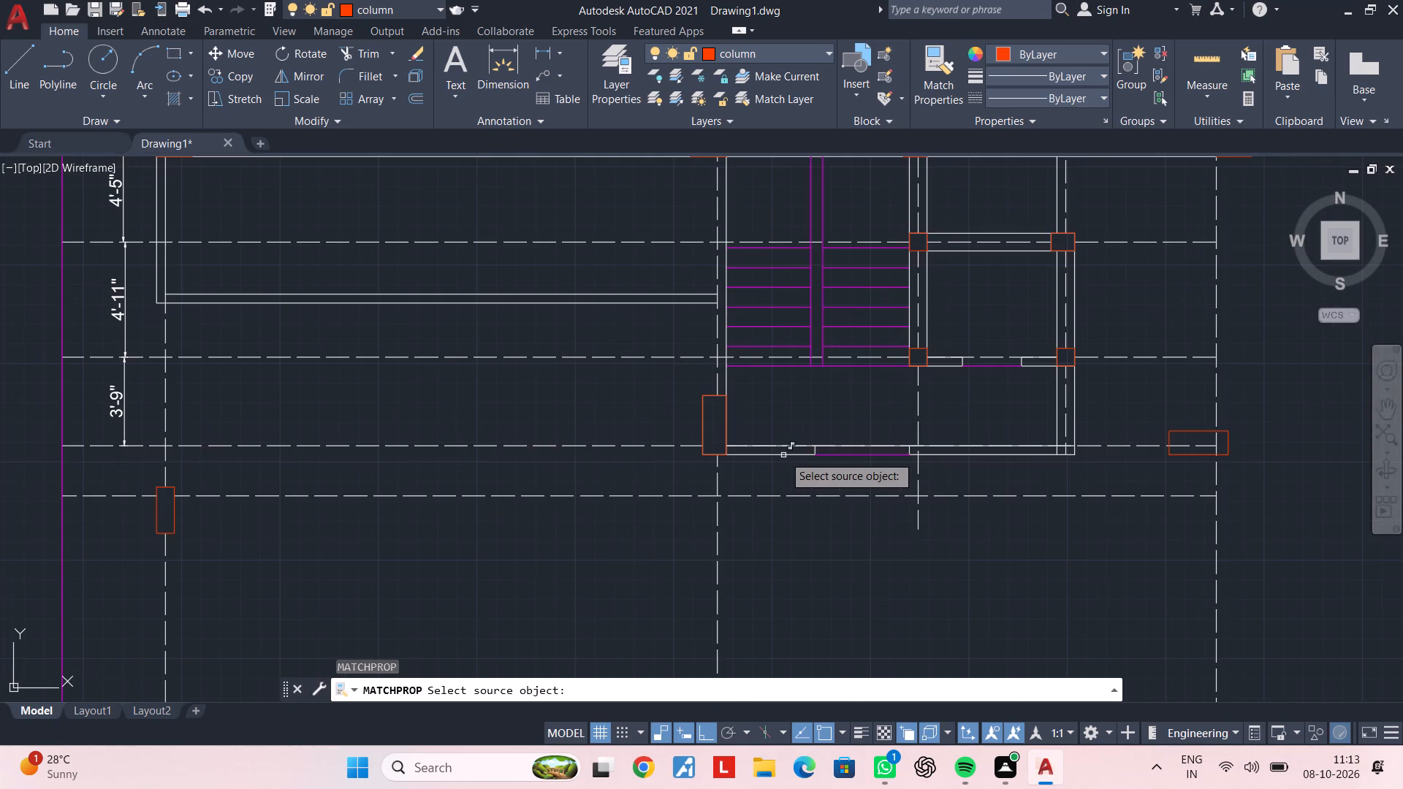
left_click(783, 455)
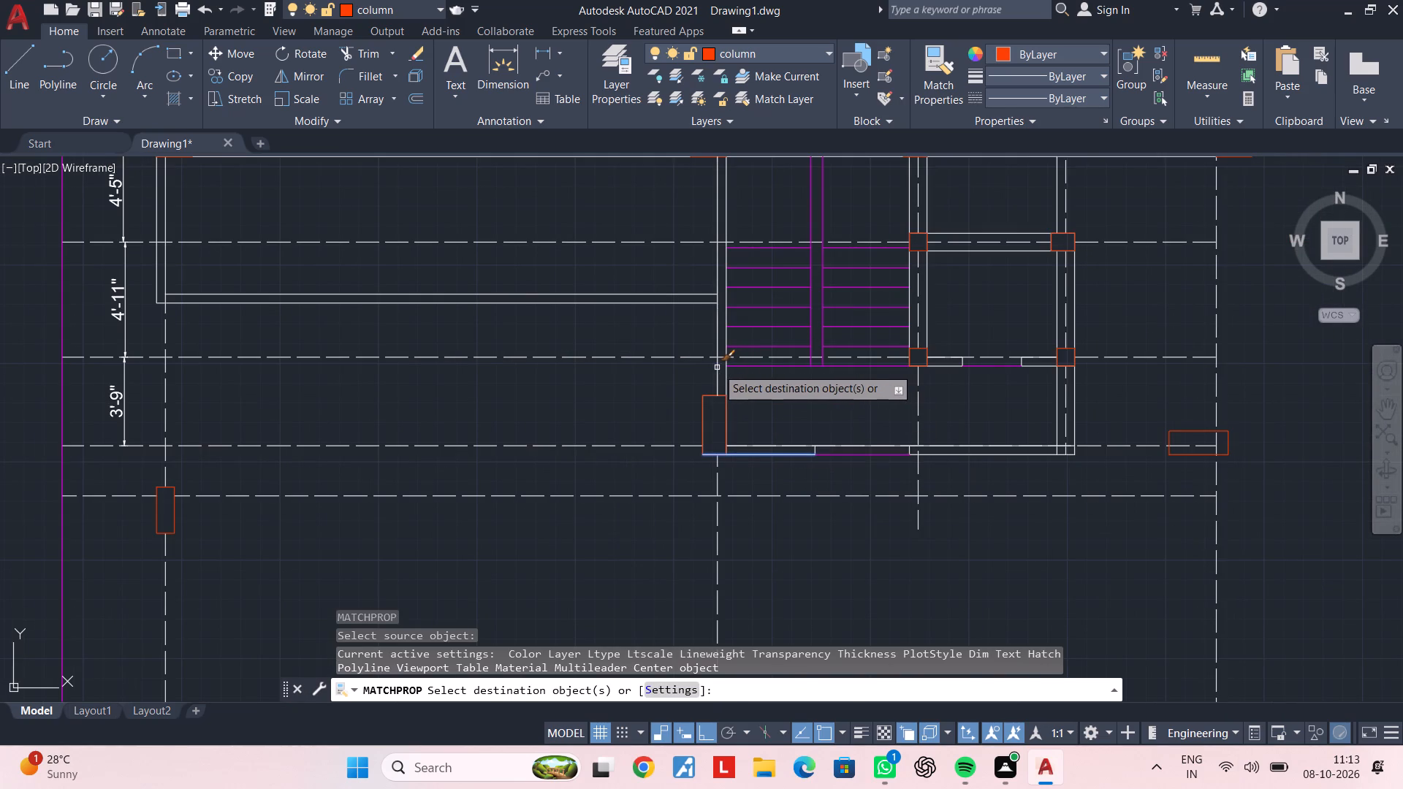
left_click(717, 367)
key("Escape")
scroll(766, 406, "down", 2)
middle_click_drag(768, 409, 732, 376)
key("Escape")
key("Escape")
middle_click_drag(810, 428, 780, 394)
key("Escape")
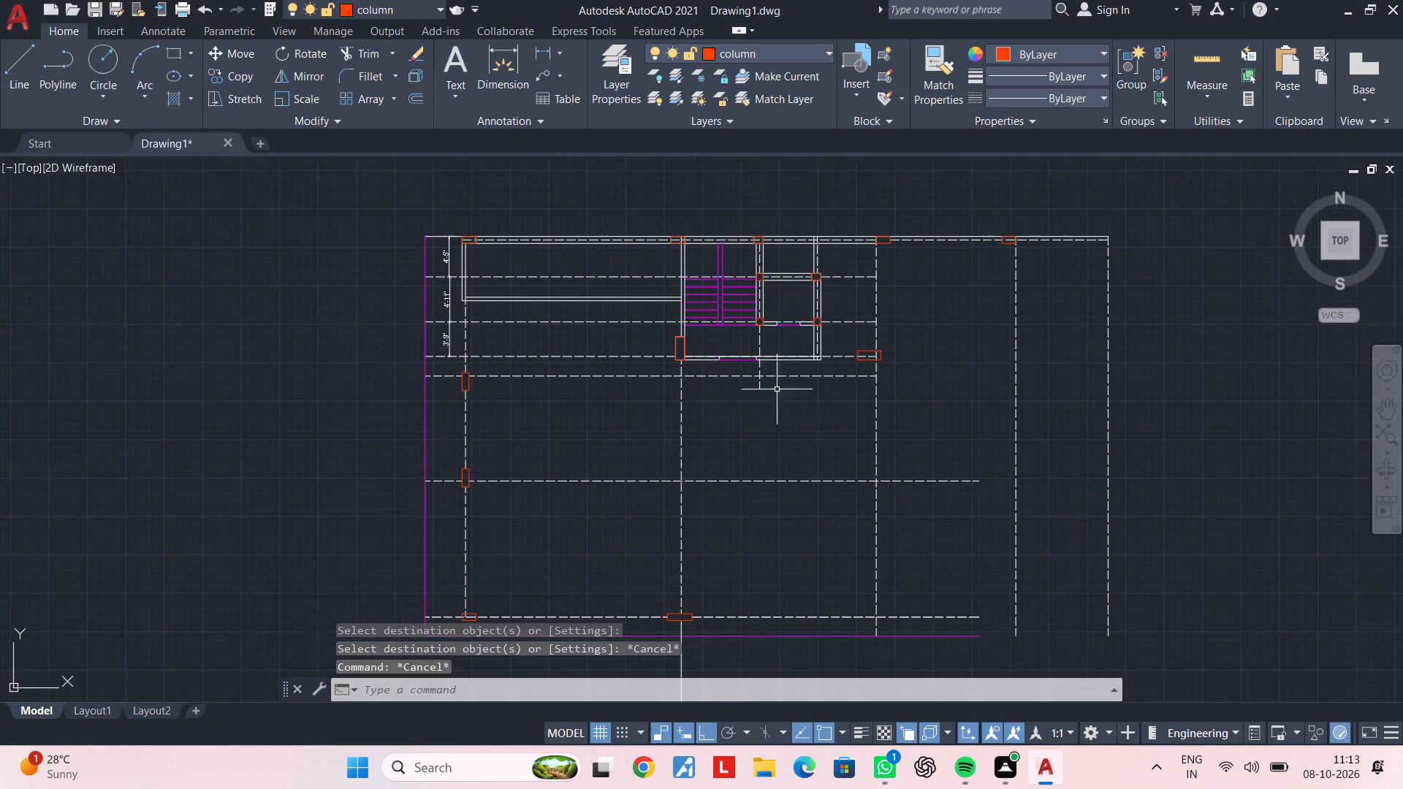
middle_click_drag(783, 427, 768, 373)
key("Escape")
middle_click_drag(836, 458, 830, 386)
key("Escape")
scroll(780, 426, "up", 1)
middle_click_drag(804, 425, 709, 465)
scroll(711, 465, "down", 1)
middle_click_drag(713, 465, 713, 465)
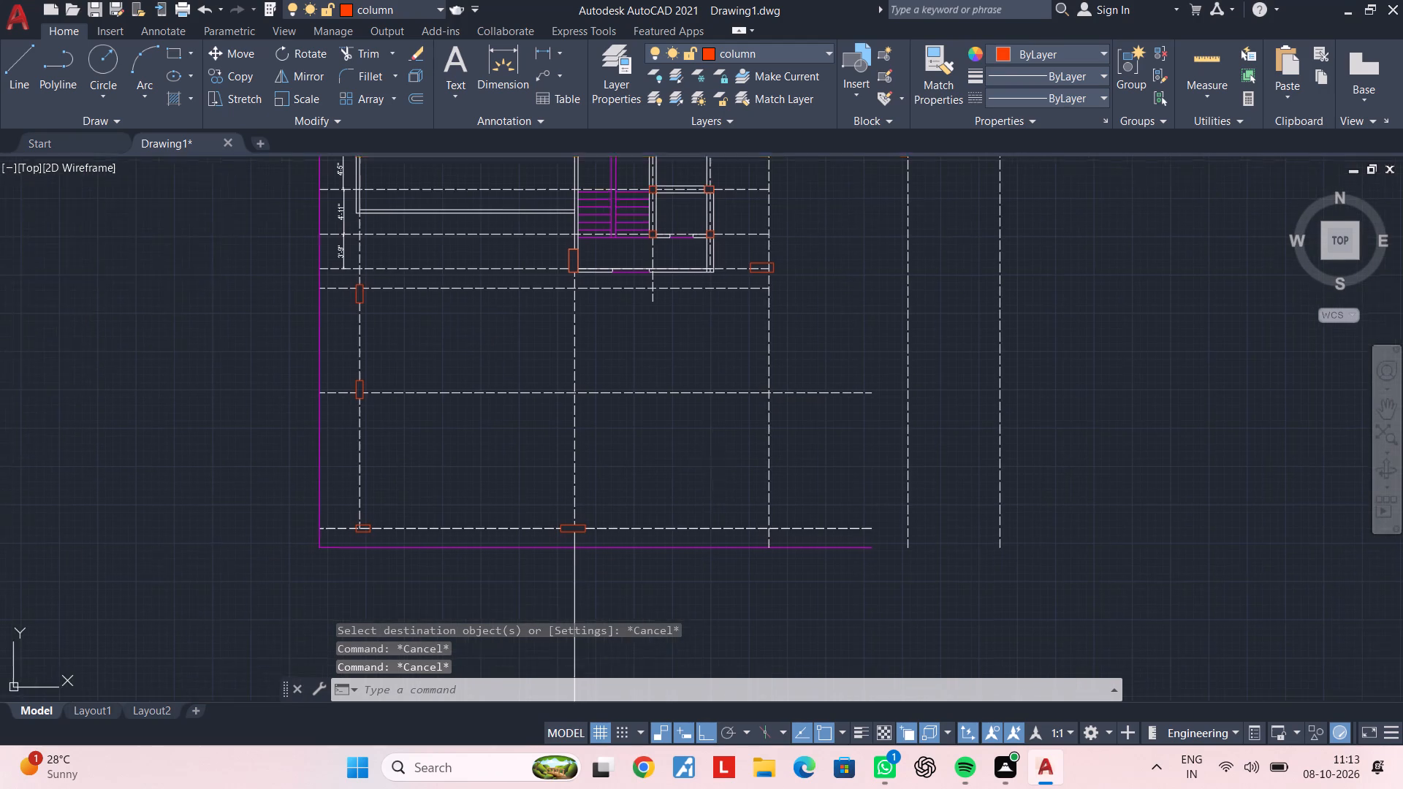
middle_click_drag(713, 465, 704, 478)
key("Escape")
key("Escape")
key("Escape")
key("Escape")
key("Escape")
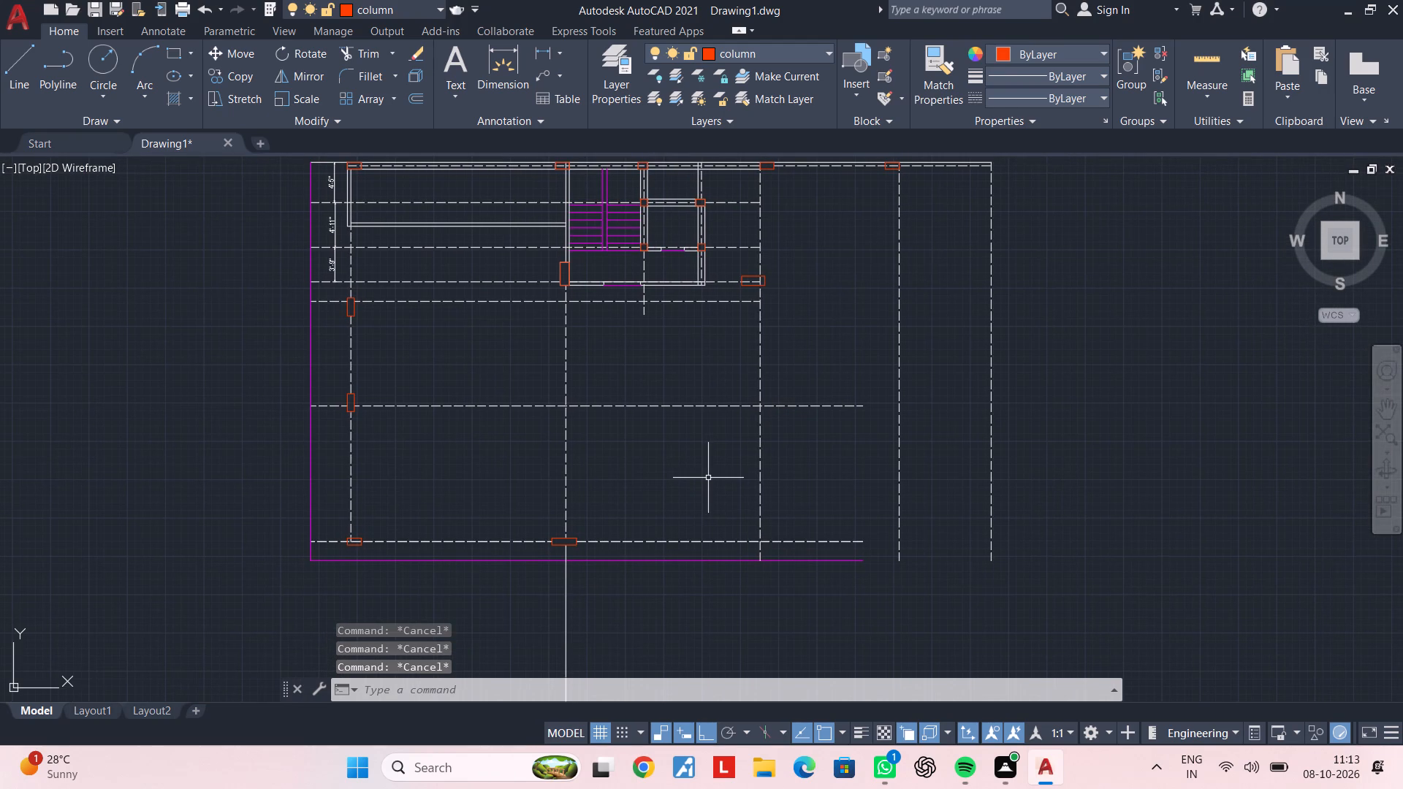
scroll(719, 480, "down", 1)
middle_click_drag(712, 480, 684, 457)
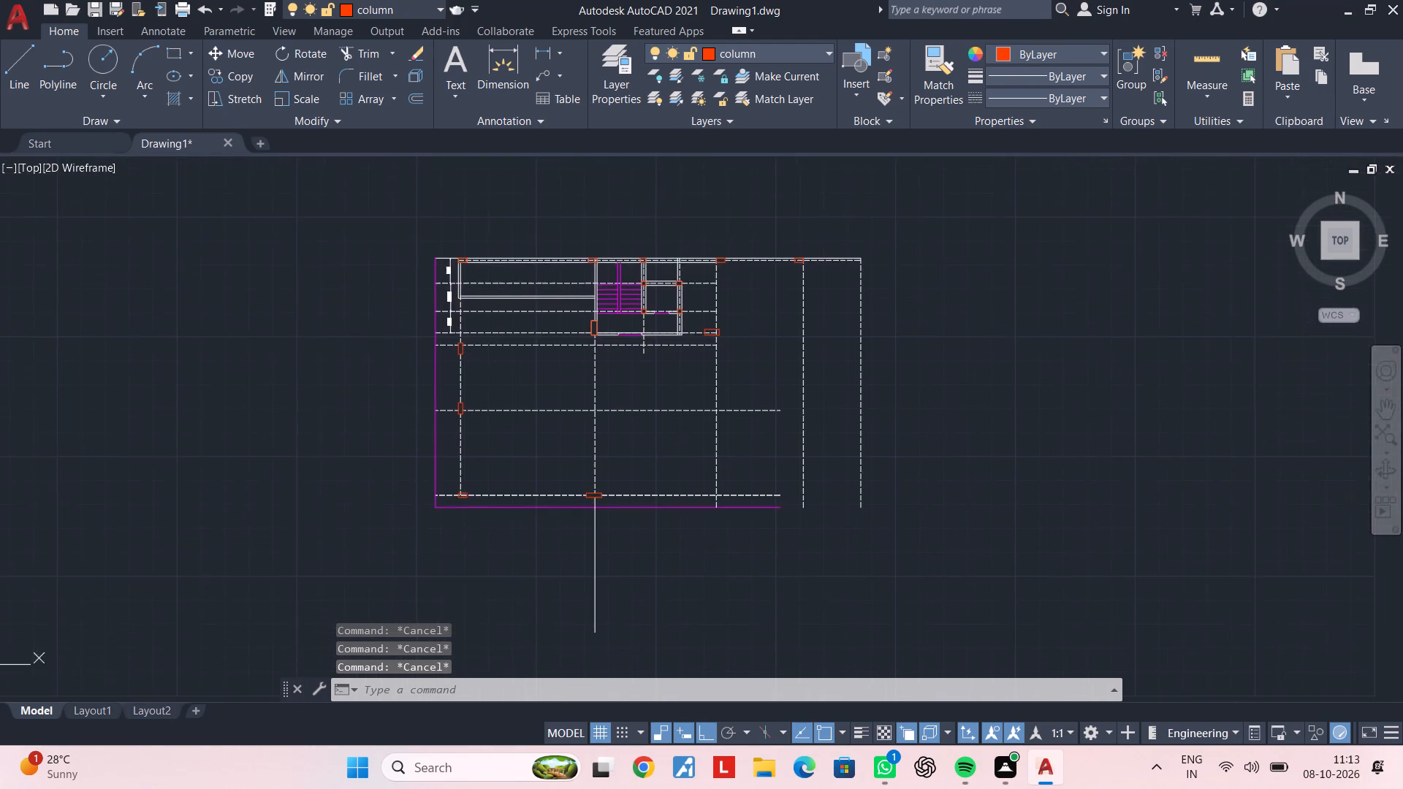
Offset the vertical dashed centreline east of the new column by 2' to its left, near the bottom boundary.
scroll(707, 477, "up", 2)
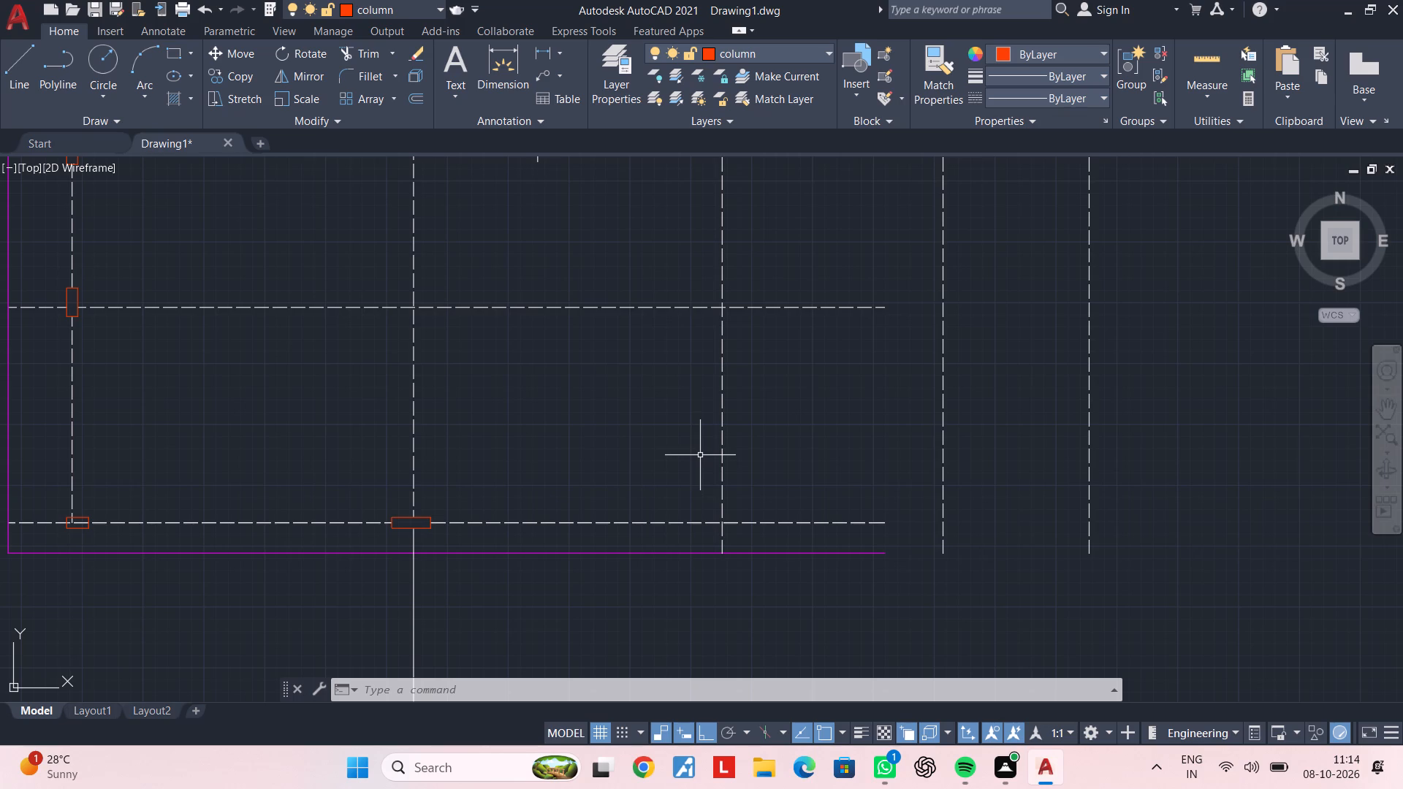
key("Escape")
key("Escape")
key("Escape")
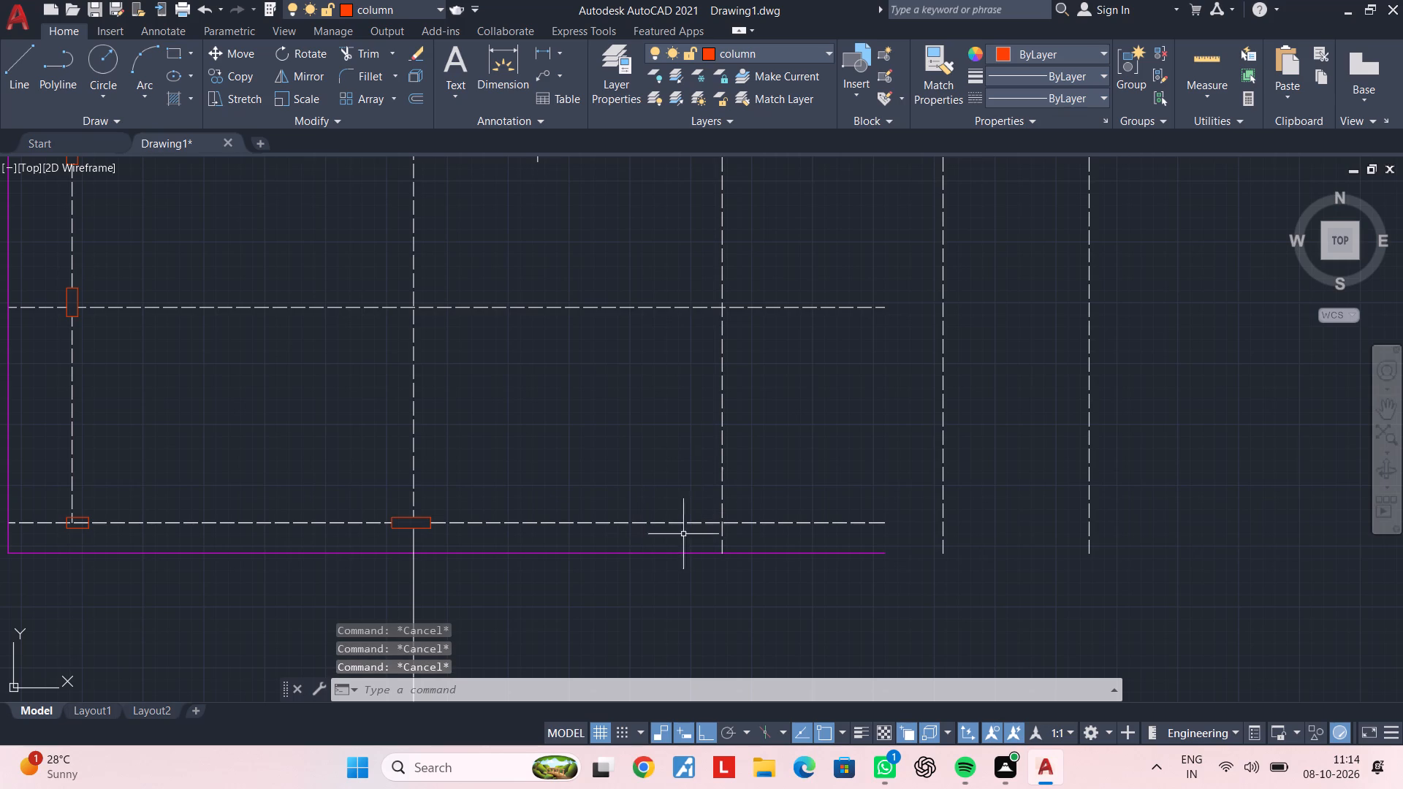
scroll(742, 530, "down", 2)
scroll(742, 530, "up", 5)
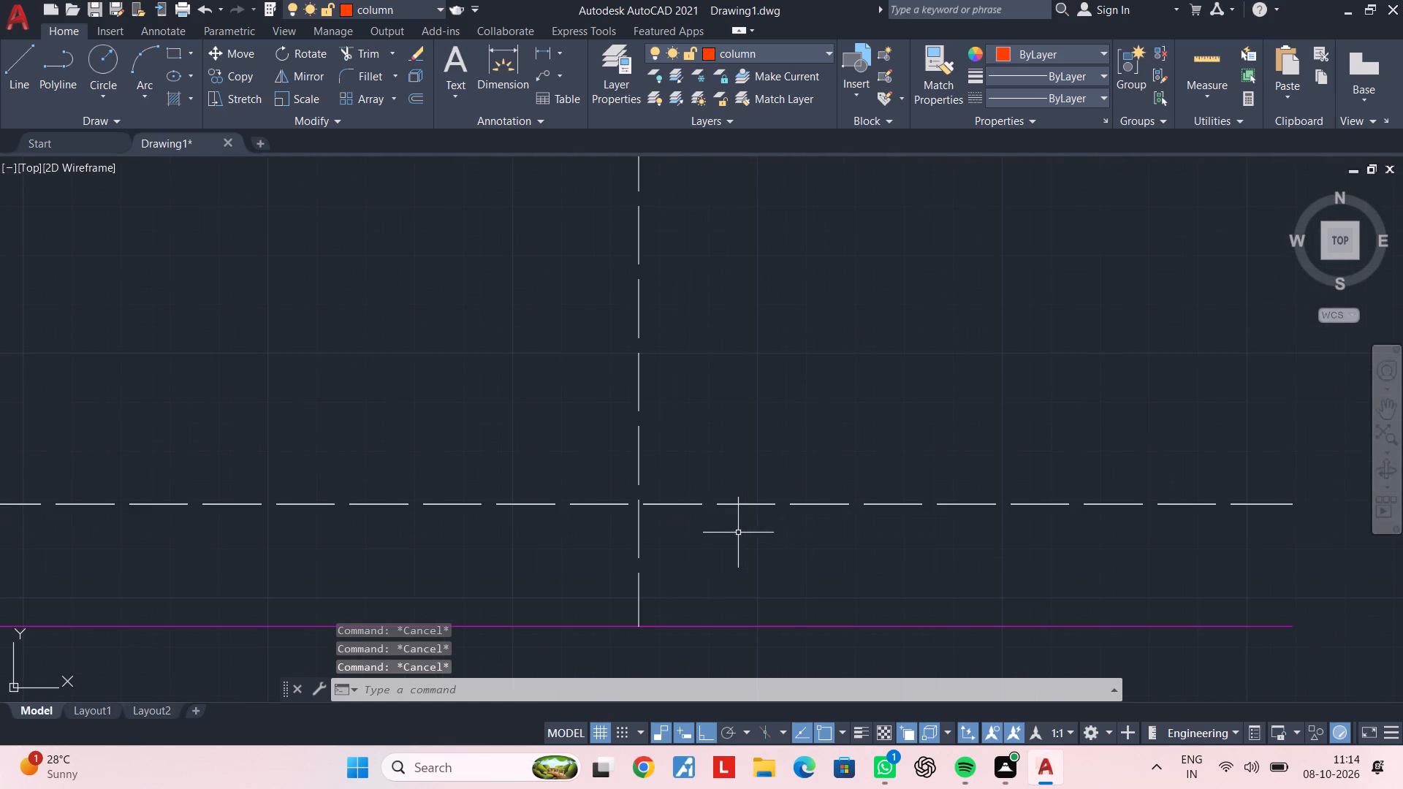
middle_click_drag(704, 534, 783, 546)
middle_click_drag(758, 549, 825, 559)
key("Escape")
key("Escape")
key("Escape")
key("Escape")
type("of")
key("space")
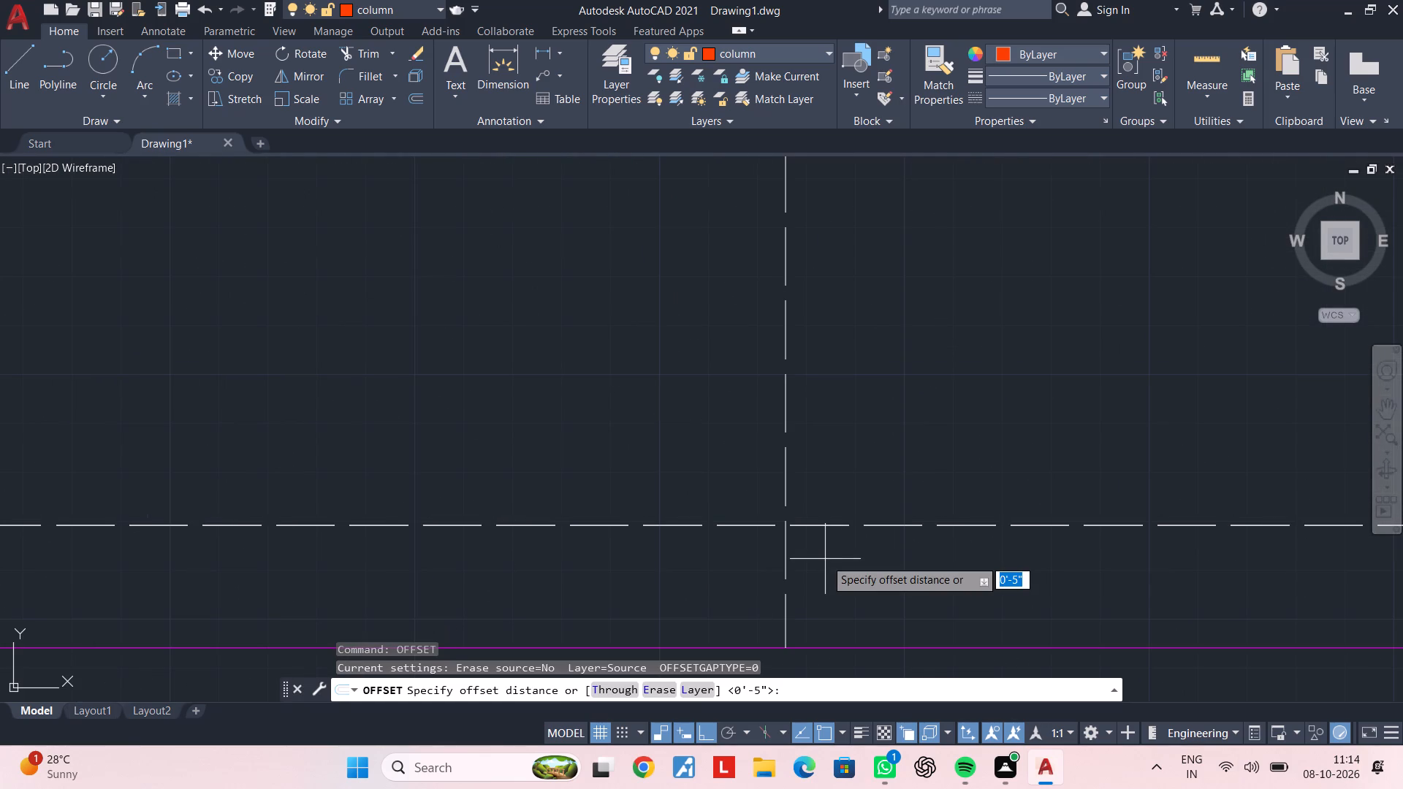
key("2")
key("apostrophe")
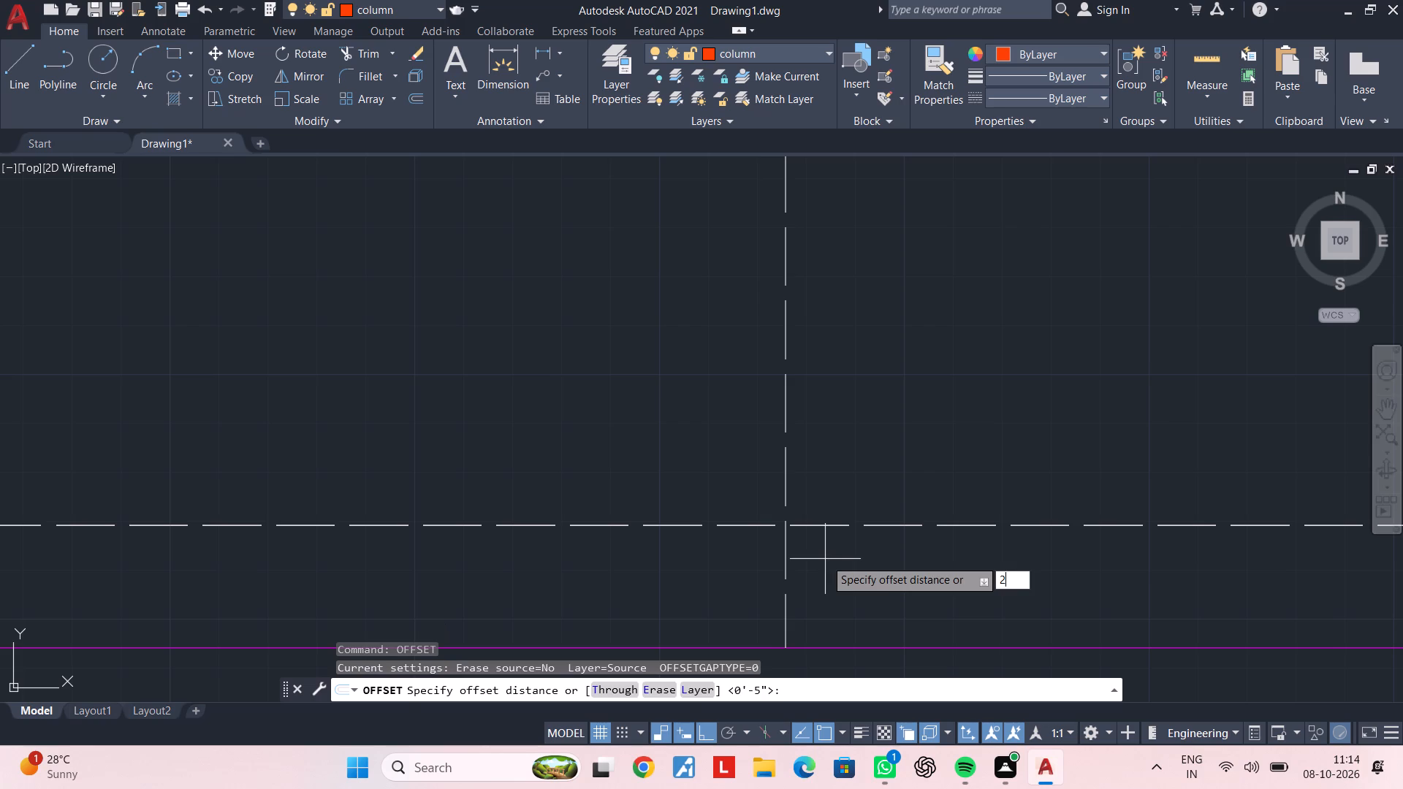
key("Return")
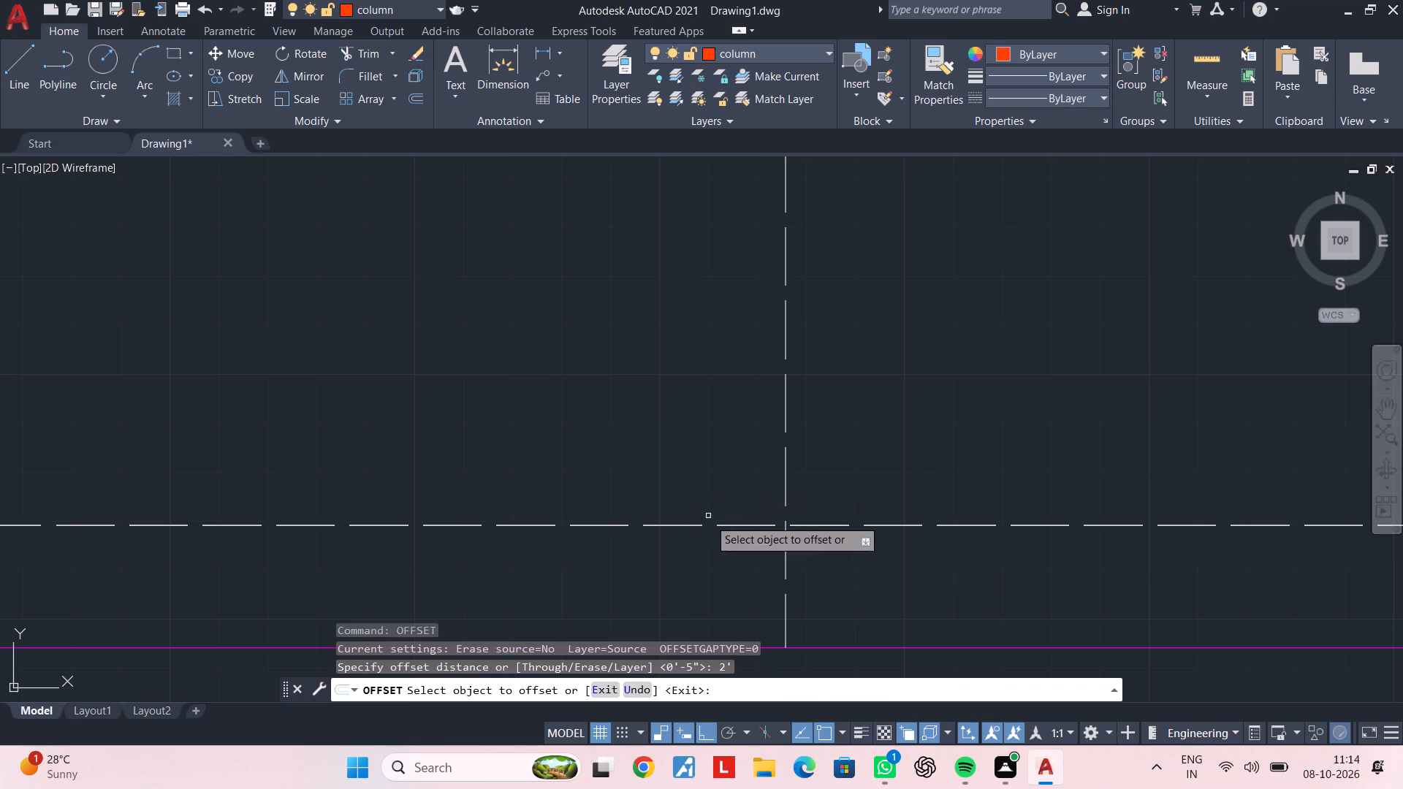
left_click(785, 571)
left_click(708, 573)
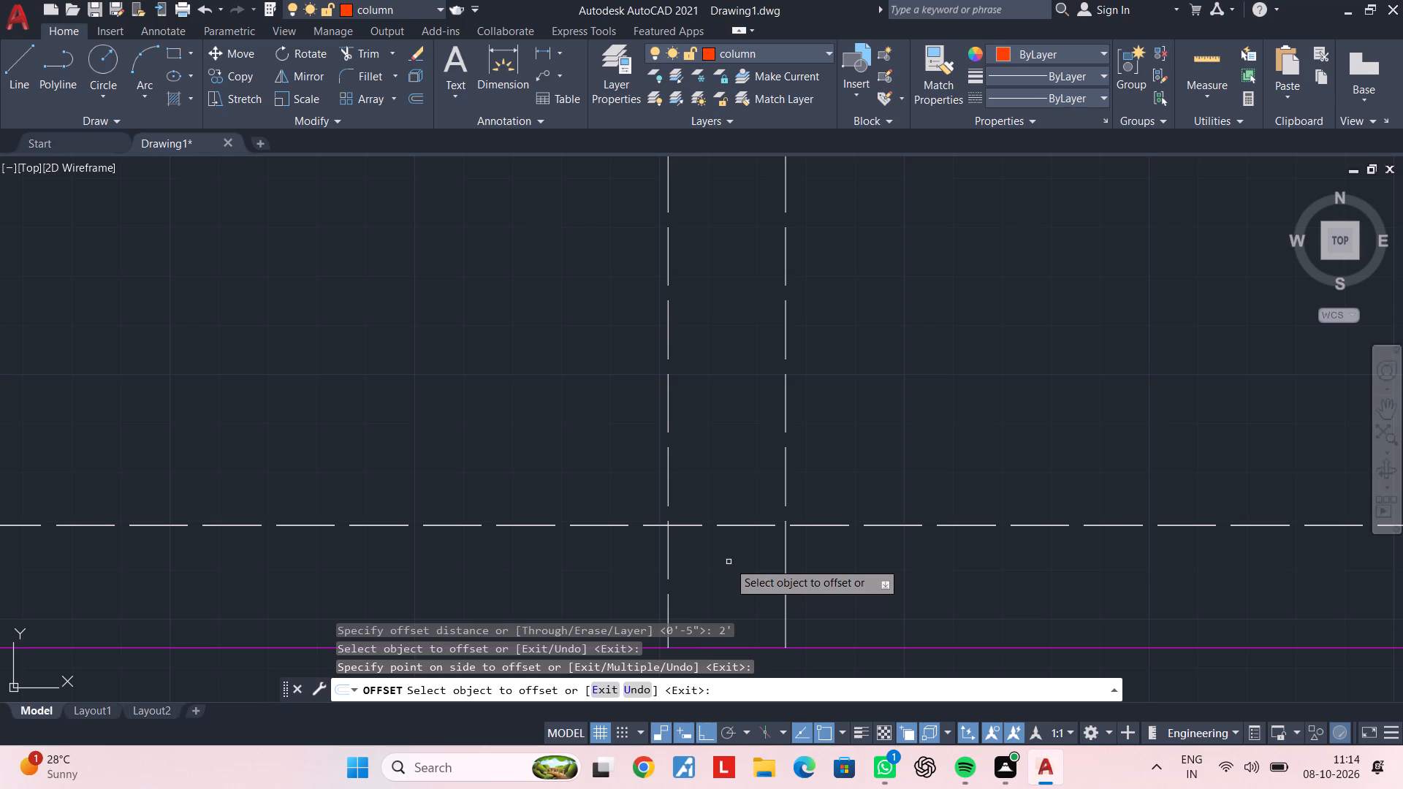
key("space")
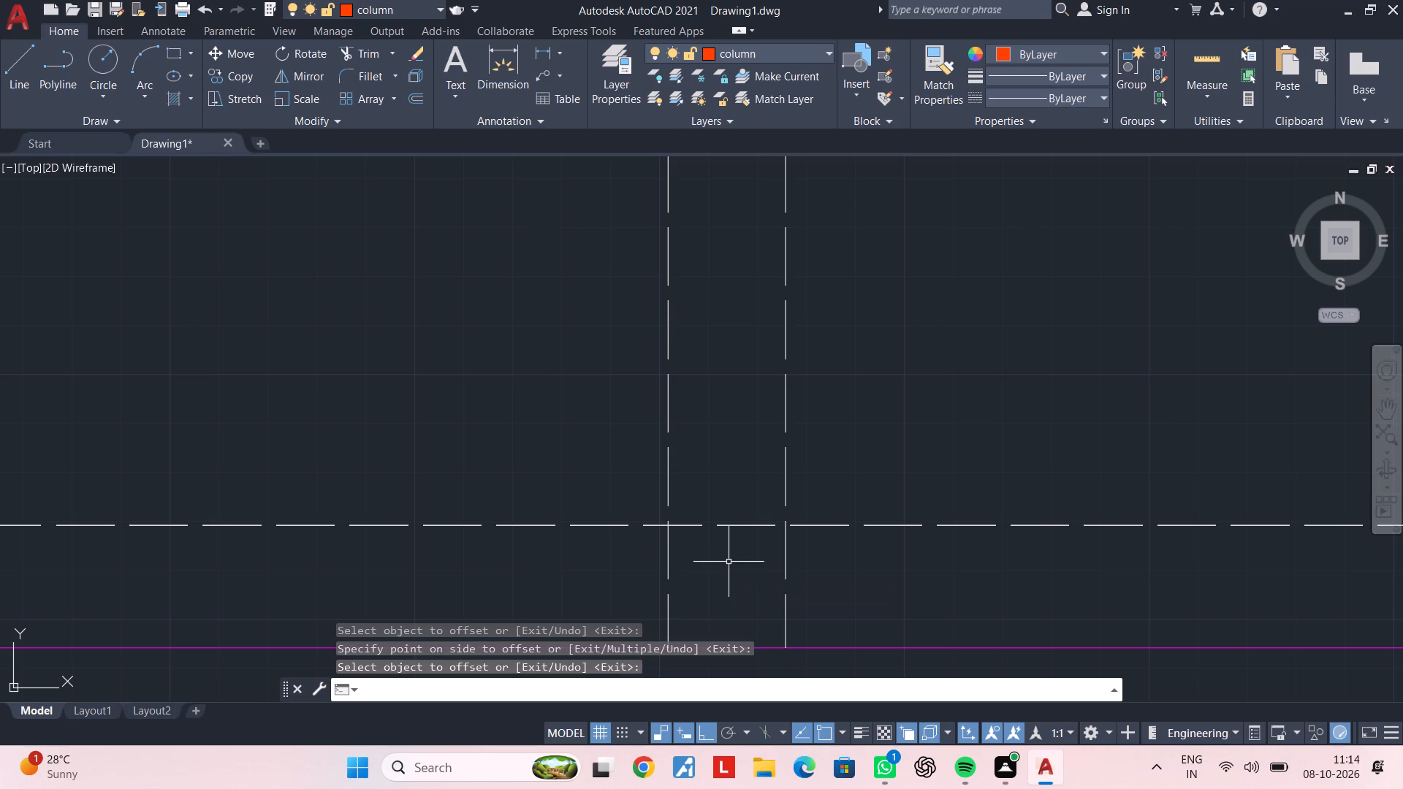
Offset the same original vertical centreline by 6" to its right.
key("space")
type("6\"")
key("Return")
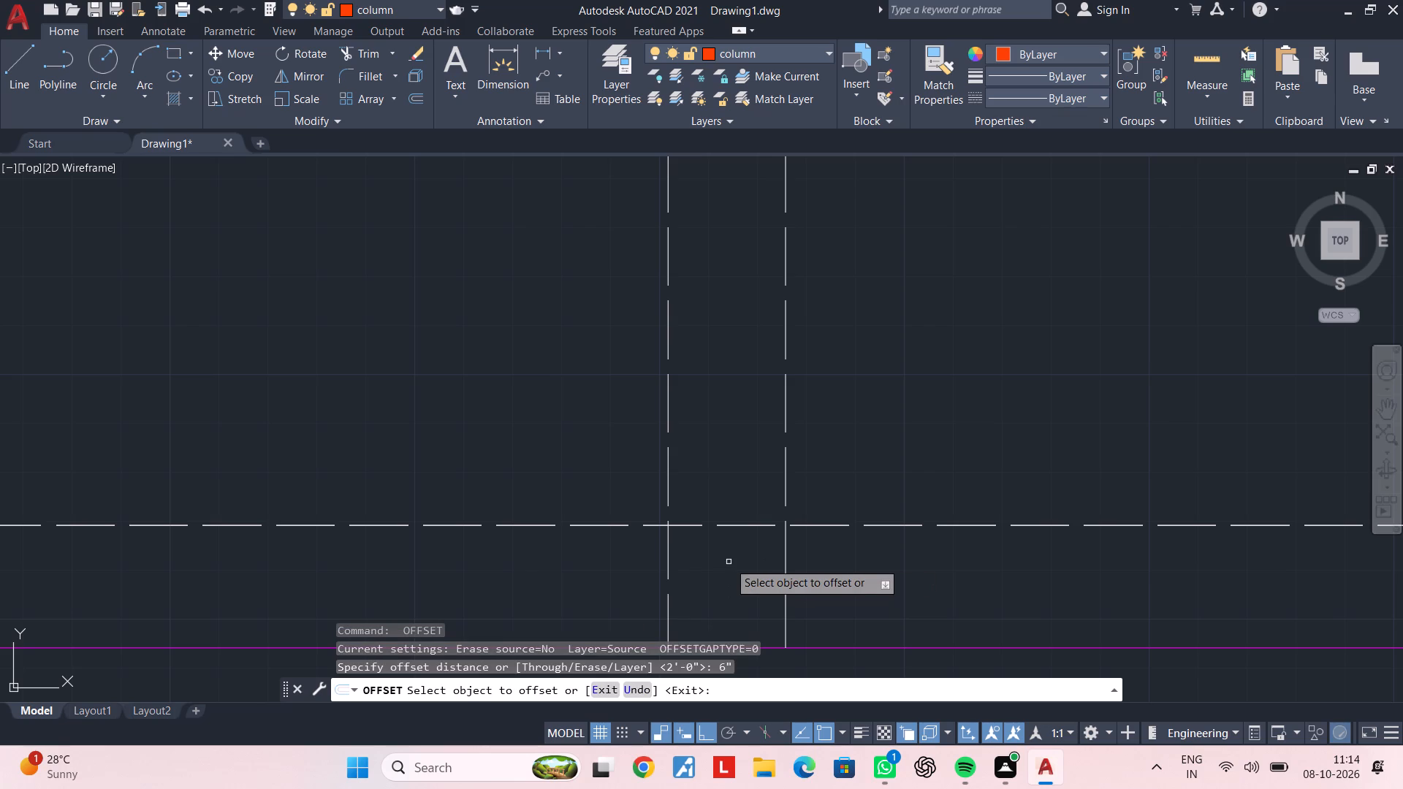
left_click(788, 560)
left_click(901, 560)
key("space")
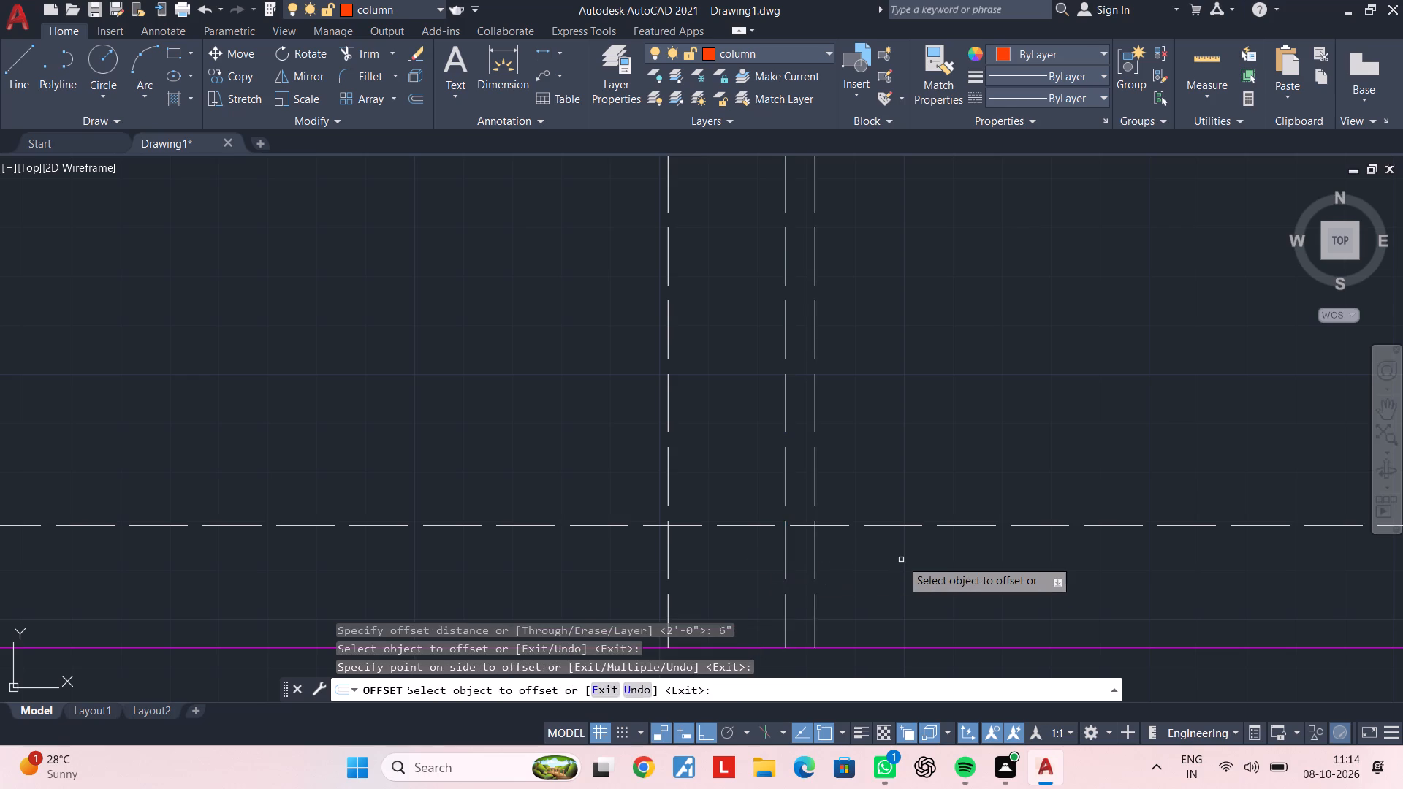
Offset the horizontal dashed centreline near the bottom boundary by 4.5" upward.
key("space")
type("4.5\"")
key("Return")
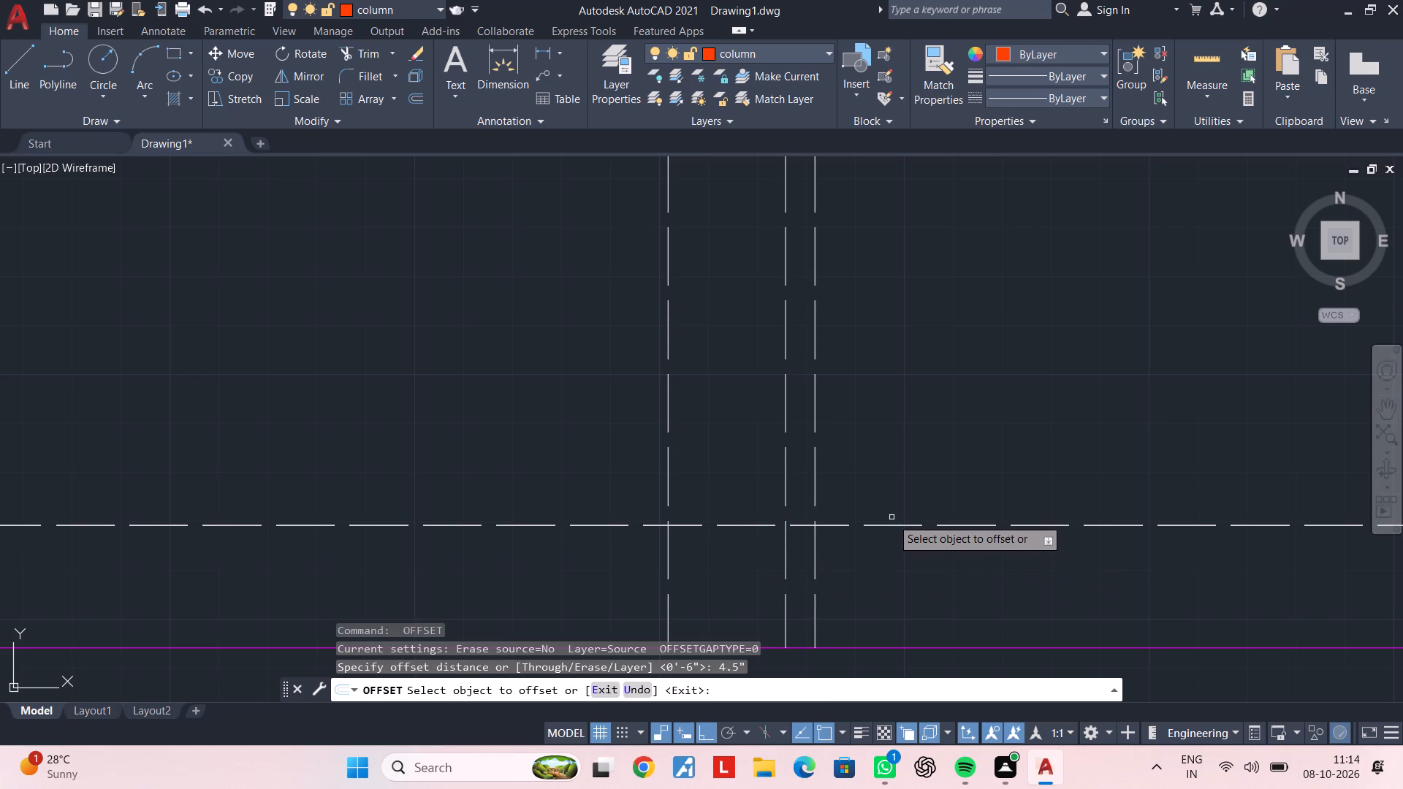
left_click(891, 522)
left_click(889, 527)
left_click(908, 452)
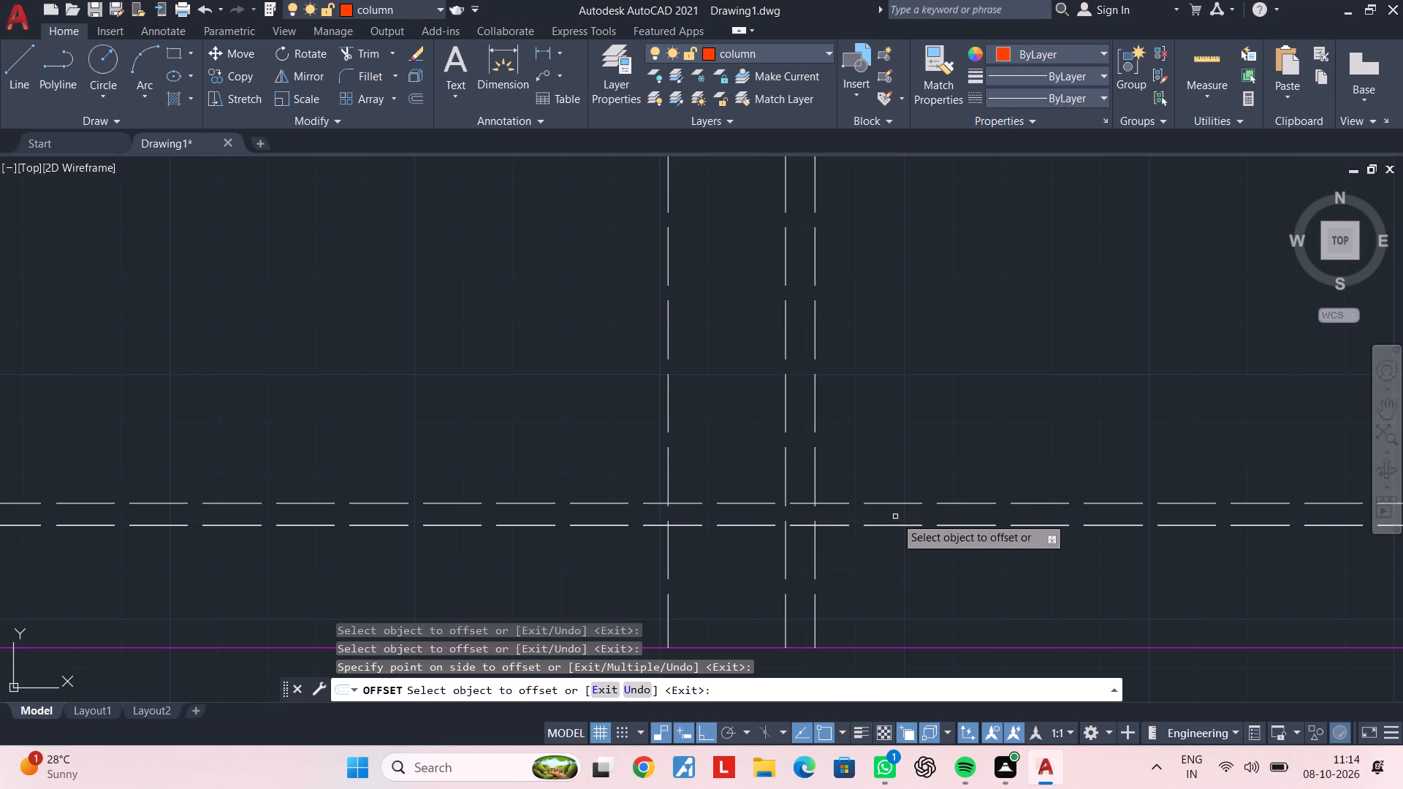
Offset the same original horizontal centreline by 7.5" downward.
key("space")
key("space")
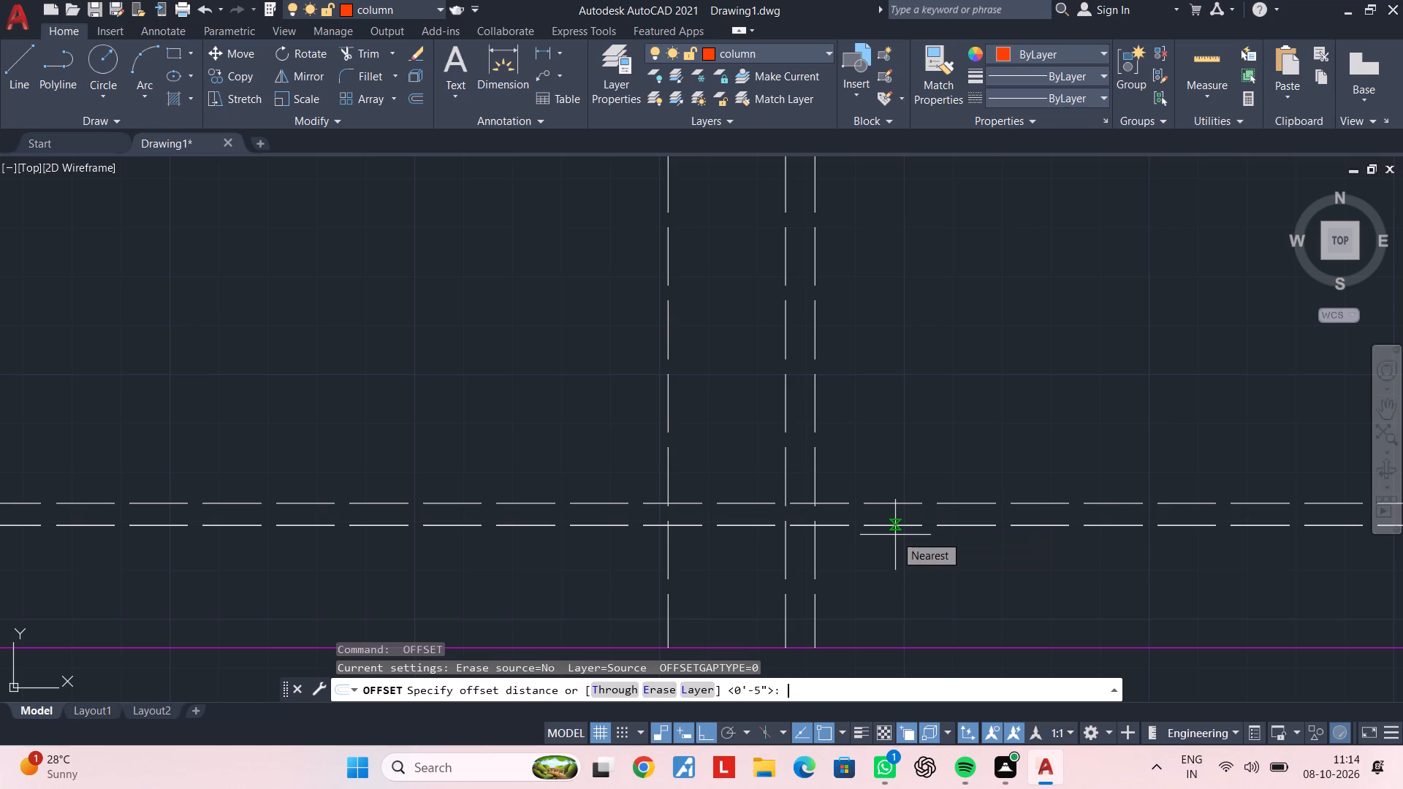
key("4")
key("BackSpace")
type("7.5\"")
key("Return")
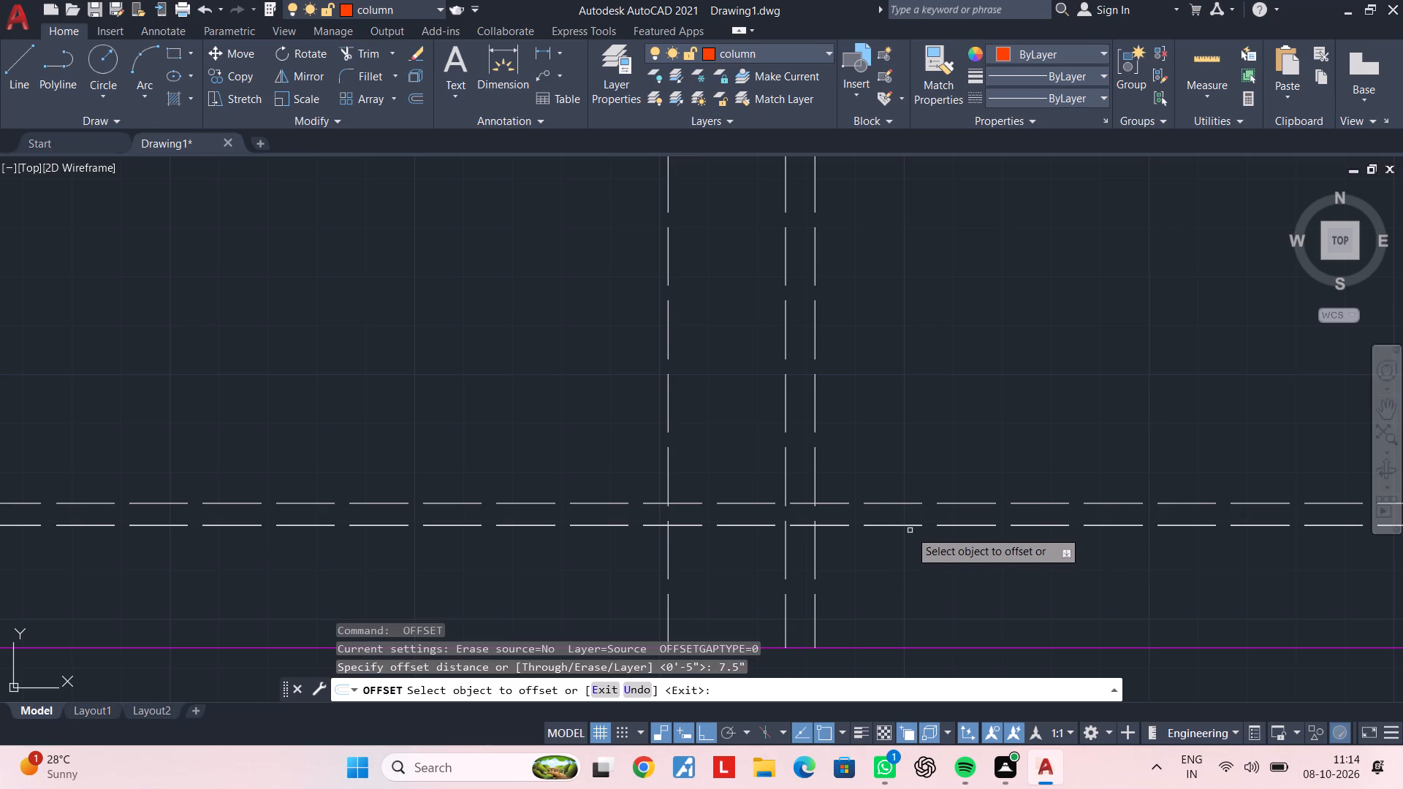
left_click(909, 525)
left_click(909, 558)
left_click(904, 572)
key("Escape")
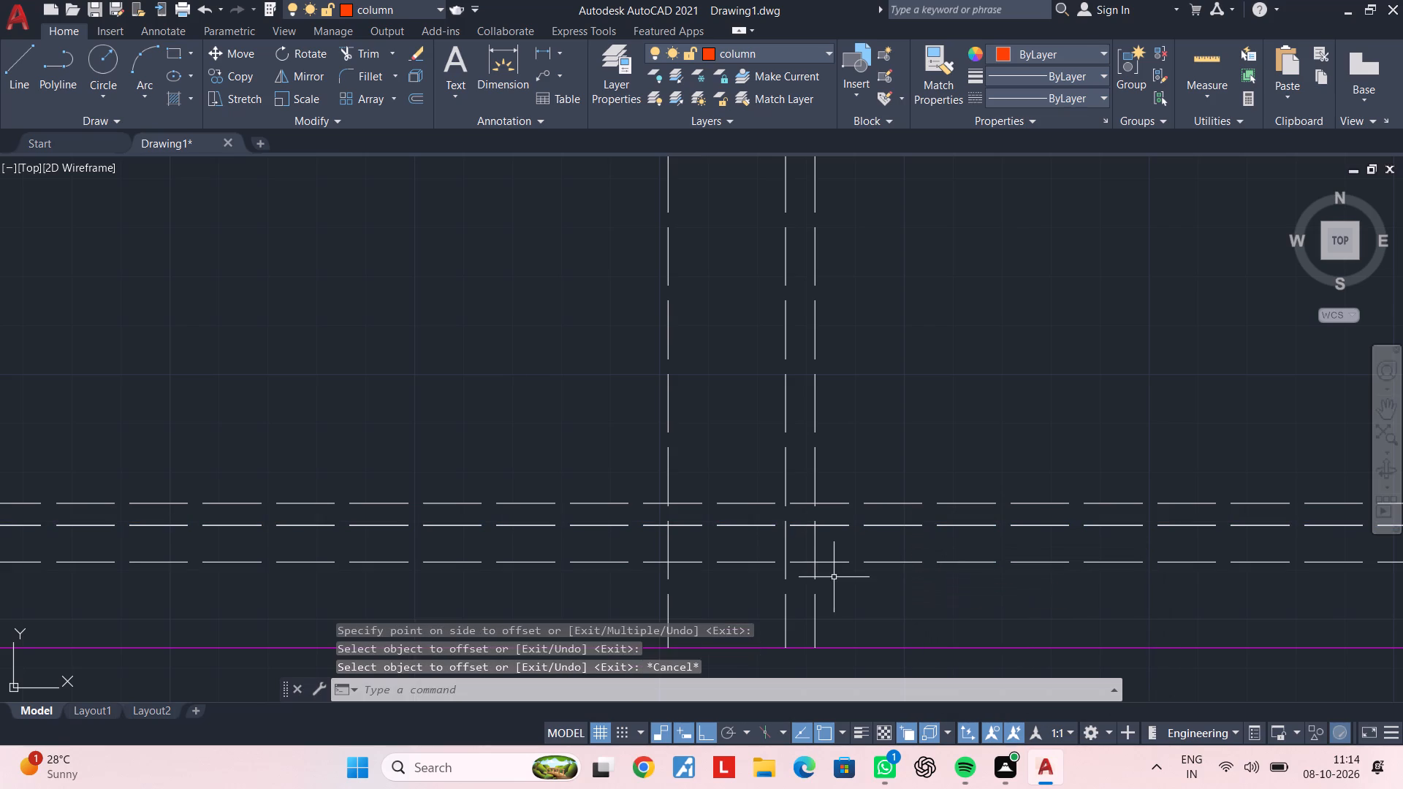
key("Escape")
key("Escape")
key("Escape")
key("Escape")
key("Escape")
key("Escape")
Draw a rectangular column outline between the opposite corners formed by the outer vertical and horizontal offset guide lines.
key("r")
key("e")
key("c")
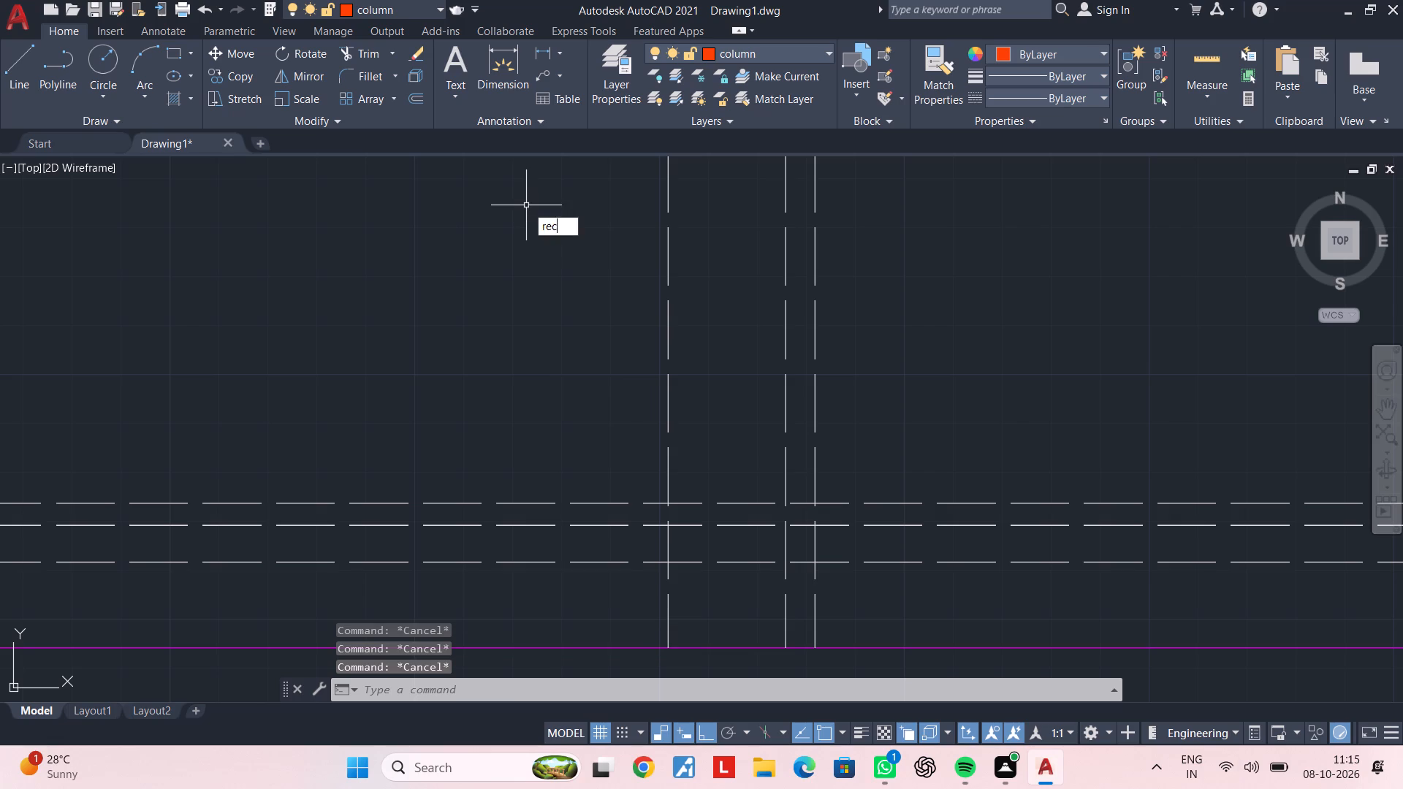
key("space")
left_click(672, 506)
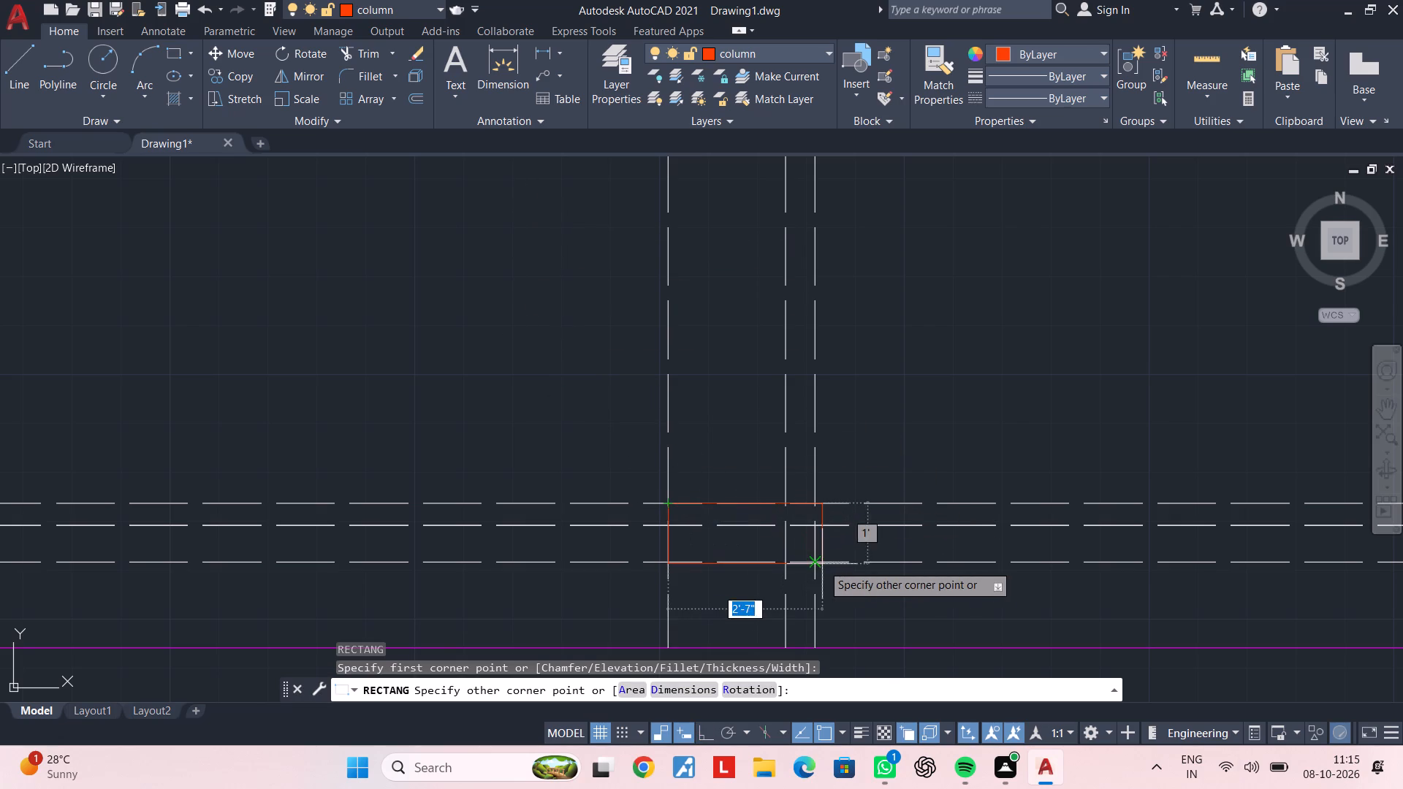
left_click(815, 563)
key("Escape")
key("Escape")
Delete the two horizontal and two vertical offset guide lines around the new column rectangle.
left_click(853, 564)
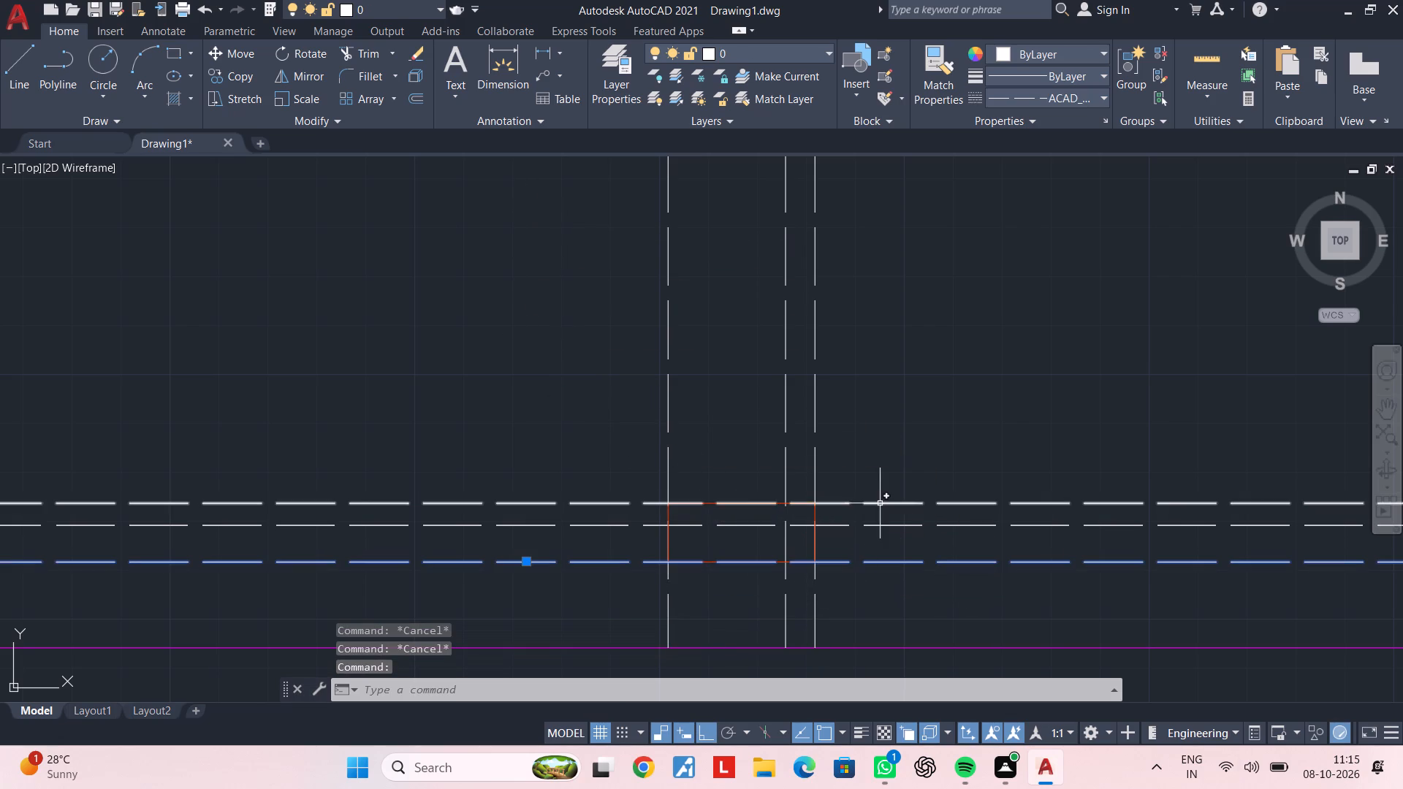
left_click(880, 503)
key("Delete")
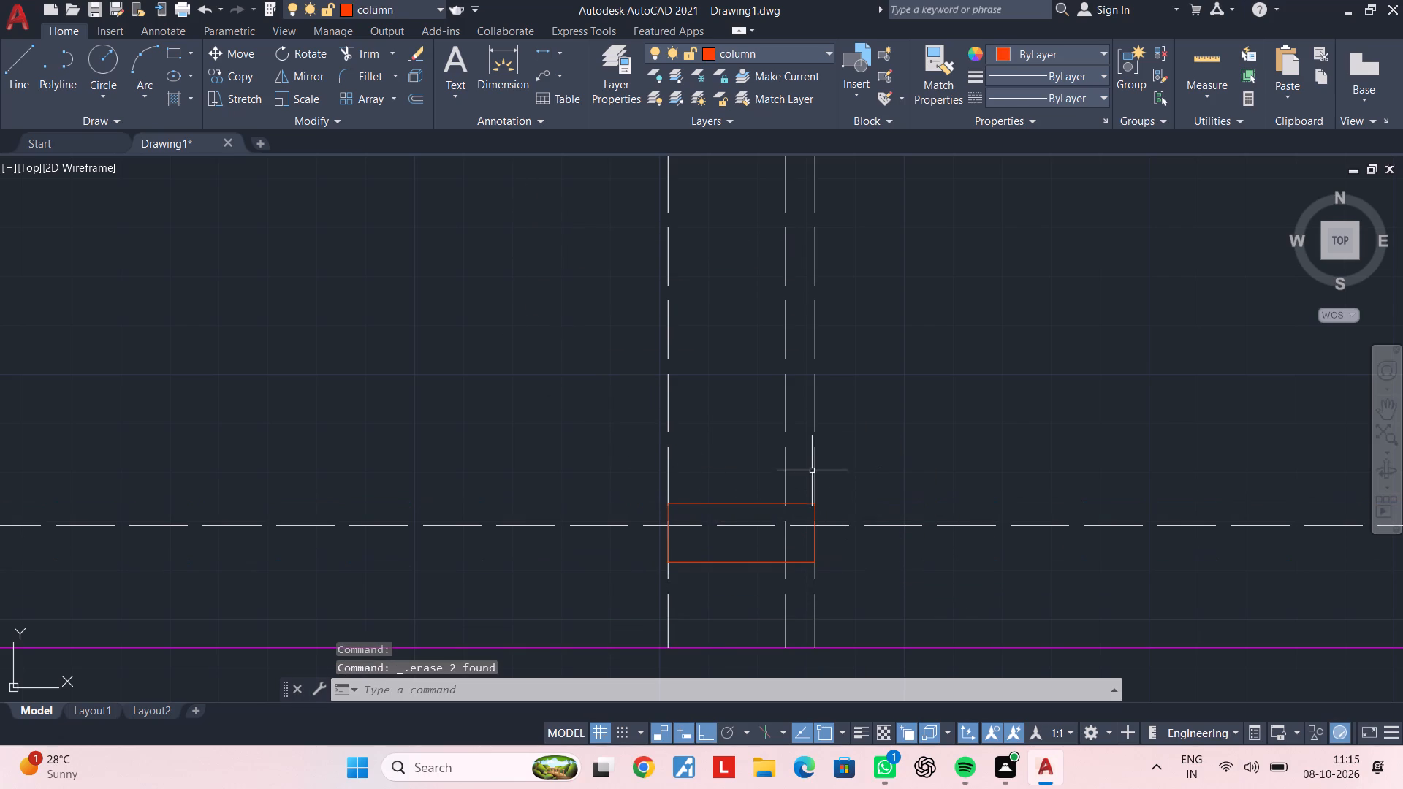
left_click(818, 466)
key("Delete")
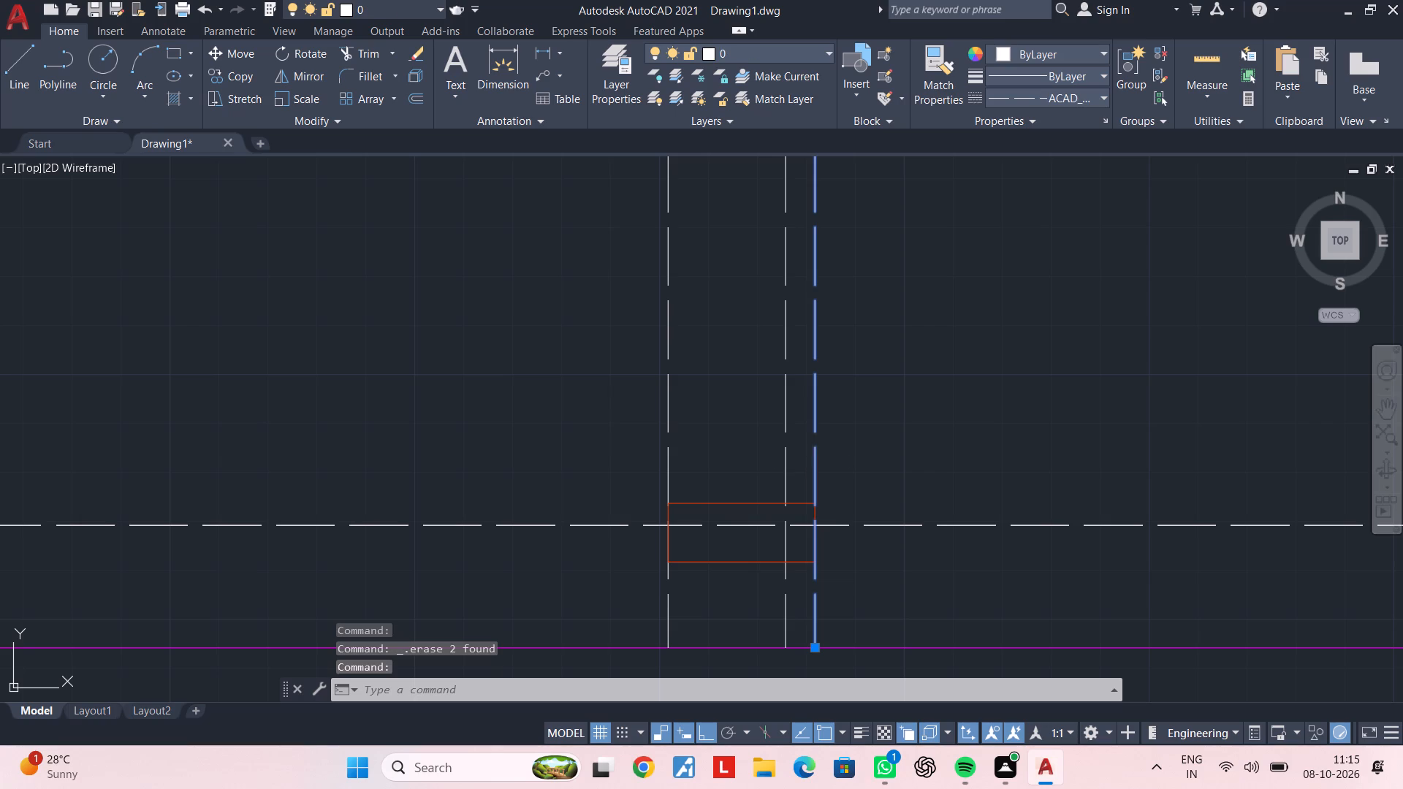
left_click(696, 466)
left_click(610, 466)
key("Delete")
middle_click_drag(916, 546, 881, 547)
key("Escape")
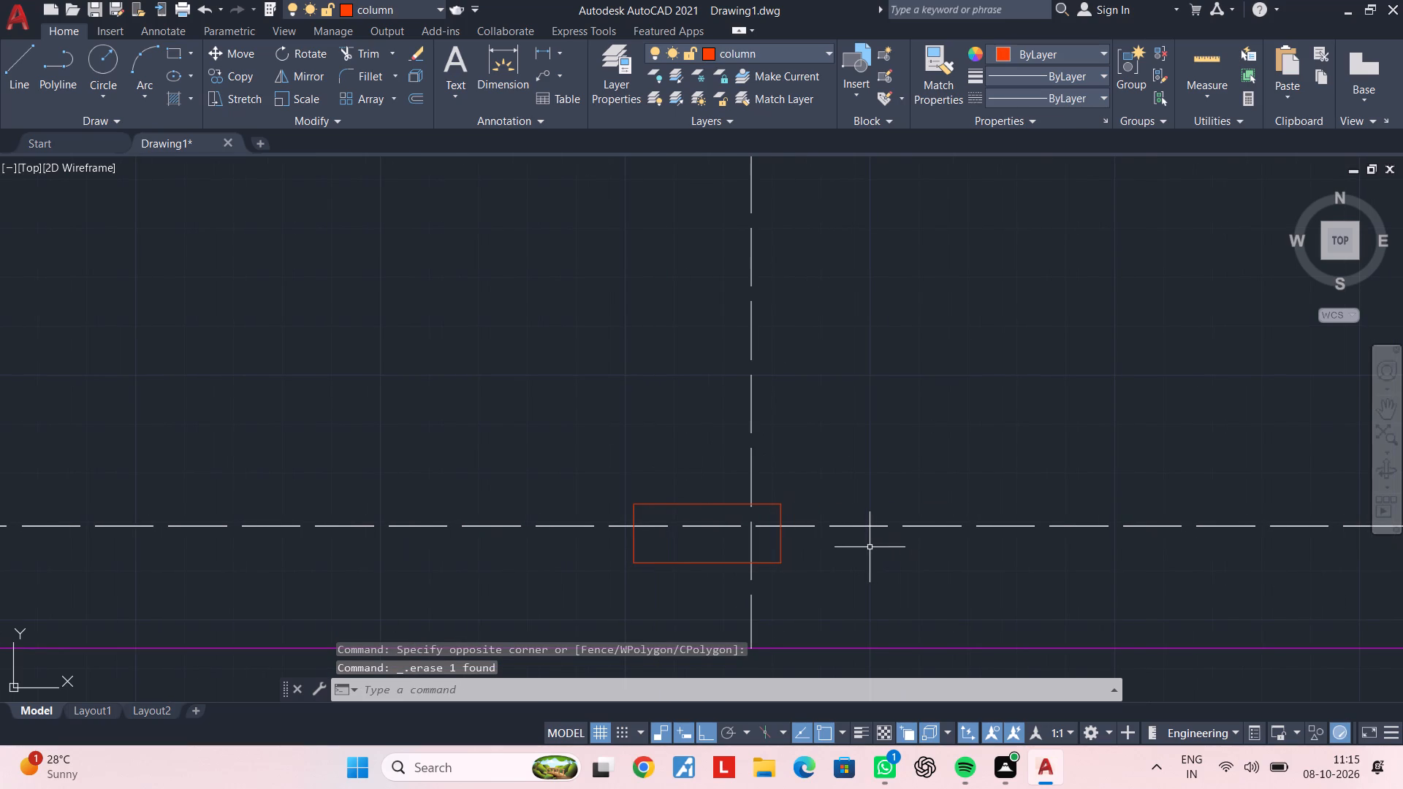
key("Escape")
Trim the vertical and overlapping horizontal centrelines inside the new column rectangle.
key("t")
key("r")
key("space")
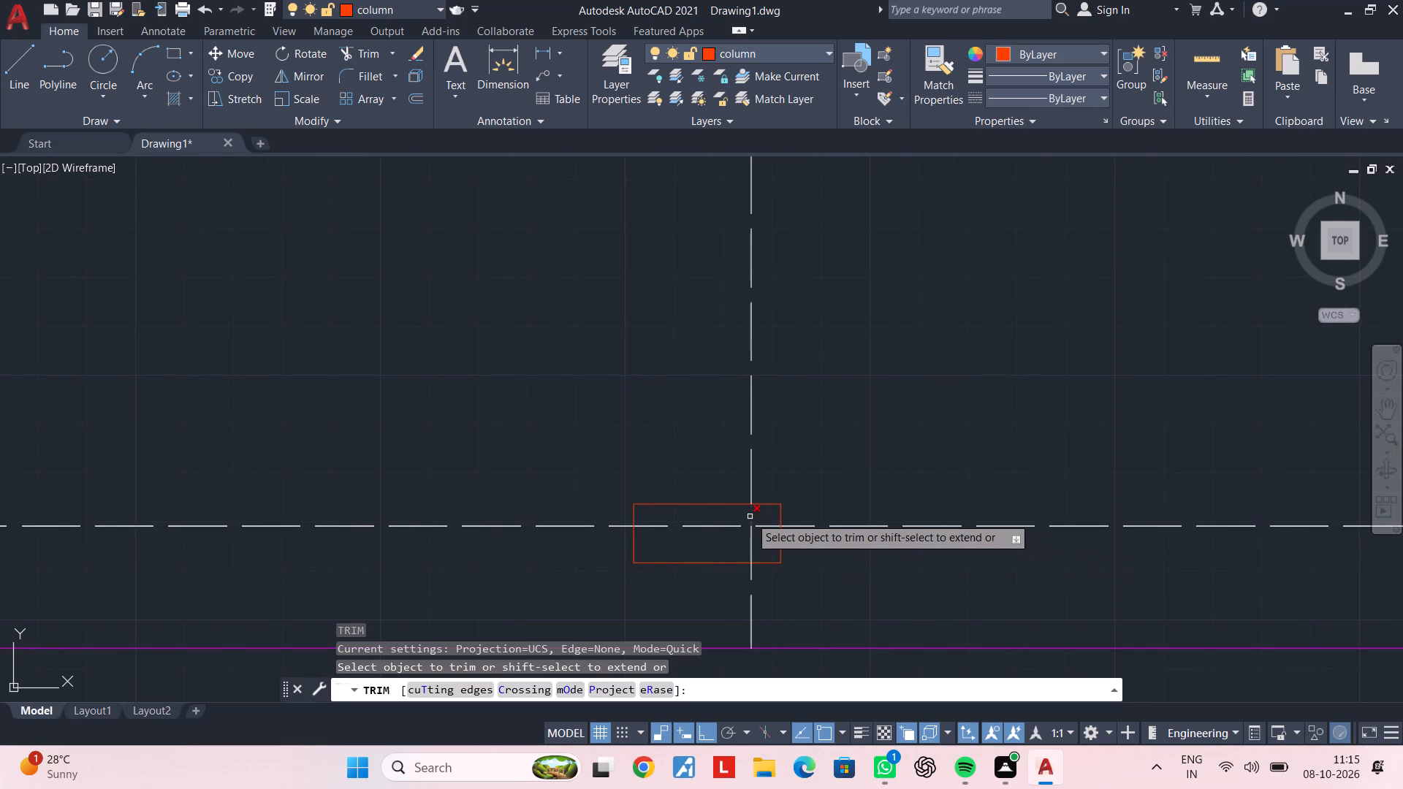
left_click(750, 517)
left_click(750, 542)
left_click(762, 528)
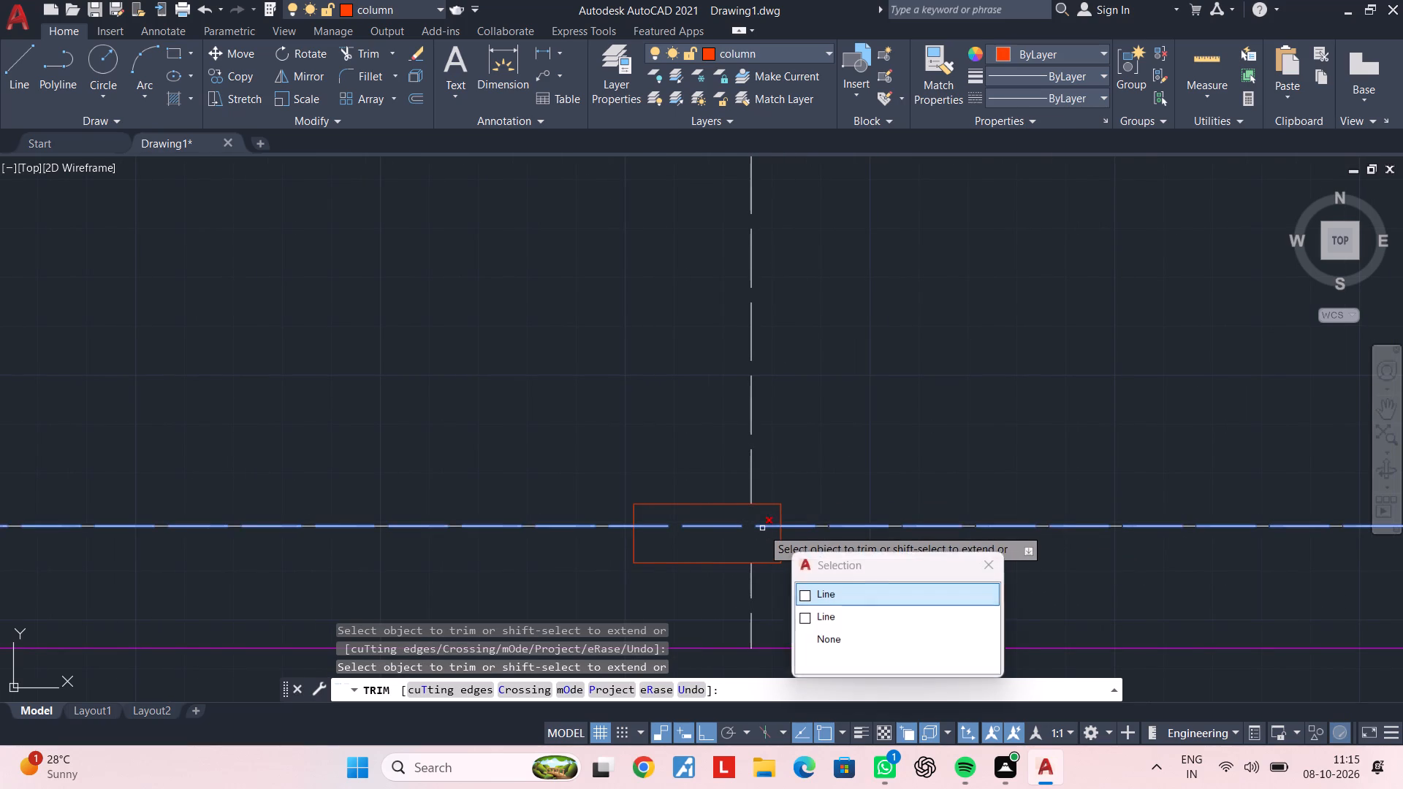
left_click(761, 526)
left_click(761, 526)
left_click(761, 526)
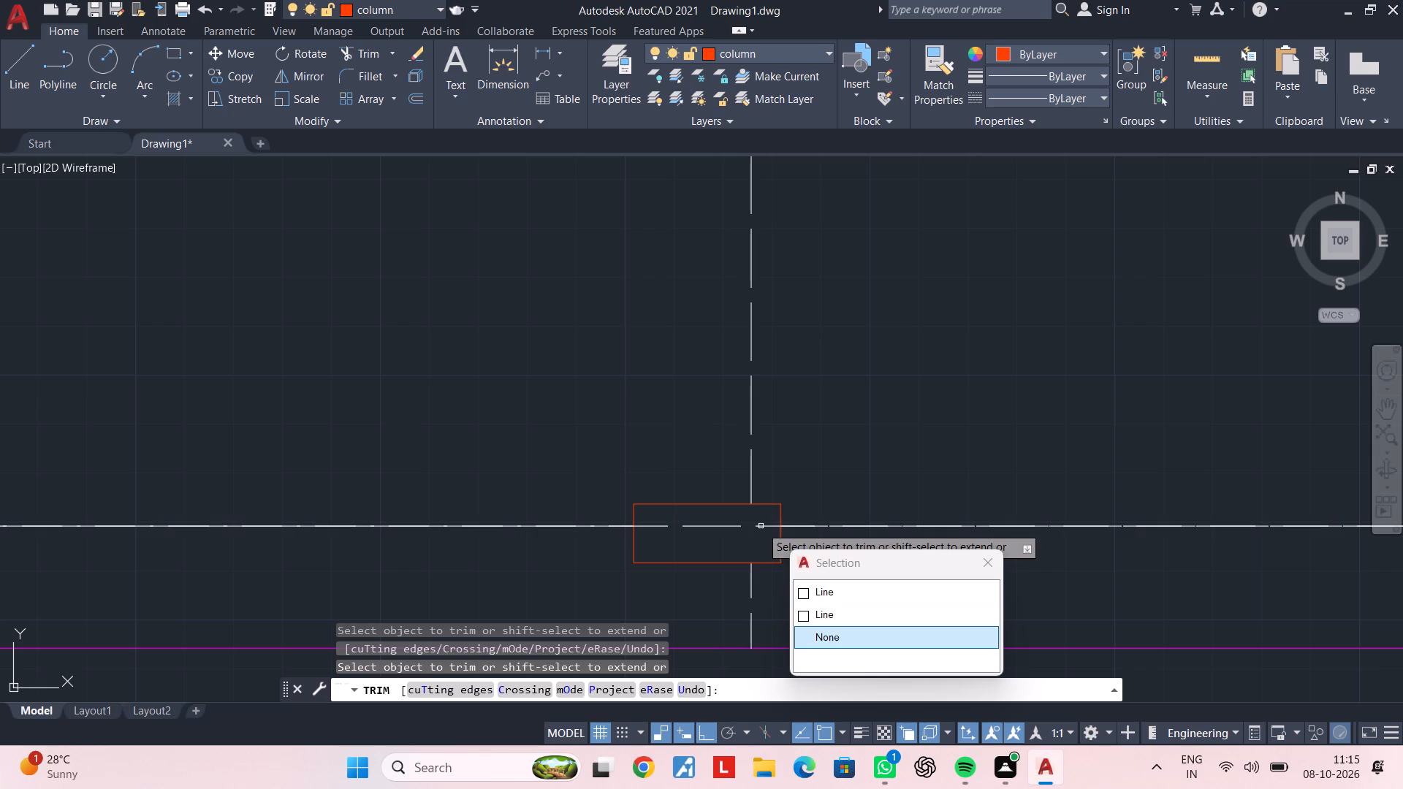
left_click(831, 595)
left_click(740, 534)
key("Escape")
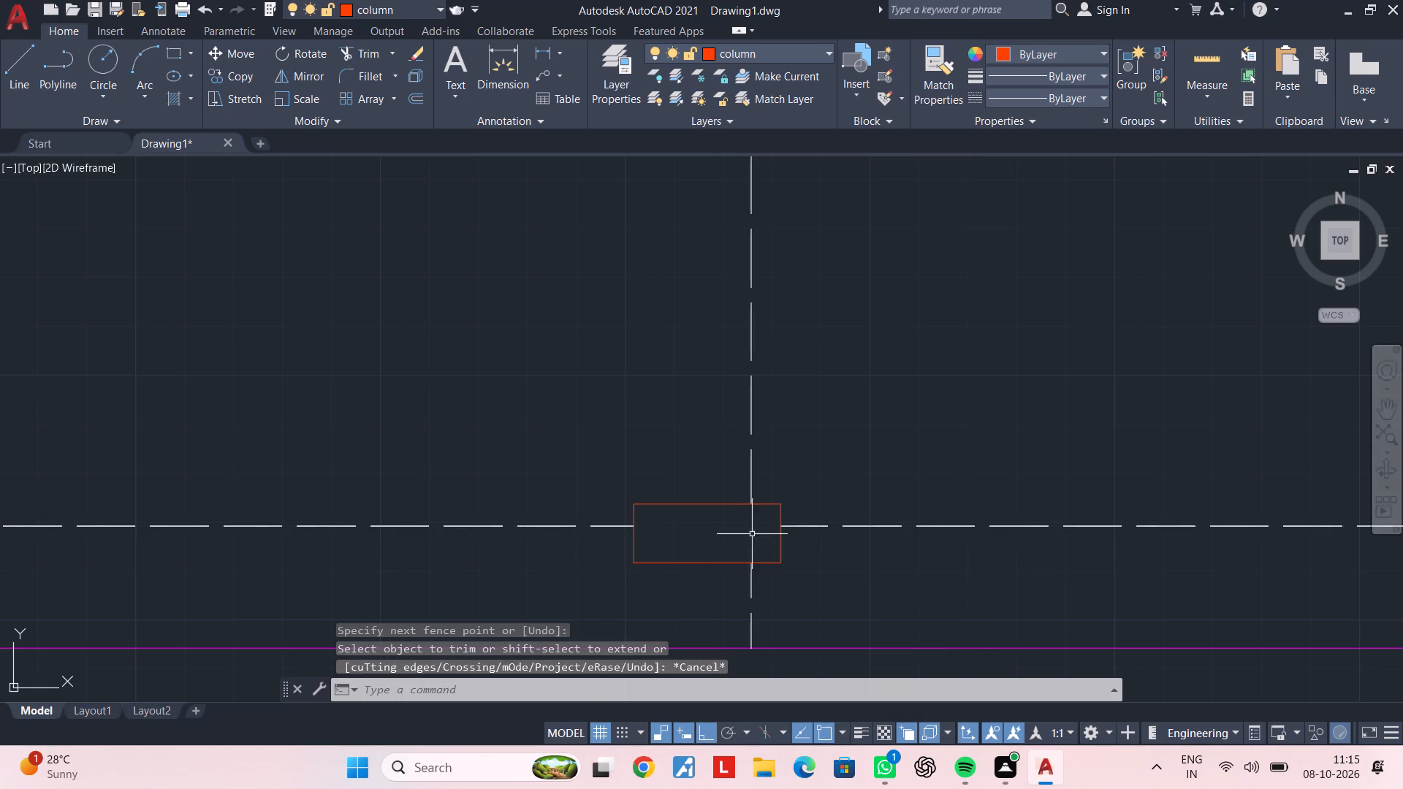
key("Escape")
Extend the bottom horizontal centreline east to the next vertical dashed centreline.
scroll(860, 572, "down", 1)
middle_click_drag(867, 572, 781, 584)
scroll(843, 560, "down", 3)
middle_click_drag(842, 560, 750, 580)
middle_click_drag(791, 565, 791, 537)
key("Escape")
key("Escape")
key("Escape")
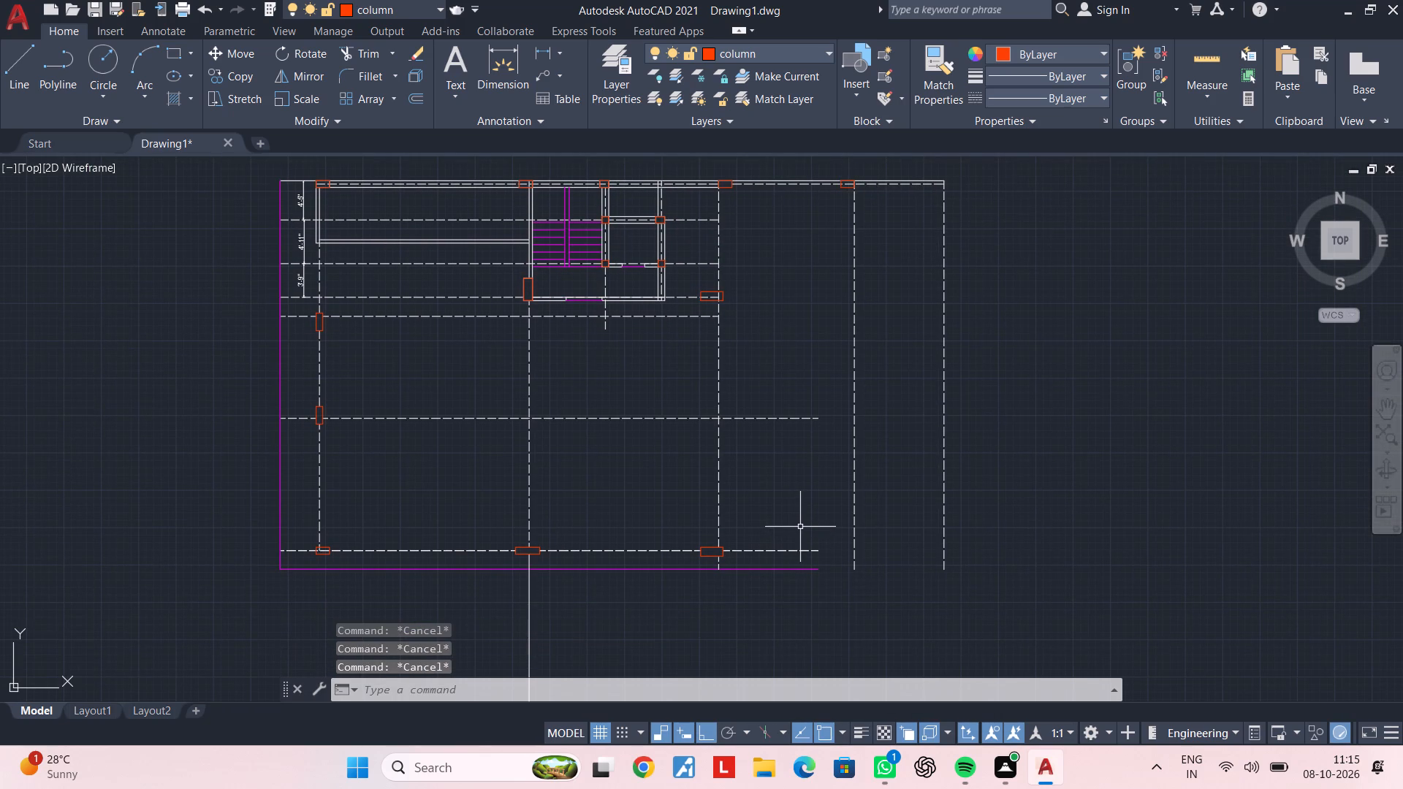
key("Escape")
key("Escape")
key("Escape")
key("Escape")
key("Escape")
key("Escape")
middle_click_drag(798, 518, 792, 500)
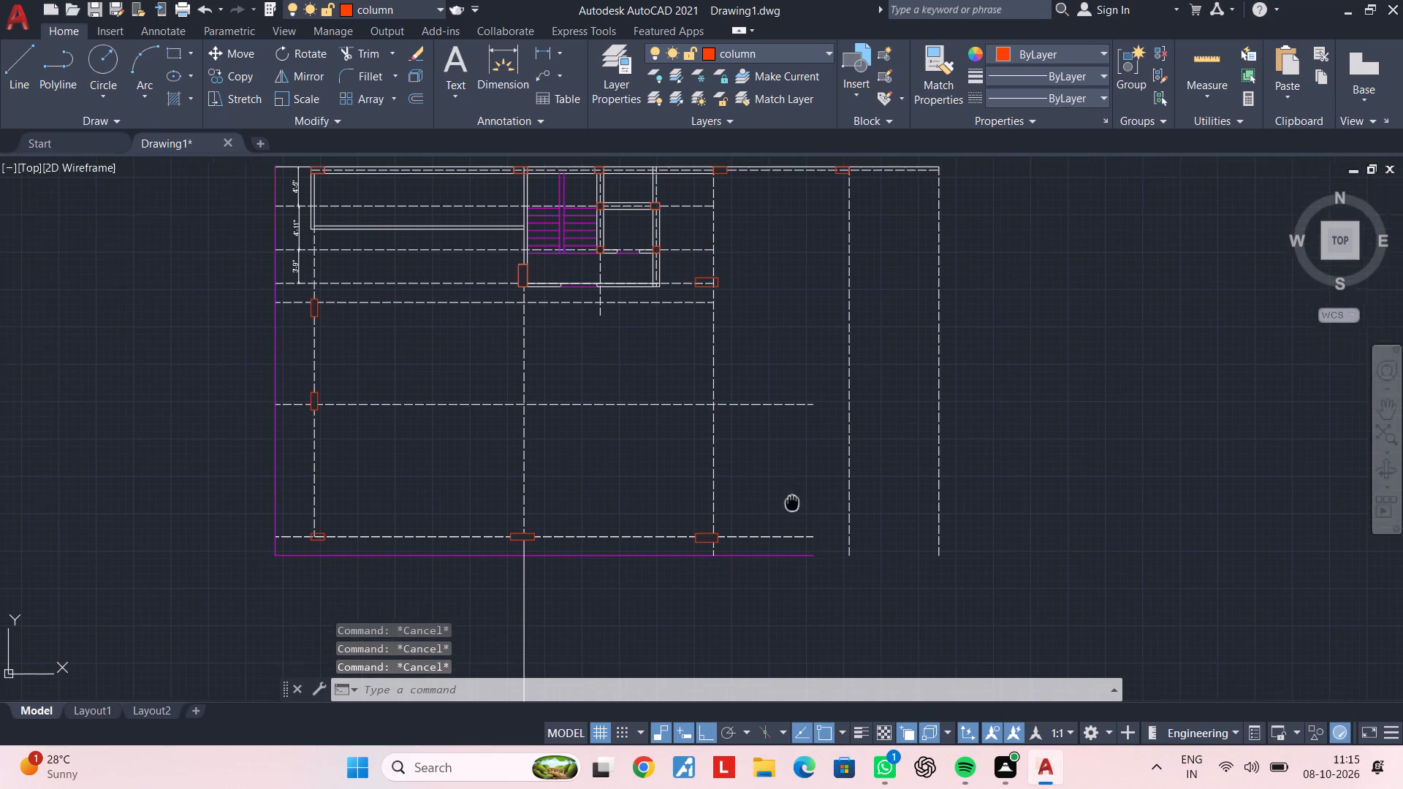
middle_click_drag(792, 500, 786, 482)
key("Escape")
key("Escape")
key("Escape")
key("Escape")
key("Escape")
type("ex")
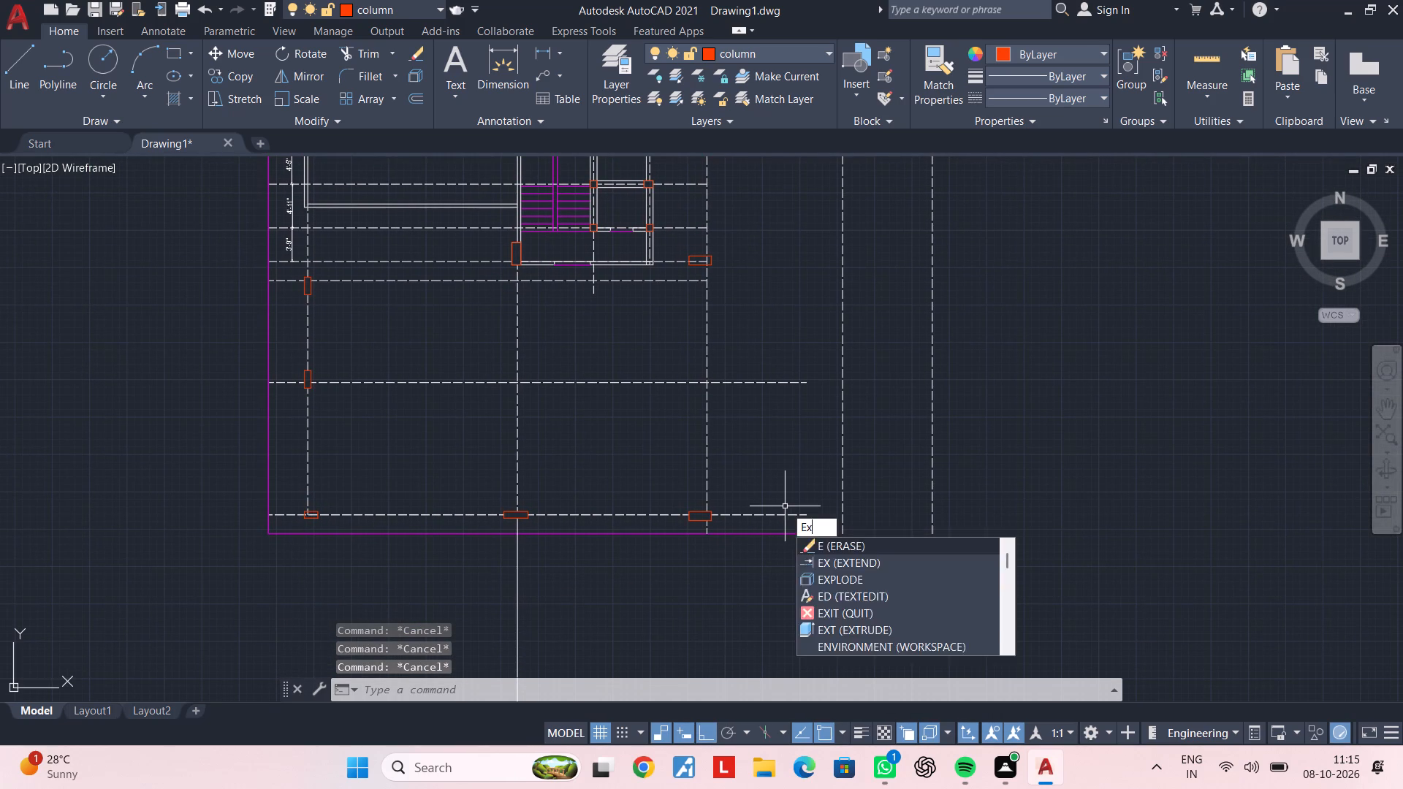
key("space")
left_click(786, 506)
left_click(789, 527)
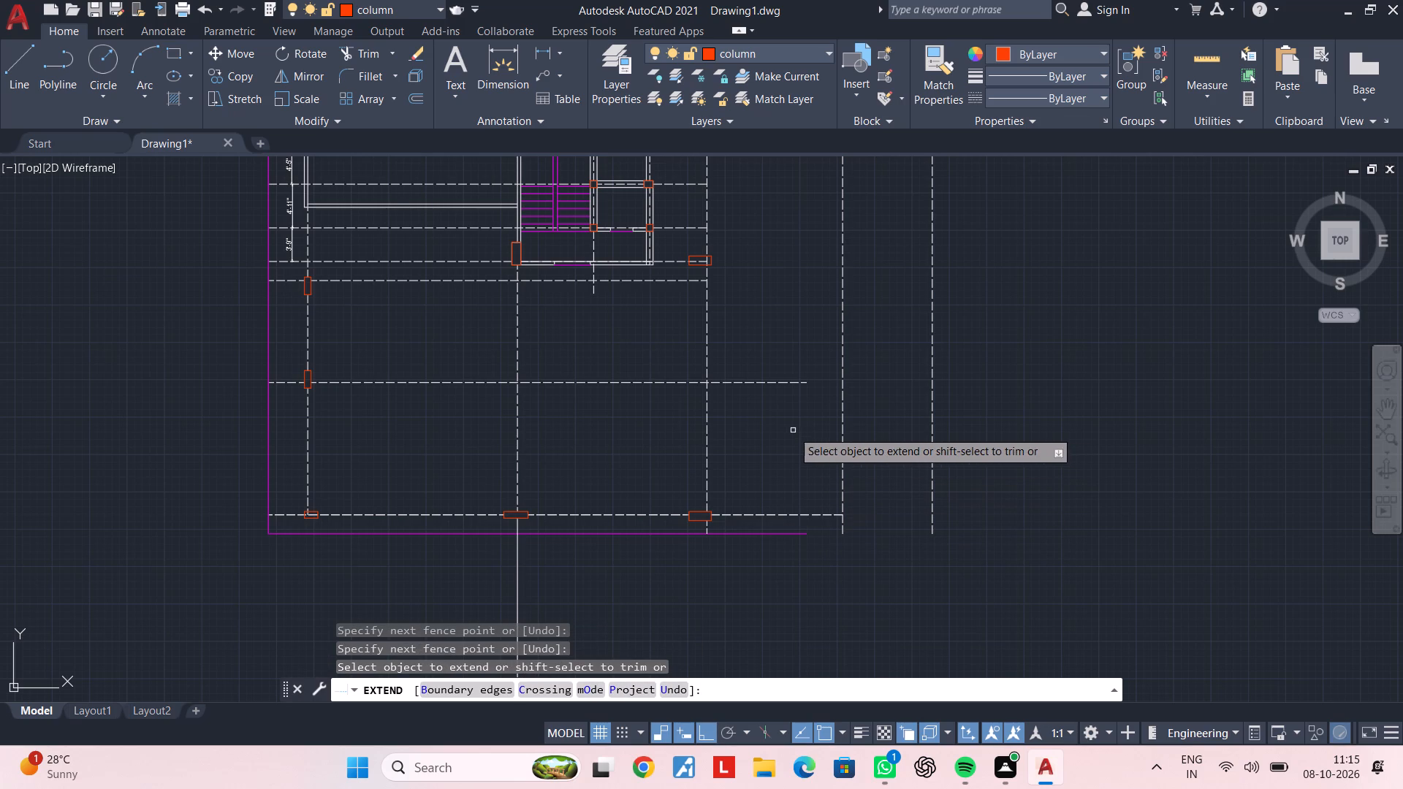
middle_click_drag(789, 430, 789, 503)
key("Escape")
key("Escape")
key("Escape")
key("Escape")
Trim the middle horizontal centreline's overhang east of the vertical centreline that passes through the new column.
key("t")
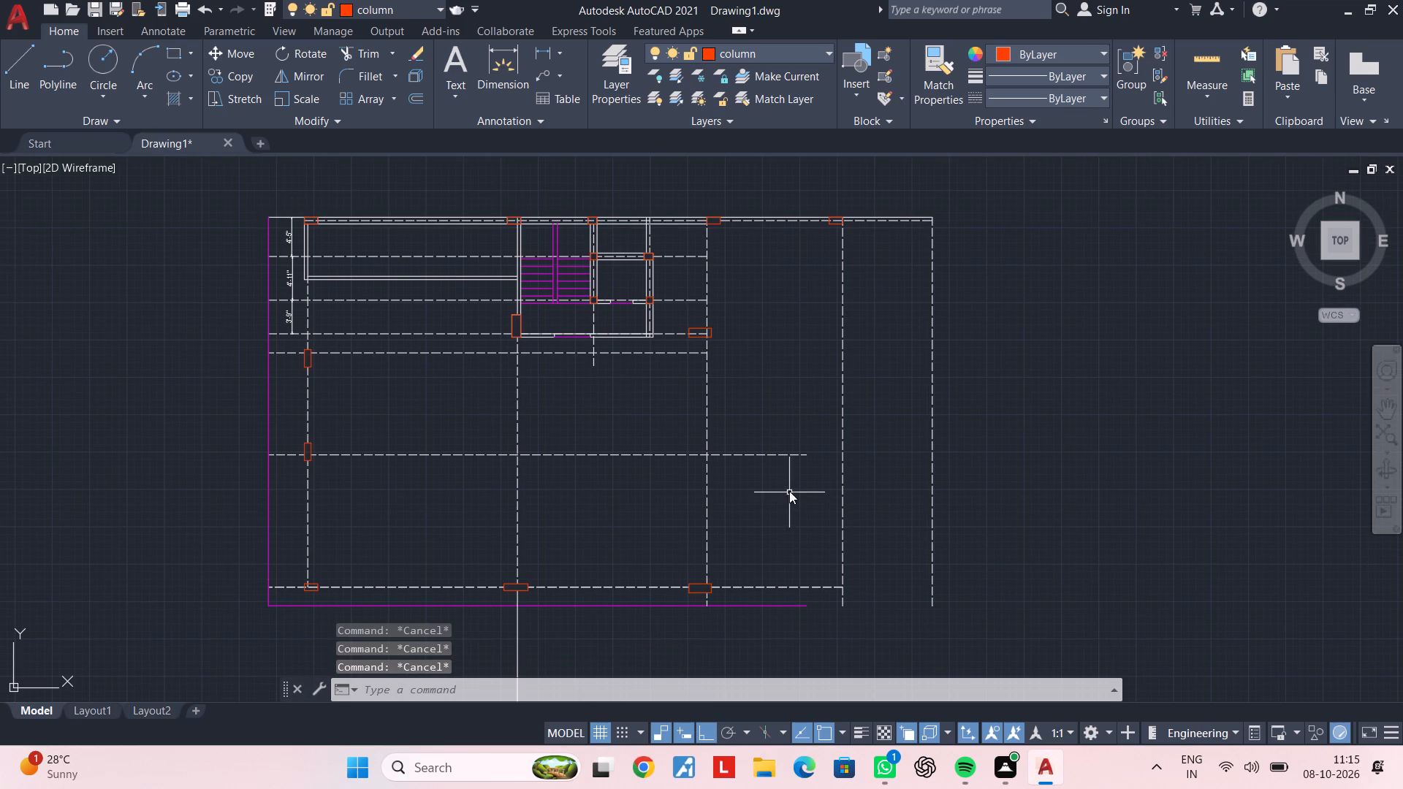
key("r")
key("space")
left_click(785, 487)
left_click(772, 416)
key("Escape")
key("Escape")
key("Escape")
key("Escape")
key("Escape")
key("Escape")
Stretch the east end of the bottom magenta boundary line past the easternmost vertical centreline.
middle_click_drag(766, 472, 715, 504)
key("Escape")
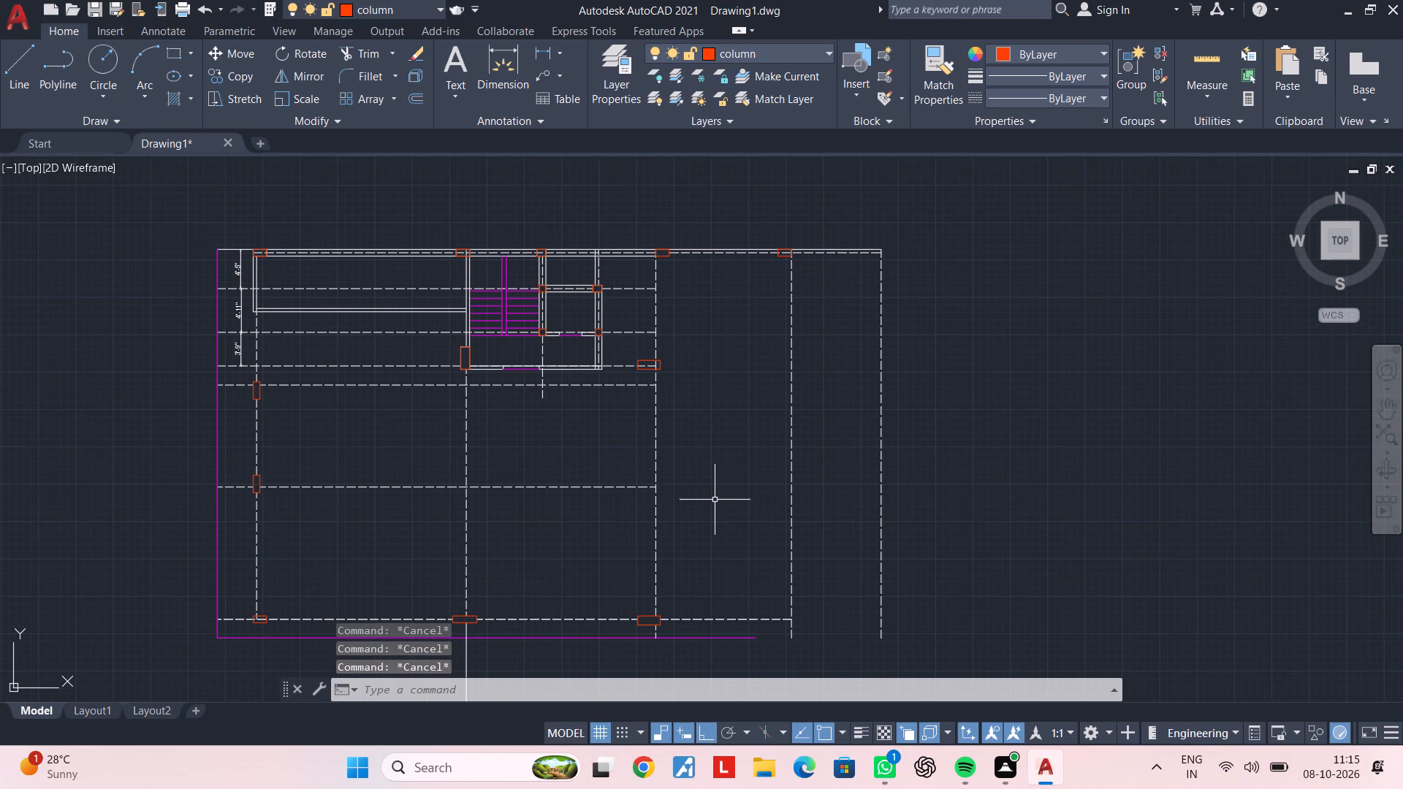
middle_click_drag(715, 499, 752, 499)
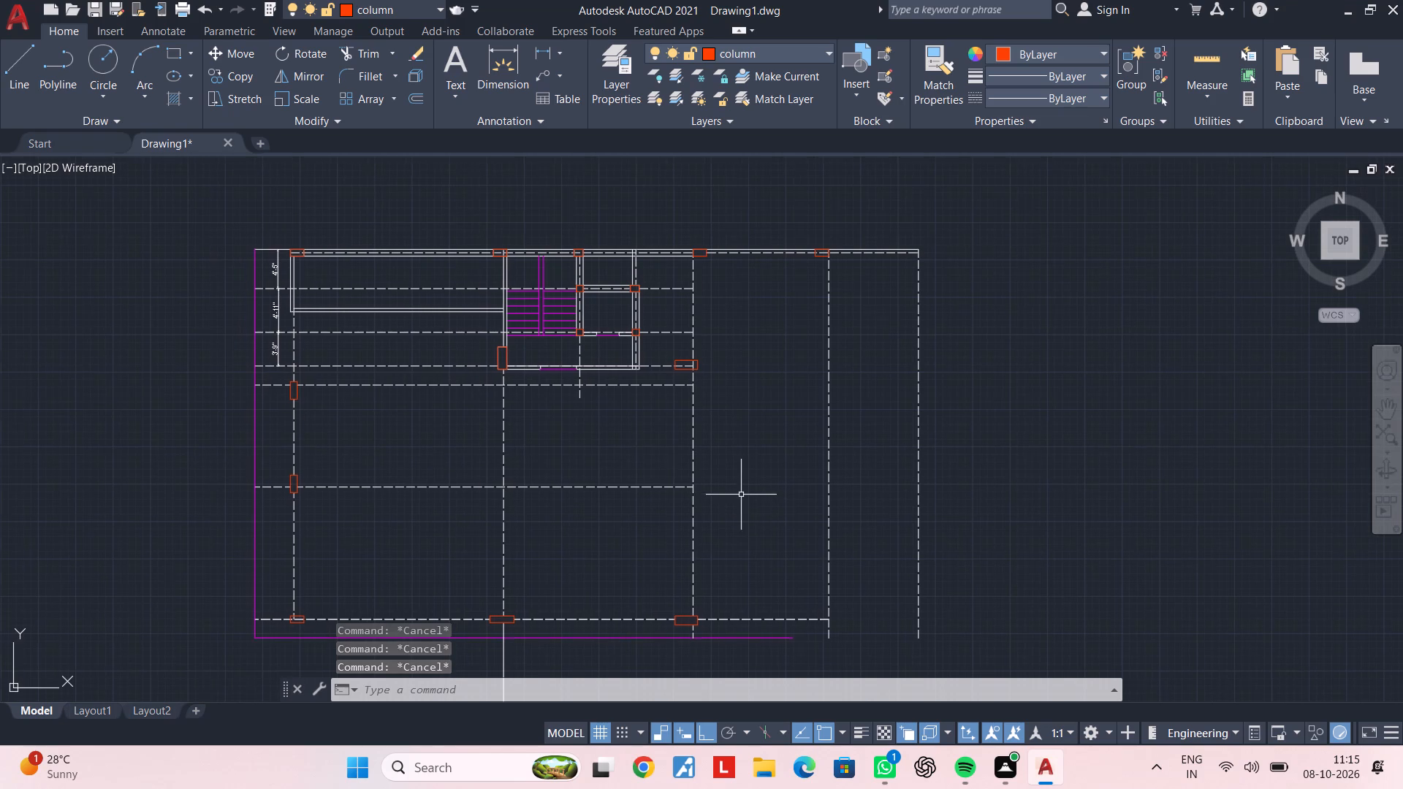
middle_click_drag(737, 502, 726, 519)
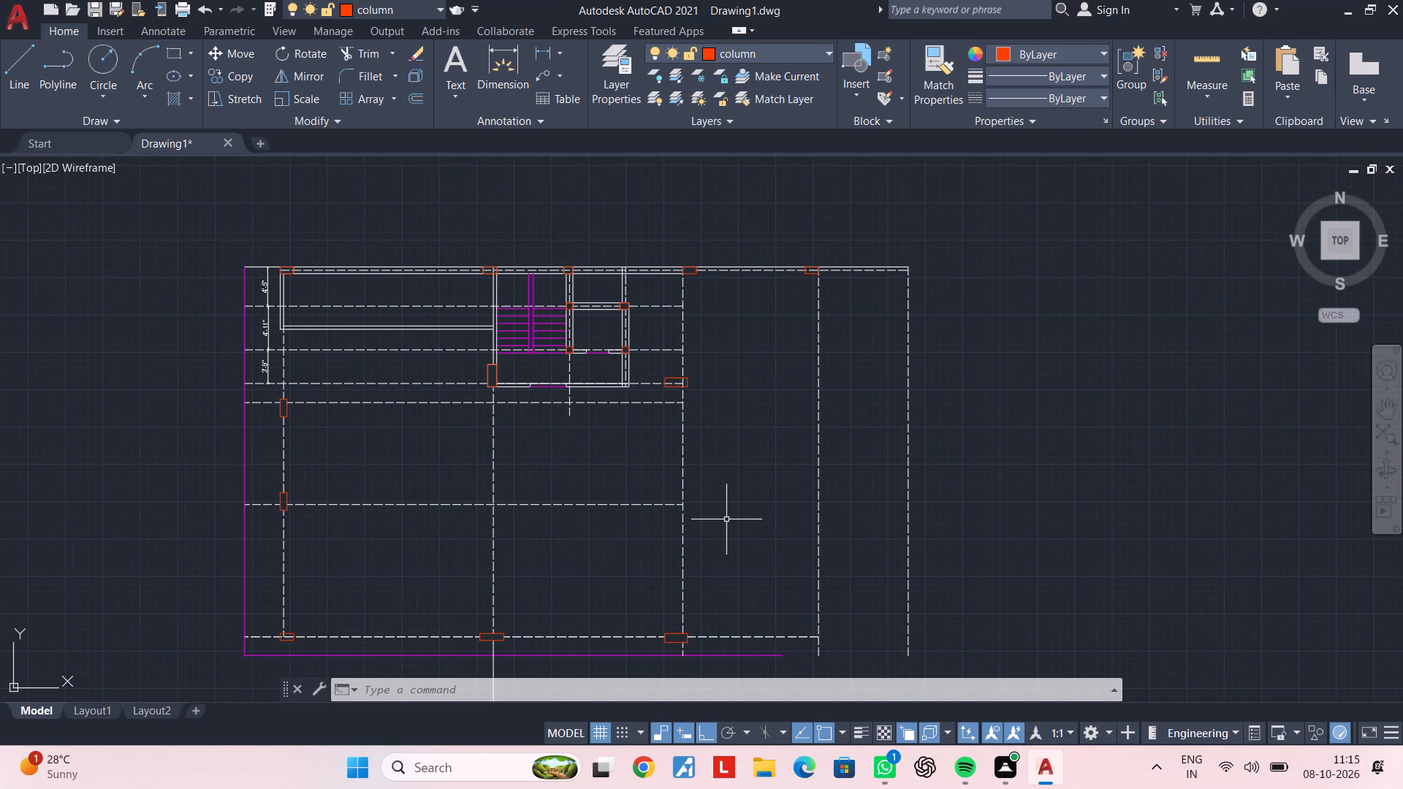
key("Escape")
key("Escape")
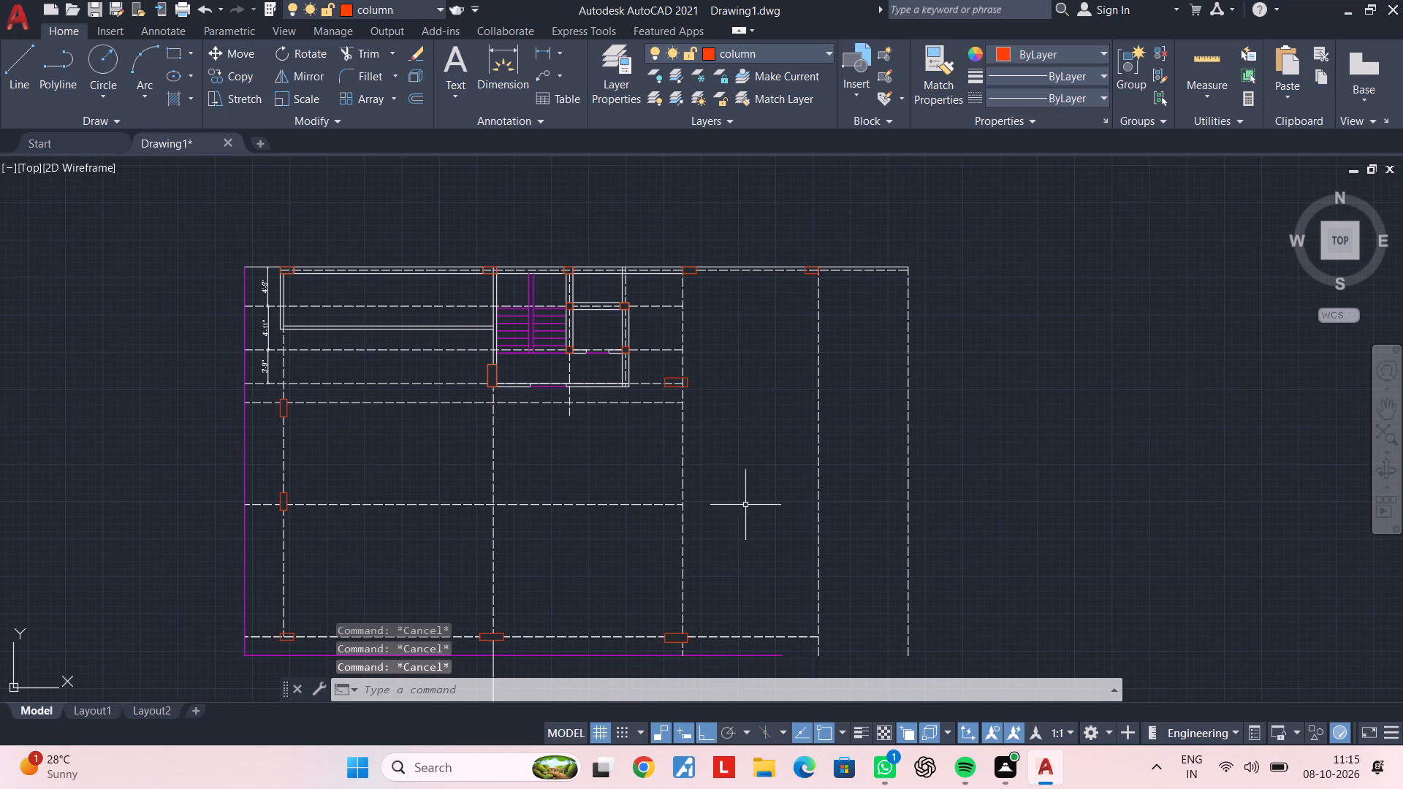
middle_click_drag(734, 500, 689, 451)
key("Escape")
key("Escape")
key("Escape")
middle_click_drag(787, 502, 755, 419)
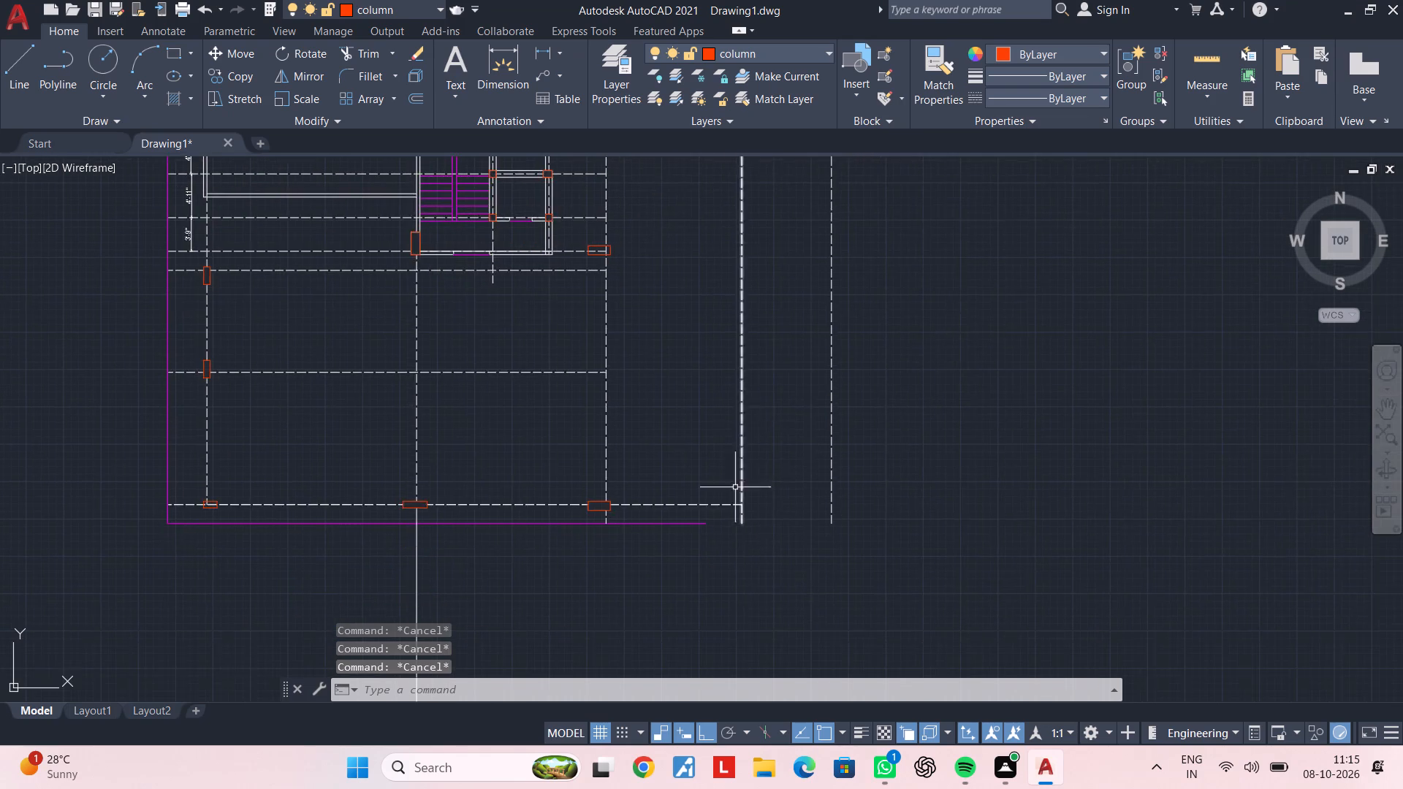
scroll(737, 538, "up", 1)
middle_click_drag(730, 526, 729, 546)
key("Escape")
key("Escape")
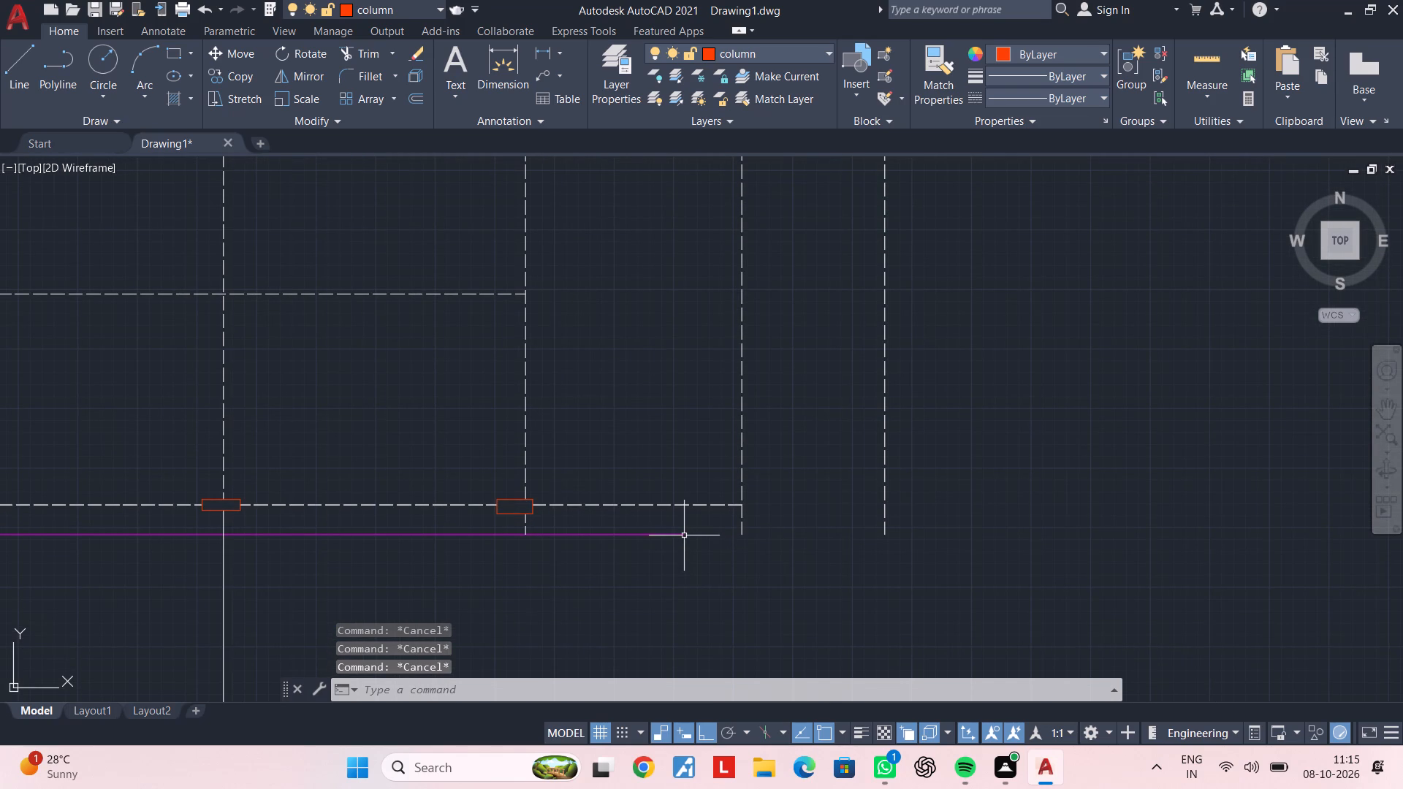
left_click(684, 535)
left_click(688, 538)
left_click(1195, 530)
key("Escape")
key("Escape")
Examine where the bottom horizontal centreline and magenta boundary meet the vertical centreline east of the new column.
middle_click_drag(713, 536, 696, 564)
key("Escape")
scroll(735, 557, "up", 2)
key("Escape")
key("Escape")
key("Escape")
key("Escape")
key("Escape")
key("Escape")
key("Escape")
key("Escape")
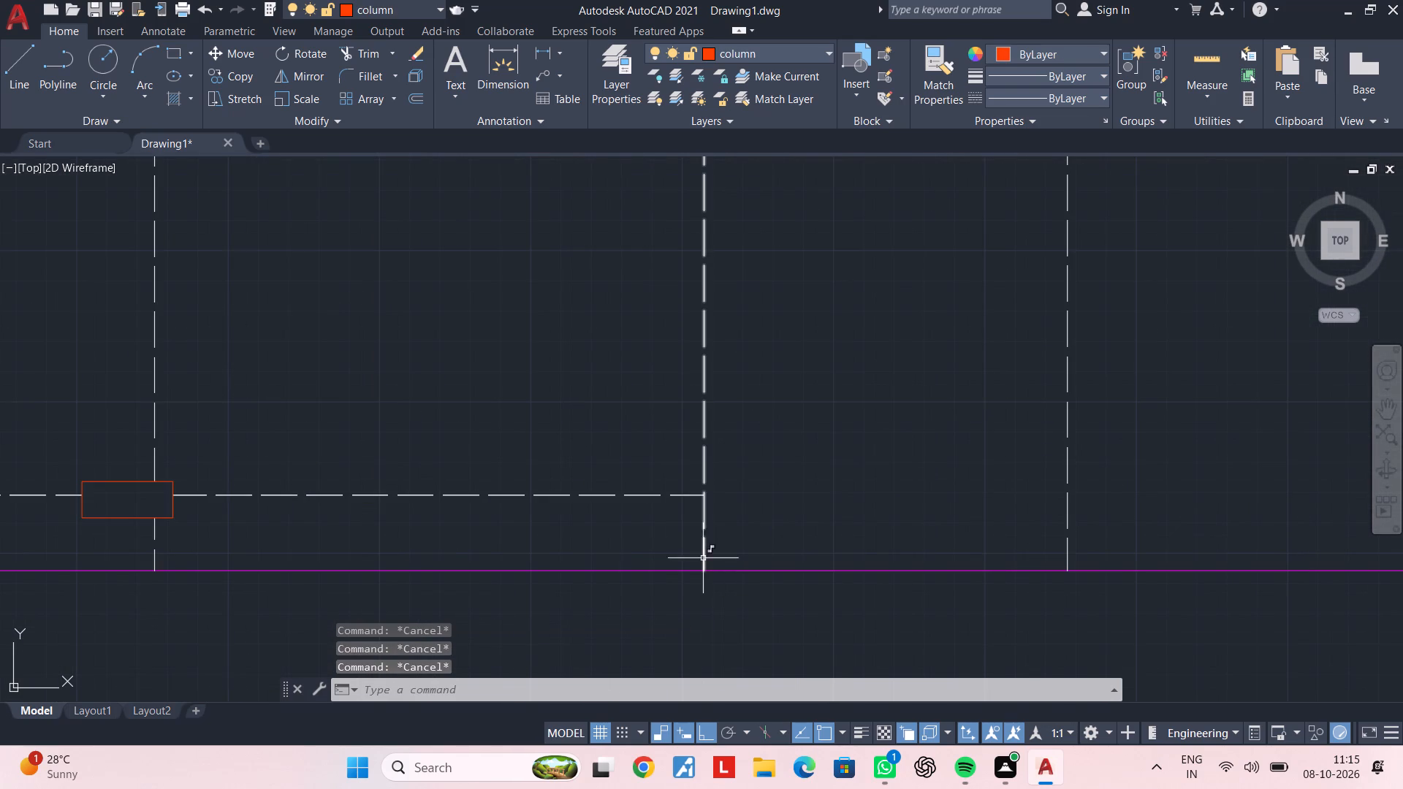
key("Escape")
key("Escape")
middle_click_drag(758, 545, 759, 600)
key("Escape")
key("Escape")
key("Escape")
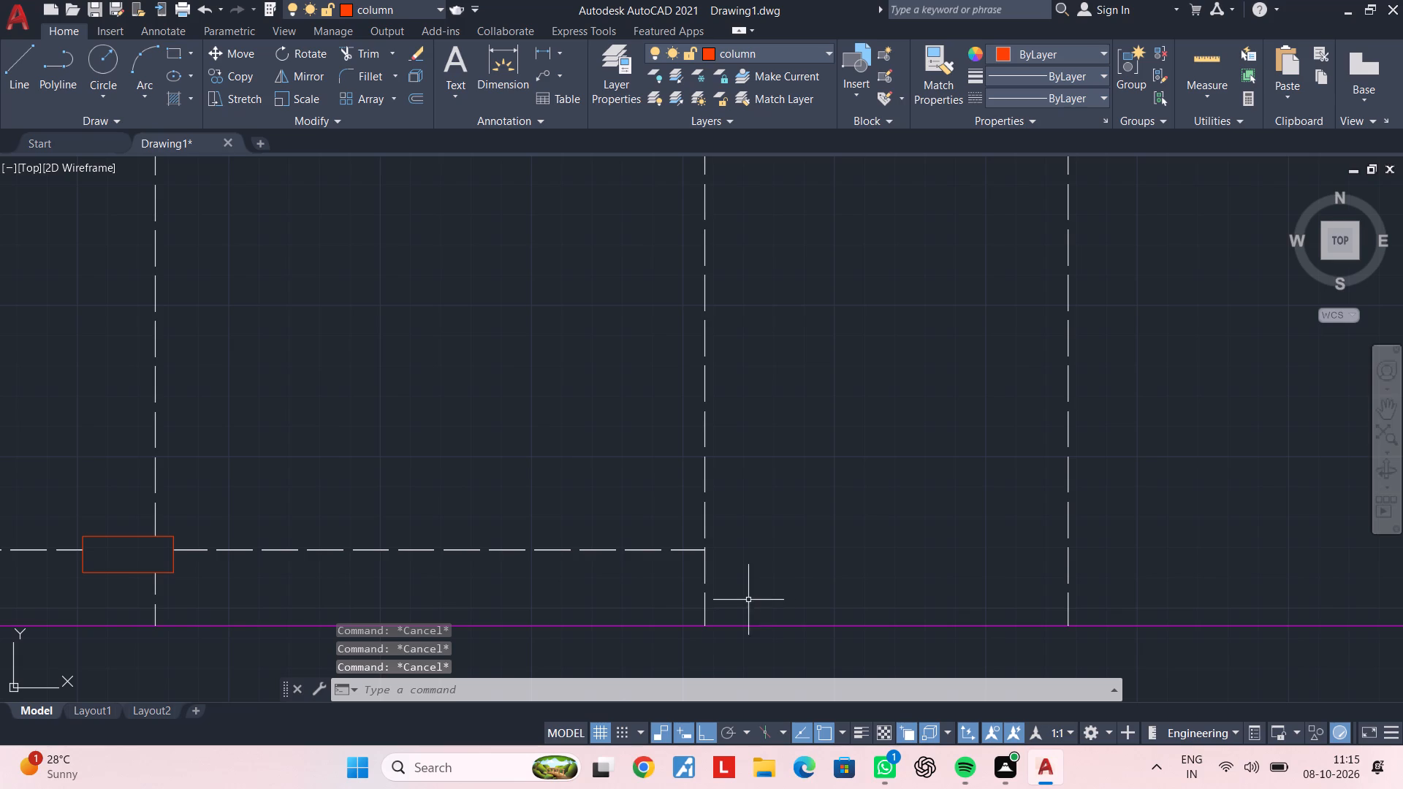
scroll(745, 600, "down", 2)
middle_click_drag(757, 590, 862, 566)
middle_click_drag(744, 568, 867, 556)
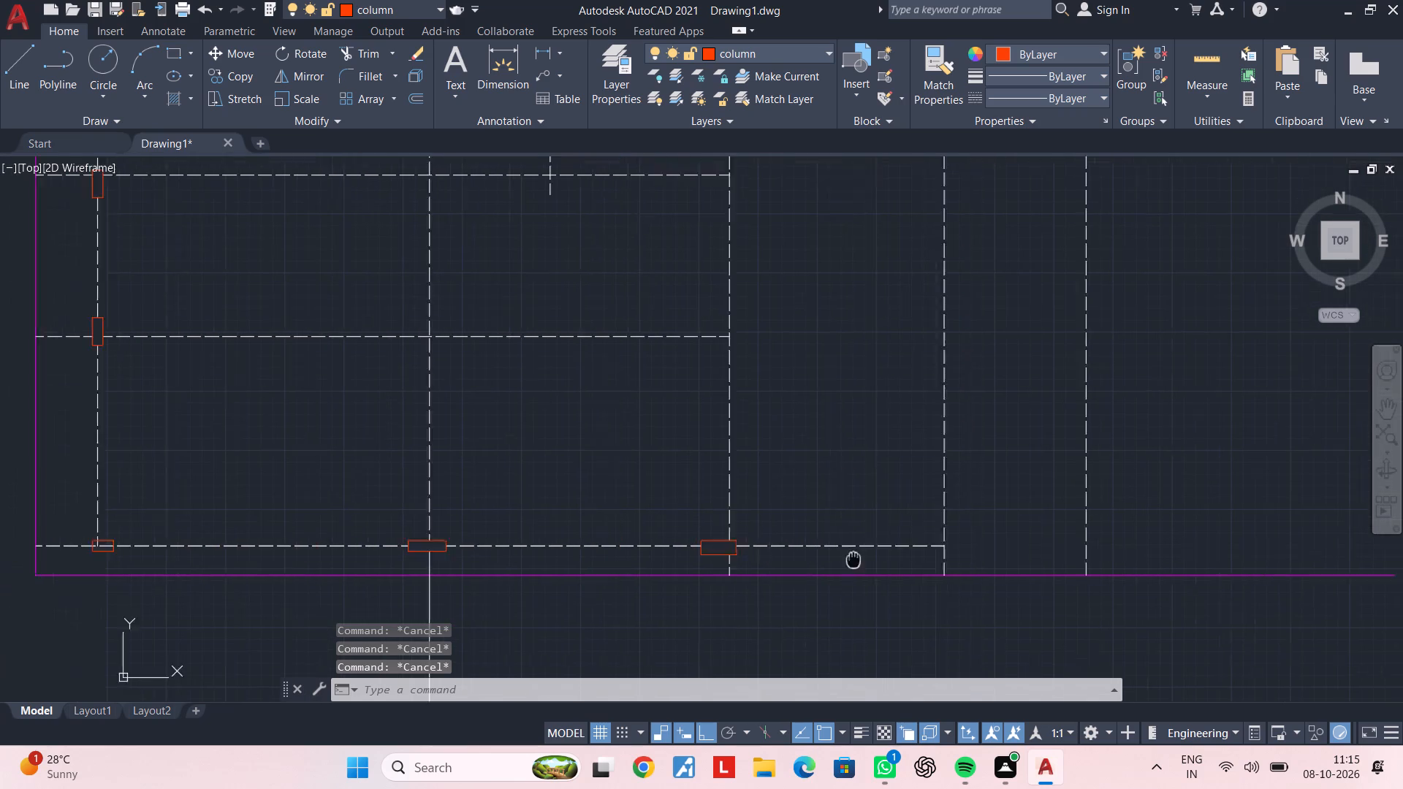
middle_click_drag(867, 556, 900, 554)
middle_click_drag(795, 565, 934, 540)
scroll(686, 554, "down", 1)
middle_click_drag(772, 522, 748, 636)
middle_click_drag(875, 564, 691, 444)
scroll(715, 525, "up", 3)
middle_click_drag(768, 545, 693, 558)
scroll(751, 552, "up", 1)
middle_click_drag(714, 579, 676, 590)
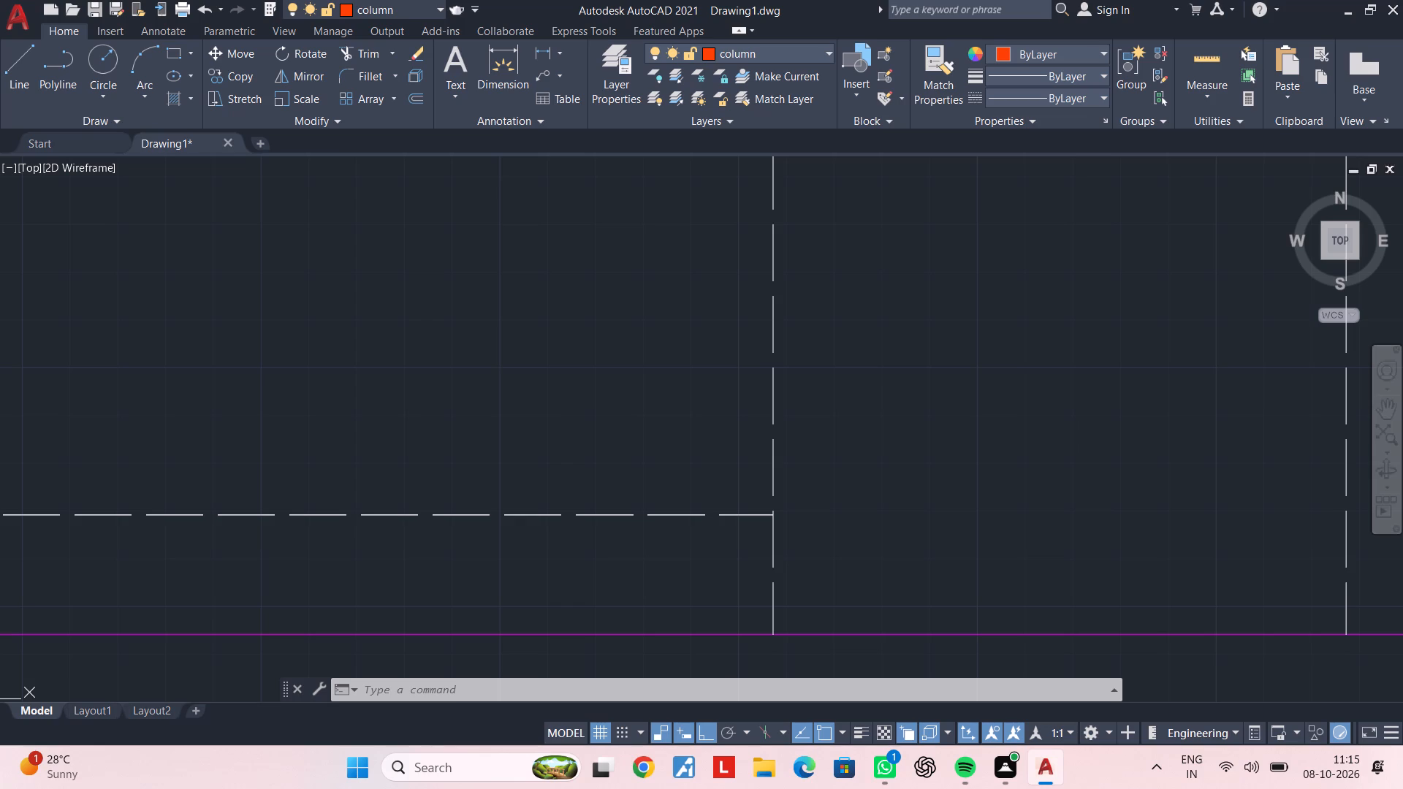
scroll(775, 599, "down", 3)
middle_click_drag(831, 587, 902, 557)
scroll(902, 556, "up", 1)
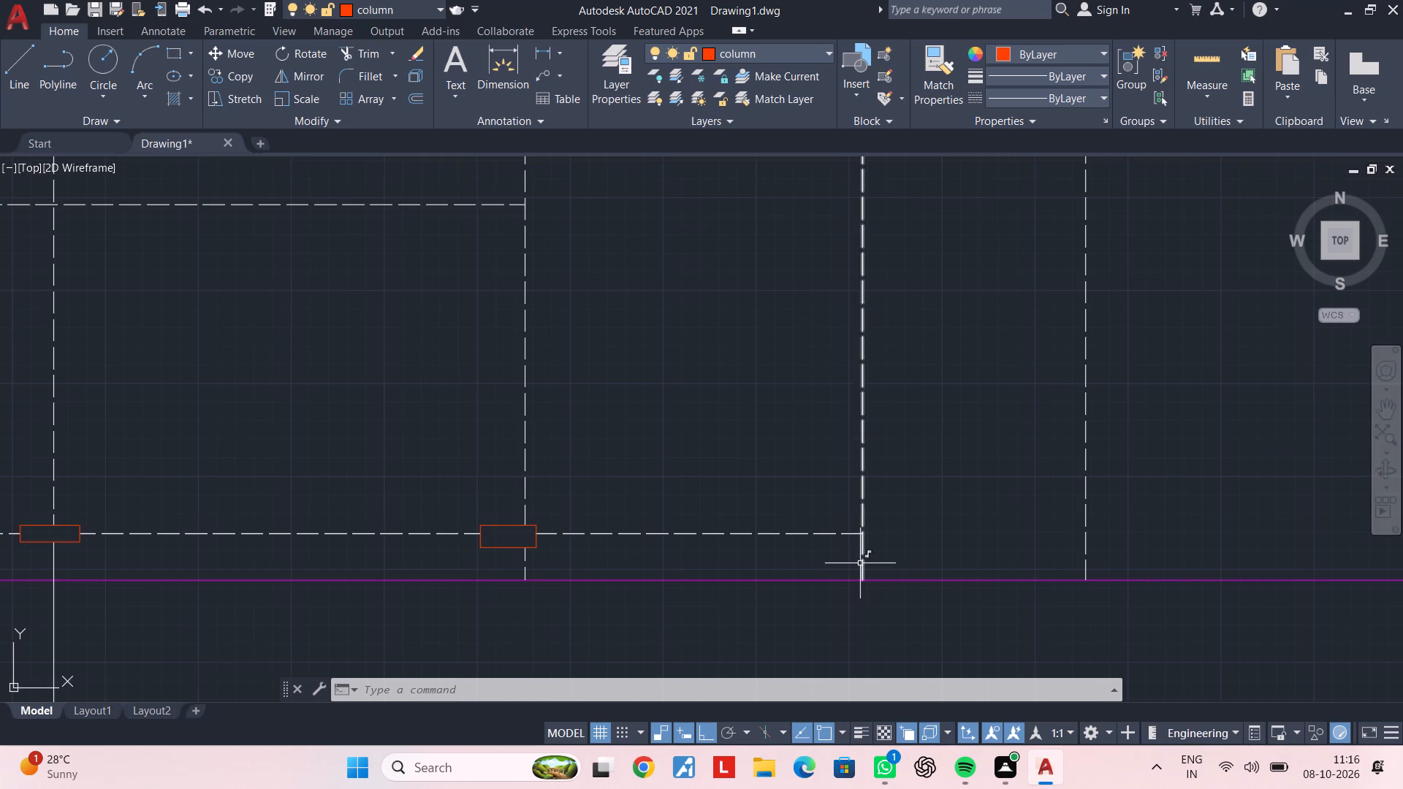
scroll(839, 563, "down", 2)
middle_click_drag(813, 562, 713, 562)
scroll(720, 546, "up", 2)
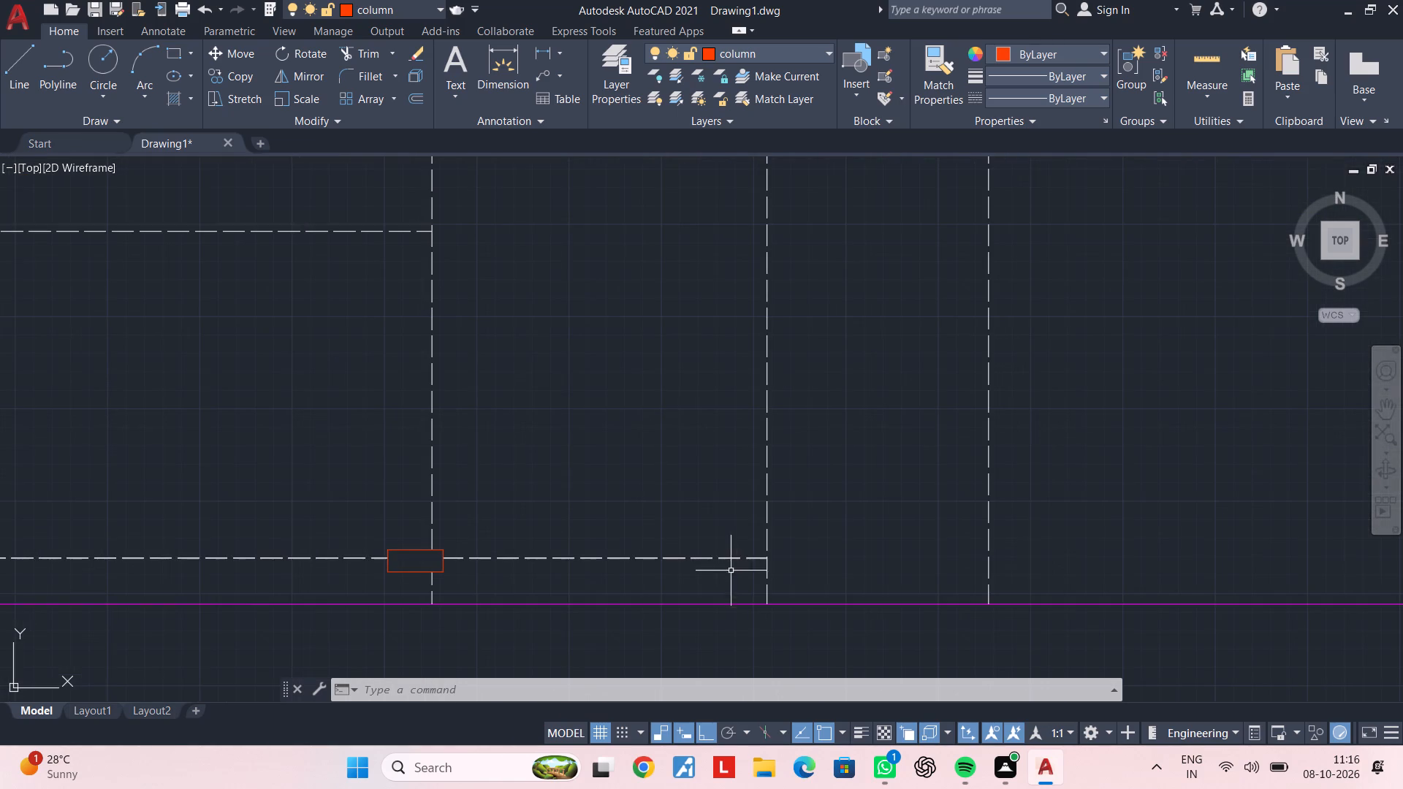
middle_click_drag(737, 581, 667, 527)
scroll(710, 533, "up", 1)
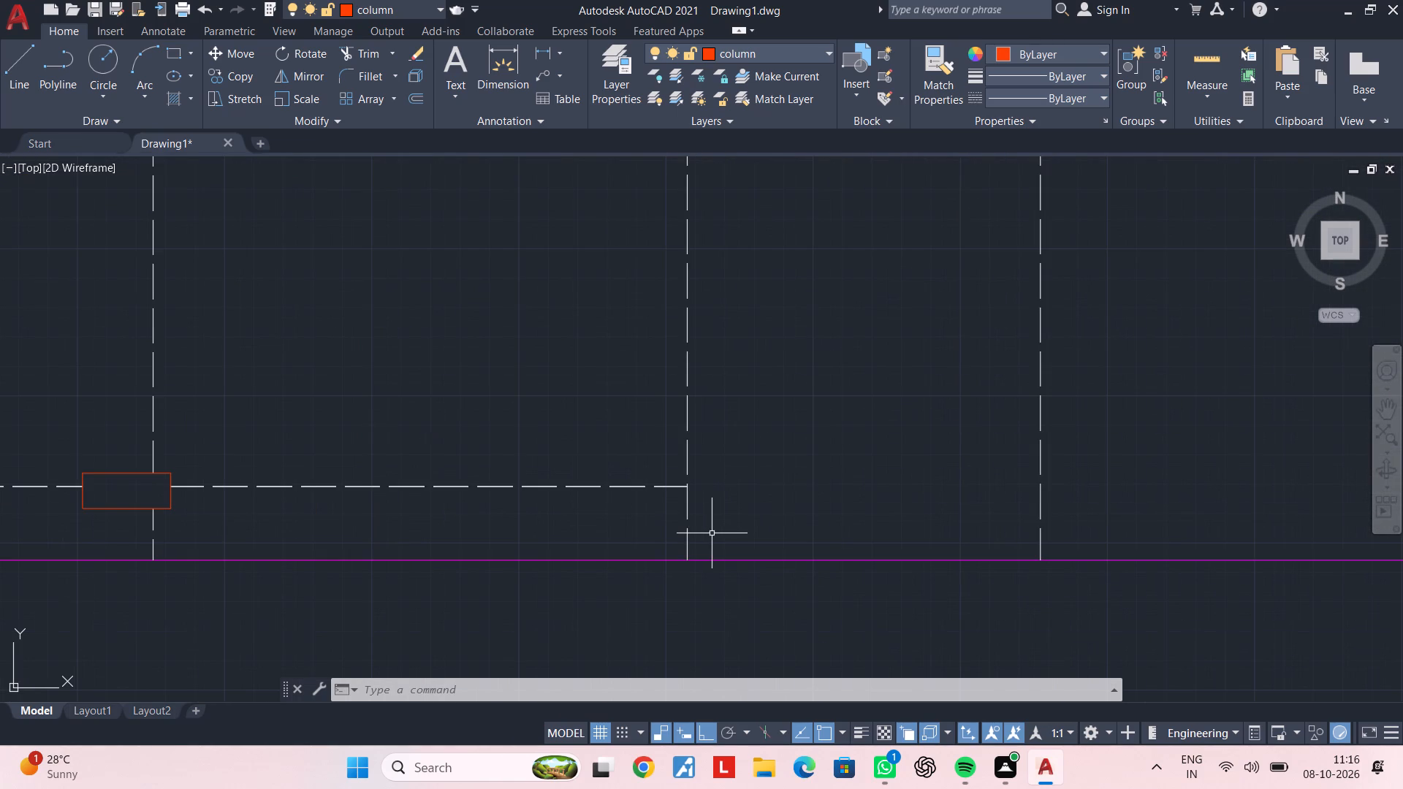
scroll(712, 533, "down", 1)
middle_click_drag(712, 533, 770, 538)
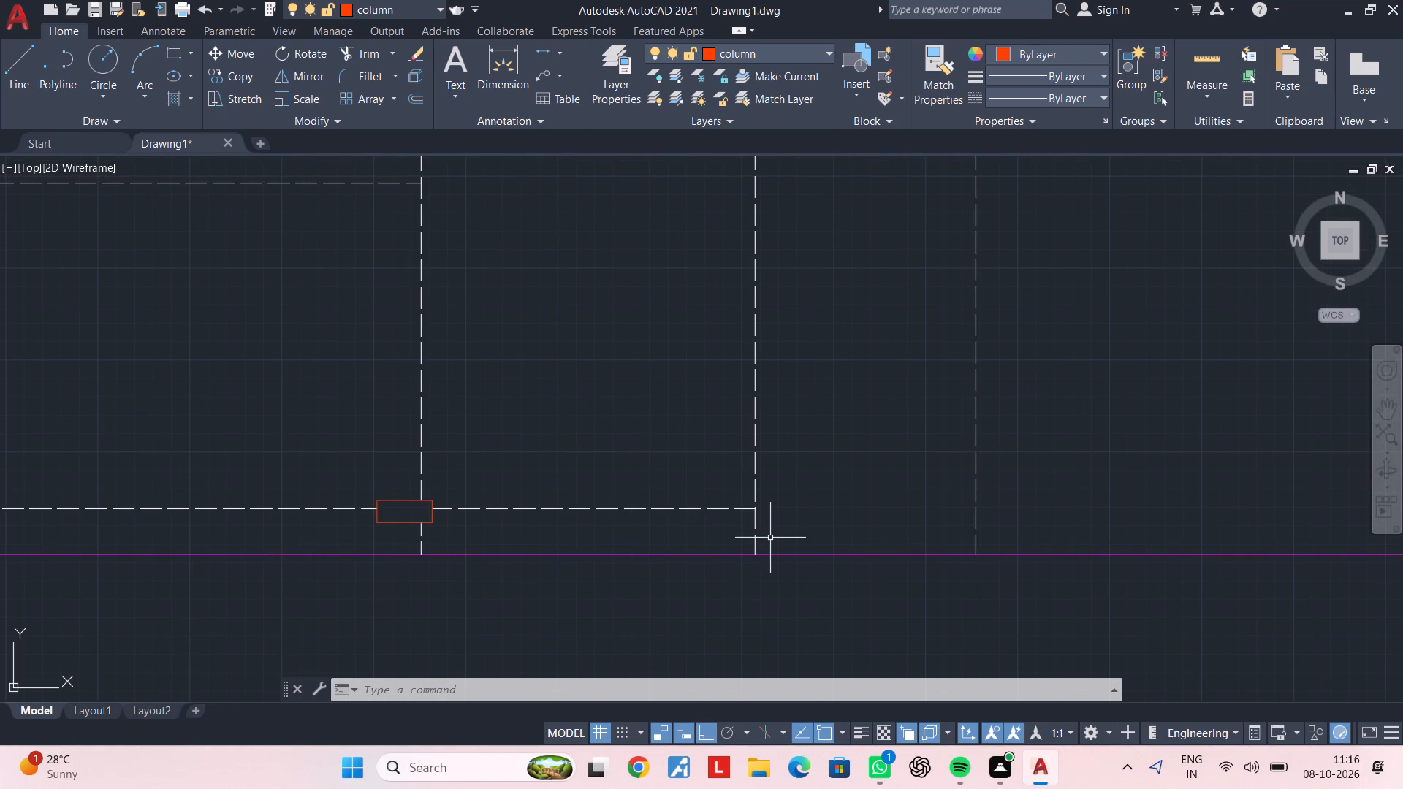
Check the horizontal spacing from the new bottom column's vertical centreline to the next vertical centreline east, using a trial linear dimension.
key("Escape")
key("Escape")
key("Escape")
key("Escape")
left_click(538, 47)
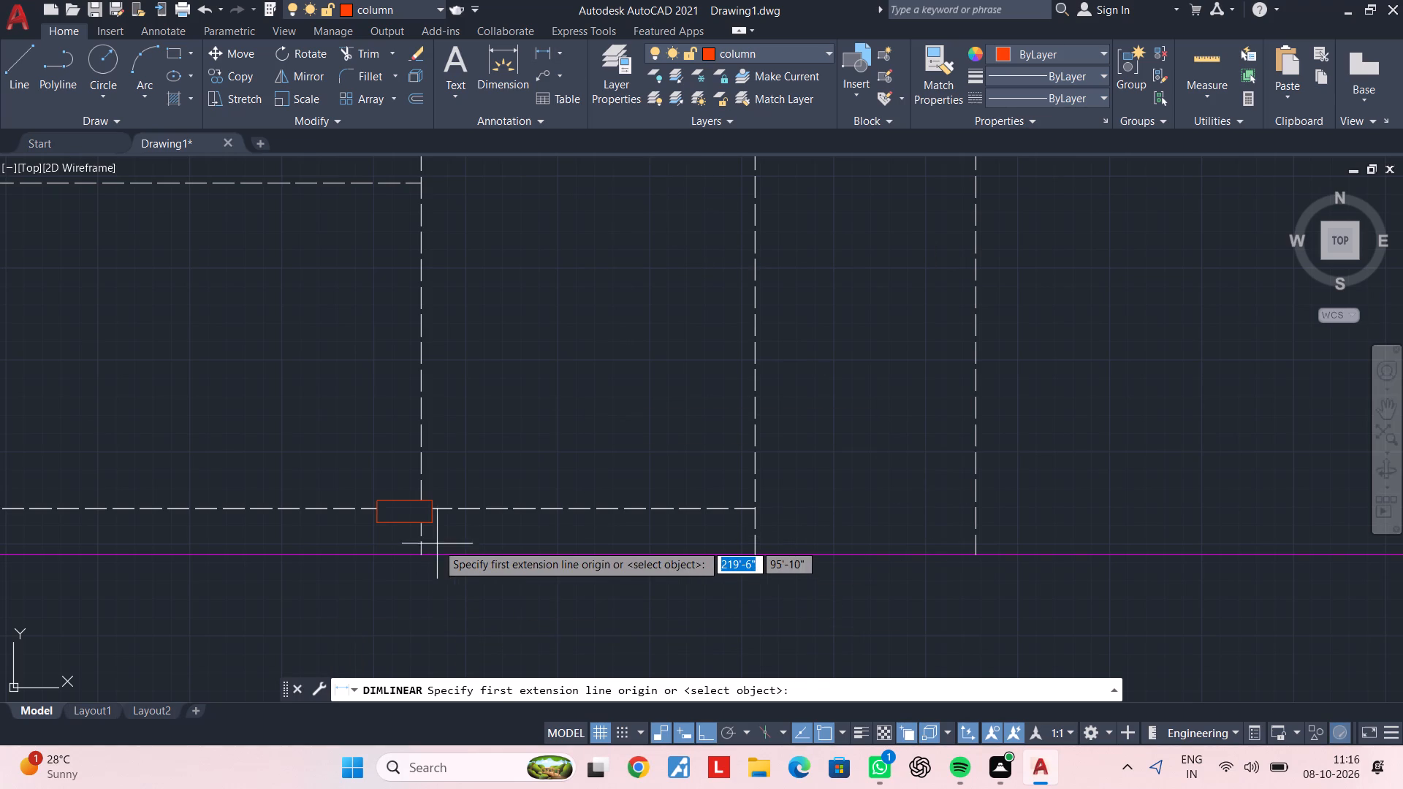
scroll(430, 514, "up", 1)
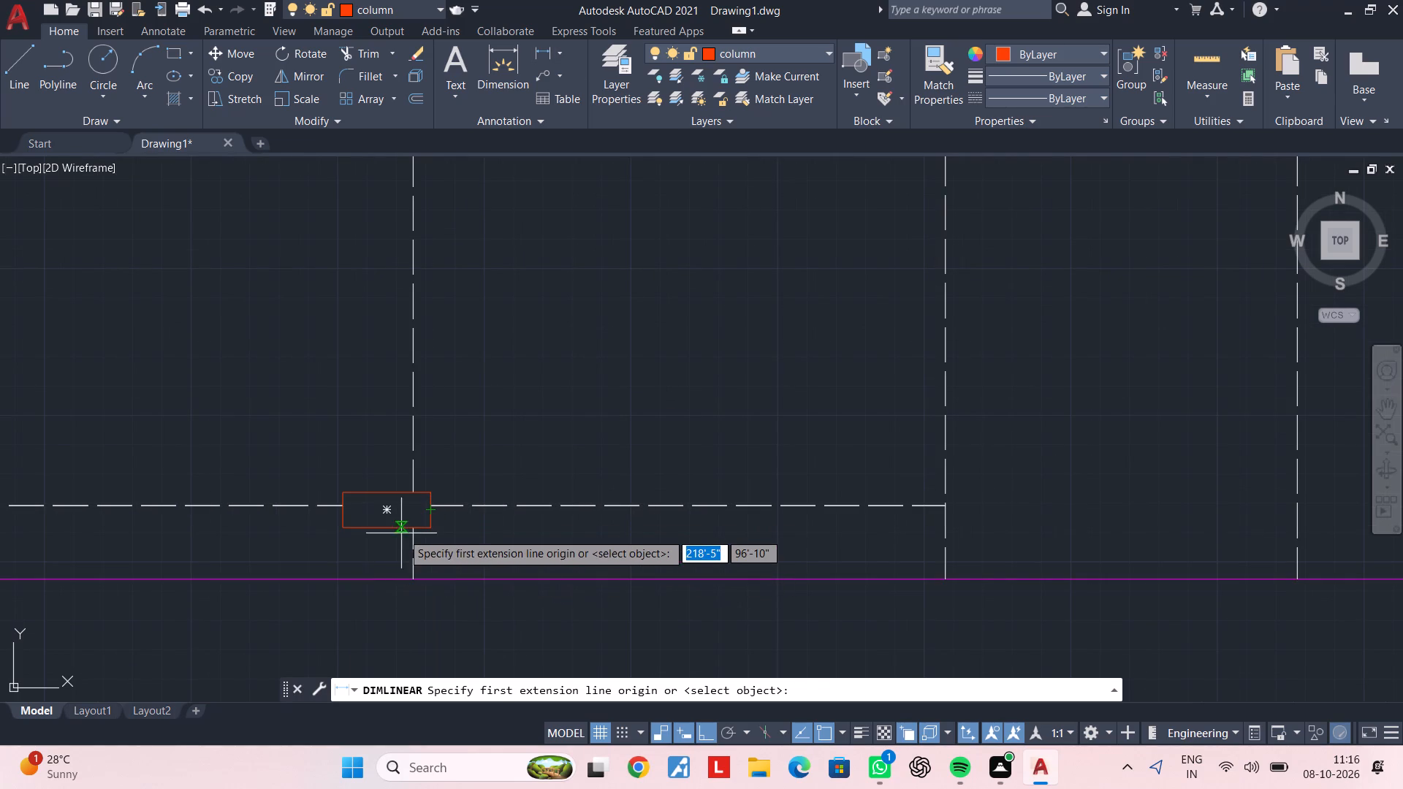
left_click(409, 528)
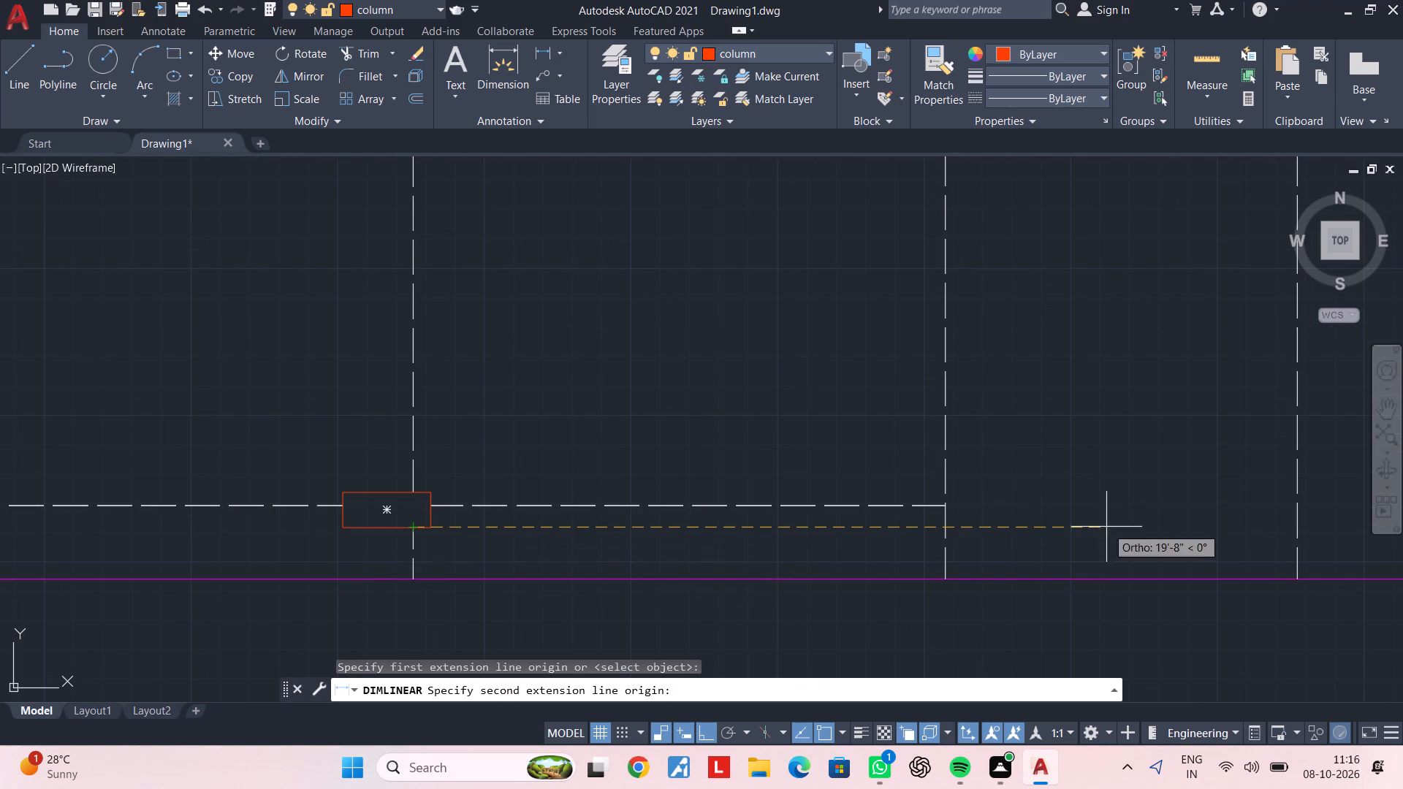
left_click(949, 530)
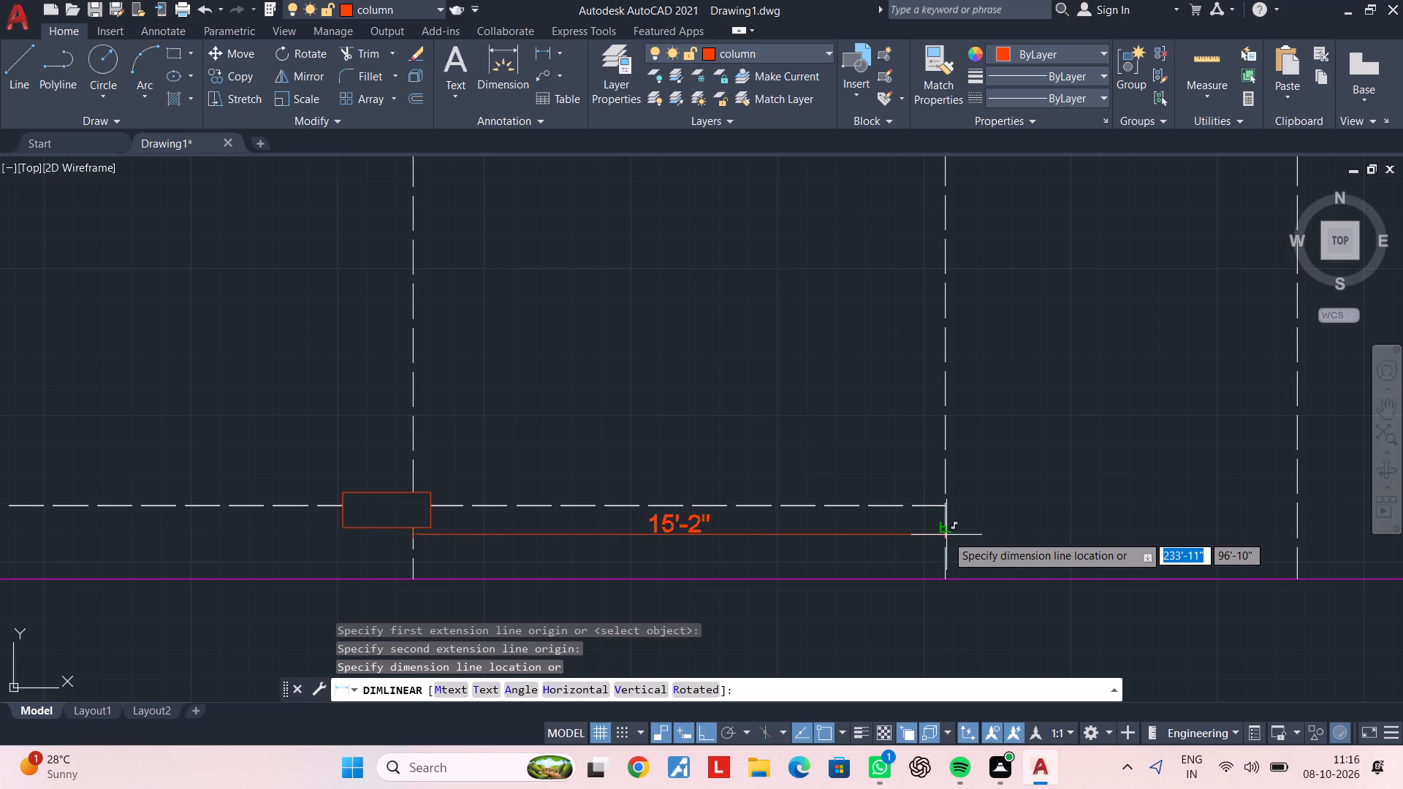
key("Escape")
key("Escape")
key("Escape")
Offset the vertical centreline at the east end of the bottom horizontal centreline by 1'7.5" to the west.
middle_click_drag(916, 528, 904, 527)
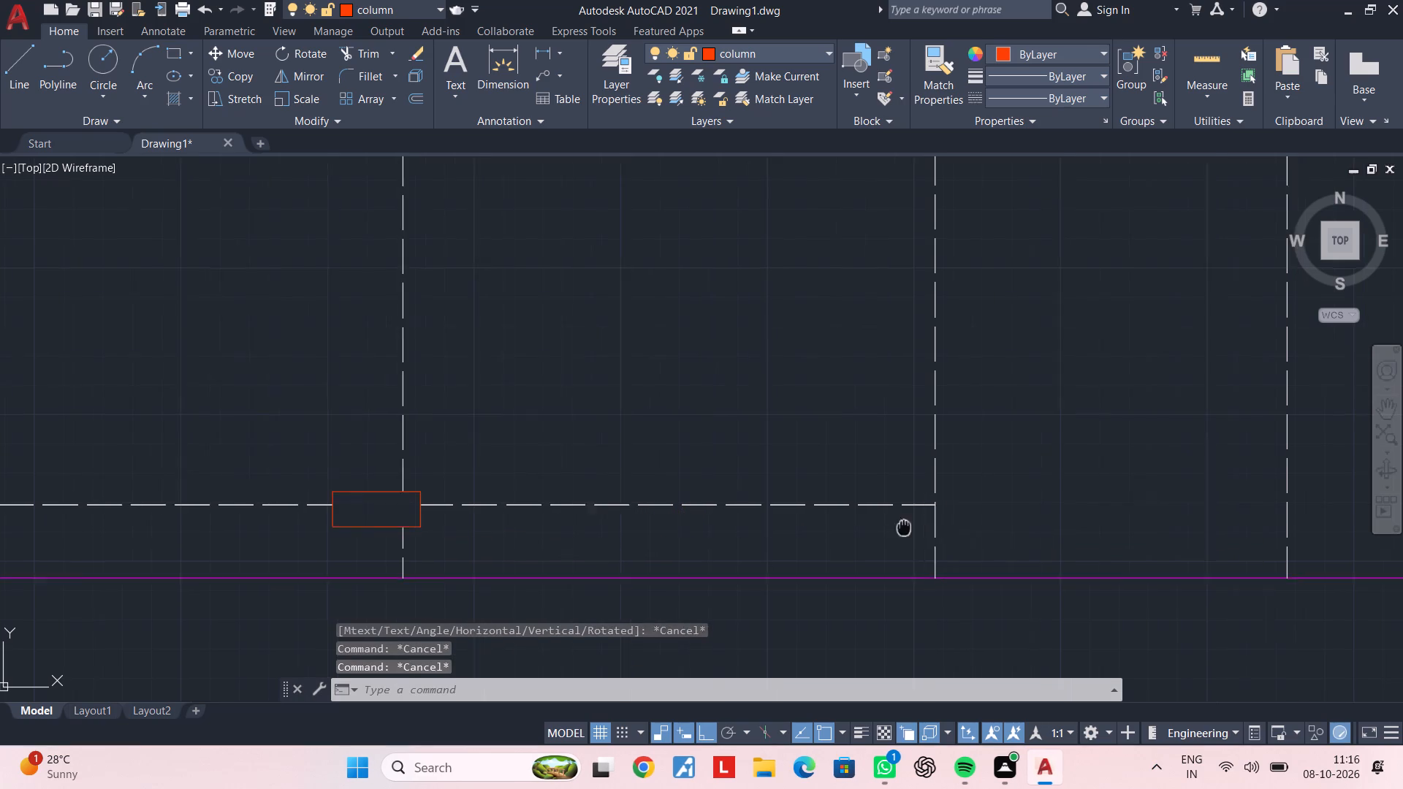
middle_click_drag(904, 527, 862, 527)
key("Escape")
scroll(879, 527, "up", 2)
key("Escape")
middle_click_drag(838, 543, 701, 570)
key("Escape")
key("Escape")
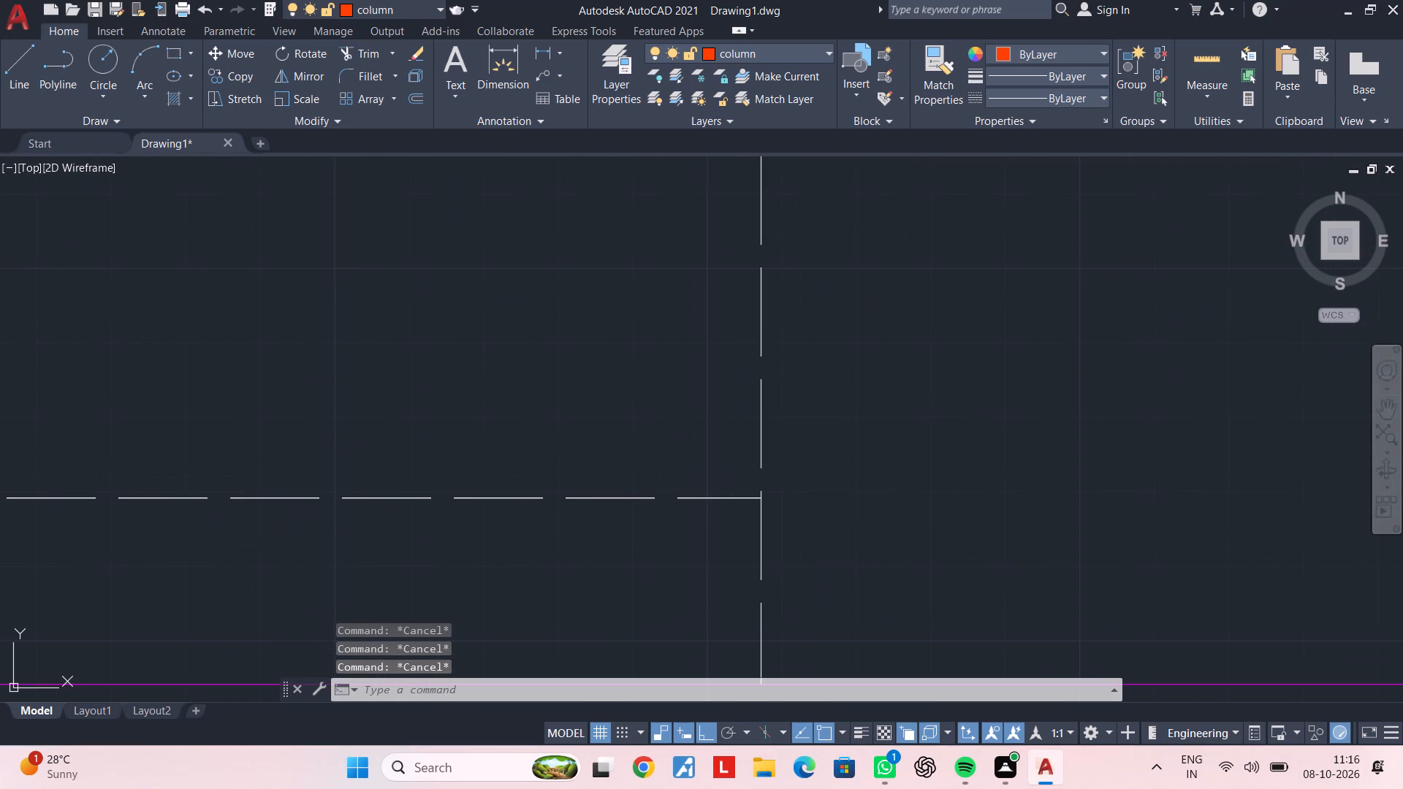
type("of")
key("space")
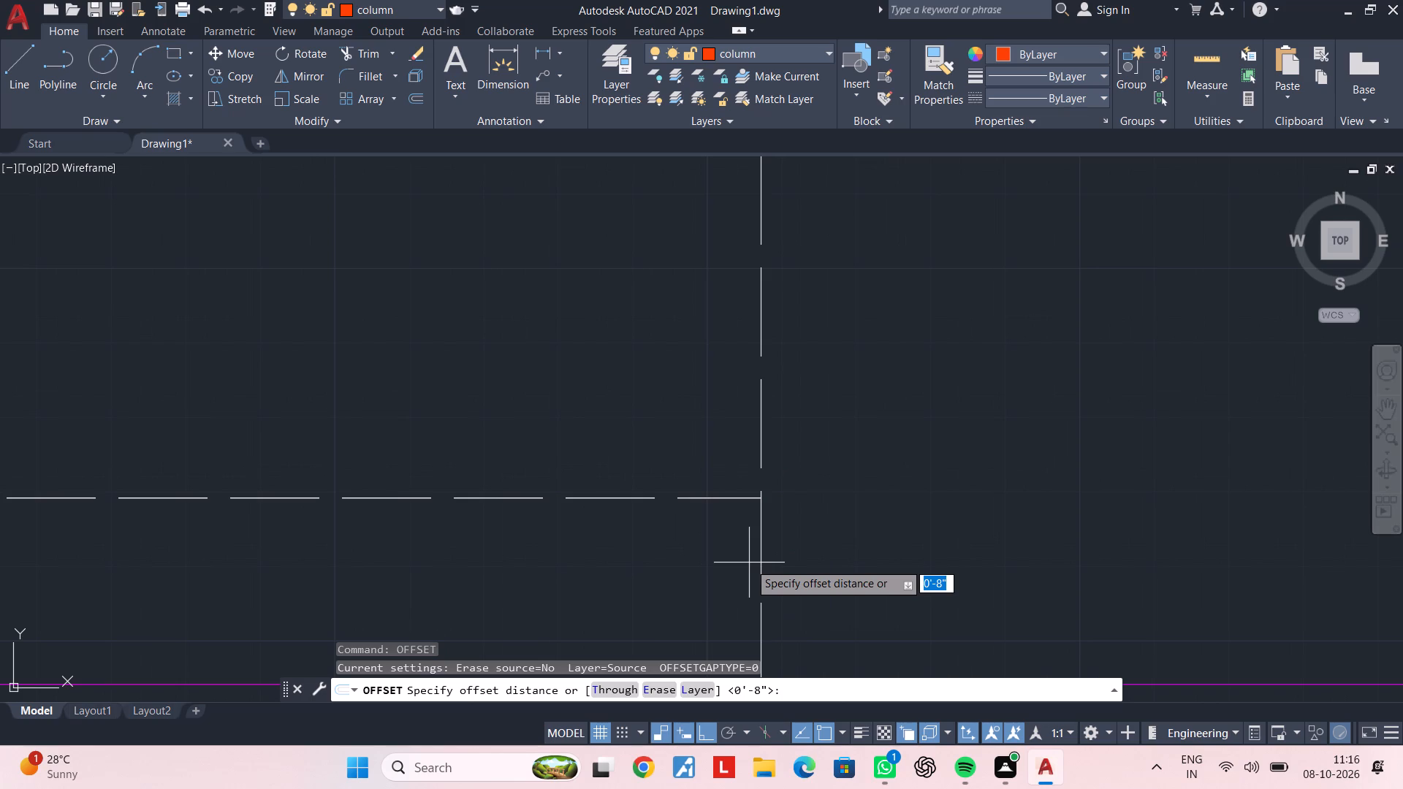
type("1'7.5\"")
key("Return")
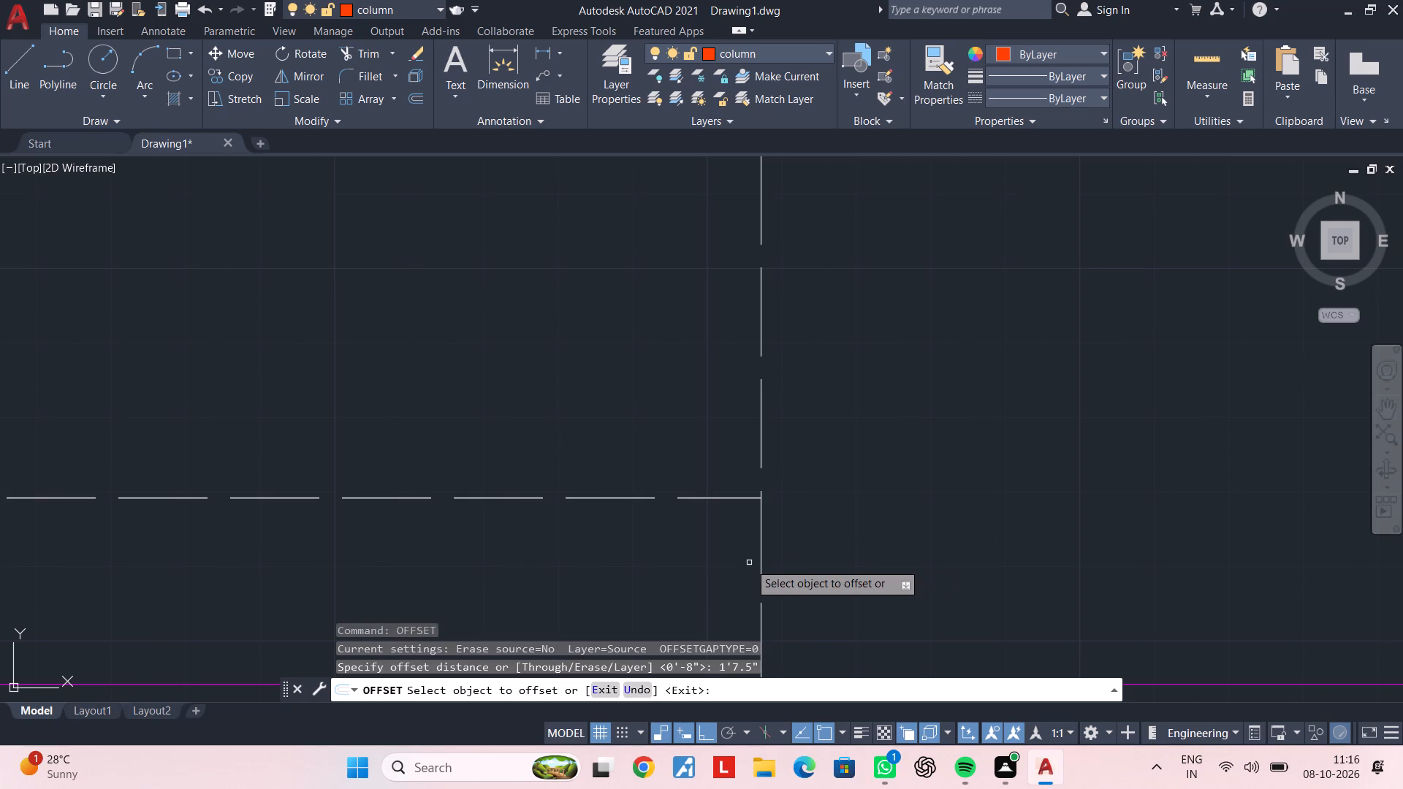
left_click(760, 544)
left_click(688, 548)
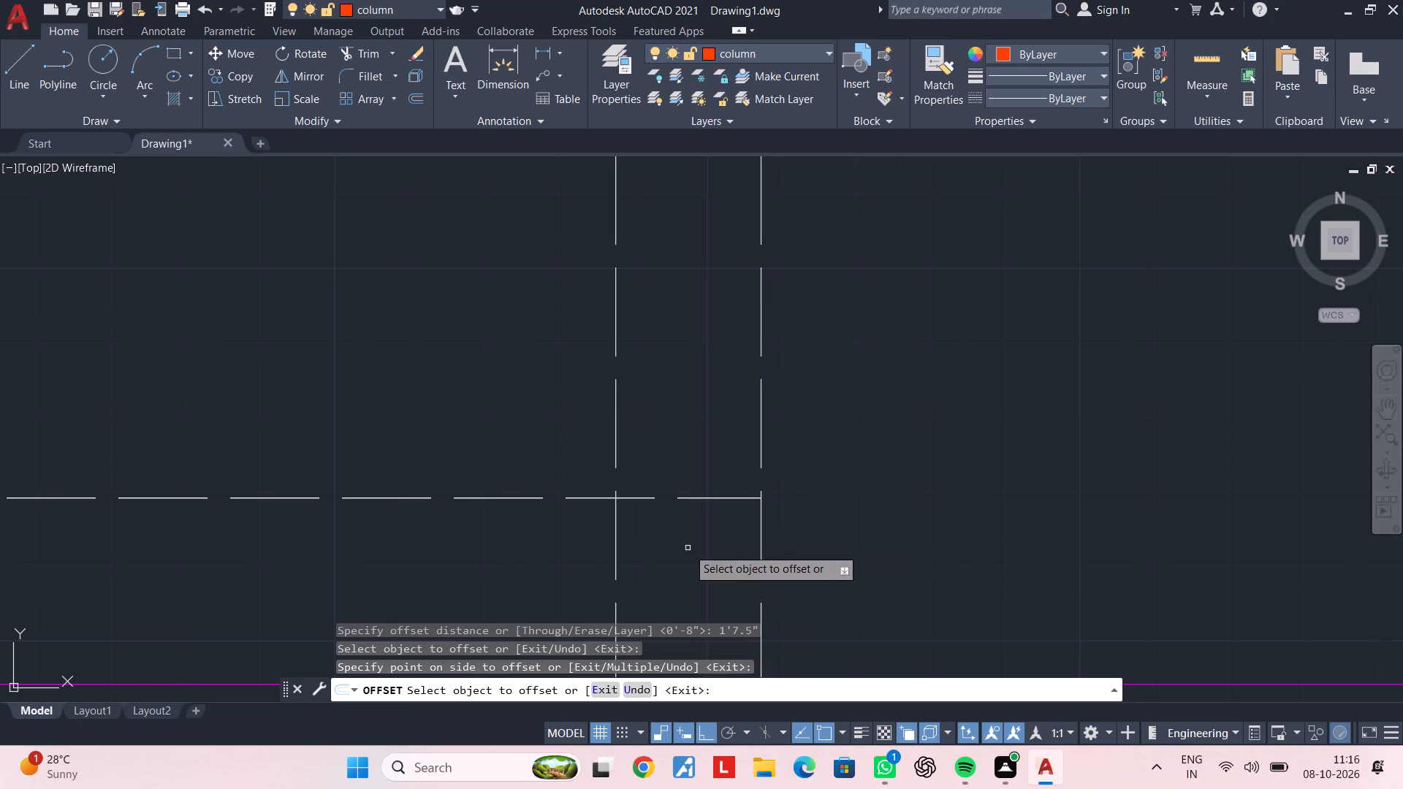
key("space")
Offset the bottom horizontal centreline 4.5" to both its north and south sides.
key("space")
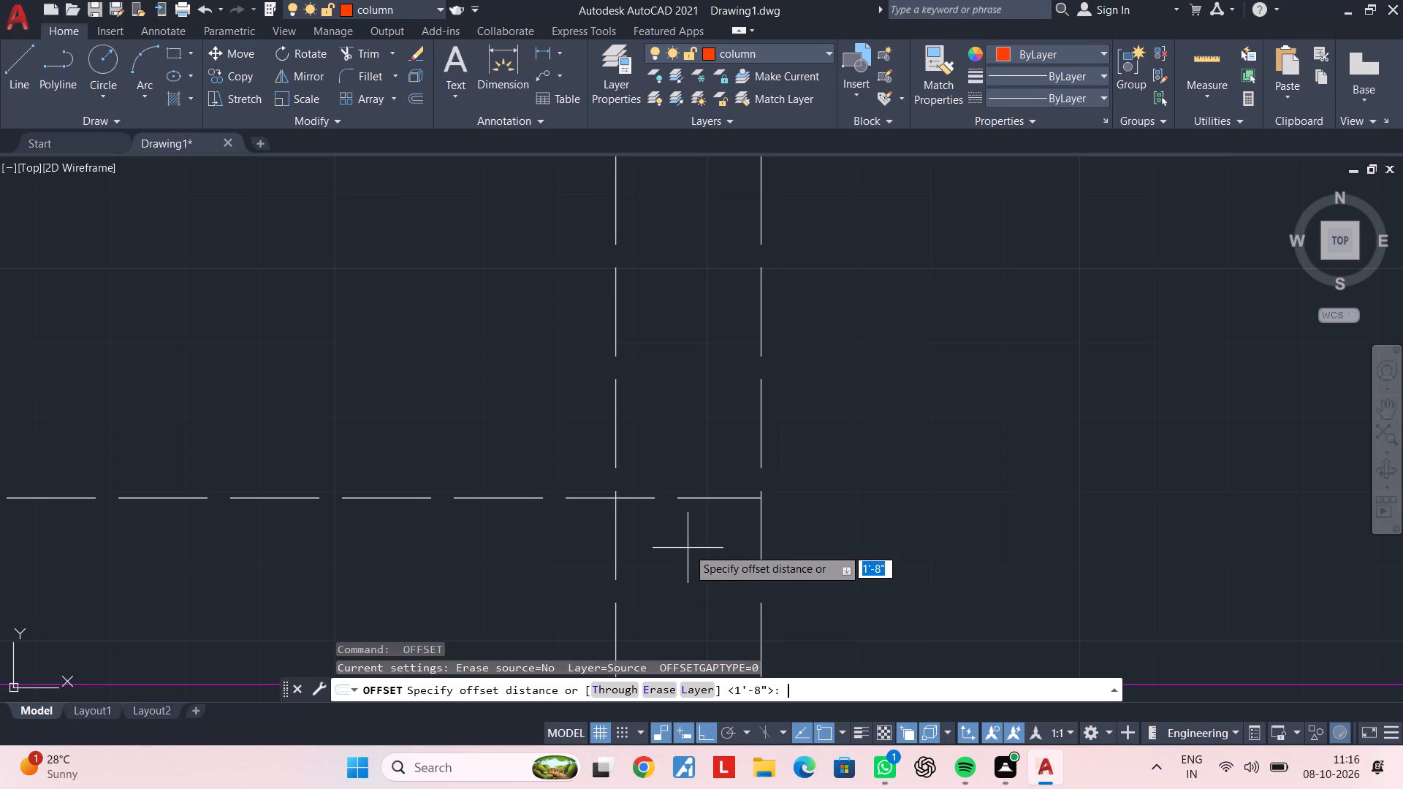
type("4.5\"")
key("Return")
scroll(691, 527, "down", 1)
scroll(703, 513, "up", 1)
scroll(699, 508, "down", 1)
middle_click_drag(699, 508, 707, 508)
scroll(714, 502, "up", 1)
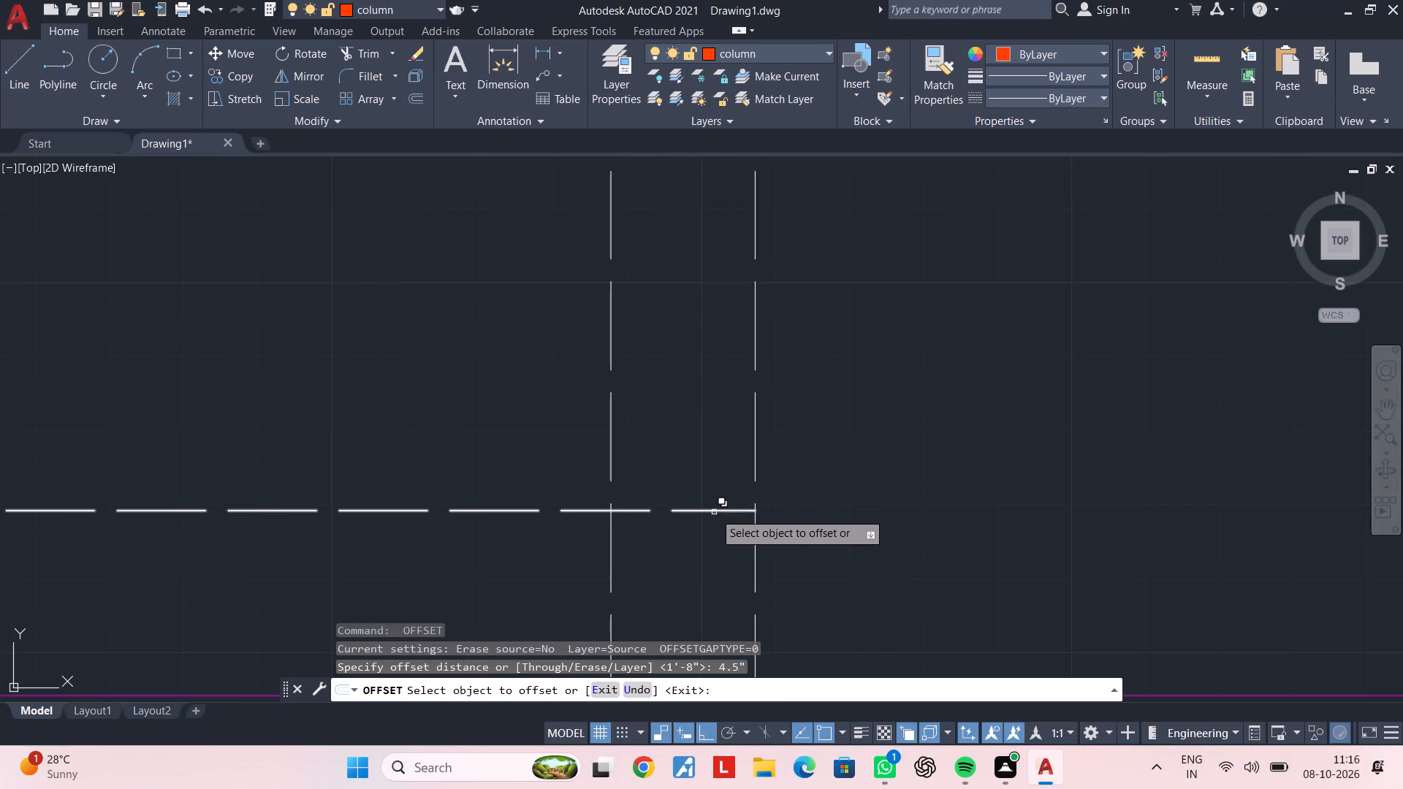
left_click(714, 512)
left_click(777, 588)
left_click(767, 420)
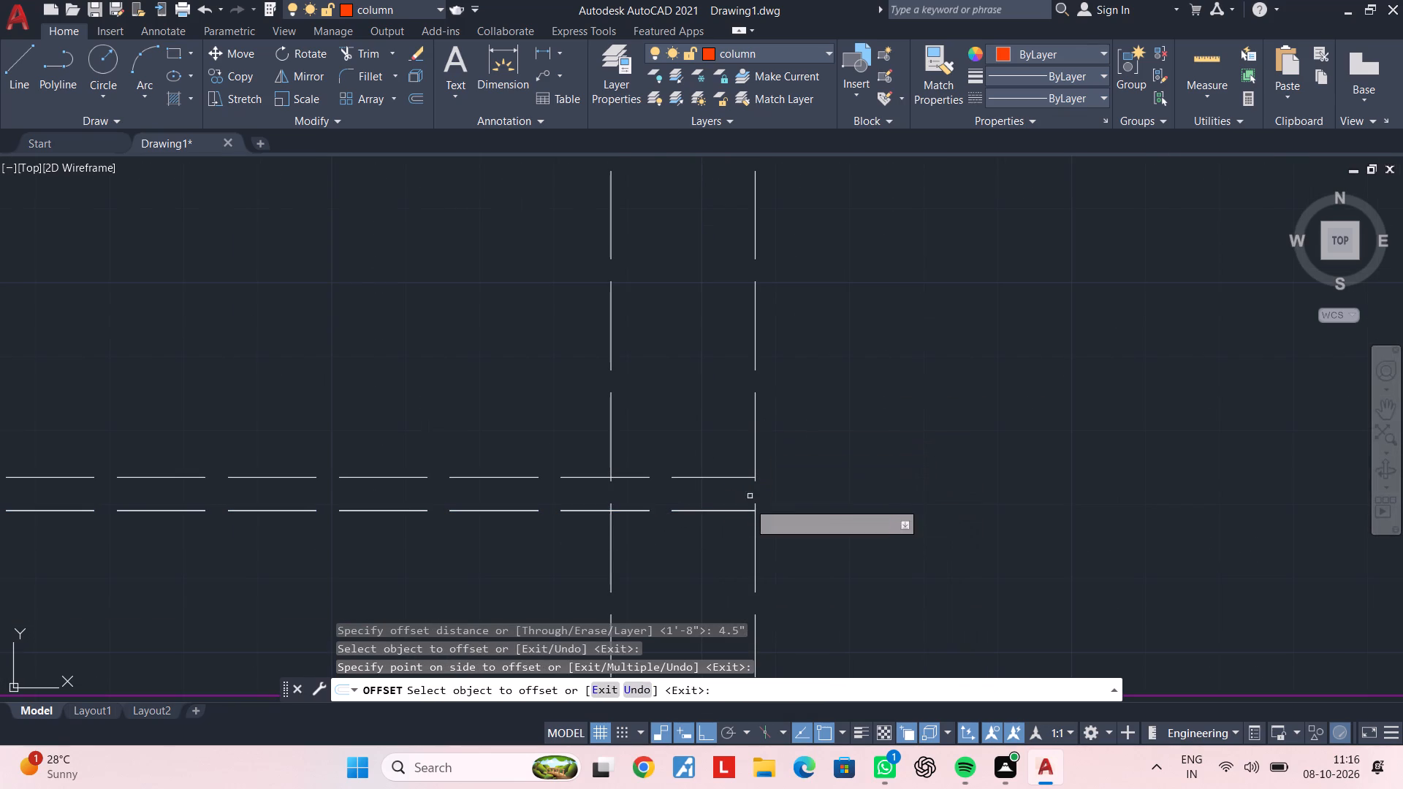
left_click(742, 511)
left_click(801, 577)
left_click(760, 587)
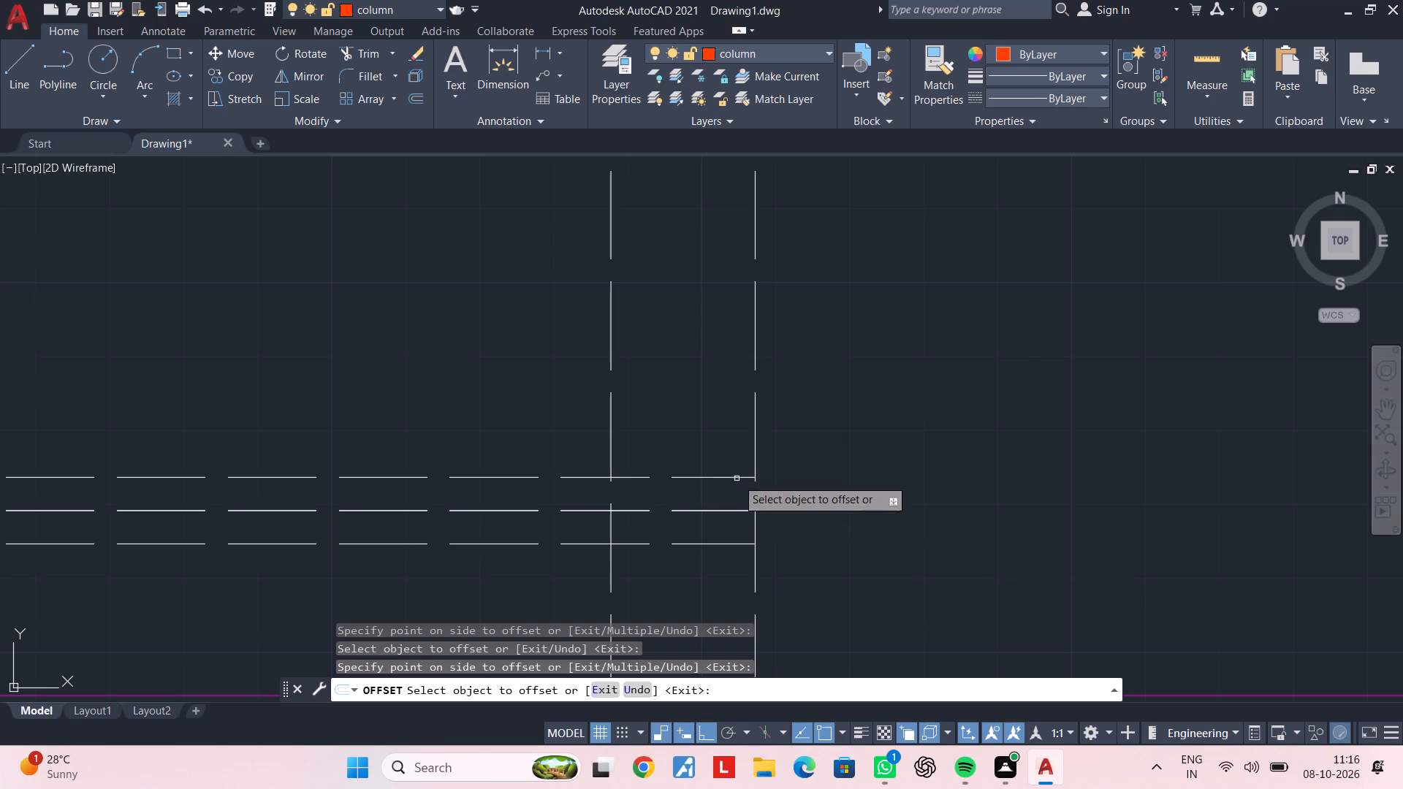
key("Escape")
key("Escape")
Delete the duplicate line lying over the bottom horizontal centreline.
left_click(720, 511)
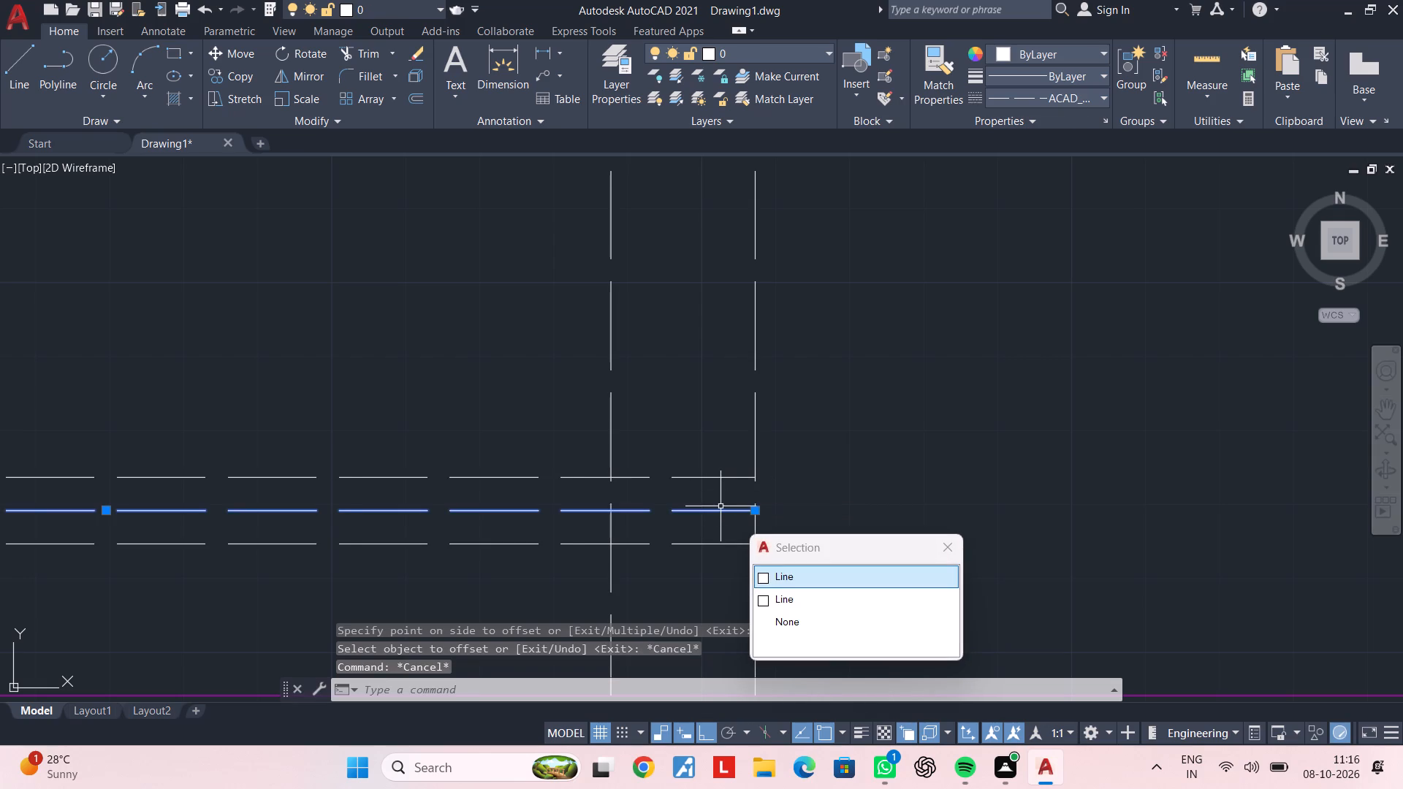
key("Delete")
middle_click_drag(717, 526, 740, 517)
key("Escape")
key("Escape")
key("Escape")
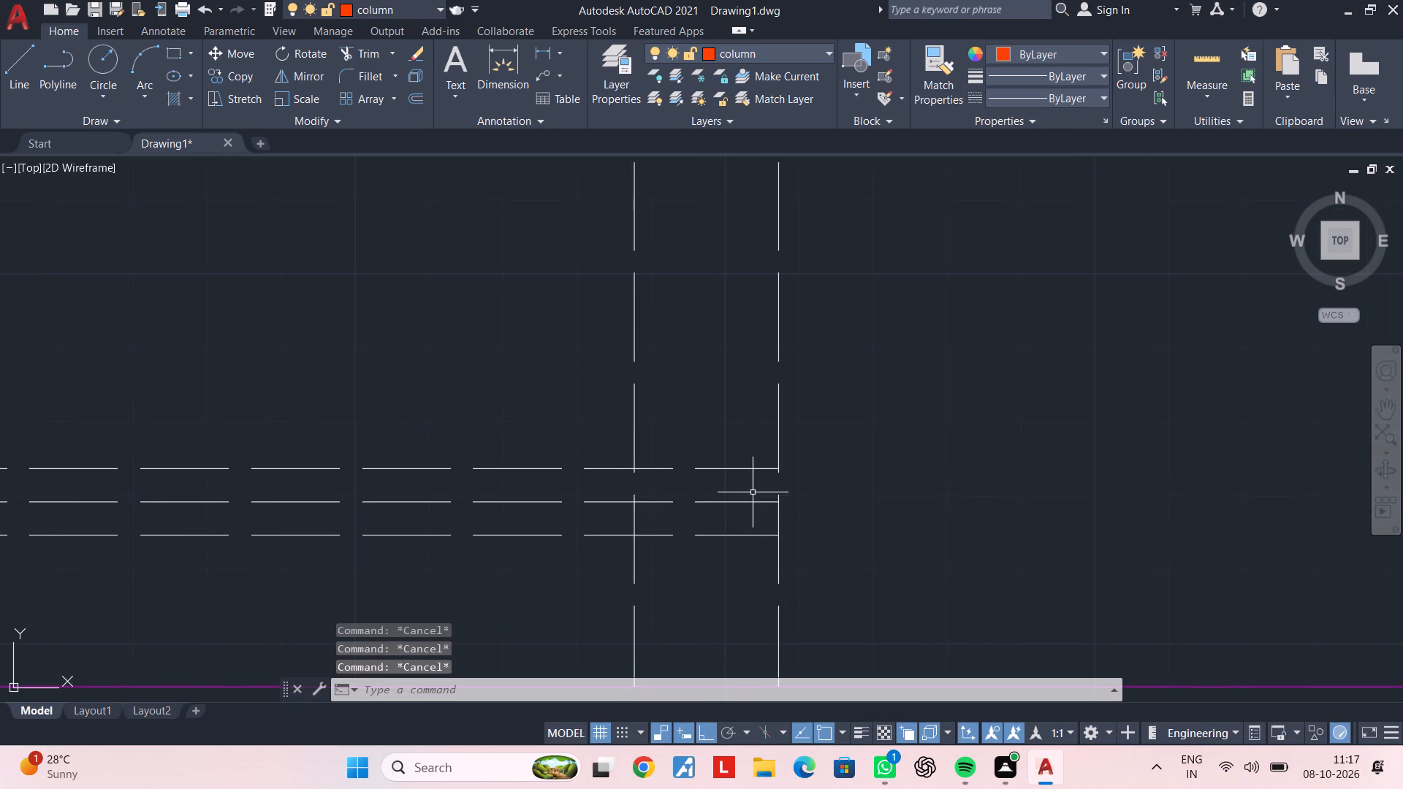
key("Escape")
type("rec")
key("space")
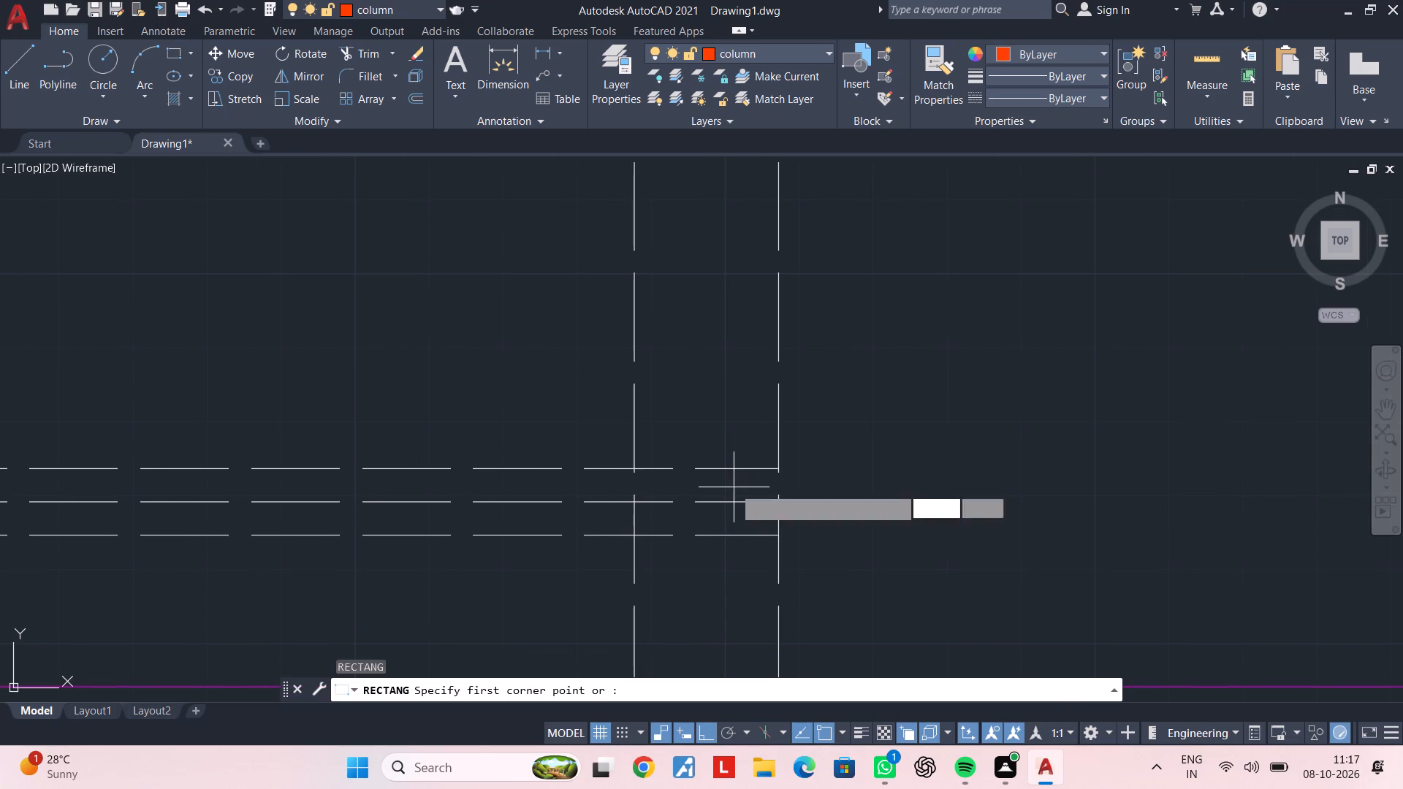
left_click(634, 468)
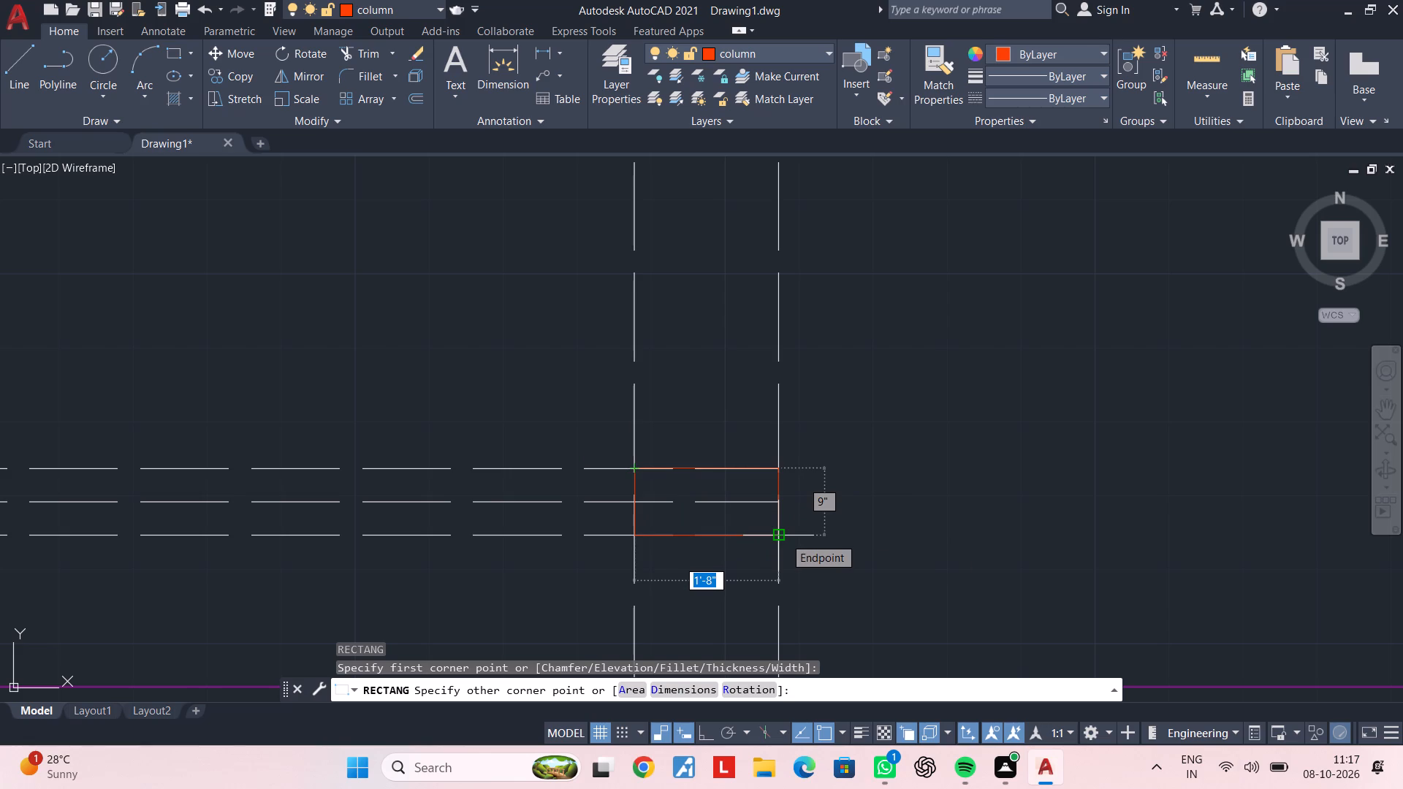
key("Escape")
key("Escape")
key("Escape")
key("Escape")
Offset the vertical centreline at the bottom centreline's east end by 4.5" to the east.
type("of 4.5\"")
key("Return")
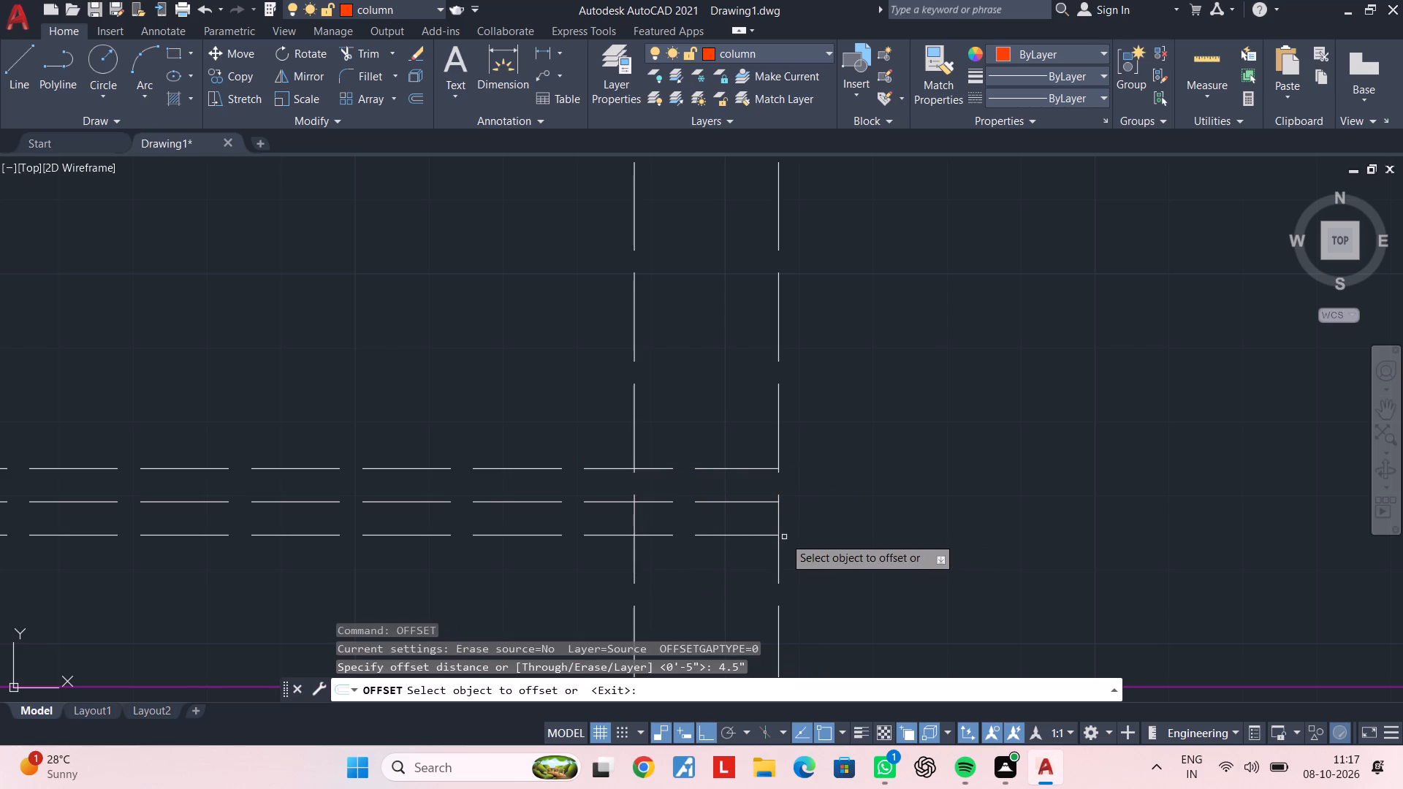
left_click(776, 548)
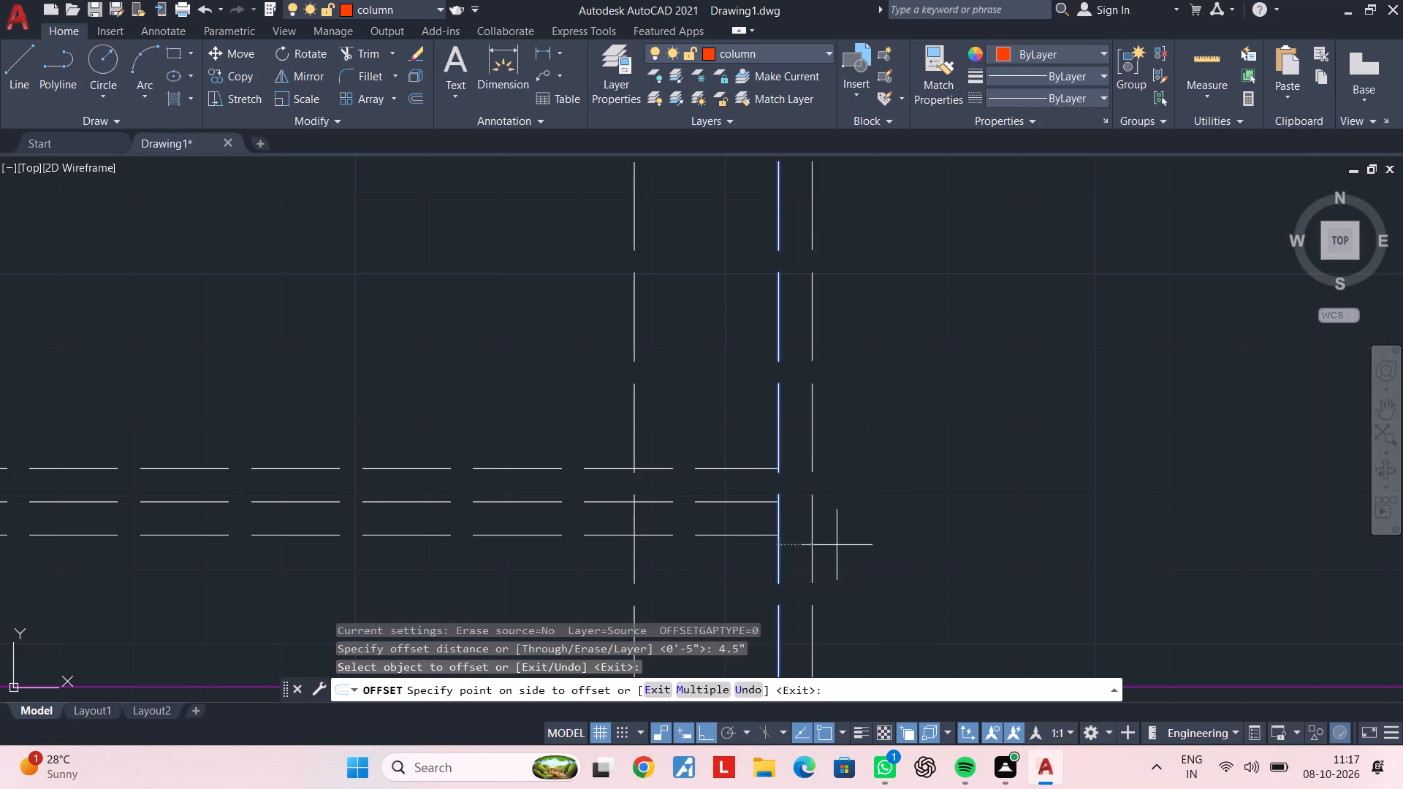
left_click(837, 545)
key("Escape")
key("Escape")
Extend the bottom horizontal centreline and its two offset guides east to the new vertical guide line.
type("ex")
key("space")
left_click(739, 453)
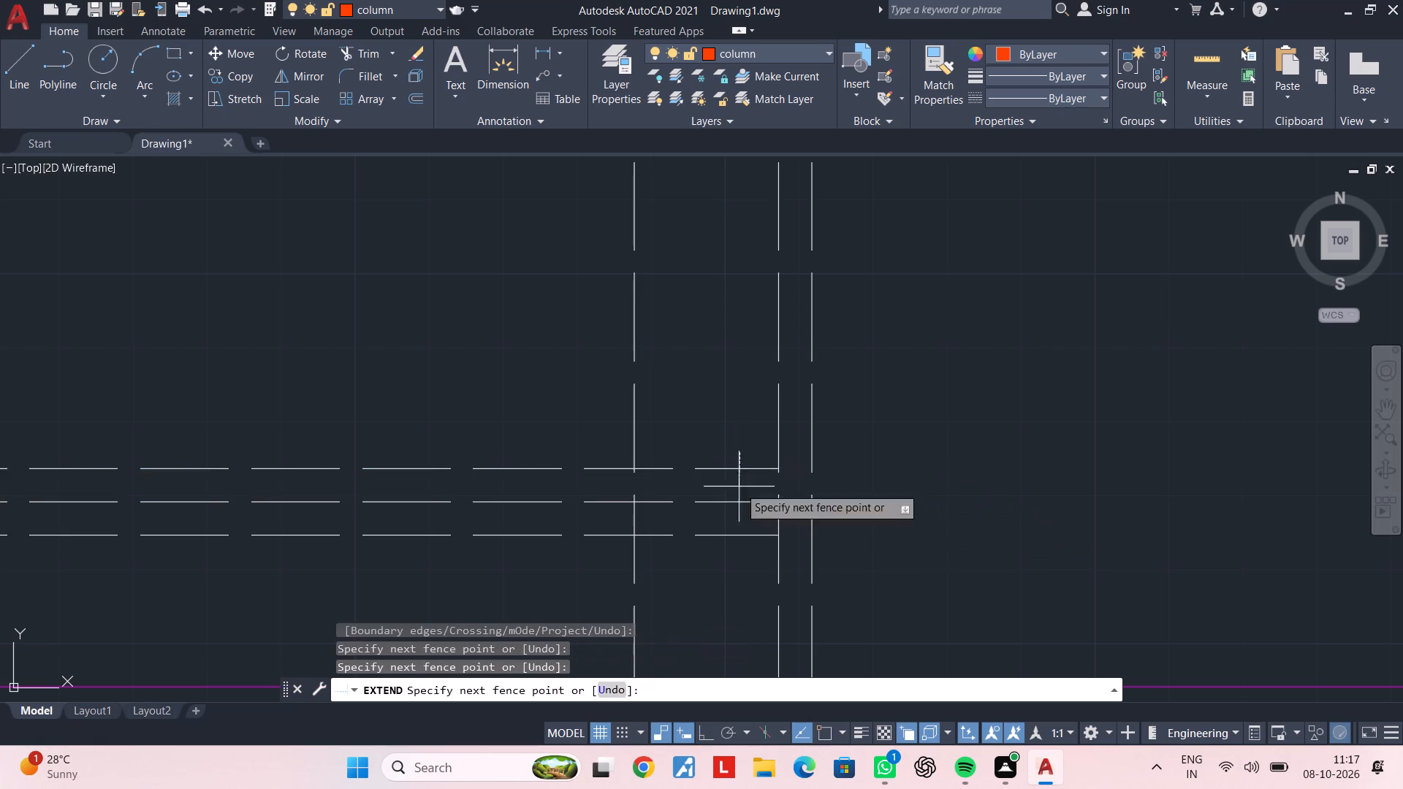
left_click(746, 564)
key("Escape")
key("Escape")
Draw a 2' by 9" column rectangle between opposite corners of the offset guide lines.
type("rec")
key("space")
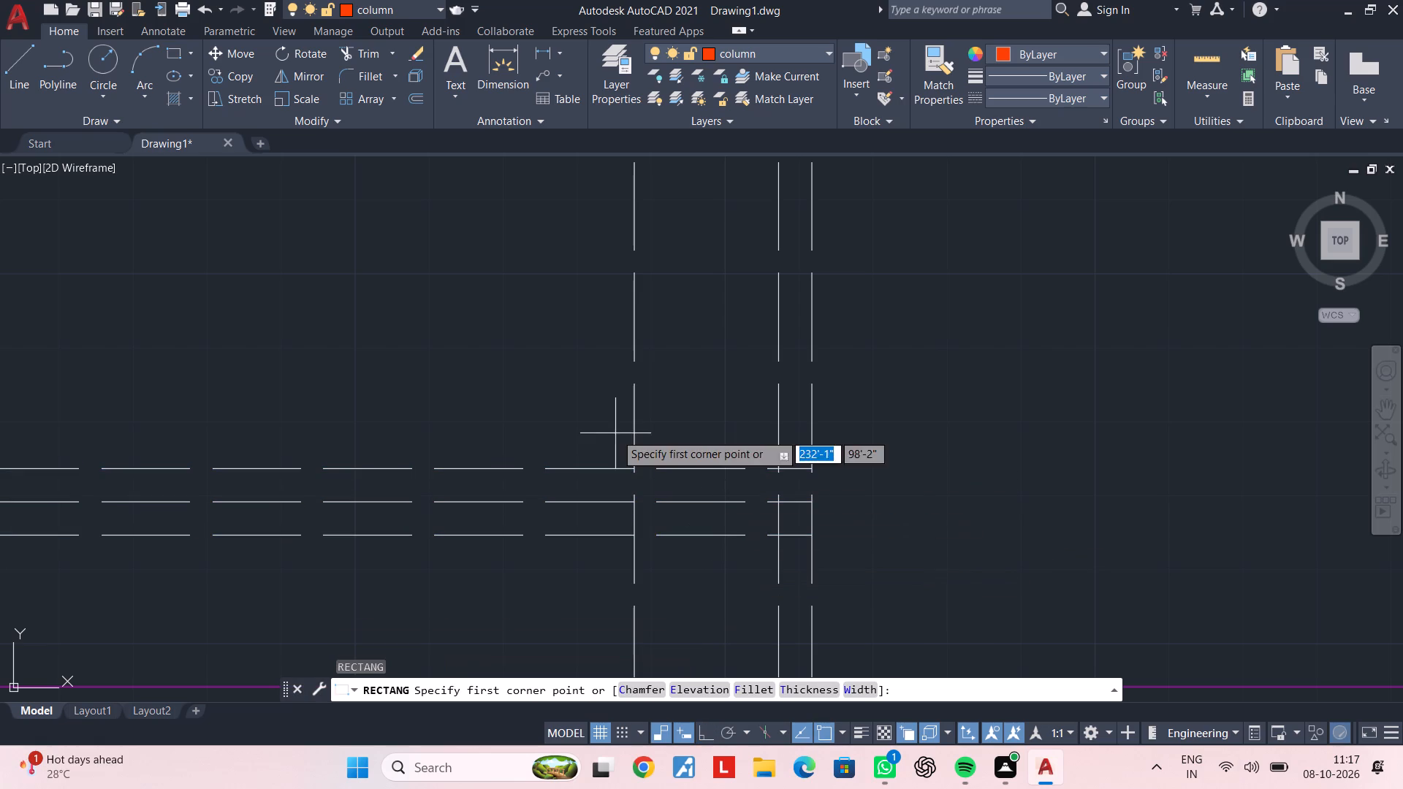
left_click(634, 469)
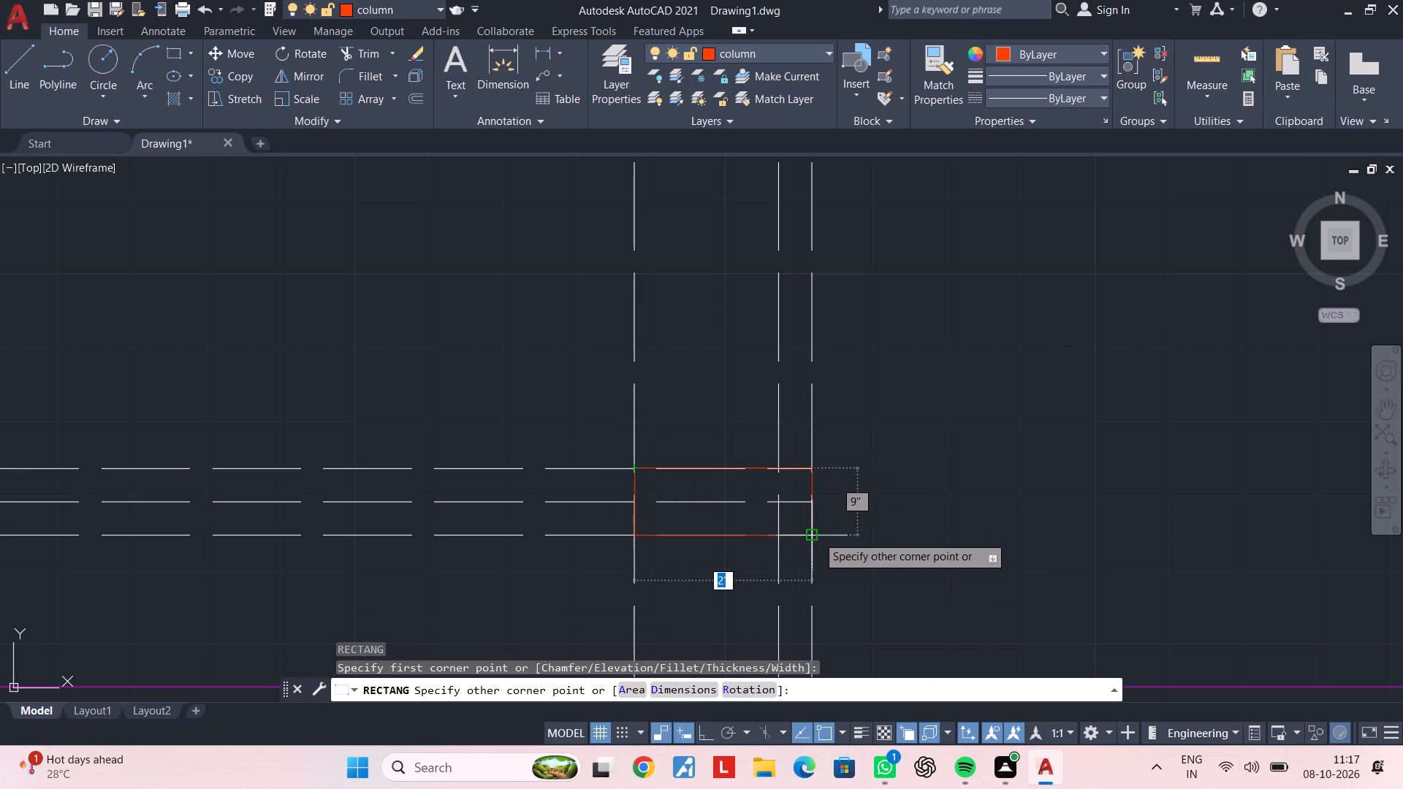
left_click(817, 535)
key("Escape")
Delete the two vertical and two horizontal offset guide lines around the new column rectangle.
left_click(812, 433)
key("Delete")
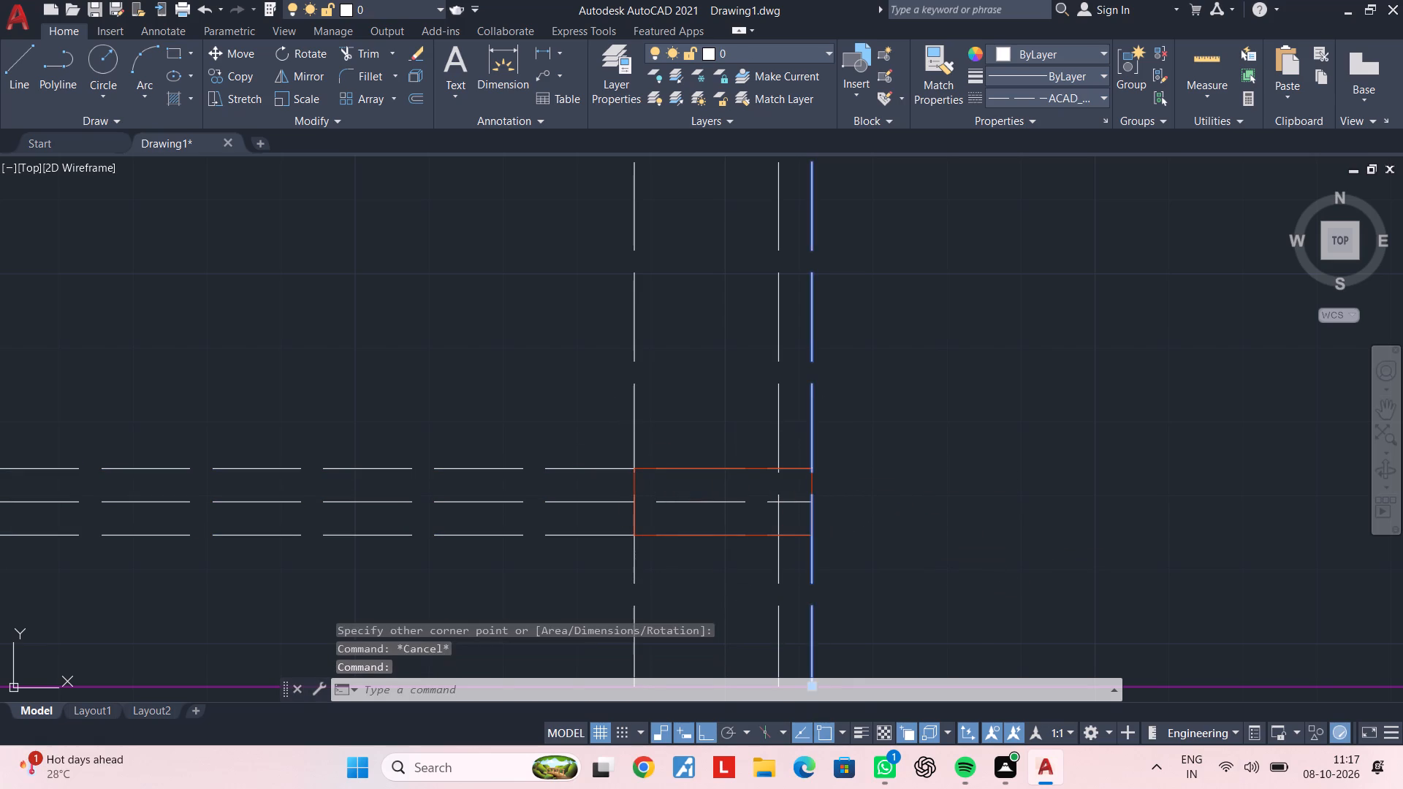
left_click(635, 423)
key("Delete")
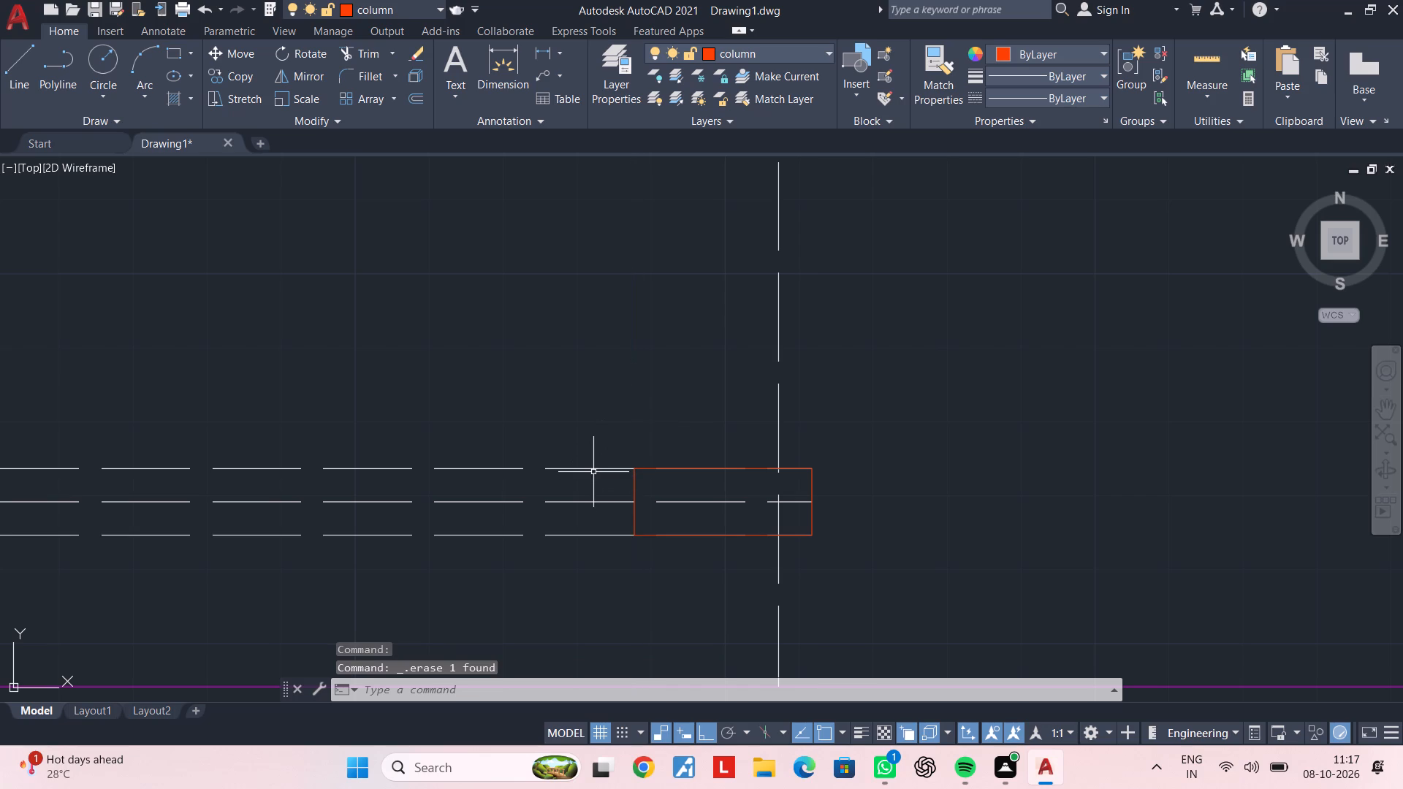
left_click(594, 468)
key("Delete")
left_click(600, 537)
key("Delete")
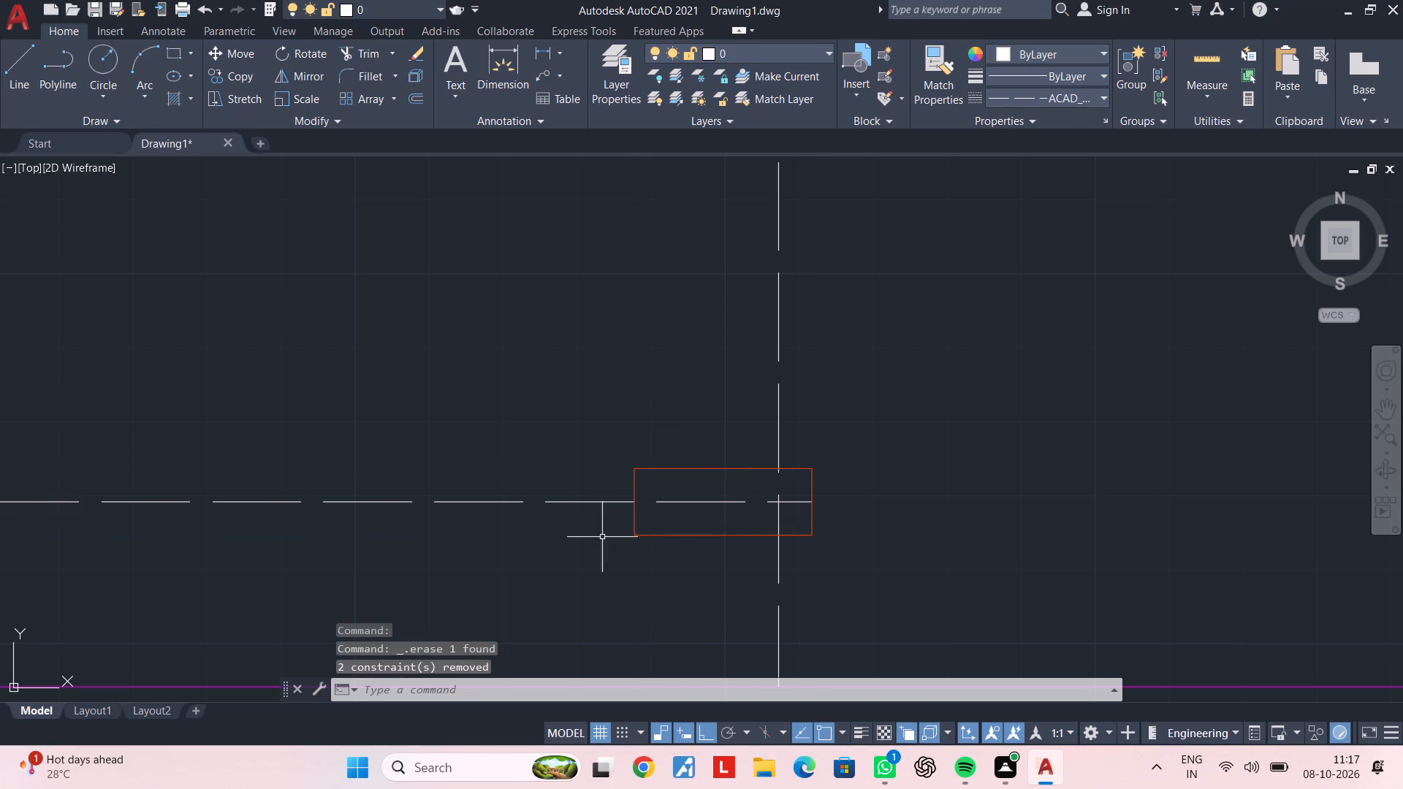
key("Escape")
key("Escape")
Trim the horizontal and vertical centreline segments inside the new column rectangle.
type("tr")
key("space")
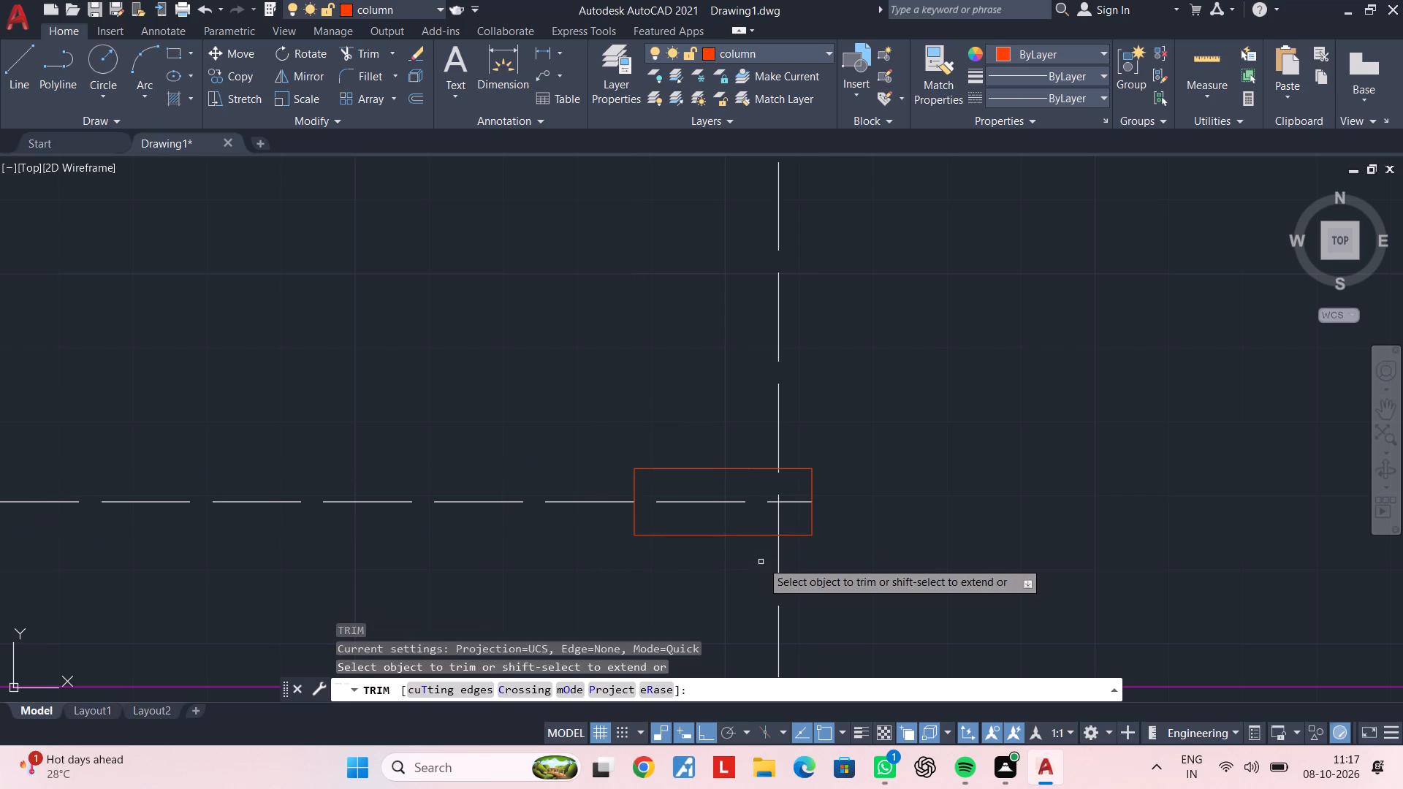
scroll(766, 551, "up", 1)
left_click(784, 458)
left_click(775, 472)
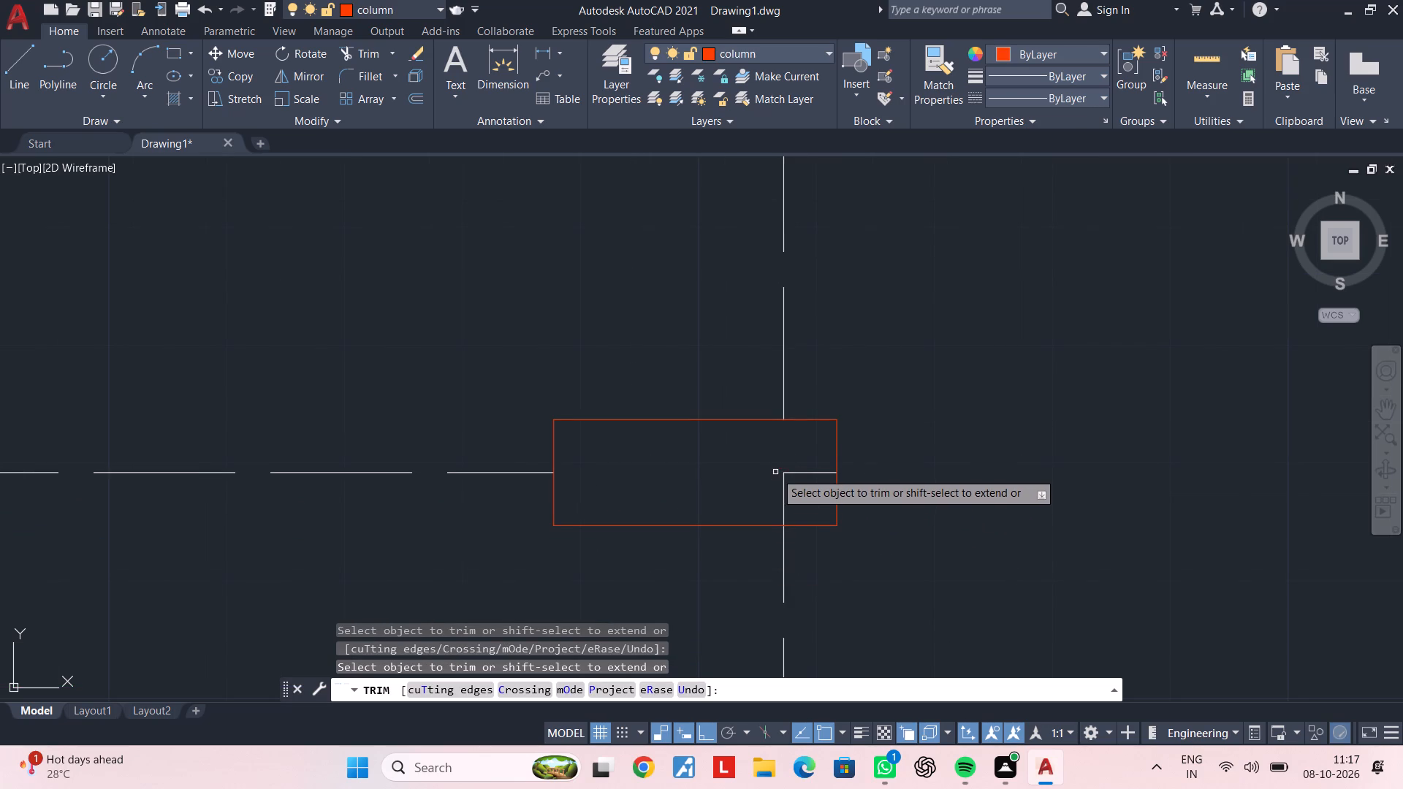
left_click(783, 479)
left_click(788, 474)
key("Escape")
scroll(796, 474, "down", 3)
middle_click_drag(882, 465, 777, 543)
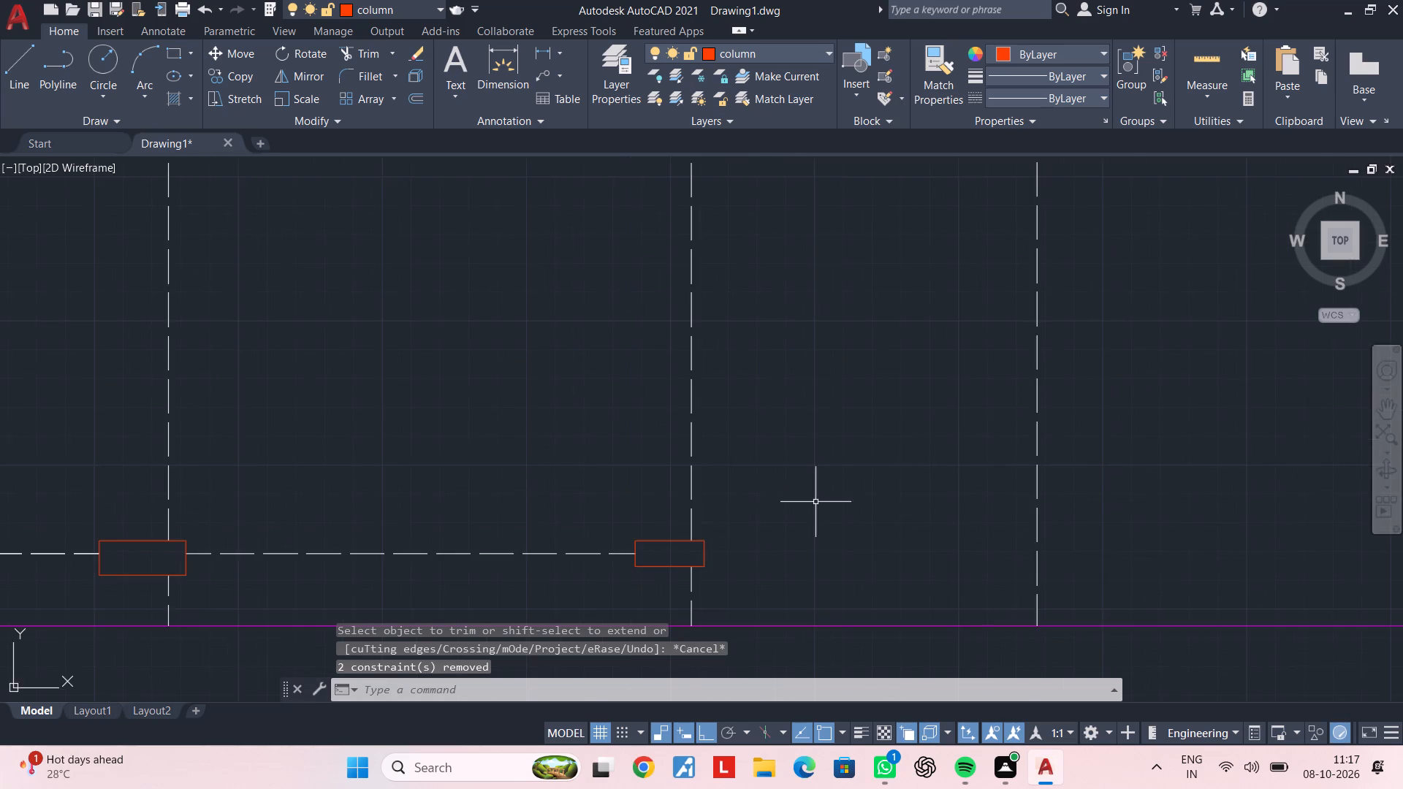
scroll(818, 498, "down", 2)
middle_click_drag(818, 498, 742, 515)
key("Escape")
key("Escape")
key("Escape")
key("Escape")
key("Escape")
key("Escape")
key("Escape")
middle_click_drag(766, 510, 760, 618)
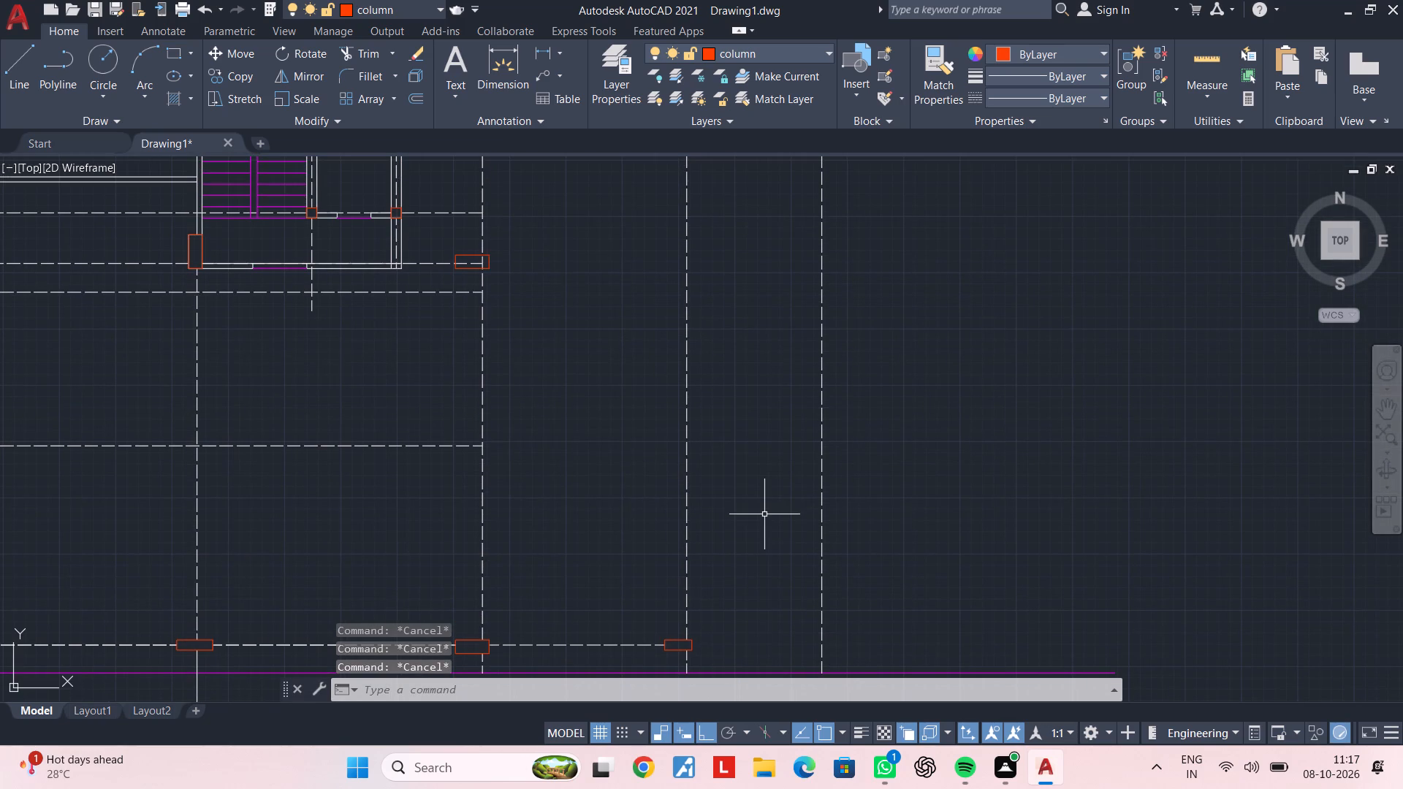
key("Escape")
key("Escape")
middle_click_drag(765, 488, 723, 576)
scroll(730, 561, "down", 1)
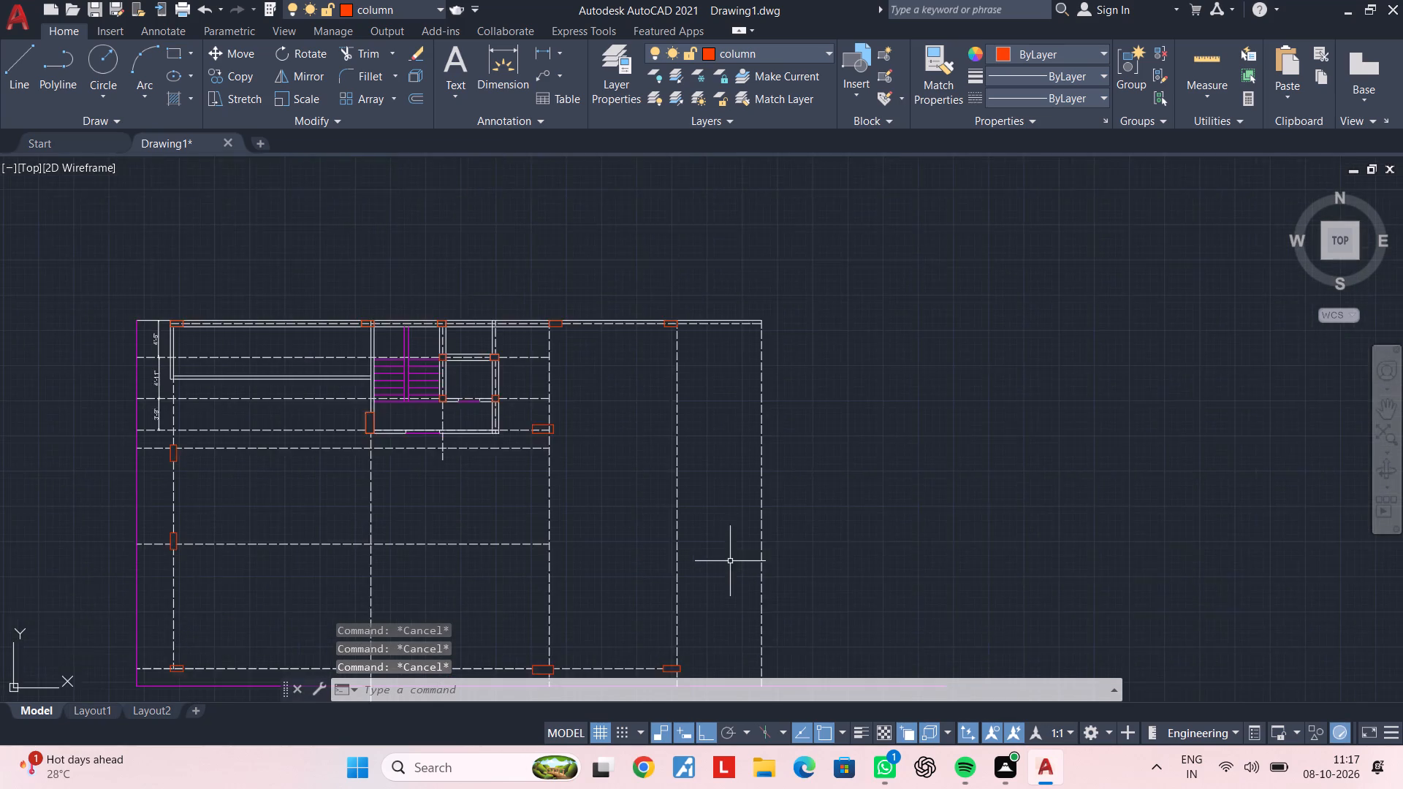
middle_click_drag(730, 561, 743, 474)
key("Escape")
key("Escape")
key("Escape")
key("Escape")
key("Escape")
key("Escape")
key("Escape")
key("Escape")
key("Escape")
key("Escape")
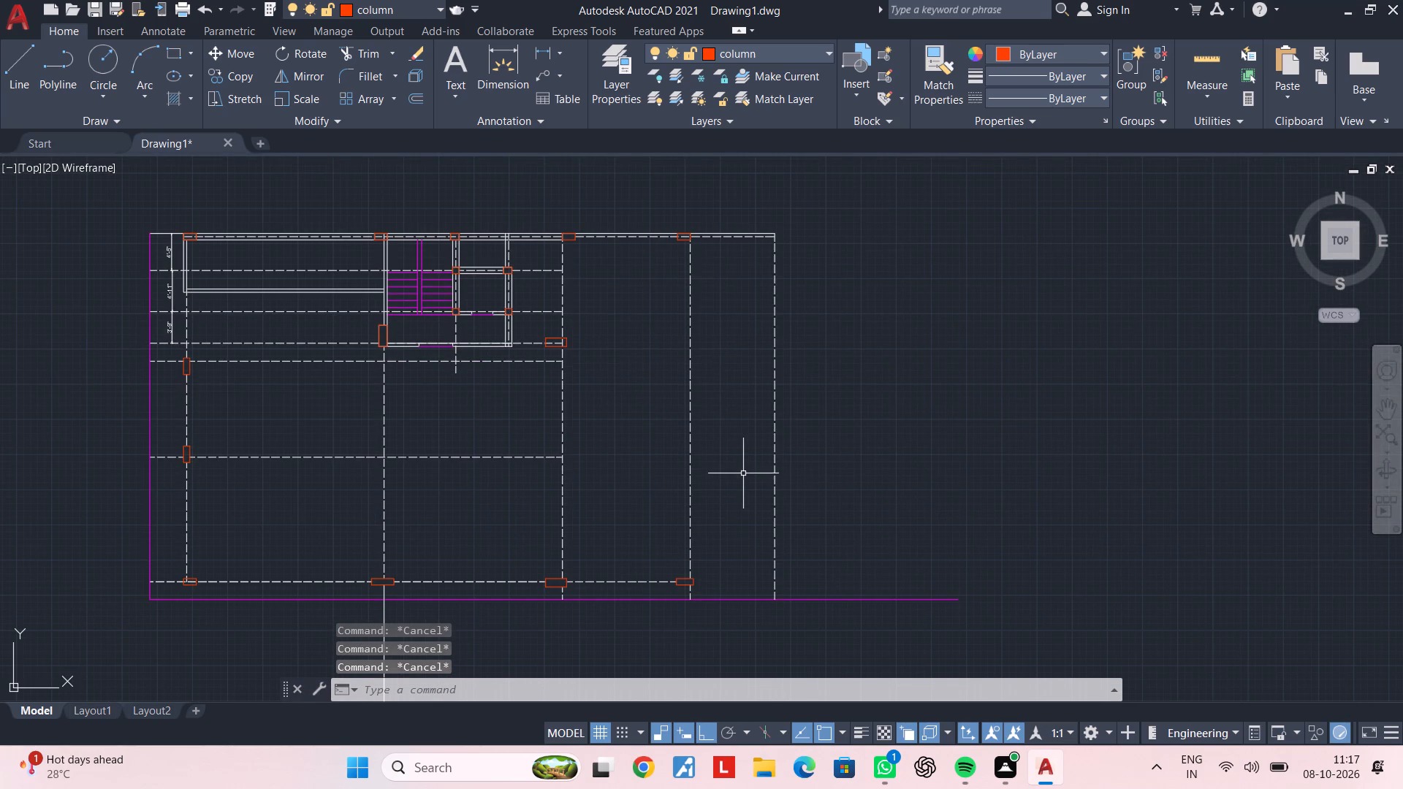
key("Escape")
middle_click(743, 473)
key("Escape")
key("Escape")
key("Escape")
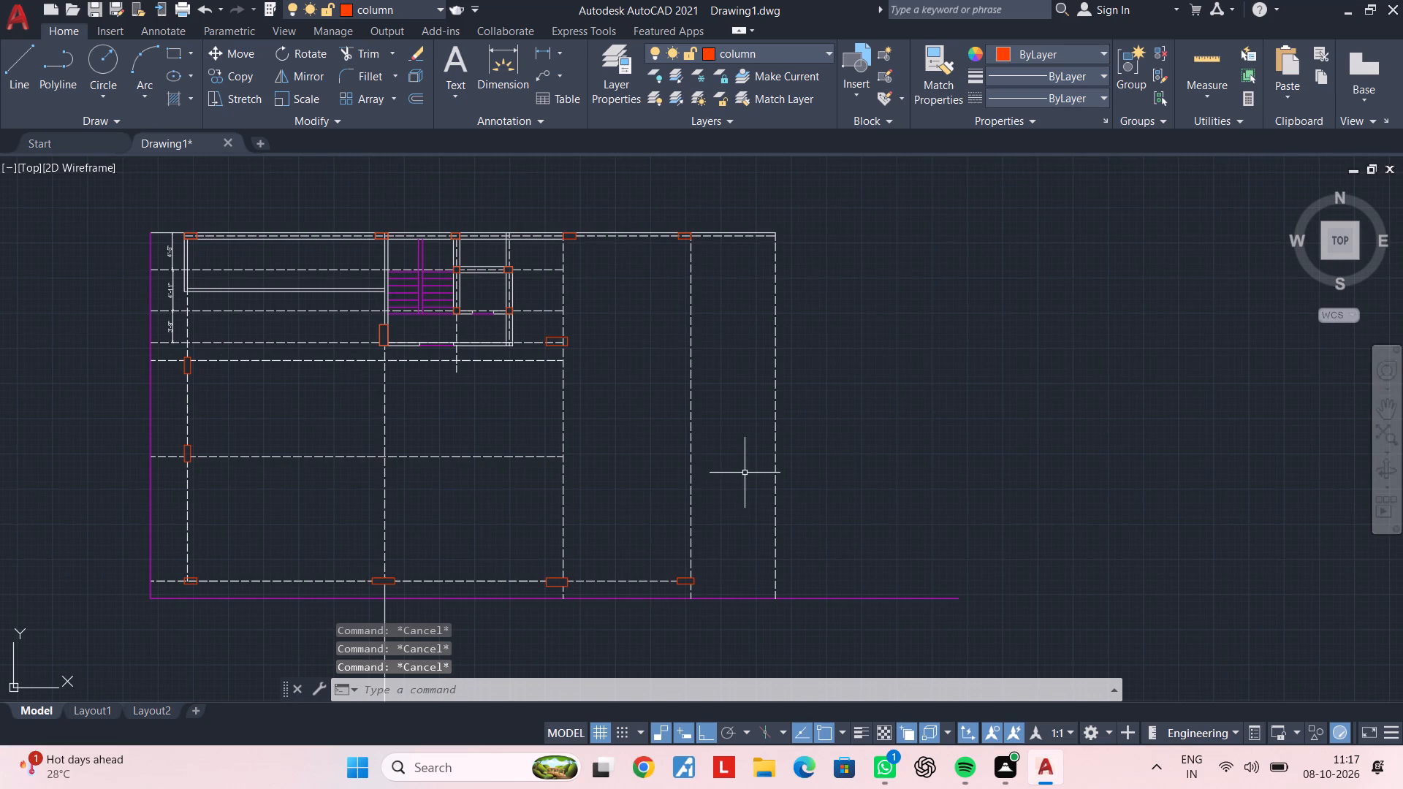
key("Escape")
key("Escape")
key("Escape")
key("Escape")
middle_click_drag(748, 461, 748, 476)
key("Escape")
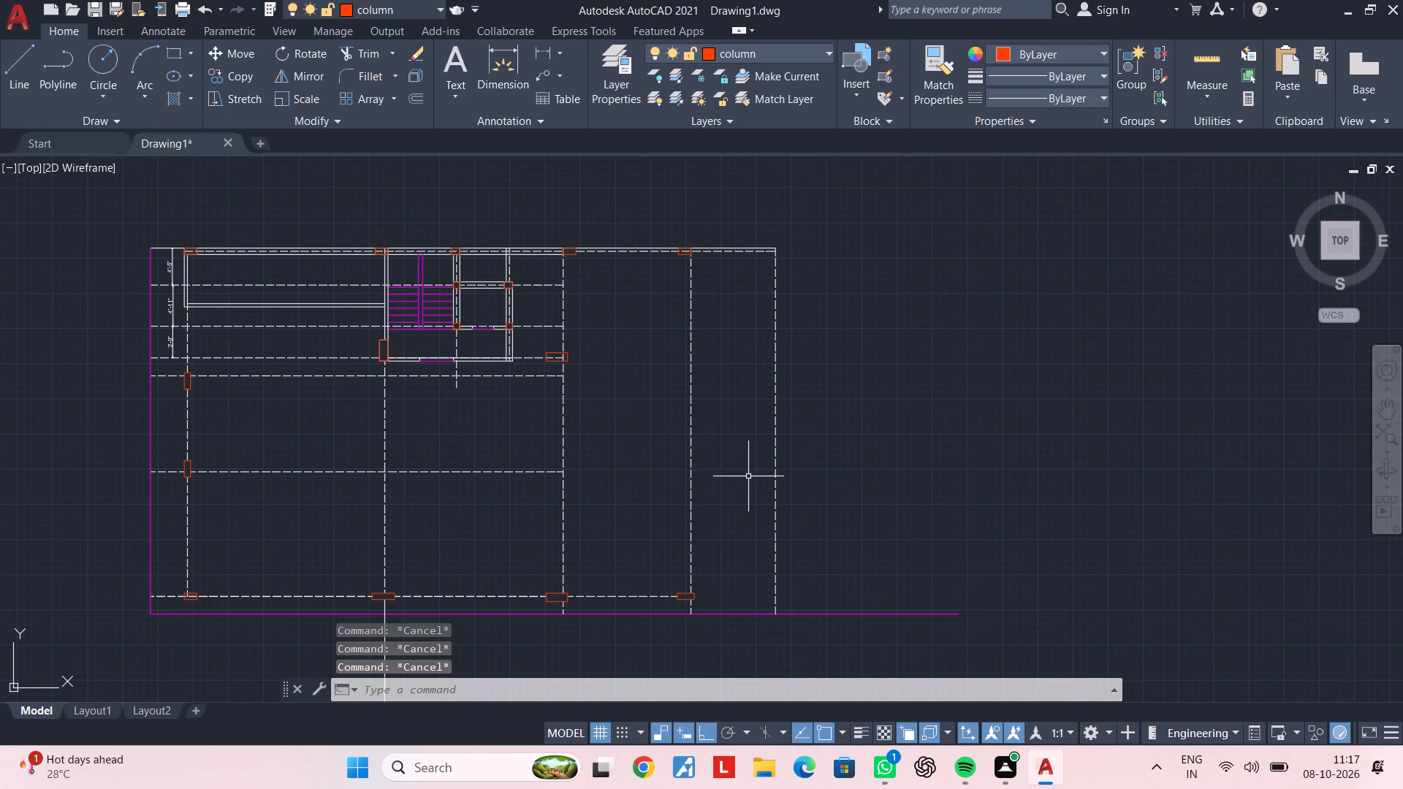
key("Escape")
Draw a vertical line about 43' long between the northeast column and east edge, from the top centreline to the bottom boundary.
scroll(748, 476, "up", 1)
key("Escape")
middle_click_drag(757, 424, 757, 542)
scroll(739, 443, "down", 1)
middle_click_drag(739, 443, 739, 467)
key("Escape")
key("Escape")
type("l")
key("space")
scroll(756, 348, "up", 1)
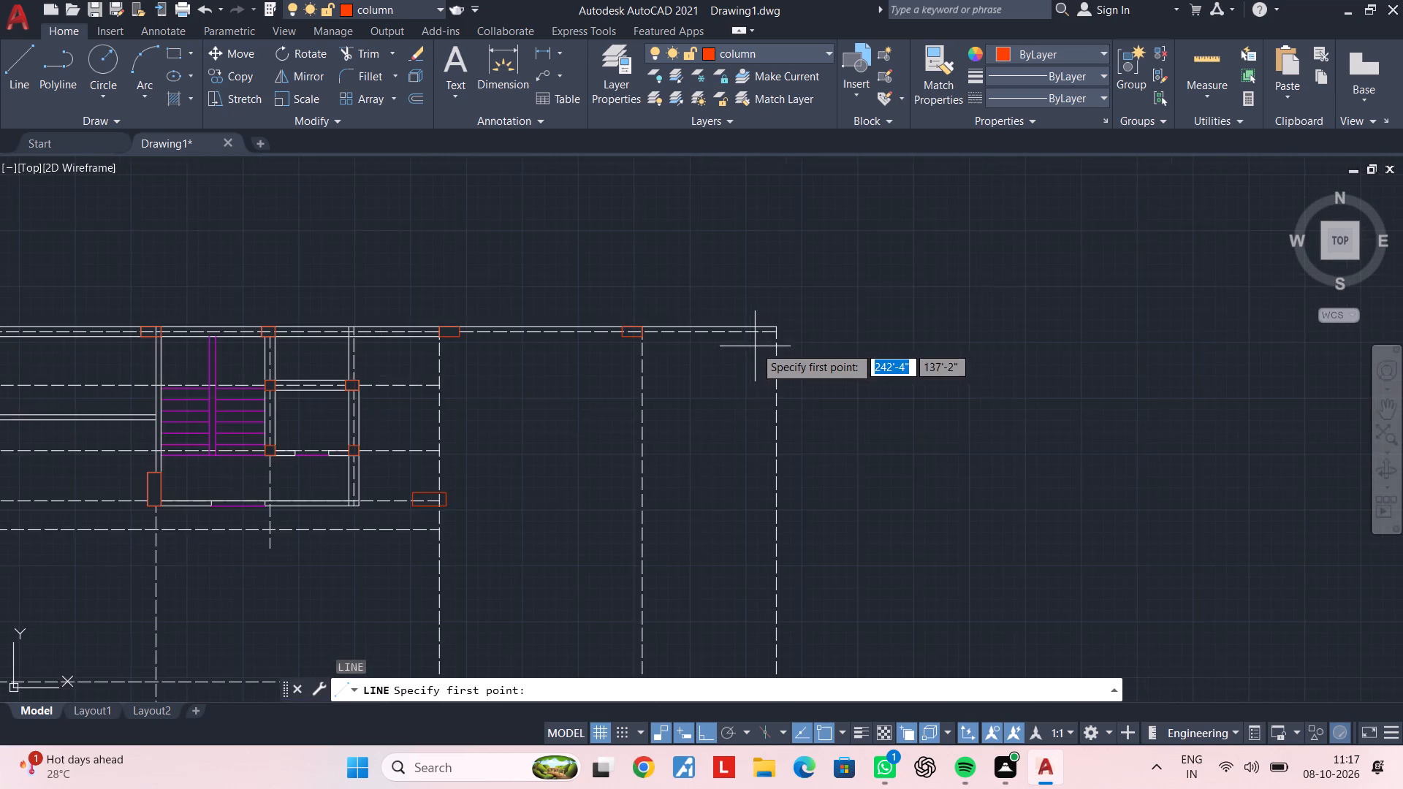
scroll(742, 344, "up", 2)
left_click(731, 311)
scroll(755, 592, "down", 1)
middle_click_drag(755, 592, 739, 345)
scroll(725, 527, "down", 1)
middle_click_drag(724, 530, 719, 348)
scroll(724, 530, "up", 1)
middle_click_drag(718, 606, 737, 373)
middle_click_drag(760, 663, 766, 492)
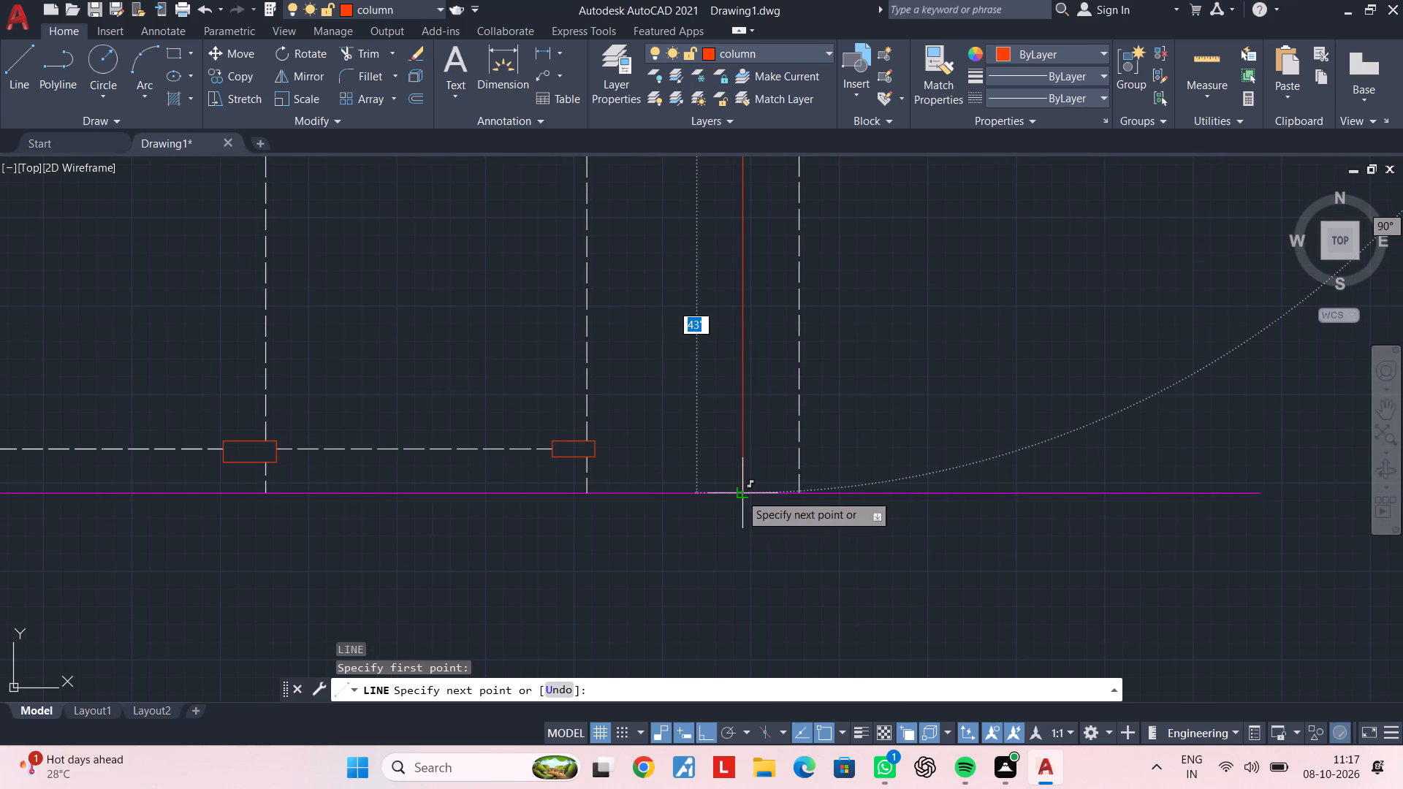
left_click(740, 494)
key("Escape")
key("Escape")
key("Escape")
middle_click_drag(786, 442, 782, 470)
key("Escape")
key("Escape")
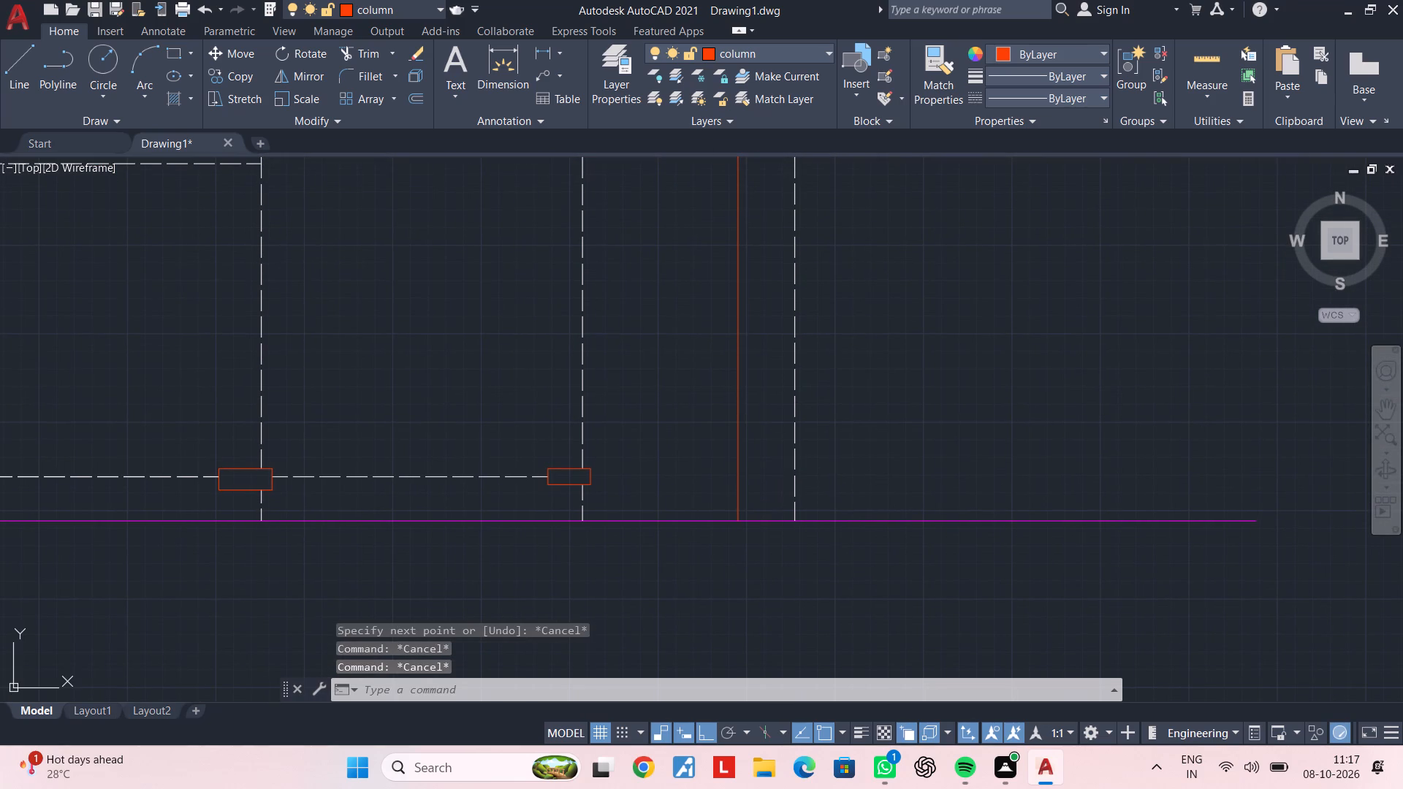
Match the new vertical line's properties to the dashed line along the plan's east edge.
type("ma")
key("space")
left_click(796, 455)
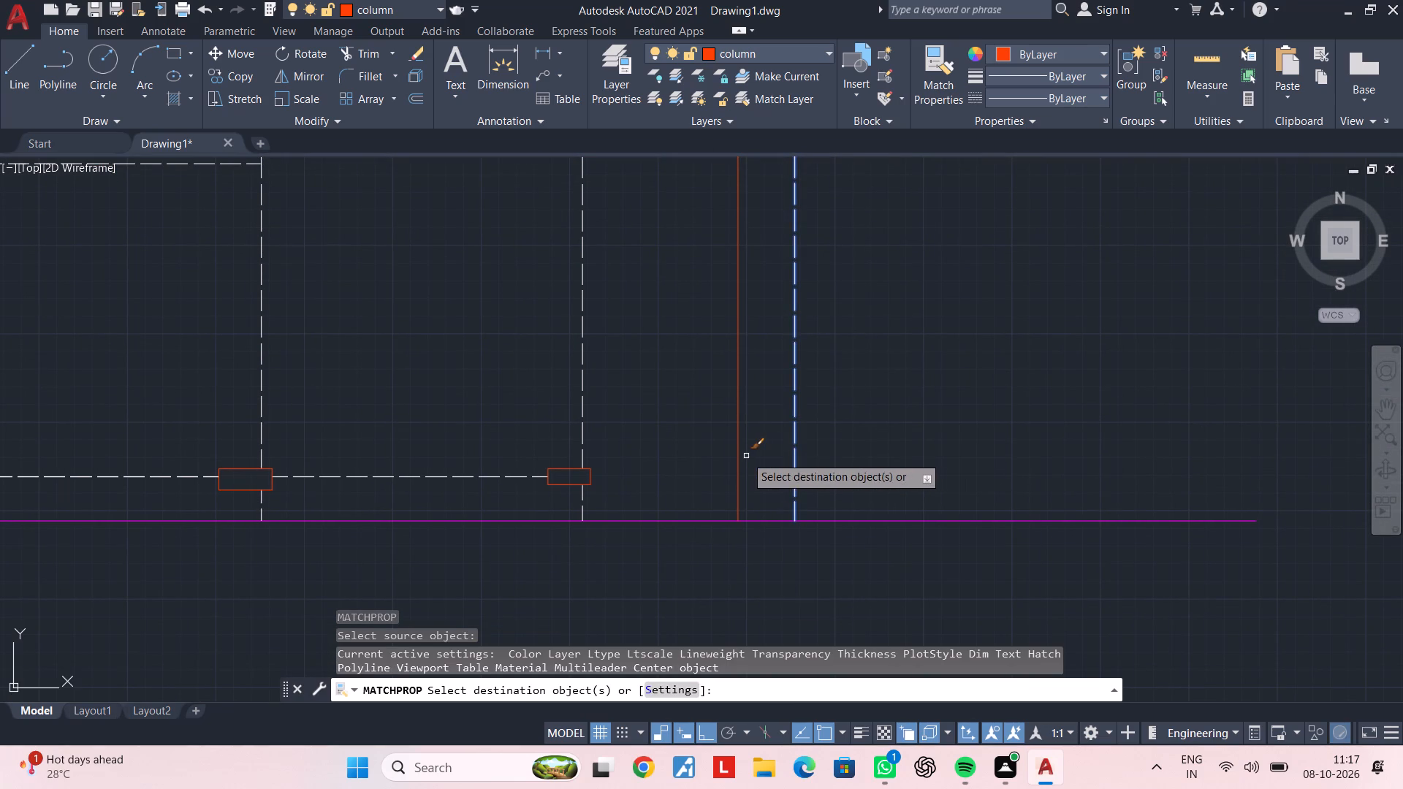
left_click(739, 457)
key("Escape")
key("Escape")
middle_click_drag(672, 480, 703, 482)
key("Escape")
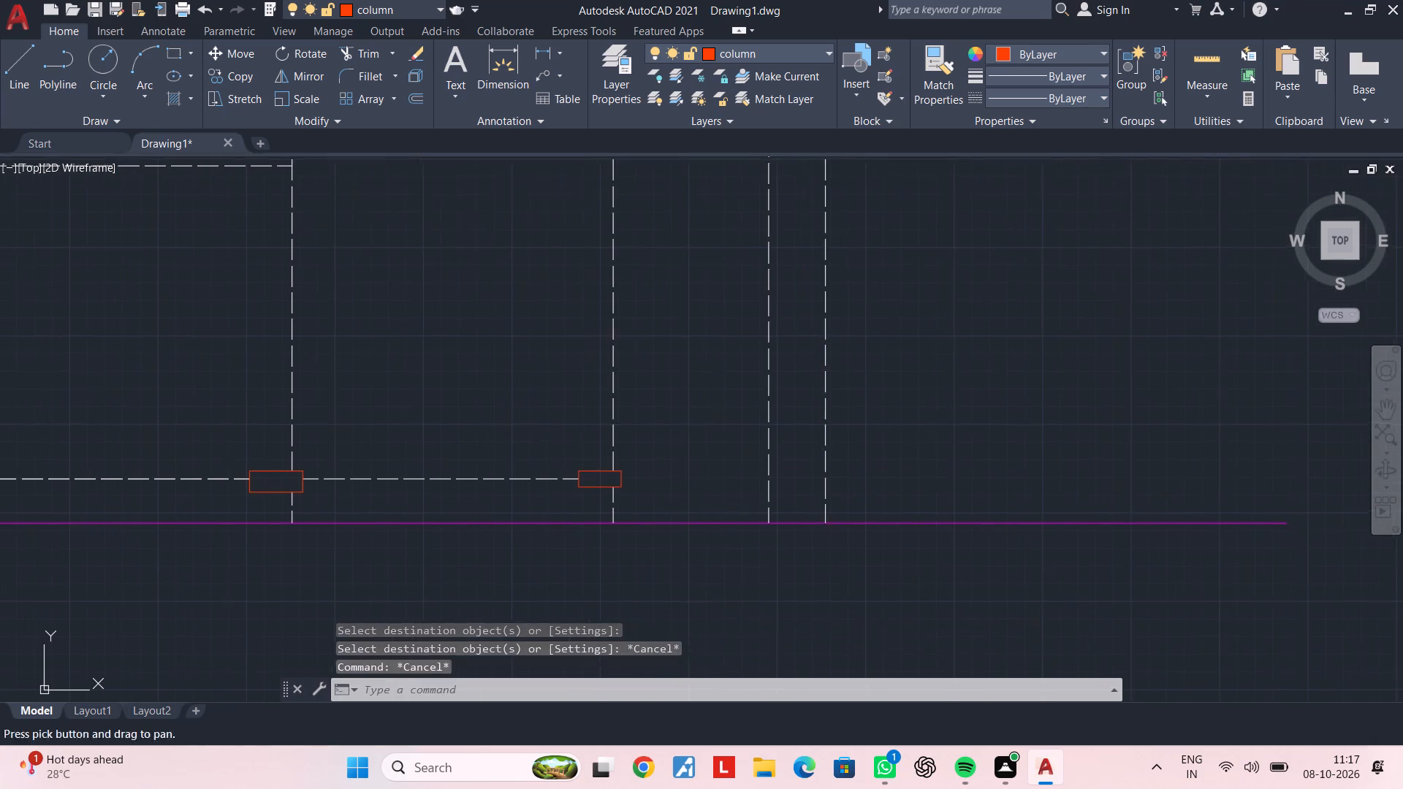
Match the east edge's dashed vertical line to the magenta bottom boundary line's properties.
key("m")
type("a")
key("space")
left_click(751, 527)
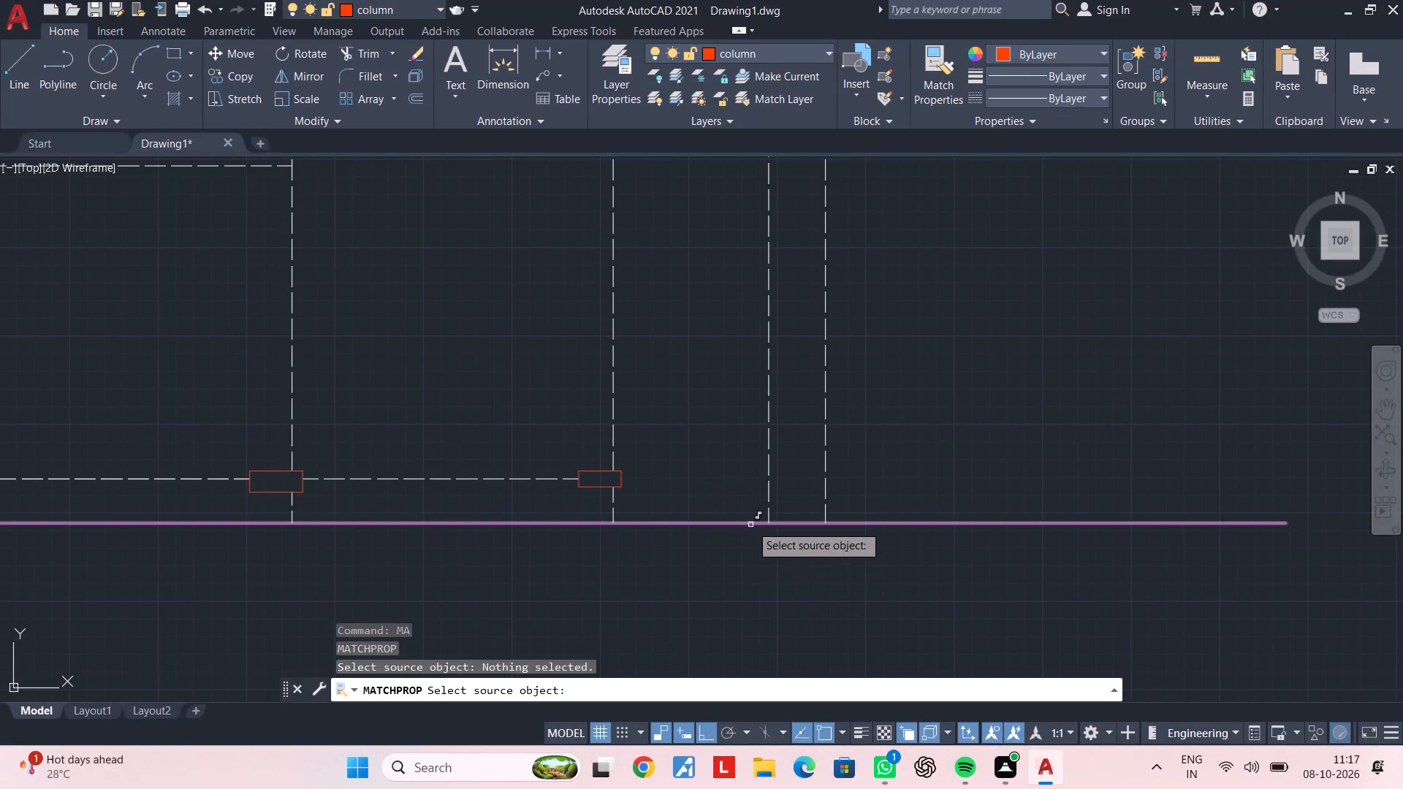
left_click(750, 525)
left_click(826, 476)
key("Escape")
key("Escape")
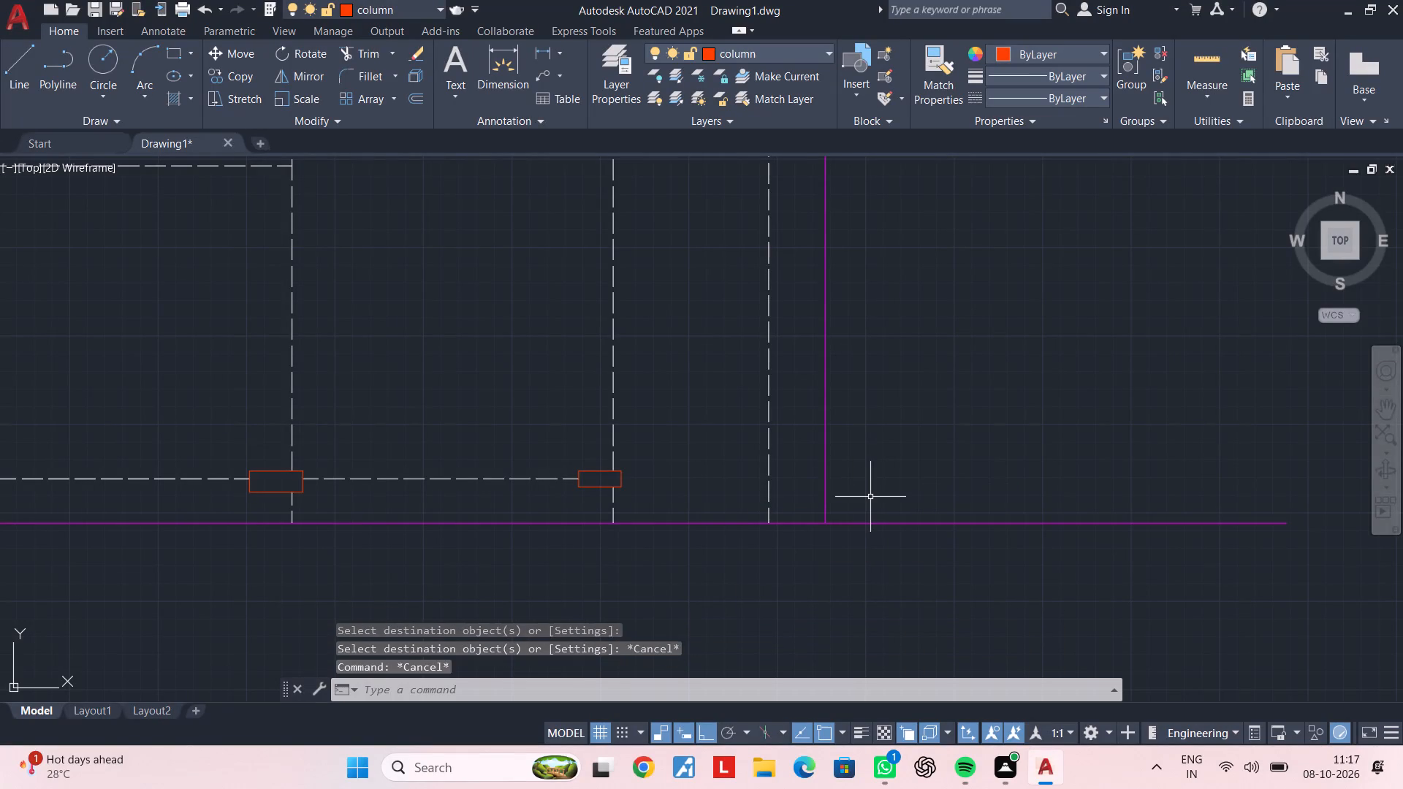
Trim the bottom boundary line's overhang beyond the east boundary line.
type("tr")
key("space")
left_click(877, 523)
key("Escape")
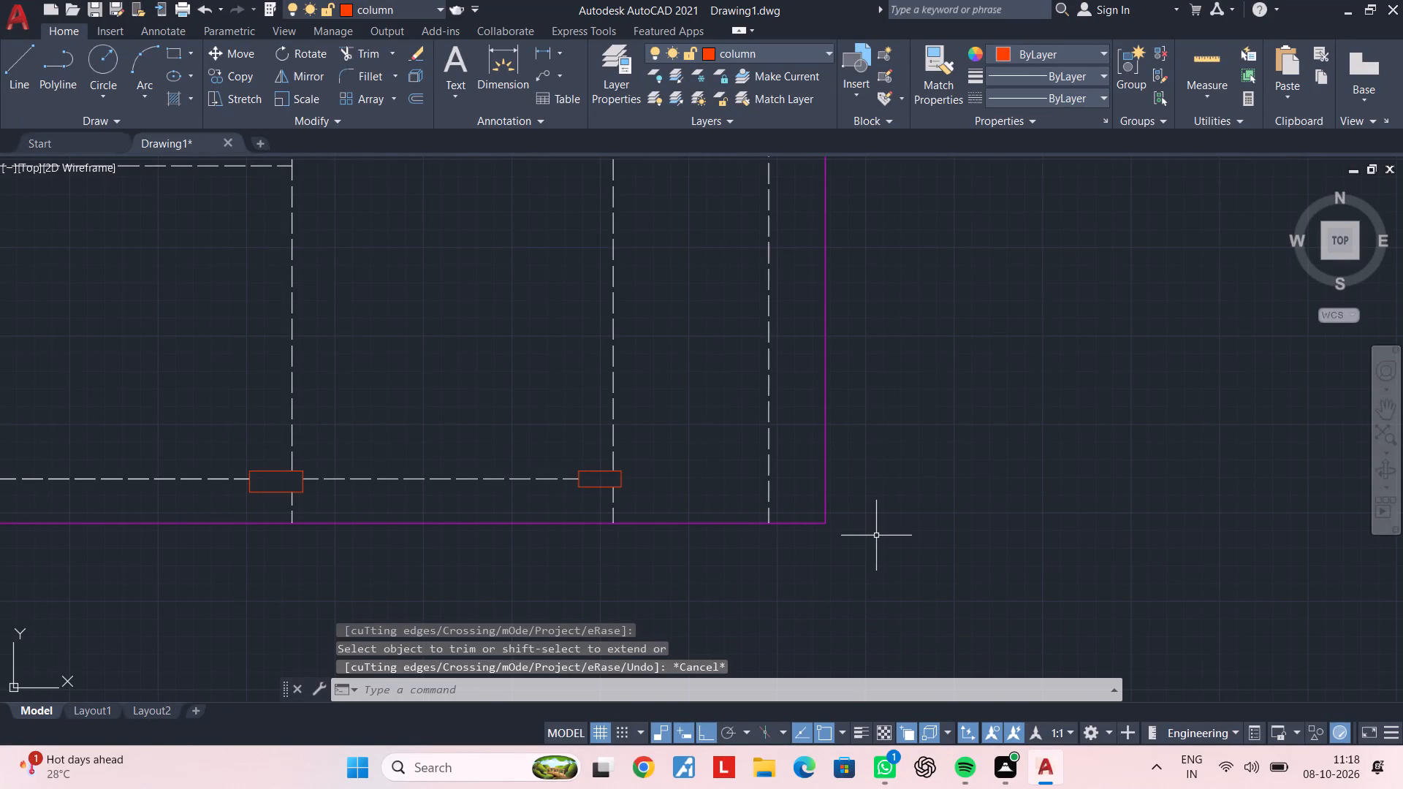
key("Escape")
key("Escape")
key("Escape")
Examine the extent of the top boundary line from the northeast corner to the plan's west side.
scroll(876, 532, "down", 3)
middle_click_drag(859, 413, 861, 531)
scroll(867, 452, "up", 3)
middle_click_drag(877, 411, 883, 487)
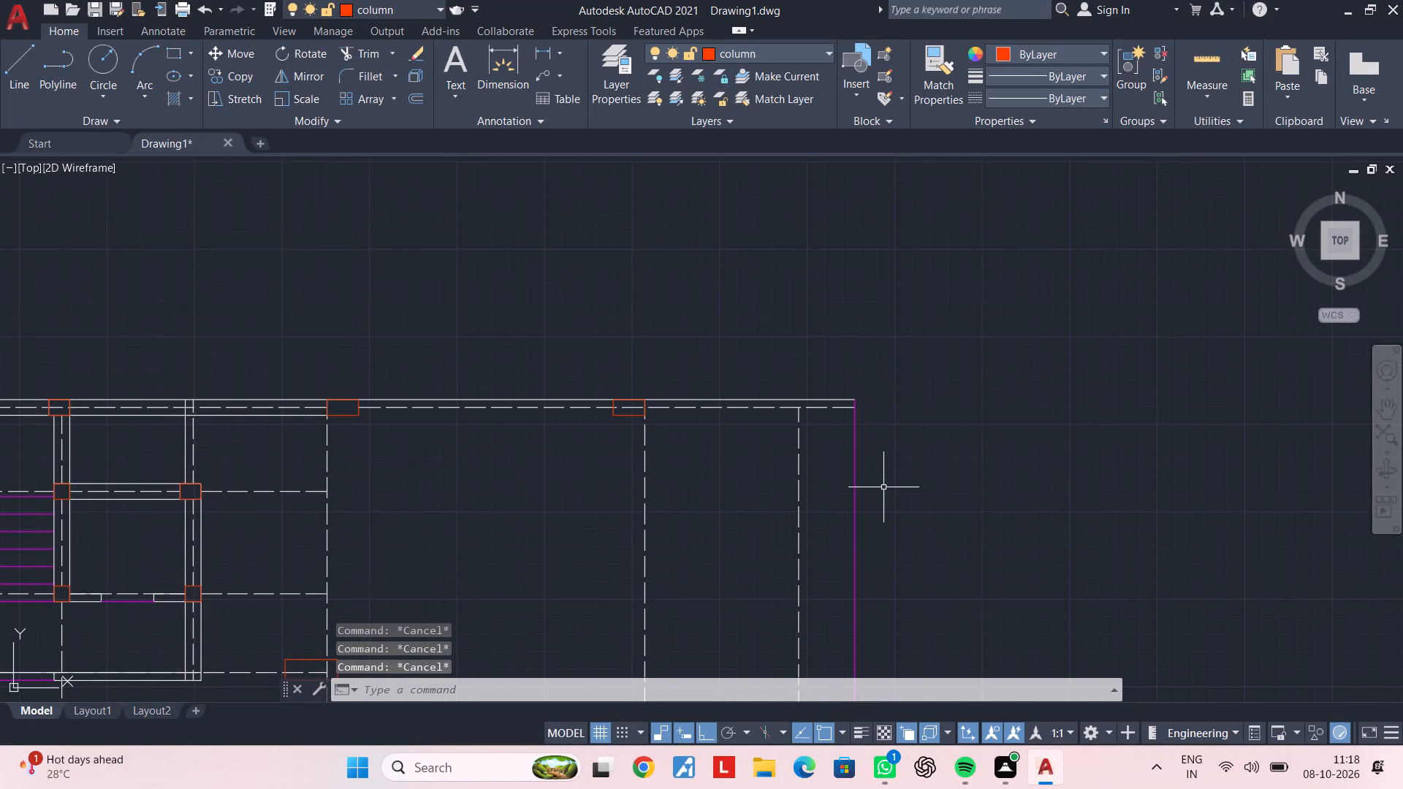
key("Escape")
key("Escape")
key("Escape")
key("Escape")
key("Escape")
scroll(833, 468, "up", 1)
middle_click_drag(835, 473, 887, 524)
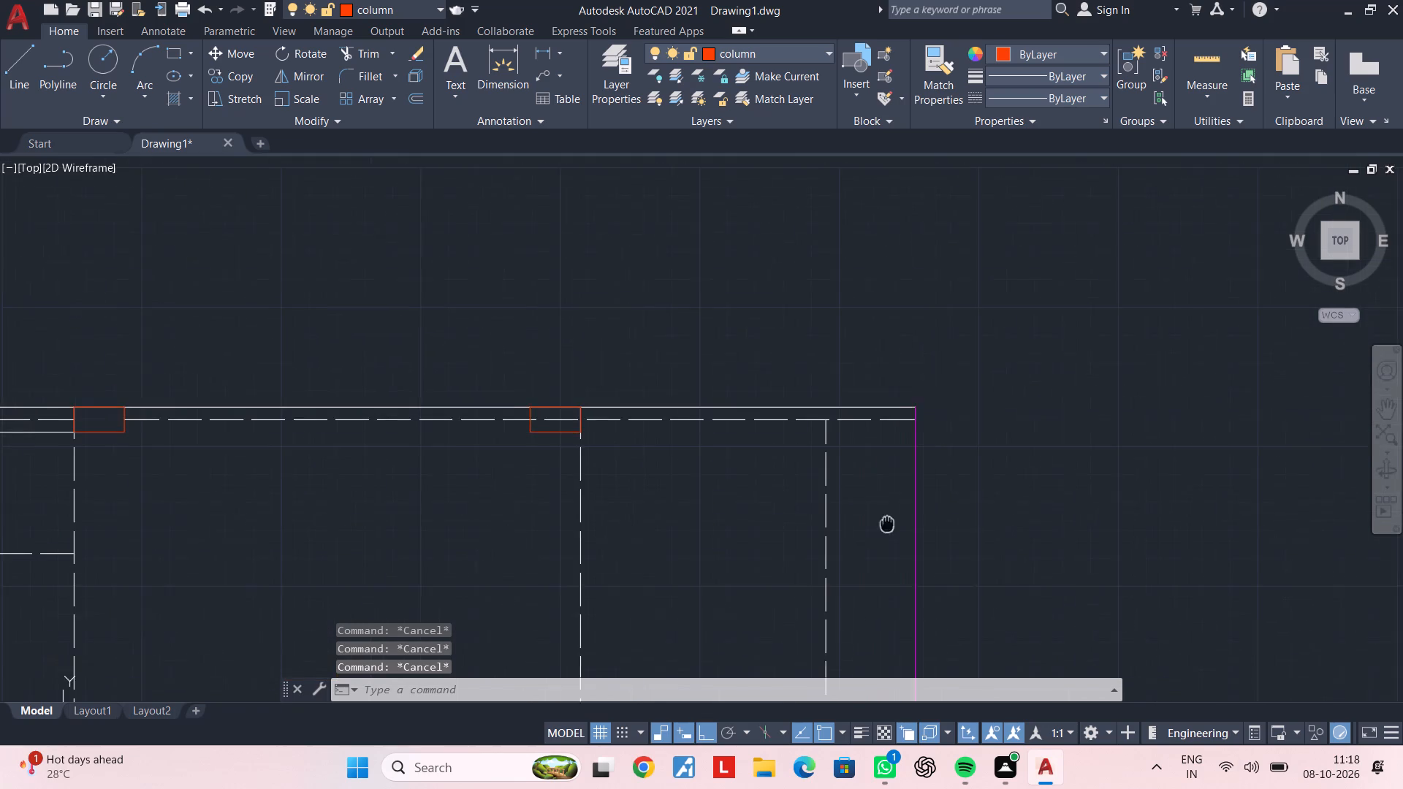
key("Escape")
middle_click_drag(887, 524, 891, 528)
left_click(889, 413)
middle_click_drag(867, 502, 1030, 487)
scroll(801, 505, "down", 2)
middle_click_drag(855, 503, 995, 487)
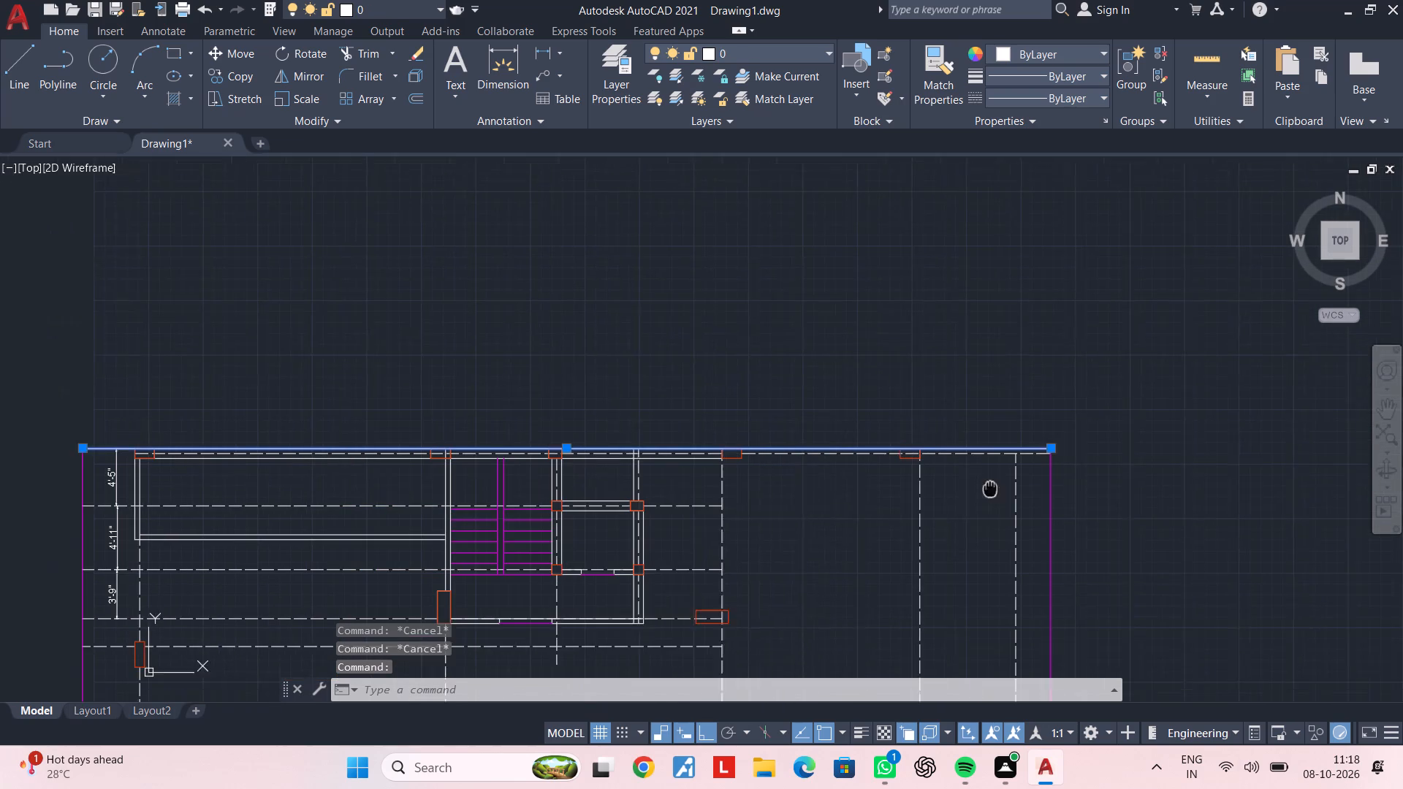
middle_click_drag(995, 487, 1000, 486)
key("Escape")
key("Escape")
middle_click_drag(826, 515, 862, 510)
key("Escape")
key("Escape")
key("Escape")
key("Escape")
key("Escape")
key("Escape")
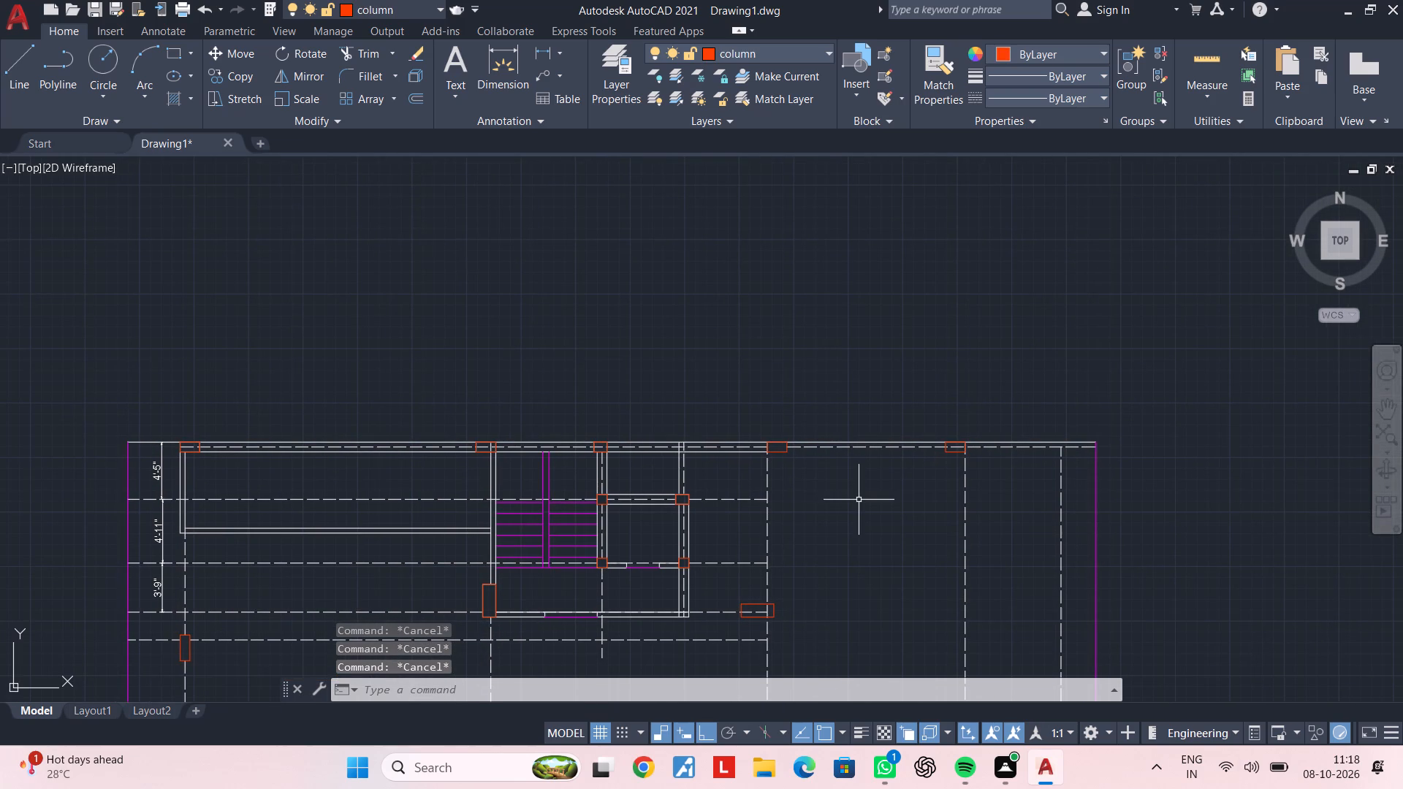
key("Escape")
key("Escape")
Trim the top boundary line where it overlaps the top edge of the column at the eastern bay's west centreline.
middle_click_drag(841, 500, 875, 557)
scroll(806, 498, "up", 2)
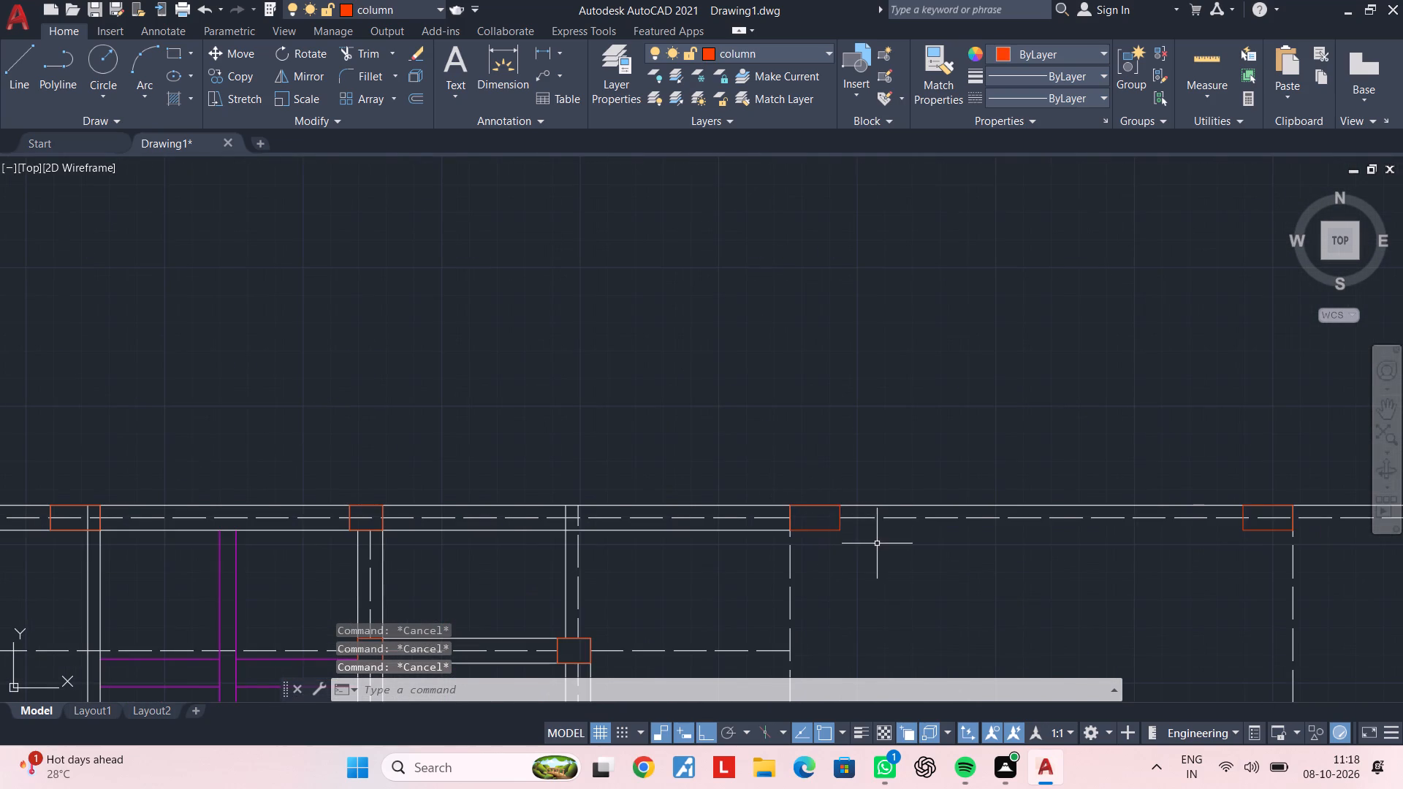
middle_click_drag(875, 544, 810, 540)
key("Escape")
key("t")
key("r")
key("space")
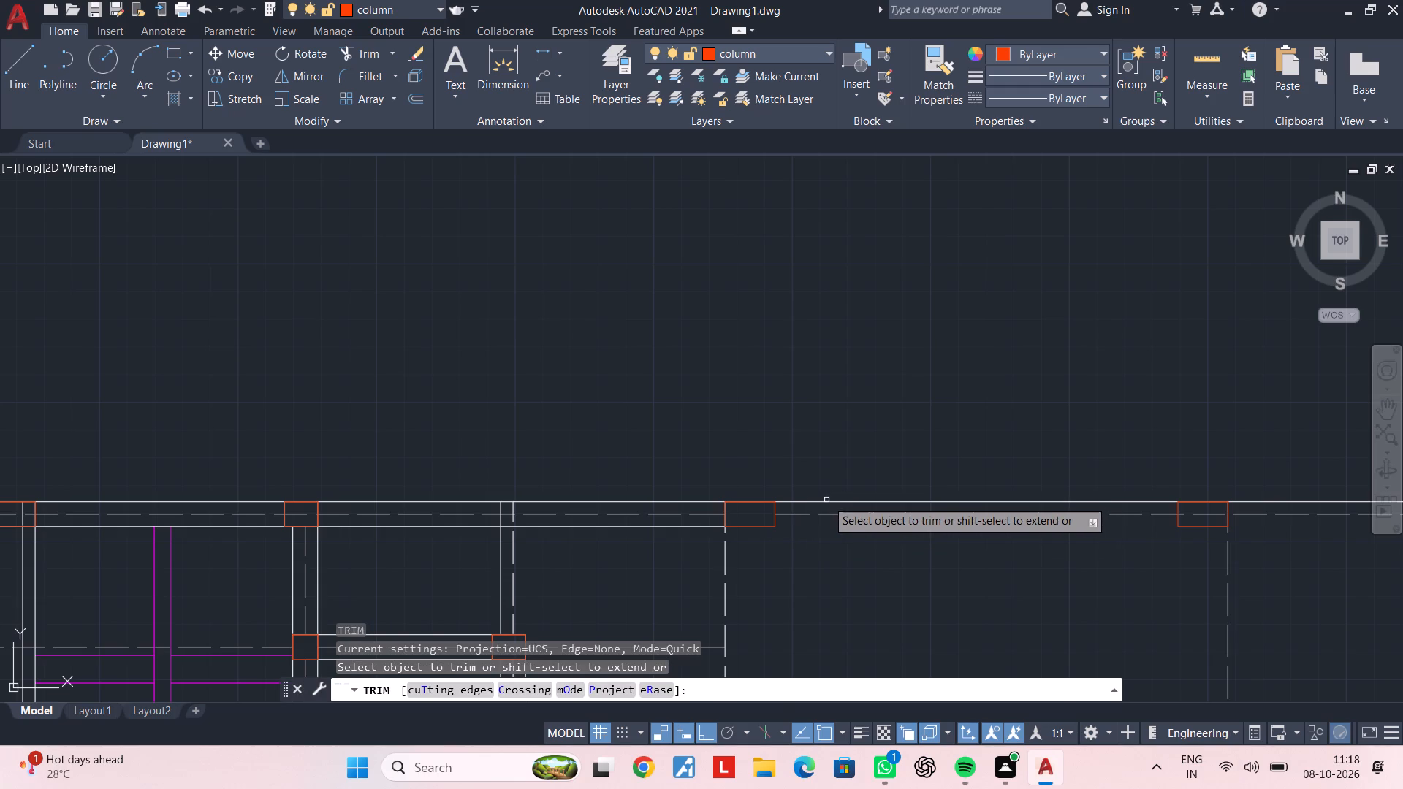
left_click(746, 501)
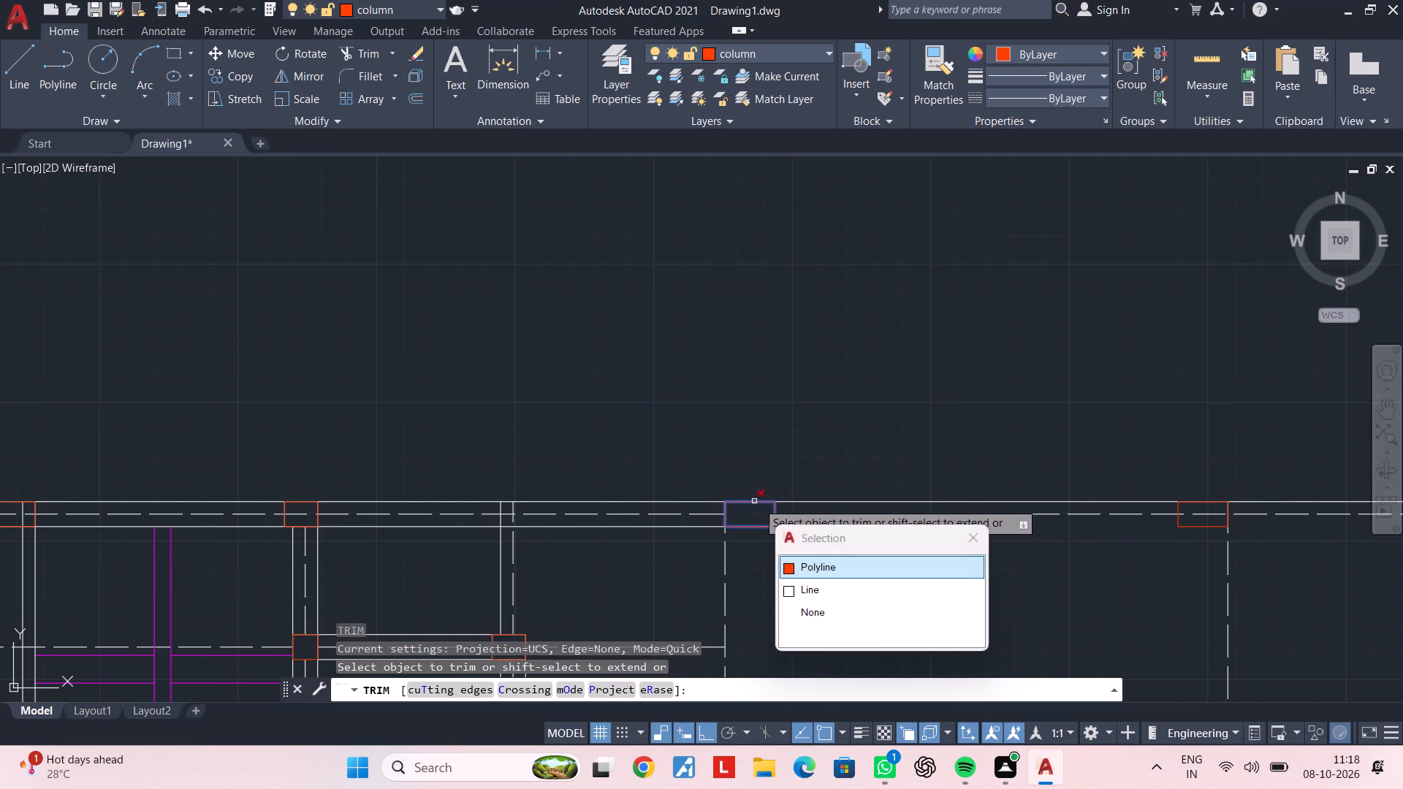
left_click(813, 590)
key("Escape")
key("Escape")
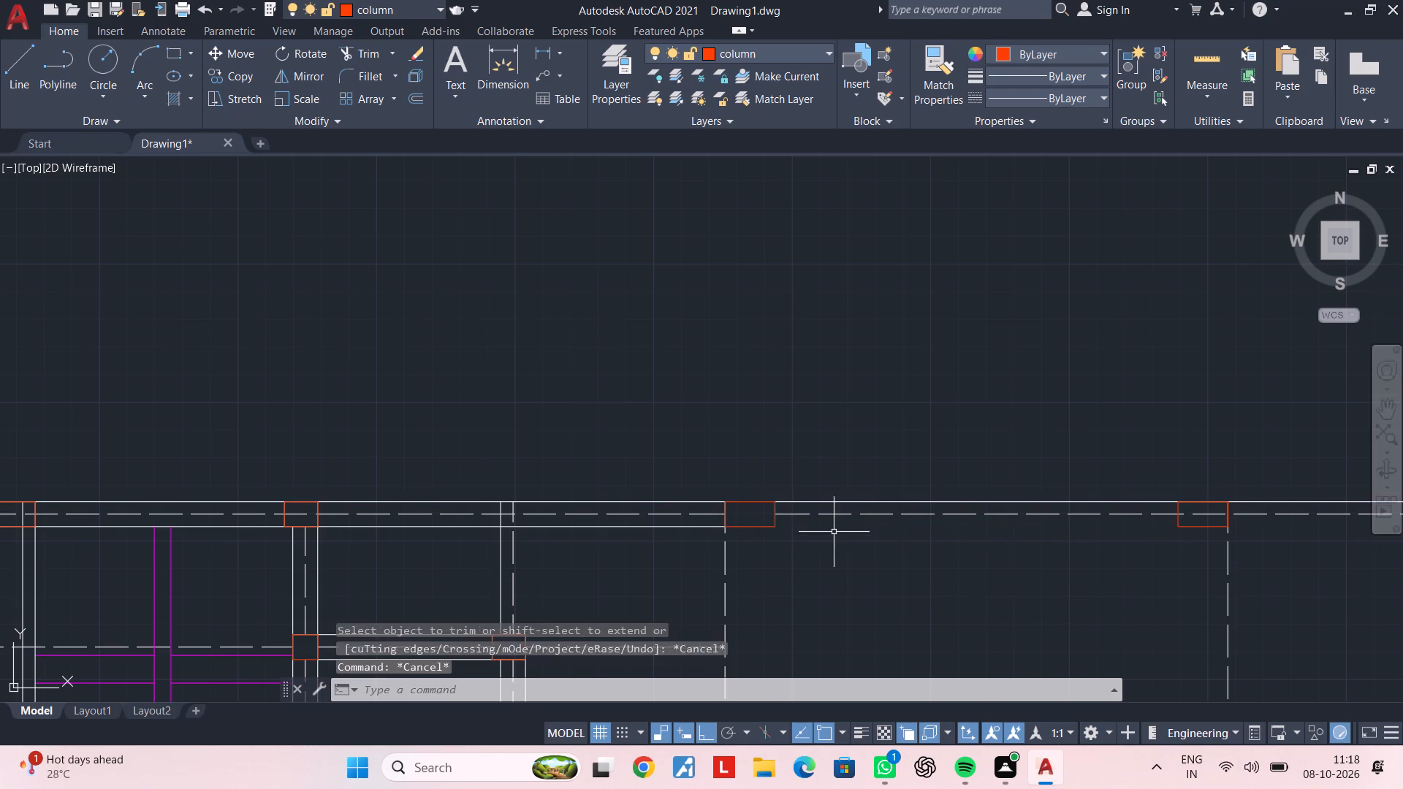
key("Escape")
Match the eastern segment of the top boundary line to the magenta east boundary line's properties.
left_click(864, 503)
scroll(959, 598, "down", 1)
middle_click_drag(924, 588, 668, 510)
key("Escape")
key("Escape")
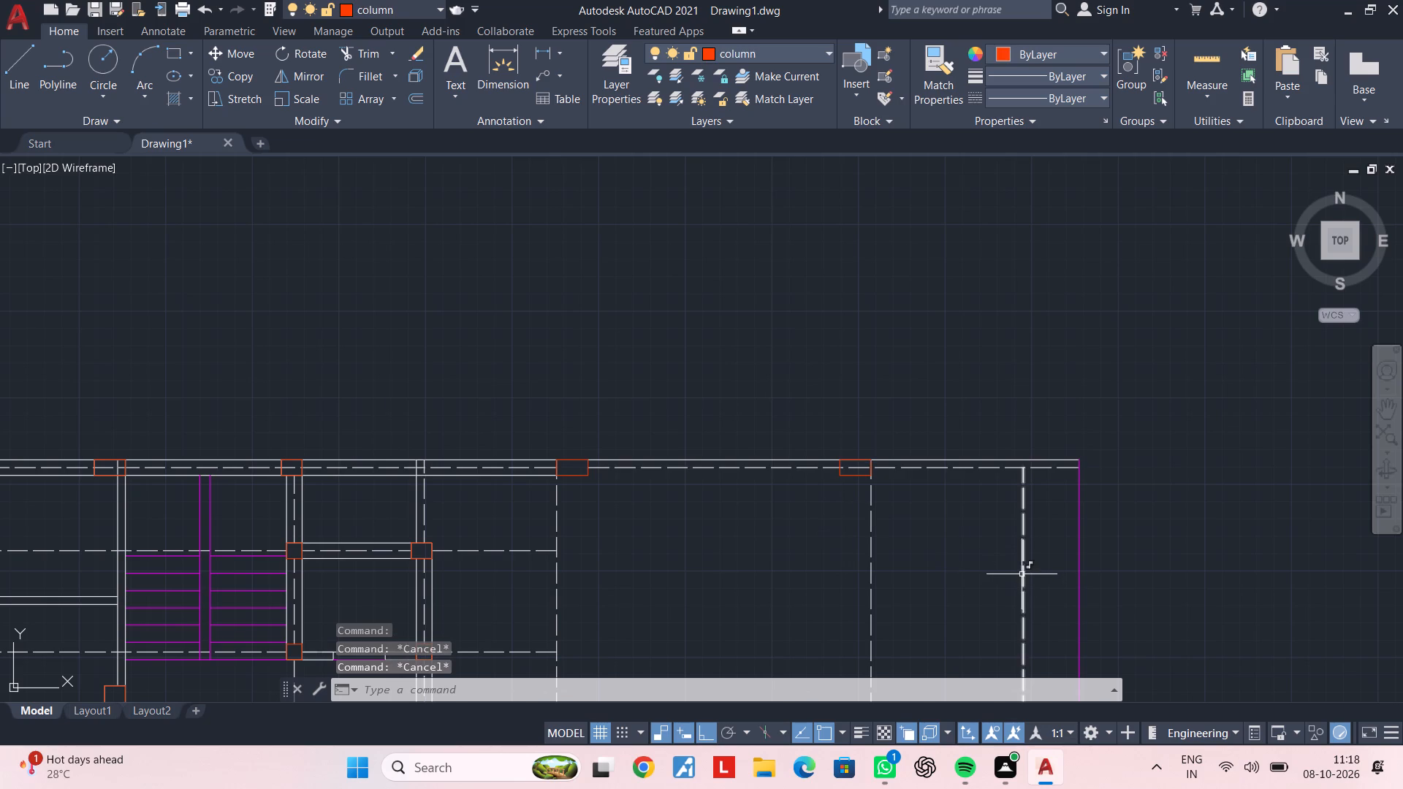
key("m")
type("a")
key("space")
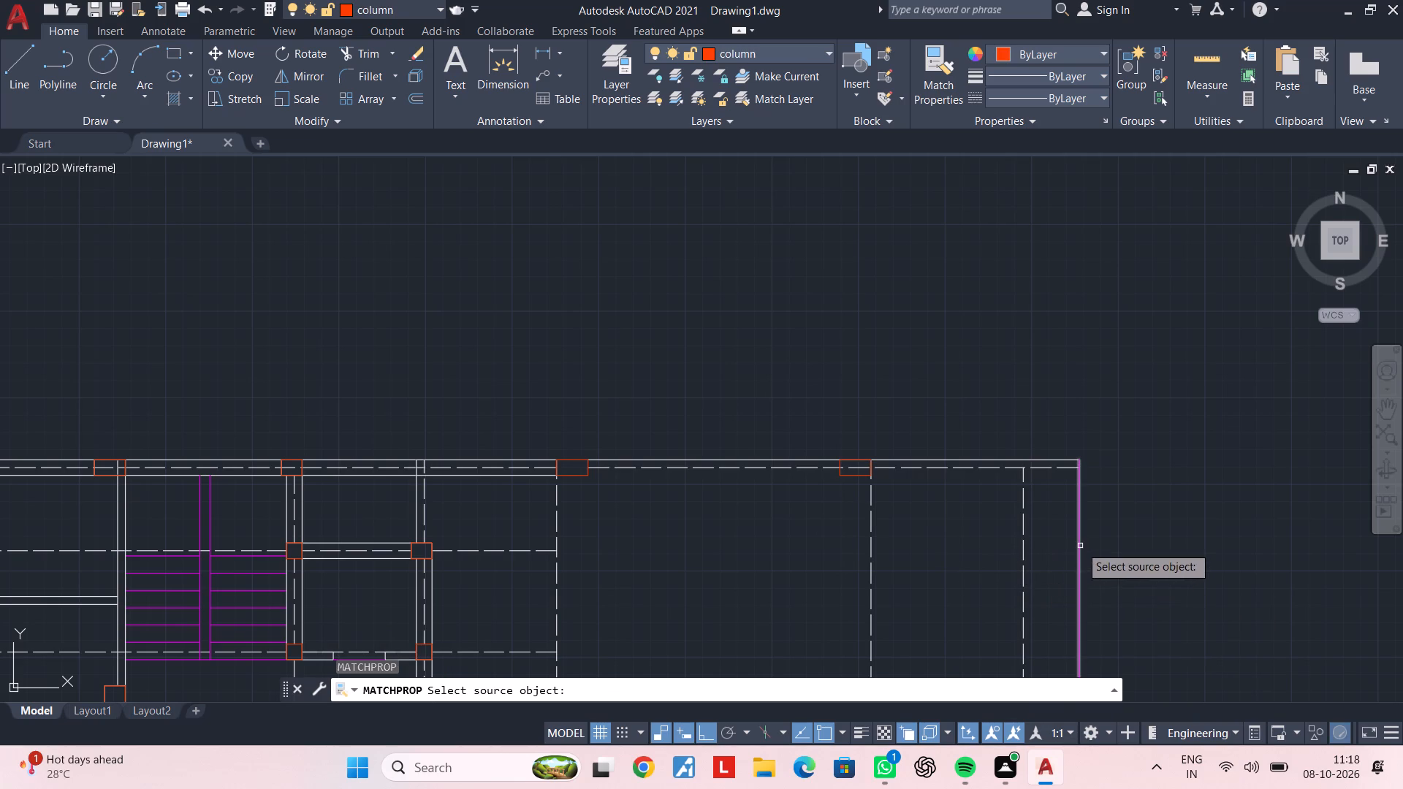
left_click(1080, 546)
left_click(1041, 460)
key("Escape")
scroll(767, 576, "down", 1)
middle_click_drag(798, 541, 829, 488)
key("Escape")
middle_click_drag(815, 478, 827, 434)
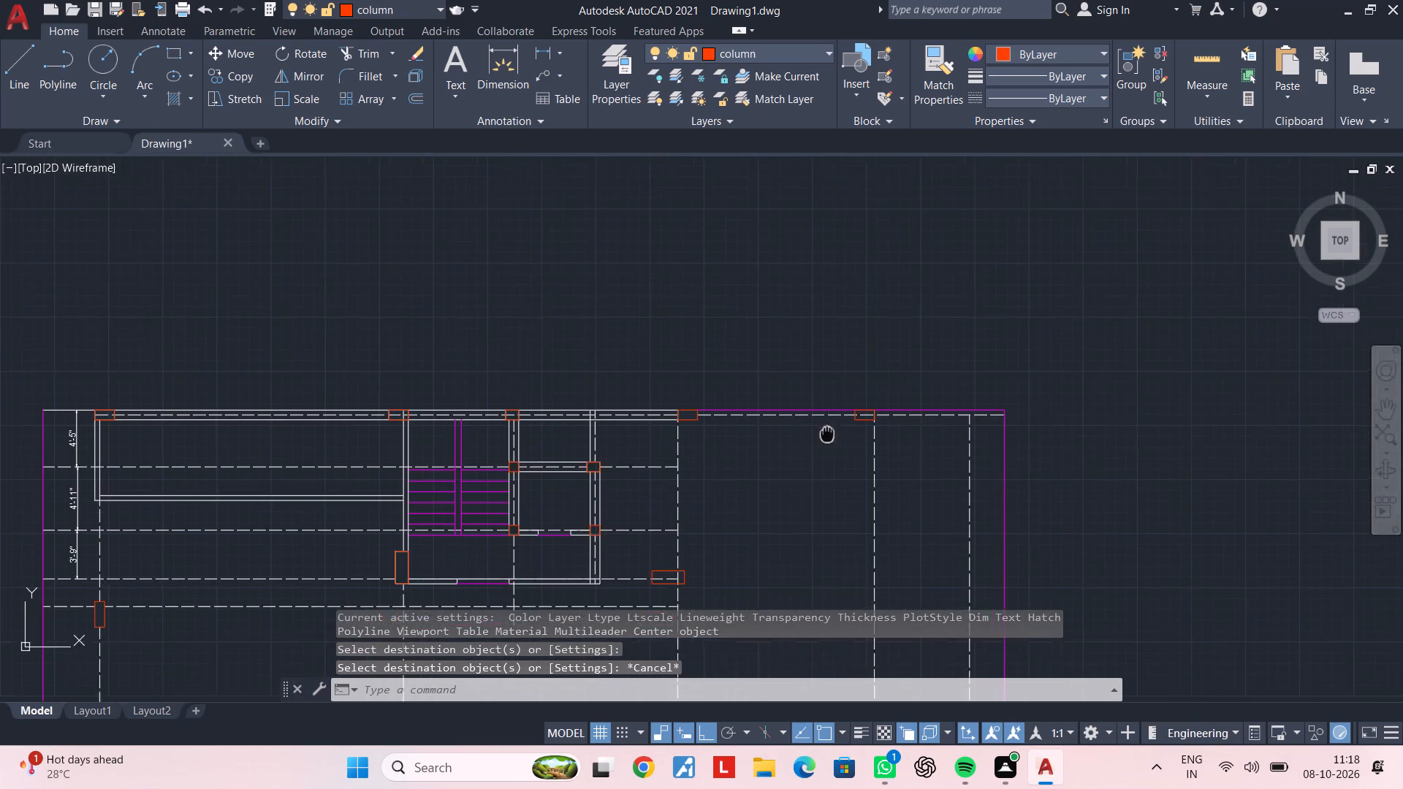
key("Escape")
Look over the whole plan from the top edge to the bottom boundary, including the eastern bay.
middle_click_drag(827, 434, 828, 430)
scroll(815, 432, "up", 2)
middle_click_drag(775, 476, 837, 419)
scroll(842, 465, "down", 2)
middle_click_drag(832, 541, 827, 301)
middle_click_drag(826, 422, 831, 332)
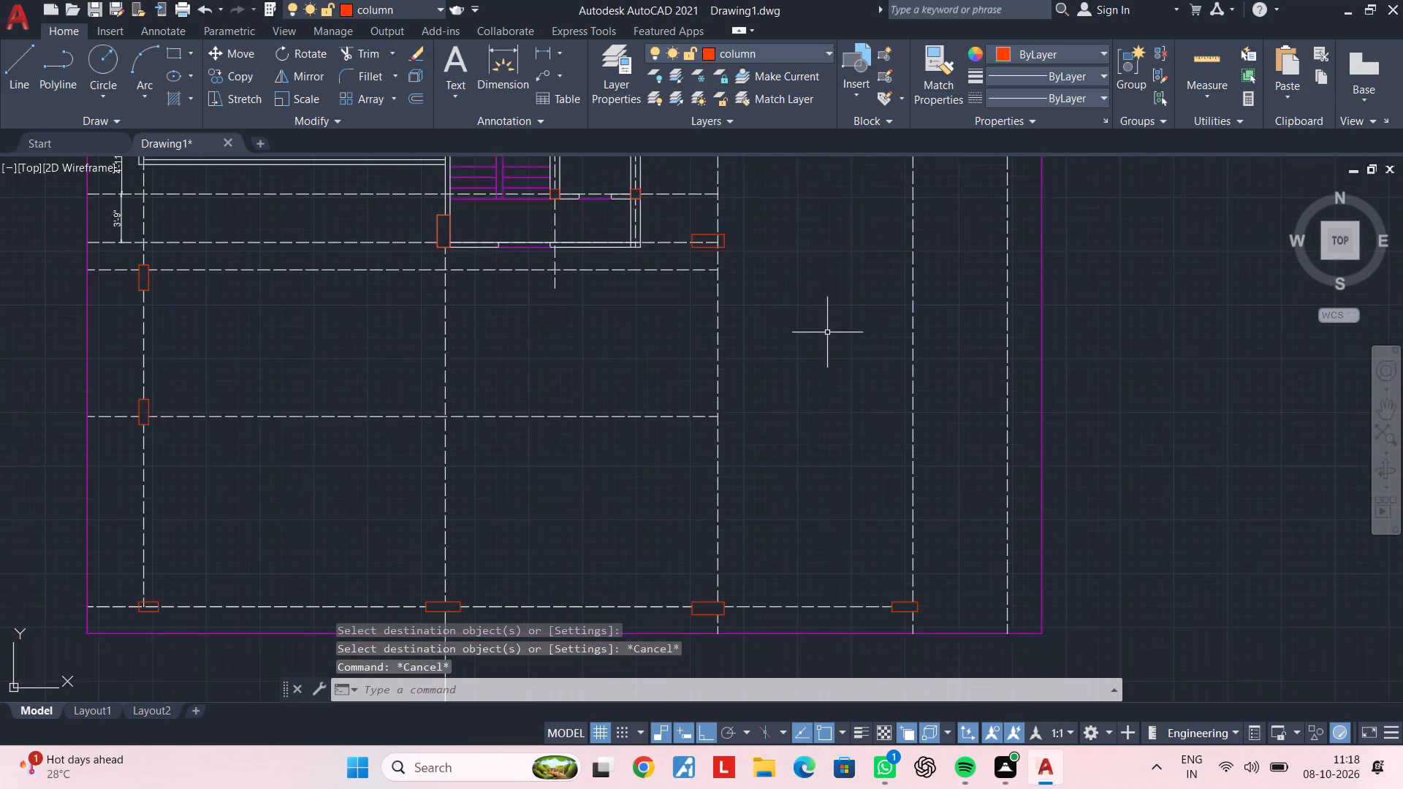
scroll(827, 344, "down", 1)
middle_click_drag(828, 347, 834, 420)
key("Escape")
key("Escape")
key("Escape")
key("Escape")
key("Escape")
key("Escape")
middle_click_drag(837, 419, 823, 446)
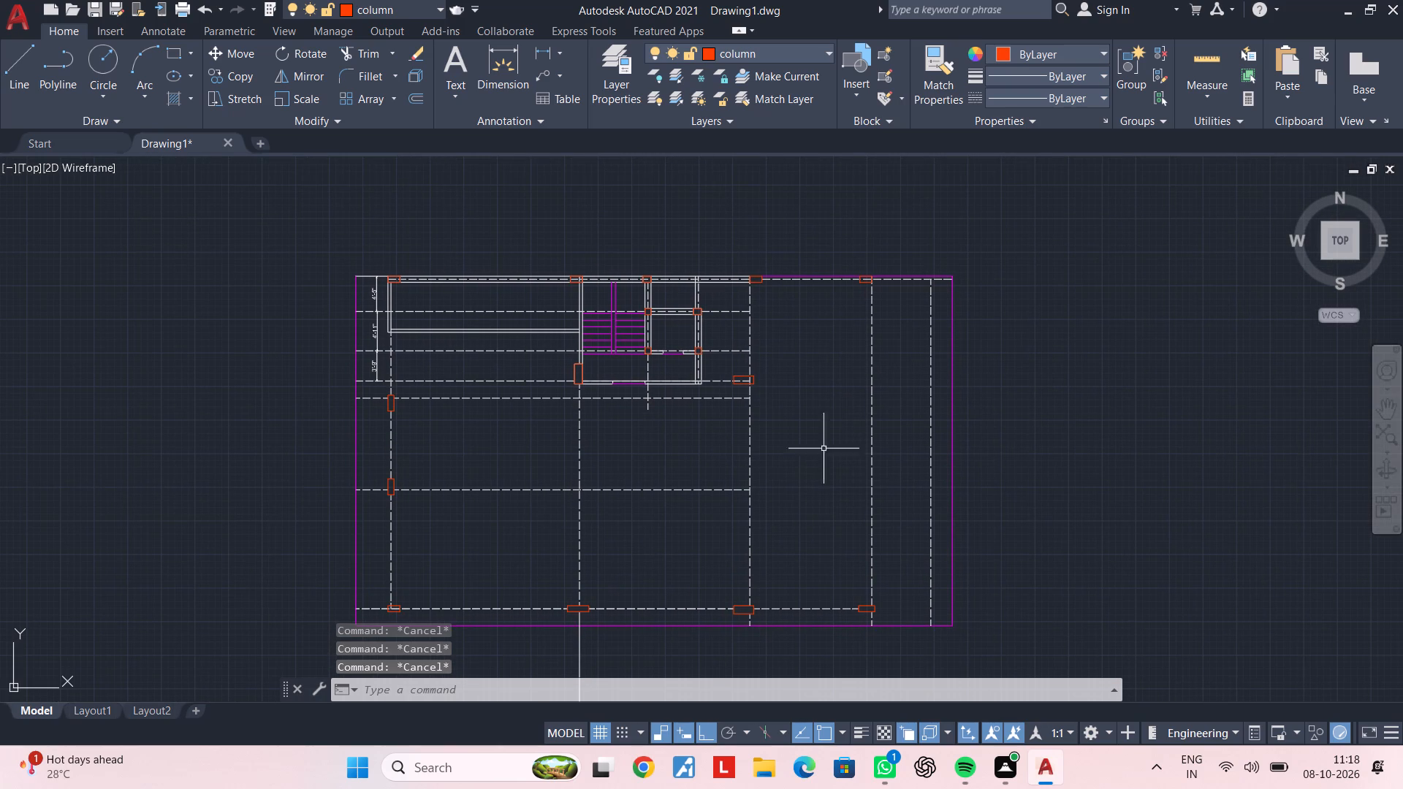
middle_click_drag(807, 477, 734, 531)
key("Escape")
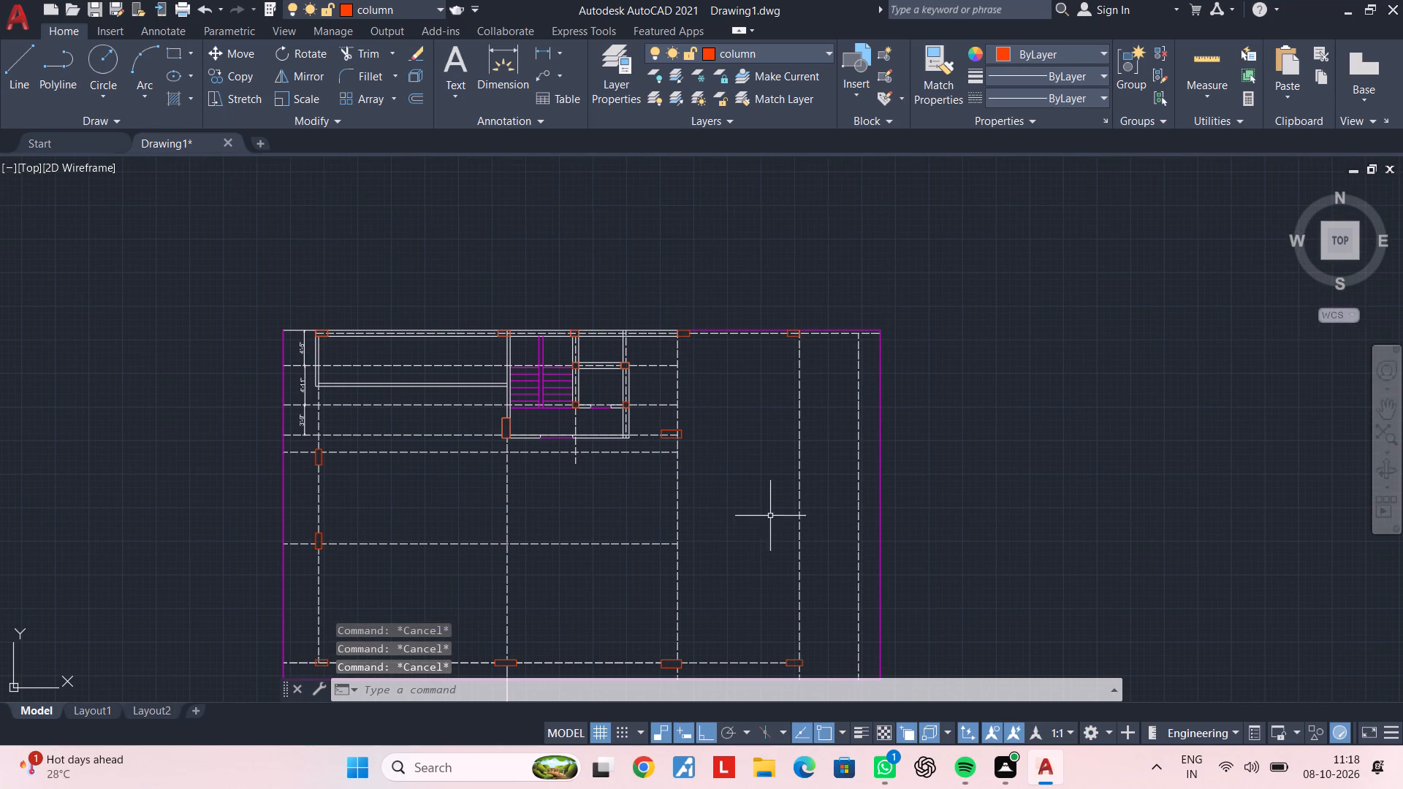
key("Escape")
key("Escape")
key("Escape")
Offset the top centreline's eastern segment 17'6" south into the eastern bay.
type("of")
key("space")
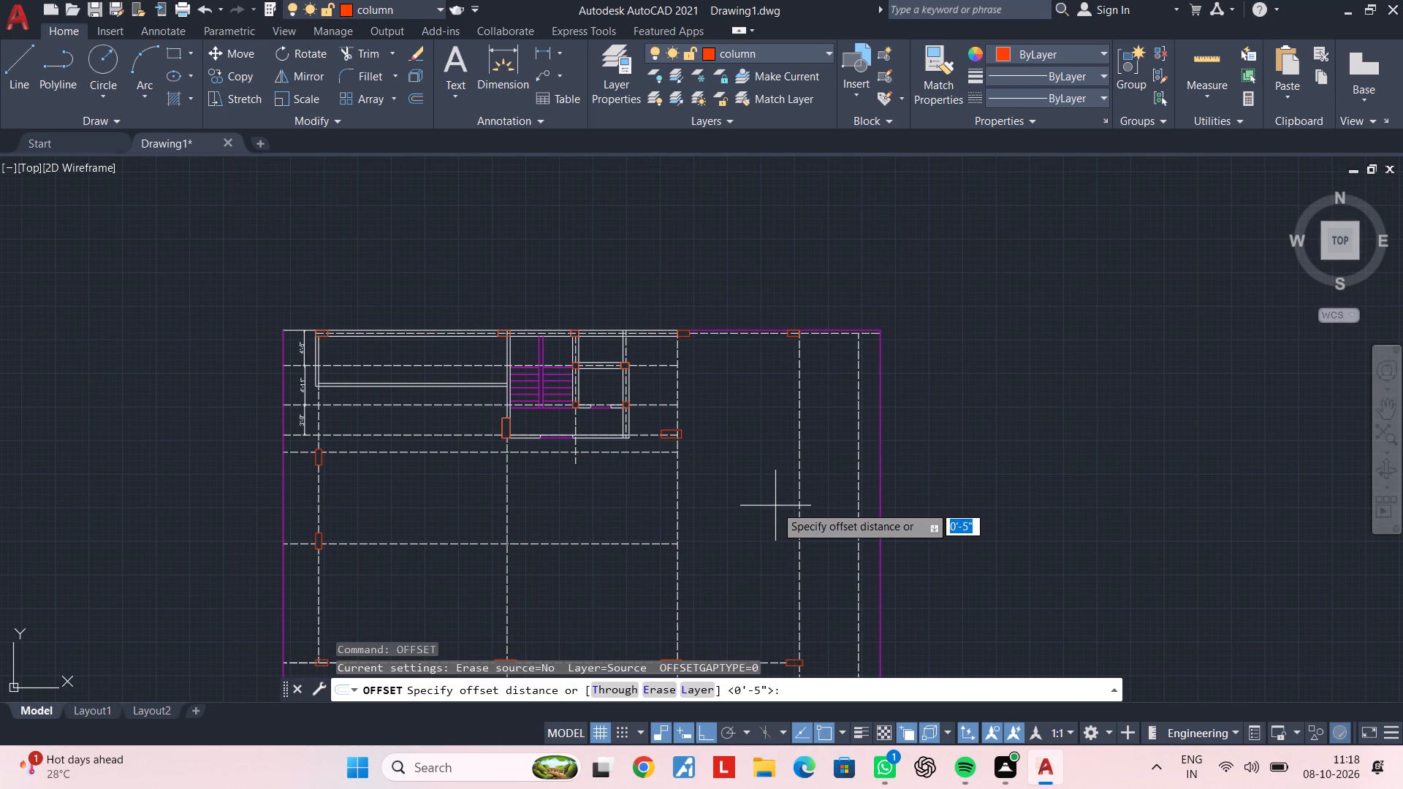
type("17'6\"")
key("Return")
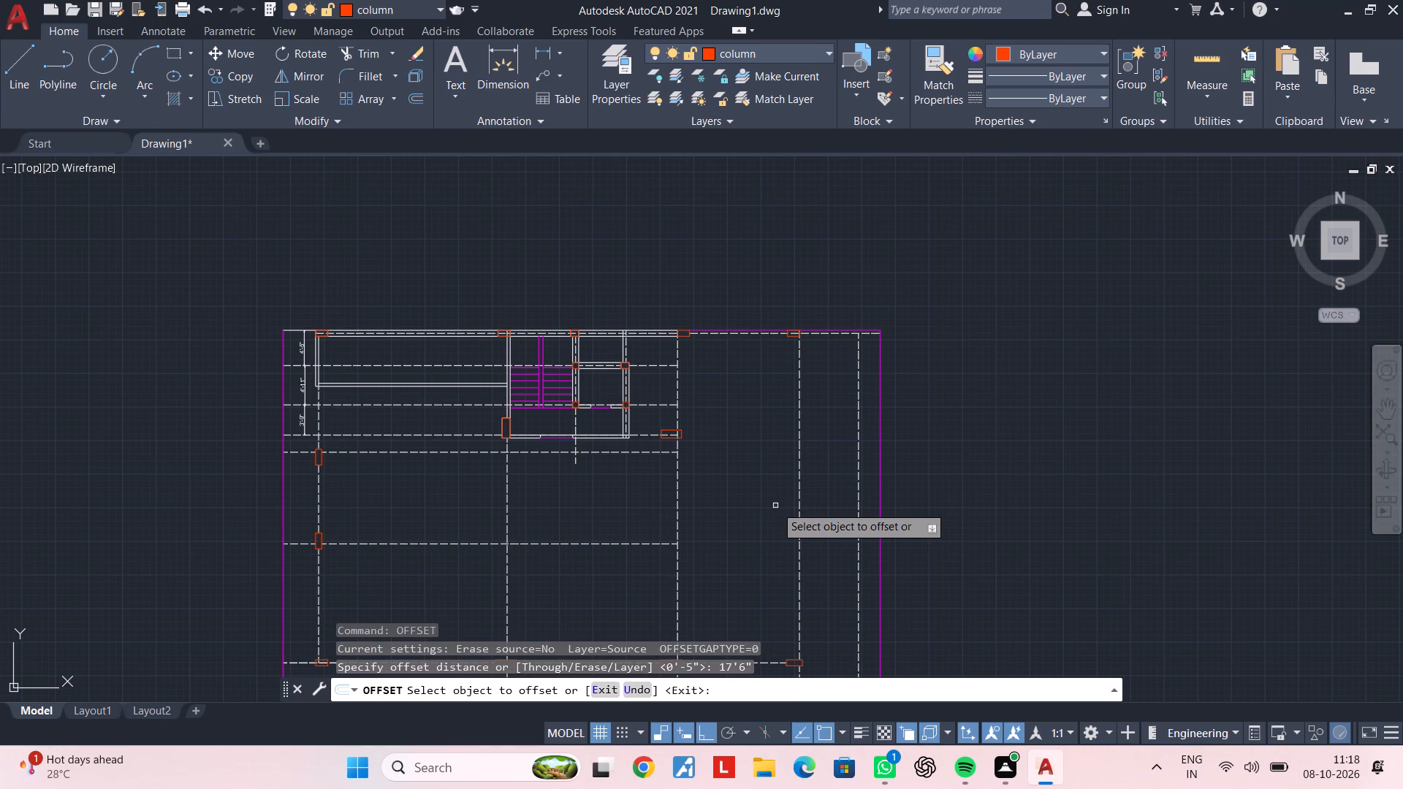
scroll(879, 296, "up", 1)
left_click(823, 354)
scroll(839, 435, "down", 2)
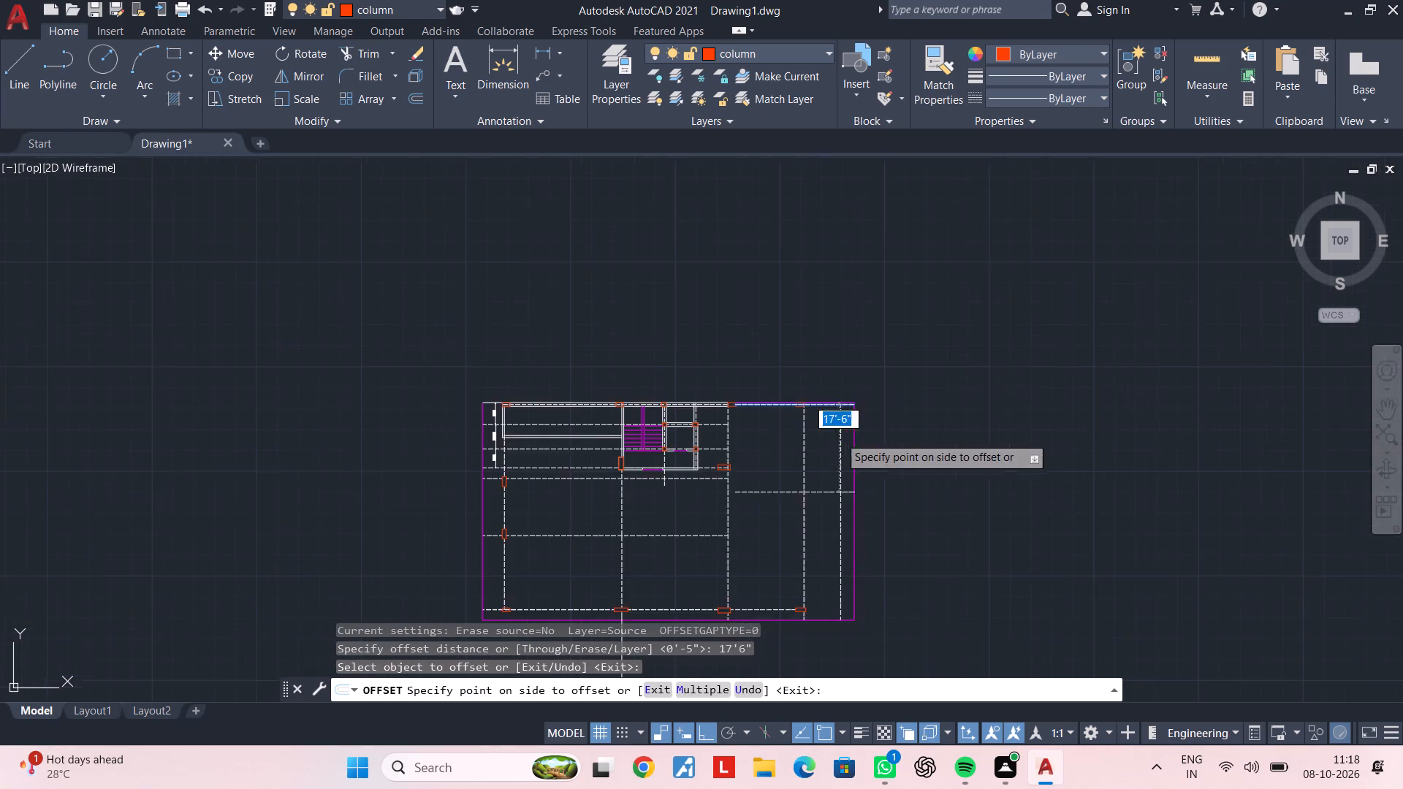
middle_click_drag(839, 436, 850, 336)
scroll(824, 434, "up", 2)
left_click(823, 392)
middle_click_drag(715, 425, 739, 425)
key("Escape")
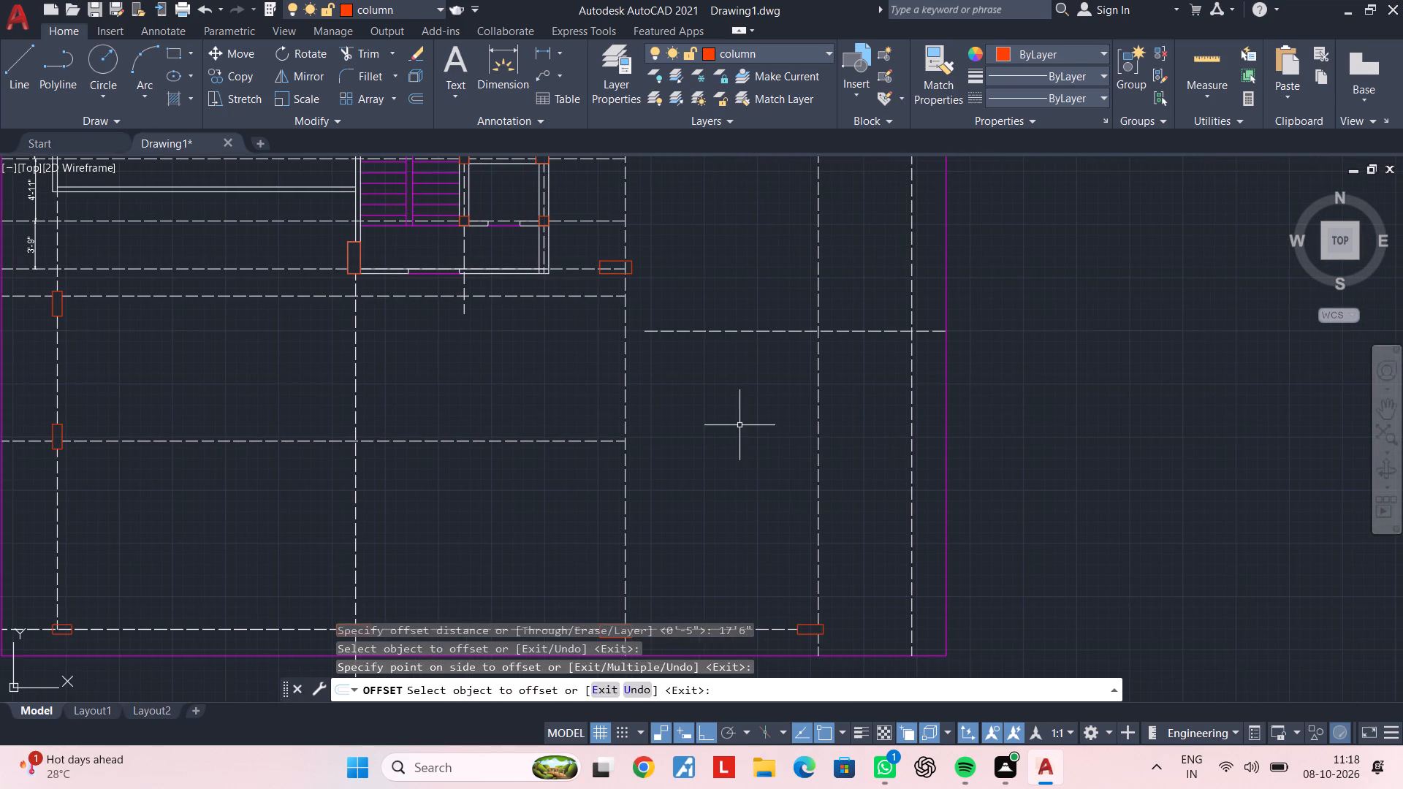
key("Escape")
Extend the new horizontal centreline west to meet the vertical centreline at the eastern bay's west side.
type("ex")
key("space")
left_click(741, 286)
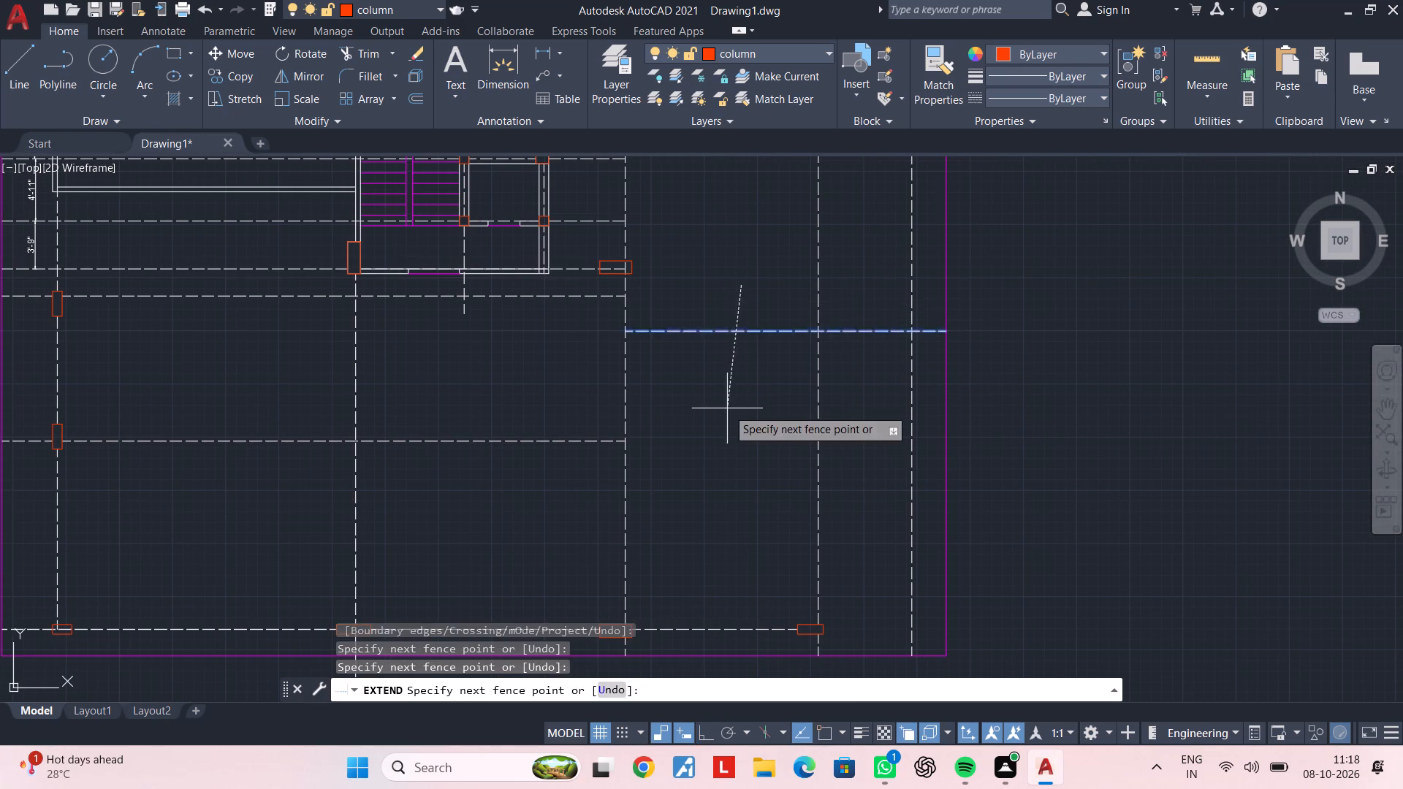
left_click(727, 409)
key("Escape")
middle_click_drag(672, 387, 752, 405)
key("Escape")
scroll(720, 353, "up", 3)
middle_click_drag(721, 359, 796, 389)
key("Escape")
key("Escape")
key("Escape")
key("Escape")
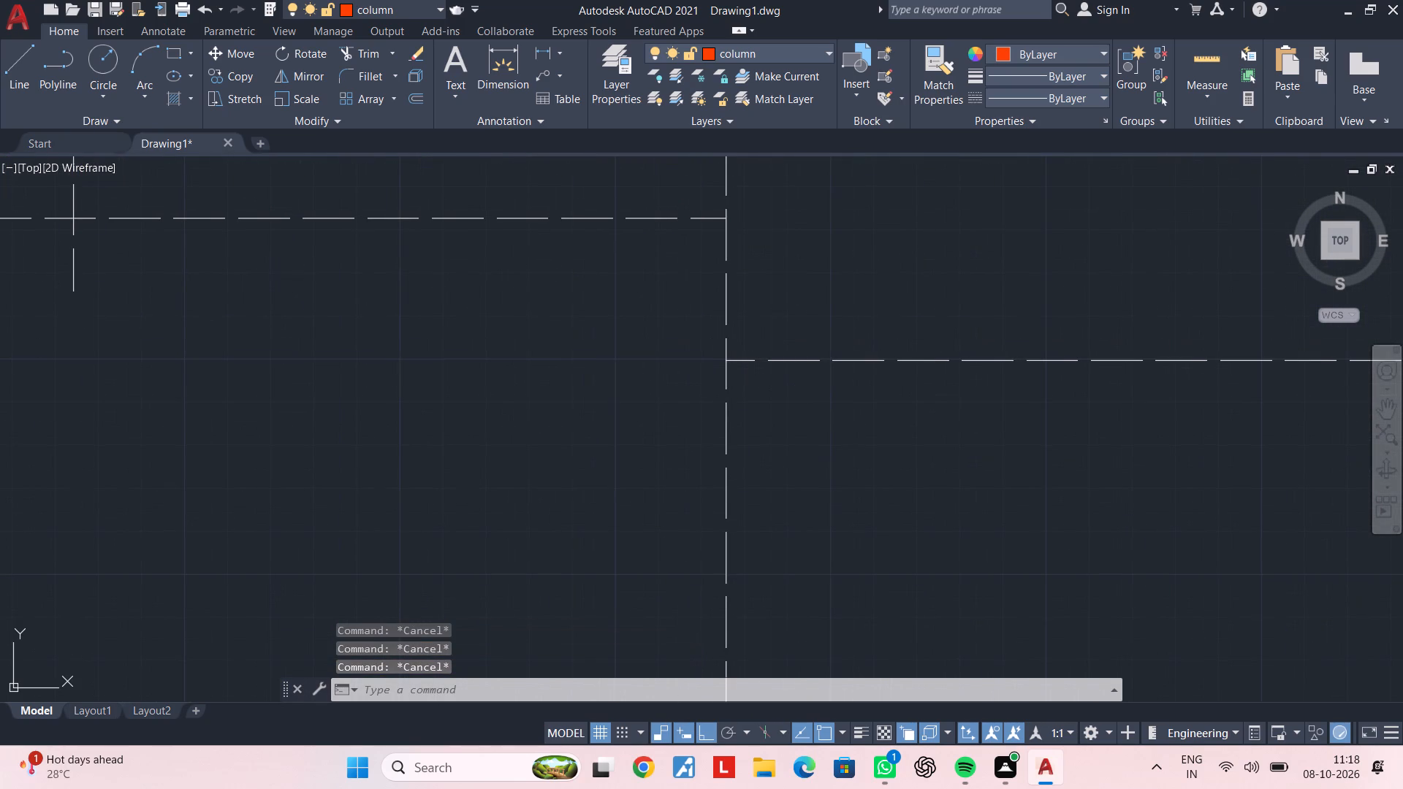
key("Escape")
scroll(875, 408, "down", 2)
middle_click_drag(1098, 475, 824, 488)
scroll(885, 457, "up", 1)
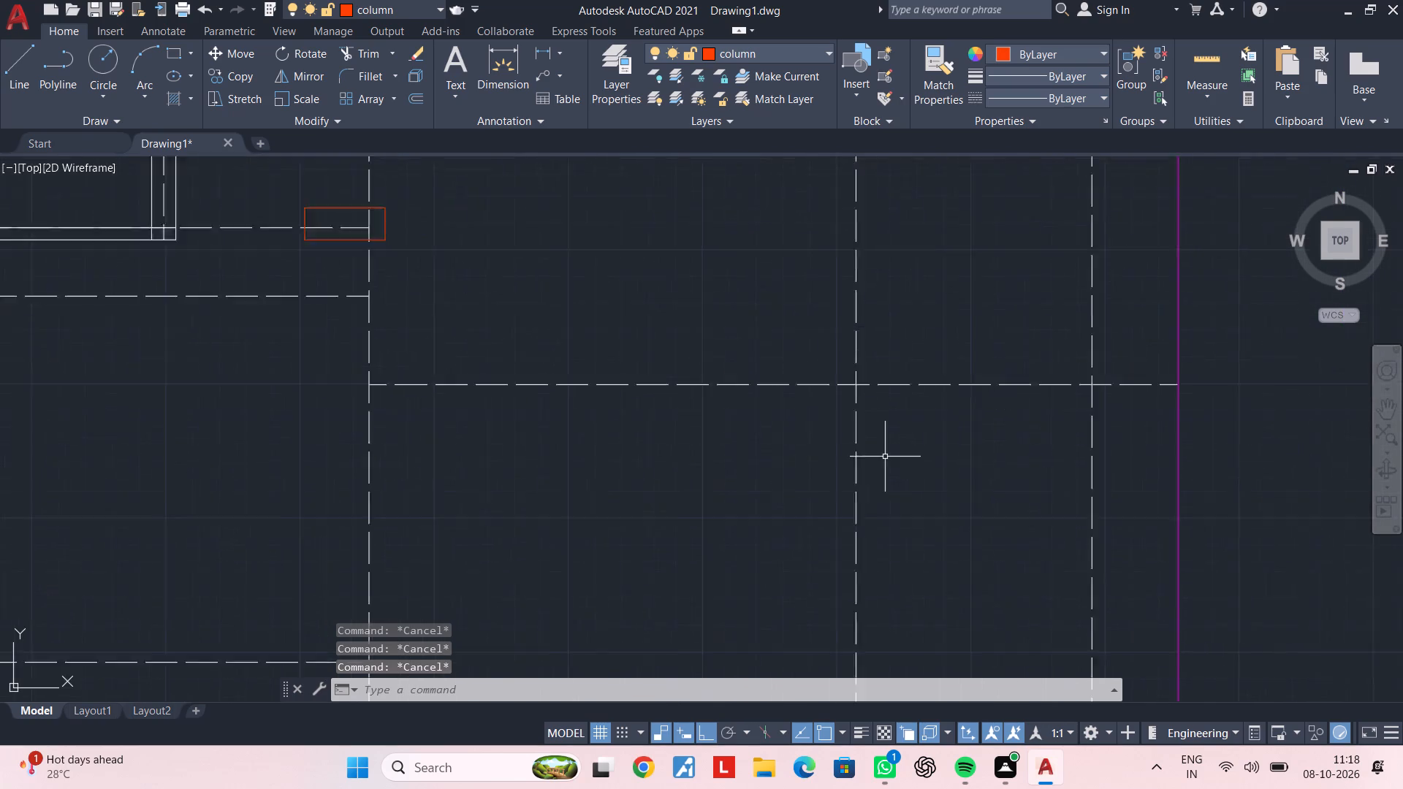
Offset the eastern bay's new horizontal centreline 7.5" south as a column guide.
scroll(886, 455, "up", 1)
middle_click_drag(883, 444, 870, 508)
key("Escape")
key("Escape")
key("Escape")
key("Escape")
key("Escape")
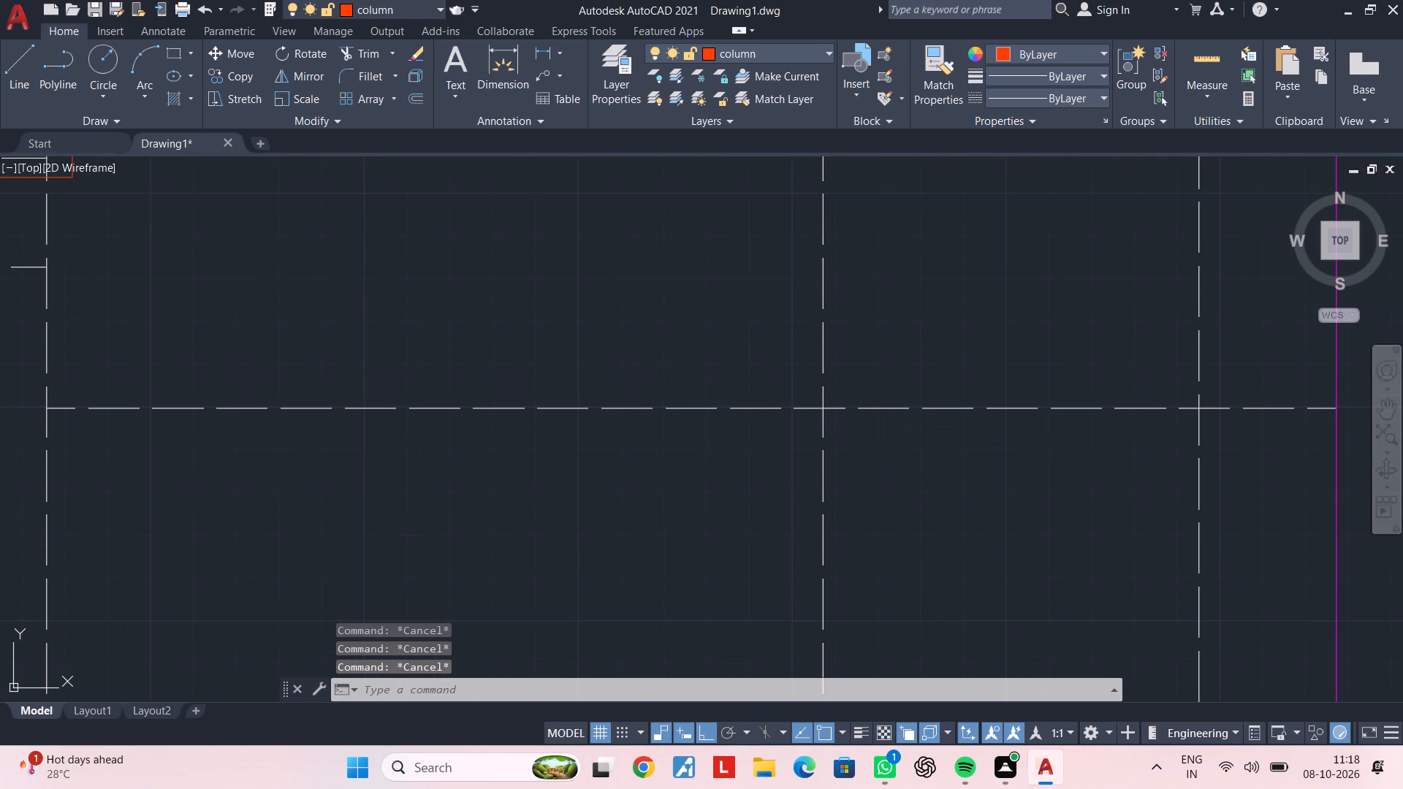
type("of")
key("space")
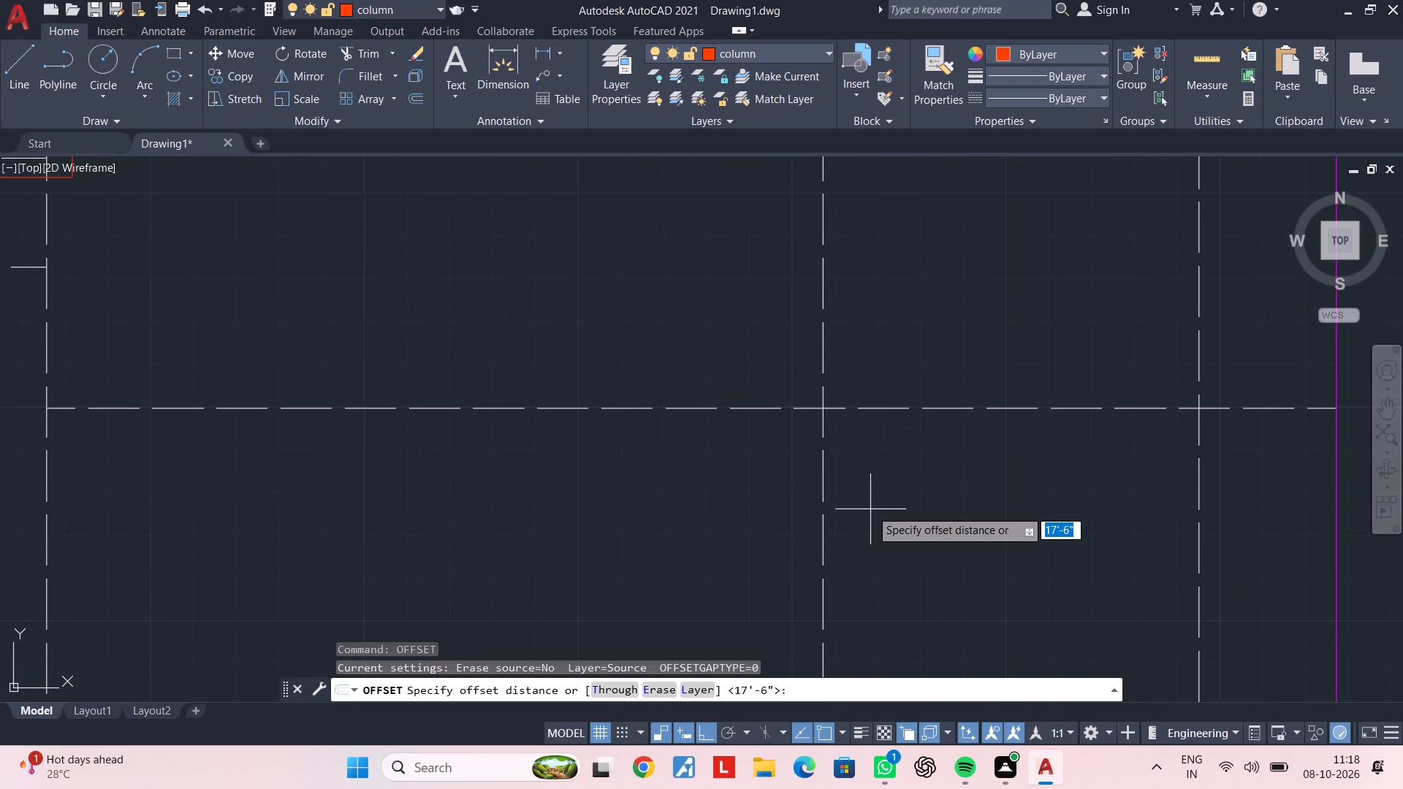
type("7.5\"")
key("Return")
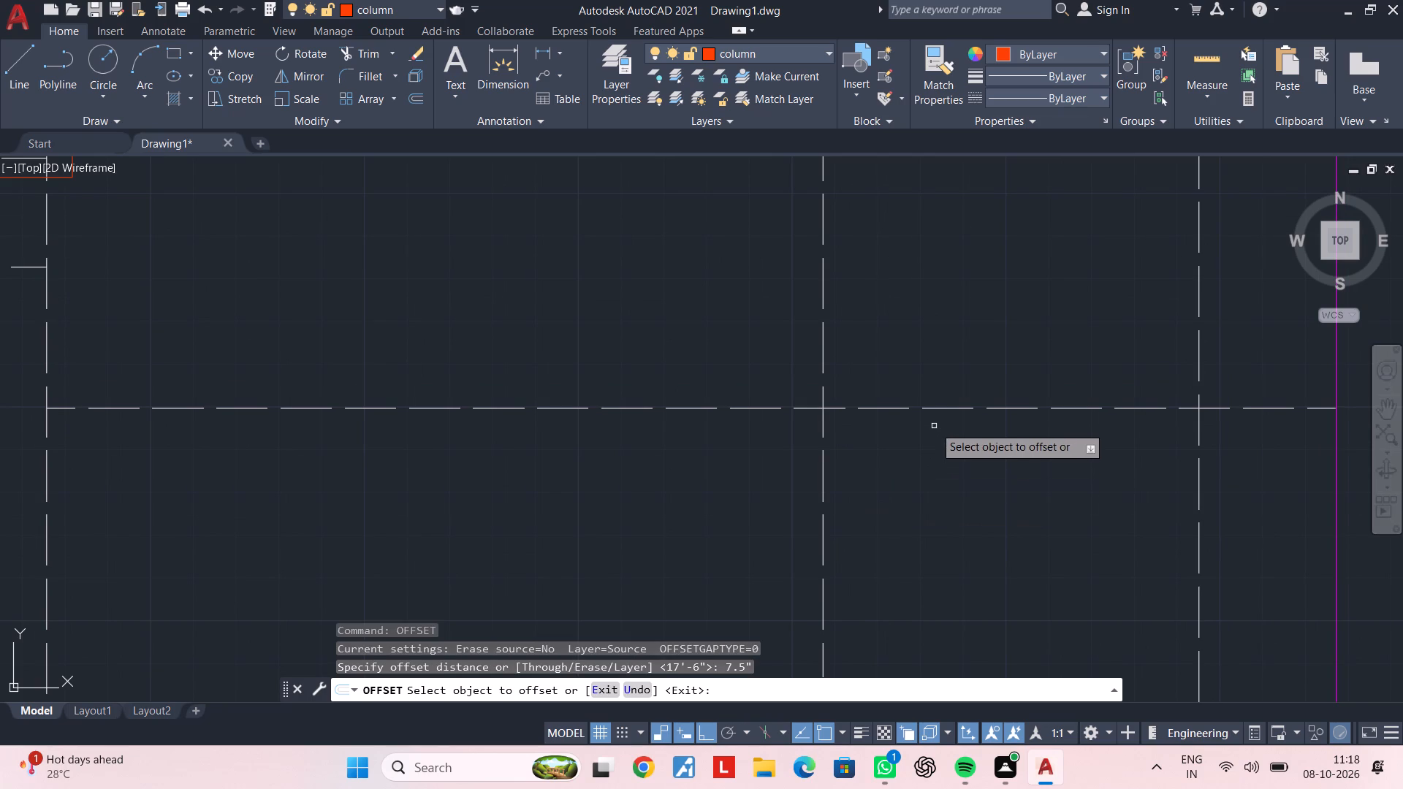
left_click(932, 411)
left_click(929, 444)
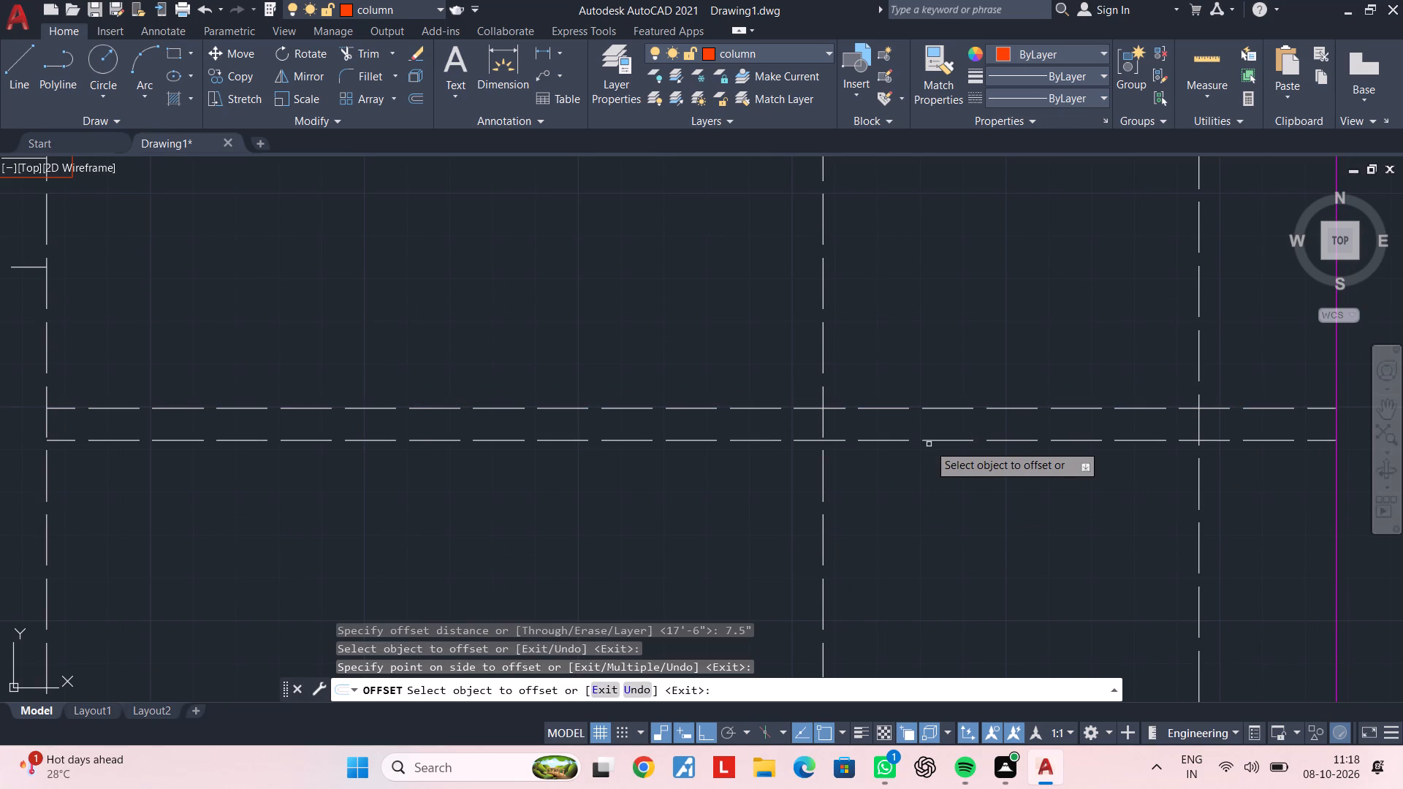
Offset the eastern bay's horizontal centreline 4.5" north as the second column guide.
key("space")
key("space")
type("4.5\"")
key("Return")
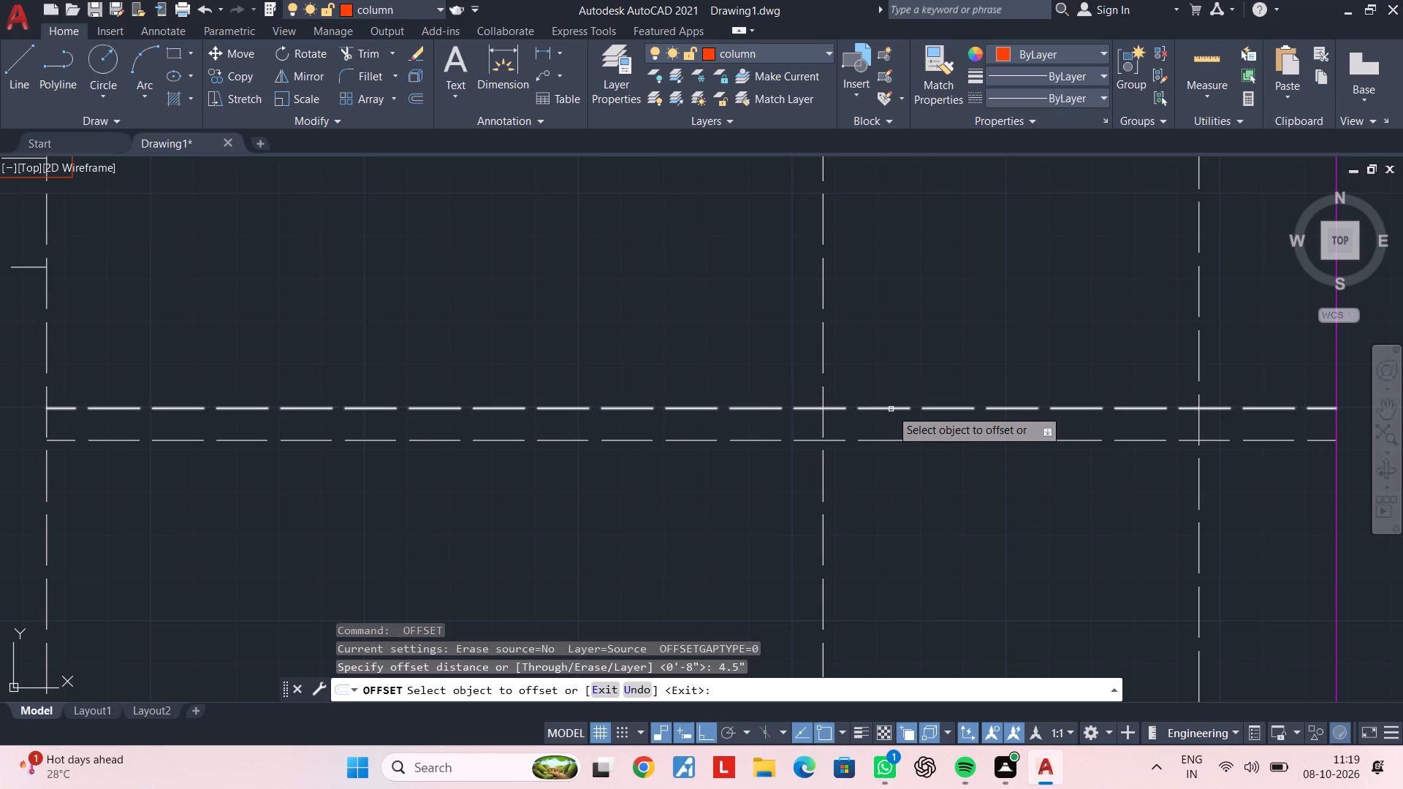
left_click(891, 409)
left_click(904, 348)
Offset the vertical centreline through the middle of the eastern bay 1'7.5" west as a column guide.
key("space")
key("space")
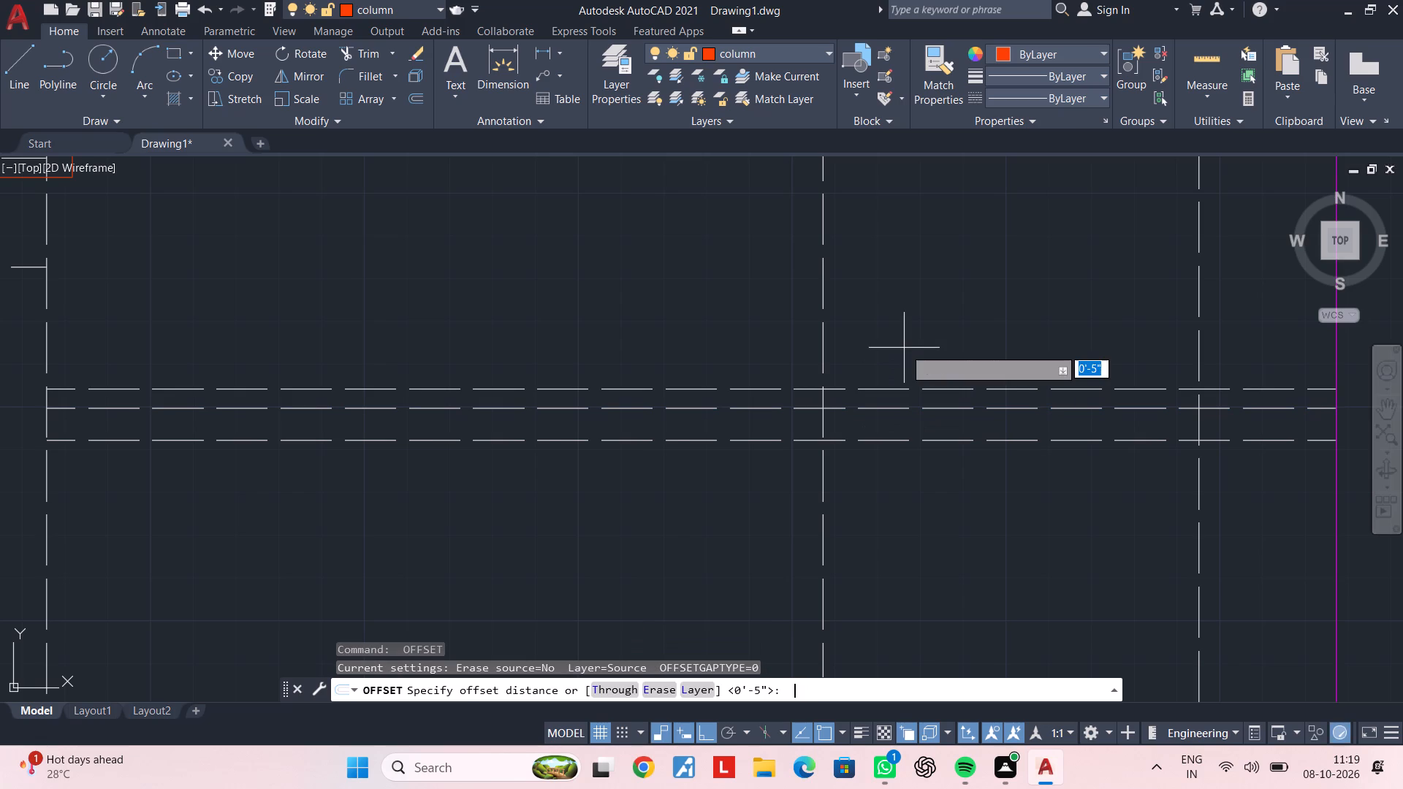
key("4")
key("BackSpace")
type("1'7")
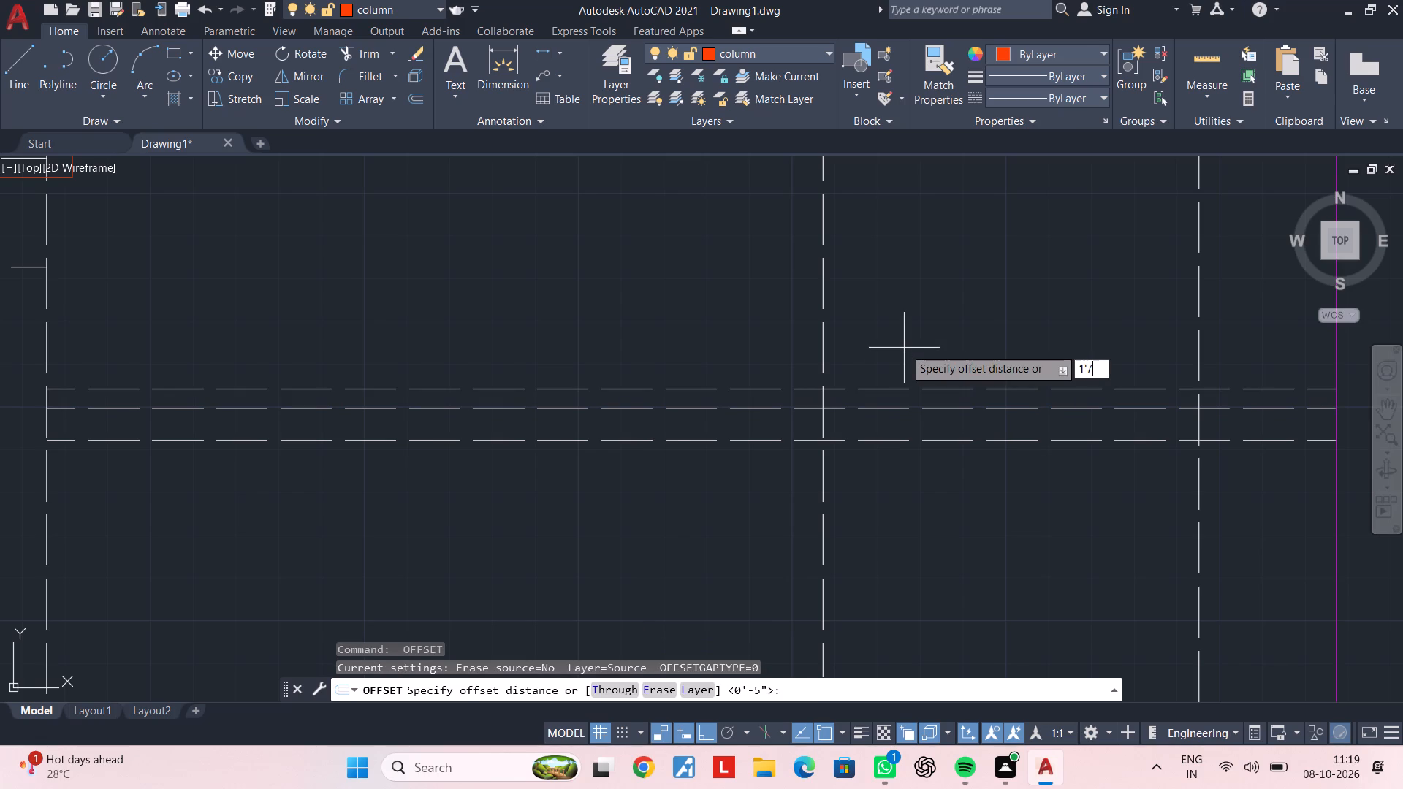
type(".5\"")
key("Return")
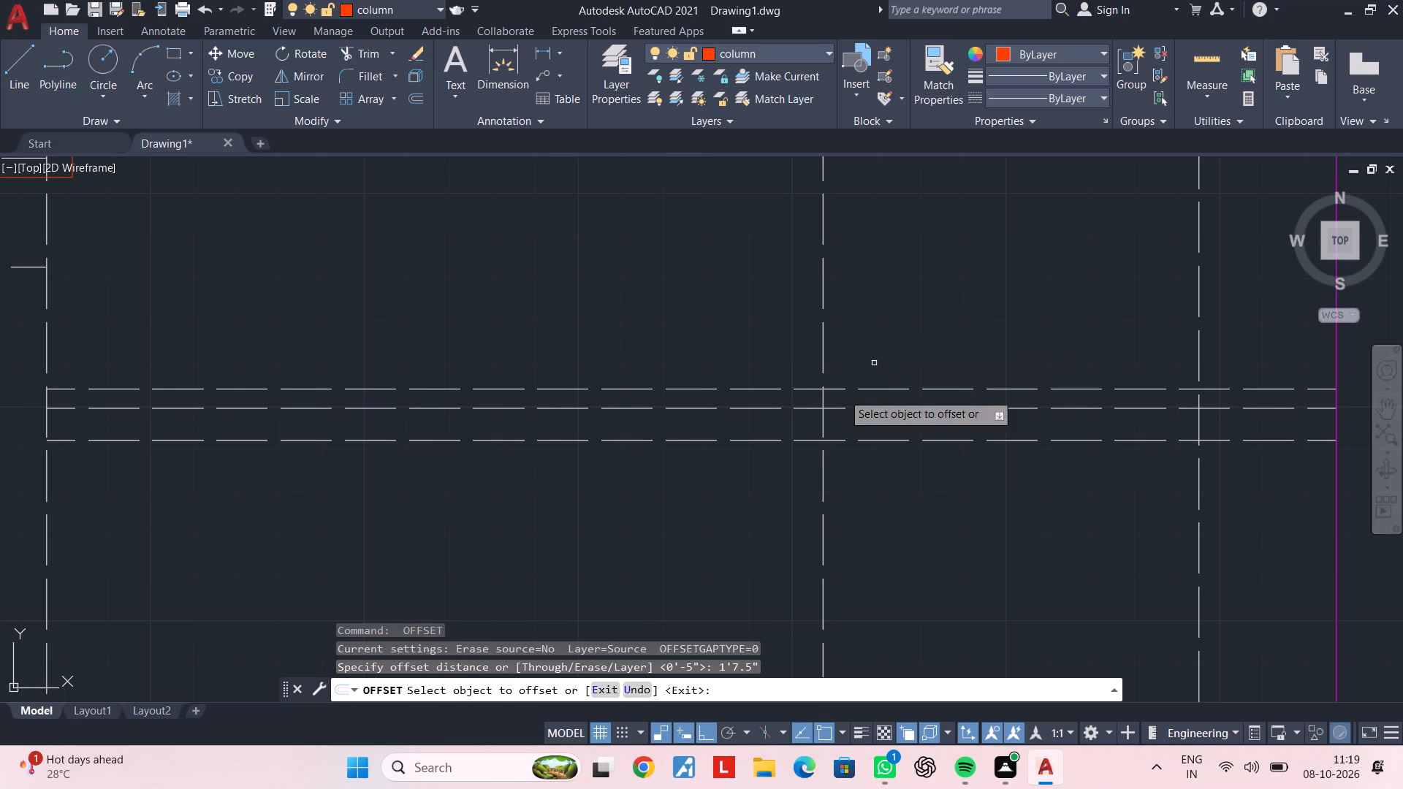
left_click(822, 428)
left_click(747, 428)
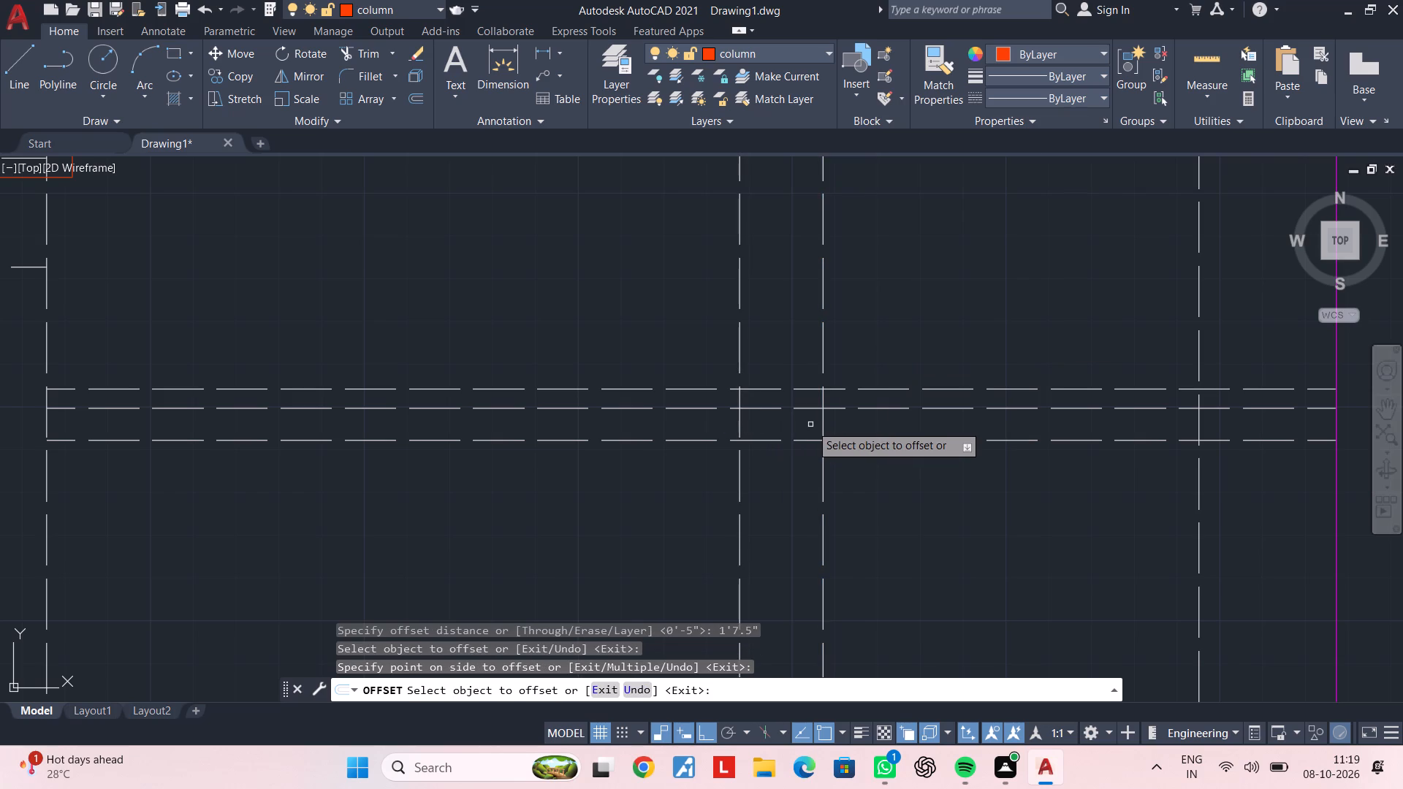
Offset the same eastern-bay vertical centreline 4.5" east as the opposite column guide.
key("space")
key("space")
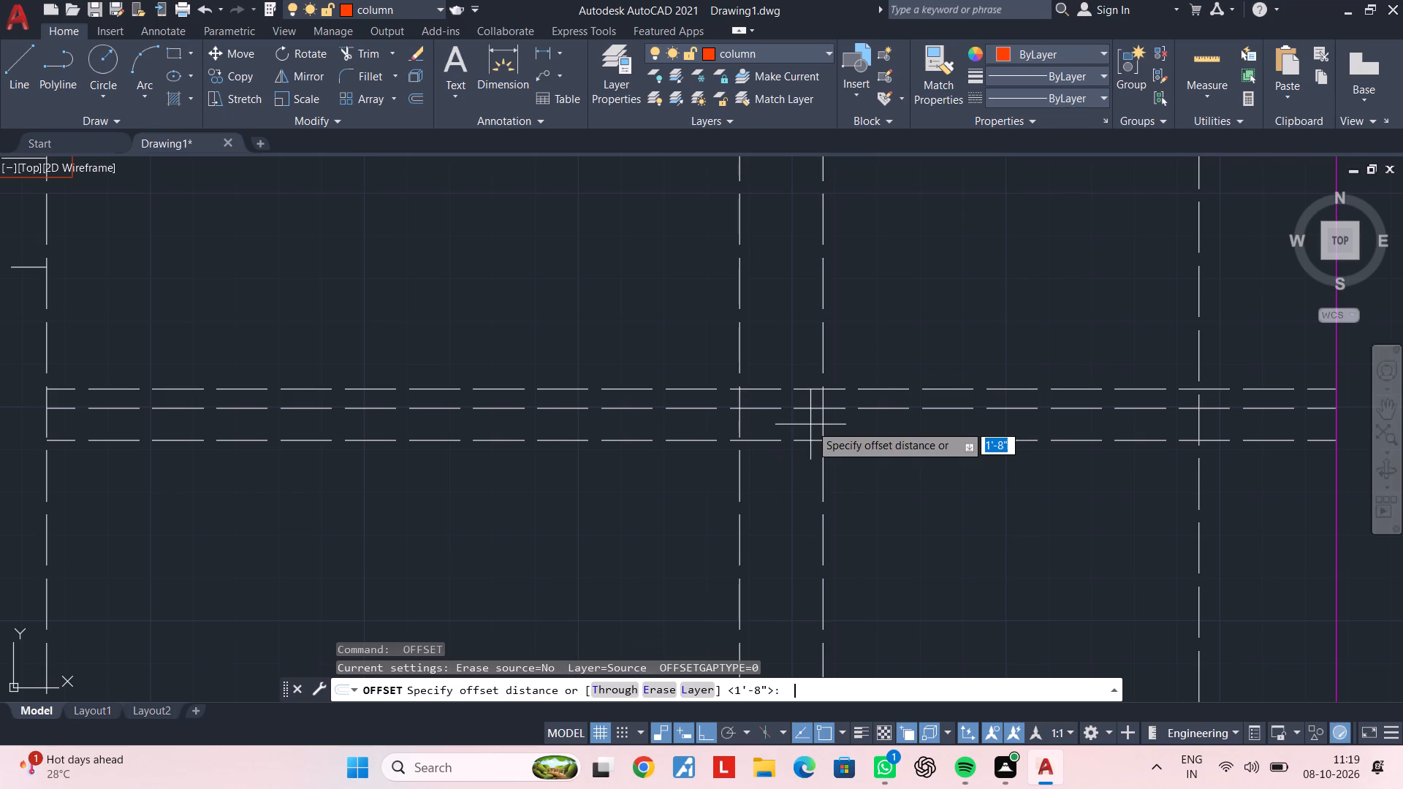
type("4.5\"")
key("Return")
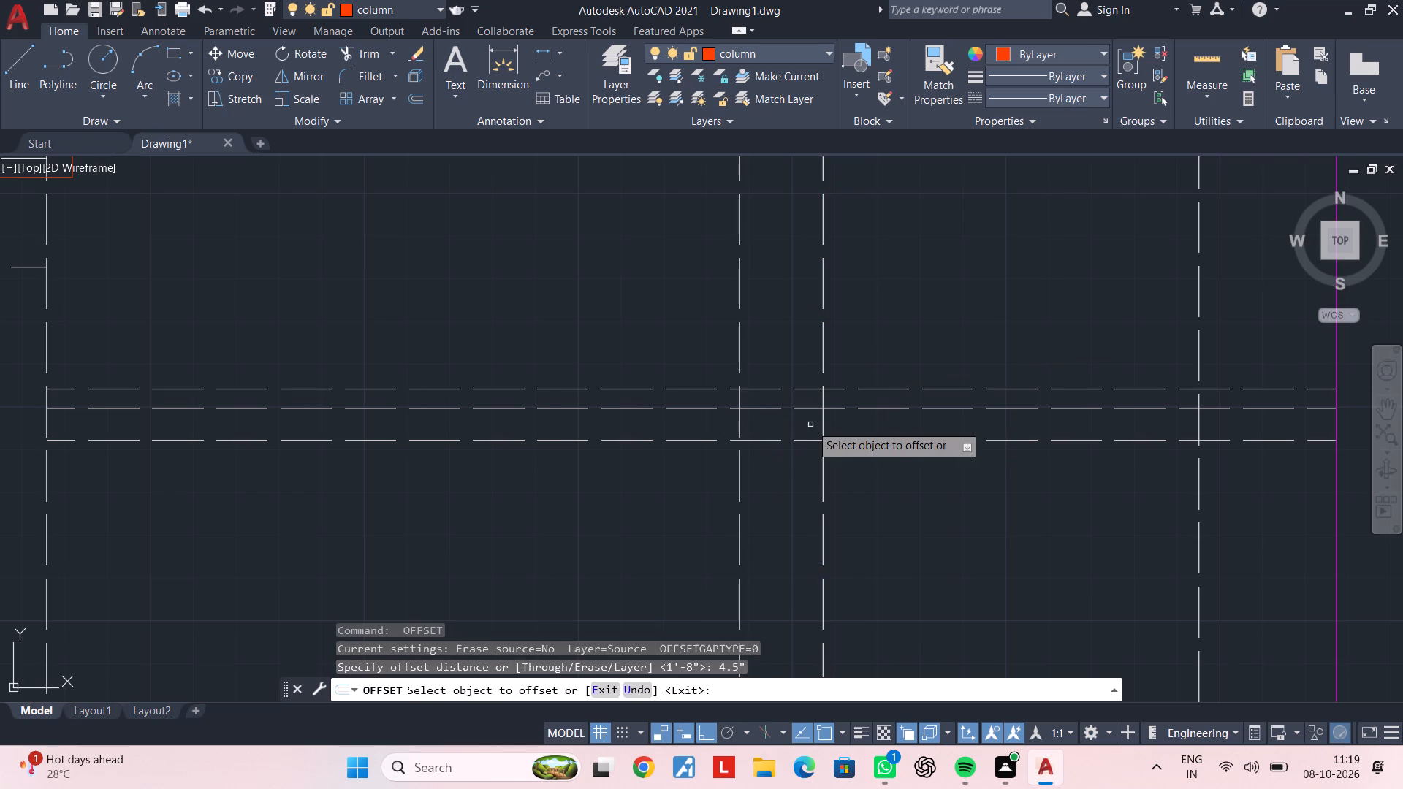
left_click(821, 420)
left_click(902, 416)
key("Escape")
key("Escape")
key("Escape")
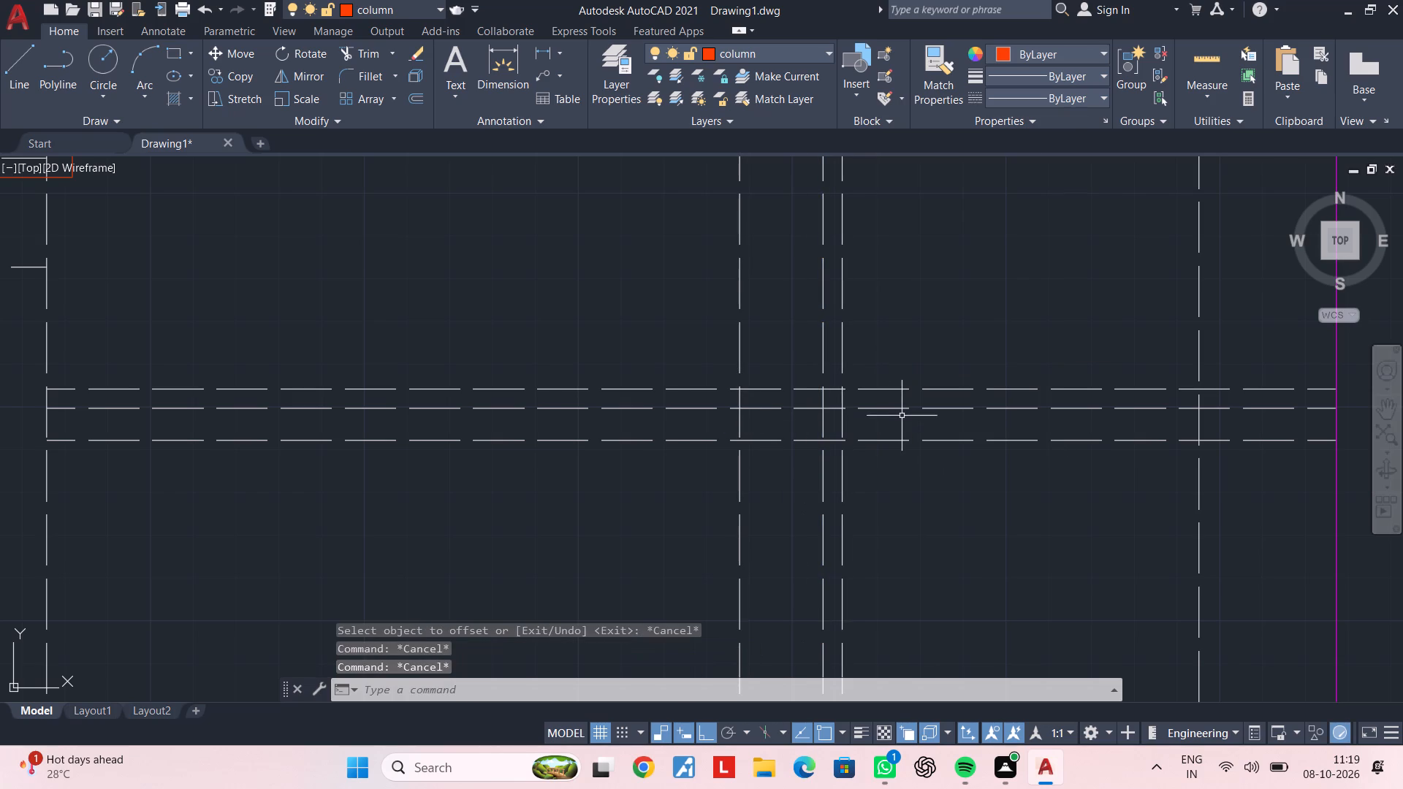
Draw a rectangular column outline between opposite corner intersections of the four offset guides in the eastern bay.
key("r")
key("e")
type("c")
key("space")
left_click(743, 393)
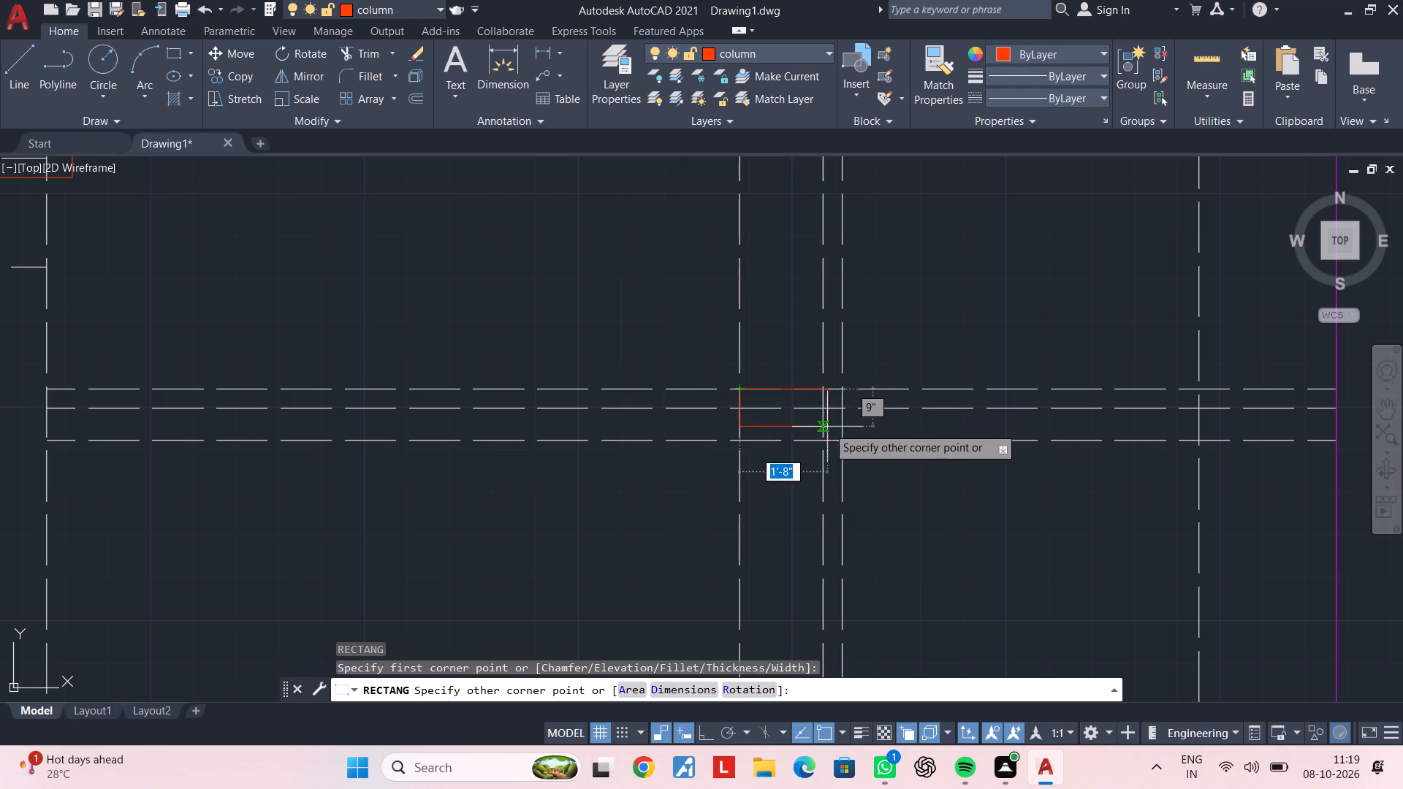
left_click(845, 438)
key("Escape")
key("Escape")
Erase the two vertical and two horizontal offset guides around the new eastern-bay column.
left_click(775, 489)
left_click(723, 504)
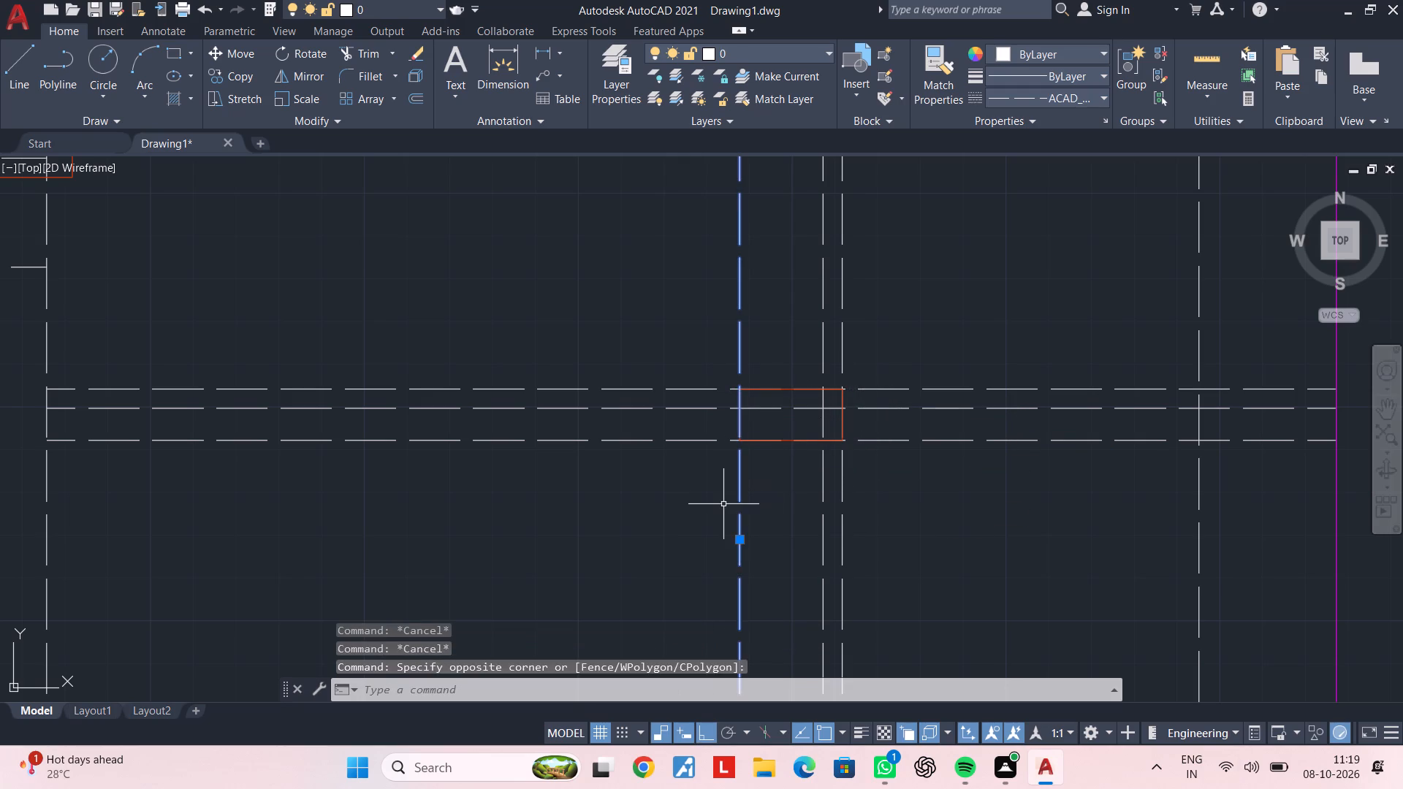
key("Delete")
left_click(840, 508)
key("Delete")
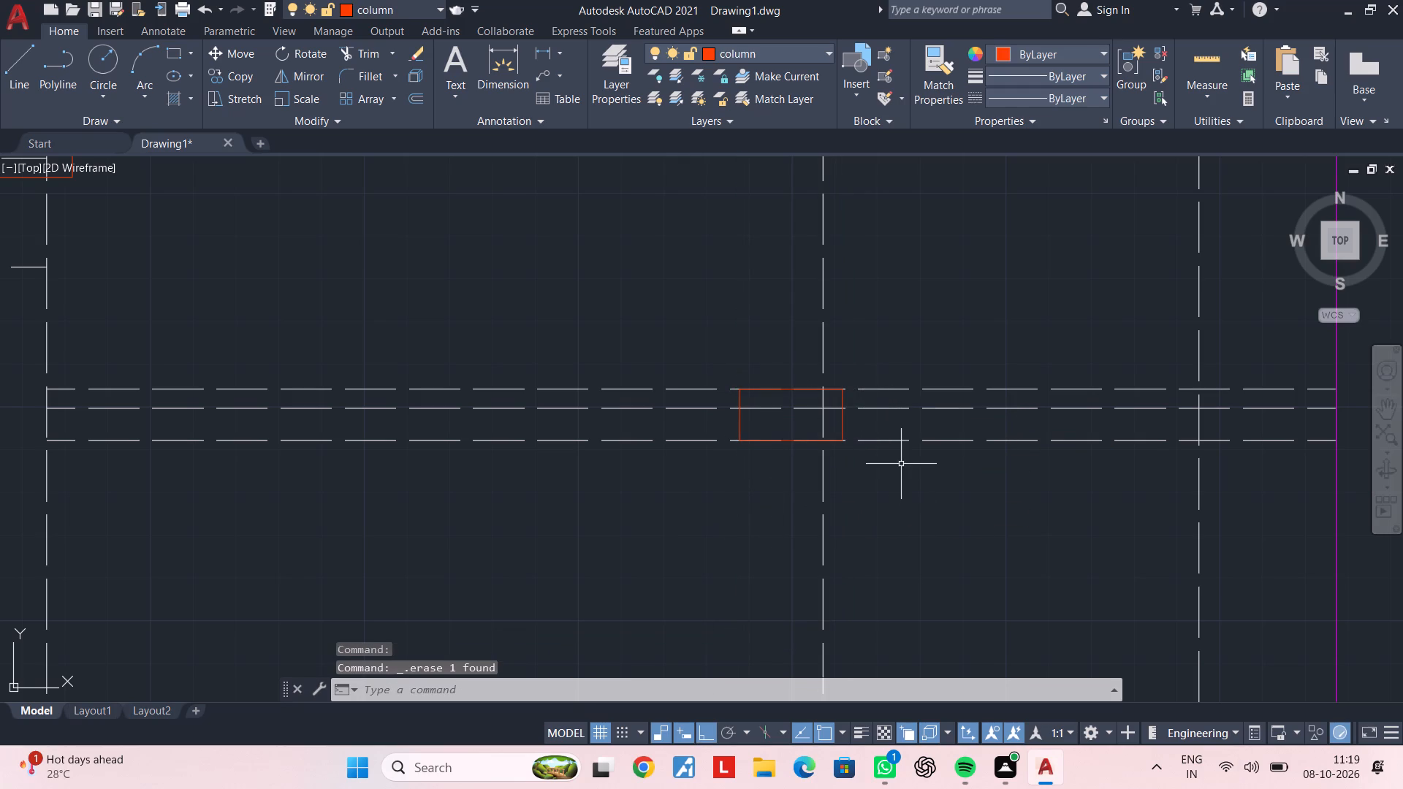
left_click(901, 462)
left_click(900, 433)
key("Delete")
left_click(904, 394)
left_click(904, 386)
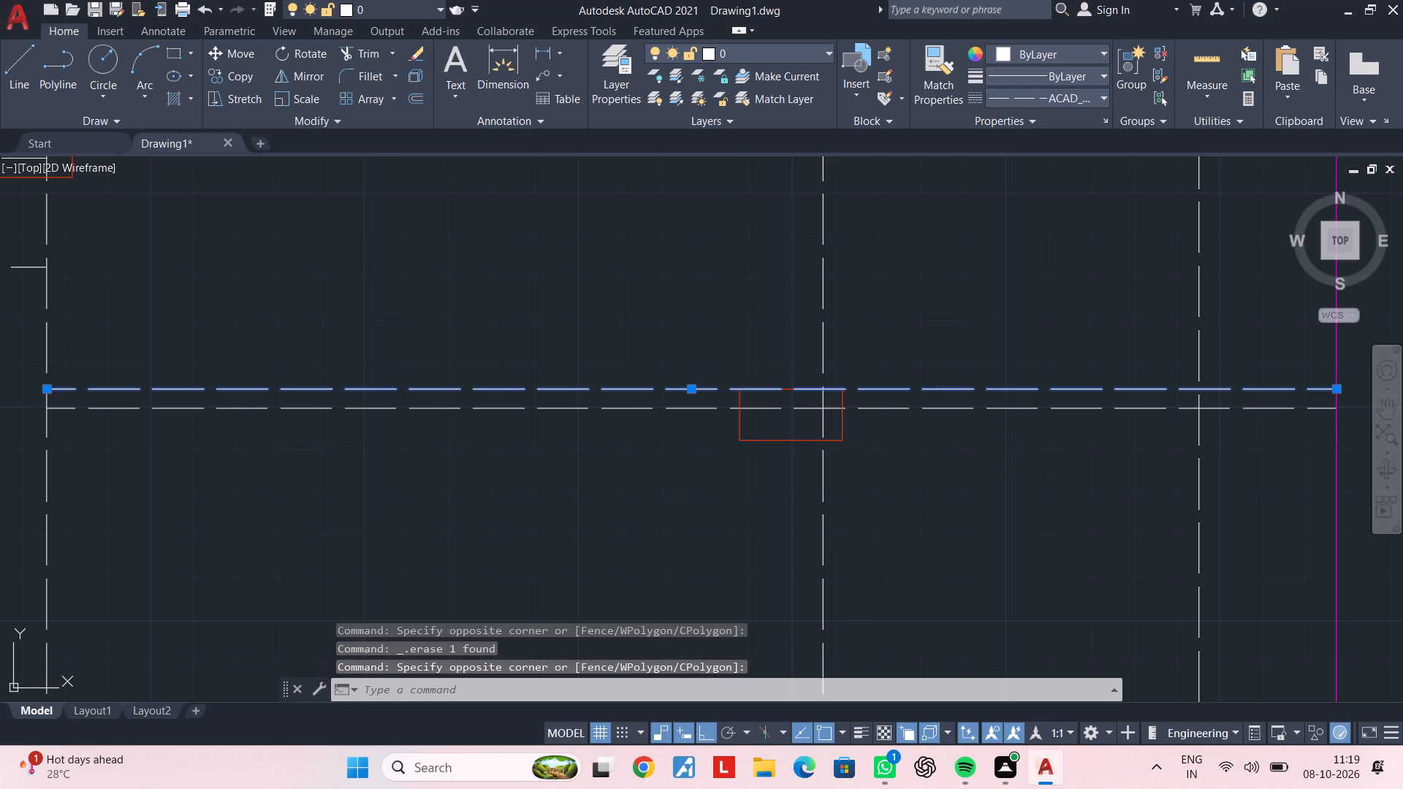
key("Delete")
Trim the horizontal and vertical centreline pieces inside the new eastern-bay column outline.
middle_click_drag(856, 454, 919, 448)
key("Escape")
key("Escape")
type("tr")
key("space")
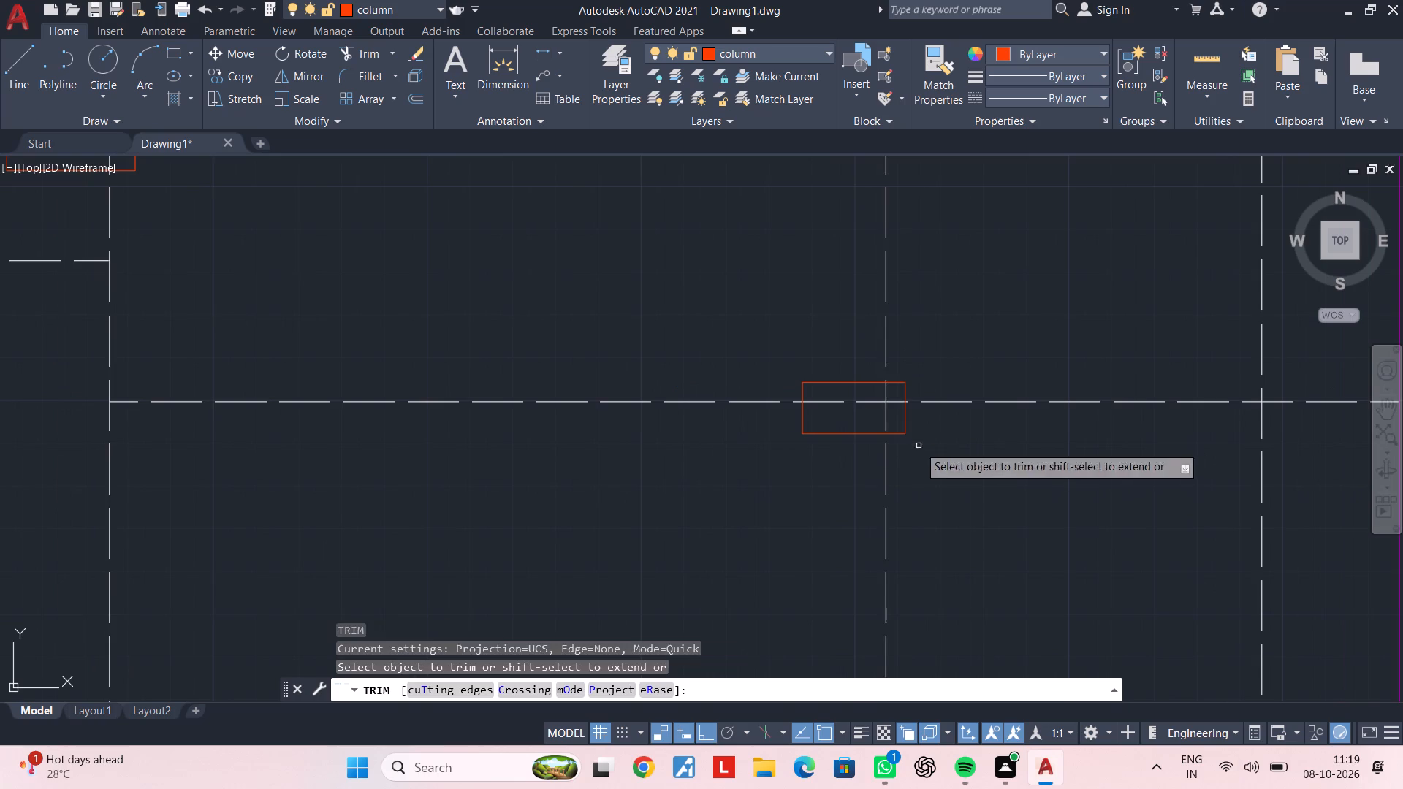
scroll(871, 390, "up", 2)
left_click(892, 405)
left_click(891, 416)
left_click(892, 422)
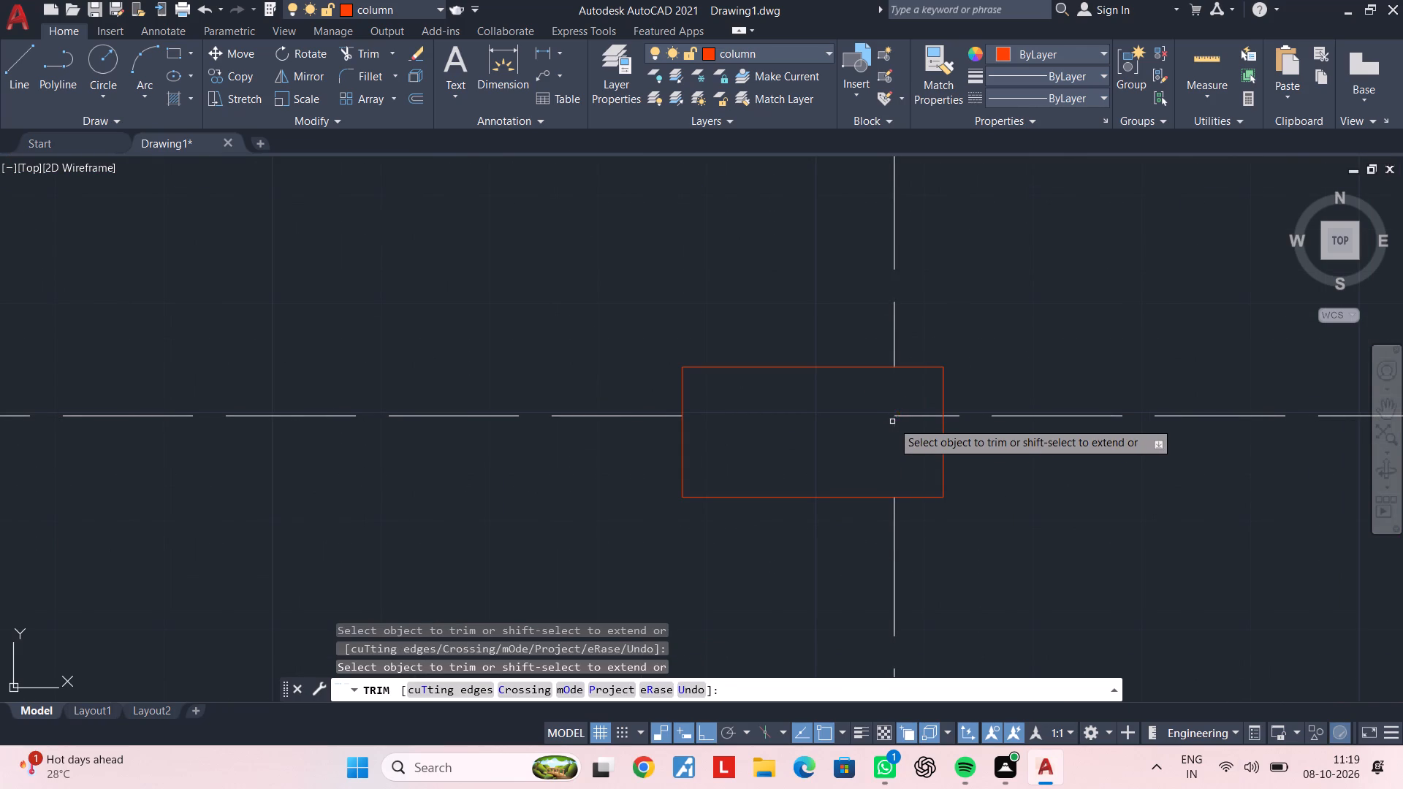
left_click(920, 413)
left_click(916, 424)
key("Escape")
Look over the whole plan, checking the column outlines along the centreline grid.
scroll(916, 427, "down", 3)
scroll(967, 465, "down", 1)
middle_click_drag(967, 479, 903, 510)
key("Escape")
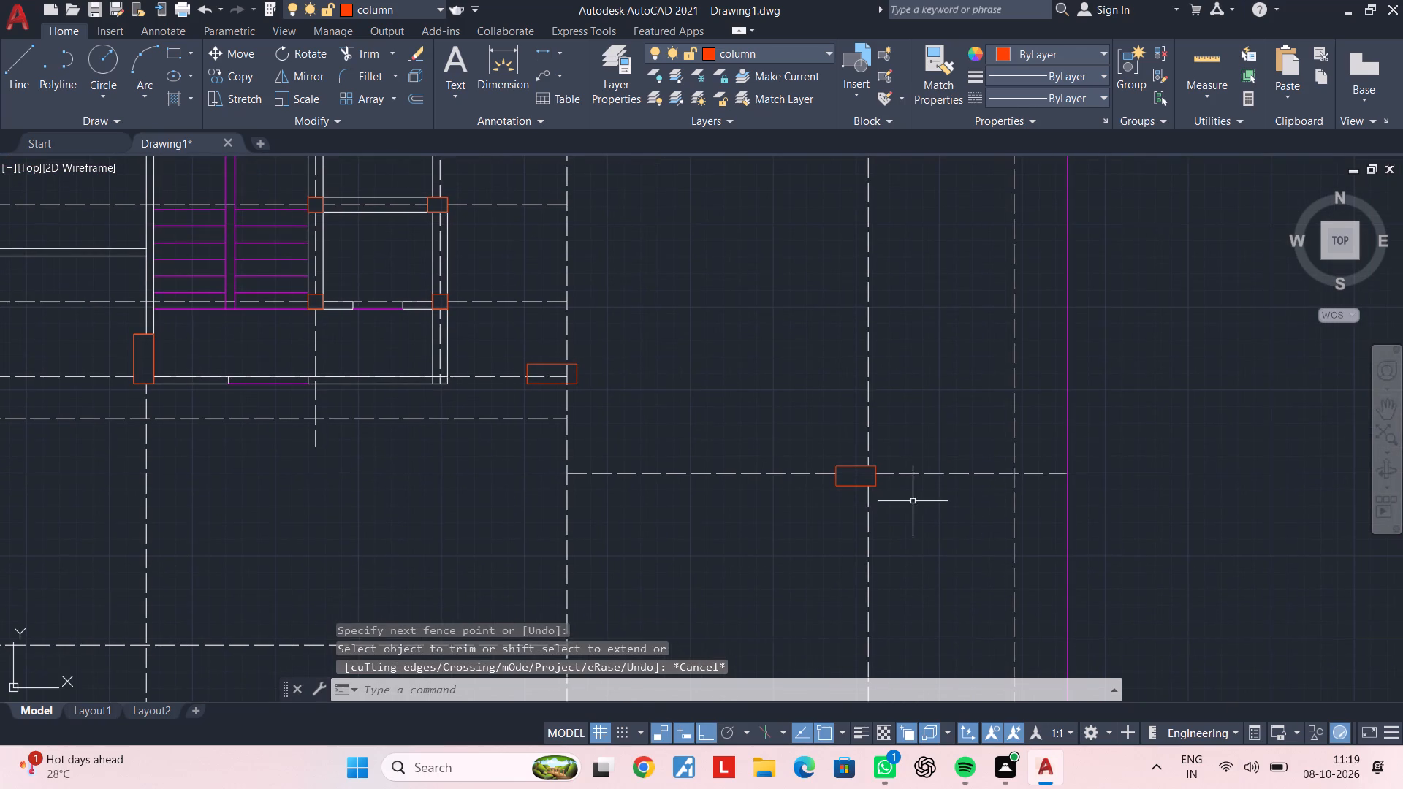
key("Escape")
key("Escape")
key("Escape")
middle_click_drag(960, 469, 926, 520)
key("Escape")
scroll(914, 435, "down", 2)
middle_click_drag(914, 444, 976, 449)
scroll(986, 412, "up", 1)
middle_click_drag(980, 450, 1007, 422)
middle_click_drag(960, 448, 1005, 400)
scroll(948, 450, "down", 1)
middle_click_drag(951, 449, 1000, 400)
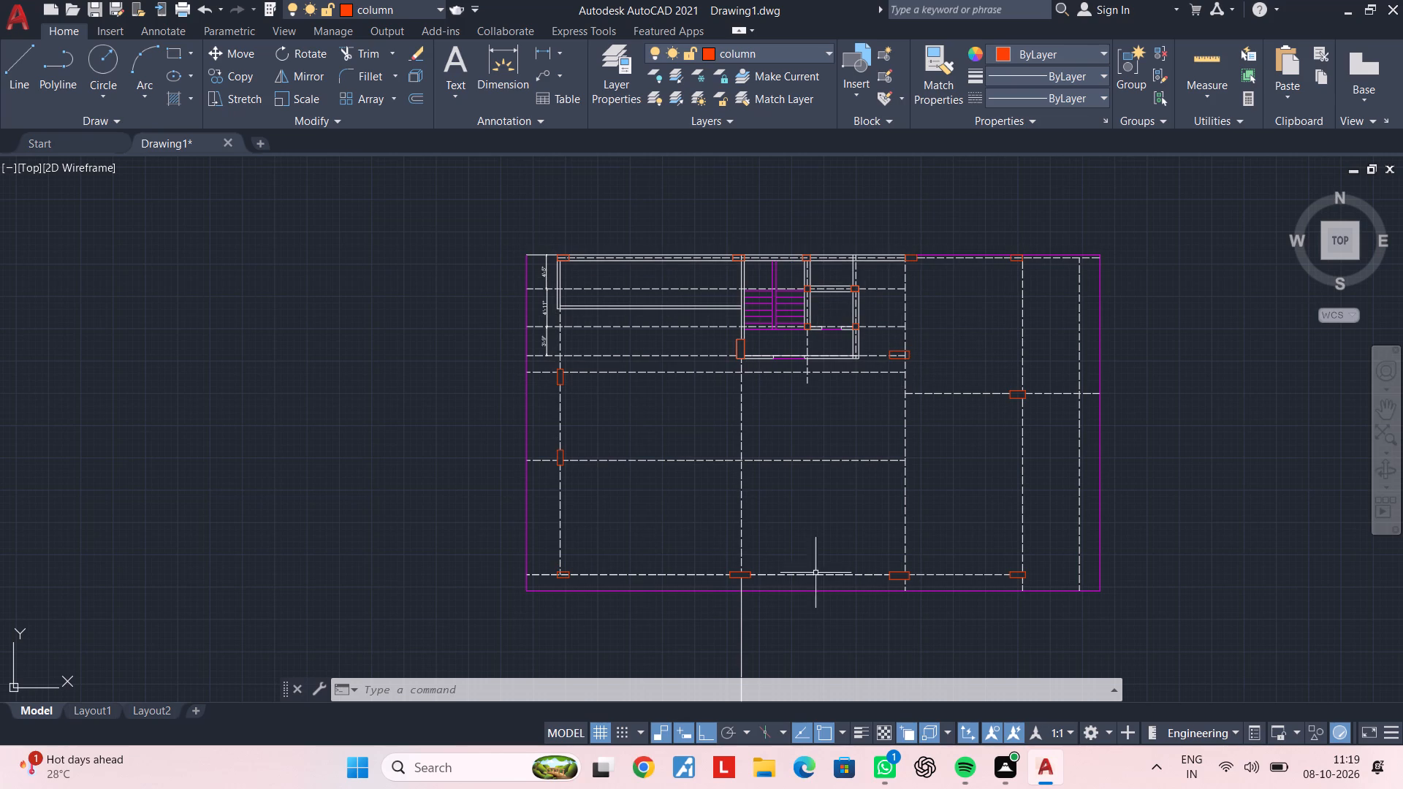
key("Escape")
key("Escape")
key("Escape")
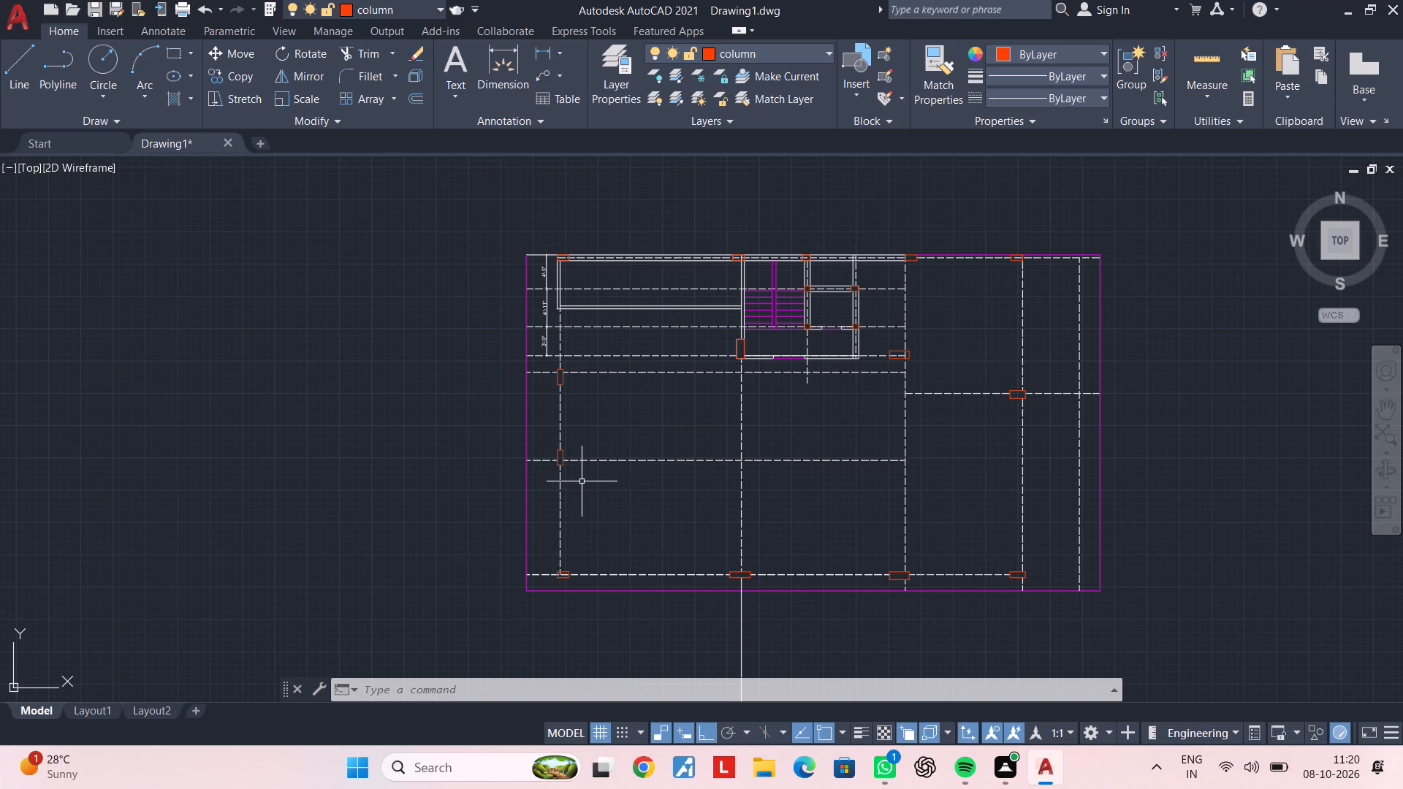
key("Escape")
key("Escape")
middle_click_drag(938, 408, 789, 428)
key("Escape")
scroll(869, 411, "up", 1)
middle_click_drag(606, 453, 766, 431)
key("Escape")
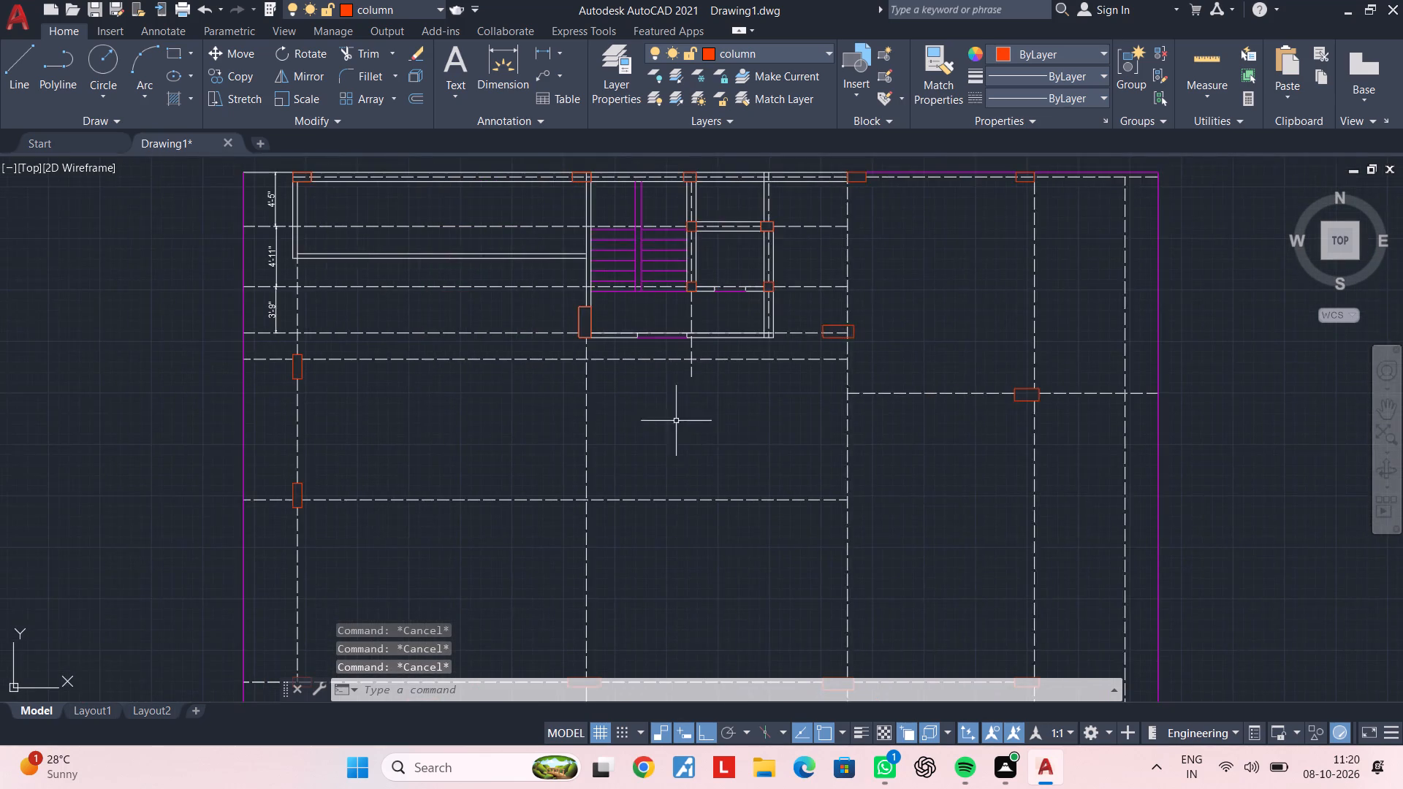
middle_click_drag(691, 413, 830, 419)
key("Escape")
key("Escape")
key("Escape")
key("Escape")
scroll(810, 417, "down", 3)
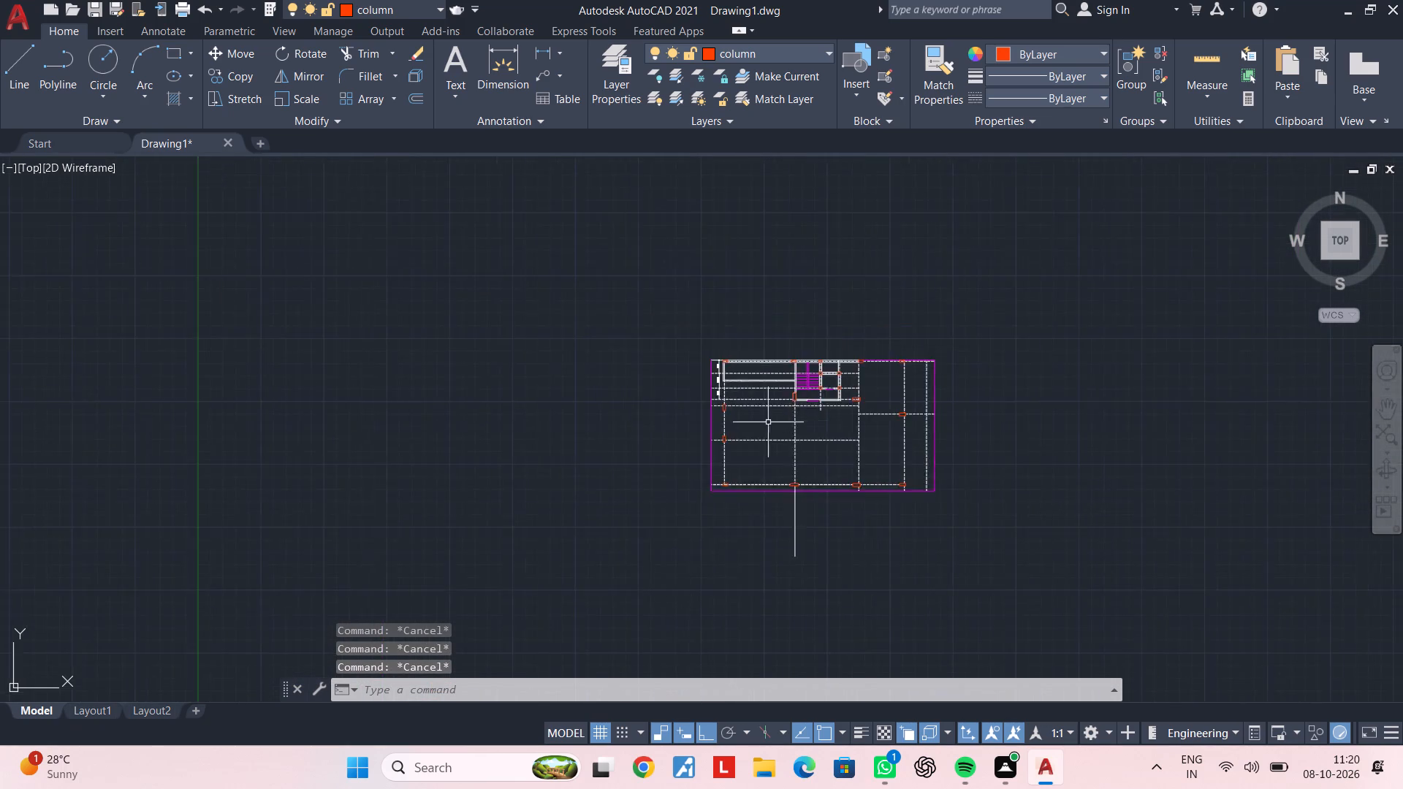
middle_click_drag(768, 422, 877, 414)
scroll(853, 400, "up", 4)
middle_click_drag(840, 405, 780, 486)
key("Escape")
middle_click_drag(822, 397, 764, 468)
key("Escape")
key("Escape")
middle_click_drag(731, 457, 789, 433)
key("Escape")
key("Escape")
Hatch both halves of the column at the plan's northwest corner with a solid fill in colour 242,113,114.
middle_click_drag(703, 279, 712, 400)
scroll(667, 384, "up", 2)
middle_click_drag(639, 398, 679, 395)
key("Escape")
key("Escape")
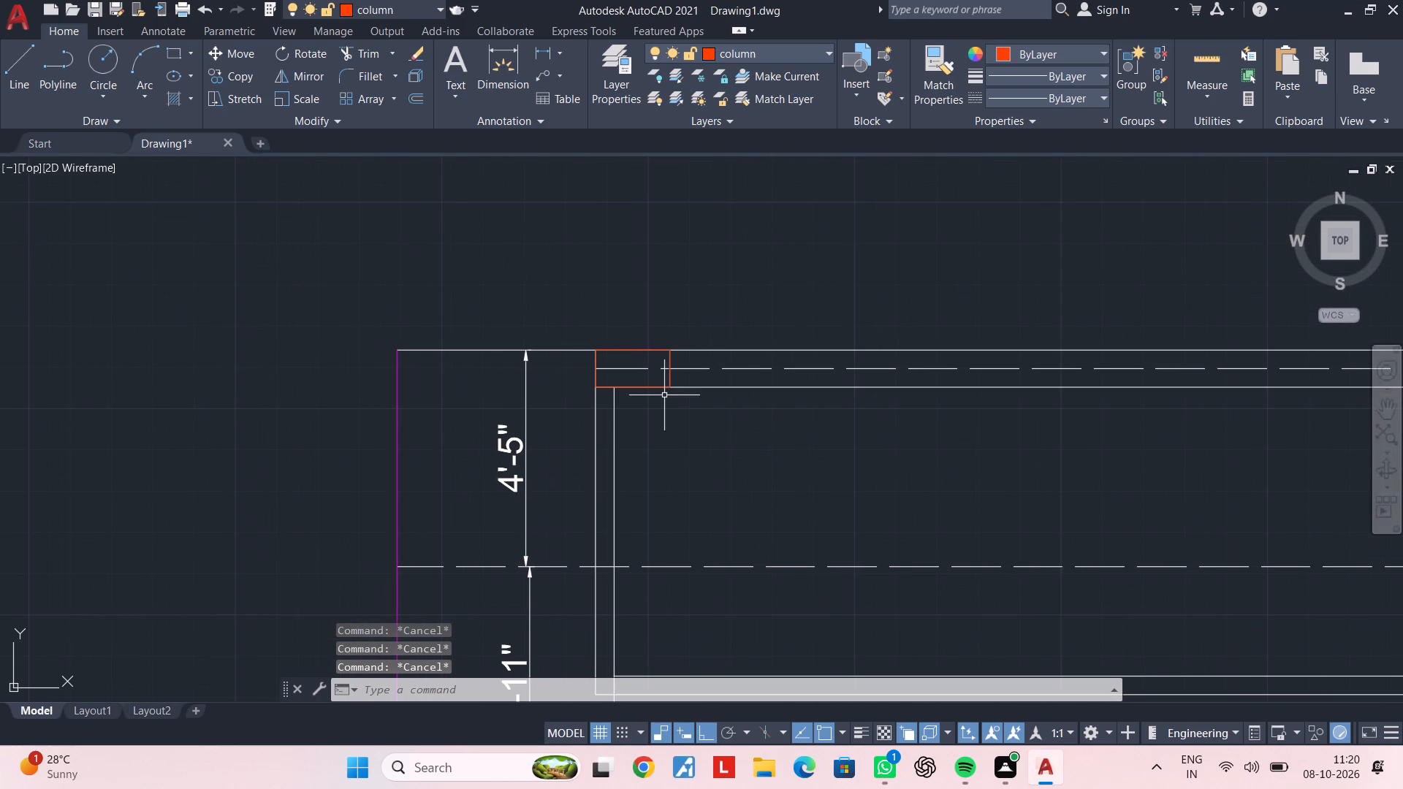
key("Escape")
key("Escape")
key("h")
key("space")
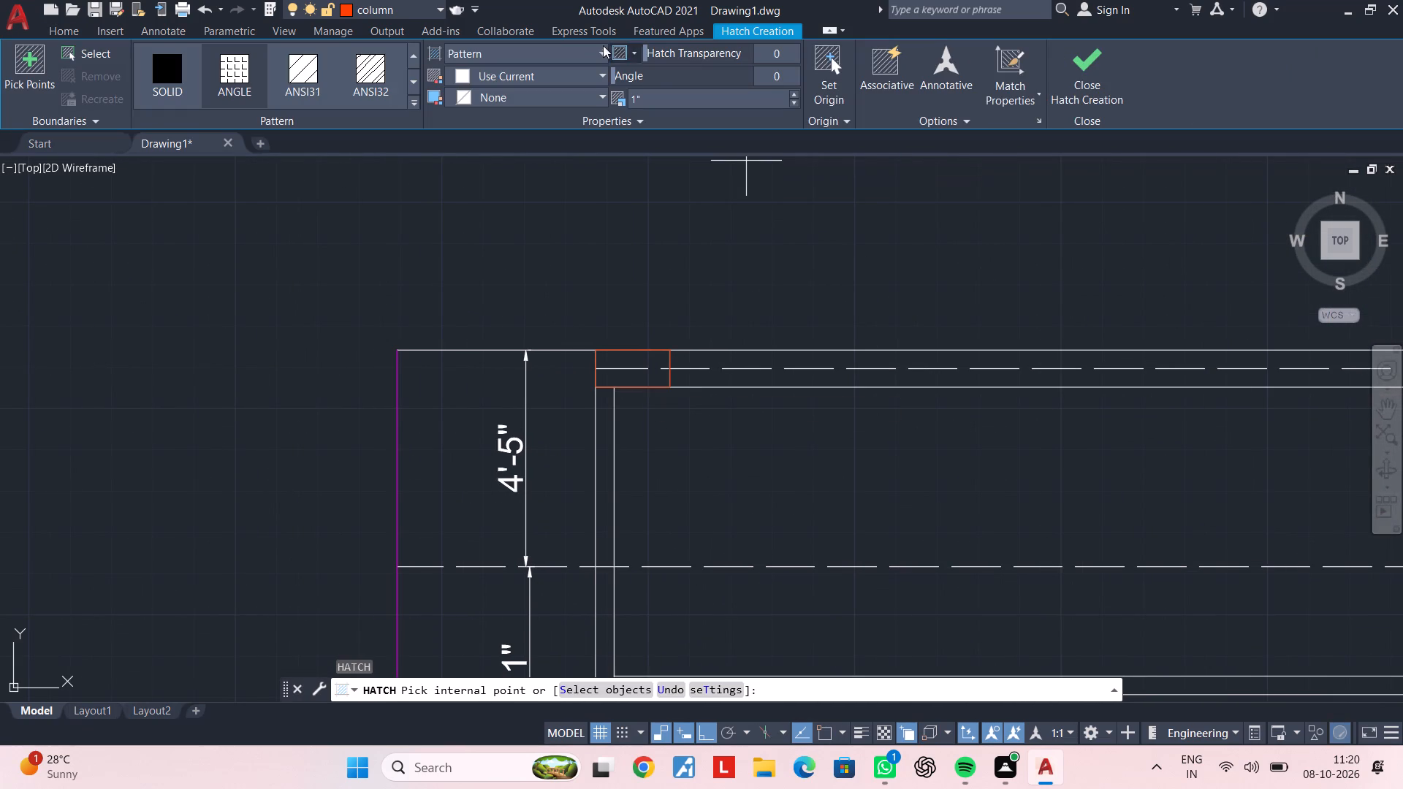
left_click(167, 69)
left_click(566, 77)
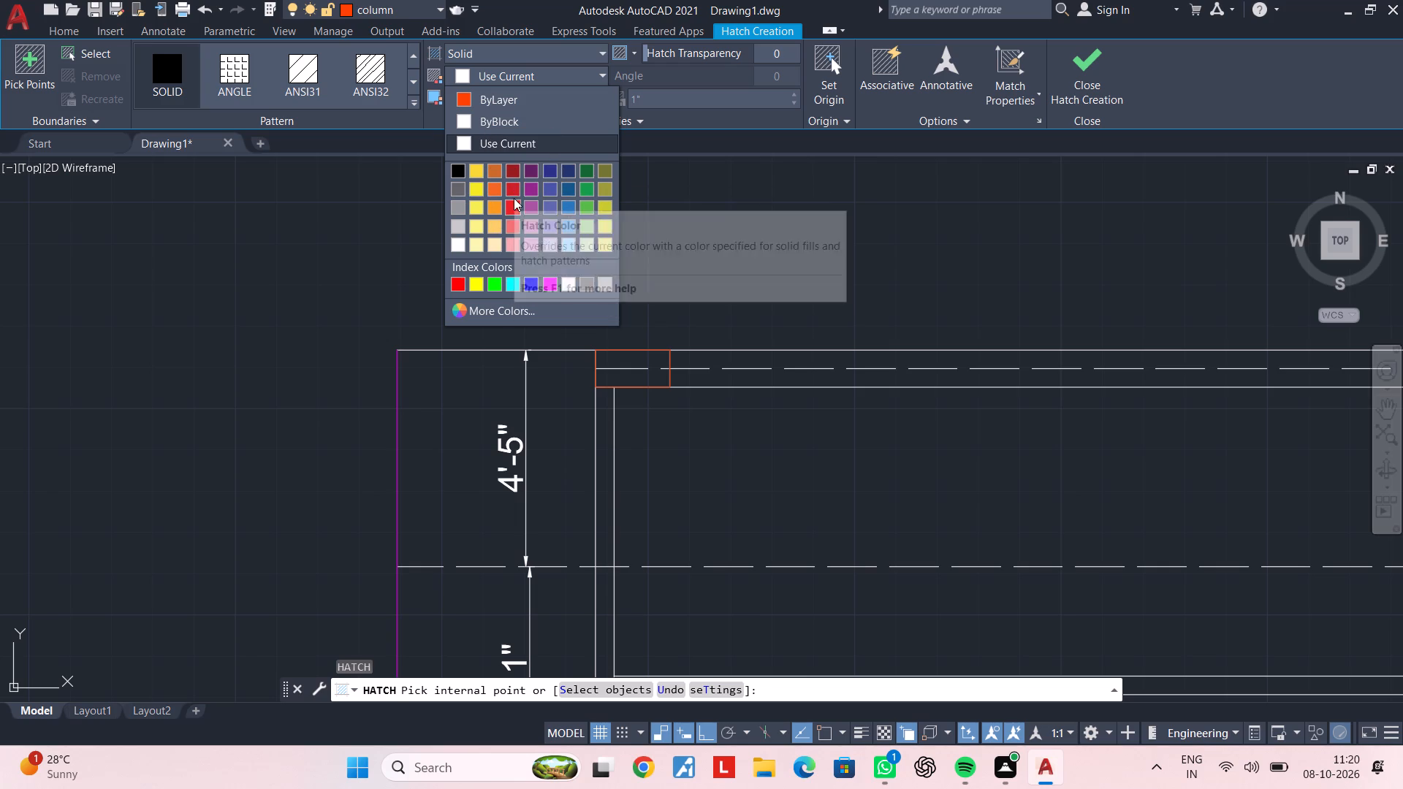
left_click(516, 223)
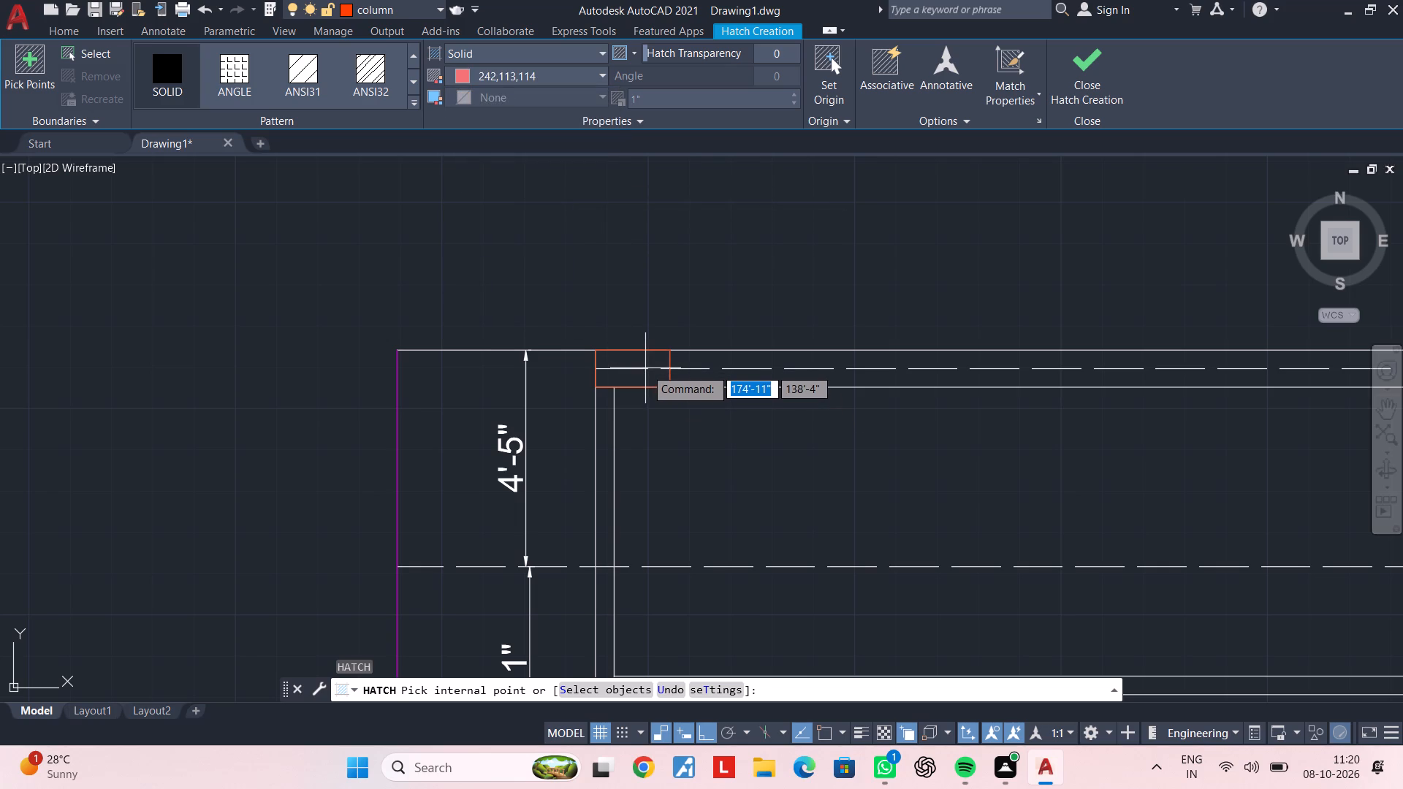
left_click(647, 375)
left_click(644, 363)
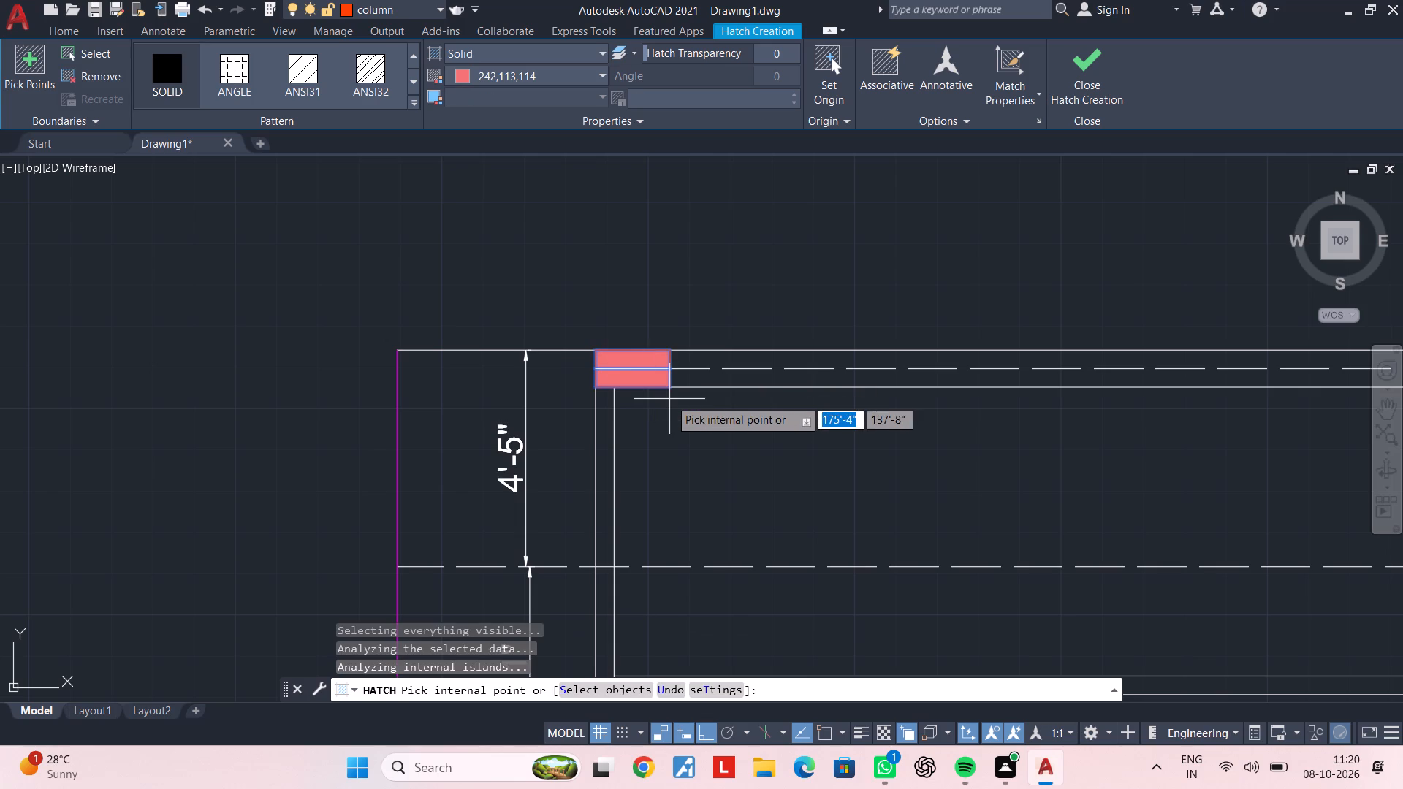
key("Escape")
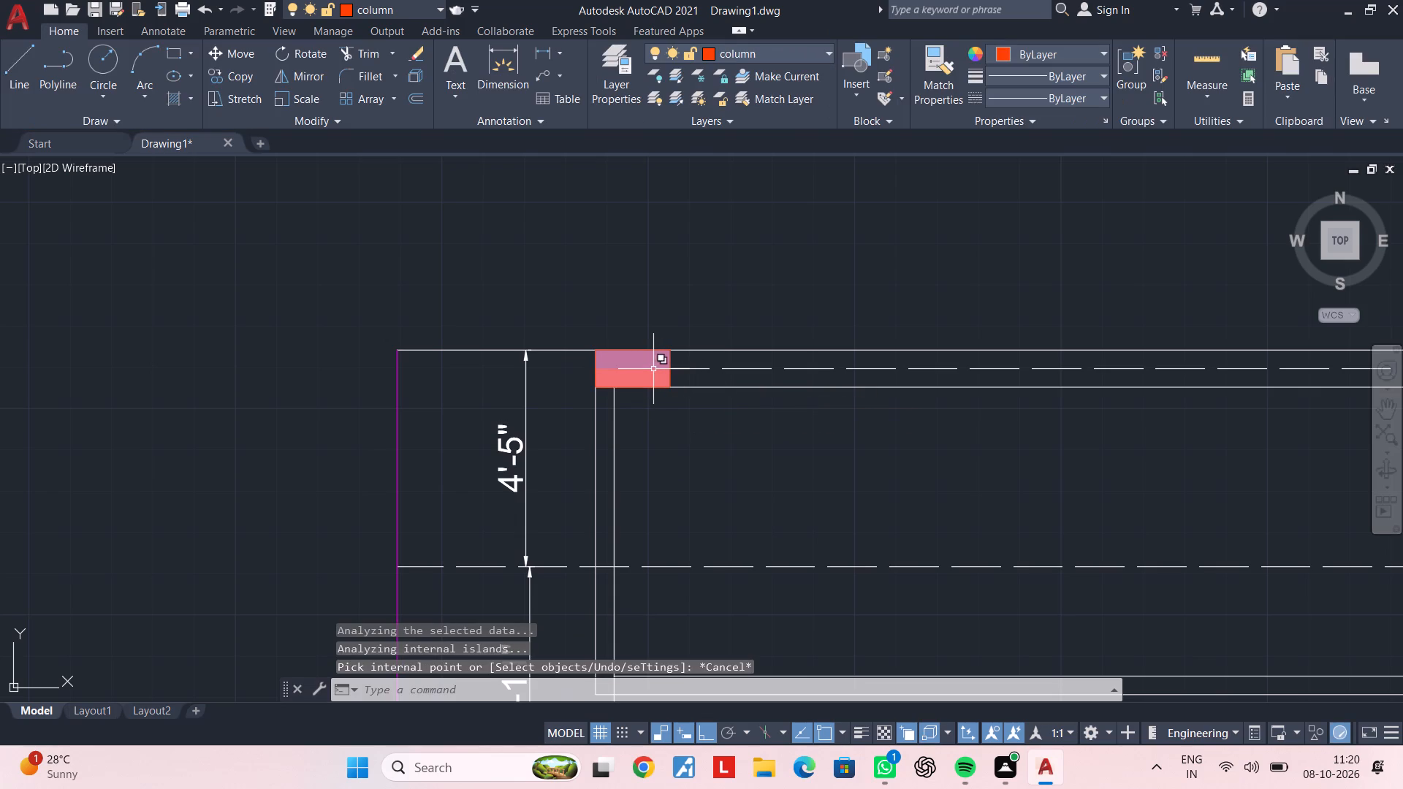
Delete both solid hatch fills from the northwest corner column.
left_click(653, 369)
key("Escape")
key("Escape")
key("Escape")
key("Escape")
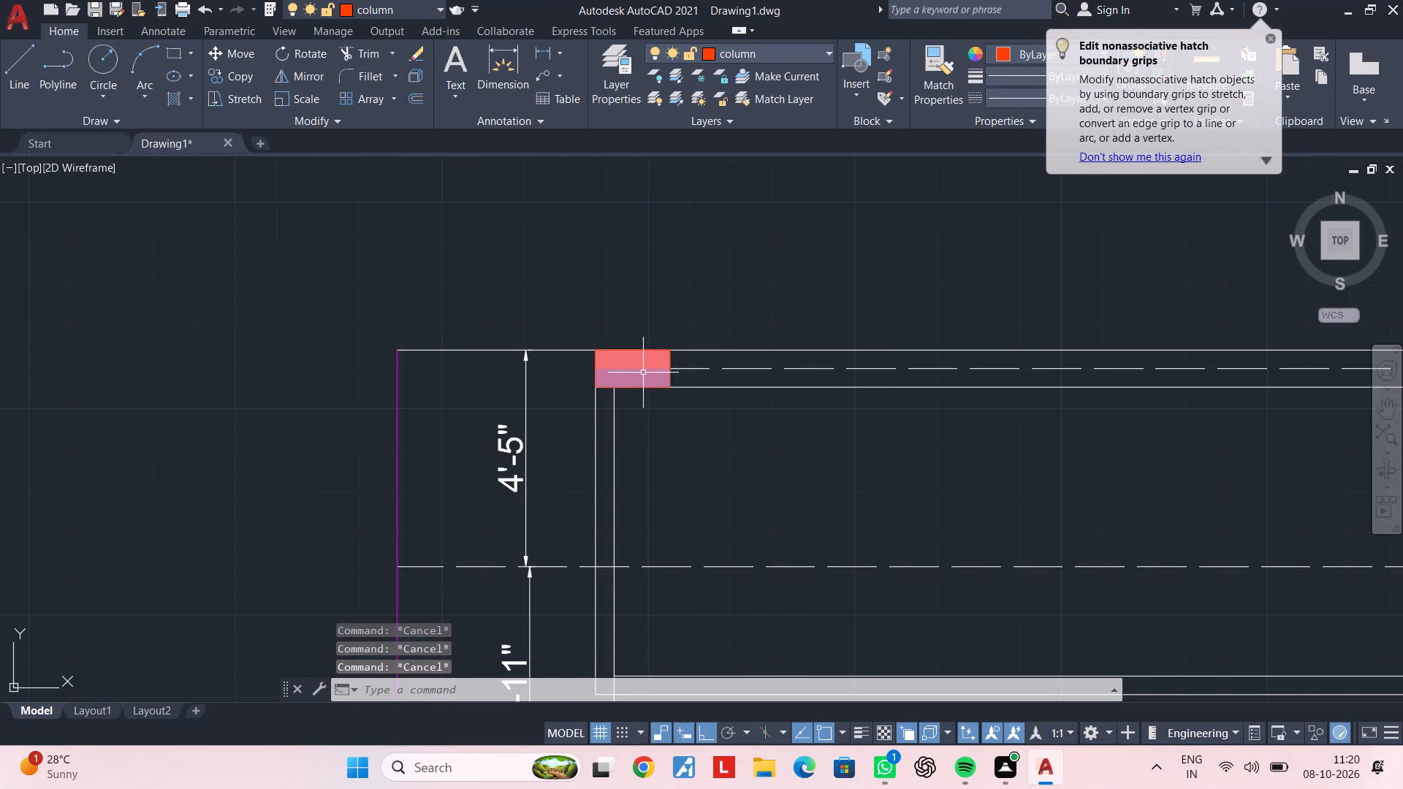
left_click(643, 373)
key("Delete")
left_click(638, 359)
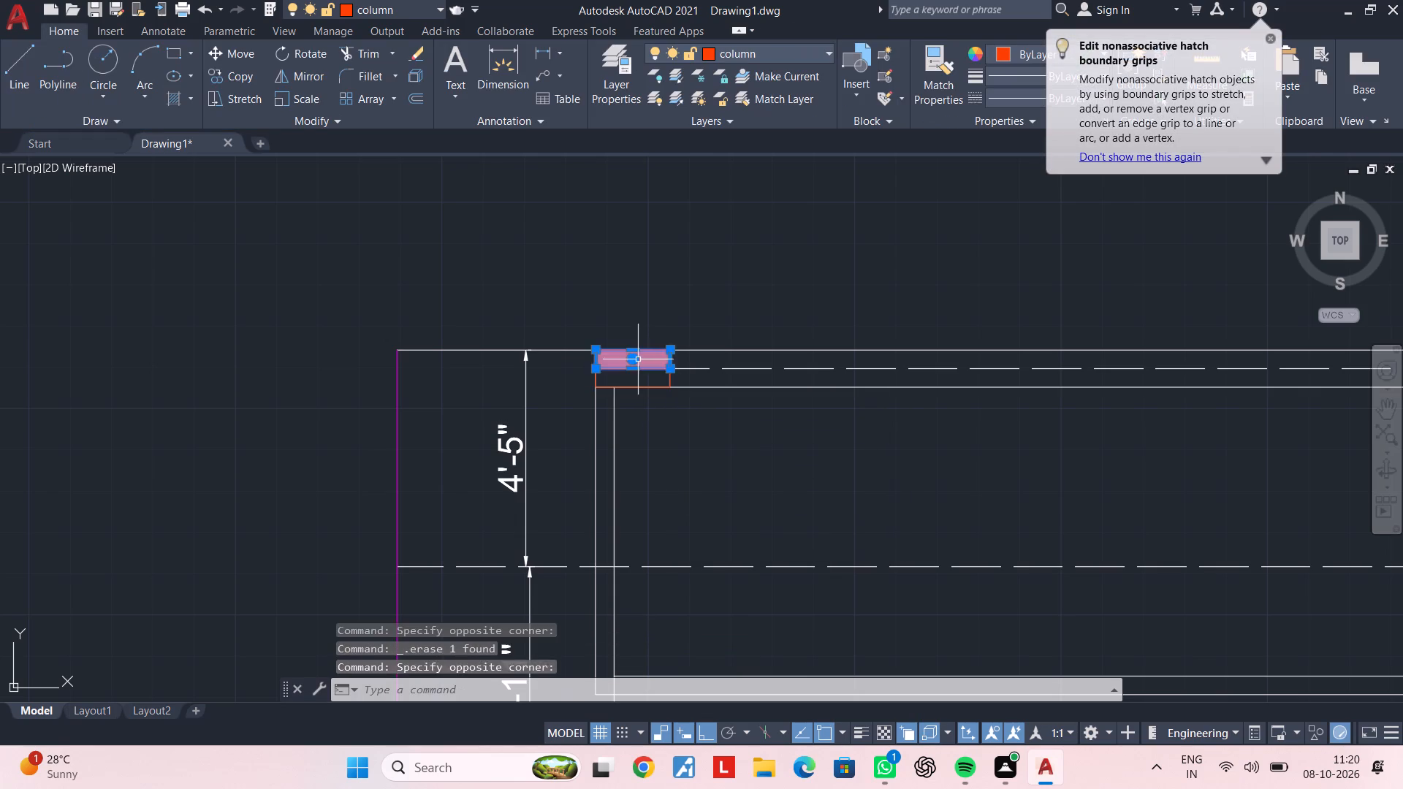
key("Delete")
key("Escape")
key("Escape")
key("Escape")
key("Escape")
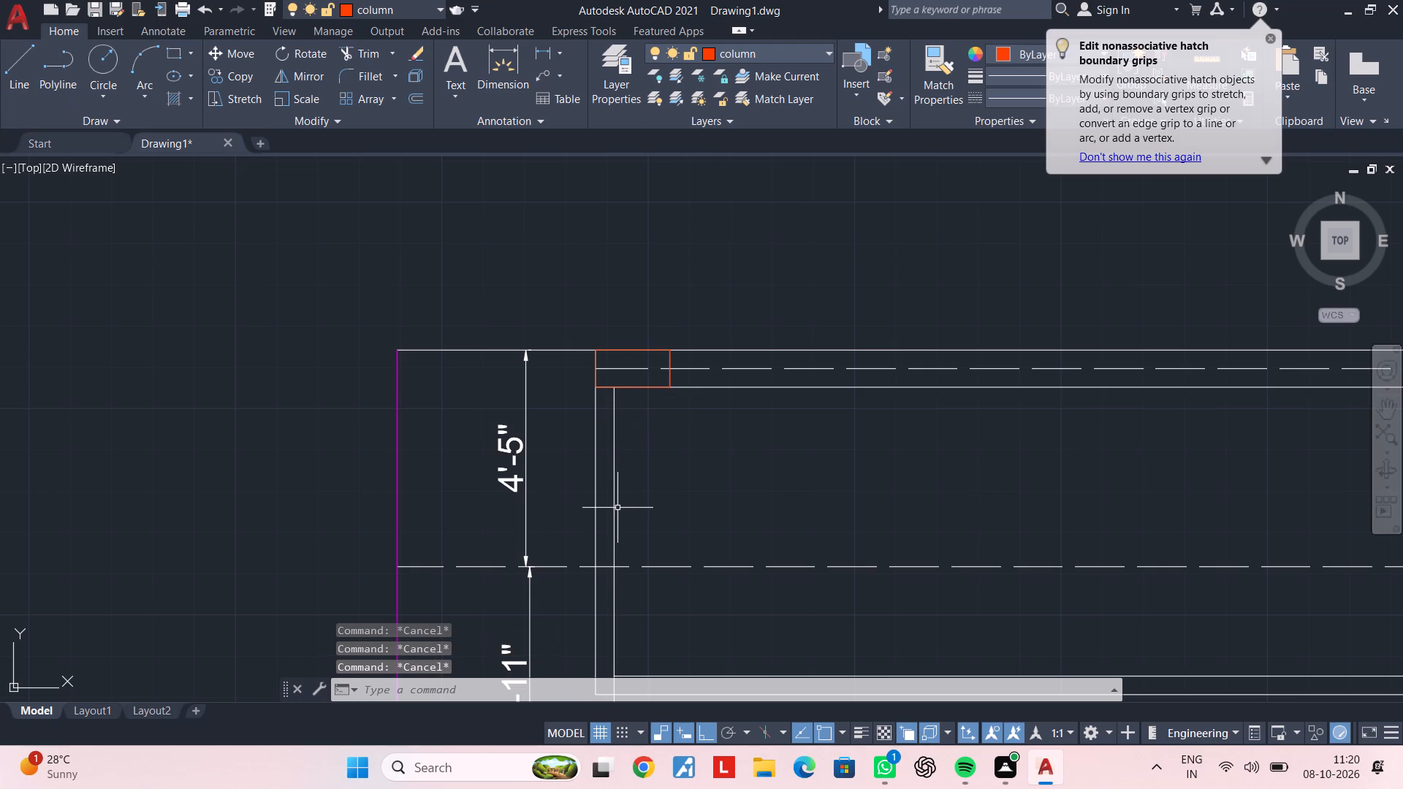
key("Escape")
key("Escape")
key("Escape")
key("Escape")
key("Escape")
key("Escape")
Trim the top centreline piece inside the northwest corner column outline.
key("t")
type("r")
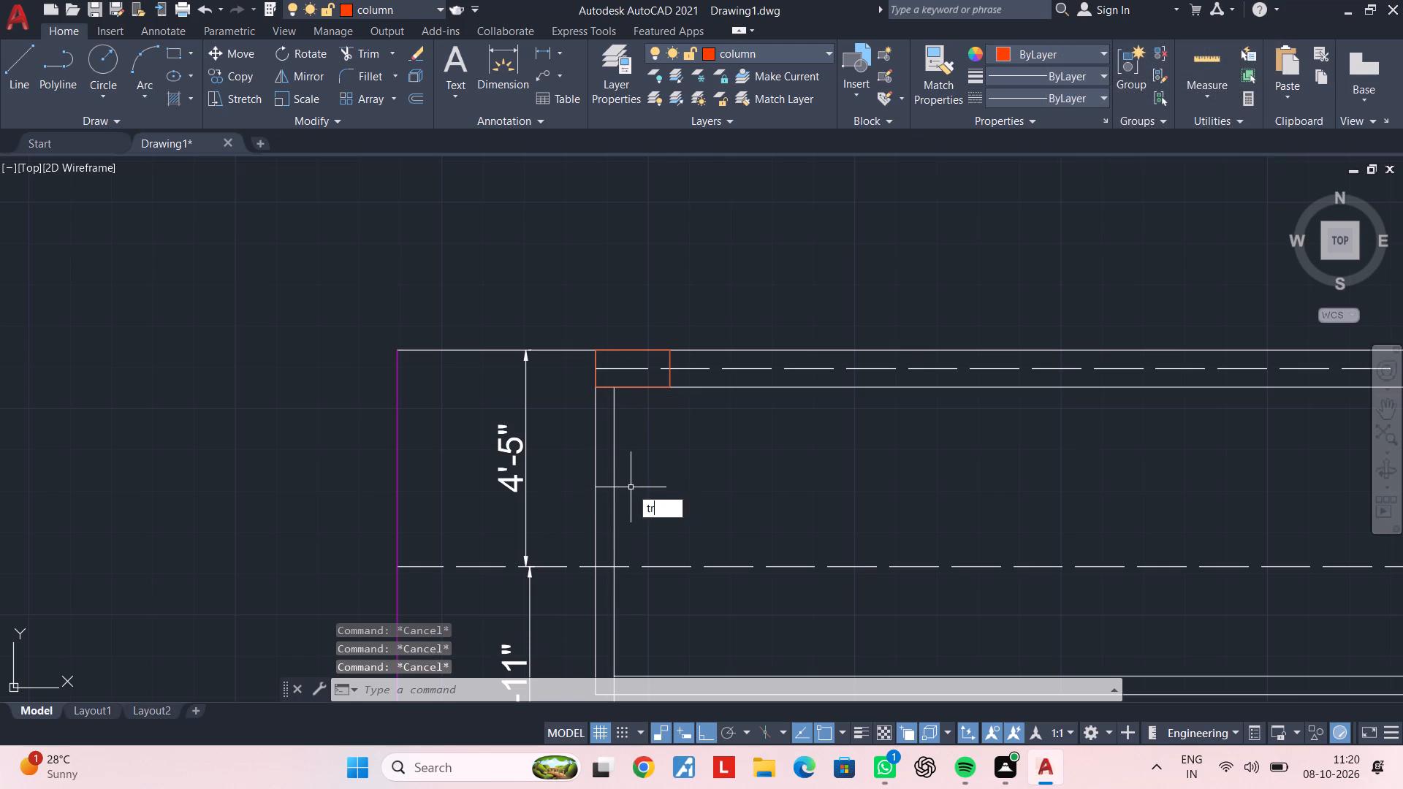
key("space")
left_click(636, 370)
key("Escape")
key("Escape")
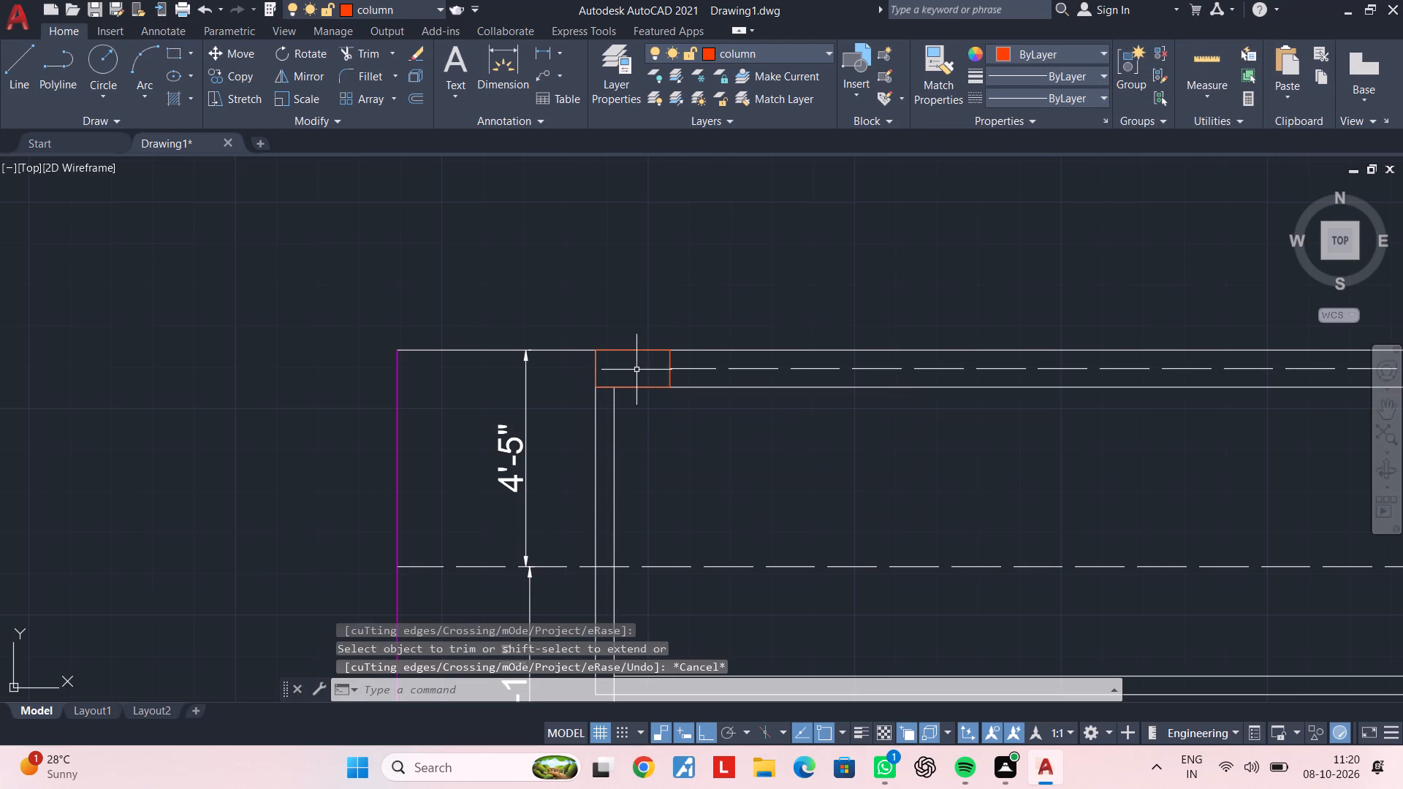
Hatch the northwest corner column with a solid fill in colour 242,113,114.
type("h")
key("space")
left_click(636, 370)
scroll(915, 460, "down", 2)
middle_click_drag(916, 460, 465, 433)
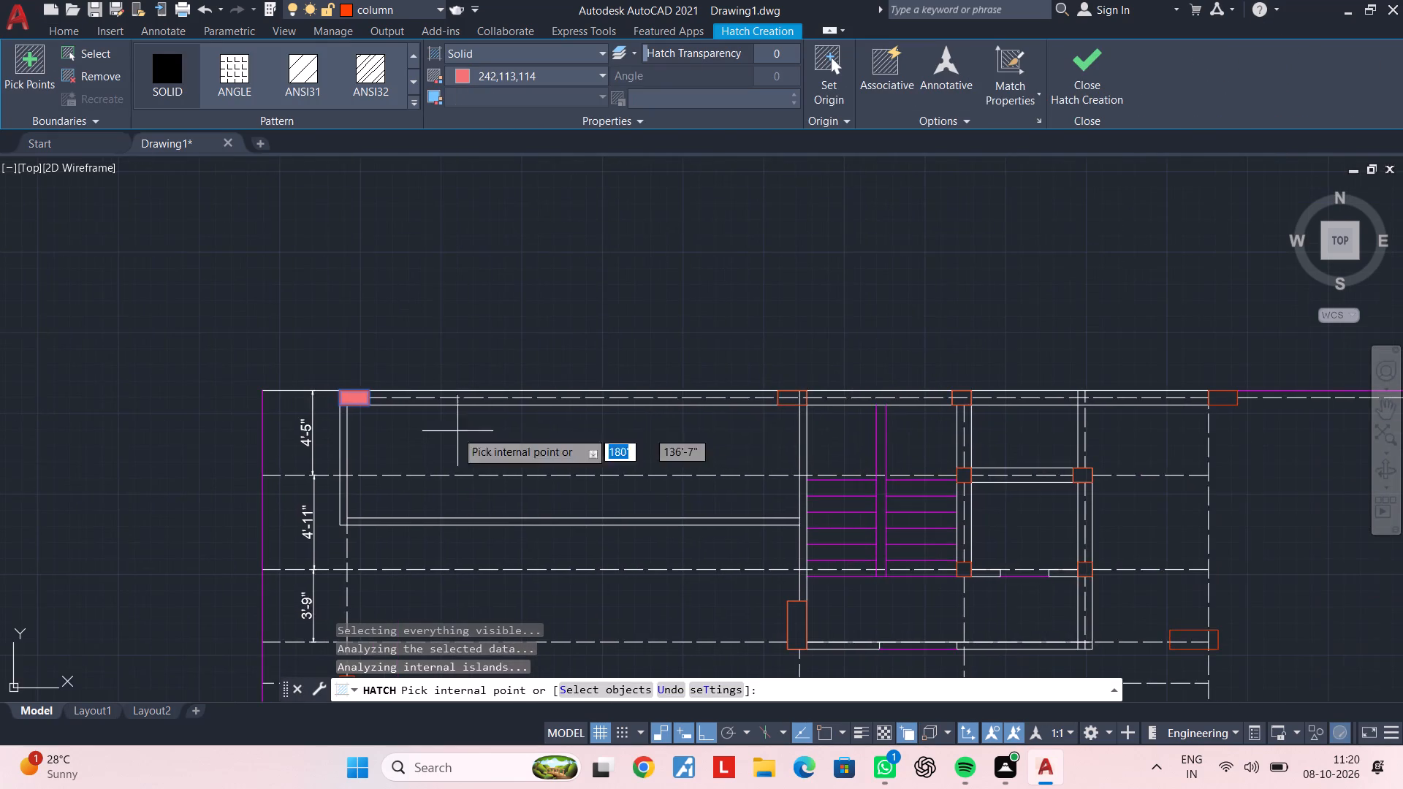
scroll(838, 411, "up", 2)
key("Escape")
key("Escape")
Trim the centreline pieces and the wall line inside the north wall's column at the staircase's northwest corner.
key("t")
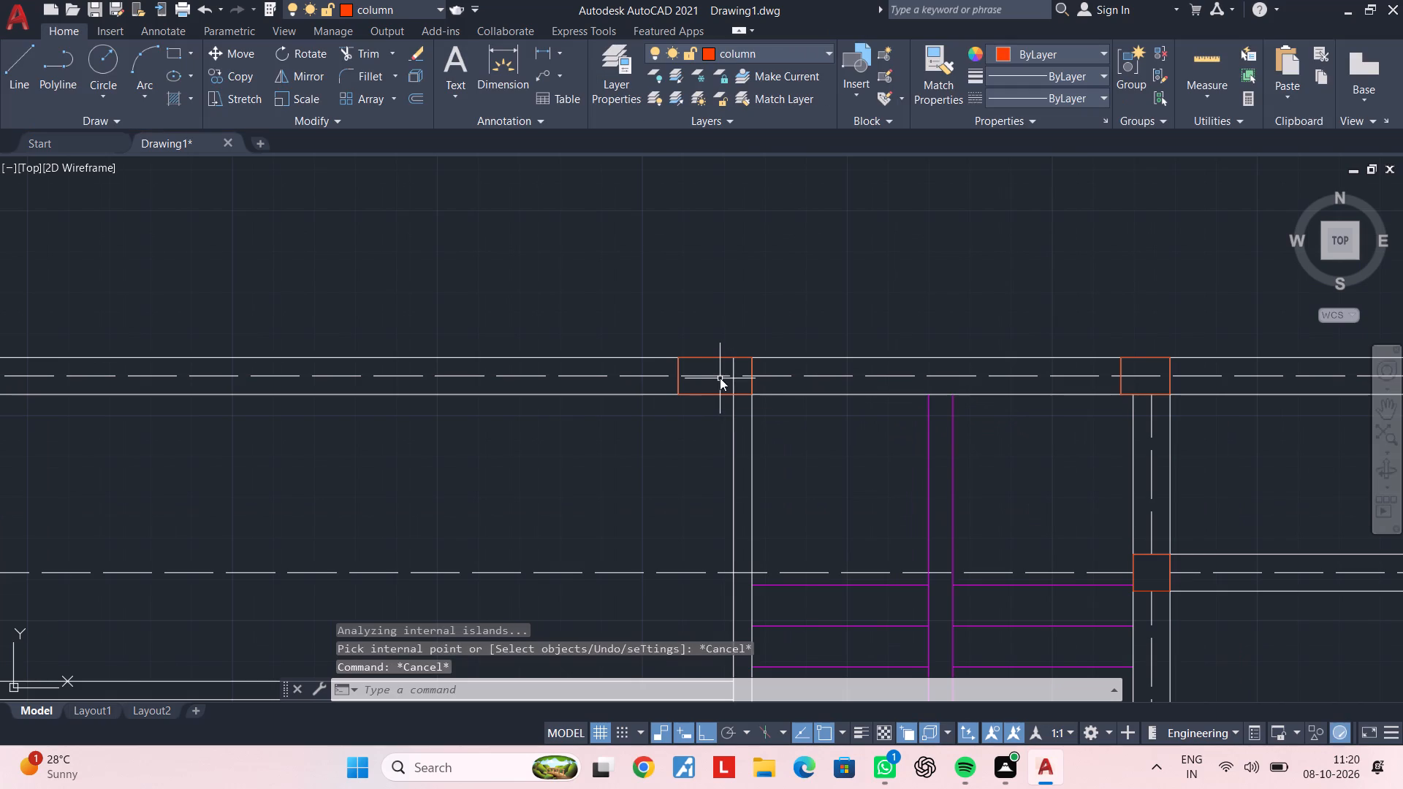
type("r")
key("space")
scroll(715, 372, "up", 1)
left_click(715, 379)
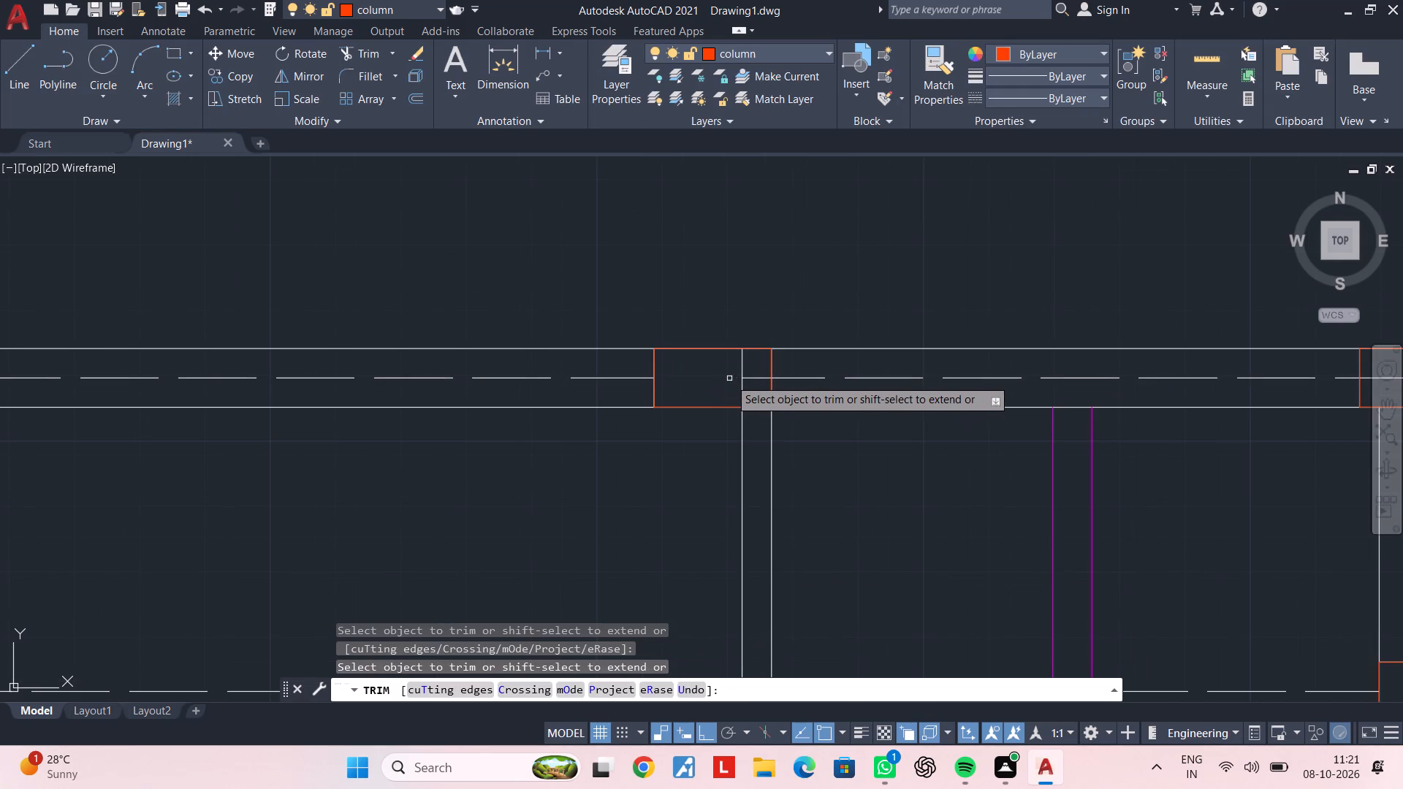
left_click(750, 377)
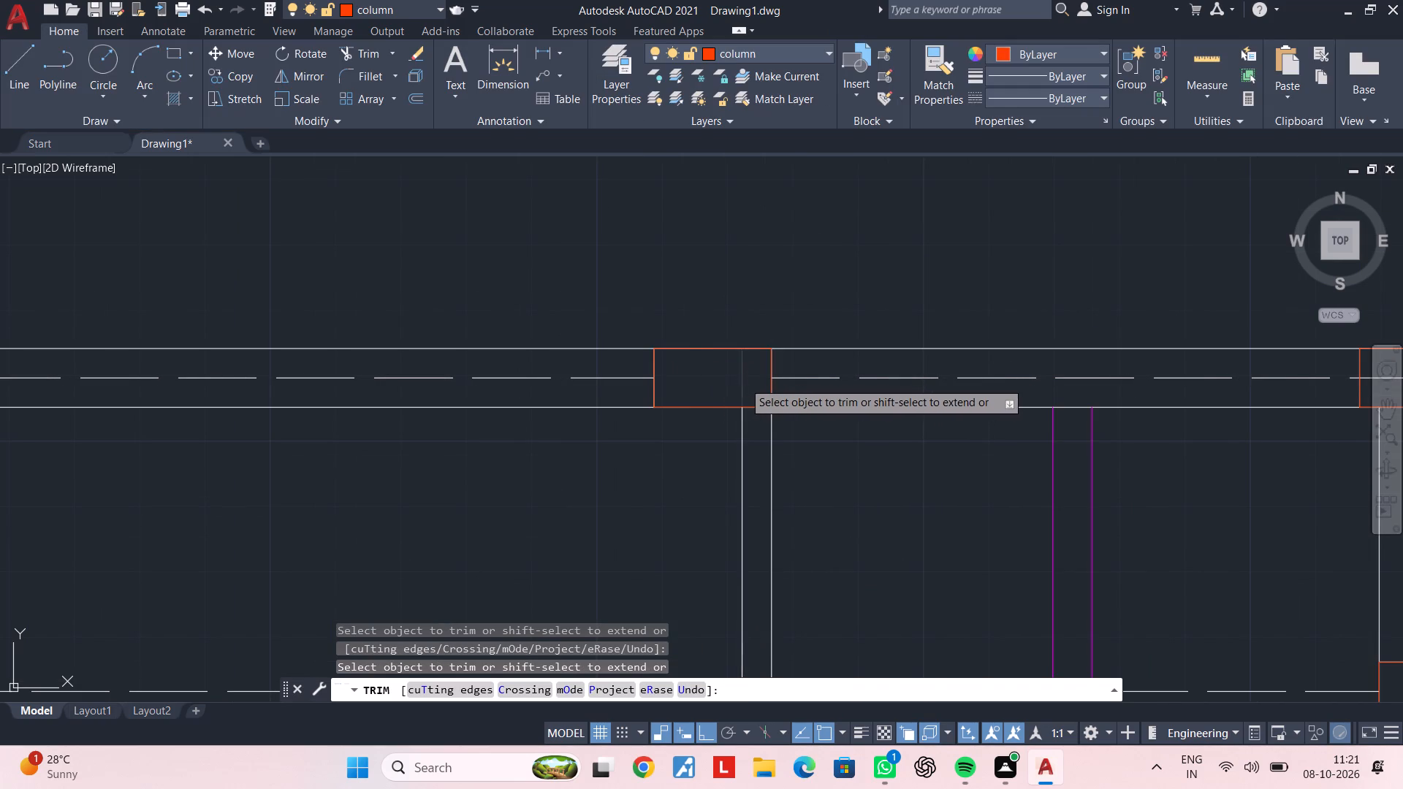
left_click(743, 381)
key("Escape")
key("Escape")
Hatch the column at the staircase's northwest corner with a solid fill in colour 242,113,114.
key("h")
key("space")
left_click(708, 381)
scroll(796, 405, "down", 3)
middle_click_drag(821, 410, 807, 410)
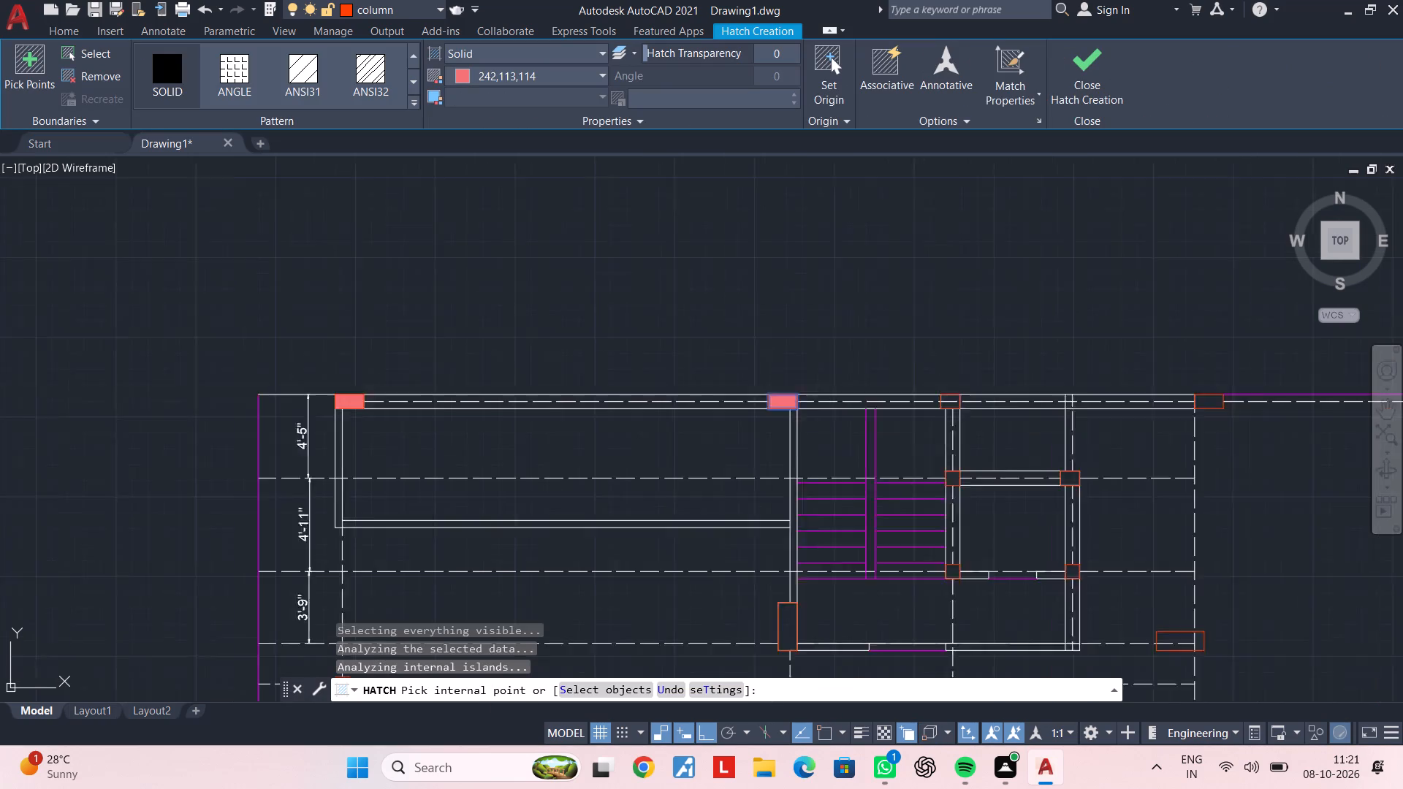
middle_click_drag(807, 410, 532, 408)
key("Escape")
key("Escape")
scroll(682, 401, "up", 2)
key("space")
key("Escape")
Trim the centreline inside the north wall's column at the staircase's northeast corner.
key("t")
type("r")
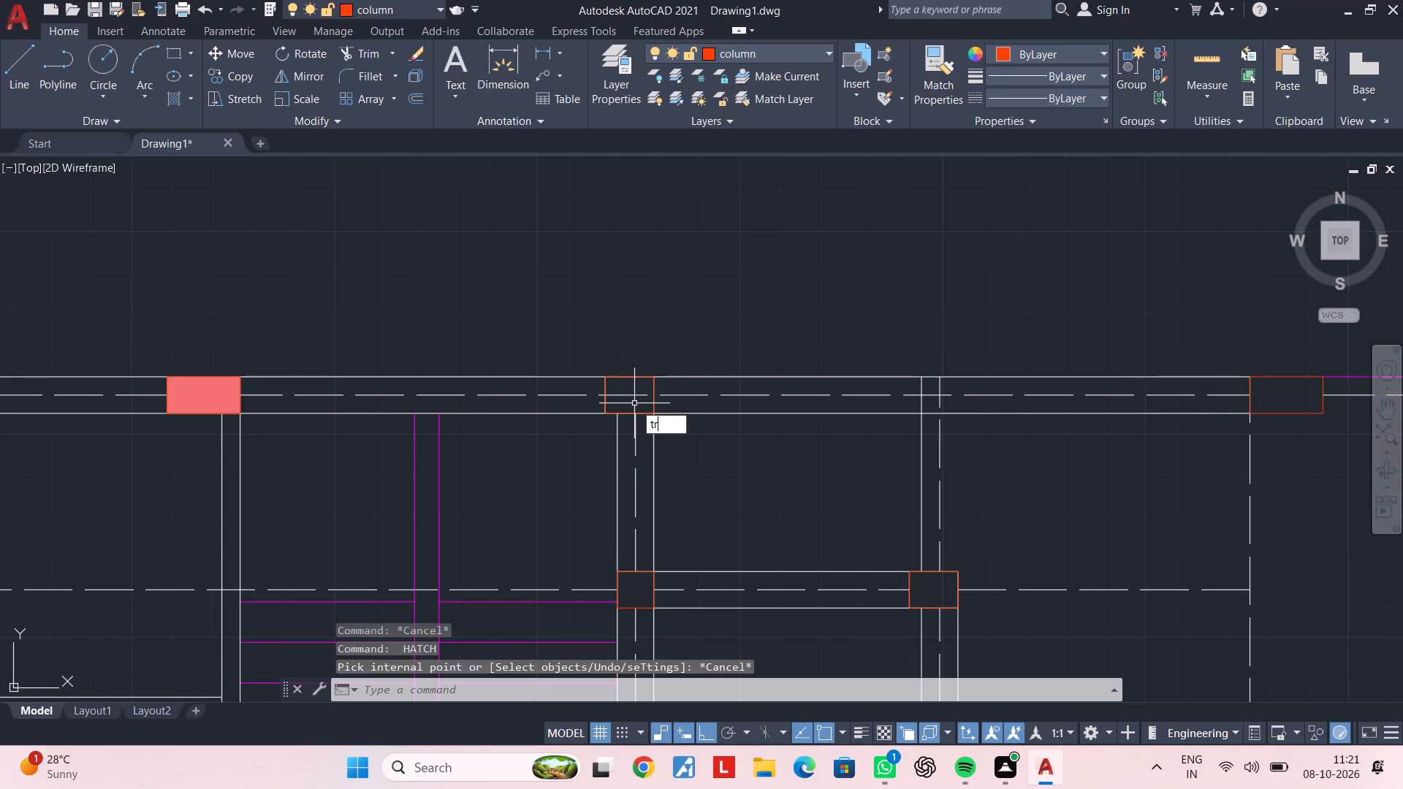
key("space")
scroll(627, 401, "up", 1)
left_click(628, 389)
key("Escape")
key("Escape")
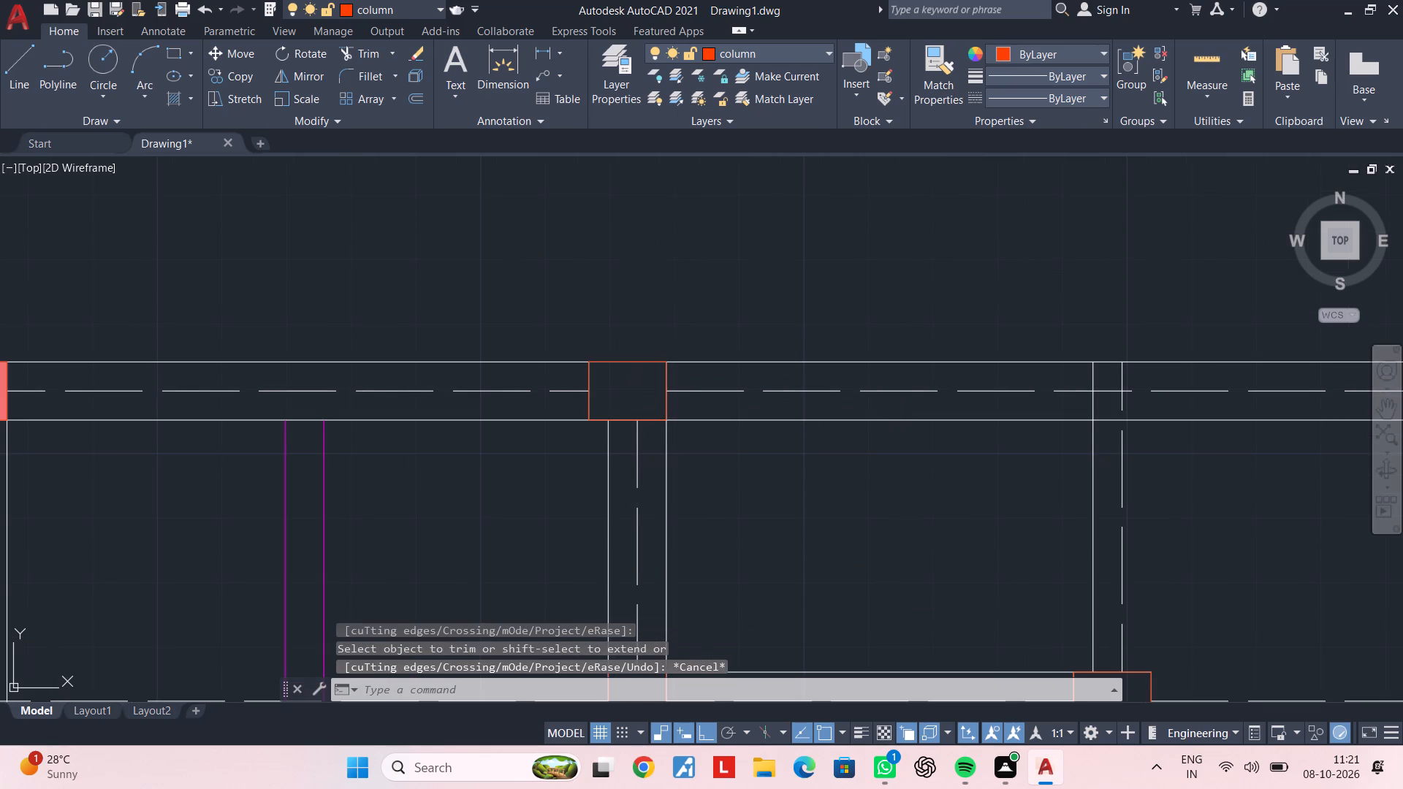
Hatch the staircase's northeast column and the column at the north wall's east end with solid 242,113,114 fill.
type("h")
key("space")
left_click(633, 395)
scroll(758, 430, "down", 3)
middle_click_drag(788, 438, 539, 436)
scroll(639, 429, "up", 3)
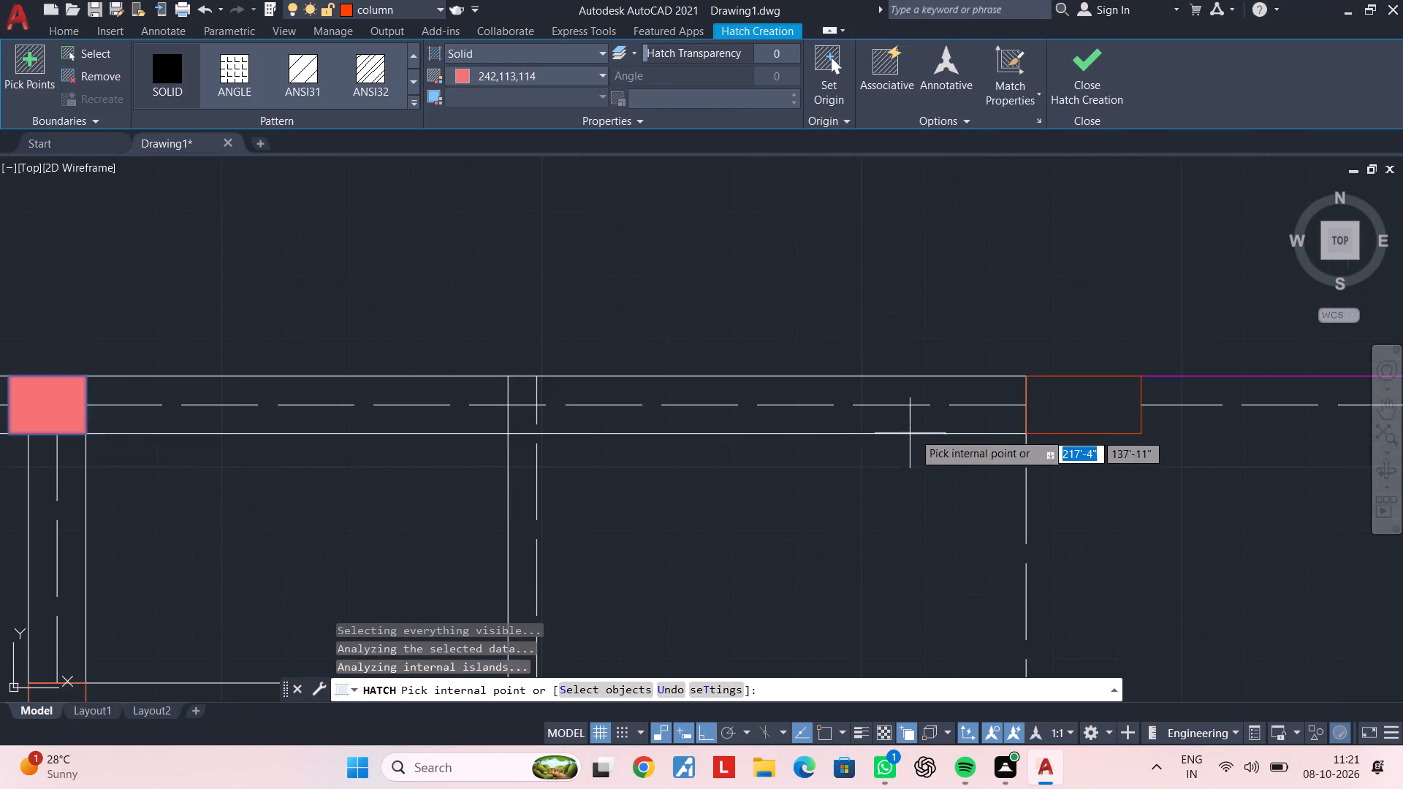
middle_click_drag(916, 431, 598, 451)
left_click(759, 437)
scroll(951, 473, "down", 3)
middle_click_drag(1003, 484, 509, 477)
scroll(737, 460, "up", 2)
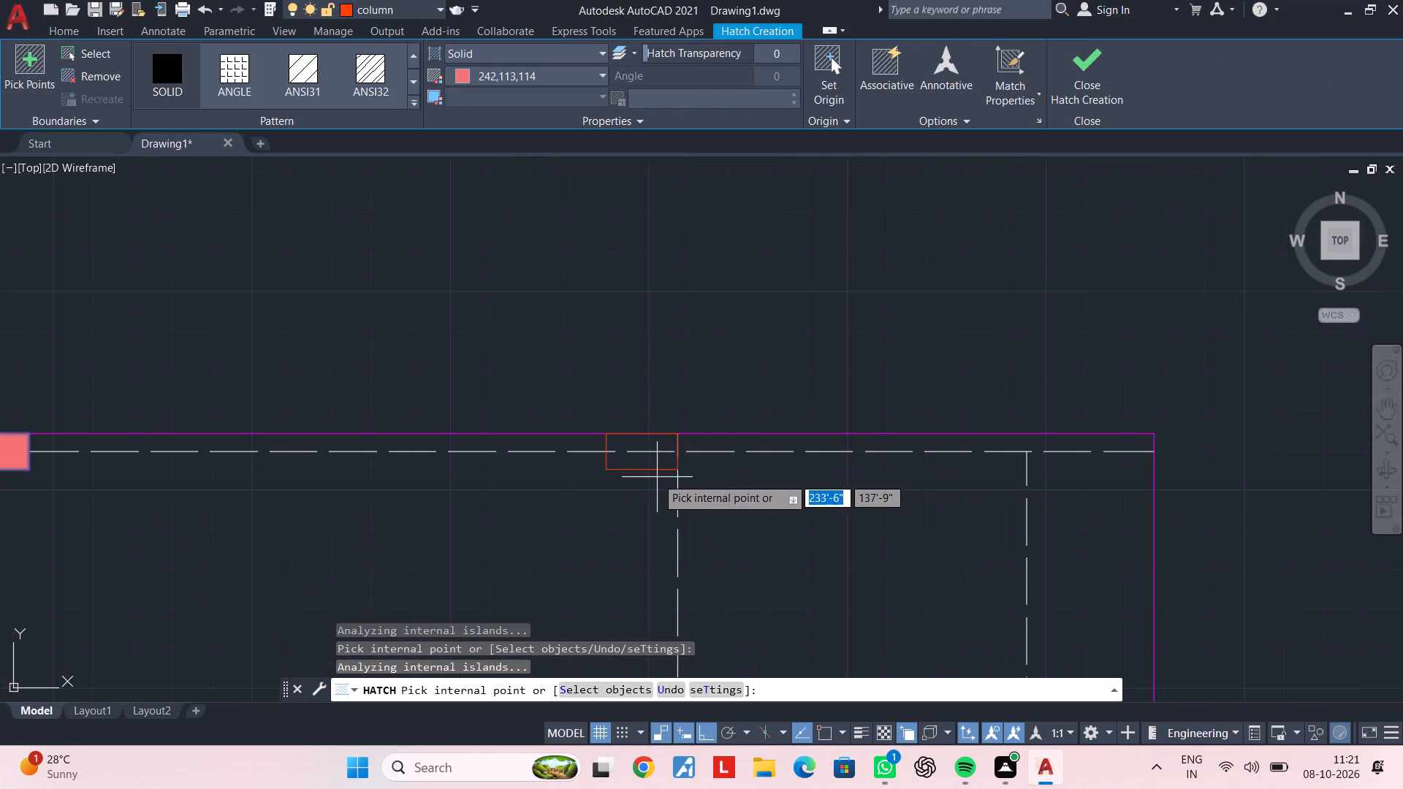
key("Escape")
key("Escape")
Trim the centreline inside the easternmost column on the plan's north edge.
key("t")
key("r")
key("space")
left_click(646, 449)
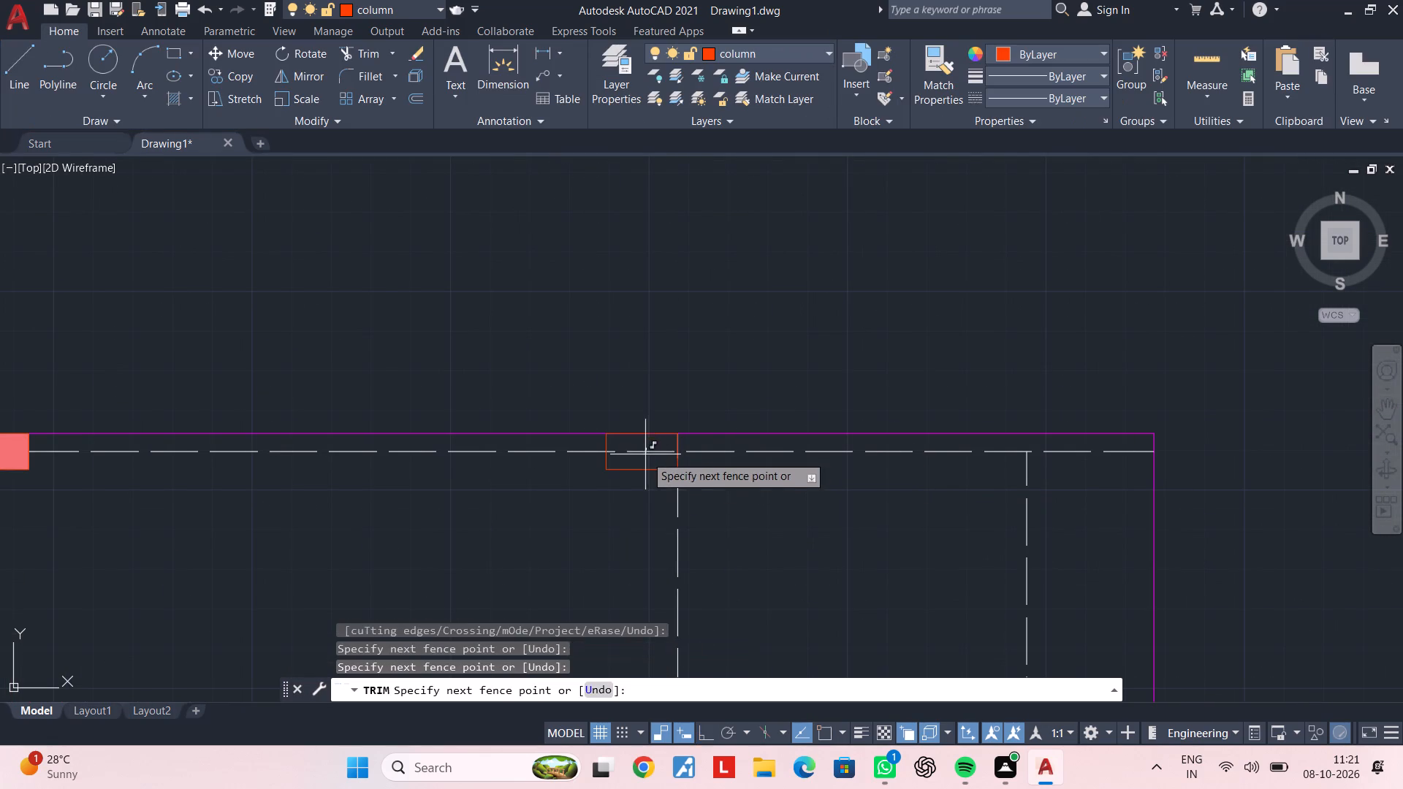
left_click(645, 455)
key("Escape")
key("Escape")
Hatch the easternmost north-edge column with a solid fill in colour 242,113,114.
type("h")
key("space")
left_click(645, 454)
scroll(635, 481, "down", 2)
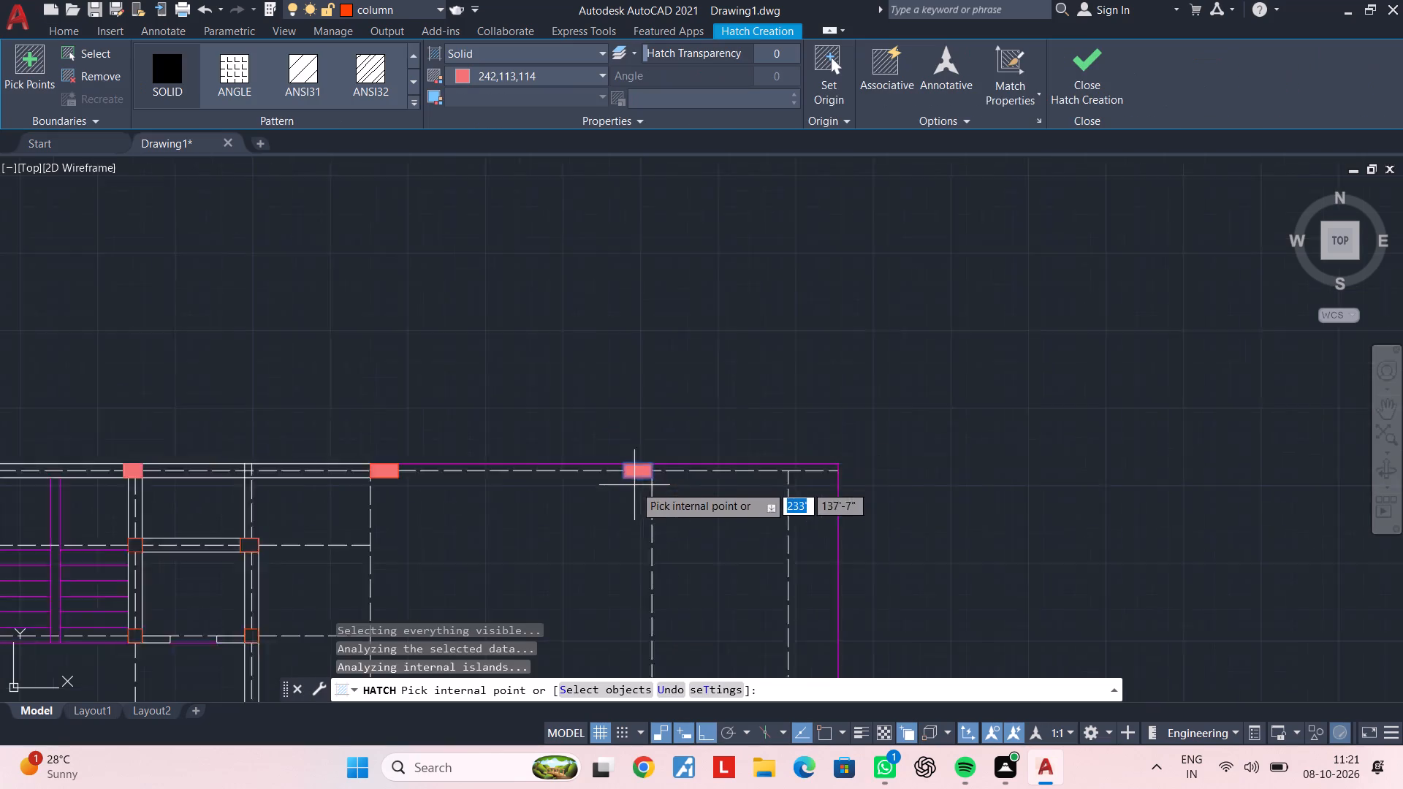
scroll(634, 486, "down", 1)
middle_click_drag(631, 493, 729, 435)
middle_click_drag(659, 487, 762, 418)
scroll(679, 494, "up", 2)
middle_click_drag(701, 511, 761, 498)
key("Escape")
key("Escape")
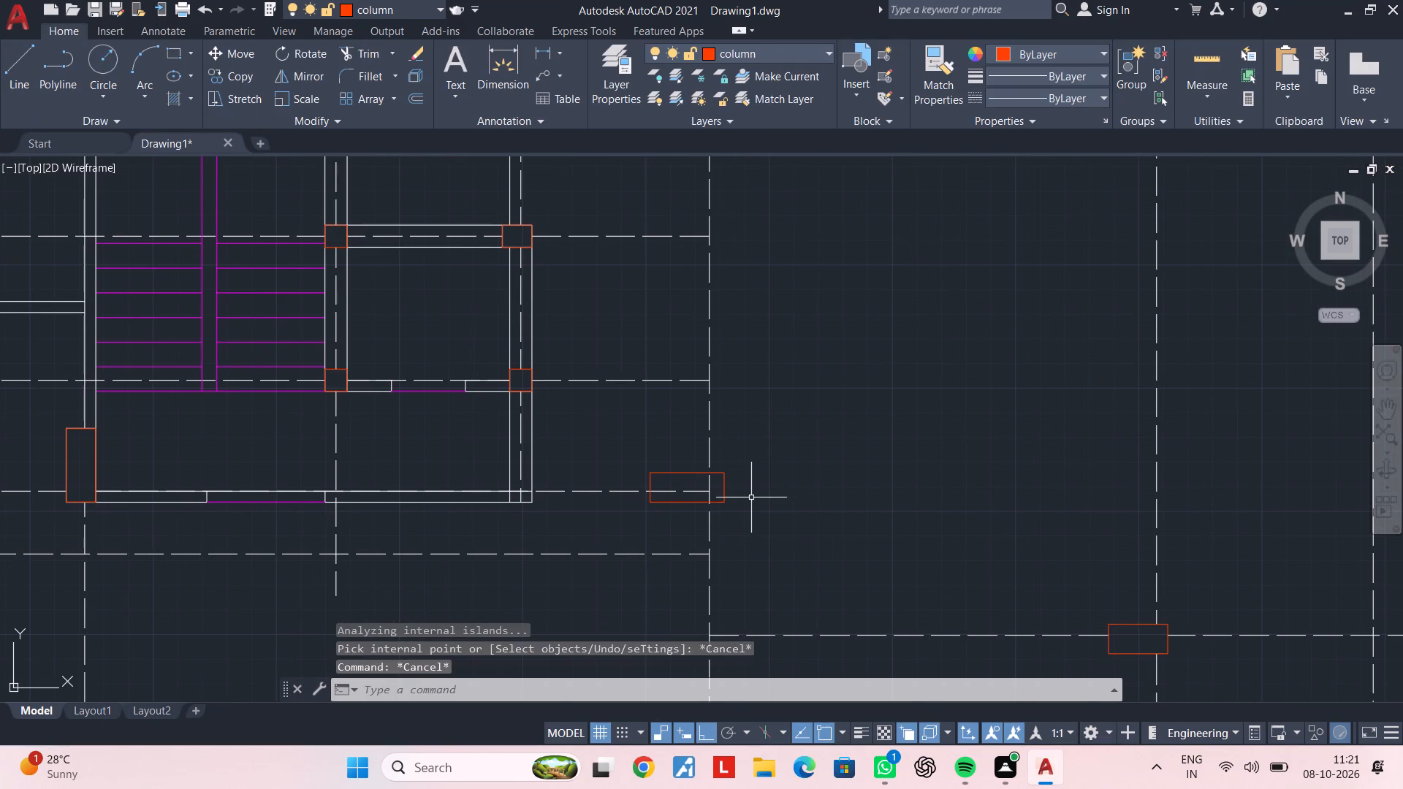
Trim both centrelines inside the isolated column southeast of the small room beside the staircase.
key("t")
key("r")
key("space")
scroll(695, 486, "up", 2)
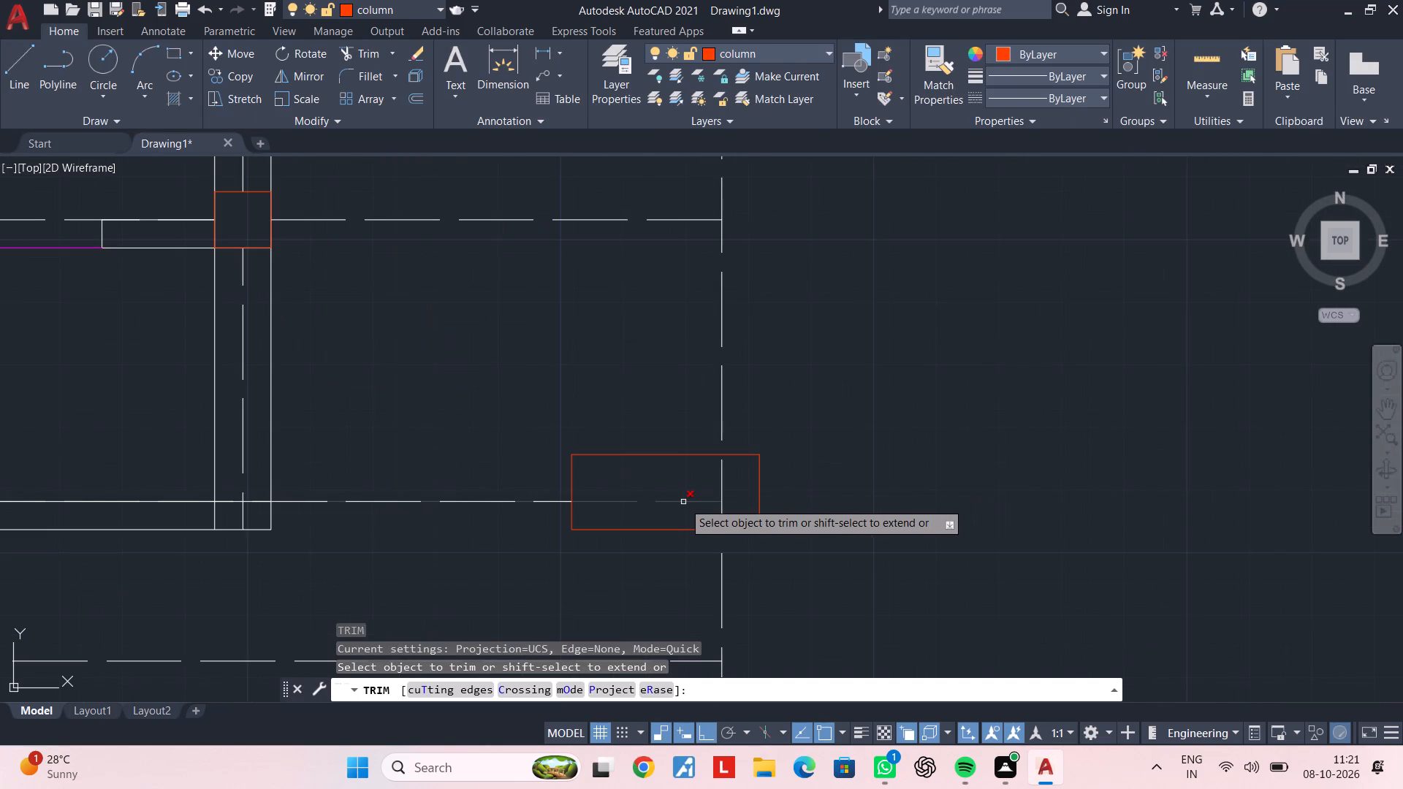
left_click(683, 502)
left_click(721, 496)
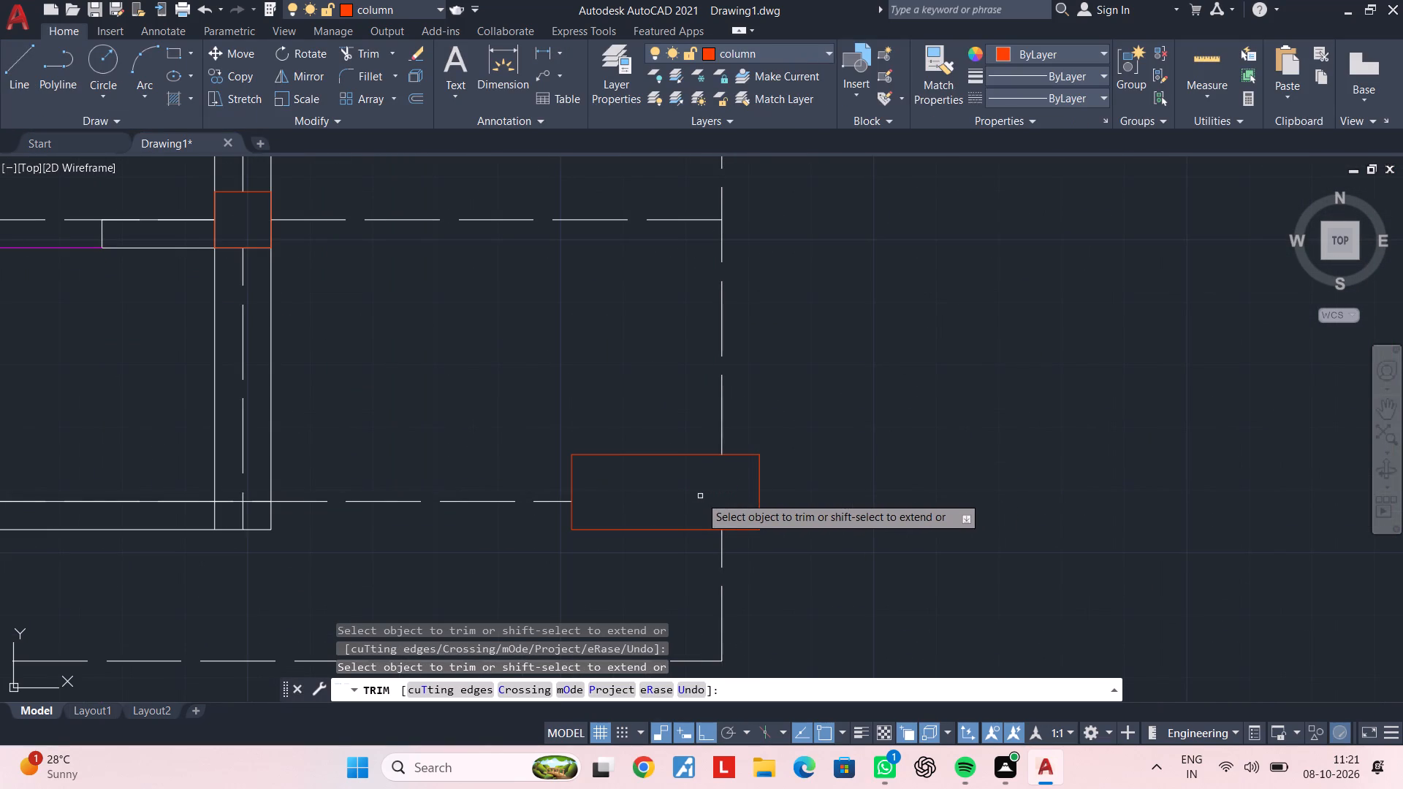
key("Escape")
Hatch the isolated column southeast of the small room and the tall column southwest of the staircase with solid 242,113,114 fill.
key("h")
key("space")
left_click(700, 493)
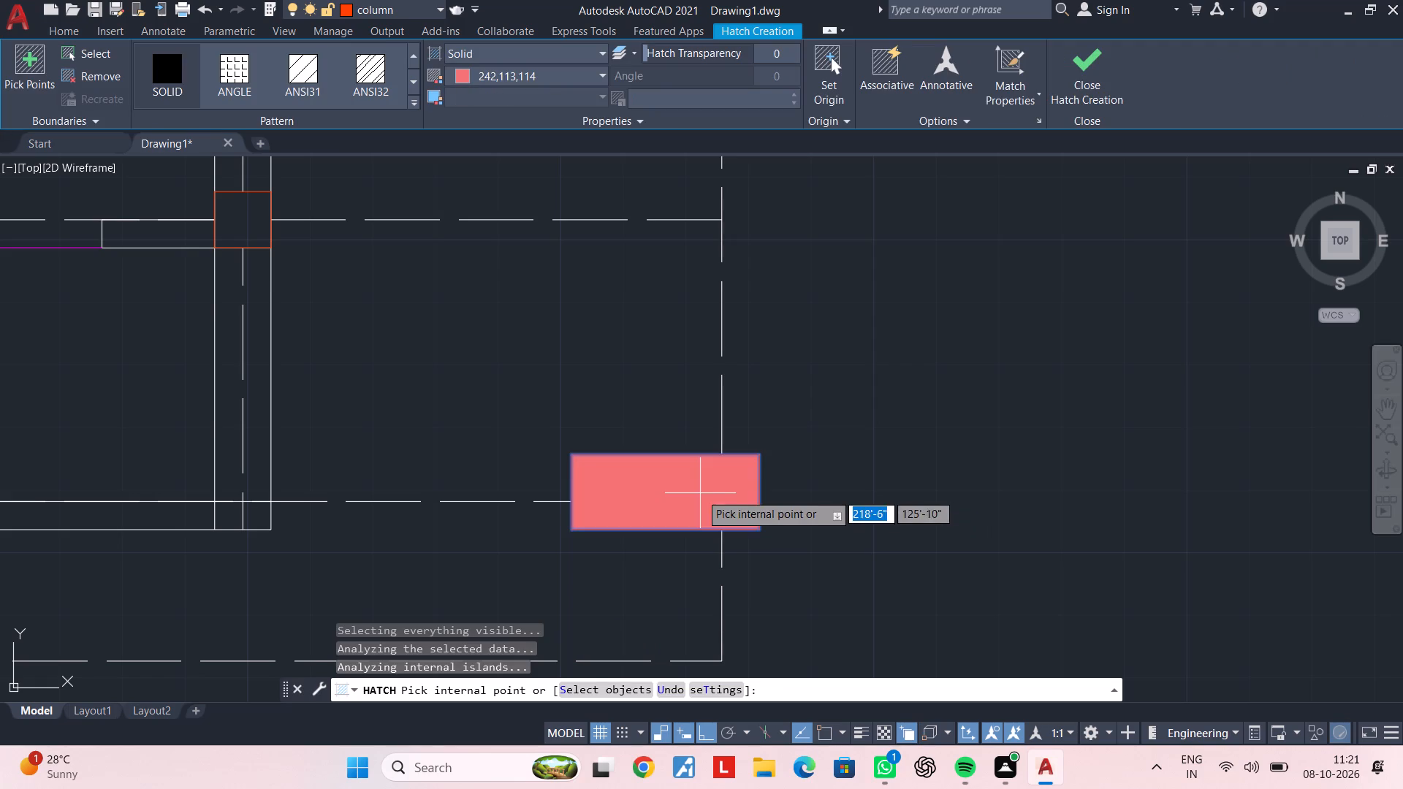
scroll(692, 498, "down", 2)
middle_click_drag(701, 498, 914, 478)
middle_click_drag(655, 518, 908, 516)
scroll(539, 470, "up", 1)
left_click(550, 462)
Hatch the four corner columns of the small room east of the staircase with solid 242,113,114 fill.
scroll(639, 464, "down", 2)
middle_click_drag(670, 465, 588, 547)
scroll(733, 477, "up", 2)
left_click(616, 495)
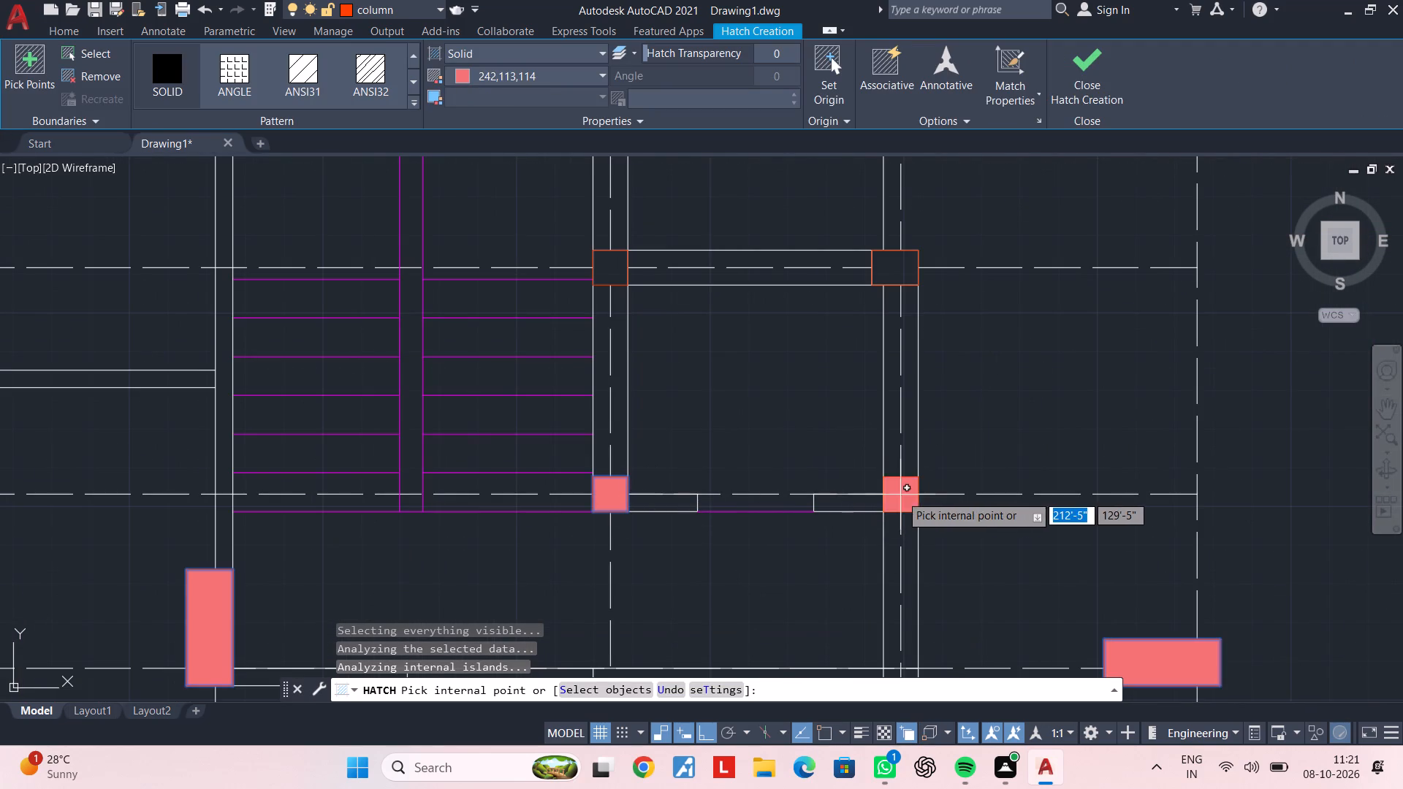
left_click(900, 495)
middle_click_drag(836, 400, 799, 520)
left_click(859, 395)
left_click(567, 387)
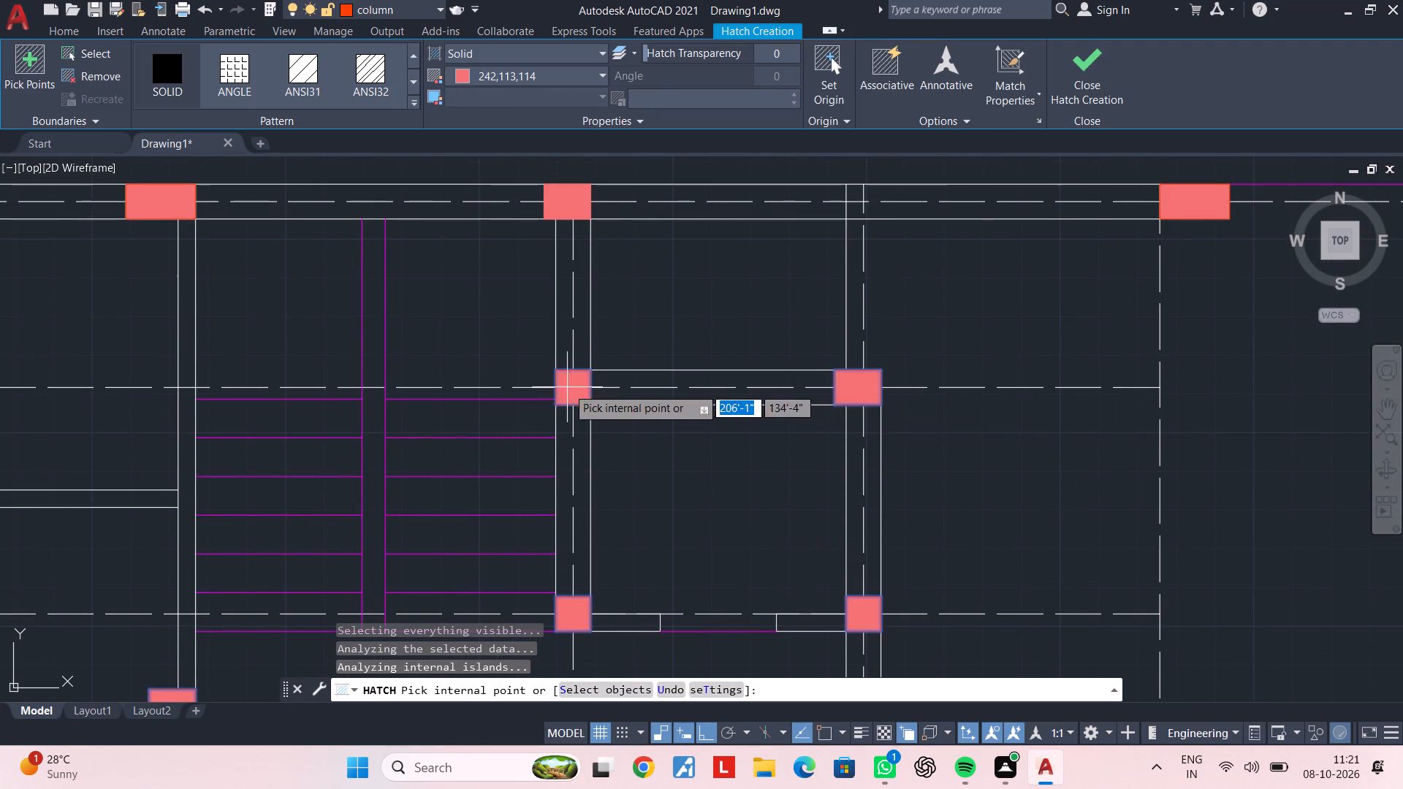
Hatch the eastern column at the mid-plan centreline intersection with solid 242,113,114 fill.
scroll(748, 506, "down", 3)
middle_click_drag(755, 506, 764, 422)
middle_click_drag(767, 518, 758, 358)
middle_click_drag(843, 472, 815, 340)
middle_click_drag(976, 318, 832, 525)
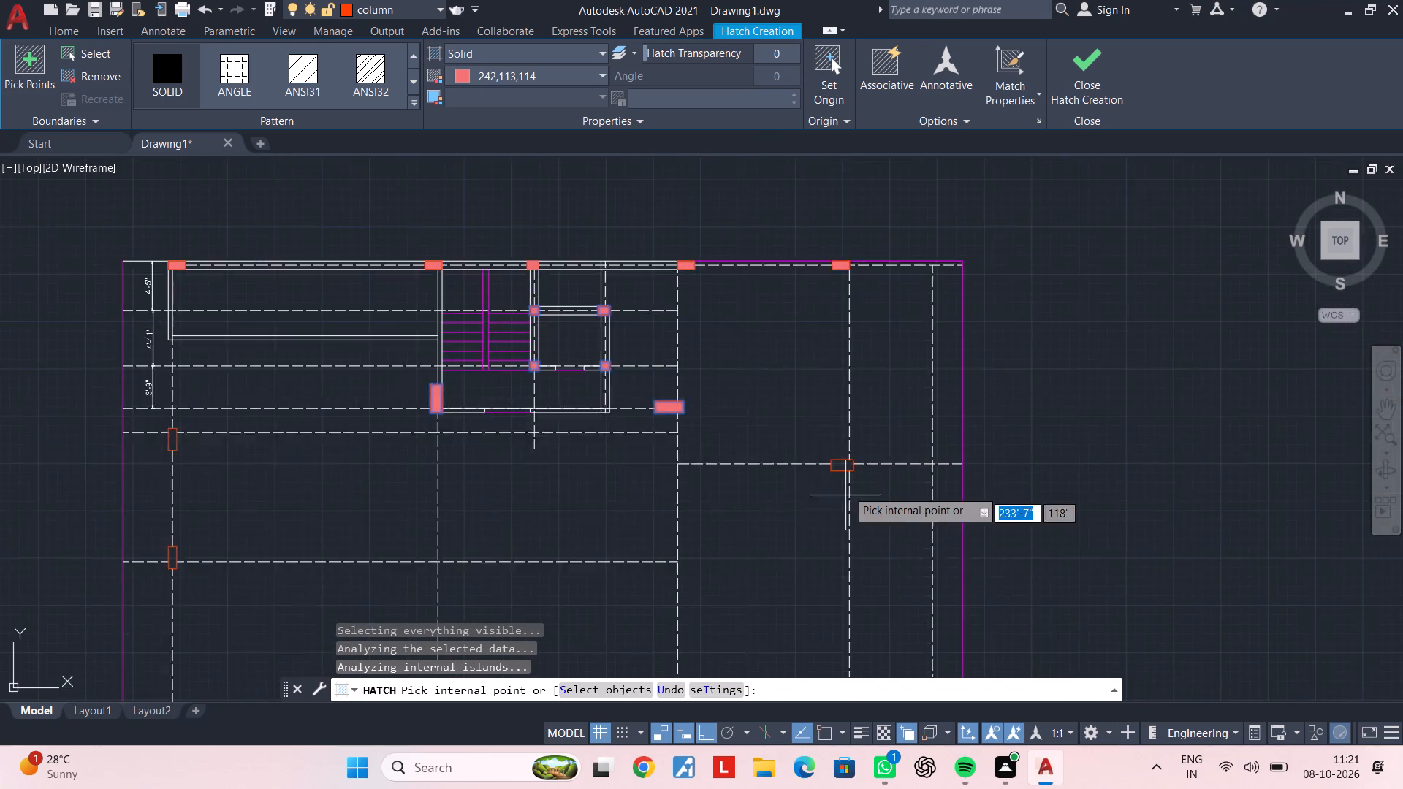
scroll(851, 475, "up", 2)
left_click(832, 447)
Hatch the two eastern columns on the southern centreline with solid 242,113,114 fill.
scroll(833, 541, "down", 3)
middle_click_drag(832, 530, 826, 291)
scroll(814, 468, "up", 3)
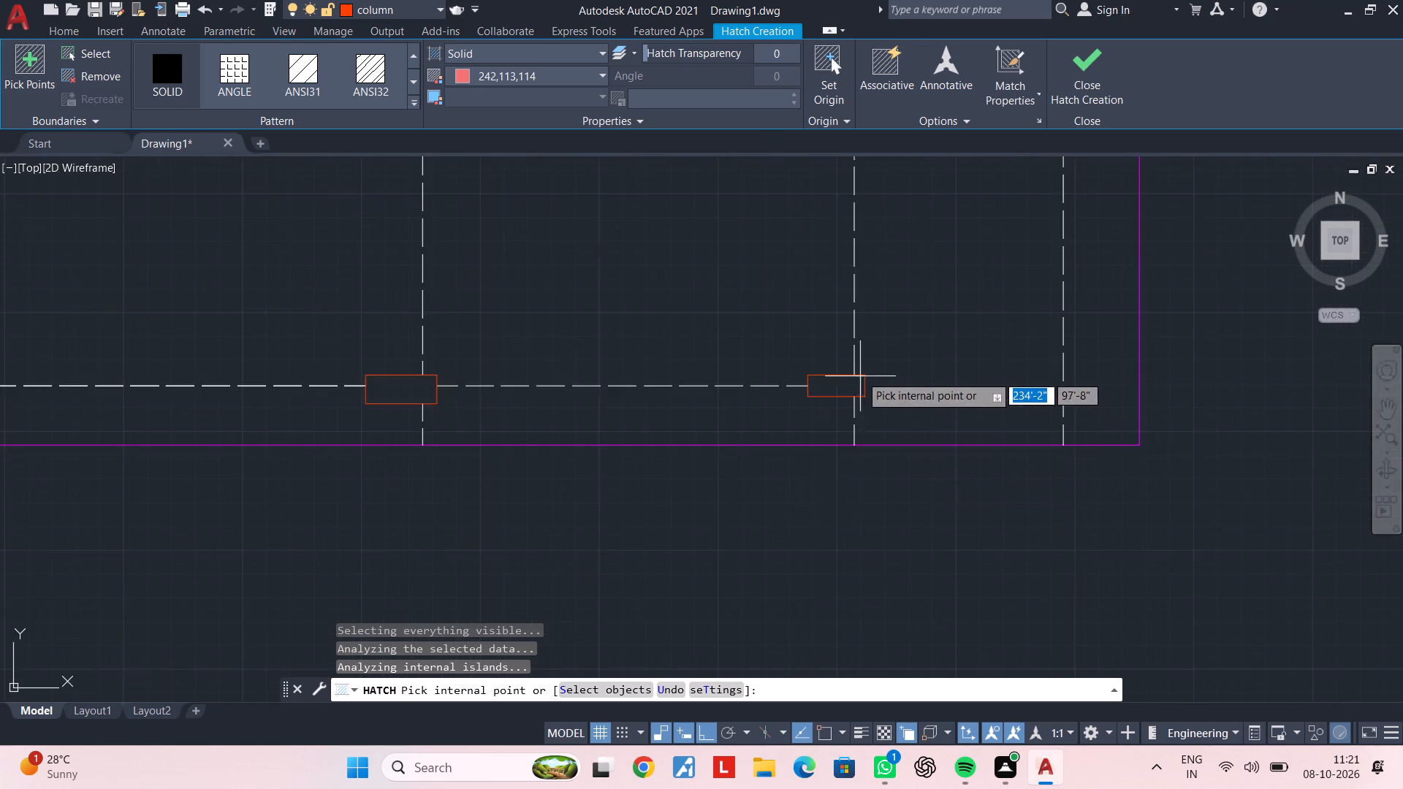
scroll(860, 375, "up", 1)
left_click(826, 388)
scroll(695, 443, "down", 1)
middle_click_drag(745, 452, 1230, 469)
scroll(784, 441, "up", 1)
left_click(862, 427)
scroll(700, 481, "down", 3)
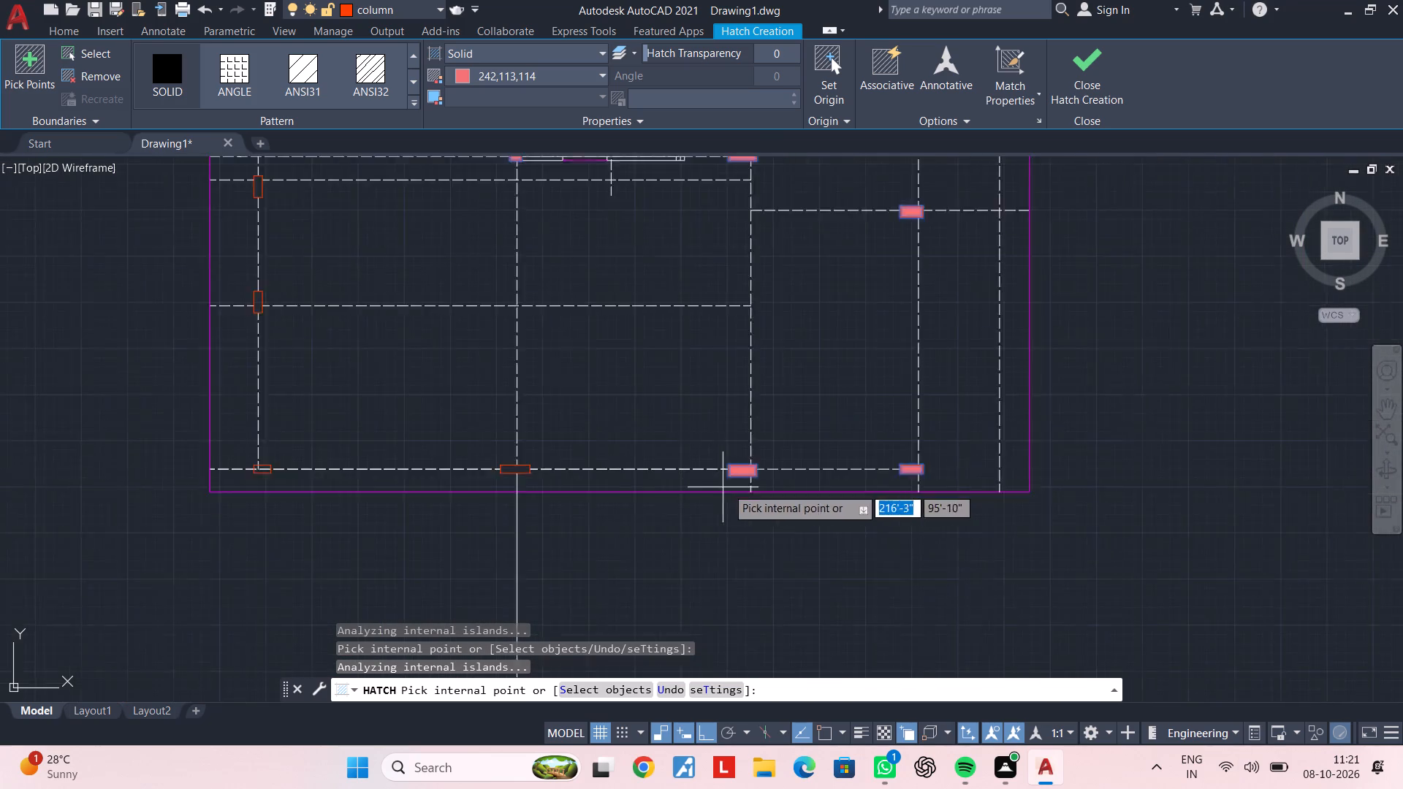
Hatch the wide column on the southern centreline, east of the southwest corner column, with solid 242,113,114 fill.
middle_click_drag(737, 487, 1149, 486)
scroll(803, 464, "up", 2)
scroll(1118, 495, "up", 2)
left_click(1095, 444)
scroll(920, 494, "down", 2)
middle_click_drag(970, 501, 1041, 495)
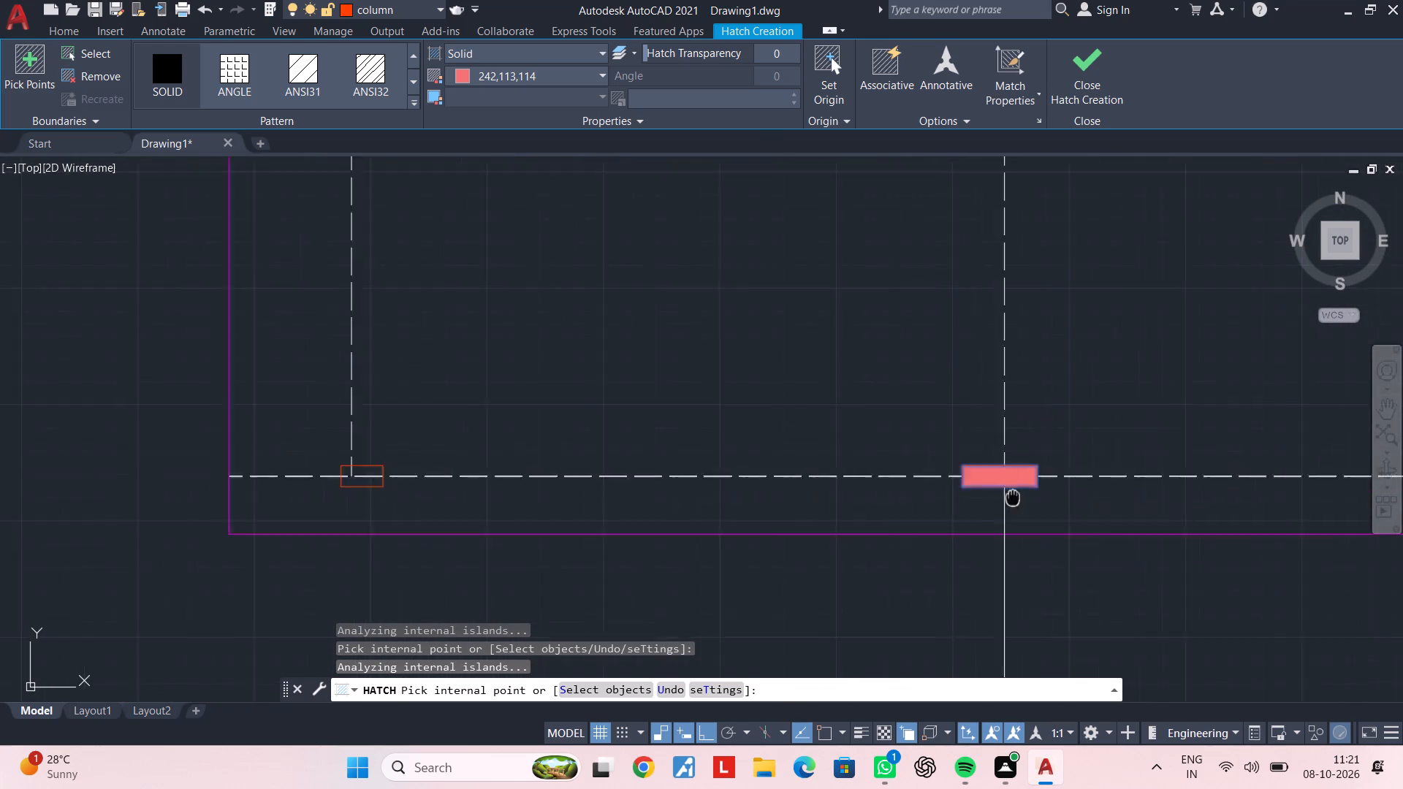
middle_click_drag(1041, 495, 1286, 472)
middle_click_drag(846, 474, 987, 474)
scroll(739, 438, "up", 1)
middle_click_drag(834, 476, 734, 508)
key("Escape")
key("Escape")
key("Escape")
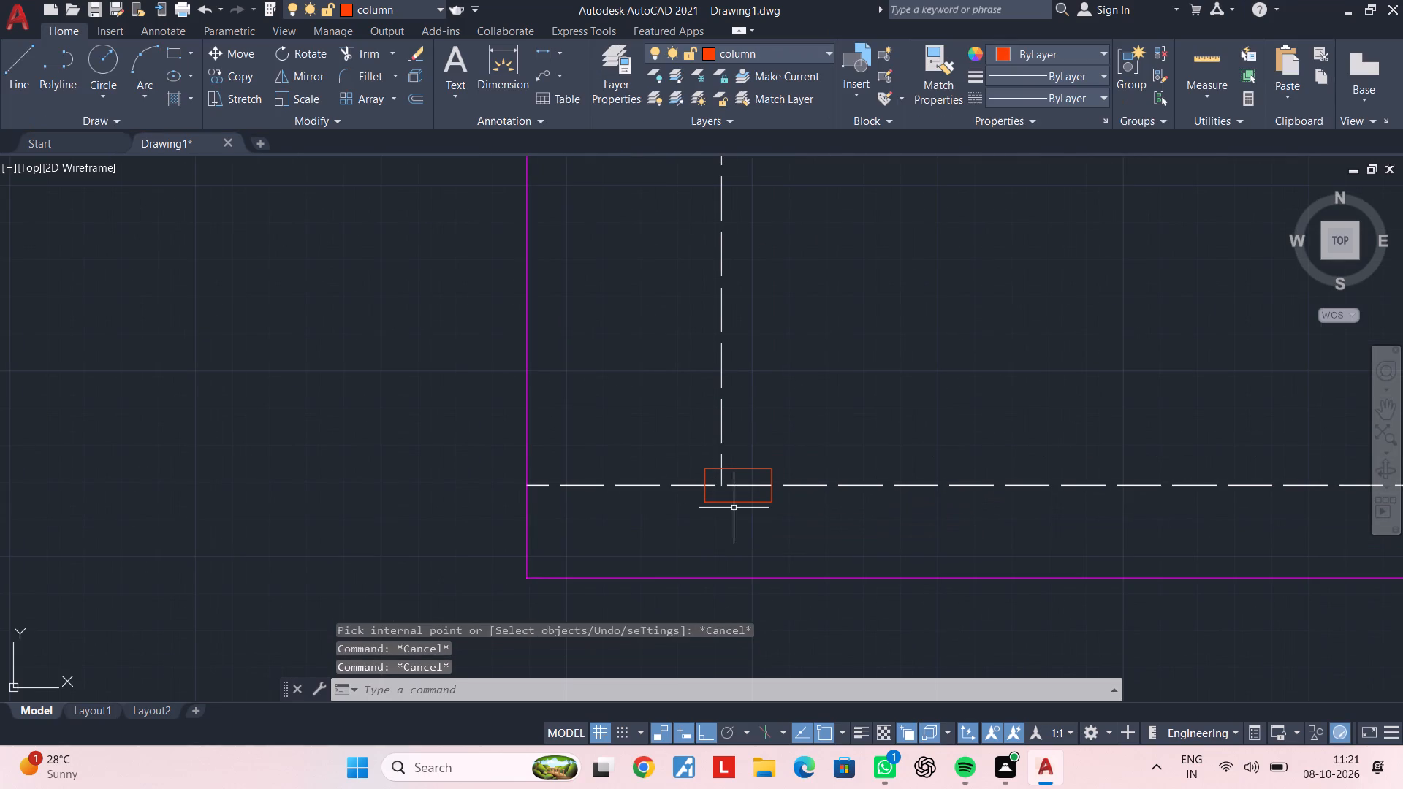
Trim the vertical centreline and both overlapping horizontal centrelines inside the southwest corner column.
key("t")
type("r")
key("space")
scroll(726, 490, "up", 2)
left_click(741, 479)
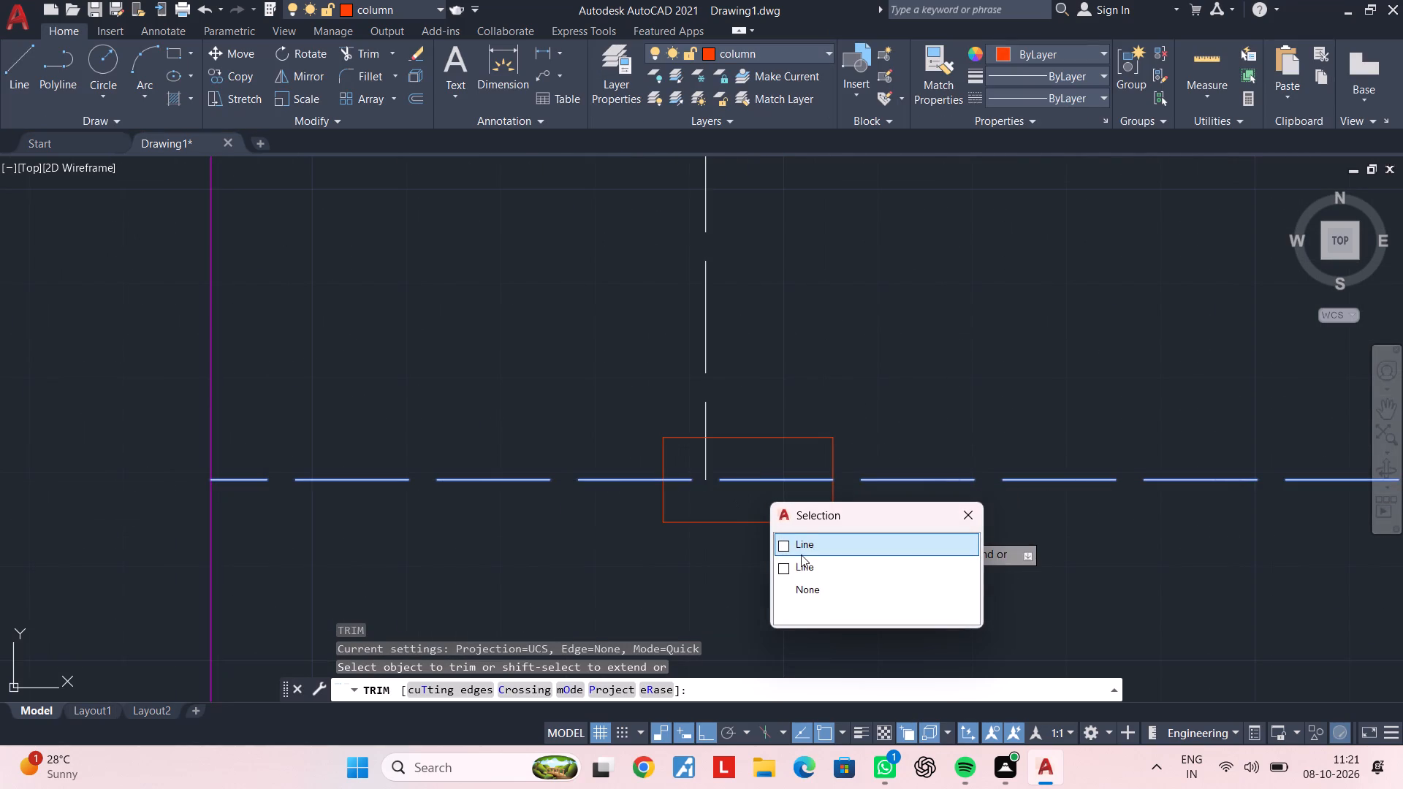
left_click(801, 552)
left_click(707, 466)
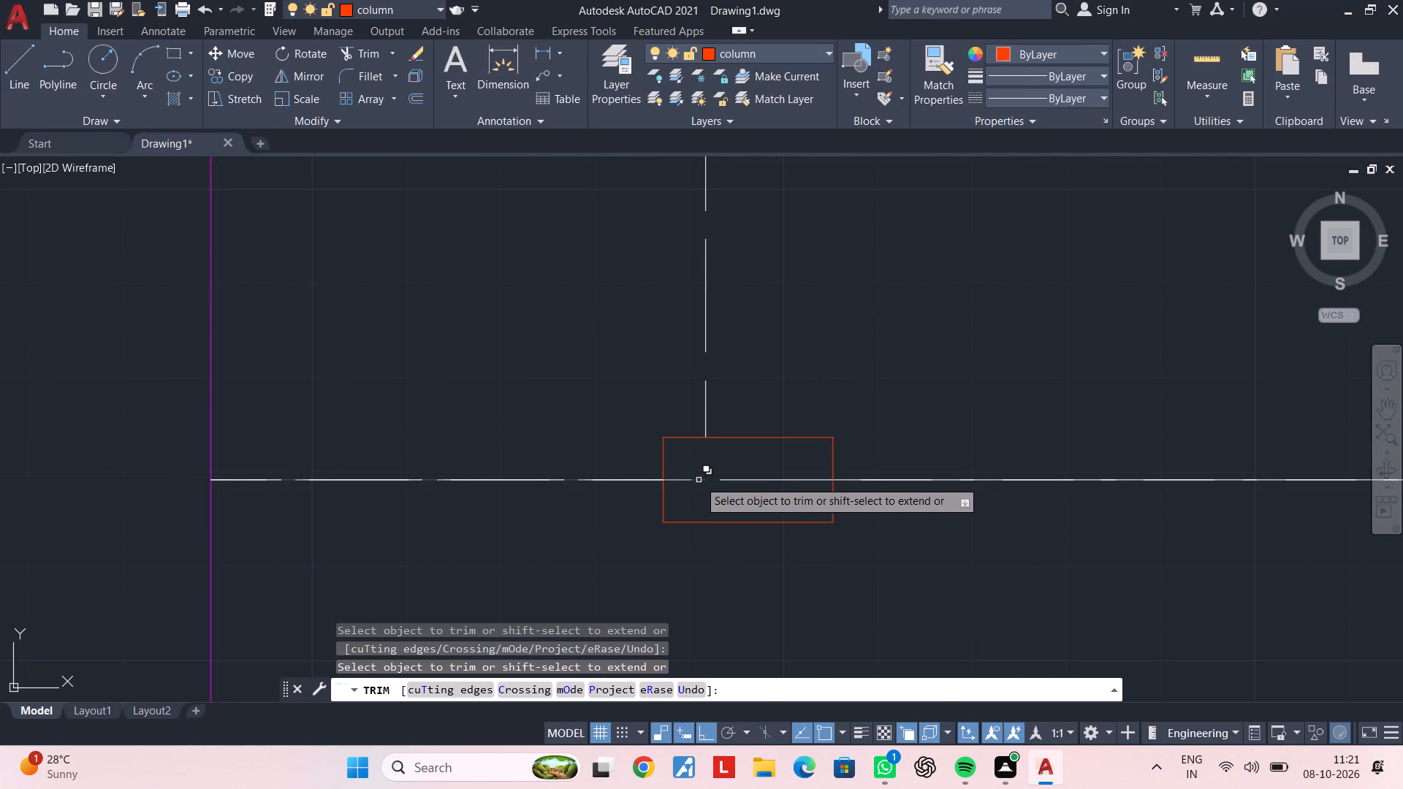
left_click(699, 480)
left_click(757, 545)
left_click(756, 479)
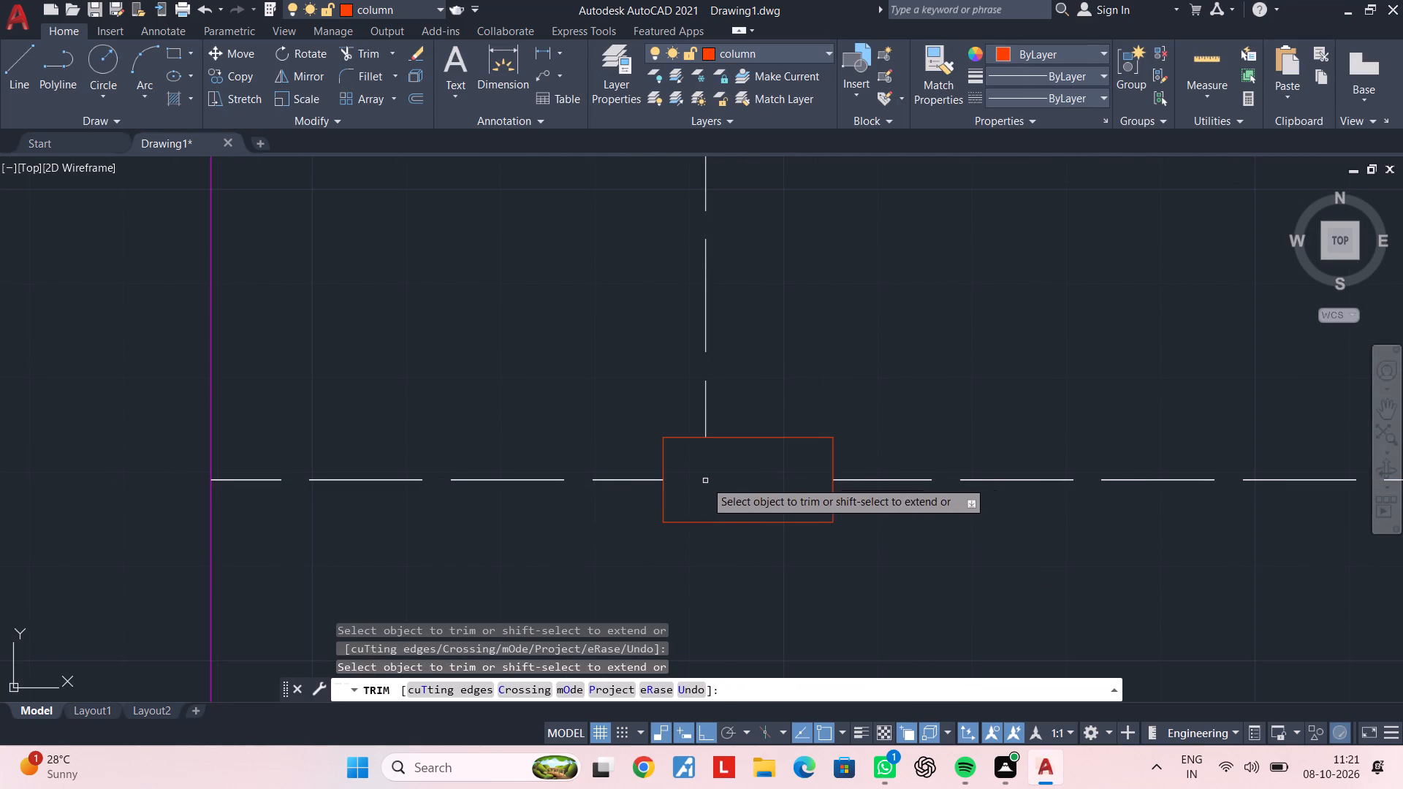
key("Escape")
Delete the duplicate horizontal centreline pieces on the west and east sides of the southwest corner column.
left_click(617, 481)
key("Delete")
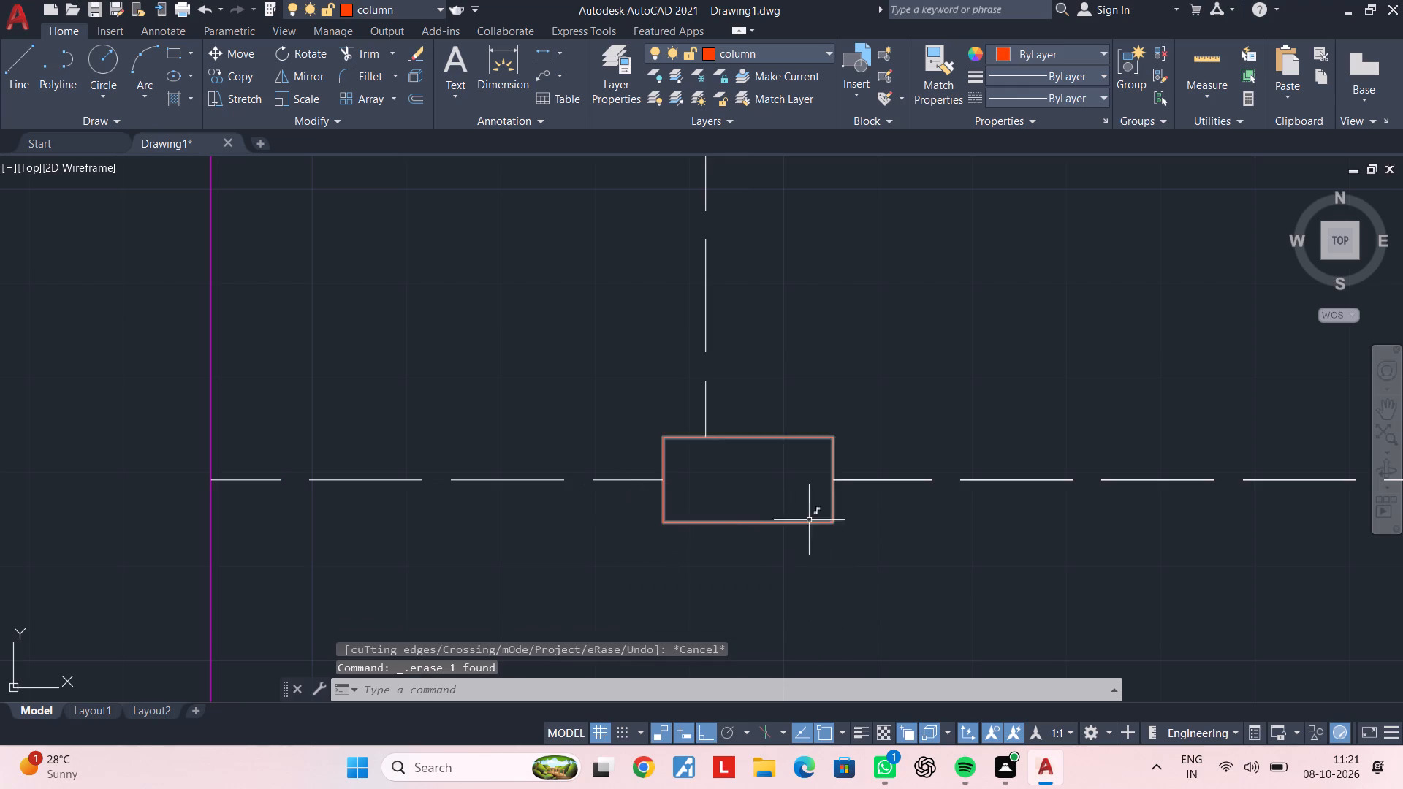
middle_click_drag(805, 520, 689, 536)
left_click(765, 494)
key("BackSpace")
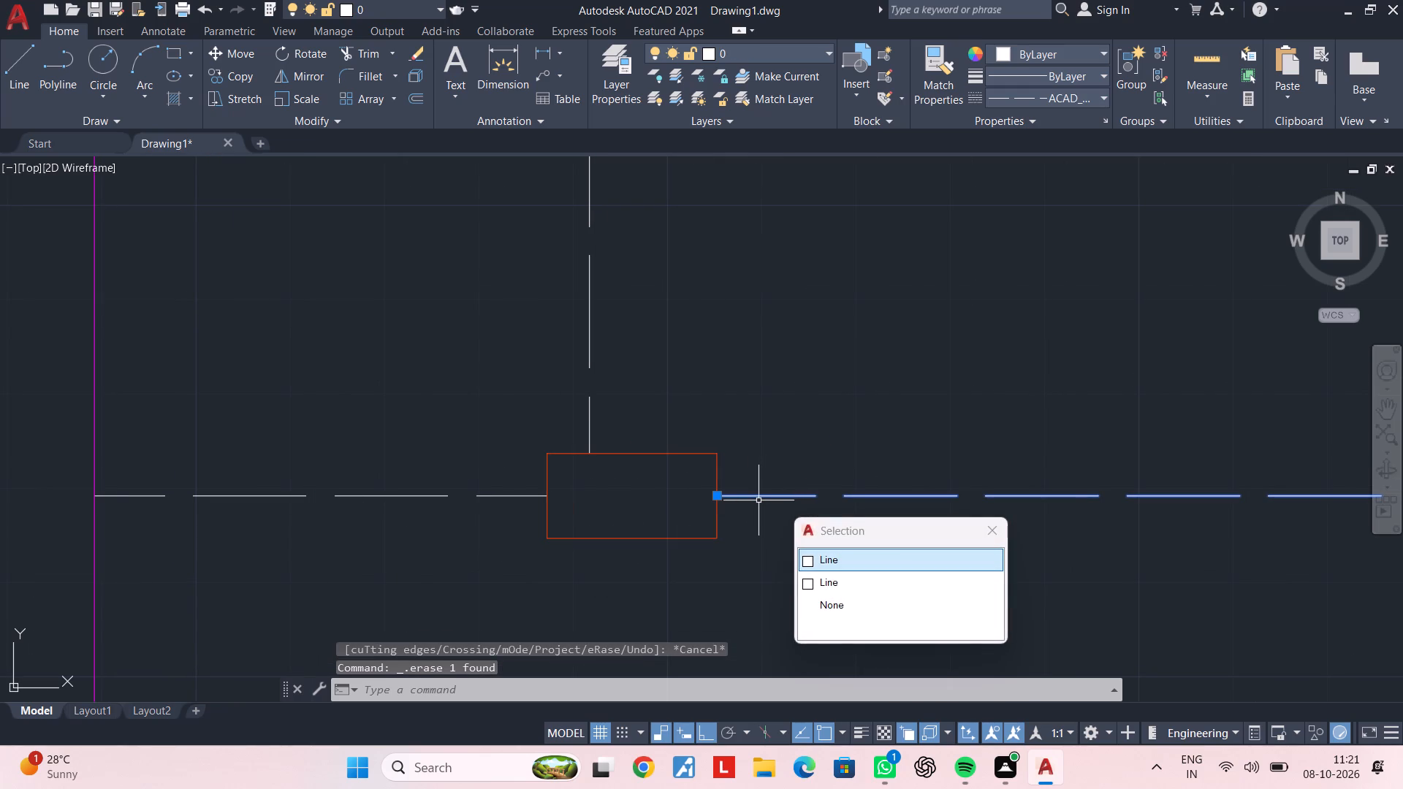
key("Delete")
scroll(778, 527, "down", 1)
key("Escape")
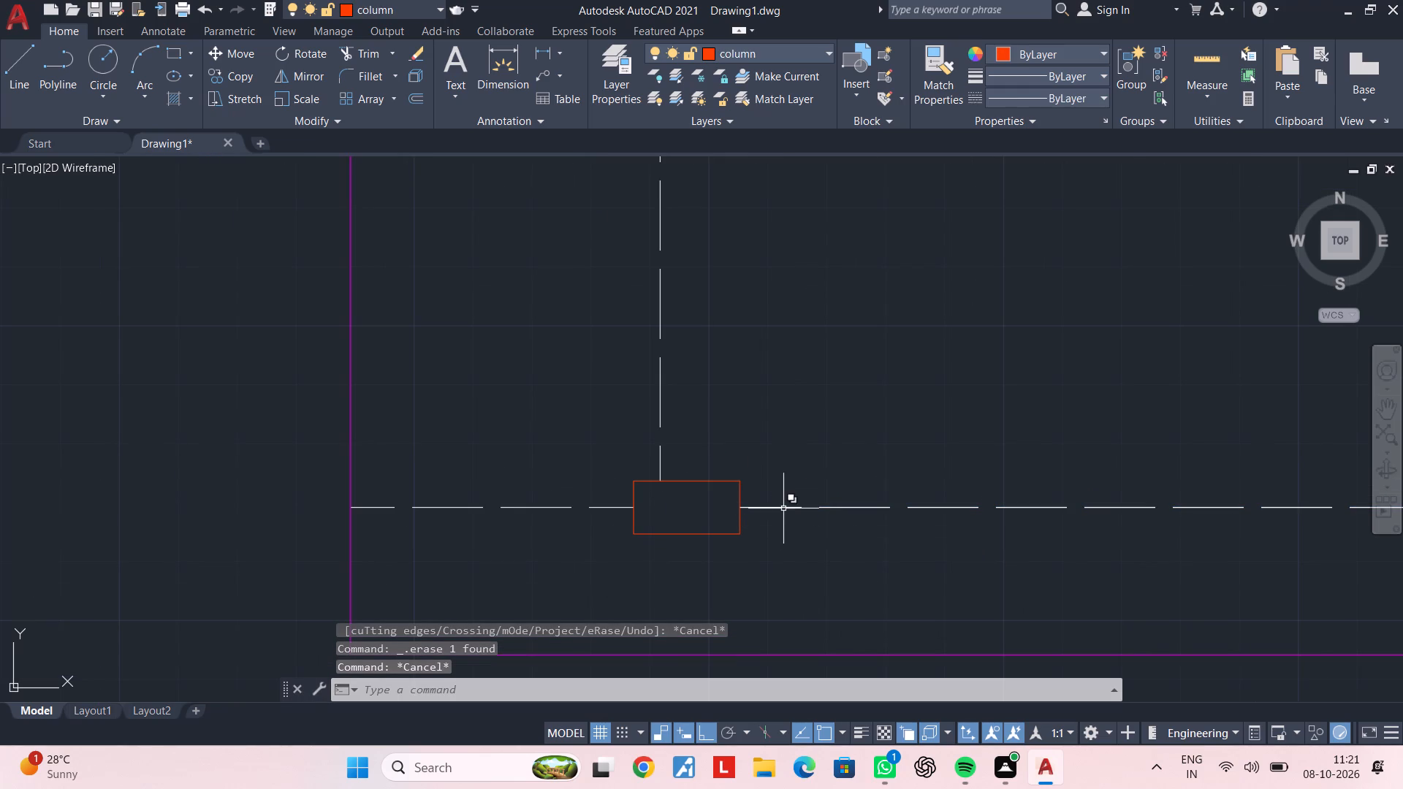
left_click(783, 507)
key("Delete")
scroll(835, 584, "down", 2)
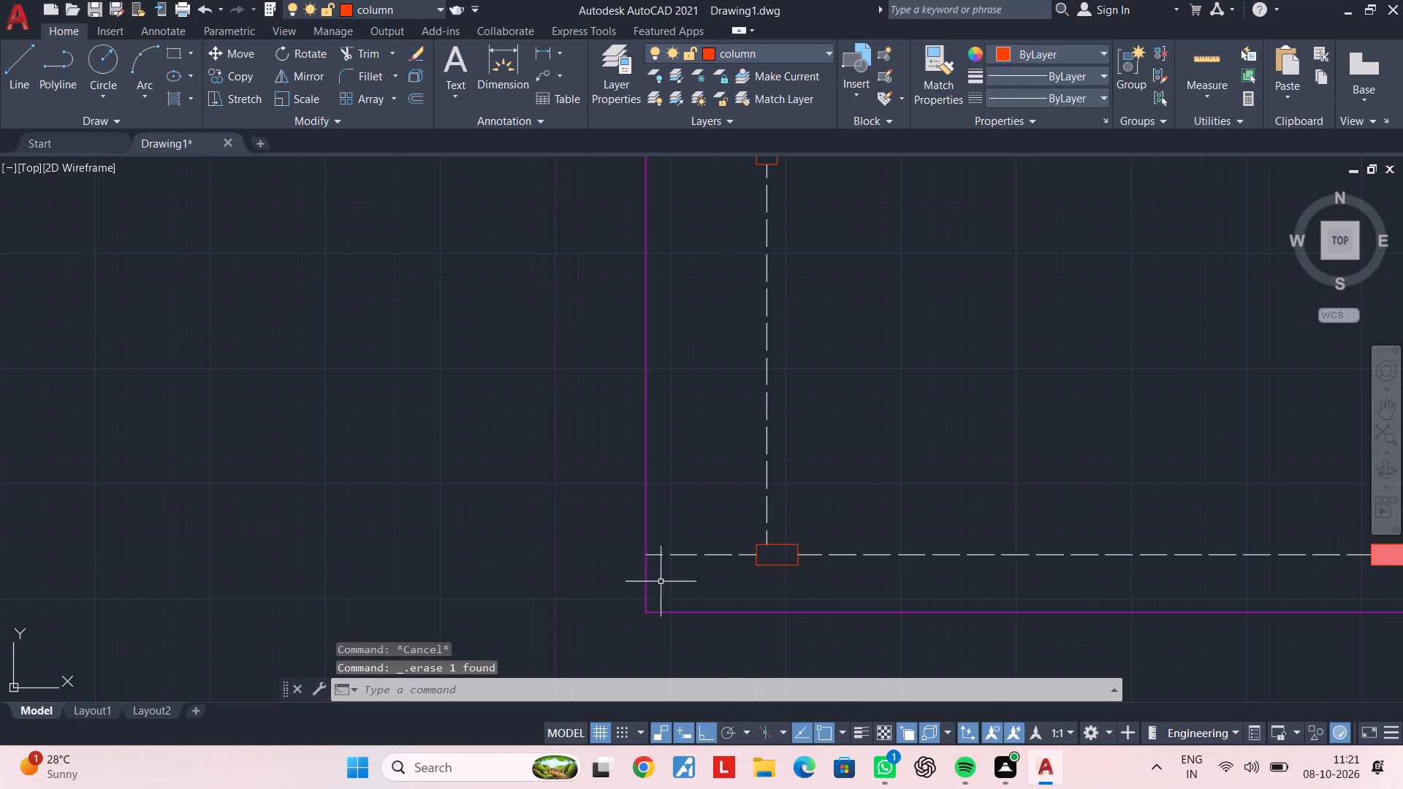
key("Escape")
key("Escape")
Hatch the southwest corner column with a solid fill in colour 242,113,114.
type("h")
key("space")
left_click(774, 554)
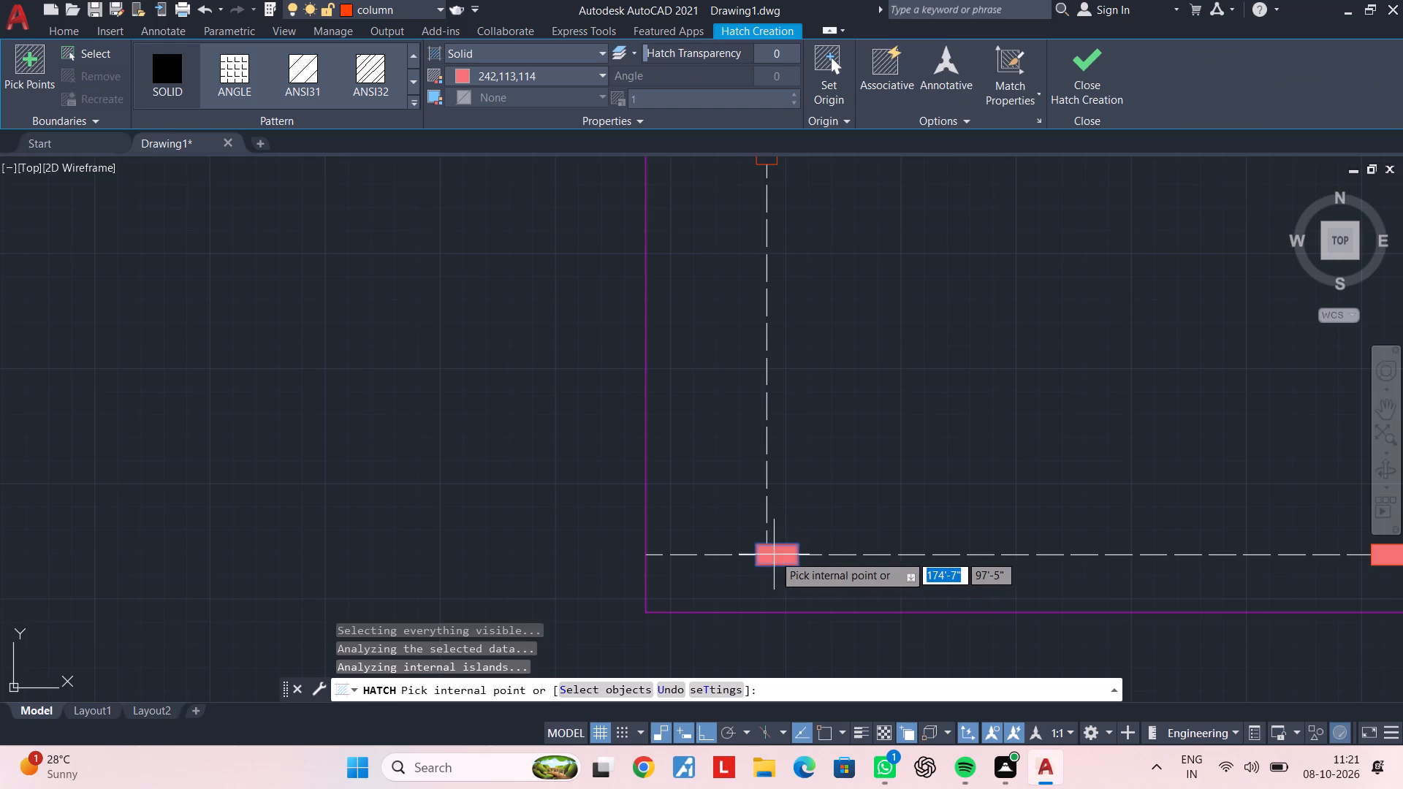
scroll(942, 598, "down", 2)
middle_click_drag(948, 598, 699, 588)
key("Escape")
key("Escape")
Hatch the two remaining upright columns on the west centreline with solid 242,113,114 fill.
middle_click_drag(718, 498, 780, 618)
key("space")
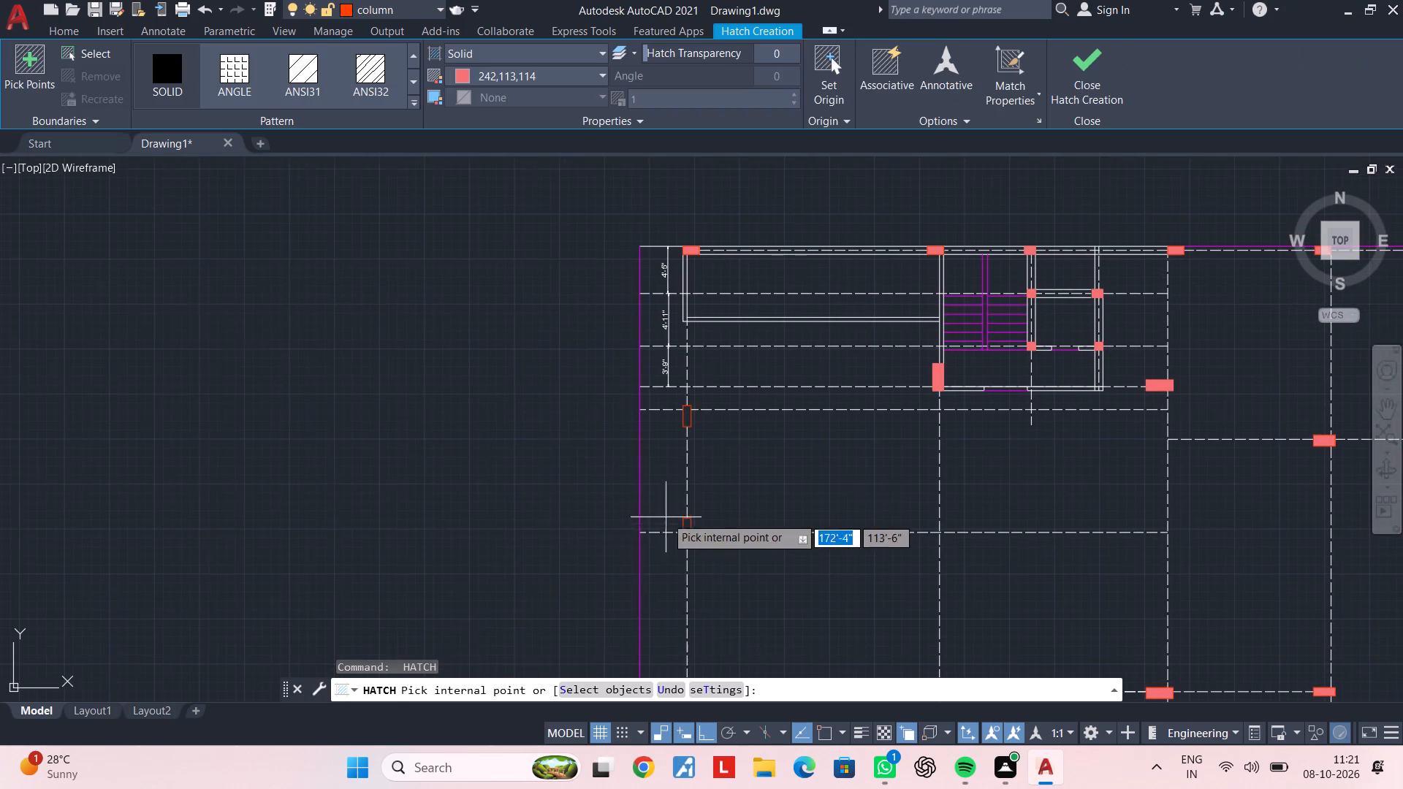
scroll(666, 516, "up", 2)
left_click(711, 559)
middle_click_drag(810, 413, 801, 578)
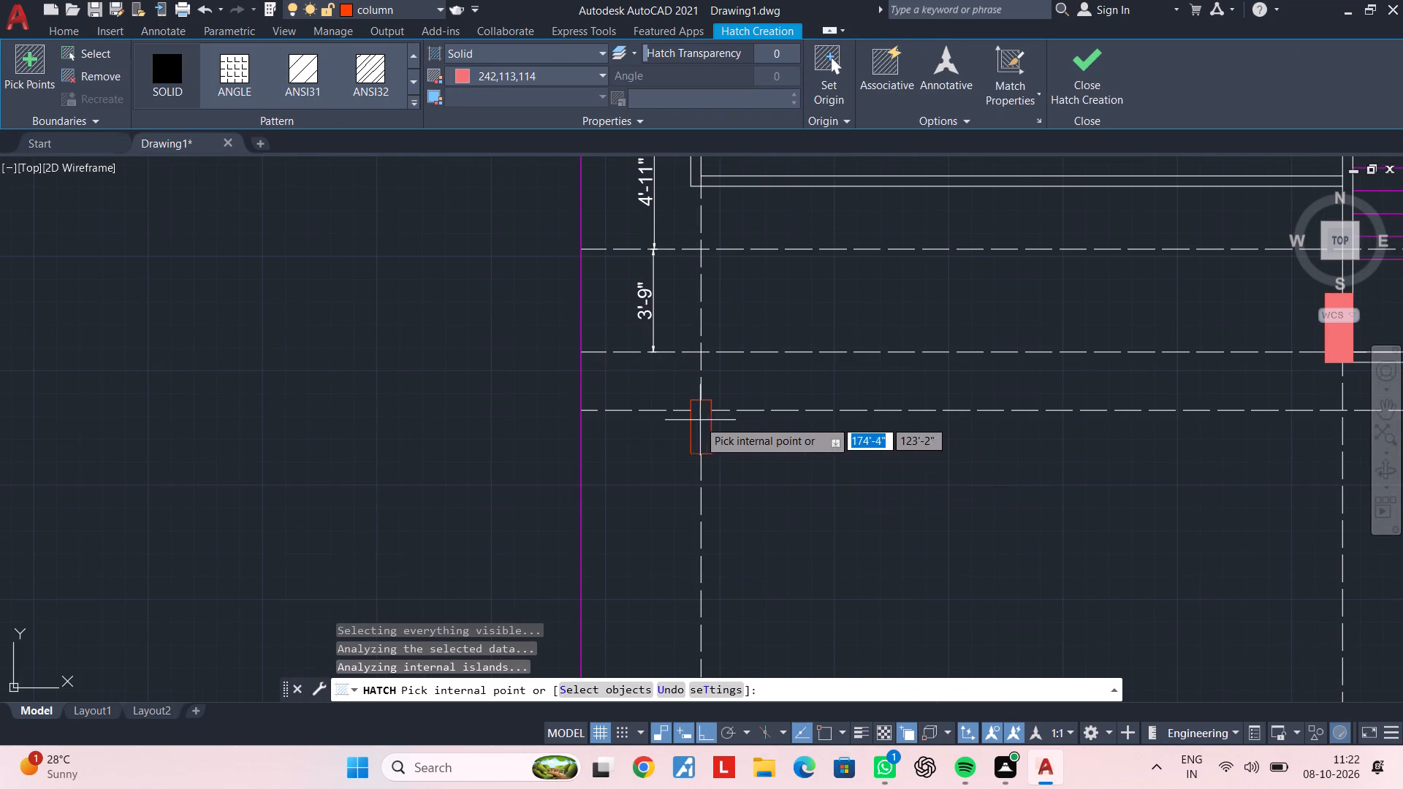
left_click(697, 422)
middle_click_drag(842, 519, 791, 647)
key("Escape")
key("Escape")
scroll(801, 548, "down", 3)
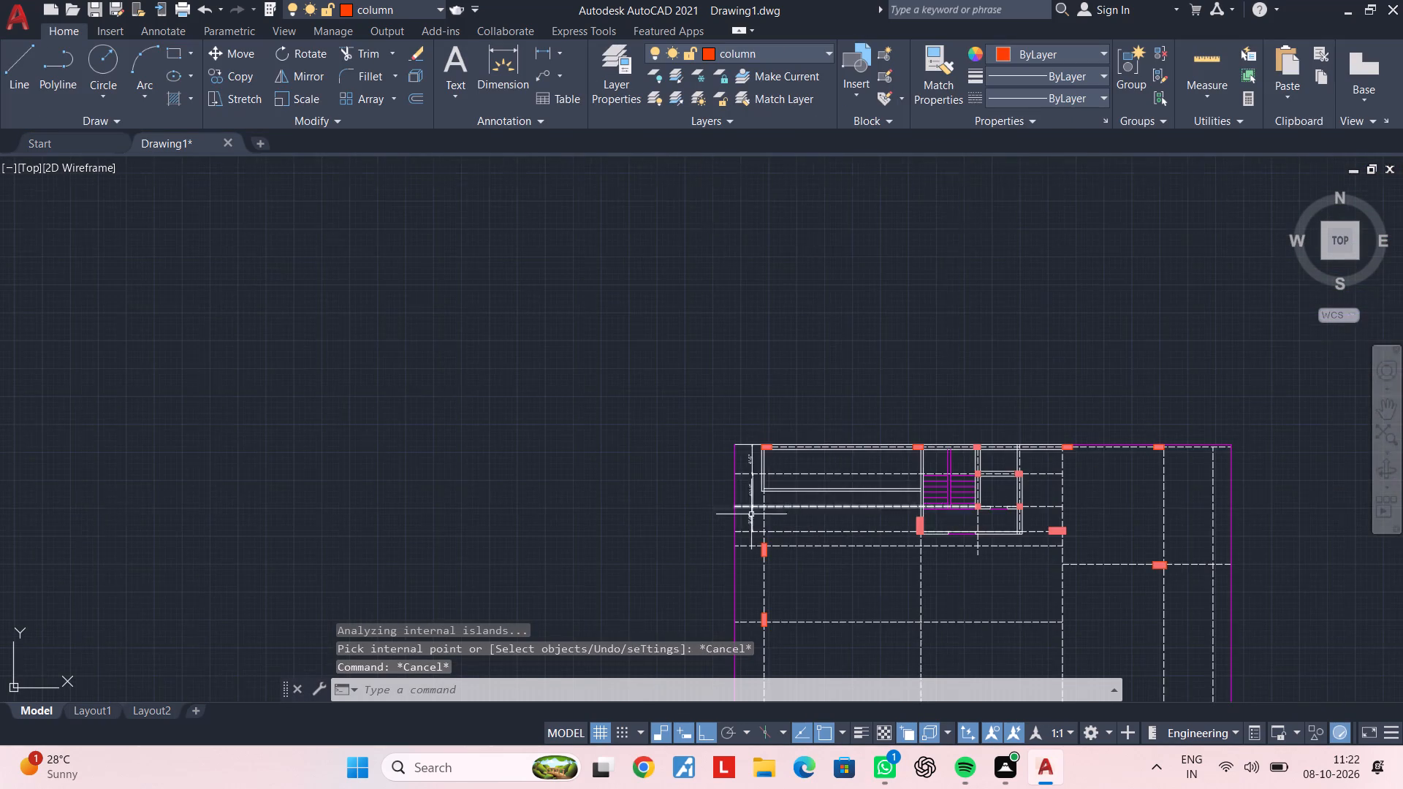
Trim the stub of the west vertical centreline crossing the wall thickness at the northwest room's southwest corner.
scroll(764, 519, "up", 3)
middle_click_drag(781, 425, 676, 535)
scroll(636, 524, "up", 1)
key("Escape")
key("Escape")
key("Escape")
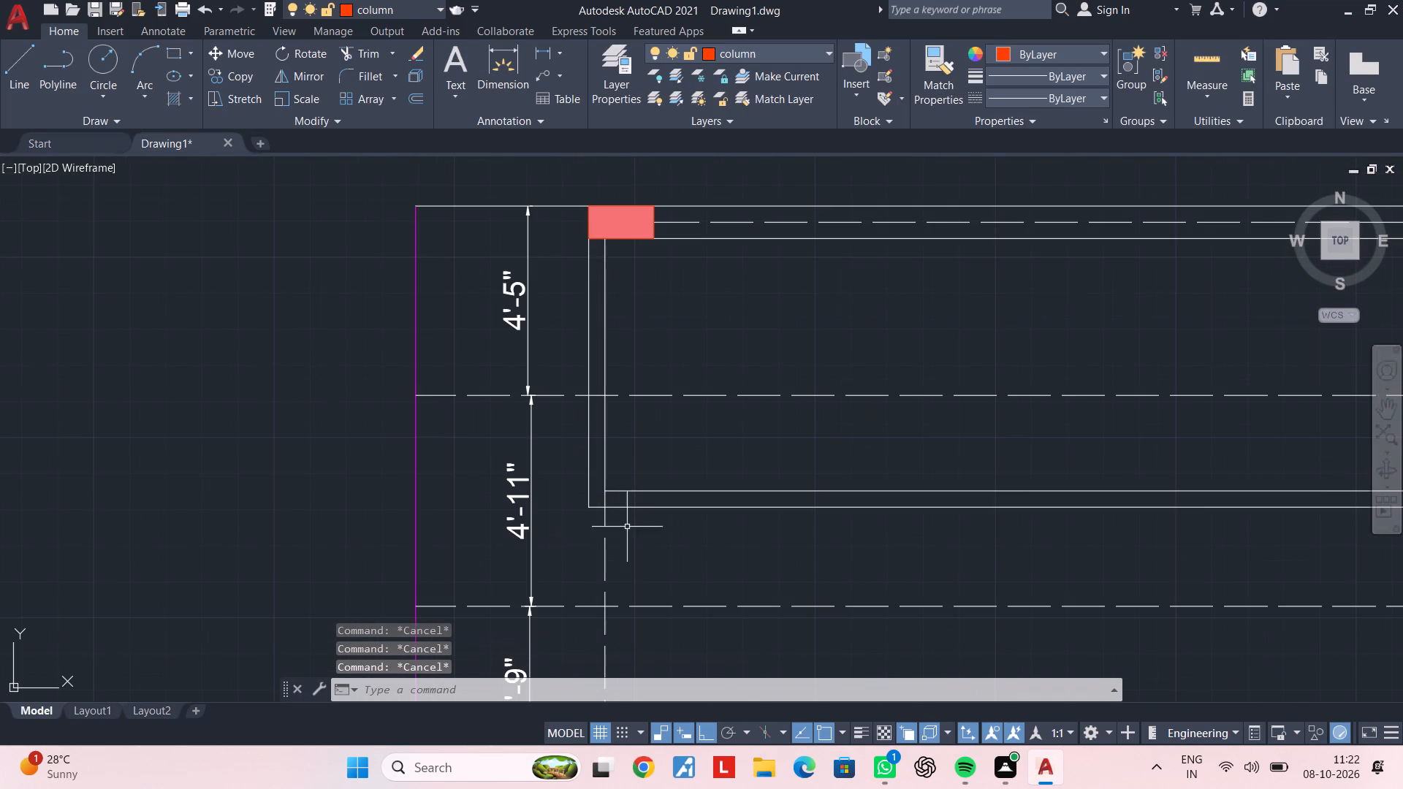
key("Escape")
key("Escape")
key("Escape")
key("Escape")
key("Escape")
scroll(606, 504, "up", 2)
key("Escape")
type("tr")
key("space")
left_click(595, 500)
scroll(665, 518, "down", 3)
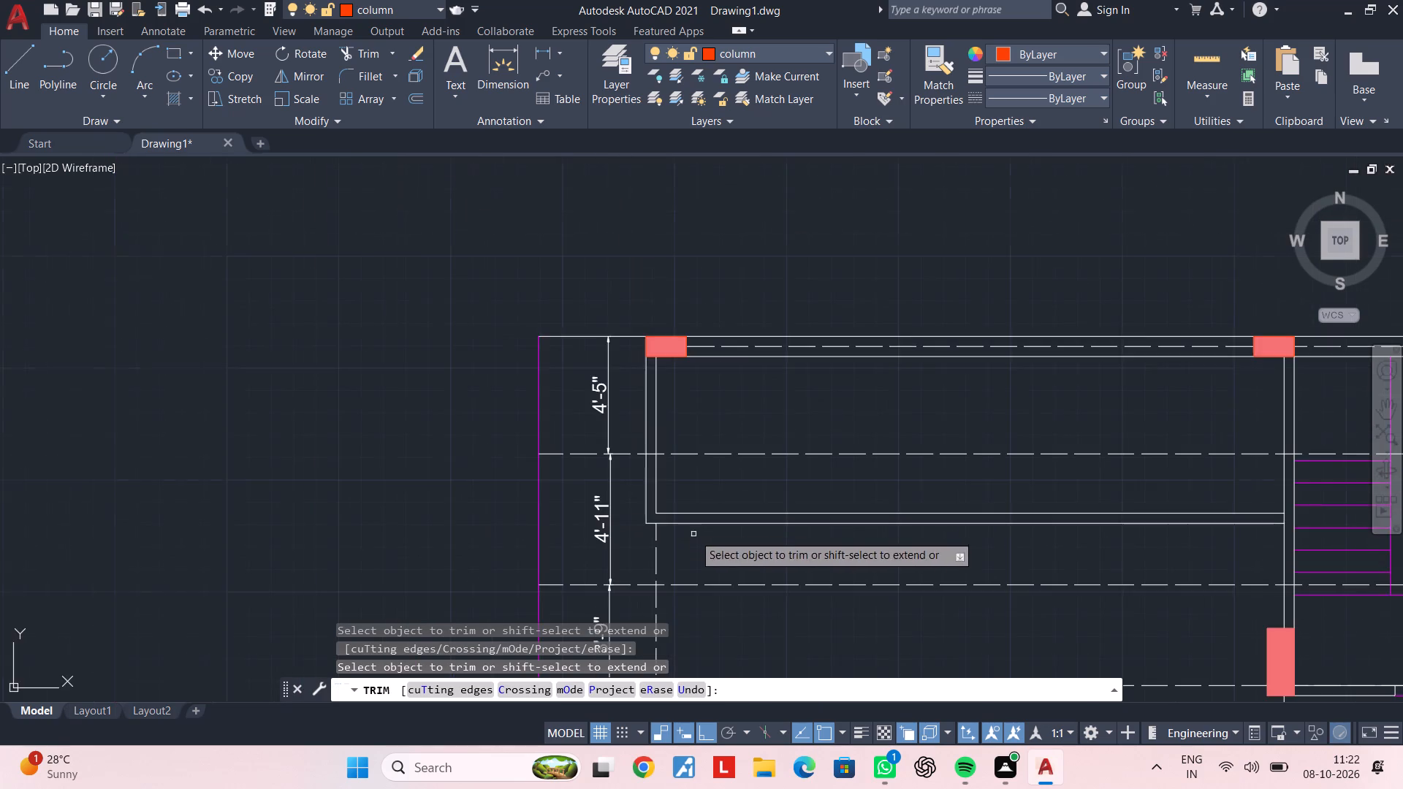
middle_click_drag(712, 489, 644, 541)
key("Escape")
key("Escape")
key("Escape")
key("Escape")
key("Escape")
key("Escape")
Examine the filled columns, walls and centrelines across the whole plan for remaining corrections.
middle_click_drag(648, 517, 627, 620)
key("Escape")
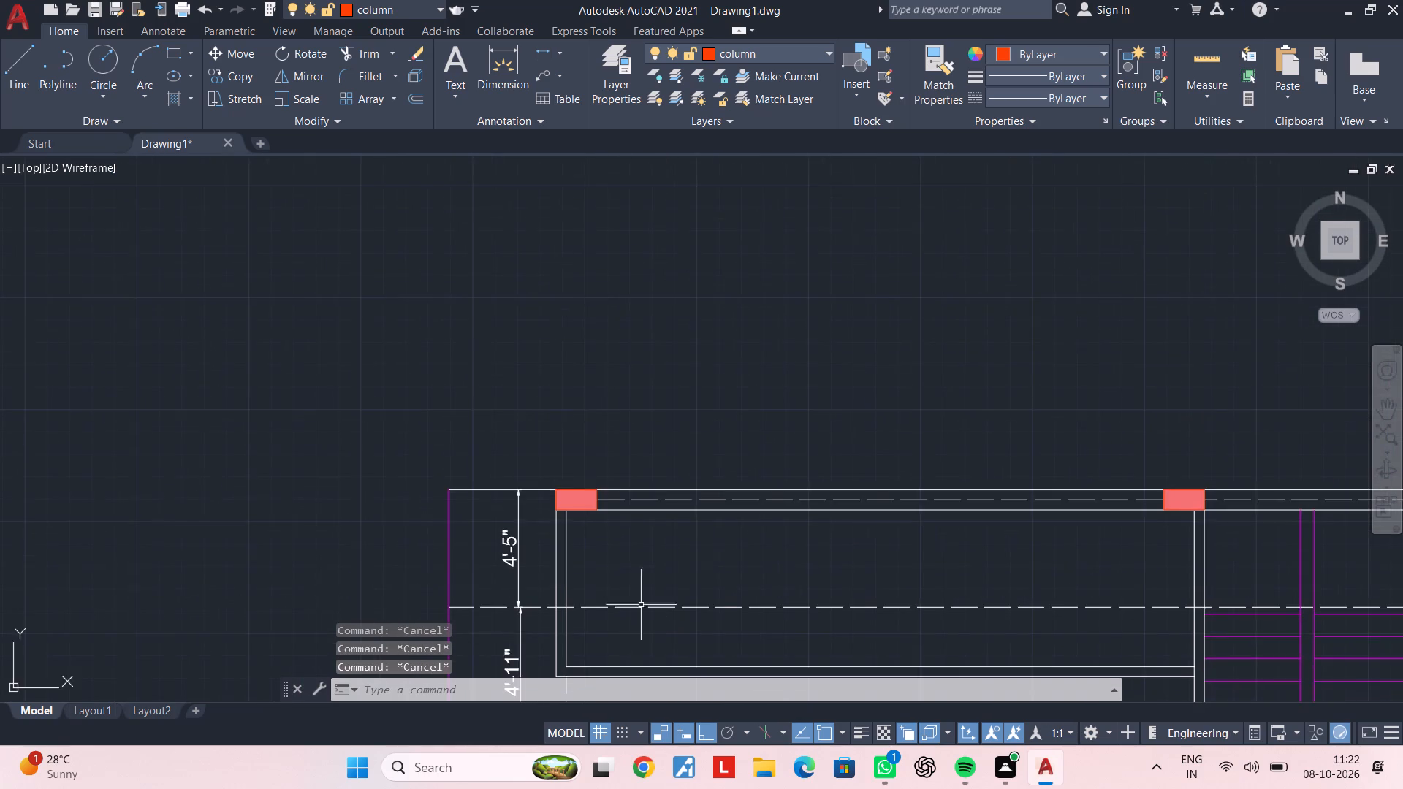
key("Escape")
middle_click_drag(769, 554, 607, 540)
key("Escape")
key("Escape")
middle_click_drag(698, 542, 738, 543)
key("Escape")
key("Escape")
key("Escape")
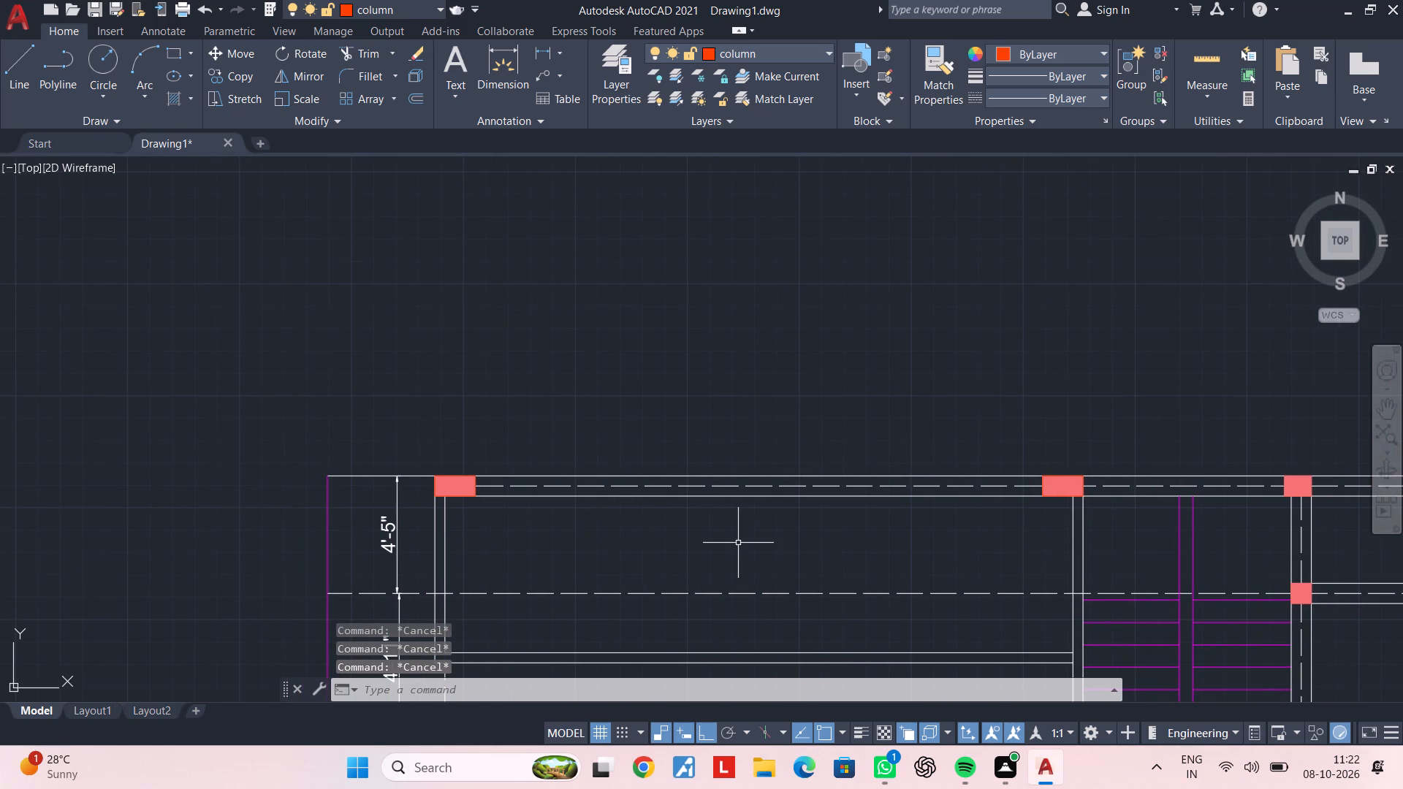
middle_click_drag(861, 503, 666, 502)
scroll(722, 517, "down", 1)
middle_click_drag(721, 517, 596, 486)
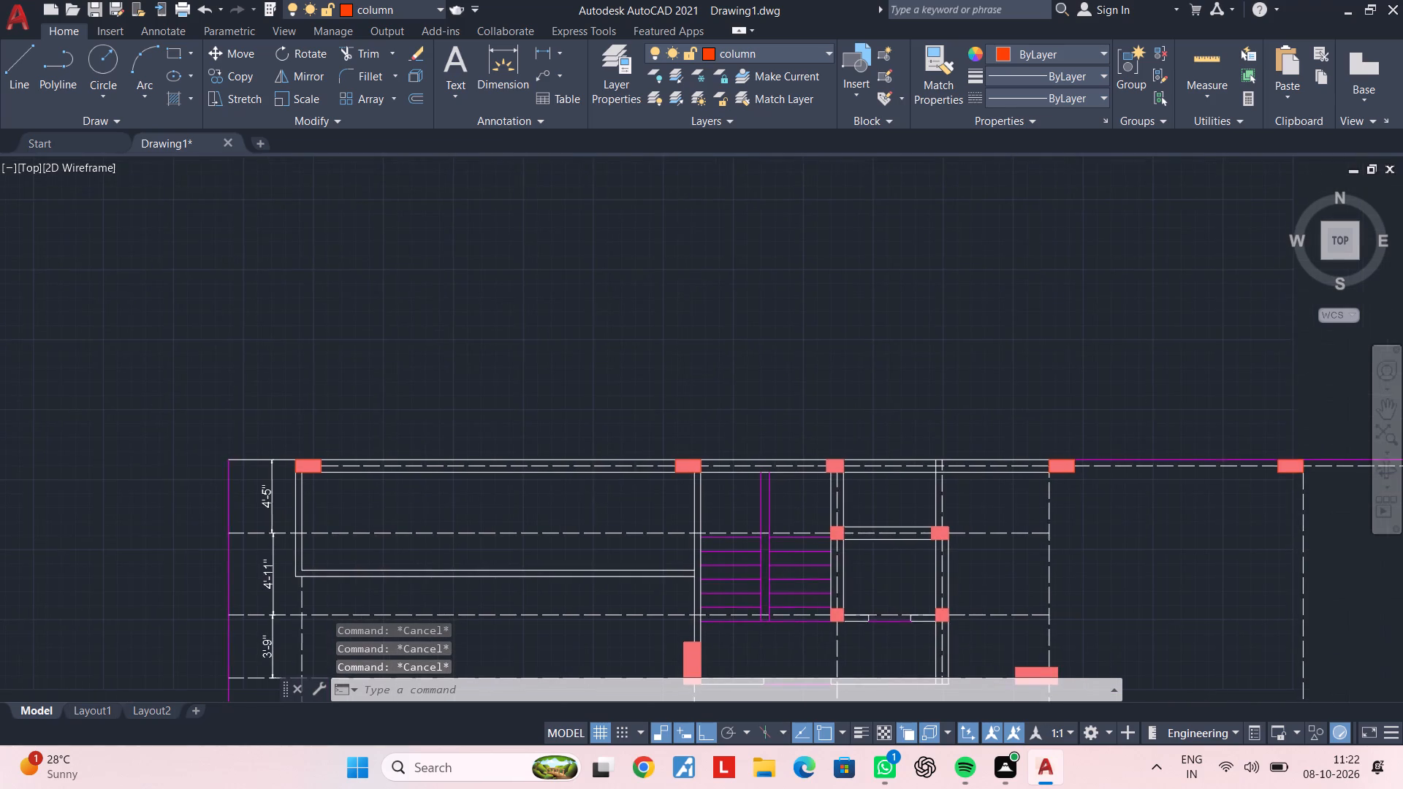
middle_click_drag(584, 492, 446, 487)
middle_click_drag(433, 493, 397, 492)
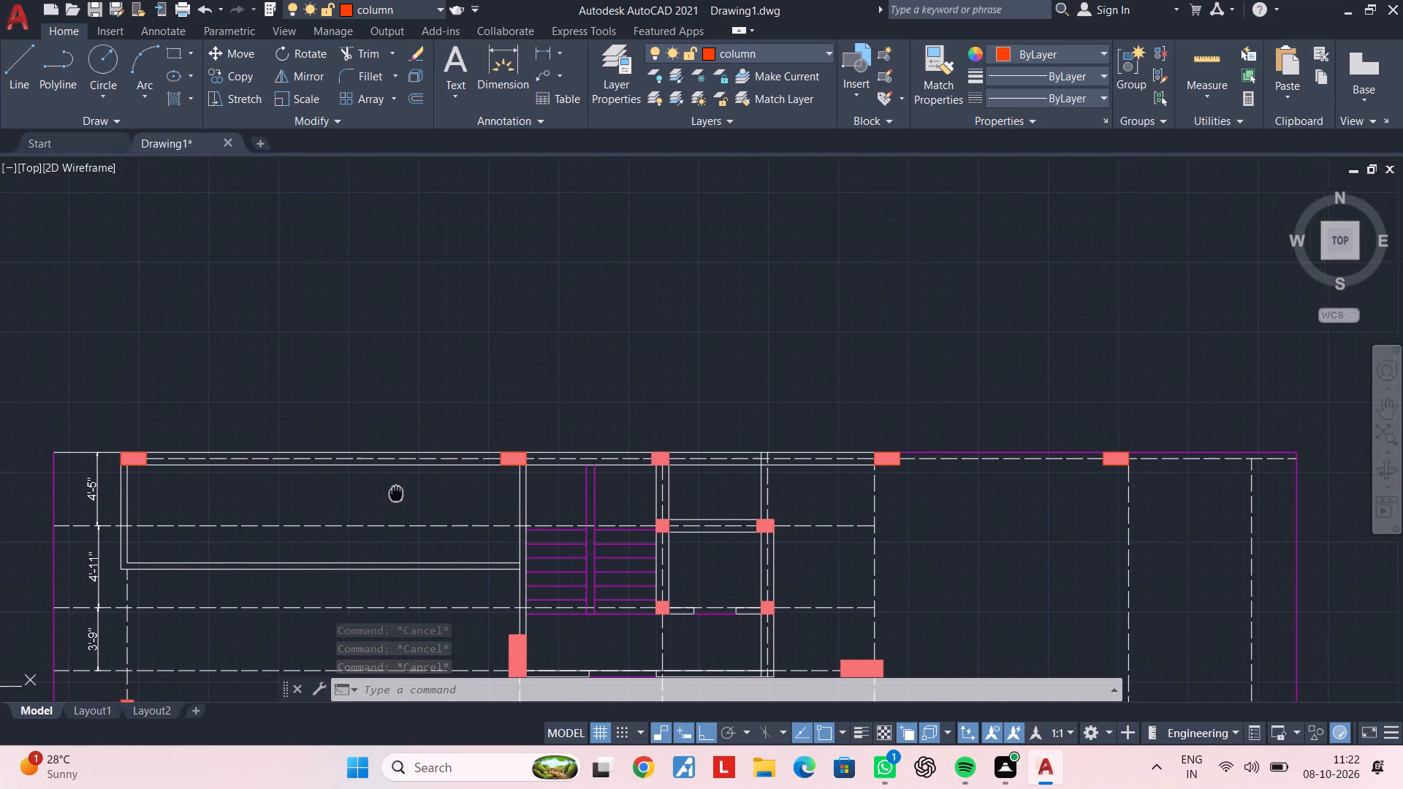
middle_click_drag(397, 492, 405, 492)
middle_click_drag(391, 492, 465, 498)
middle_click_drag(427, 498, 455, 443)
middle_click_drag(454, 457, 533, 445)
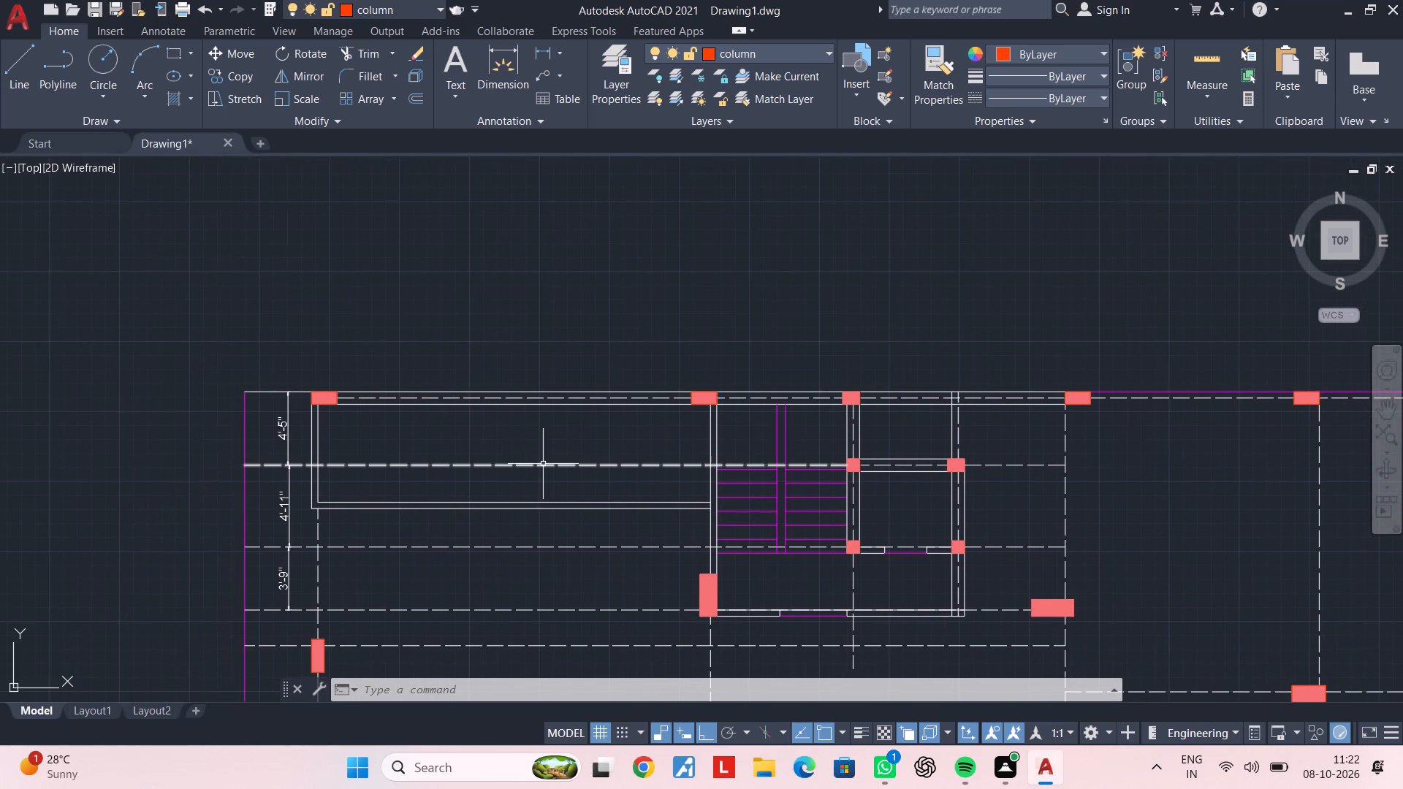
key("Escape")
key("Escape")
key("Escape")
middle_click_drag(520, 454, 589, 424)
key("Escape")
scroll(581, 464, "up", 1)
middle_click_drag(562, 460, 731, 389)
scroll(666, 427, "down", 1)
middle_click_drag(667, 427, 733, 346)
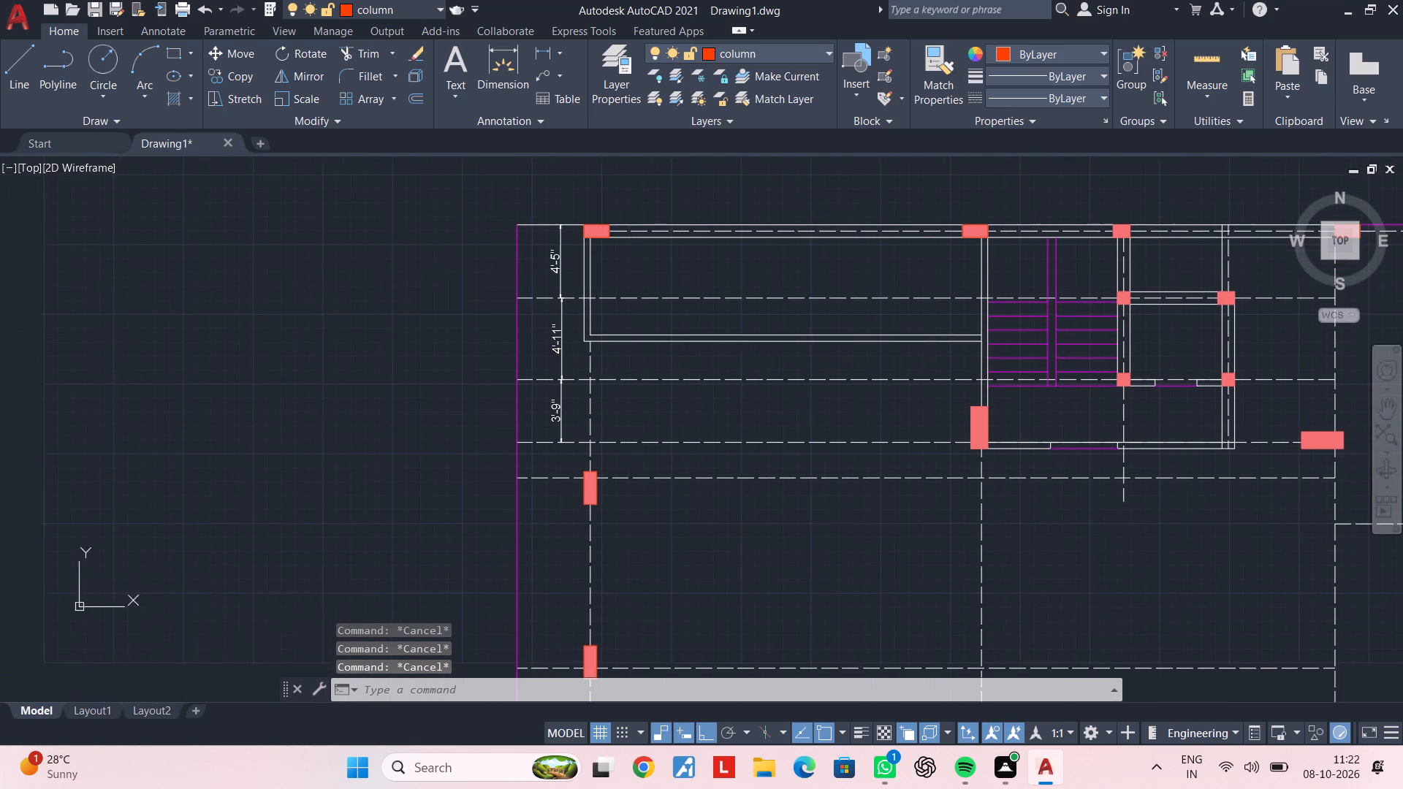
key("Escape")
key("Escape")
middle_click_drag(741, 476, 729, 410)
key("Escape")
key("Escape")
key("Escape")
key("Escape")
key("Escape")
key("Escape")
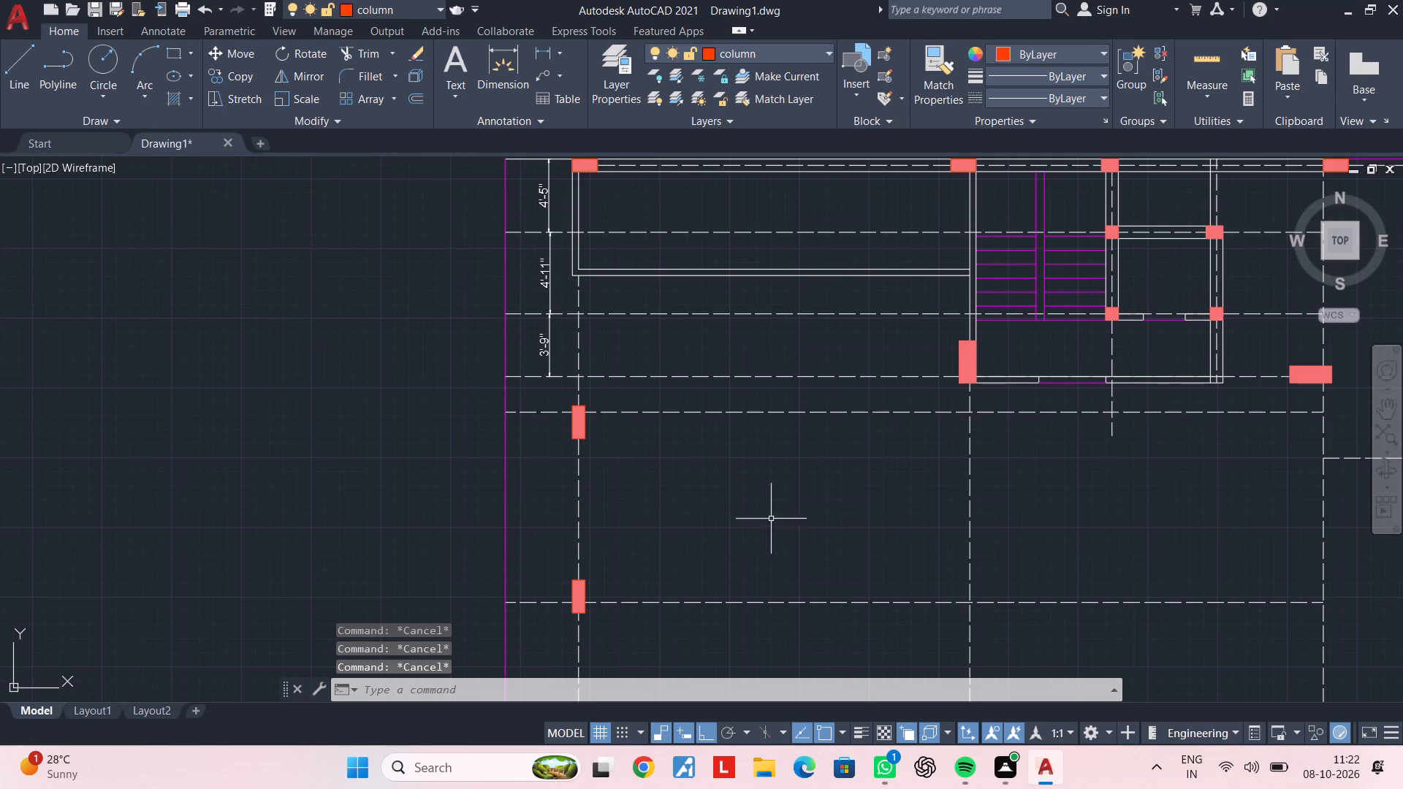
middle_click_drag(788, 533, 778, 488)
key("Escape")
key("Escape")
key("Escape")
key("Escape")
key("Escape")
key("Escape")
middle_click_drag(755, 445, 756, 458)
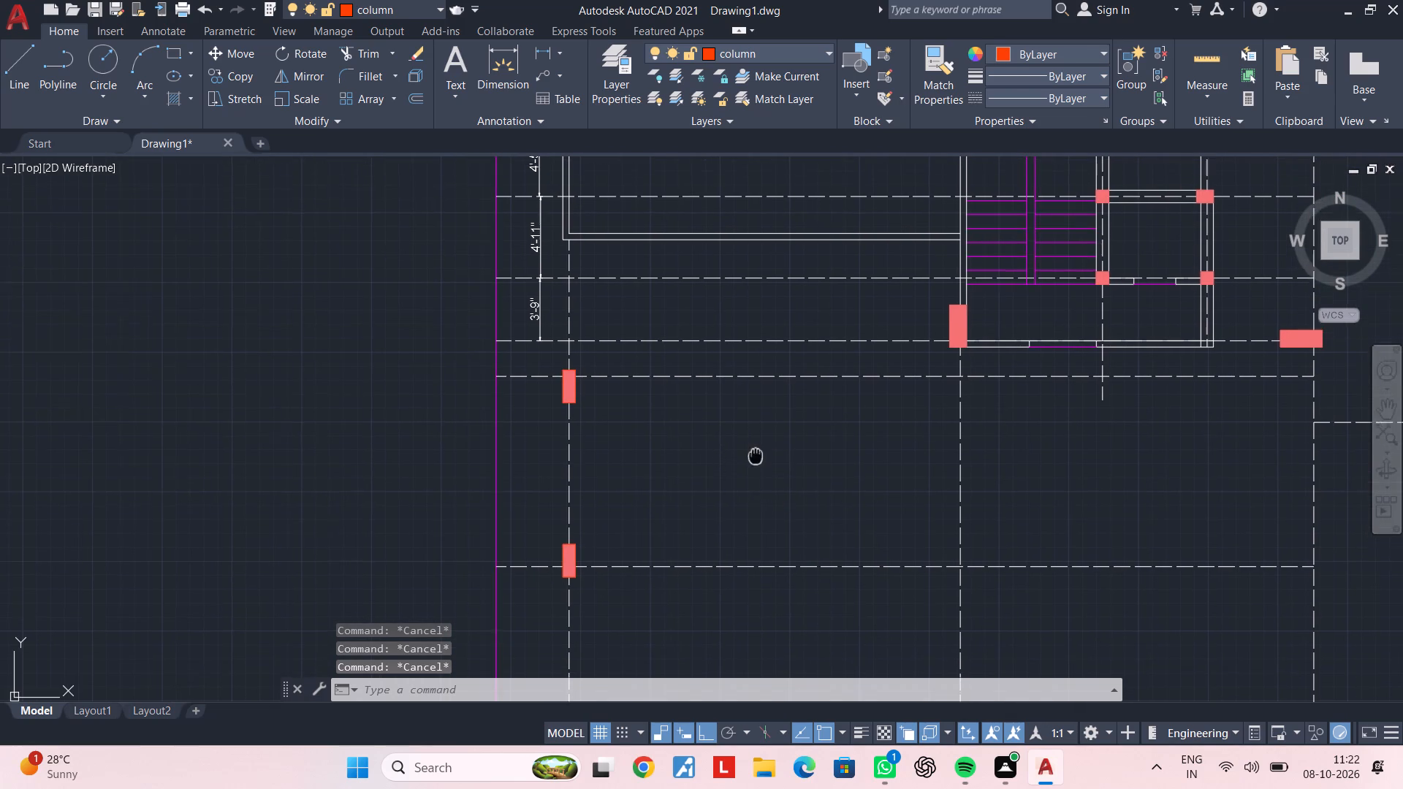
middle_click_drag(756, 458, 747, 478)
scroll(750, 479, "down", 1)
middle_click_drag(786, 481, 588, 436)
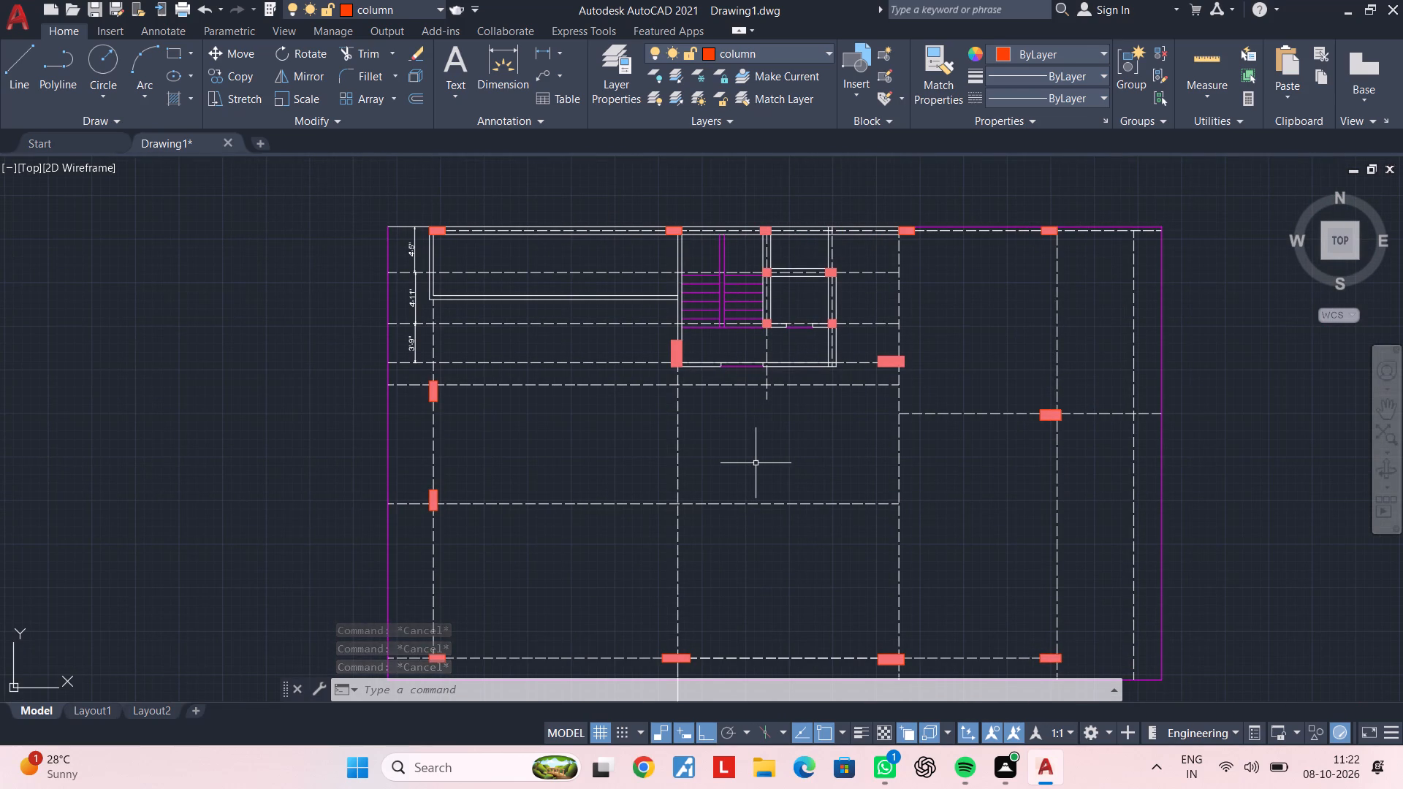
middle_click_drag(804, 503, 773, 424)
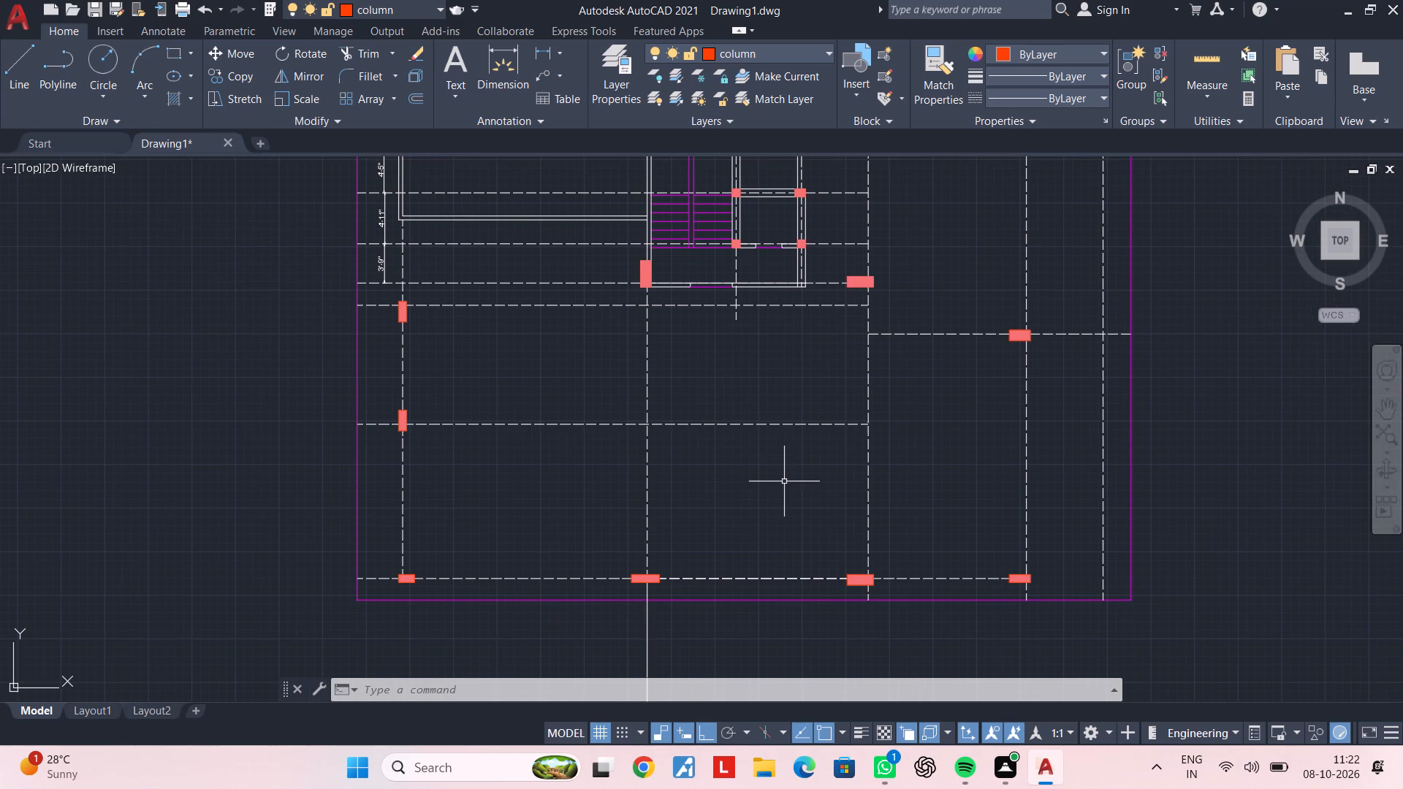
key("Escape")
key("Escape")
middle_click_drag(790, 508, 704, 424)
key("Escape")
middle_click_drag(837, 400, 791, 467)
key("Escape")
middle_click_drag(820, 414, 829, 551)
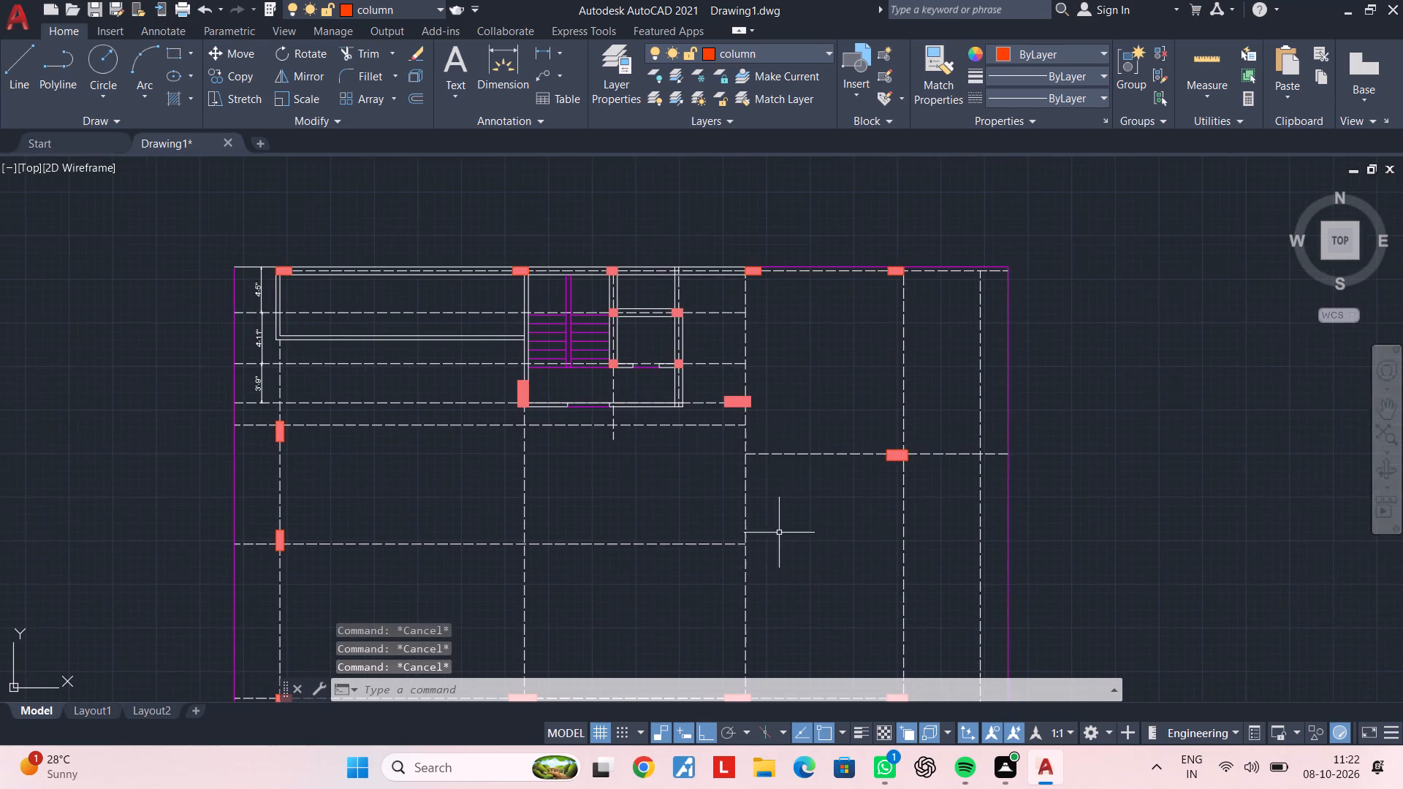
middle_click_drag(681, 498, 756, 511)
middle_click_drag(705, 484, 728, 558)
key("Escape")
key("Escape")
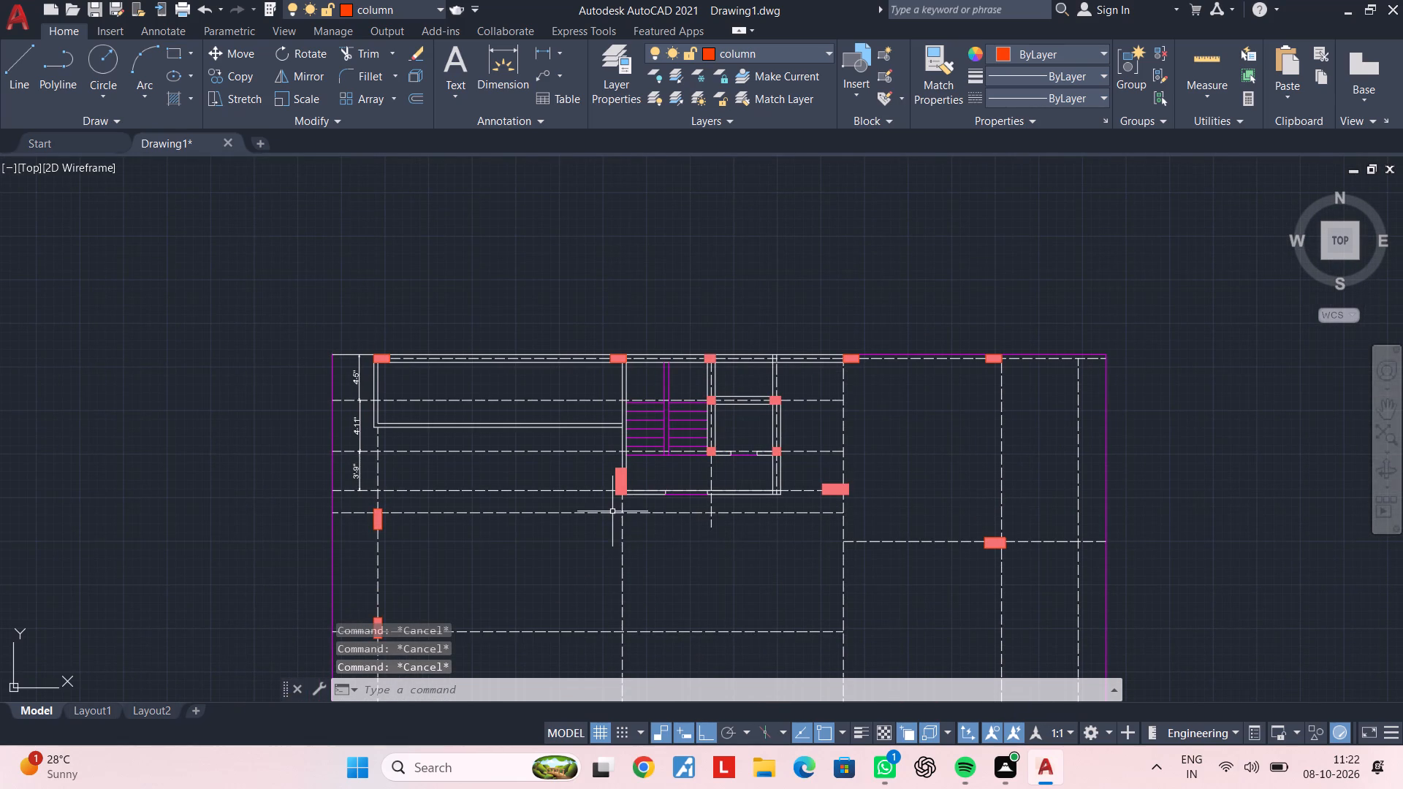
scroll(623, 446, "up", 2)
key("Escape")
key("Escape")
middle_click_drag(479, 451, 601, 451)
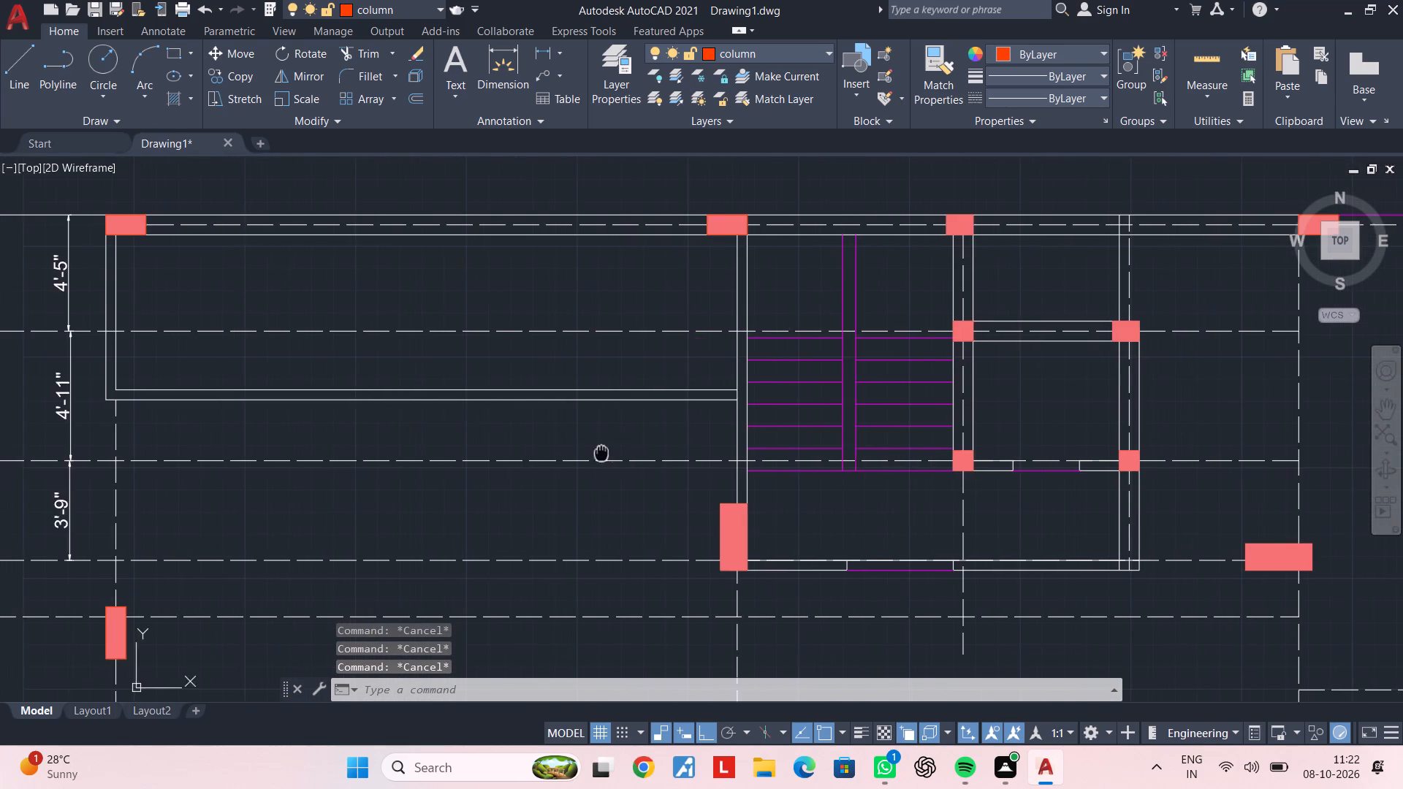
middle_click_drag(413, 417, 505, 421)
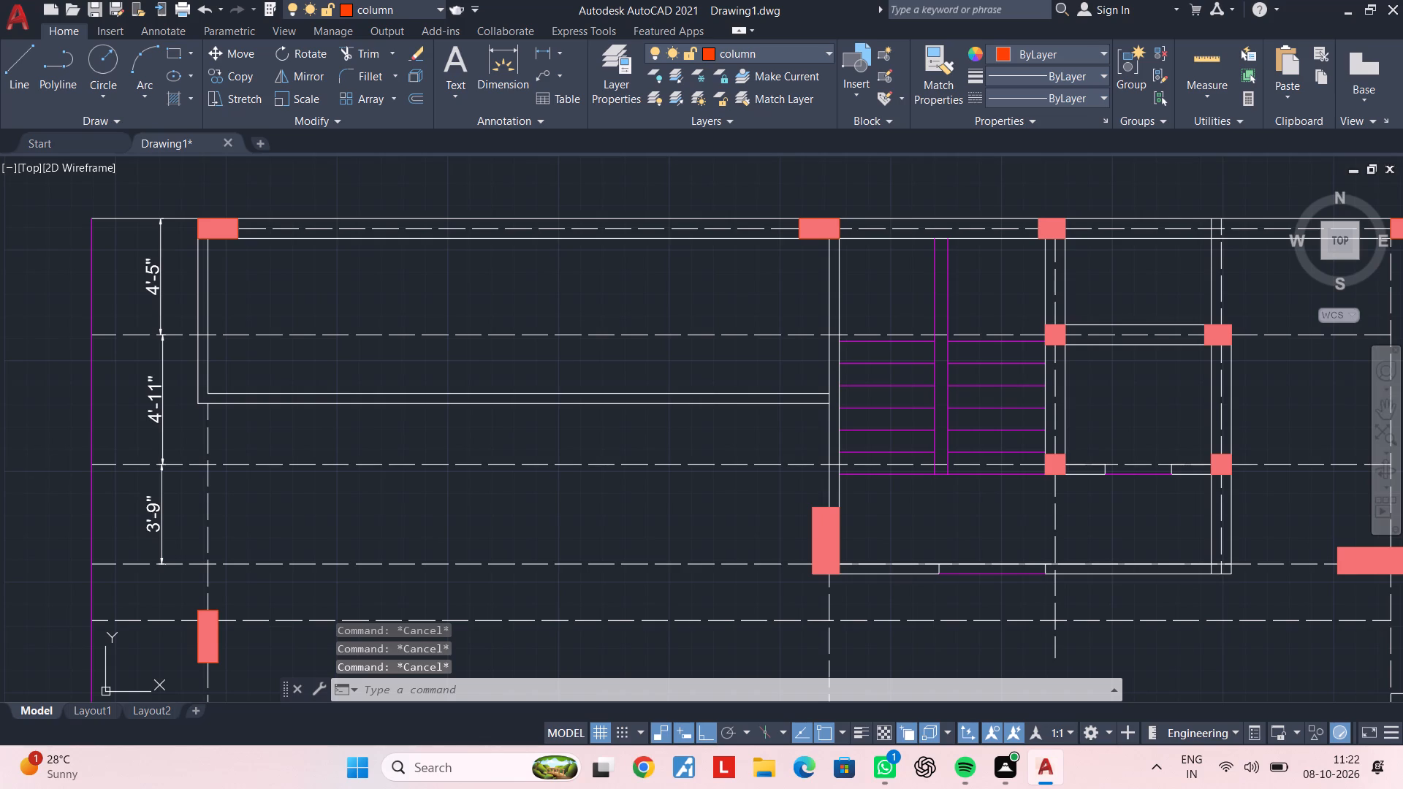
scroll(604, 326, "down", 2)
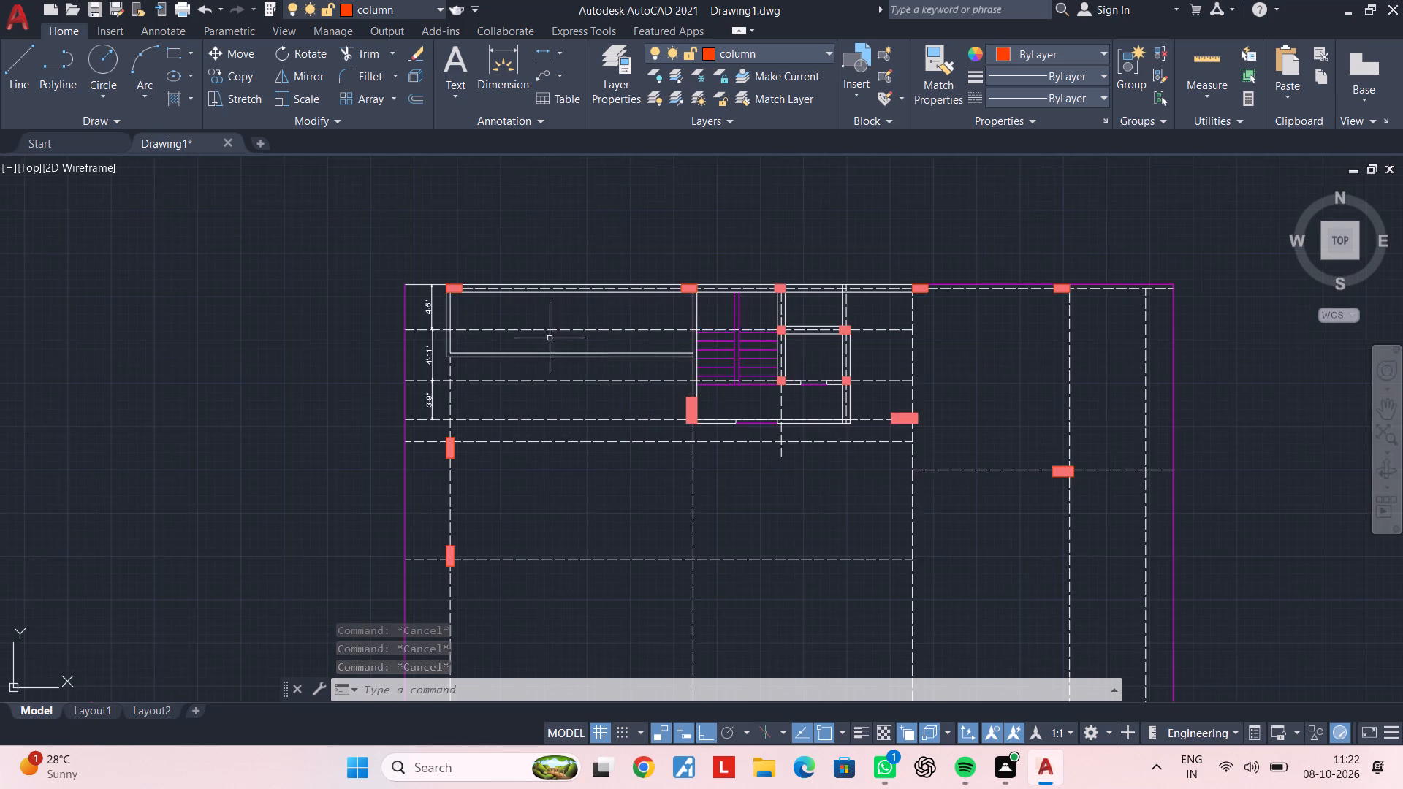
middle_click_drag(550, 338, 604, 321)
key("Escape")
key("Escape")
key("Escape")
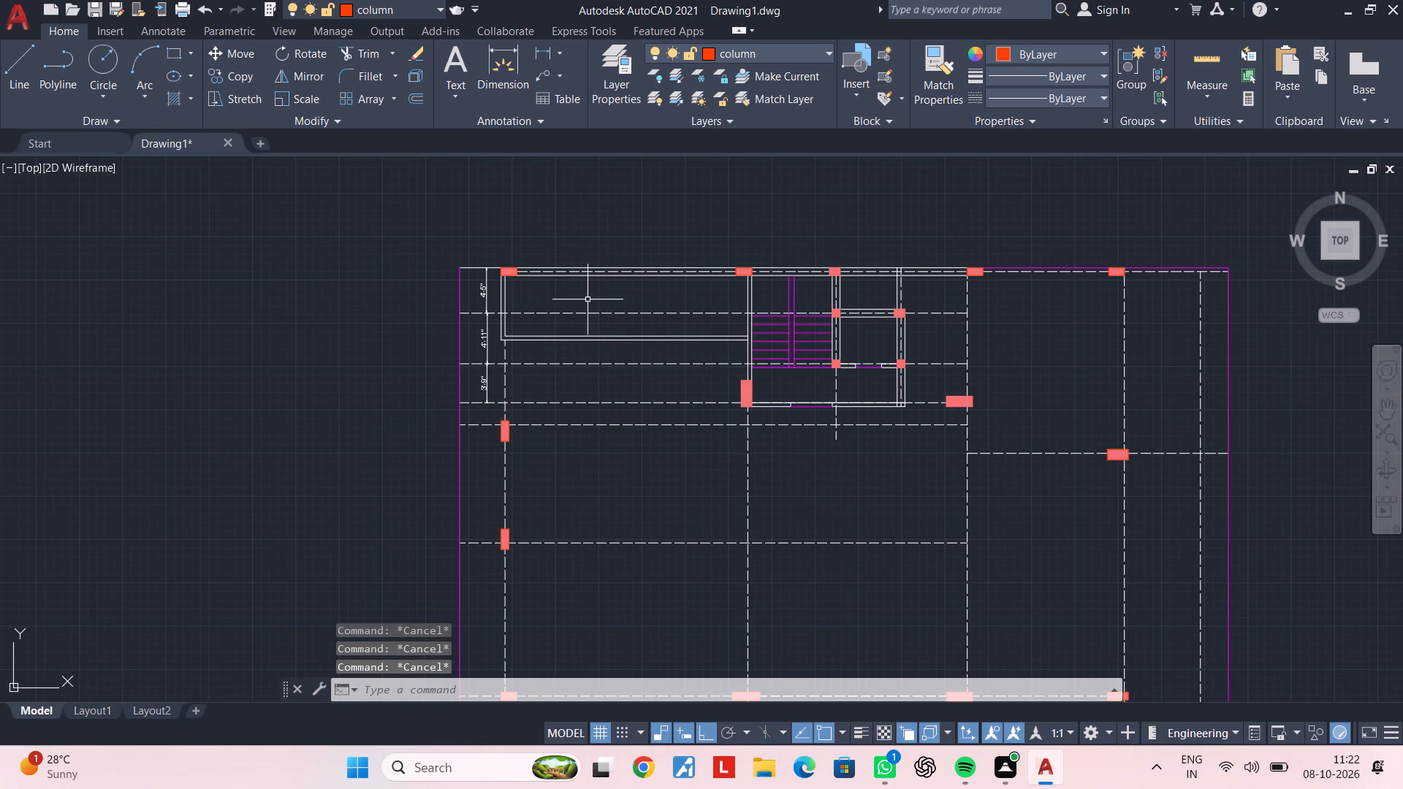
middle_click_drag(573, 305, 566, 331)
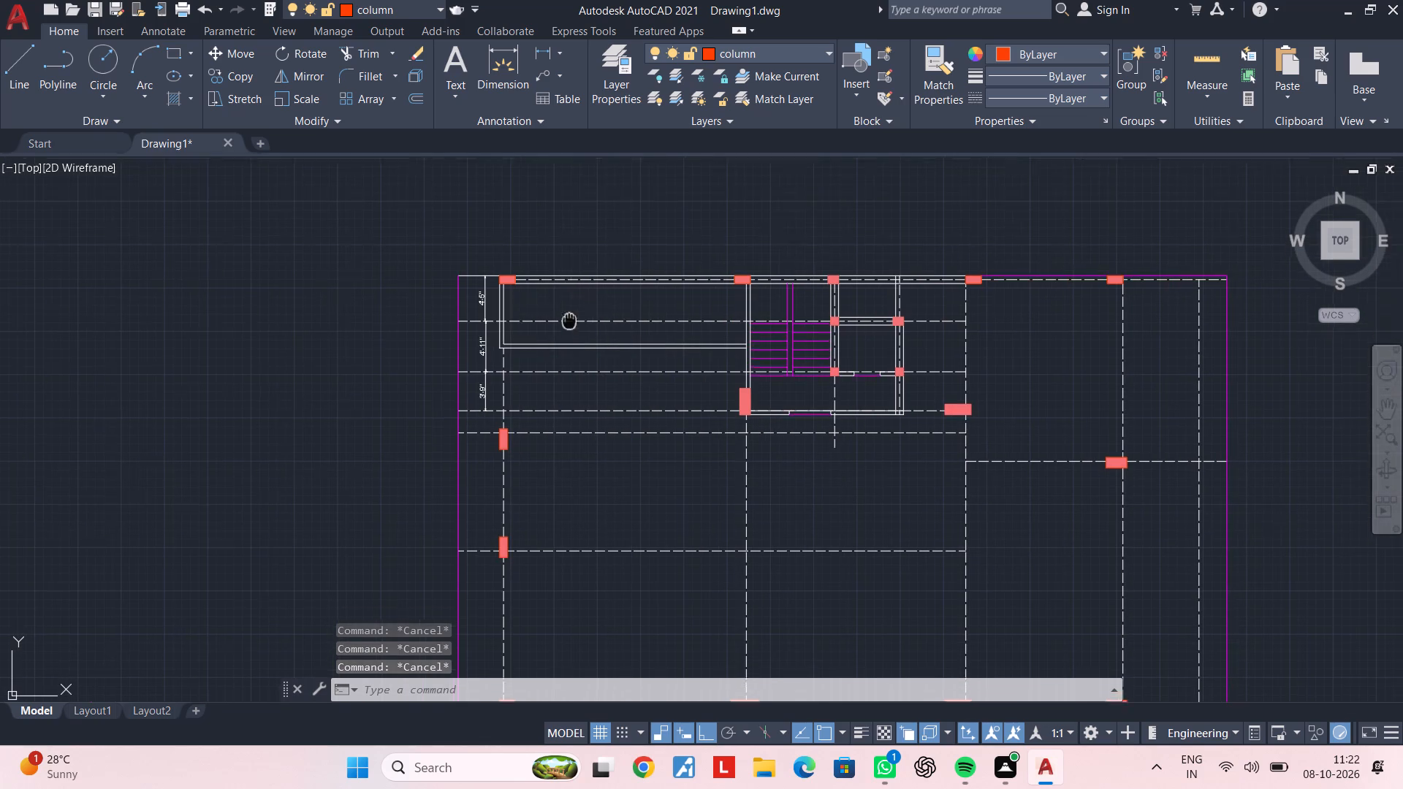
middle_click_drag(566, 331, 552, 362)
middle_click_drag(580, 367, 539, 359)
key("Escape")
scroll(540, 323, "up", 2)
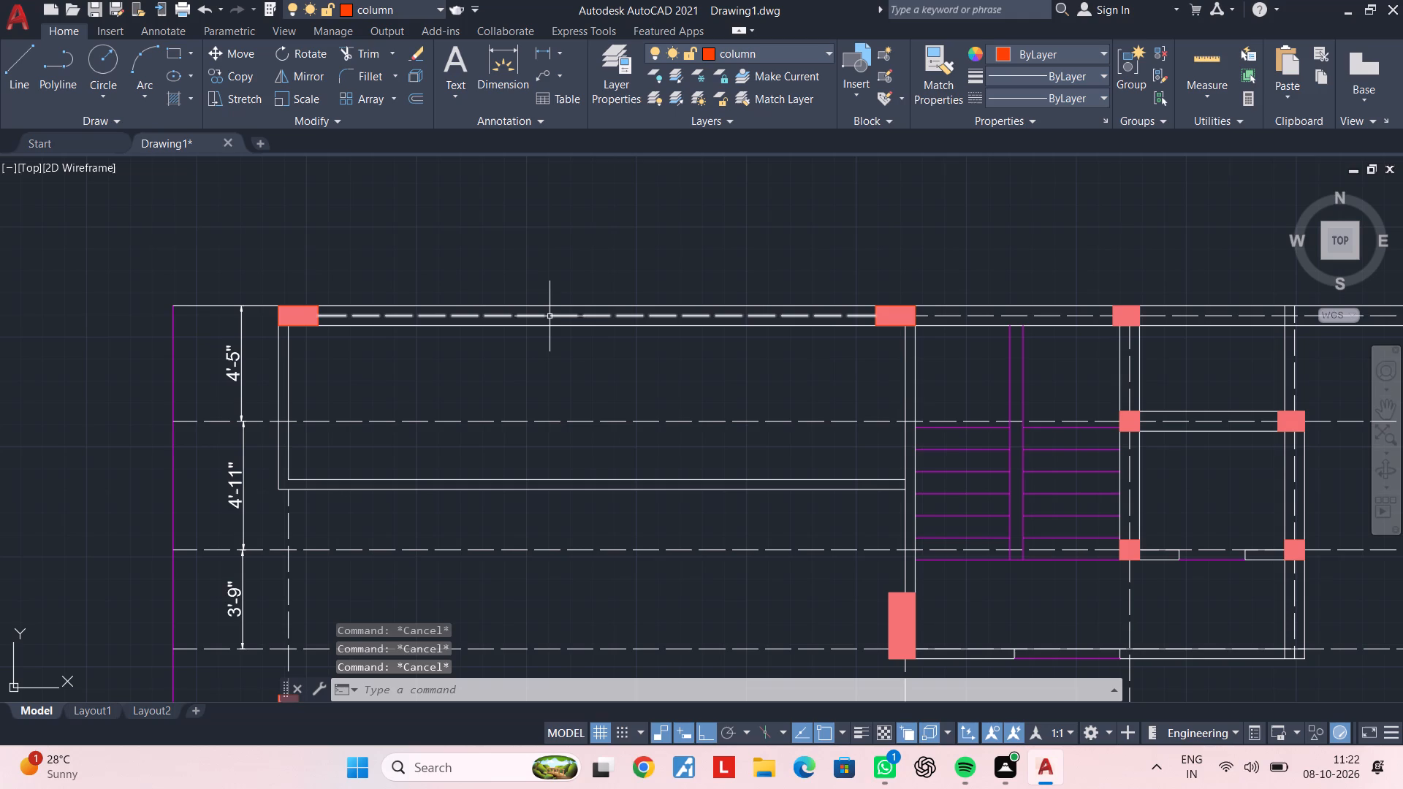
key("Escape")
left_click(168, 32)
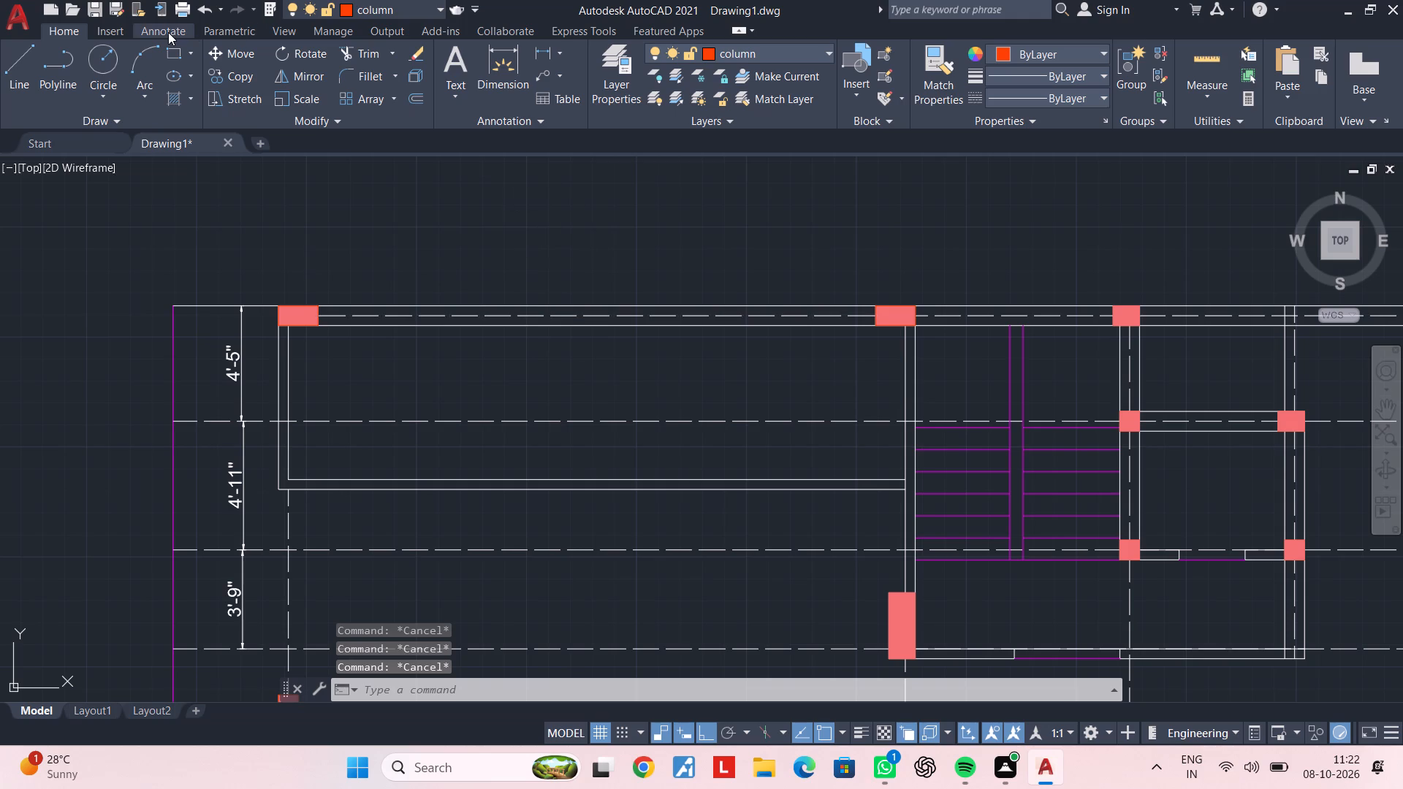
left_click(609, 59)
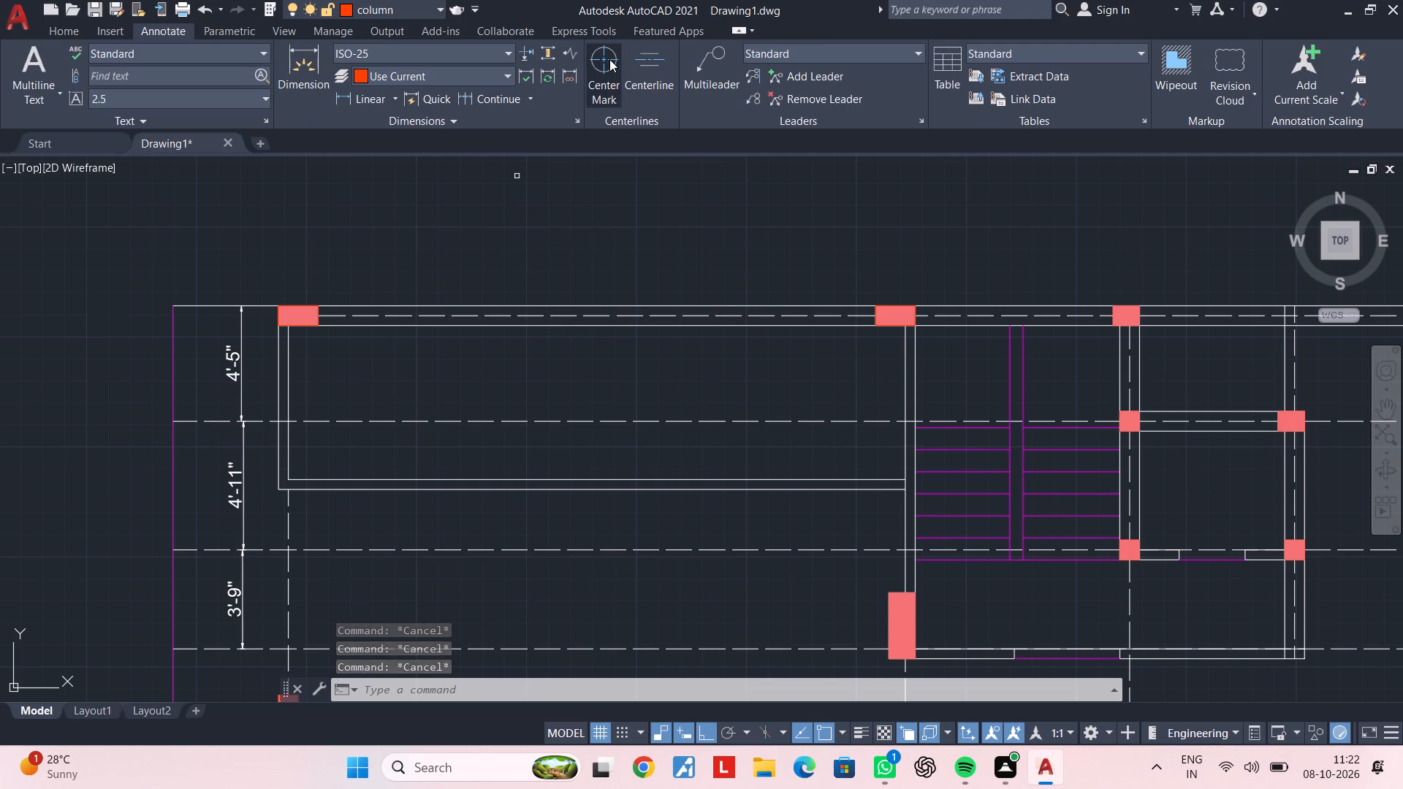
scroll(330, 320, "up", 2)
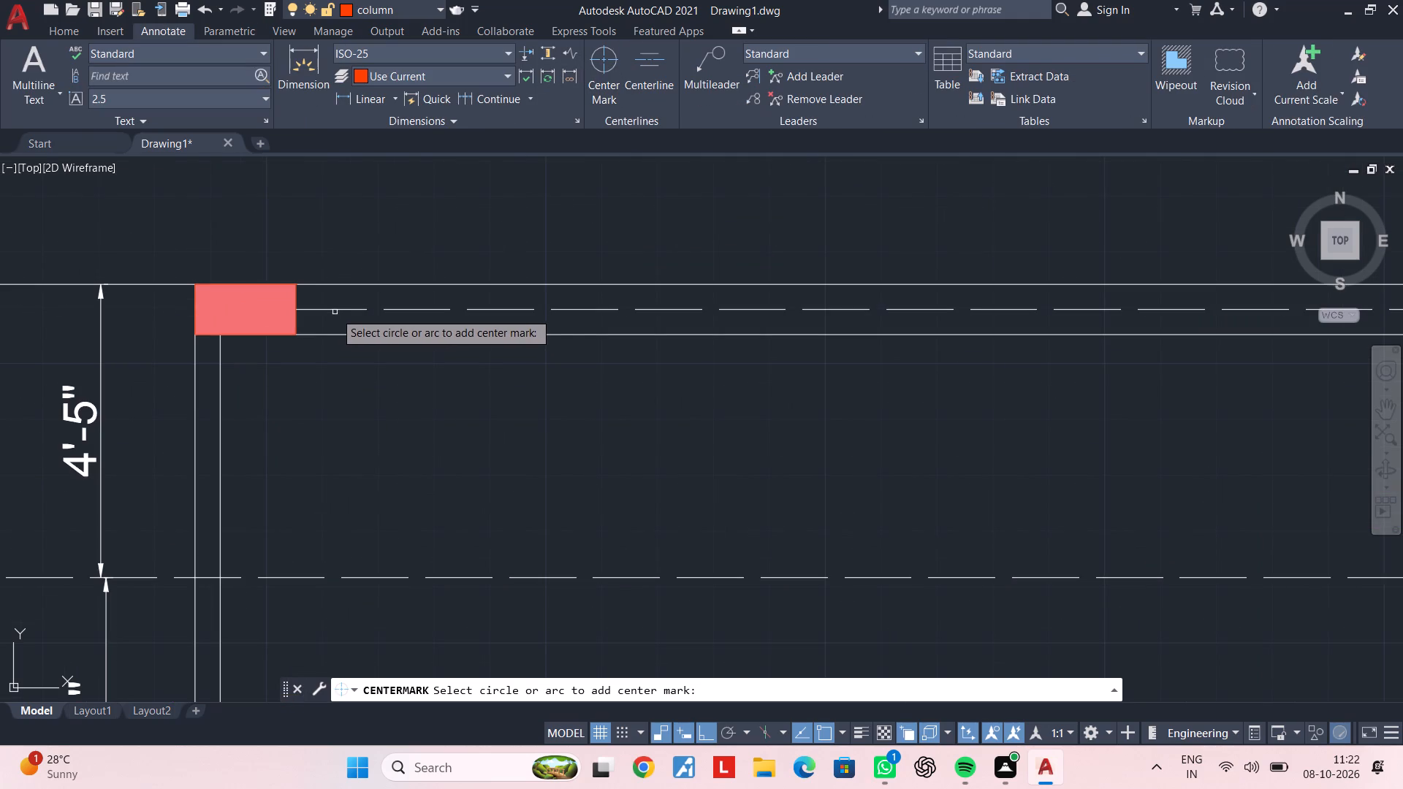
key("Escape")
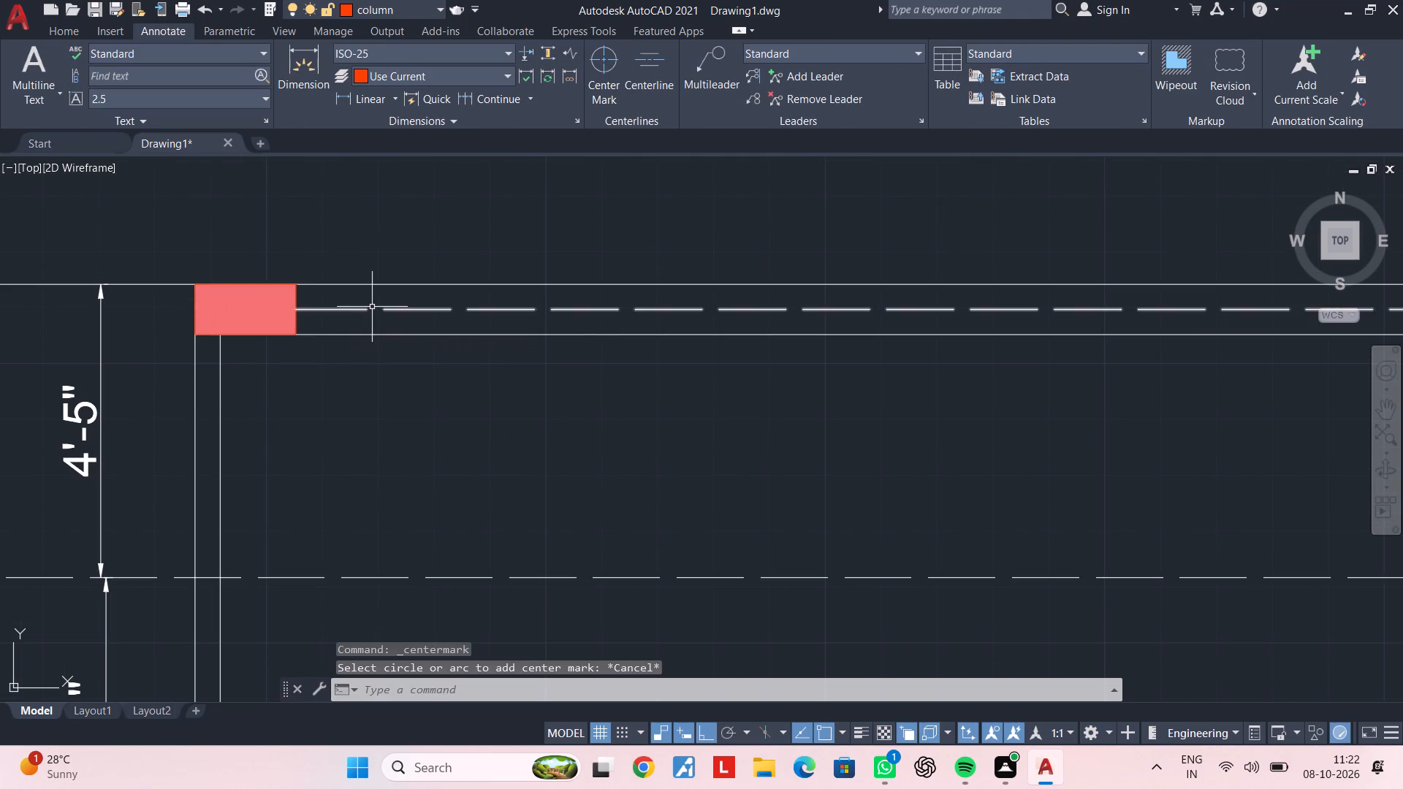
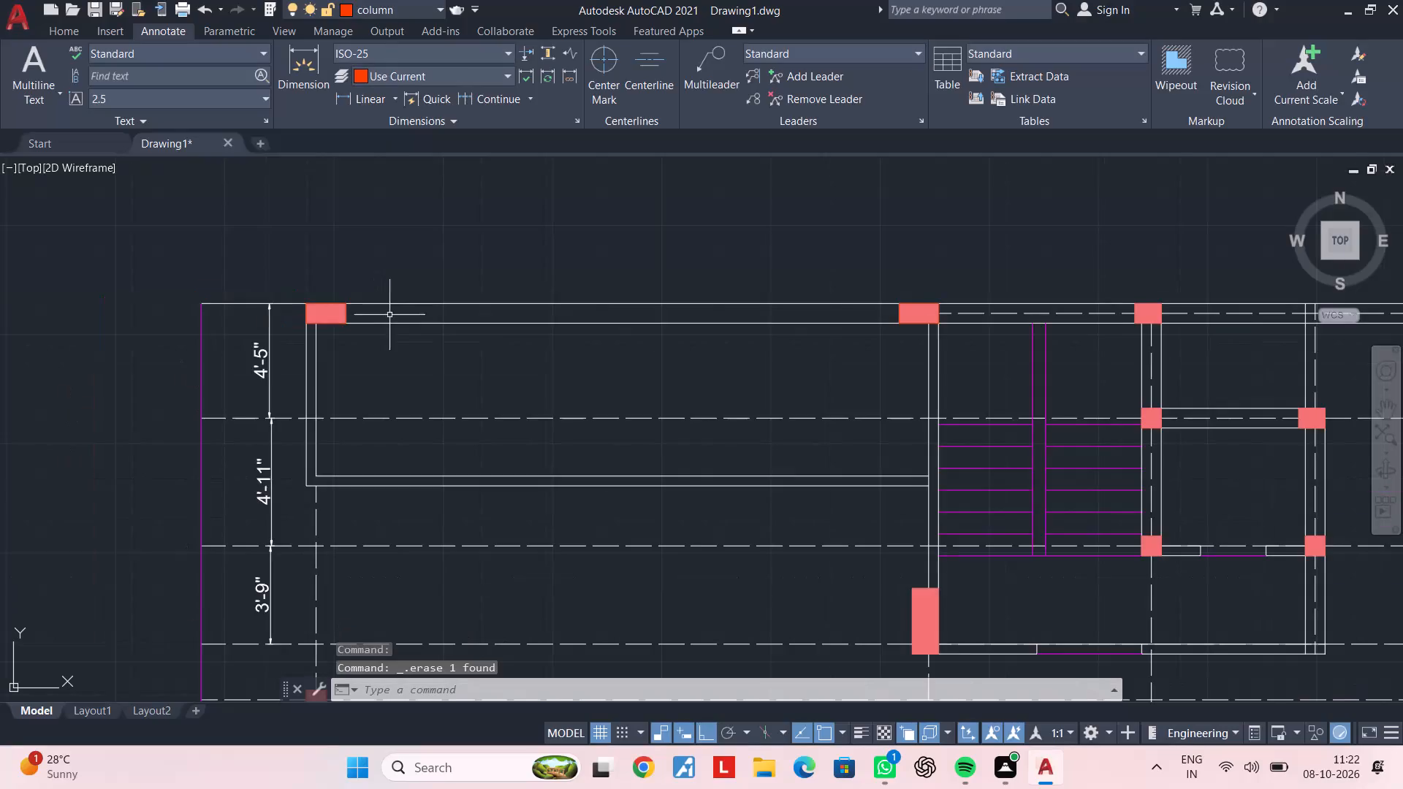
Erase the two dashed centreline segments inside the north wall, across the staircase and from its northeast column to the next column east.
middle_click_drag(399, 315, 320, 327)
scroll(792, 325, "up", 1)
left_click(981, 327)
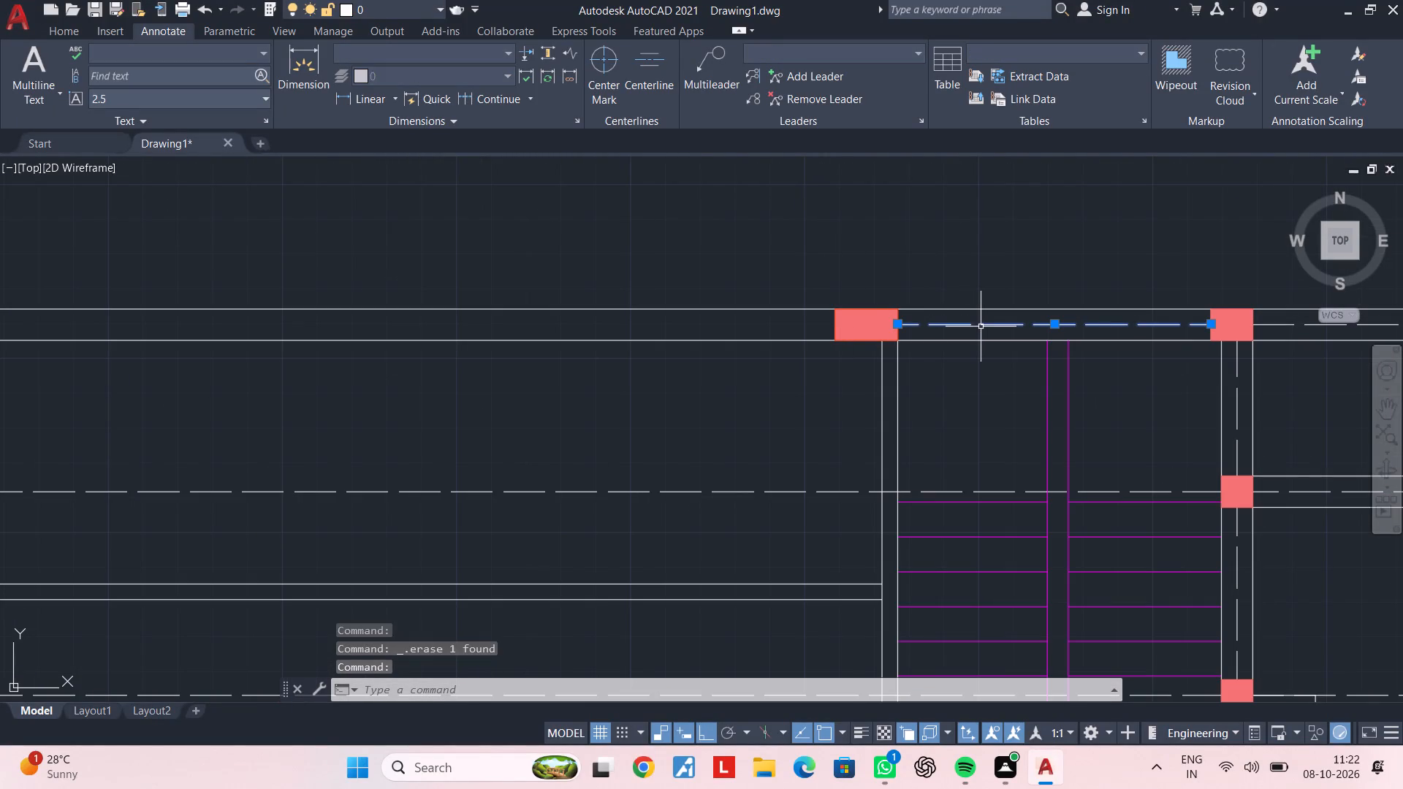
key("Delete")
scroll(1092, 329, "down", 1)
middle_click_drag(1092, 329, 608, 330)
scroll(839, 325, "up", 1)
left_click(833, 330)
key("Delete")
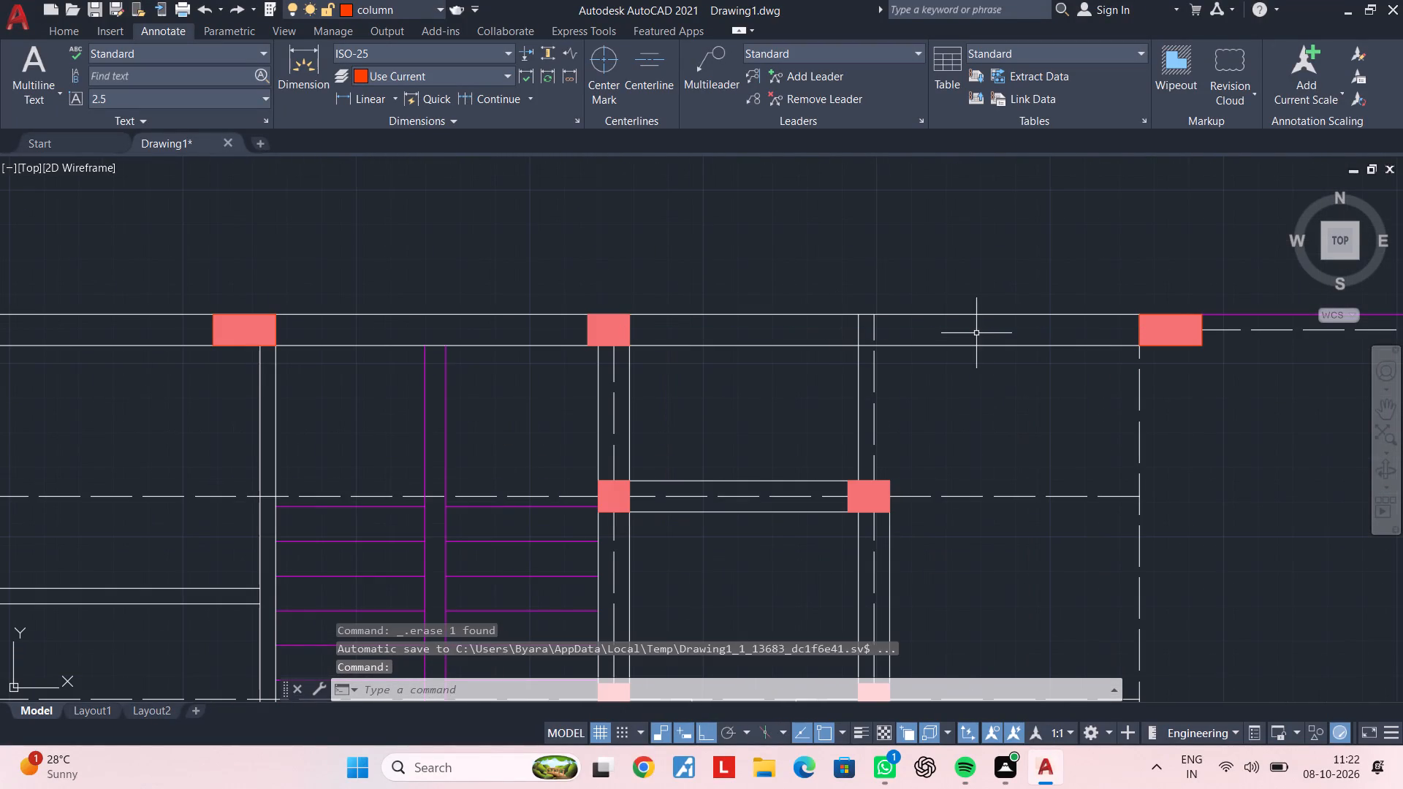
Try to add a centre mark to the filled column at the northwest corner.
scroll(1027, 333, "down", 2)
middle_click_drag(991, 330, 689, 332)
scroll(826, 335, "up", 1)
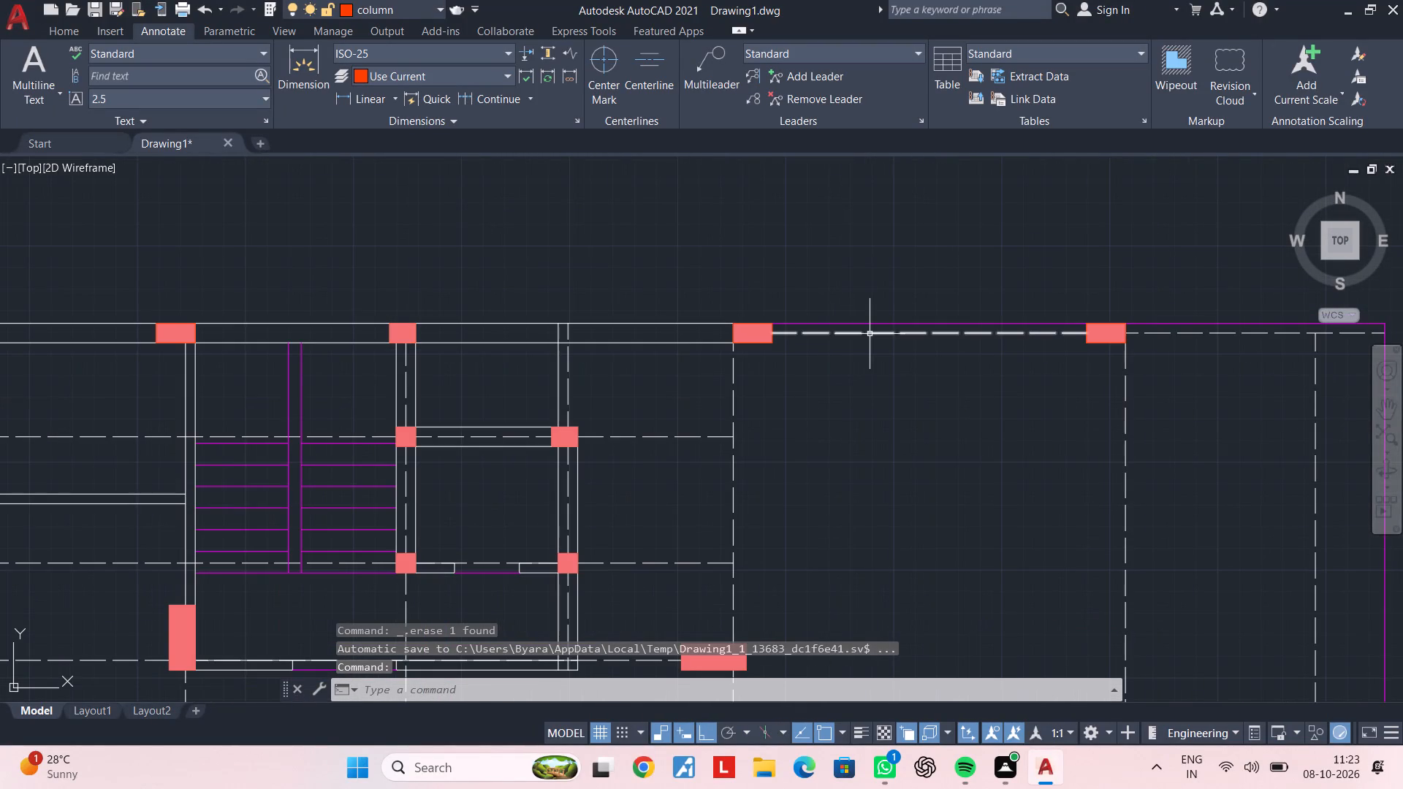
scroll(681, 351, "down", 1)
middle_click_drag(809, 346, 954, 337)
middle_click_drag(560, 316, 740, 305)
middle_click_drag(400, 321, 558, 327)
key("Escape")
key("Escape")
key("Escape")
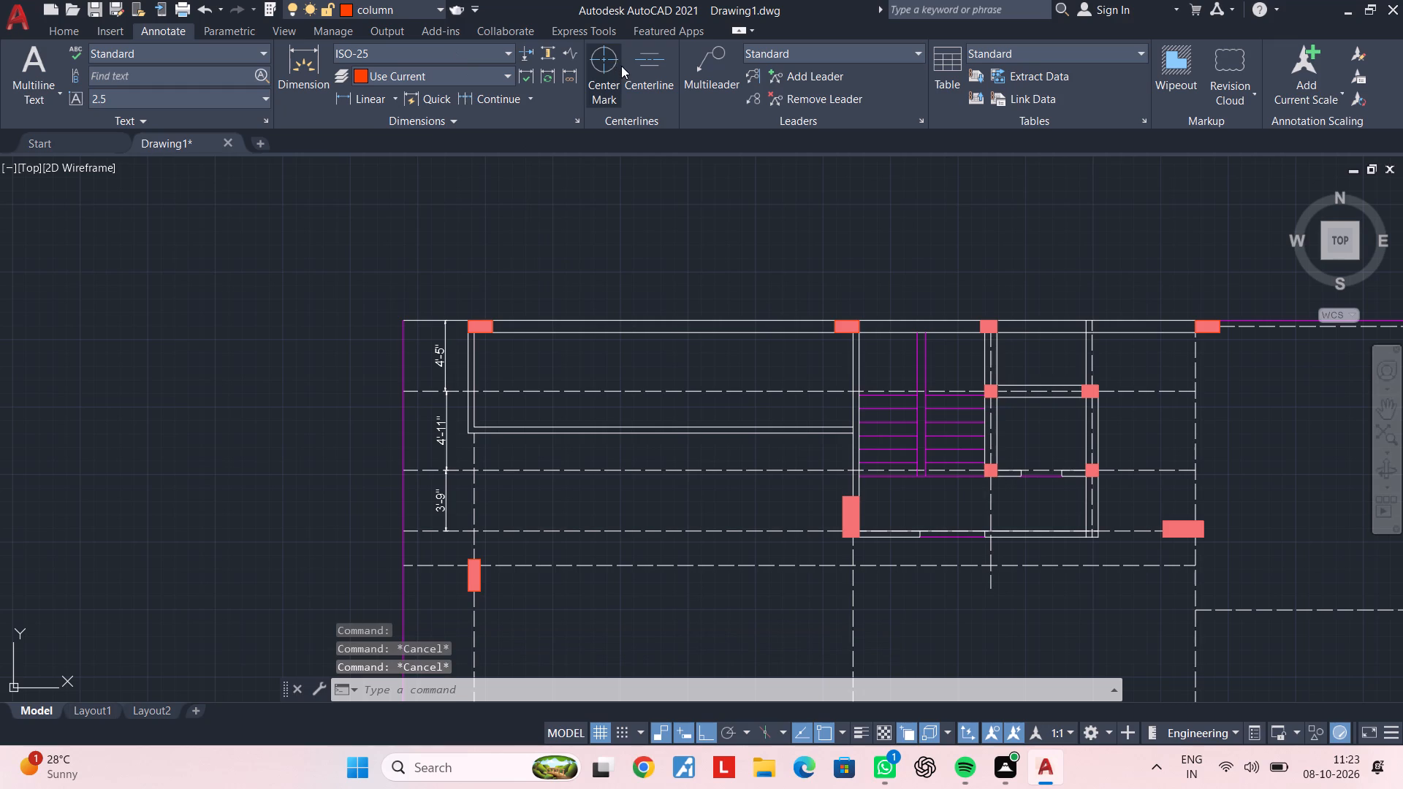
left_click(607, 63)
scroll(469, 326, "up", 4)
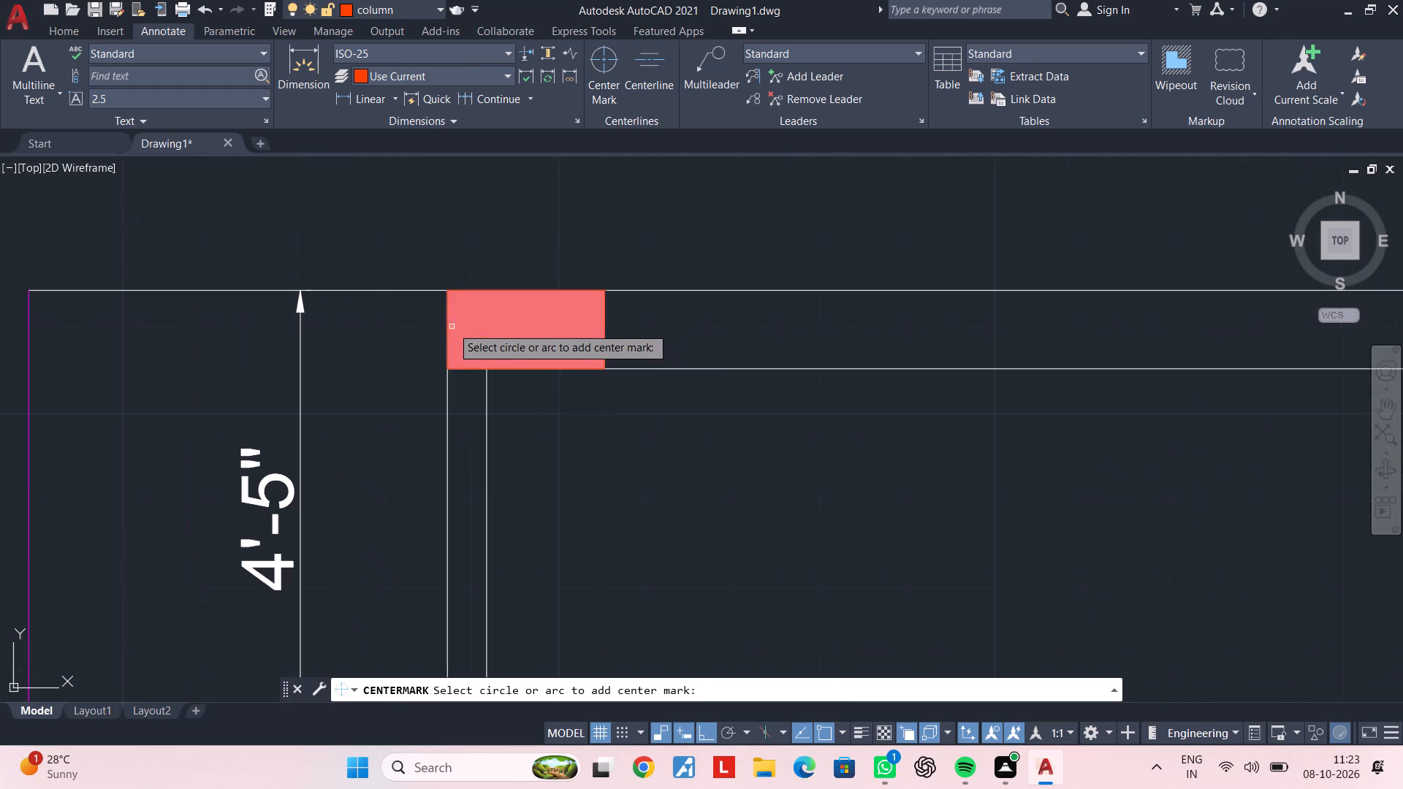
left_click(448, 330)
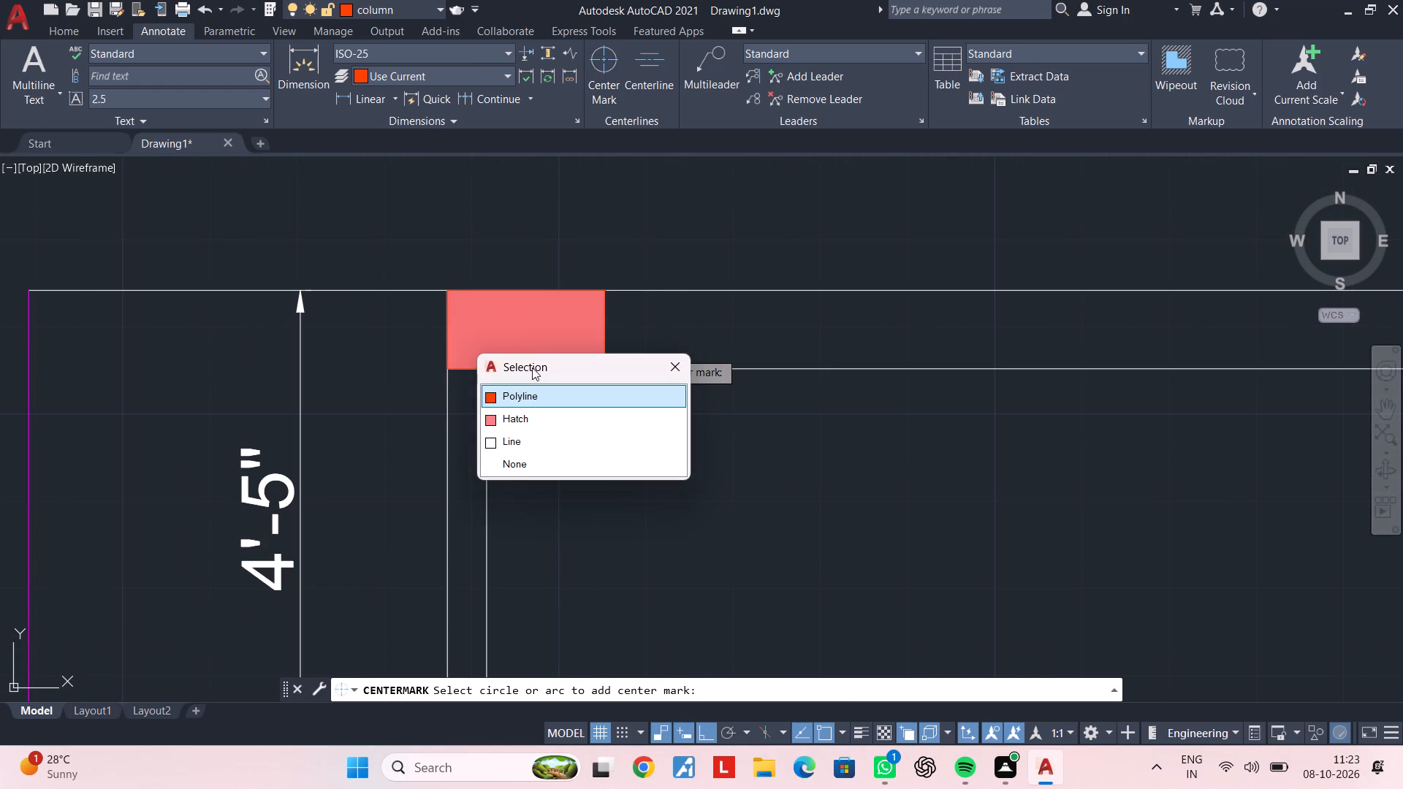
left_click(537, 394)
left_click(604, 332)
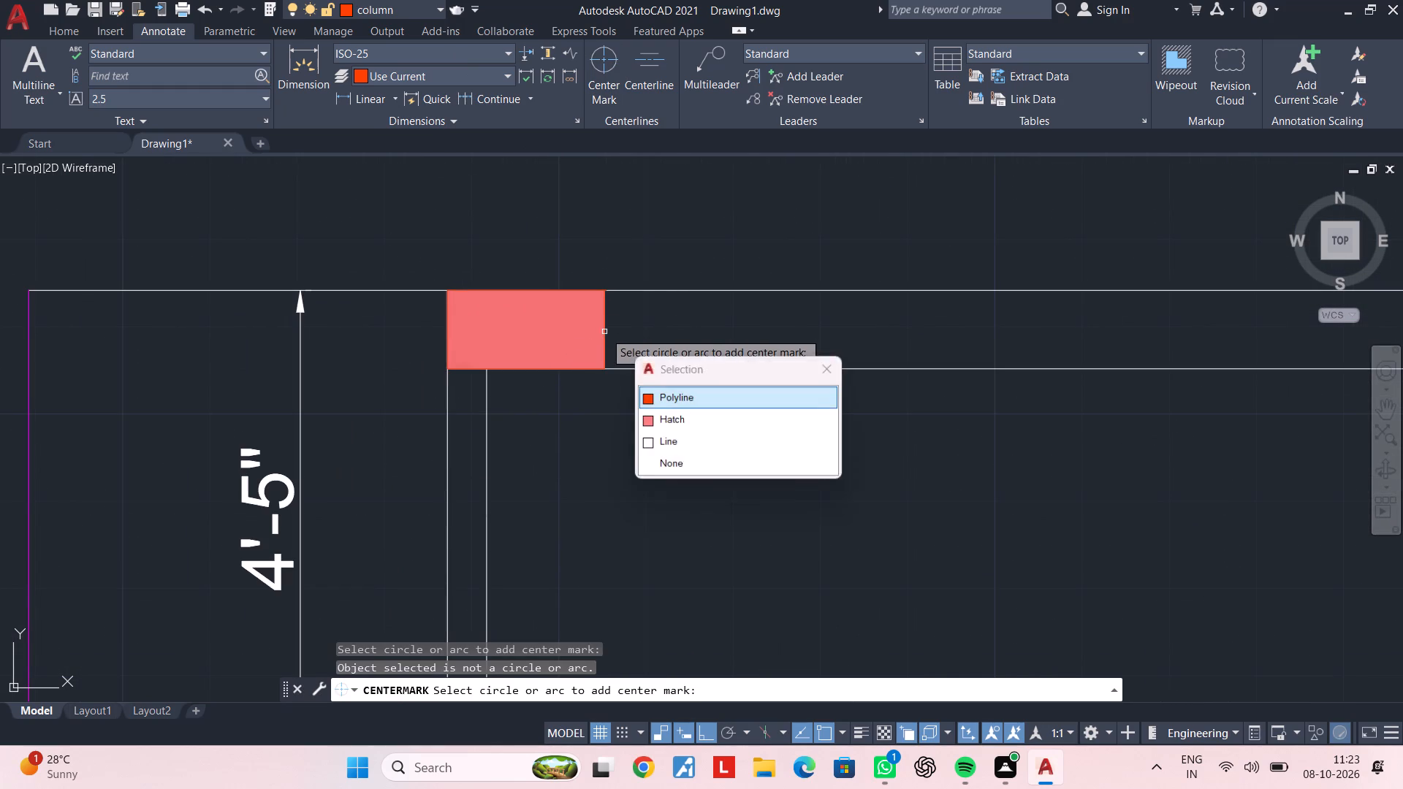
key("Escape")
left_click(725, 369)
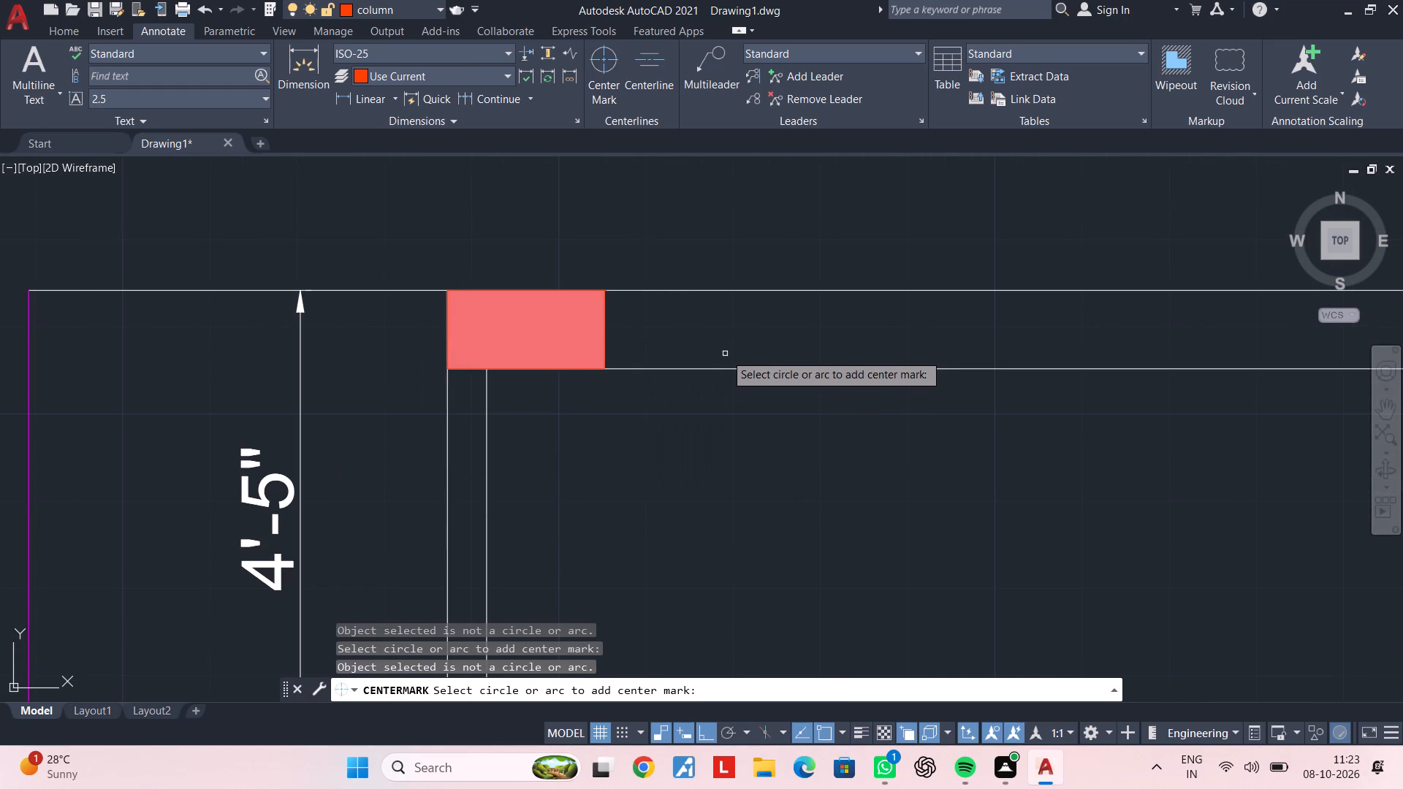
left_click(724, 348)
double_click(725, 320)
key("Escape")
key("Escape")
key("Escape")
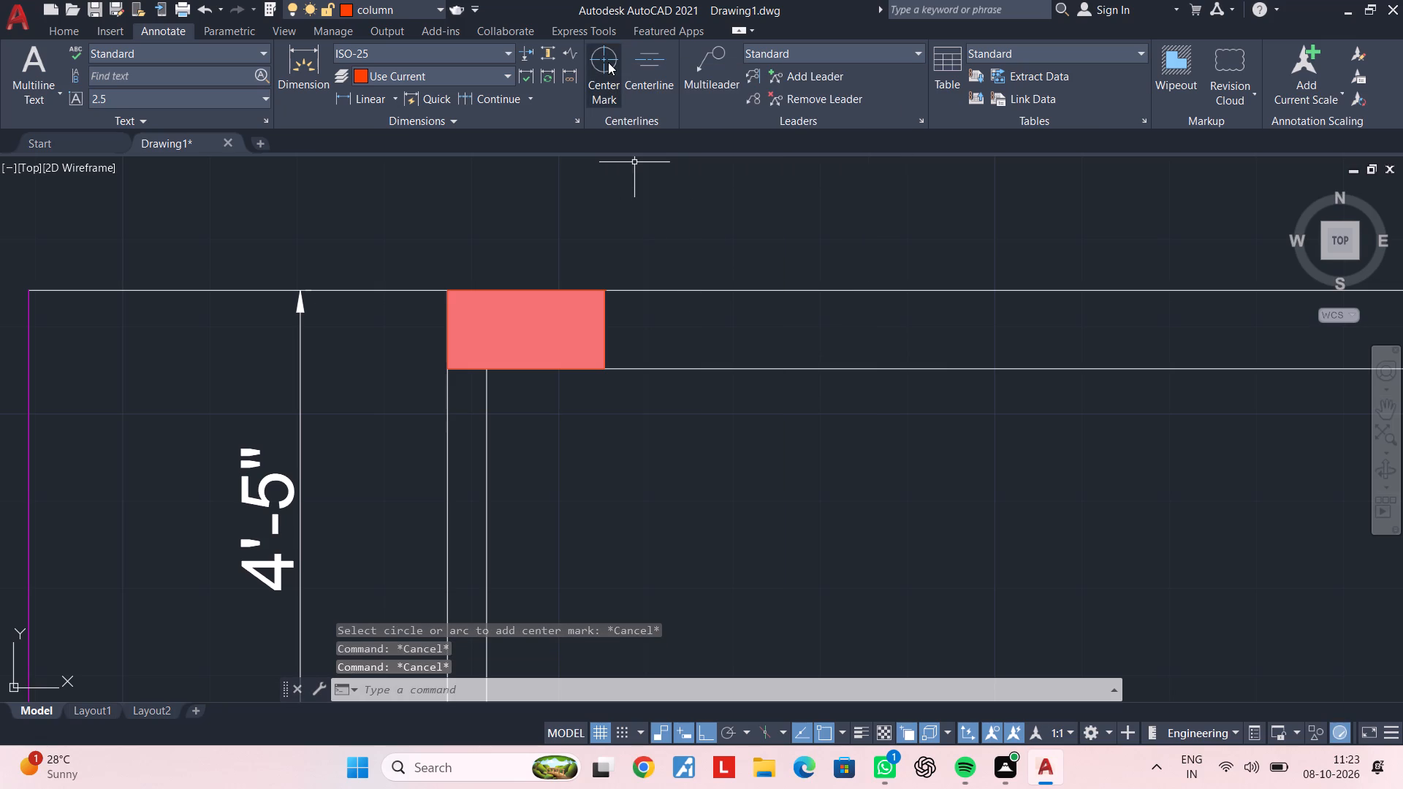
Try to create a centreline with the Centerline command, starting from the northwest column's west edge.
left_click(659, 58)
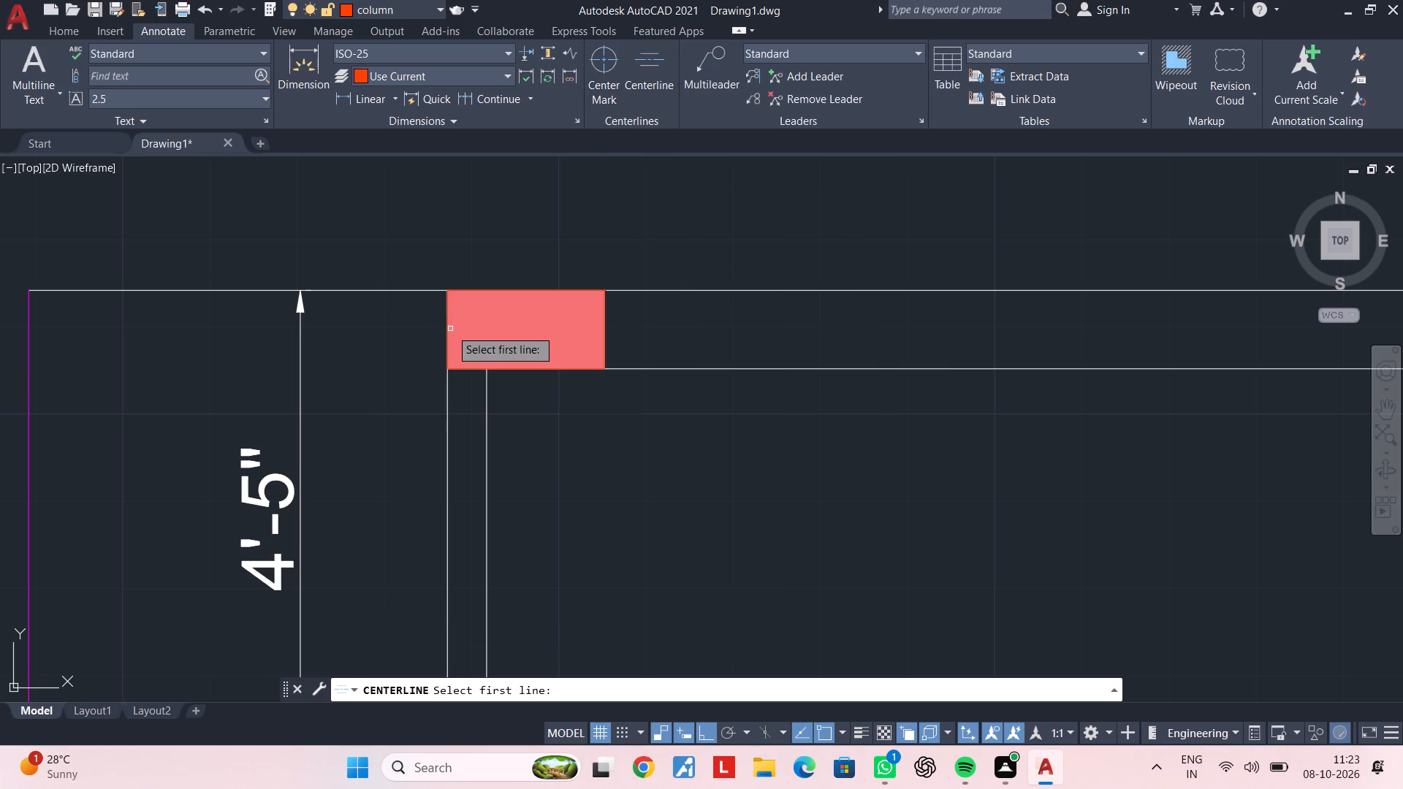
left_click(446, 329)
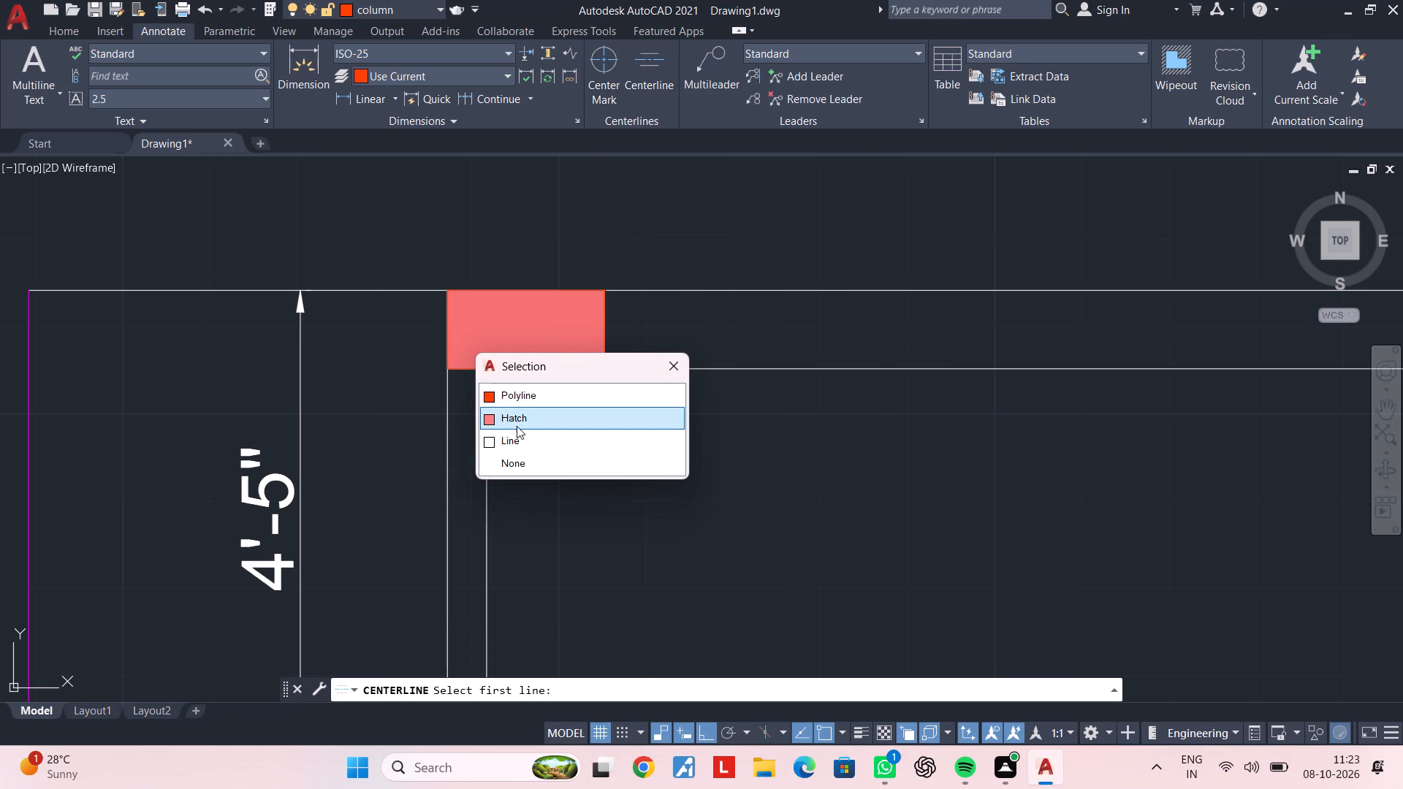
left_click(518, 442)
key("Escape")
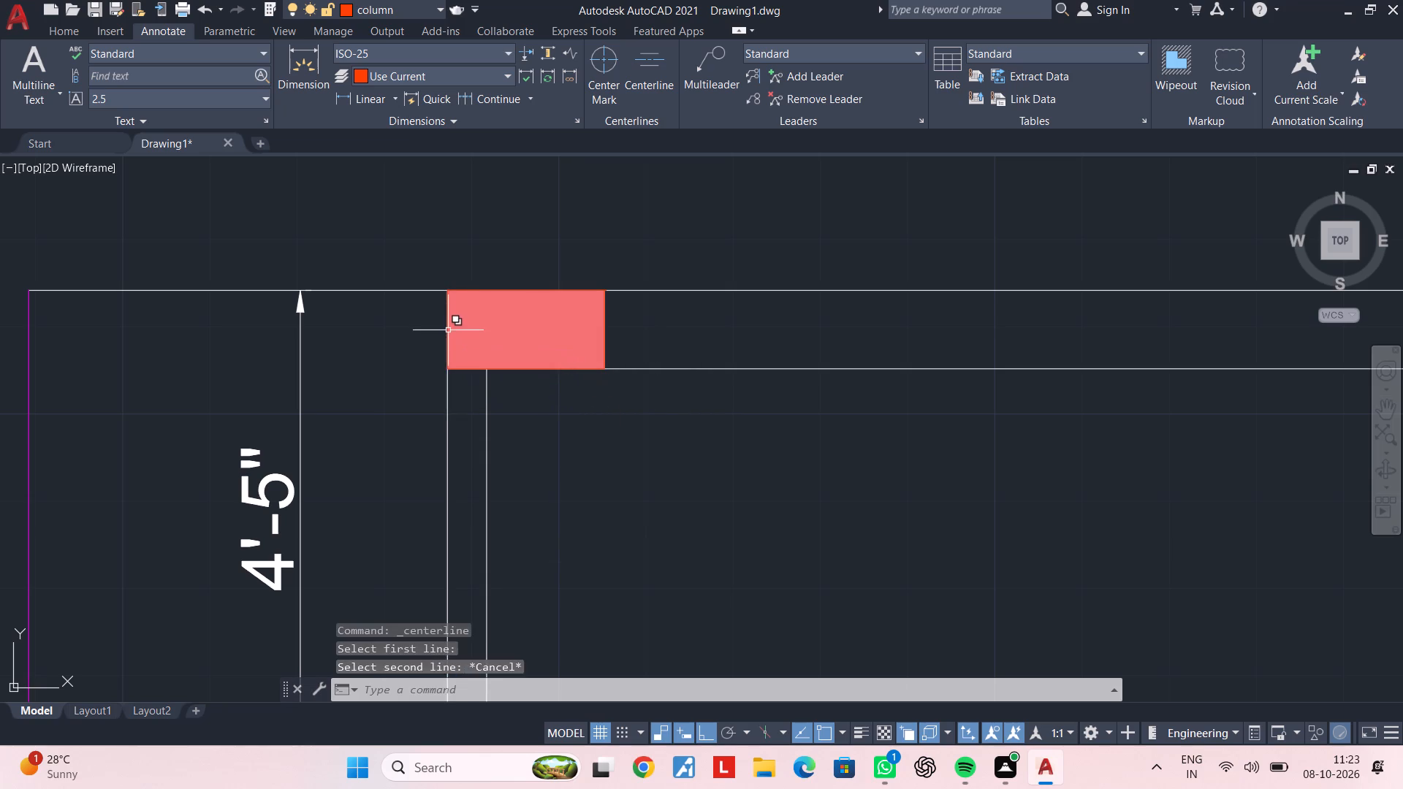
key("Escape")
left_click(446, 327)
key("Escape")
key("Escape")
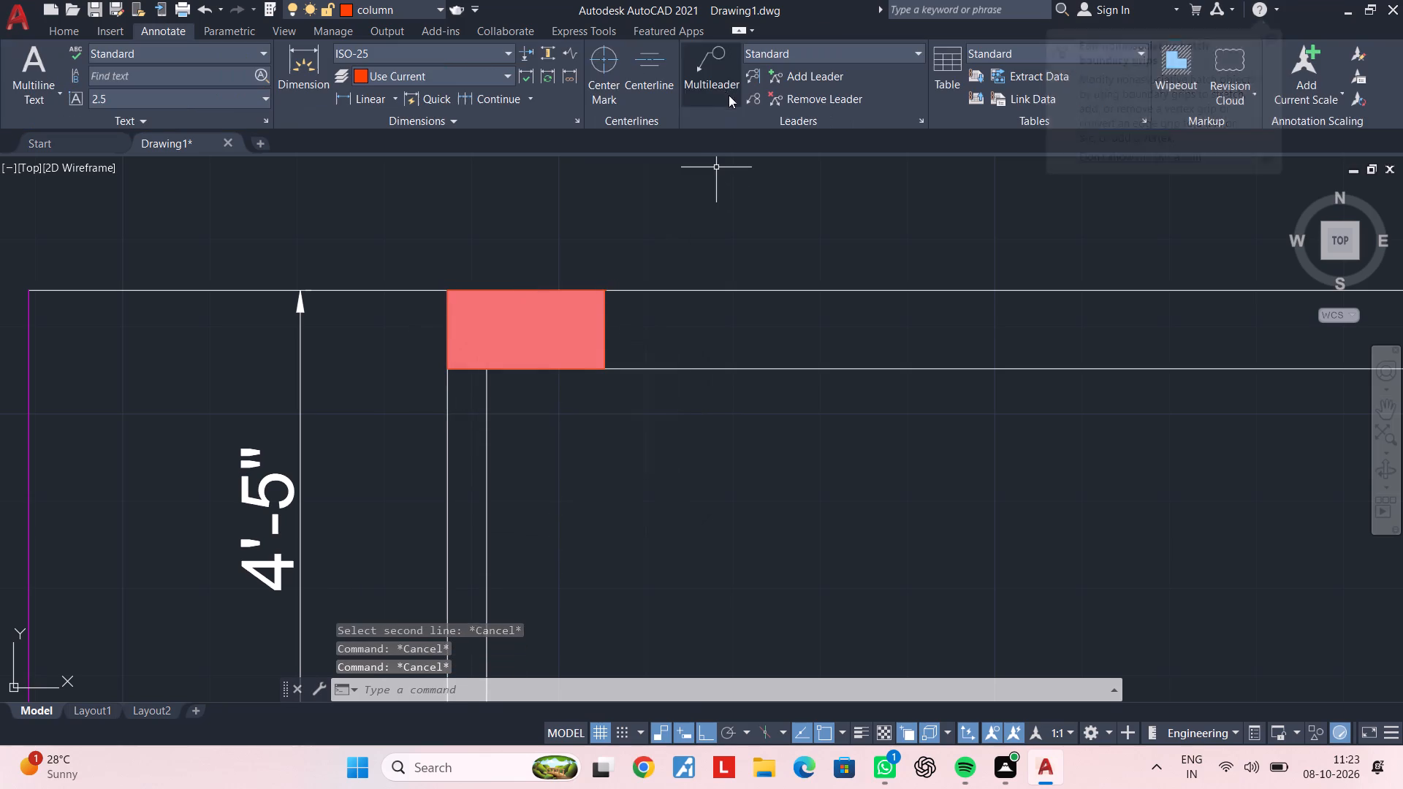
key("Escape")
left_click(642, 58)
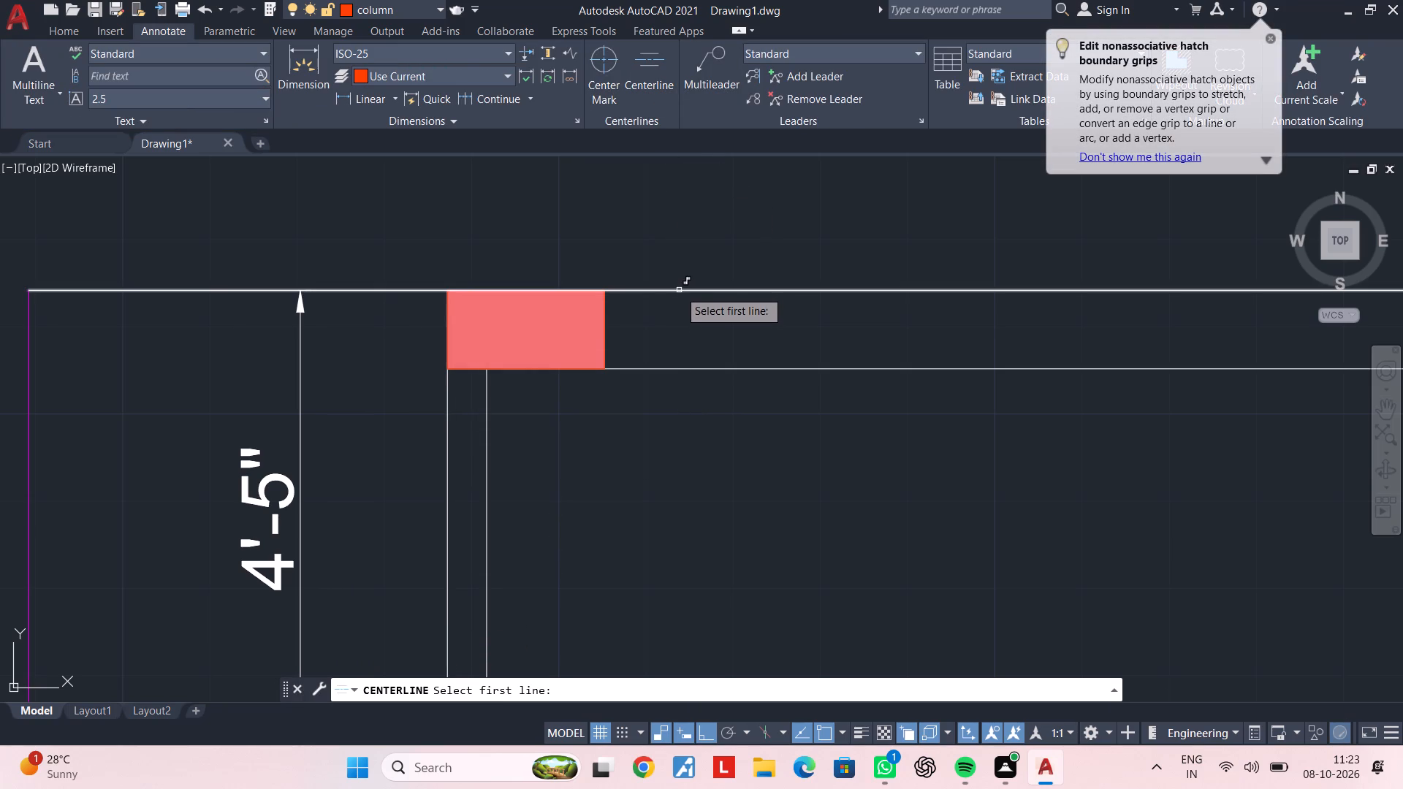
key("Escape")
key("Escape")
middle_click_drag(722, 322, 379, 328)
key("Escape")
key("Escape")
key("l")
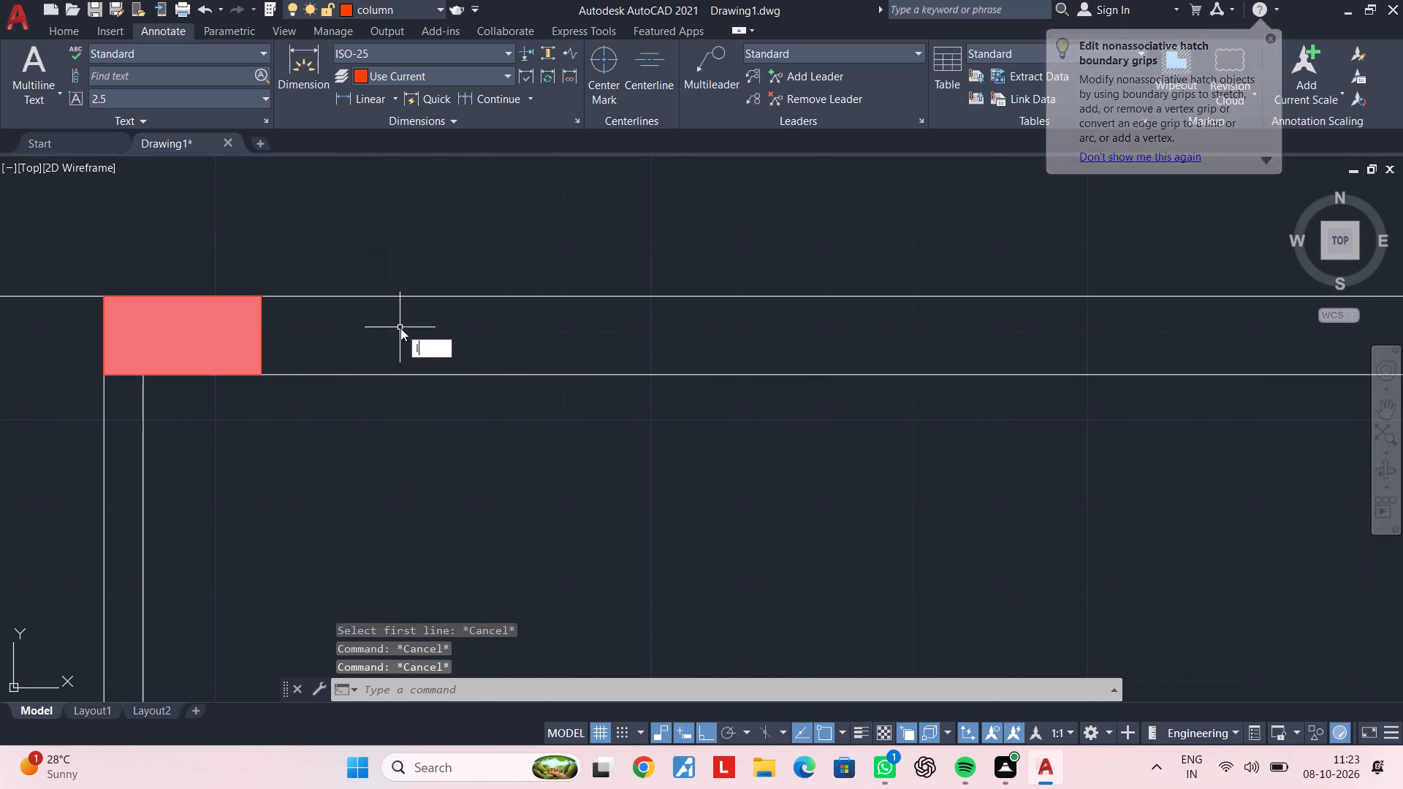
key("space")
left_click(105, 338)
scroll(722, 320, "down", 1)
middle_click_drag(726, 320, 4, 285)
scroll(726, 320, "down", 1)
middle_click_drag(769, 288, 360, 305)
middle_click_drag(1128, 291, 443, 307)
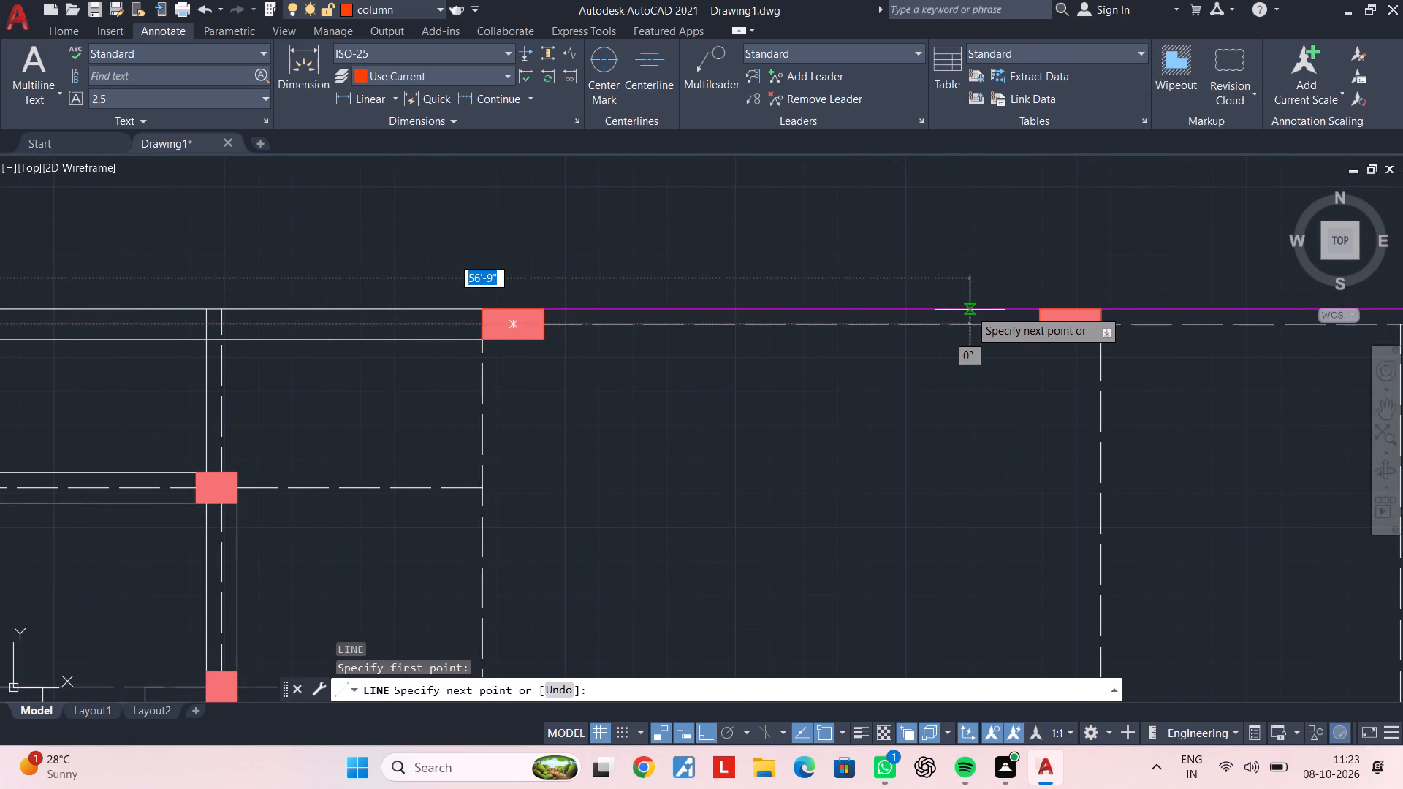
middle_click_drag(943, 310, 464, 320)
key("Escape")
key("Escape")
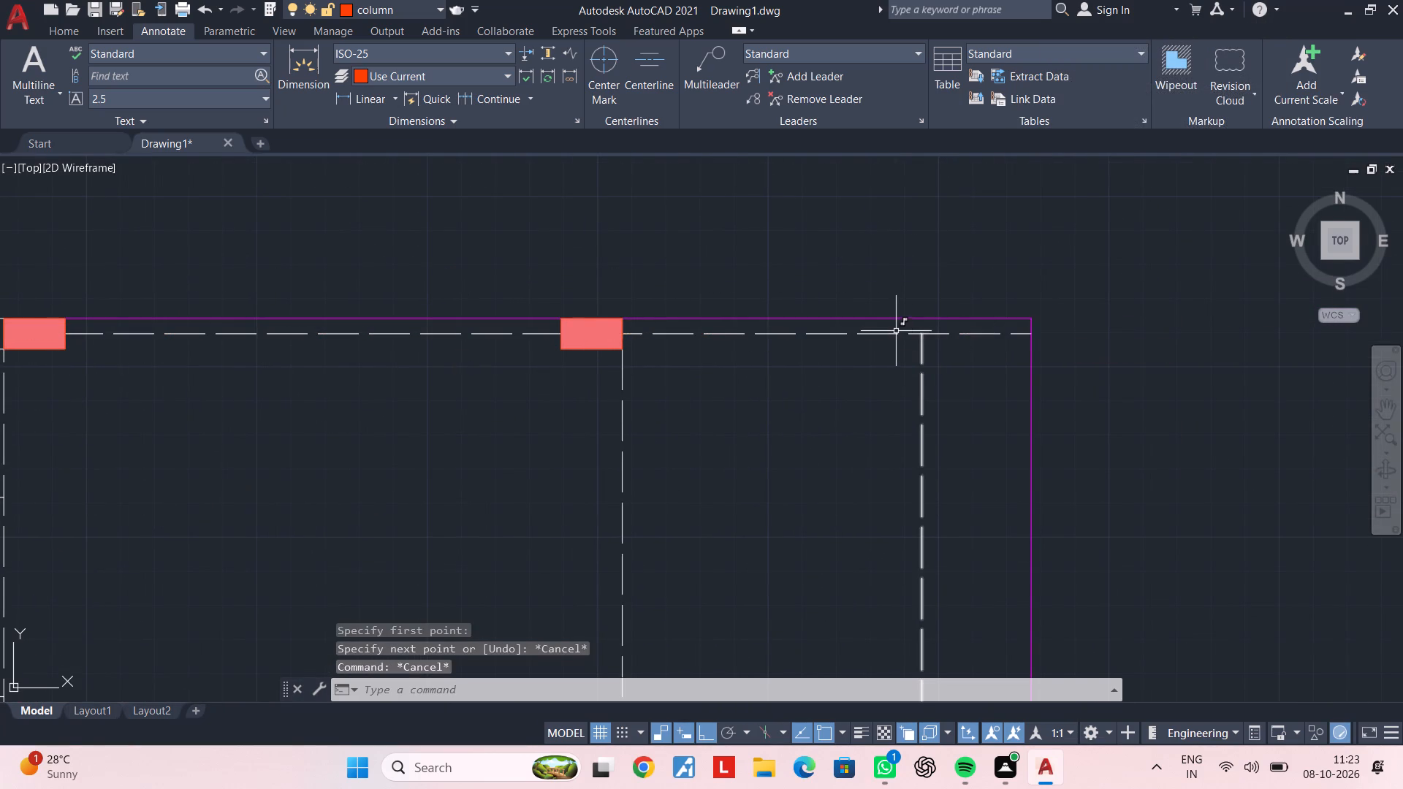
Erase the dashed centreline segments on both sides of the easternmost column along the plot's north edge.
left_click(894, 335)
key("Home")
key("Delete")
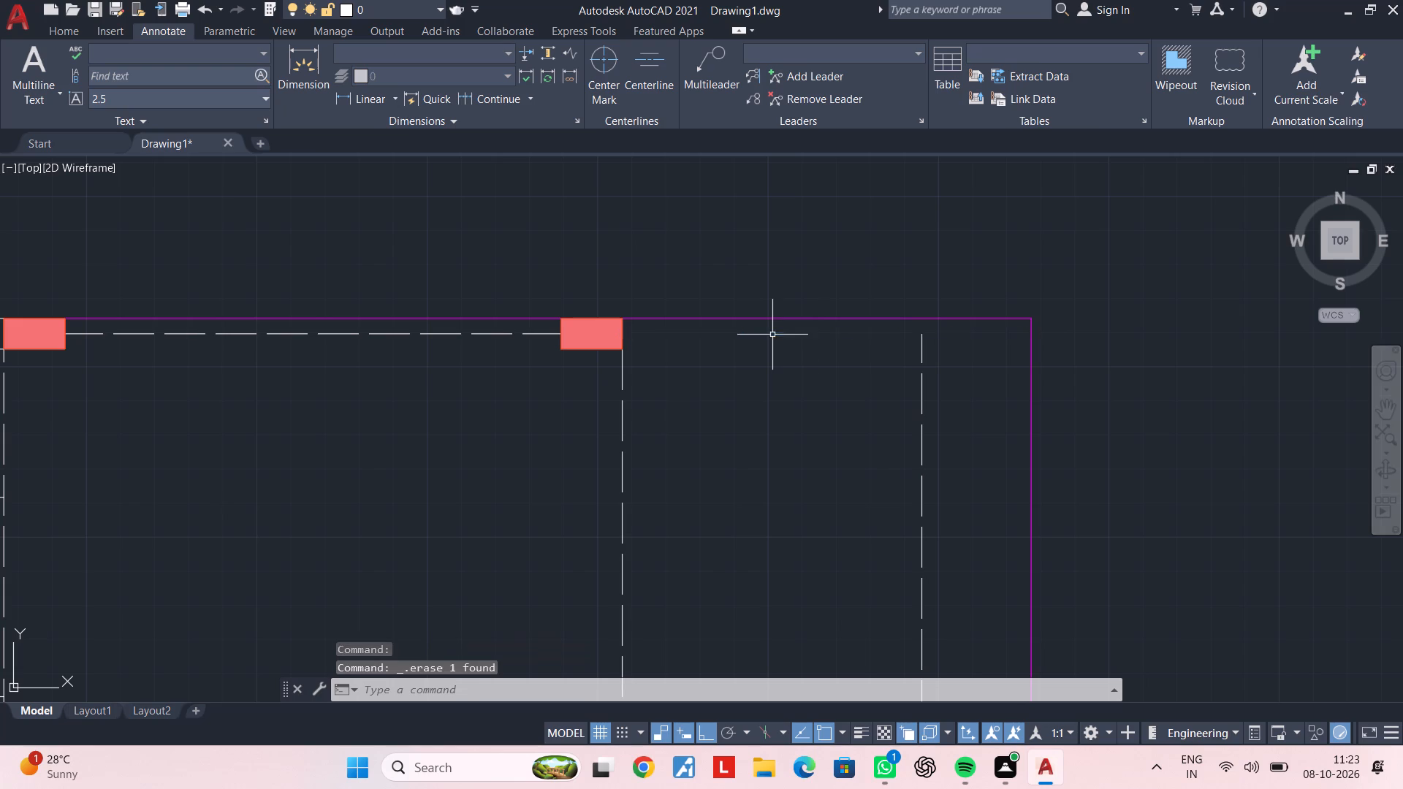
middle_click_drag(707, 335, 875, 330)
left_click(671, 329)
key("Delete")
scroll(585, 369, "down", 2)
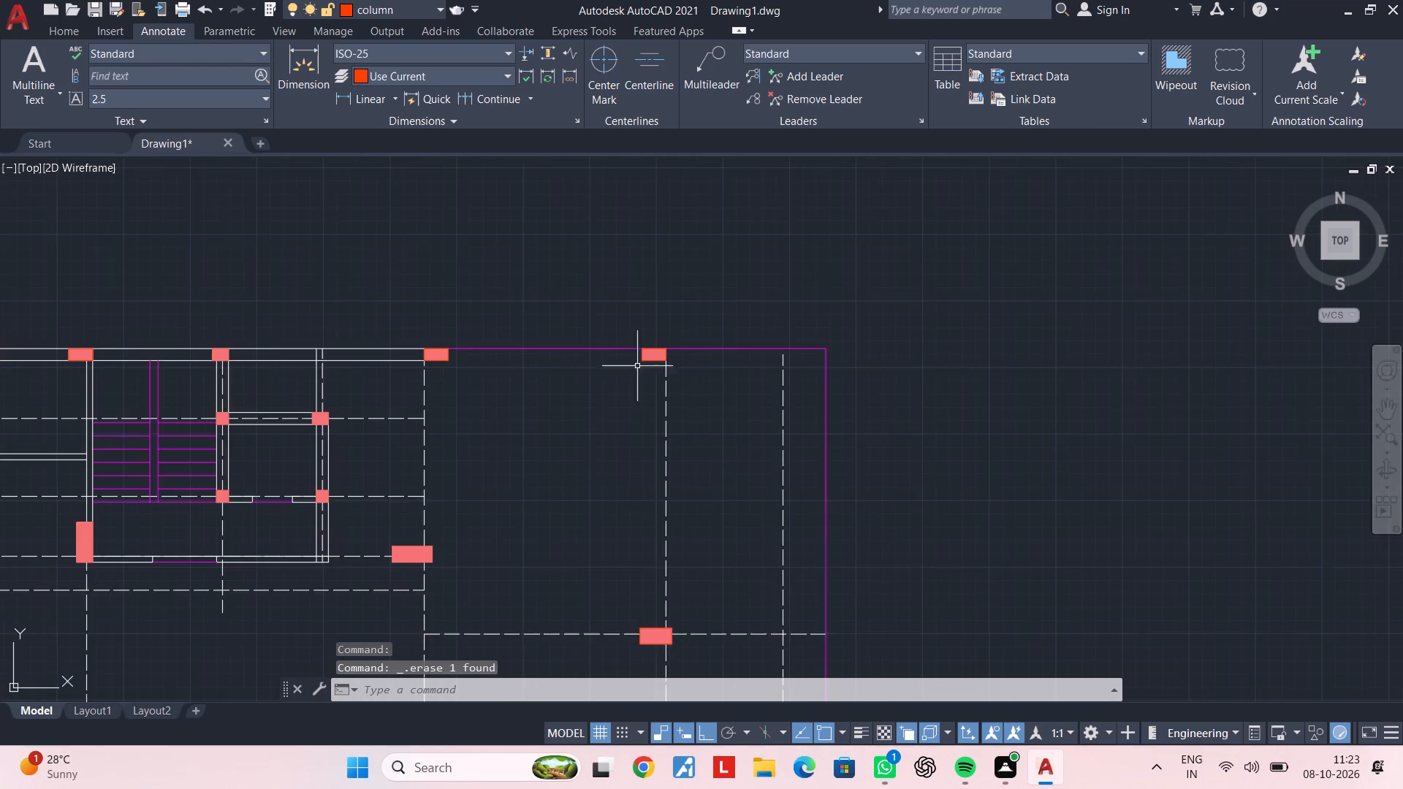
Draw one continuous horizontal line from the midpoint of the northwest column's west edge, through the north columns, to the east plot boundary.
middle_click_drag(485, 378, 767, 360)
middle_click_drag(498, 359, 824, 365)
scroll(362, 345, "up", 1)
middle_click_drag(433, 345, 527, 345)
key("Escape")
key("Escape")
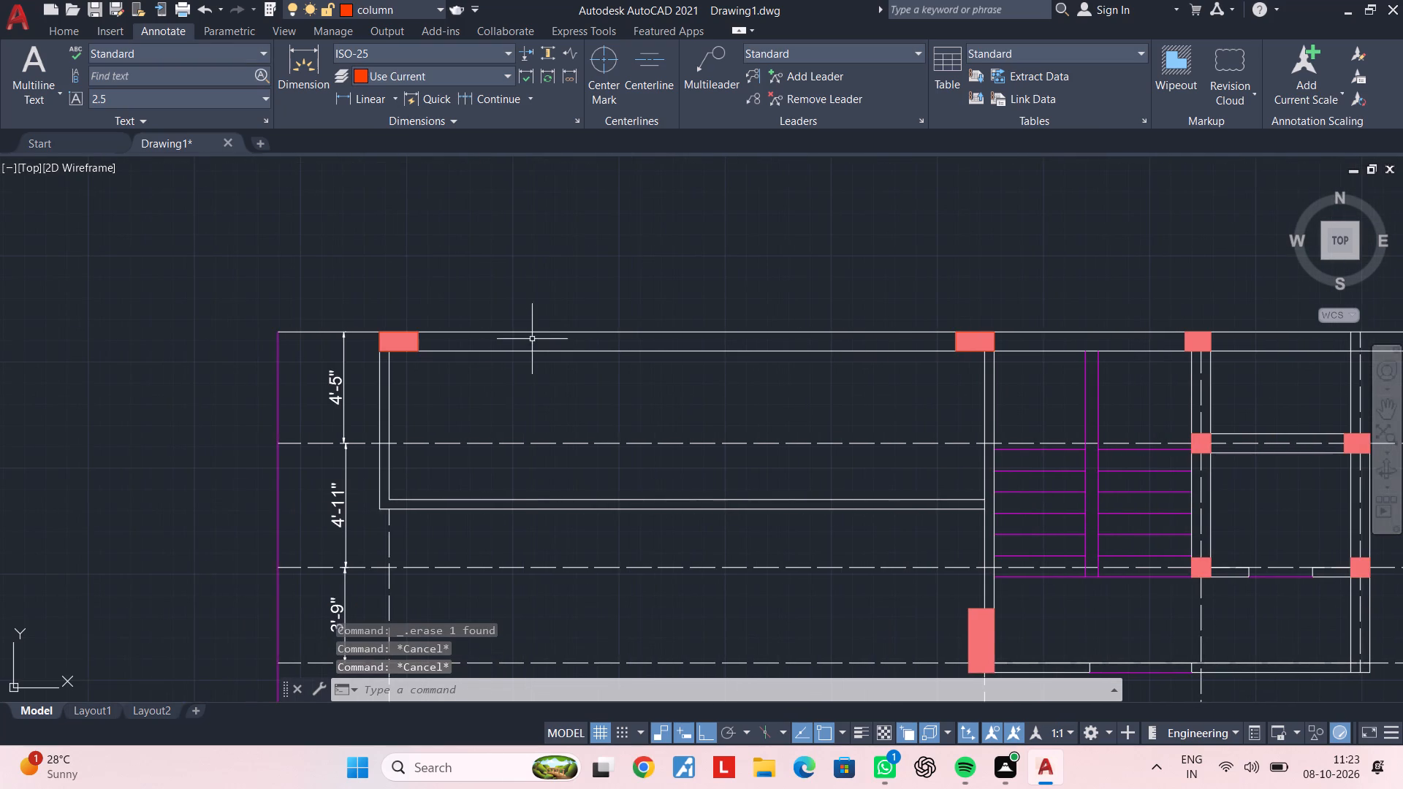
type("l")
key("space")
scroll(377, 357, "up", 3)
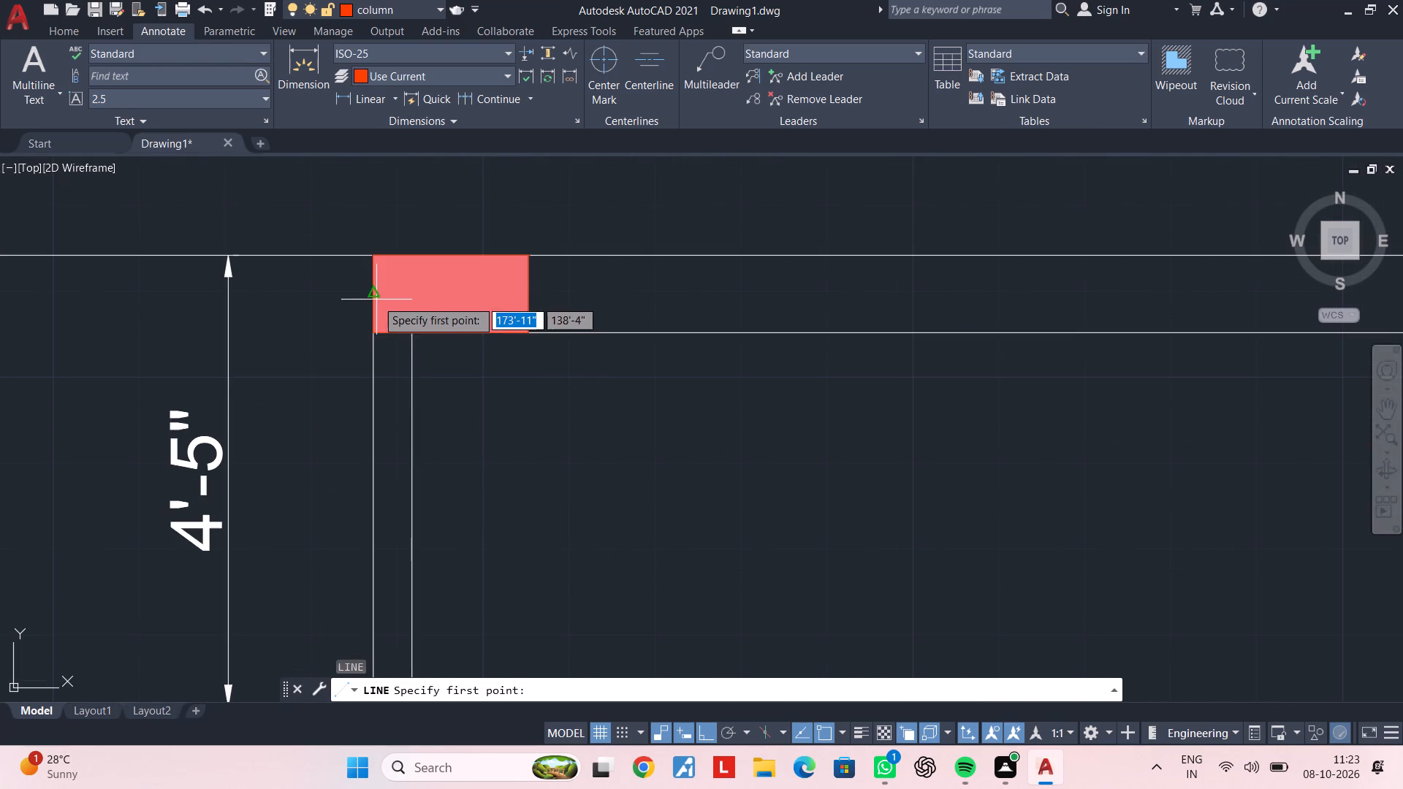
left_click(376, 296)
scroll(834, 286, "down", 3)
middle_click_drag(886, 286, 0, 278)
middle_click_drag(940, 275, 363, 289)
middle_click_drag(959, 293, 715, 310)
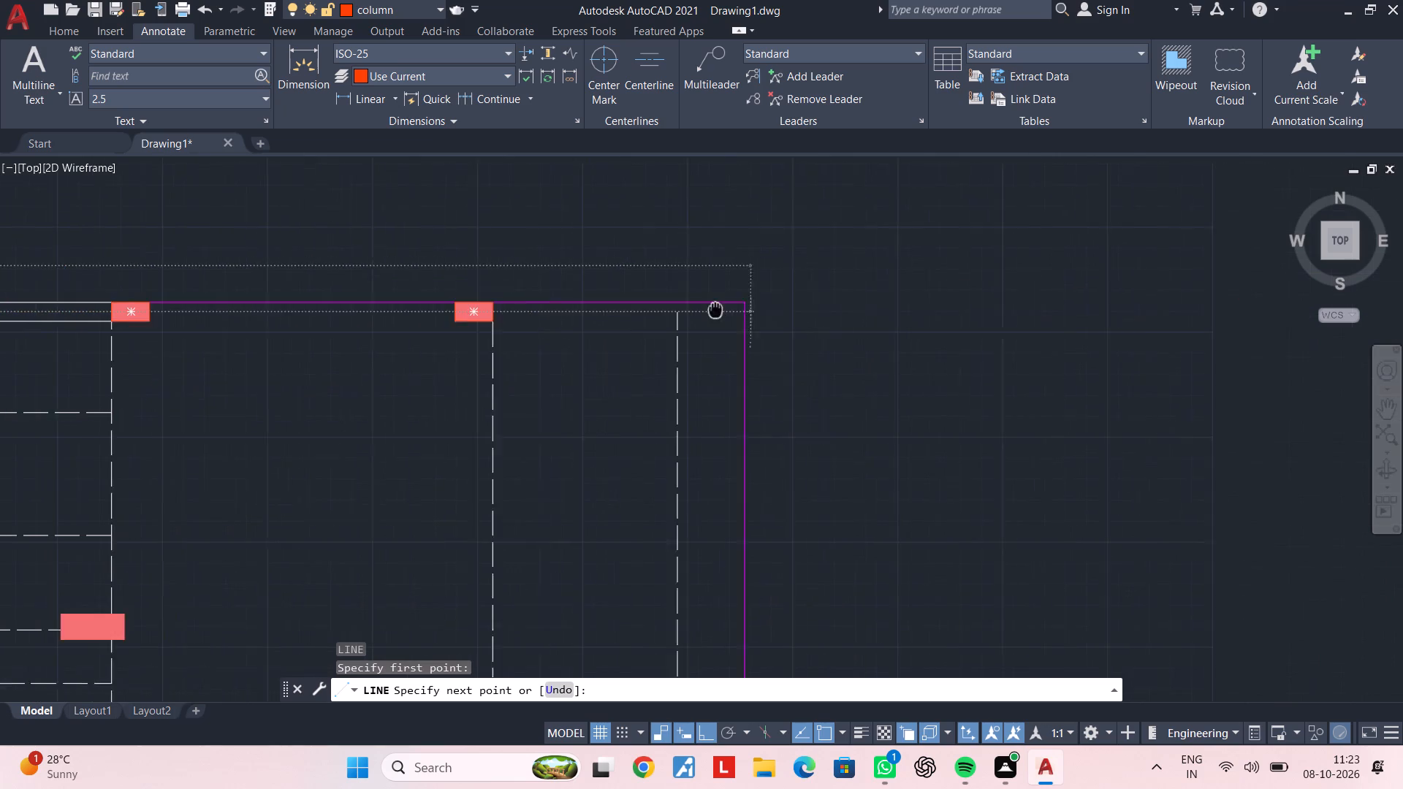
middle_click_drag(715, 310, 731, 310)
scroll(786, 318, "up", 2)
left_click(713, 302)
middle_click_drag(493, 325, 1075, 312)
key("Escape")
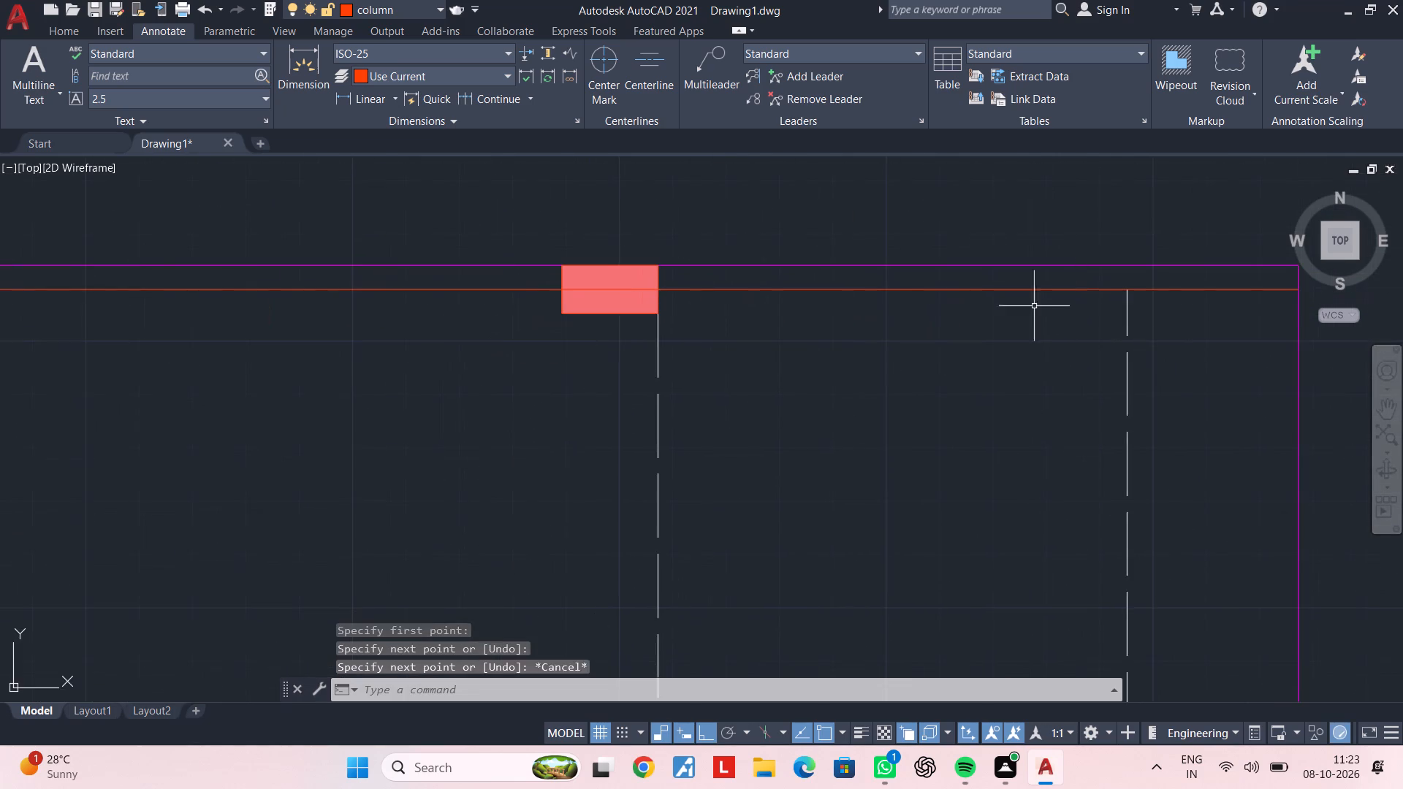
key("Escape")
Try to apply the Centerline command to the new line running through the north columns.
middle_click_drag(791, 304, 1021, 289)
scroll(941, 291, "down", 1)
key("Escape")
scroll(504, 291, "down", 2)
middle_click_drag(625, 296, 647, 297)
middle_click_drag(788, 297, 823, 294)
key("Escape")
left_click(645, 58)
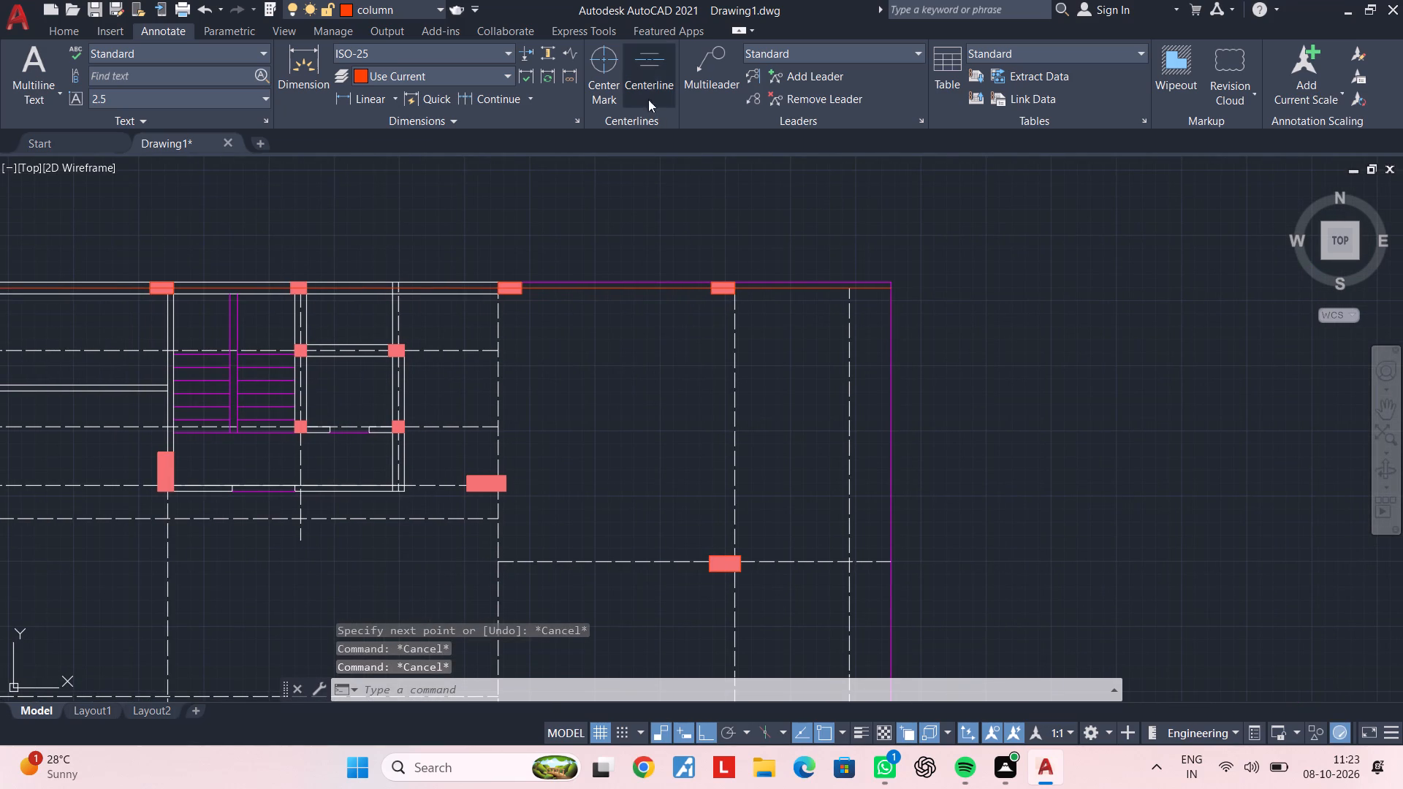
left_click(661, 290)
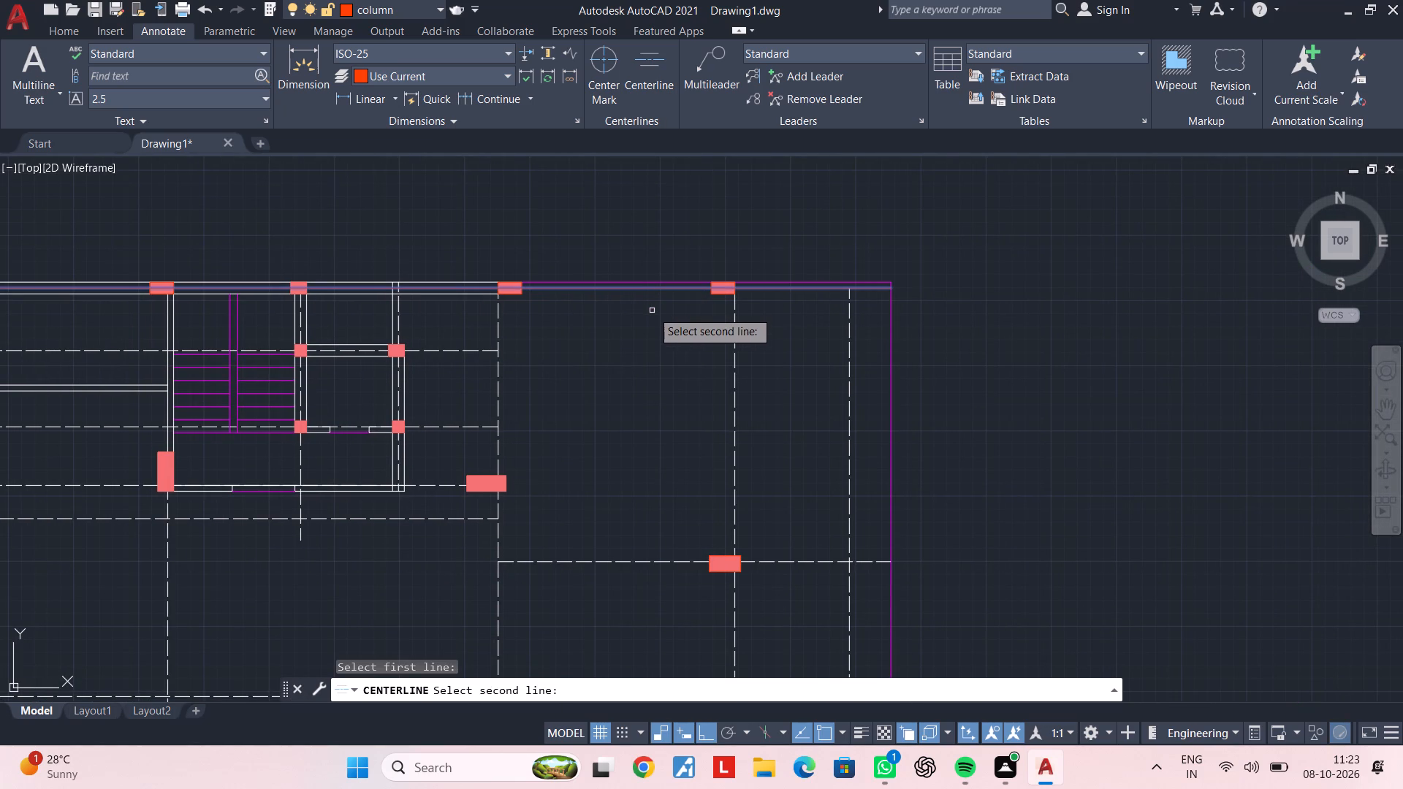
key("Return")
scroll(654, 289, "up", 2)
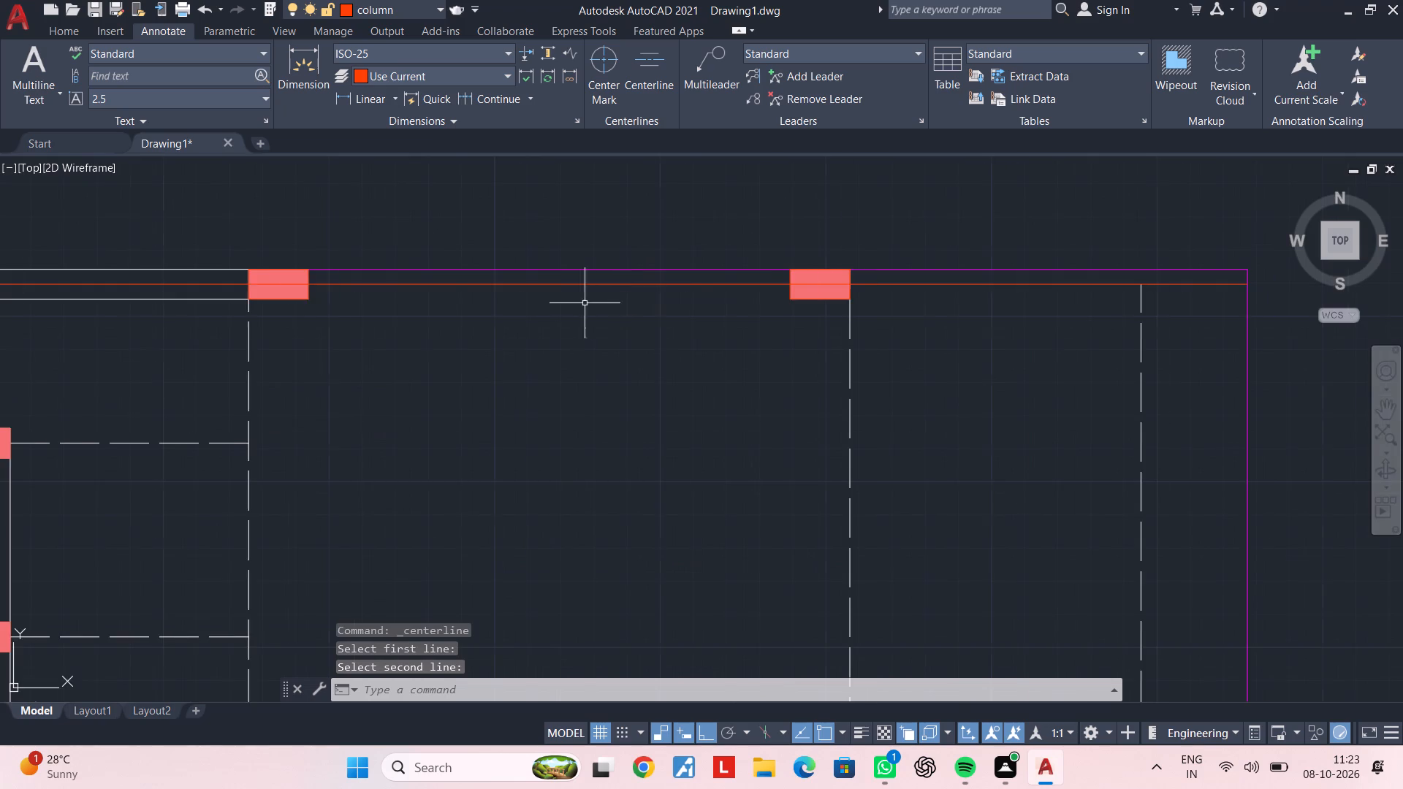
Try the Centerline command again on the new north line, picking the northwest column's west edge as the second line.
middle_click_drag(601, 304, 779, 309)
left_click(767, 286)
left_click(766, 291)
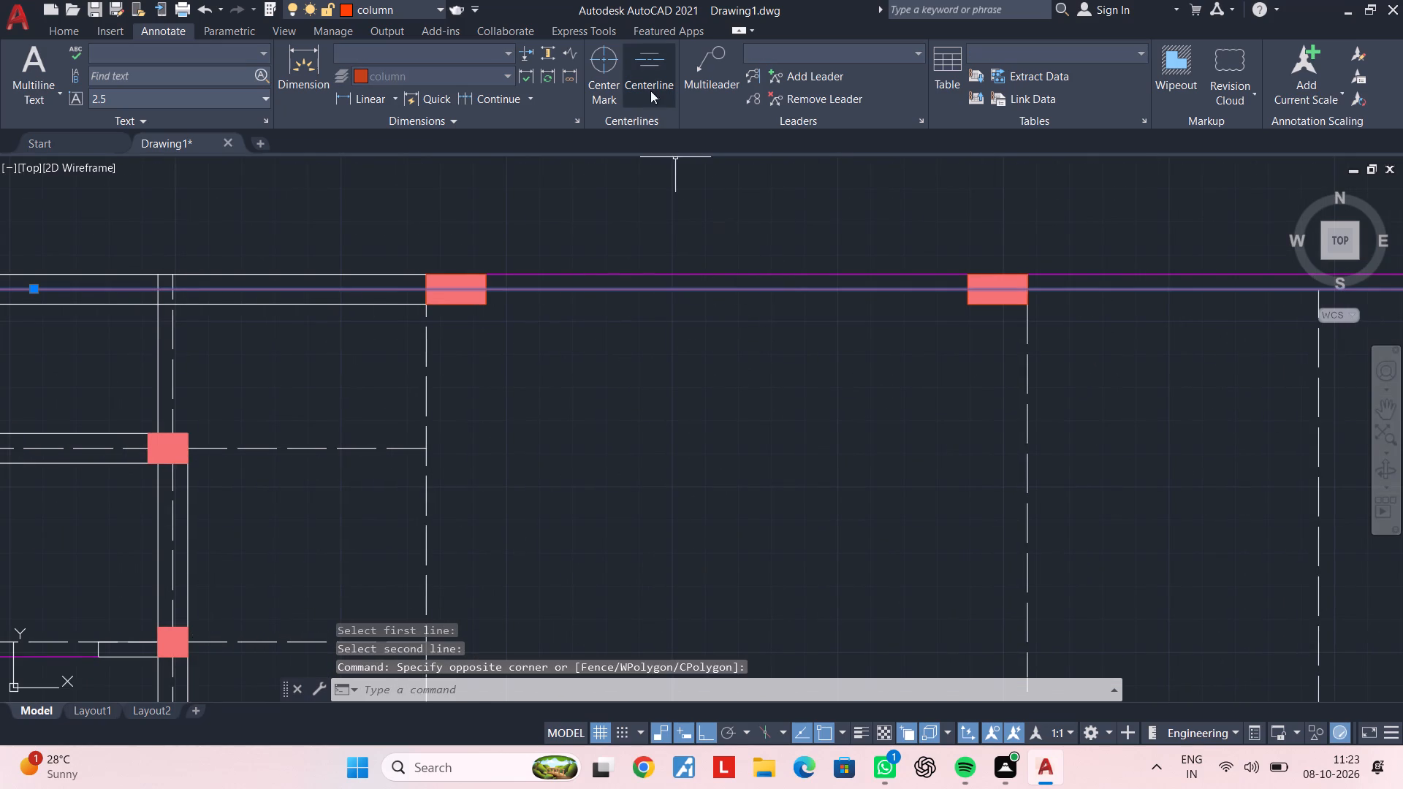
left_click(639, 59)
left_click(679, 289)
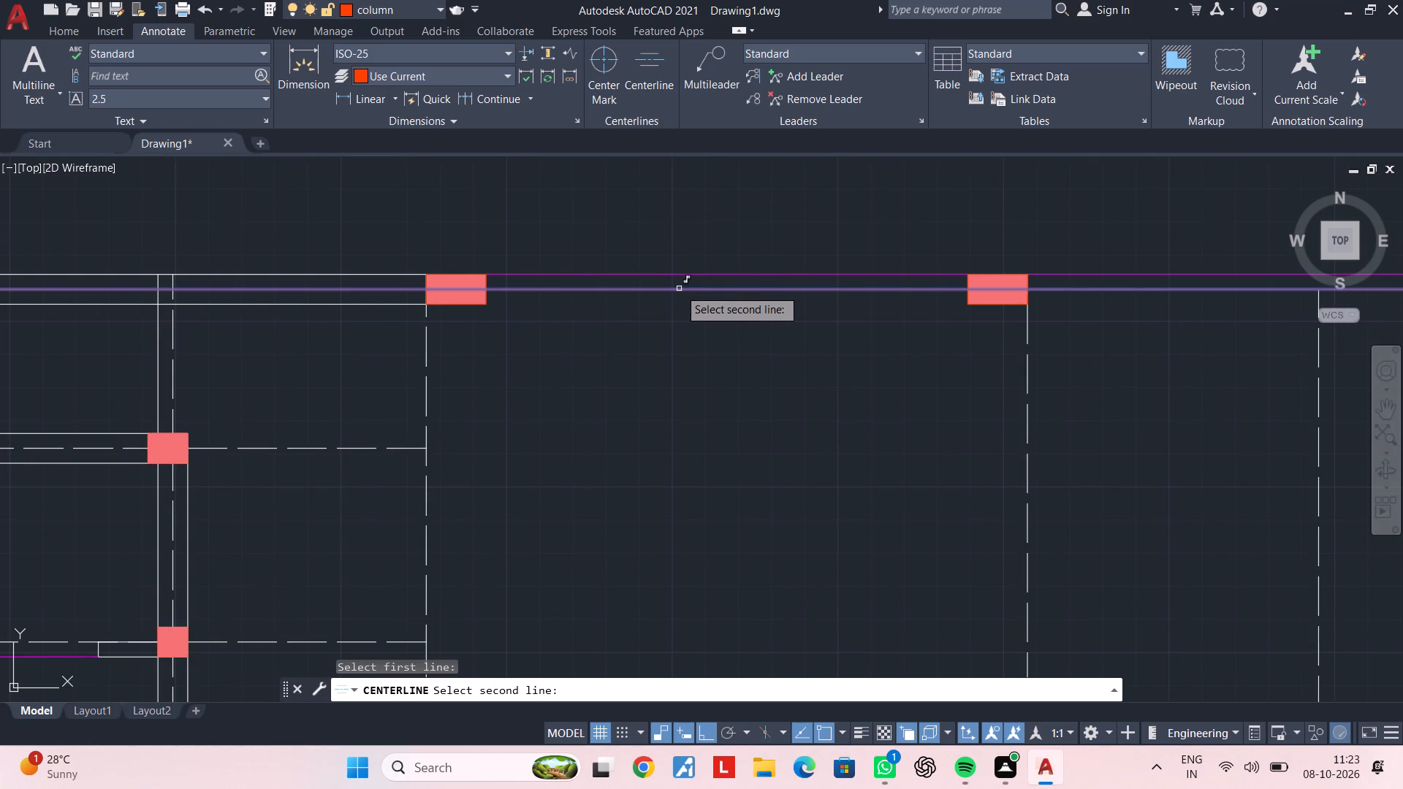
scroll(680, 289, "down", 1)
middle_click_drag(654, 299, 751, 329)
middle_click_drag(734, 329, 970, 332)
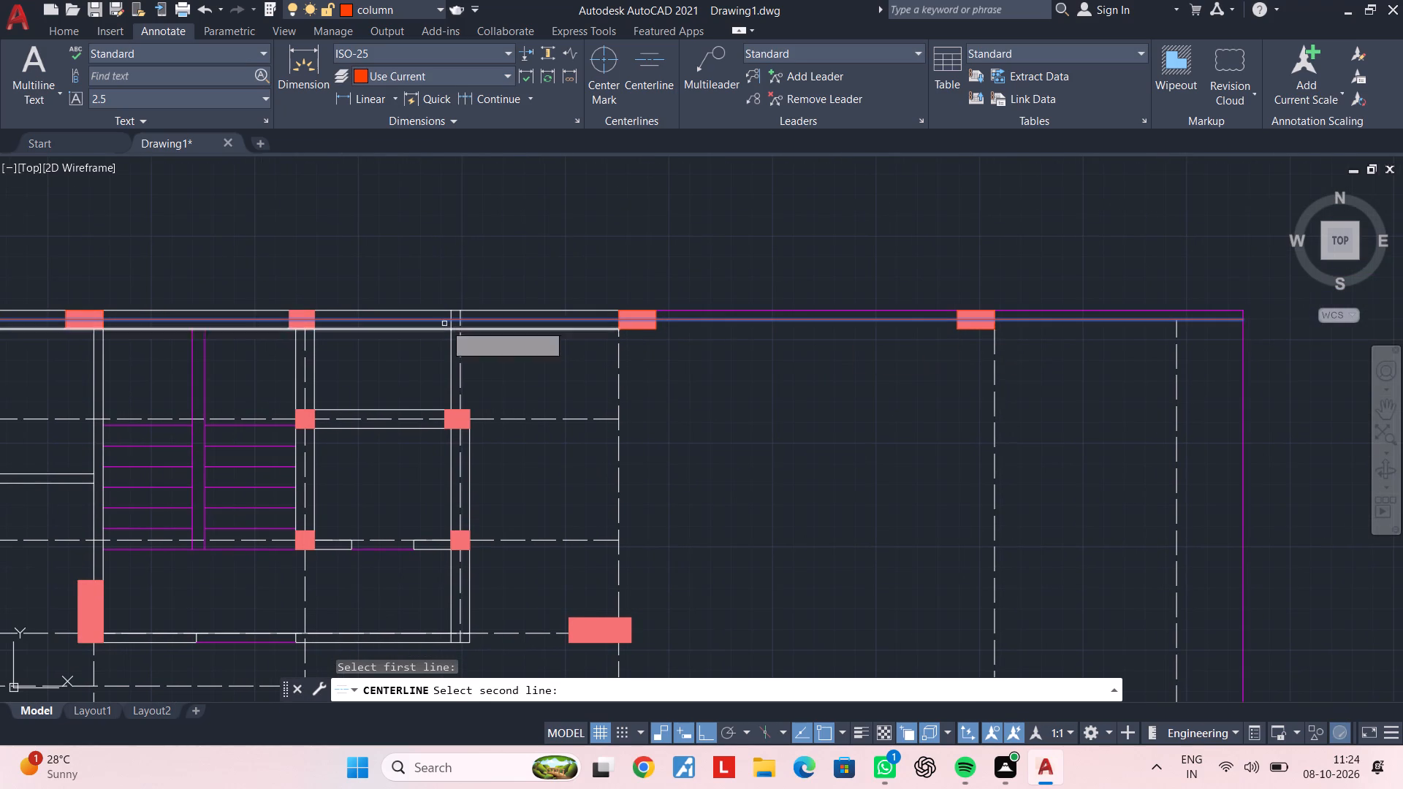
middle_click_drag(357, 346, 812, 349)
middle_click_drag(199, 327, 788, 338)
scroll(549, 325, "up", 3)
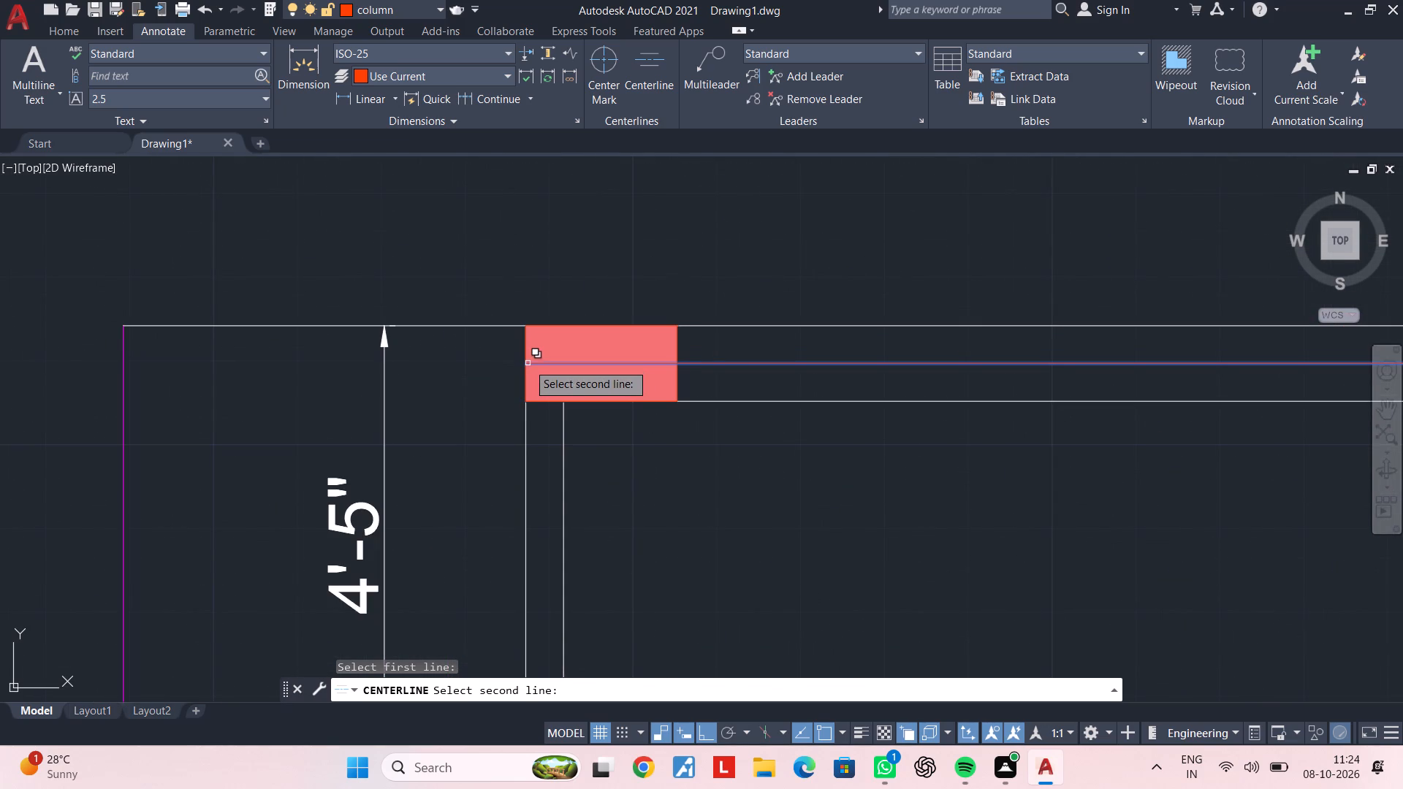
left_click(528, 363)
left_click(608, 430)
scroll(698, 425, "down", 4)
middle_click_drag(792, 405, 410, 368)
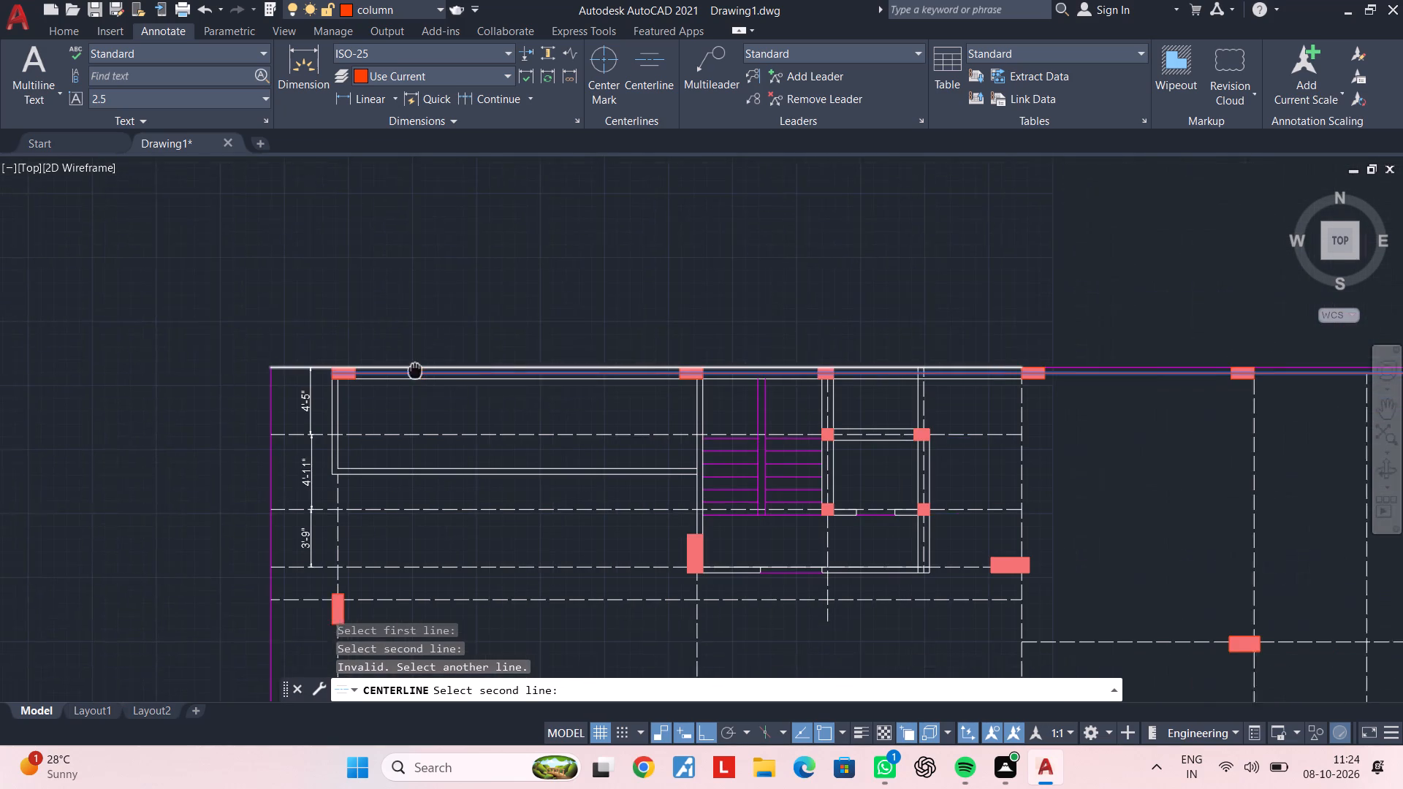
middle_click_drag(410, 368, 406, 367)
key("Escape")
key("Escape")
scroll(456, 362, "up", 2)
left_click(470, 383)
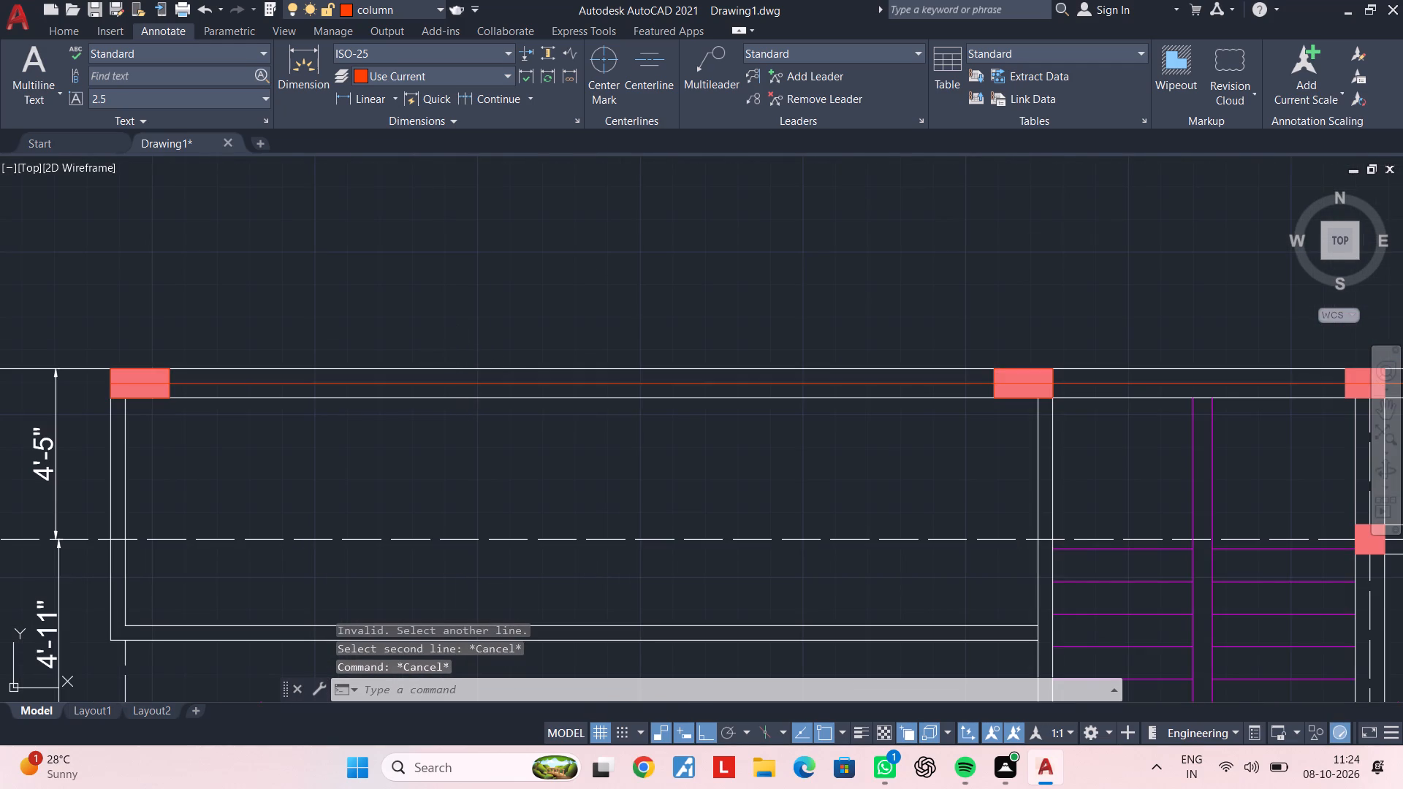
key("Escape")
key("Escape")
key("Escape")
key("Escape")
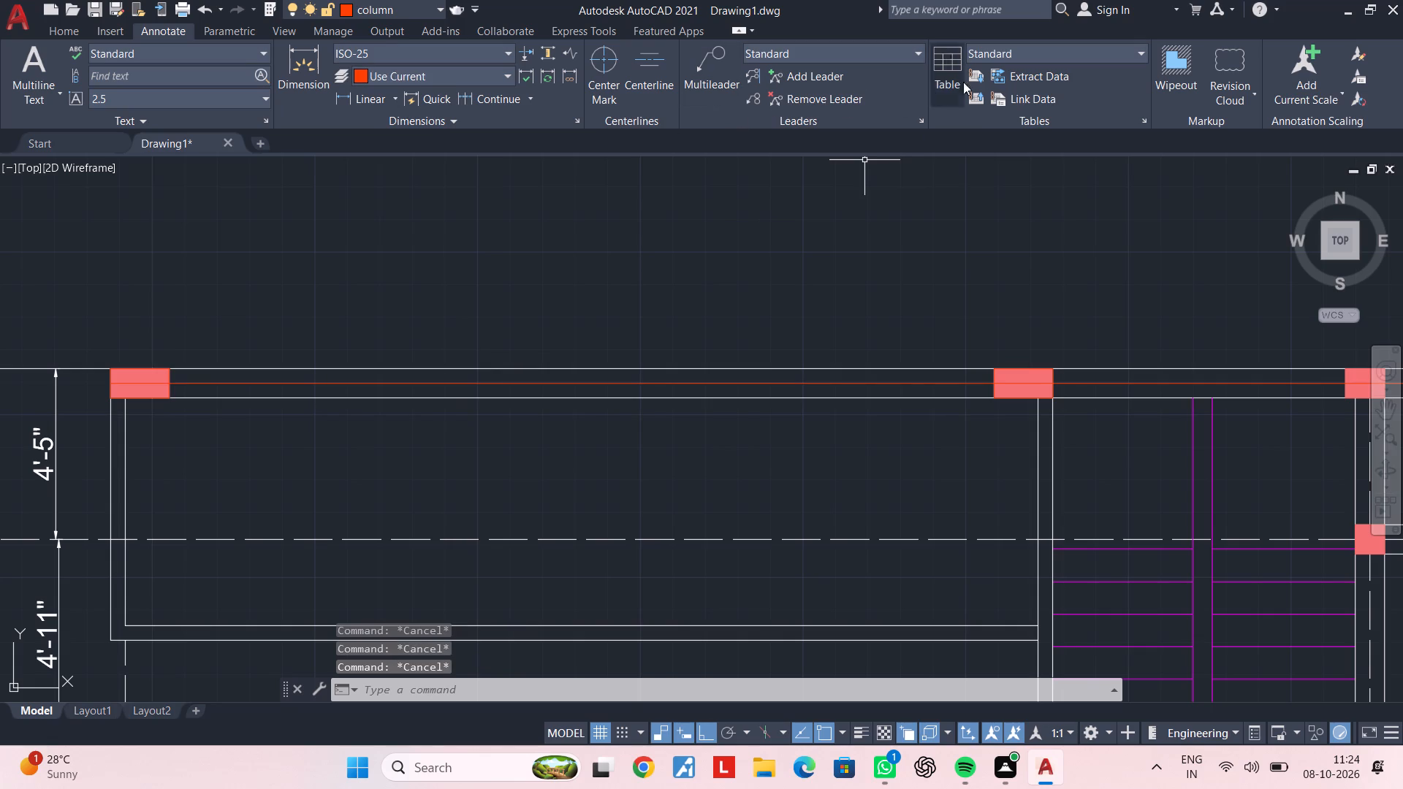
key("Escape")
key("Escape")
Assign the ACAD_ISO02W100 linetype to the continuous line running through the north columns.
left_click(64, 32)
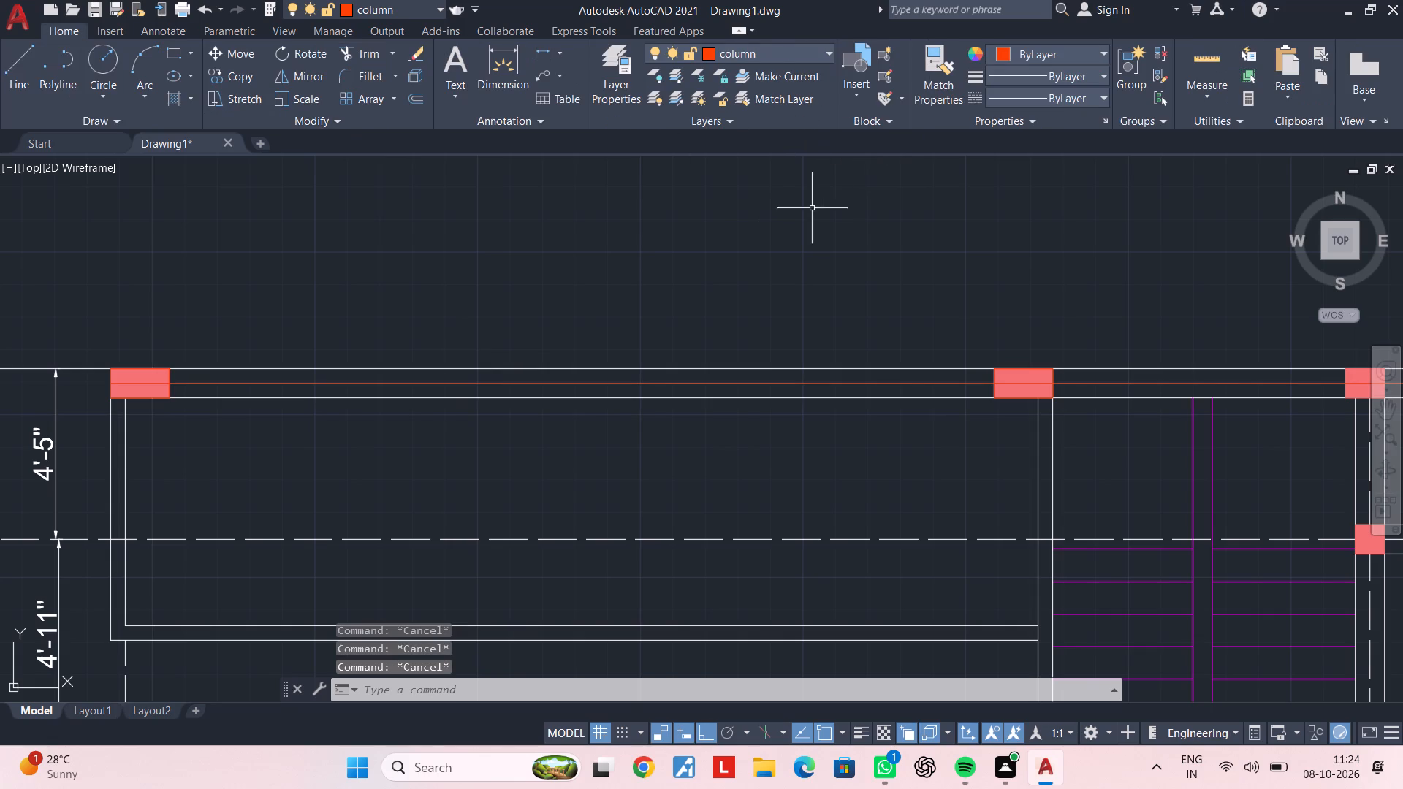
left_click(796, 383)
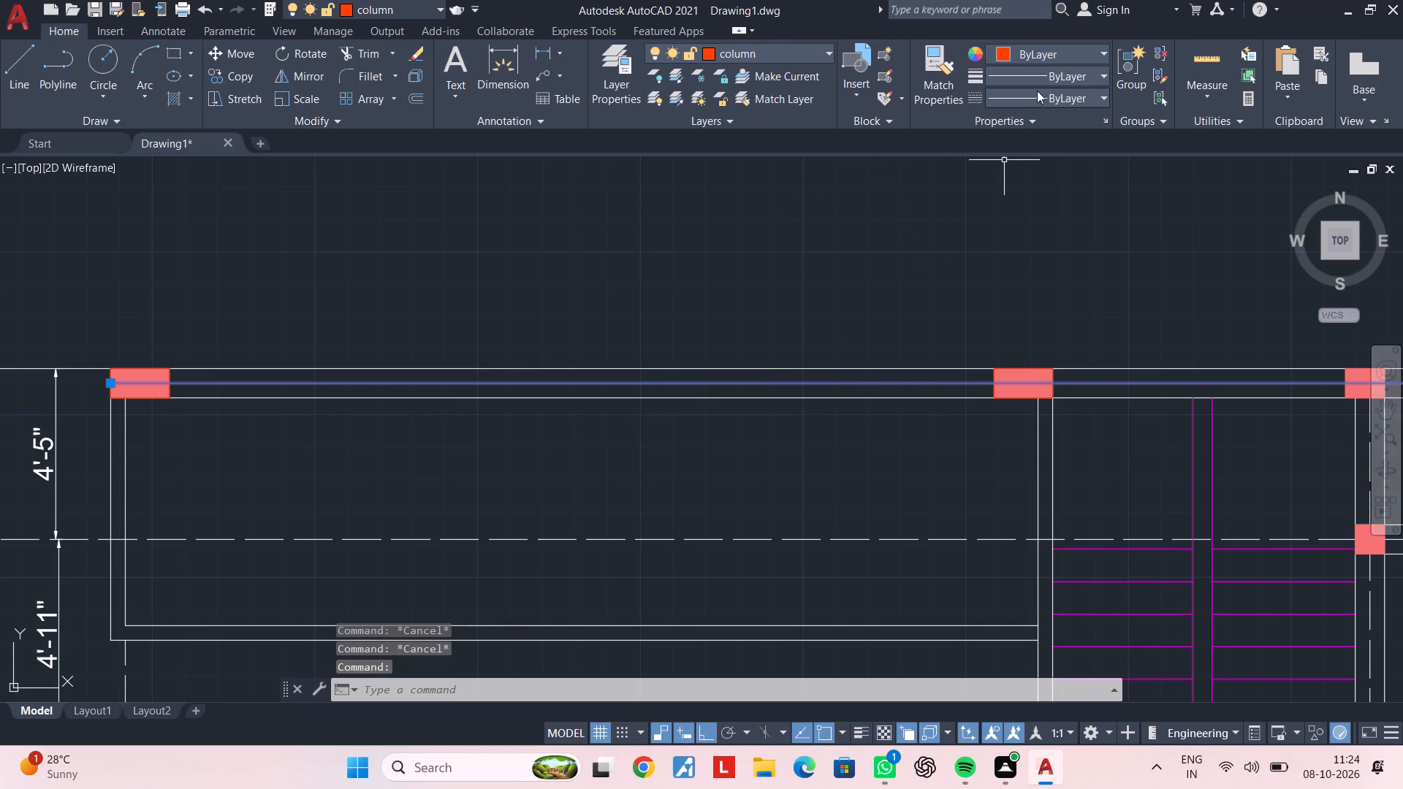
left_click(1045, 94)
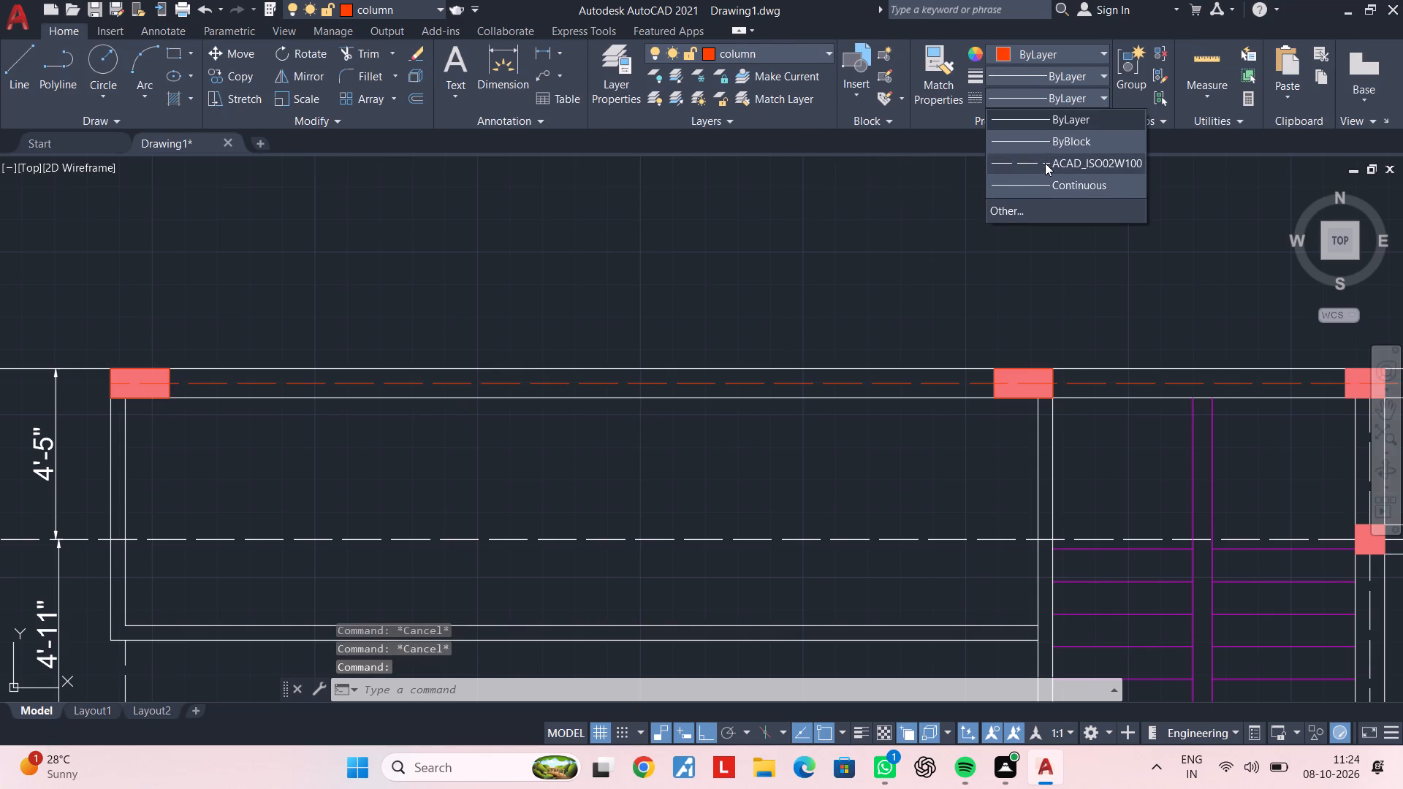
left_click(1045, 163)
key("Escape")
key("Escape")
middle_click_drag(862, 237, 726, 238)
key("Escape")
scroll(712, 245, "down", 2)
middle_click_drag(723, 242, 764, 237)
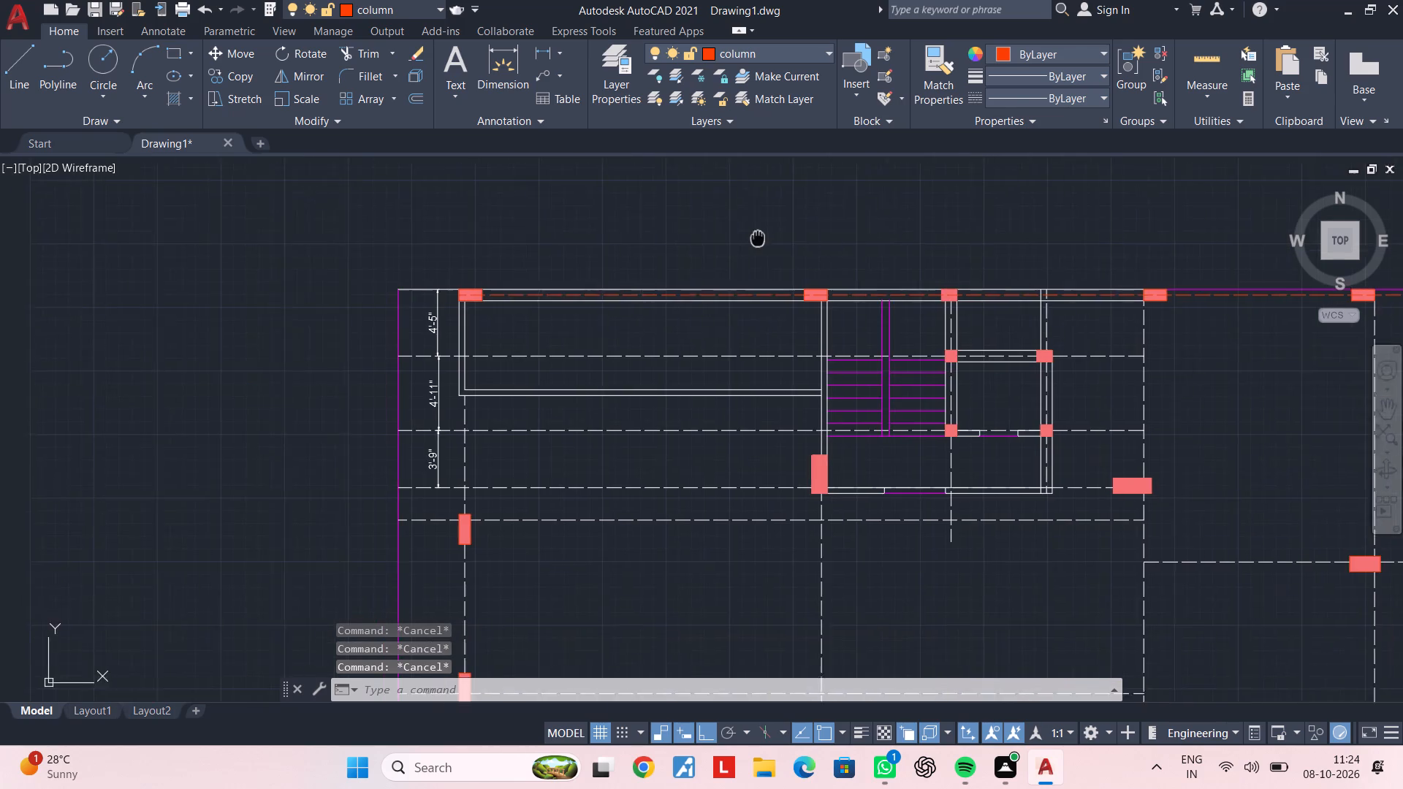
middle_click_drag(764, 237, 772, 235)
scroll(701, 282, "up", 3)
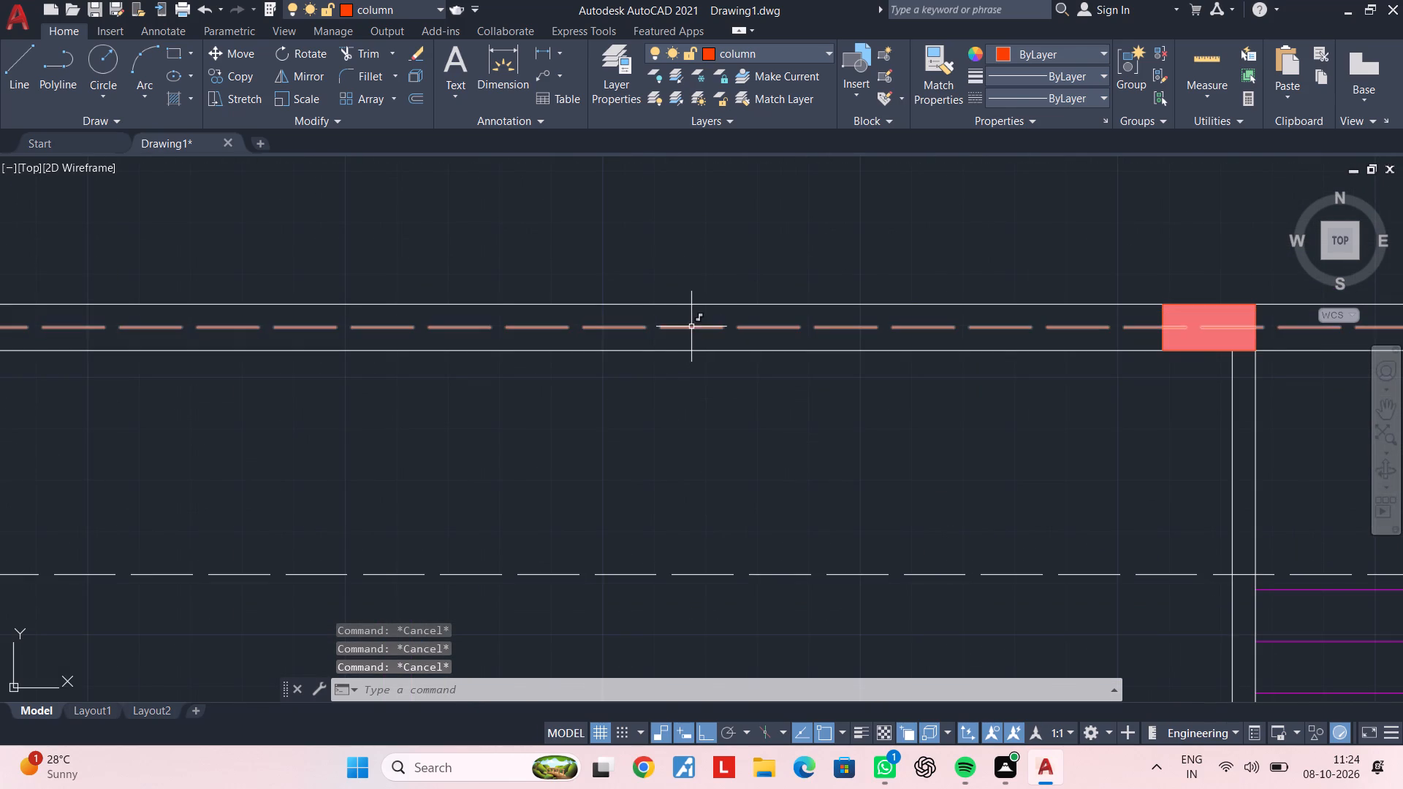
Set the colour of the dashed north centreline to ByBlock.
left_click(691, 327)
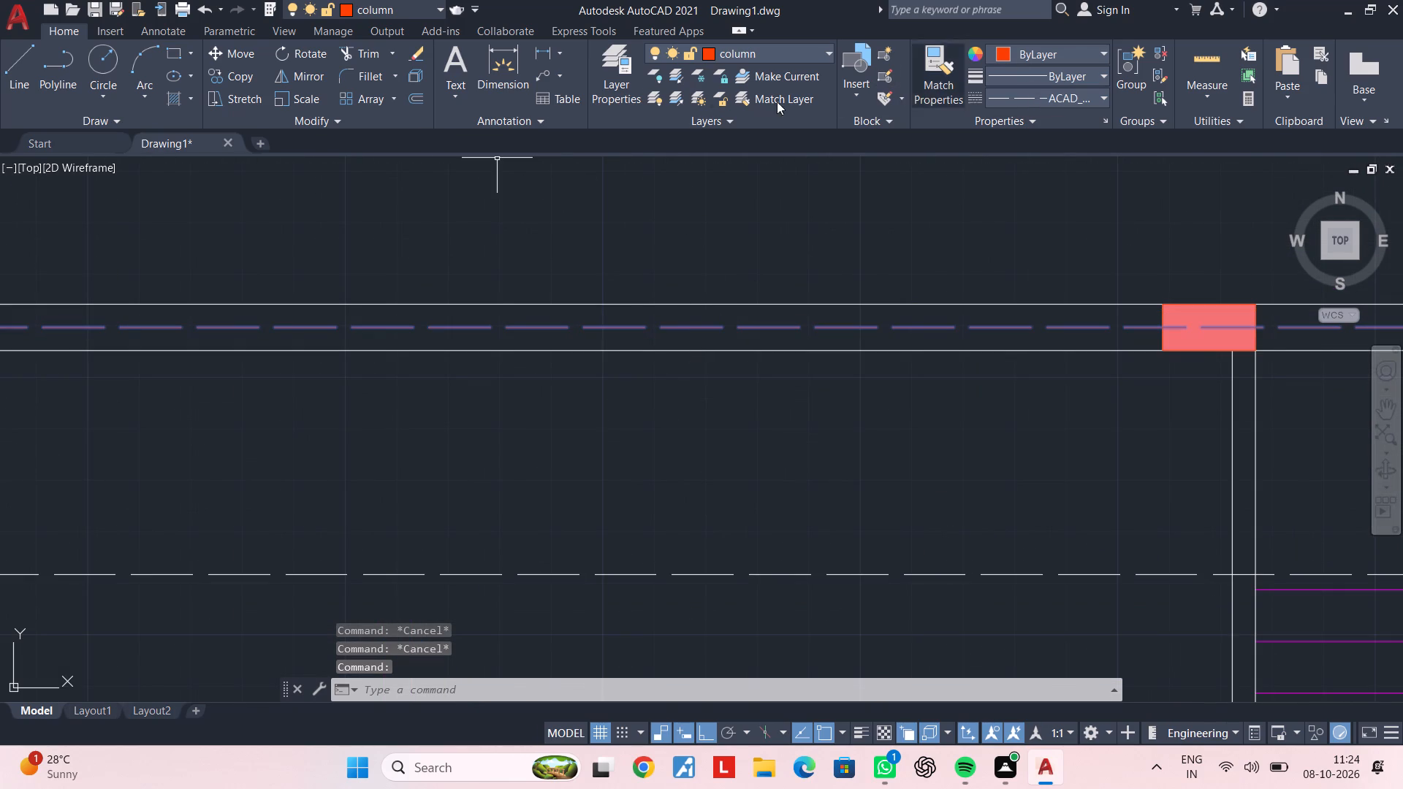
left_click(1024, 57)
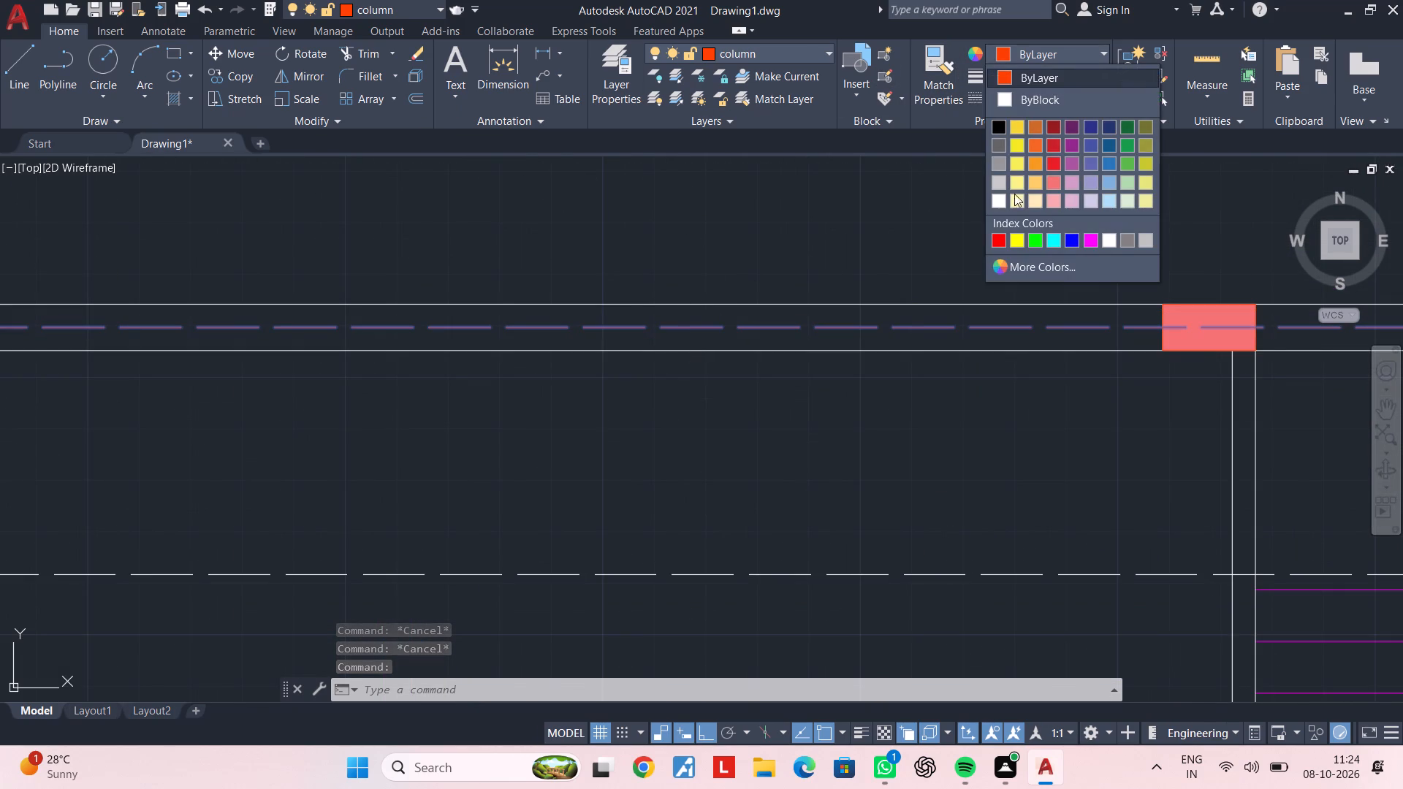
left_click(1072, 73)
left_click(1056, 59)
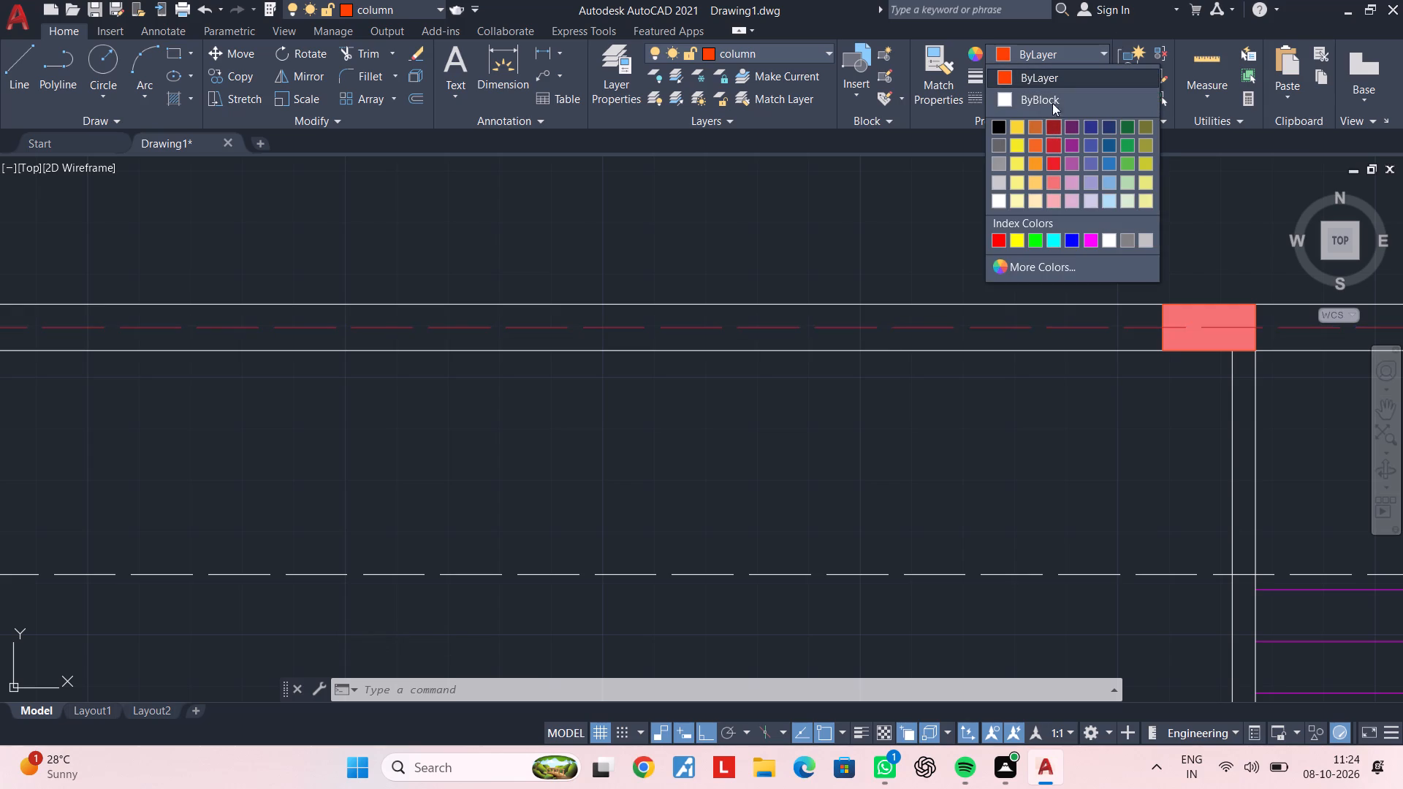
left_click(1052, 96)
key("Escape")
key("Escape")
key("Escape")
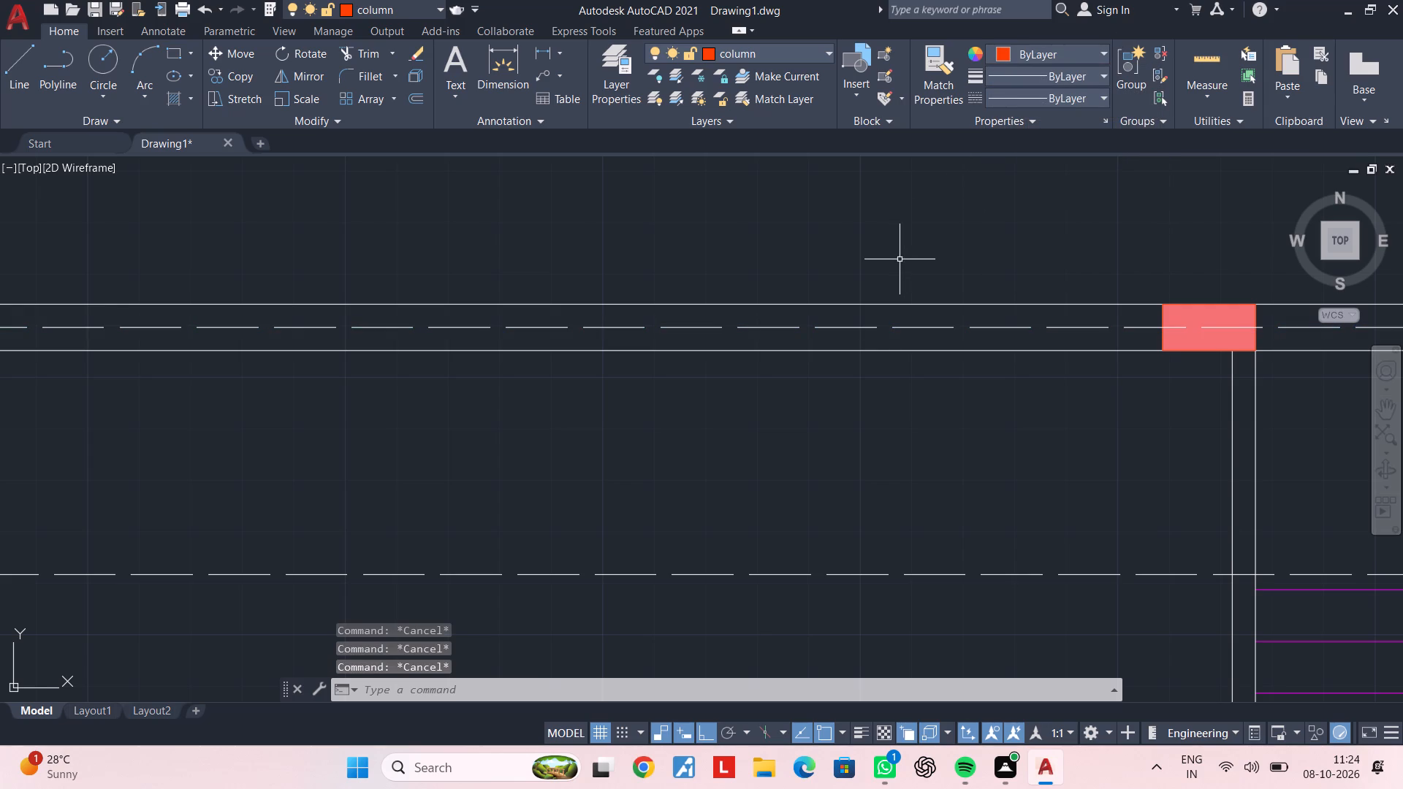
middle_click(900, 259)
key("Escape")
scroll(873, 294, "down", 1)
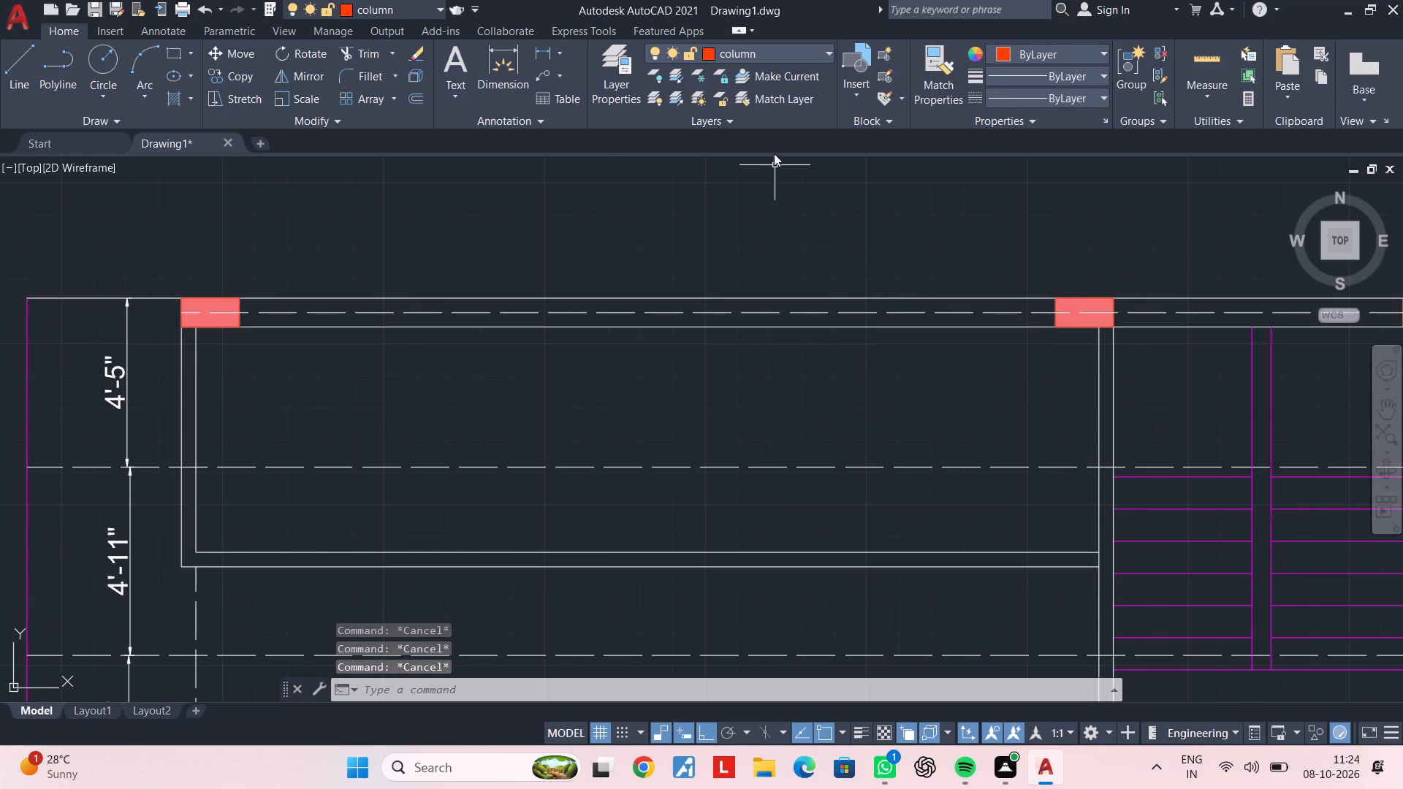
Make layer 0 the current layer.
left_click(783, 52)
left_click(771, 72)
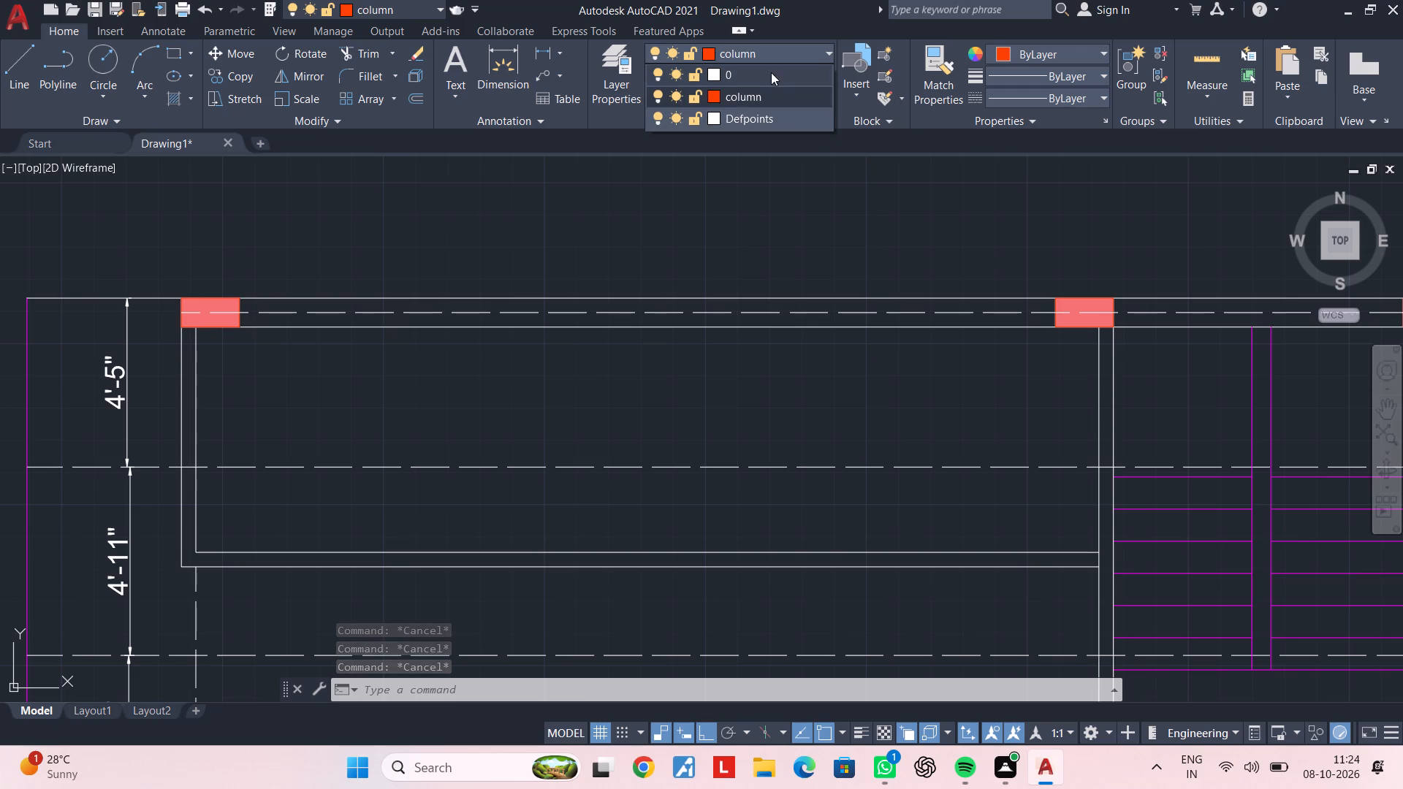
key("Escape")
key("Escape")
middle_click_drag(890, 122, 825, 127)
key("Escape")
key("Escape")
key("Escape")
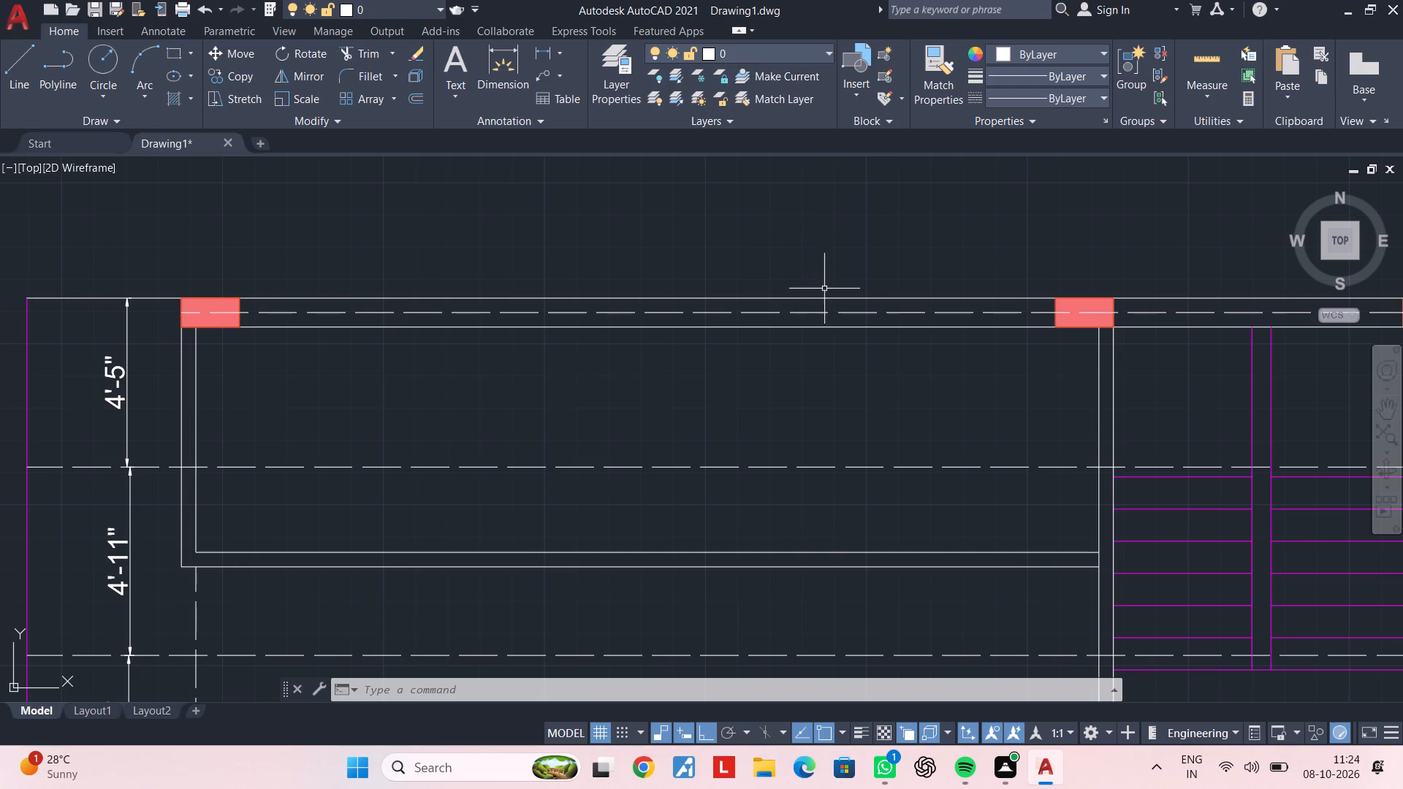
left_click(842, 313)
key("Escape")
key("Escape")
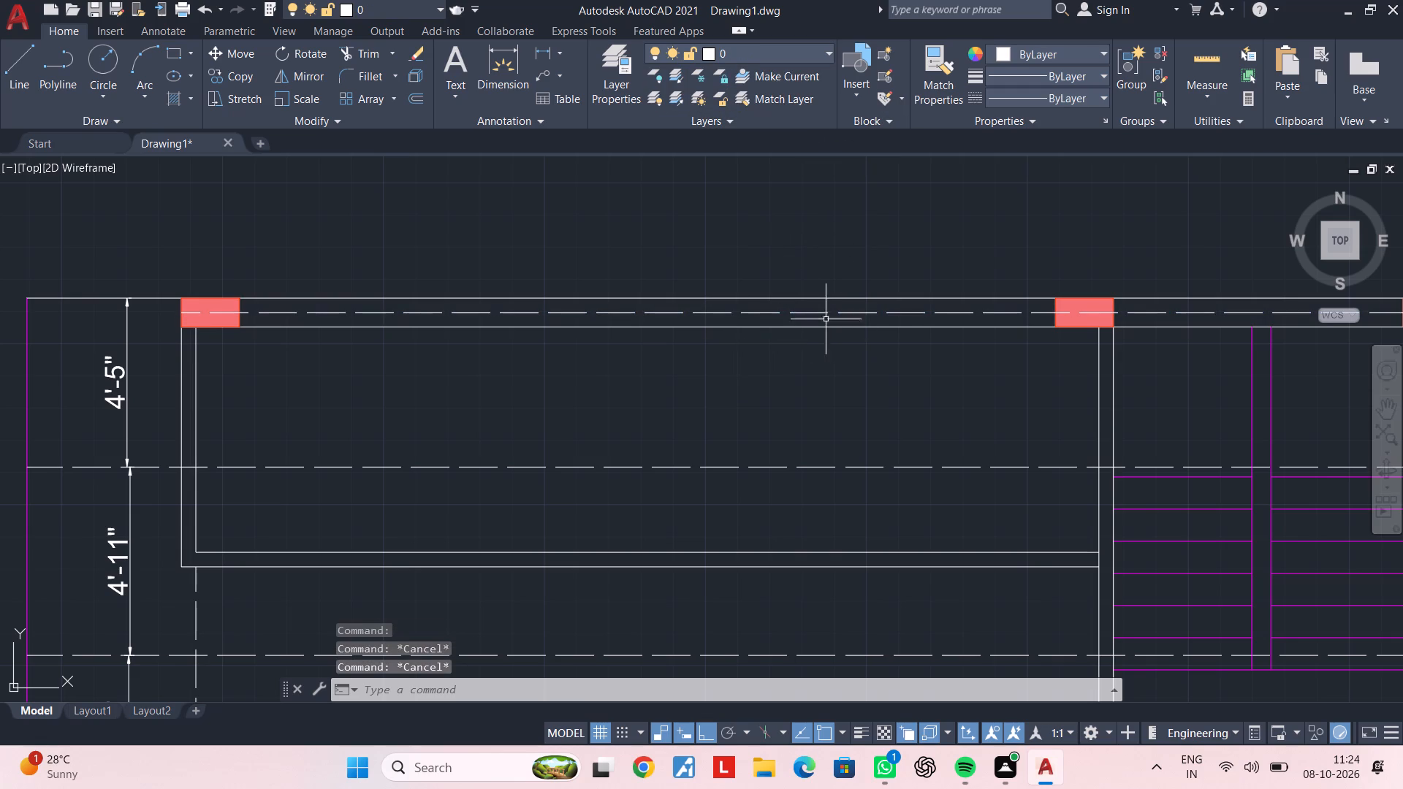
Erase the three dashed centreline segments along the east wall of the small room beside the stairs.
scroll(748, 346, "down", 2)
middle_click_drag(750, 346, 438, 332)
scroll(778, 327, "up", 2)
middle_click_drag(708, 348, 723, 324)
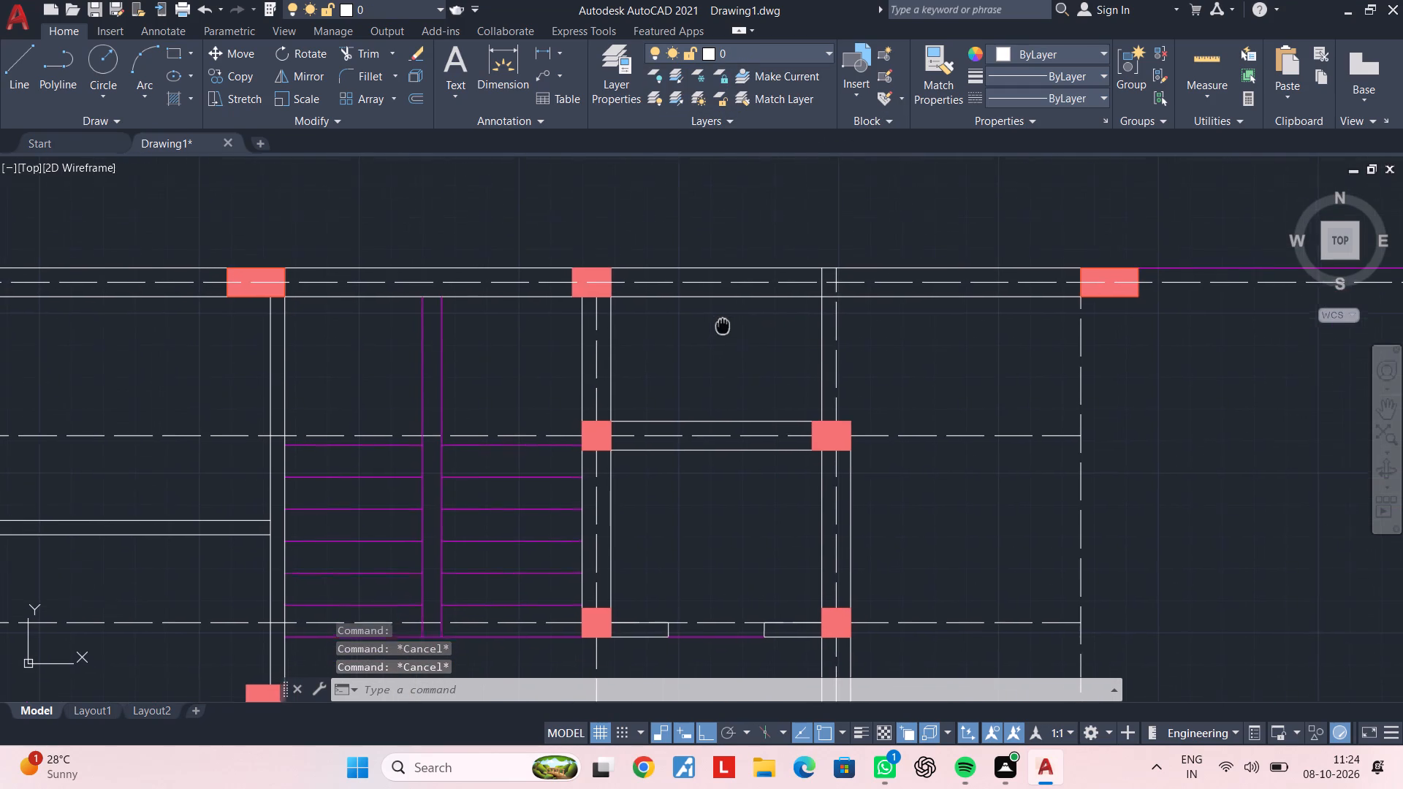
middle_click_drag(723, 324, 724, 323)
key("Escape")
key("Escape")
scroll(885, 351, "up", 1)
middle_click_drag(888, 348, 885, 276)
scroll(878, 287, "down", 2)
middle_click(879, 289)
key("Escape")
key("Escape")
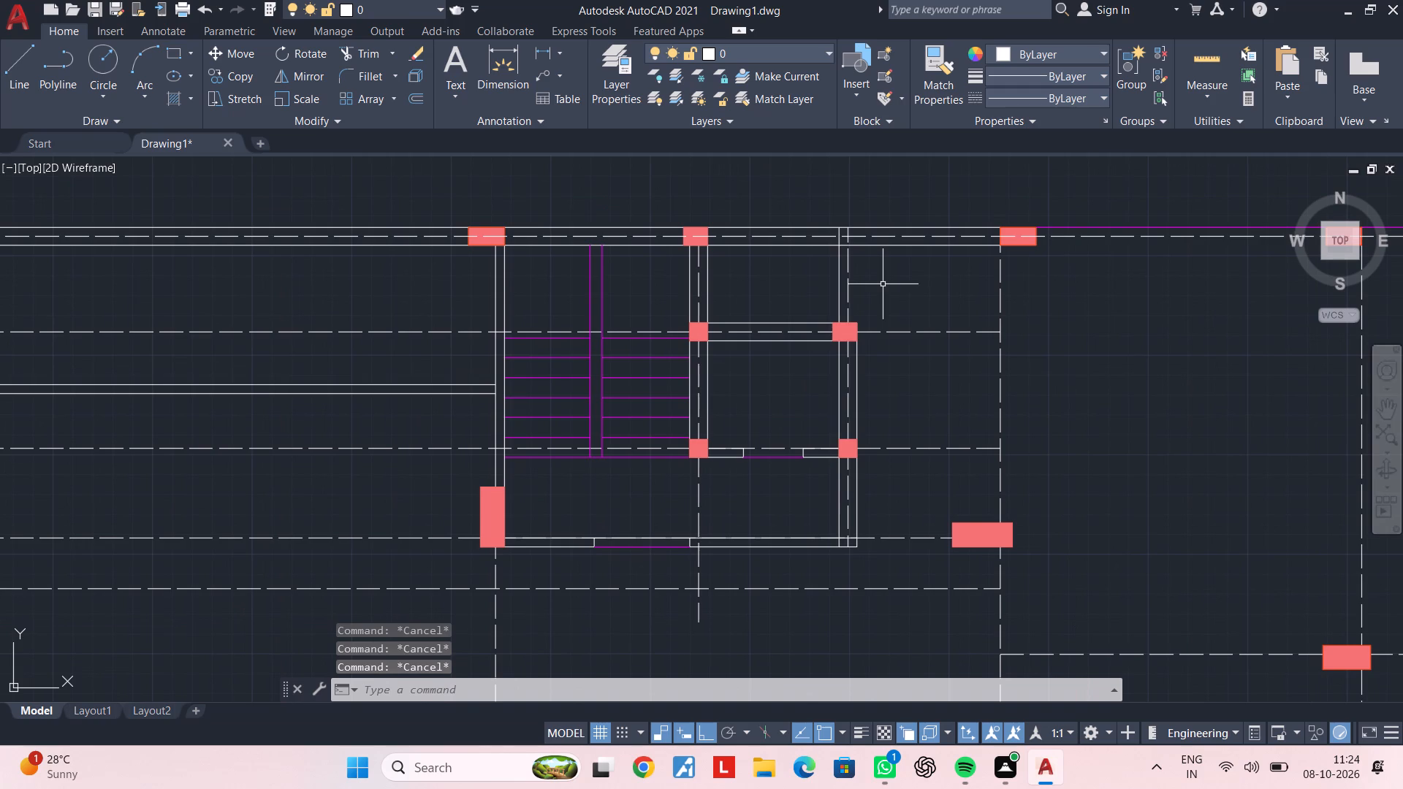
left_click(850, 299)
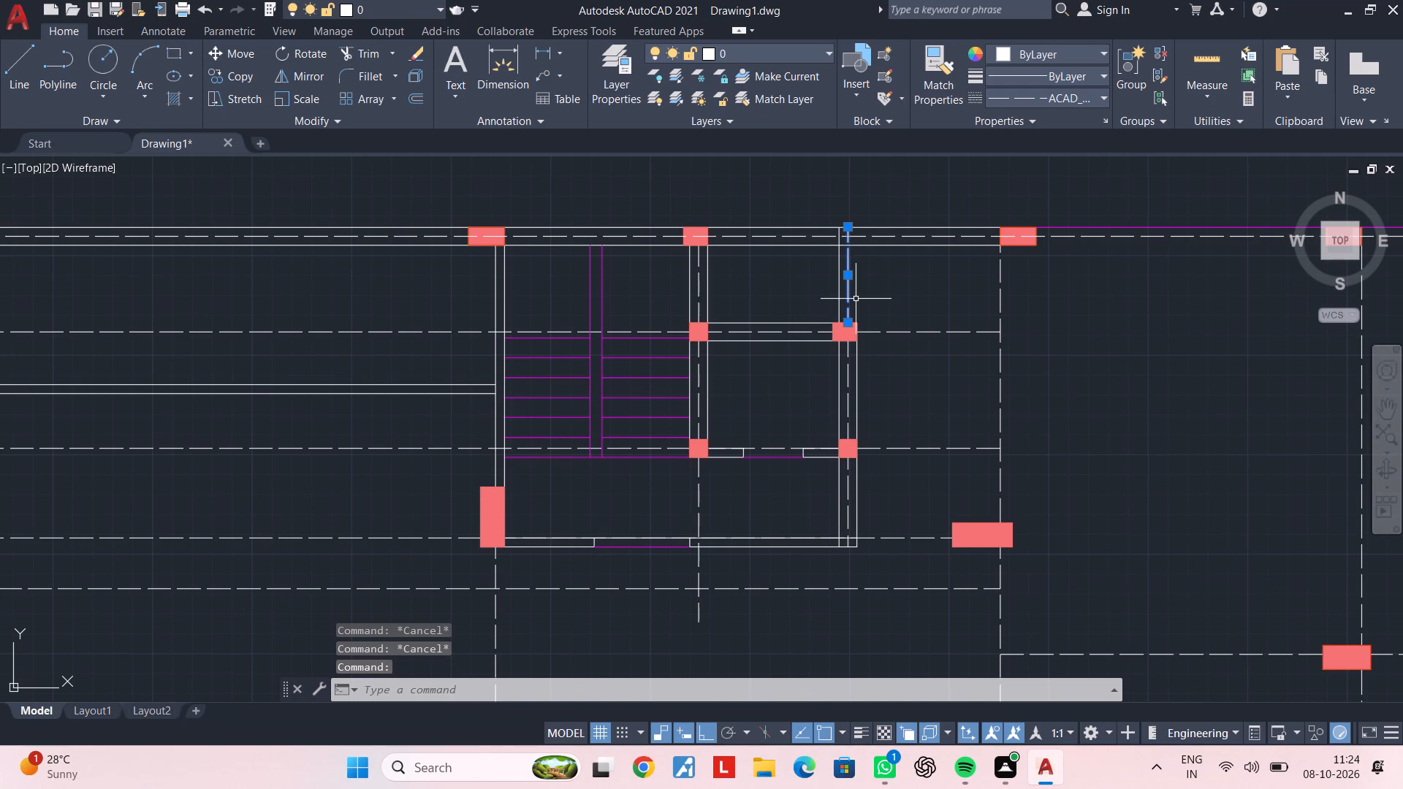
key("Delete")
left_click(849, 358)
key("Delete")
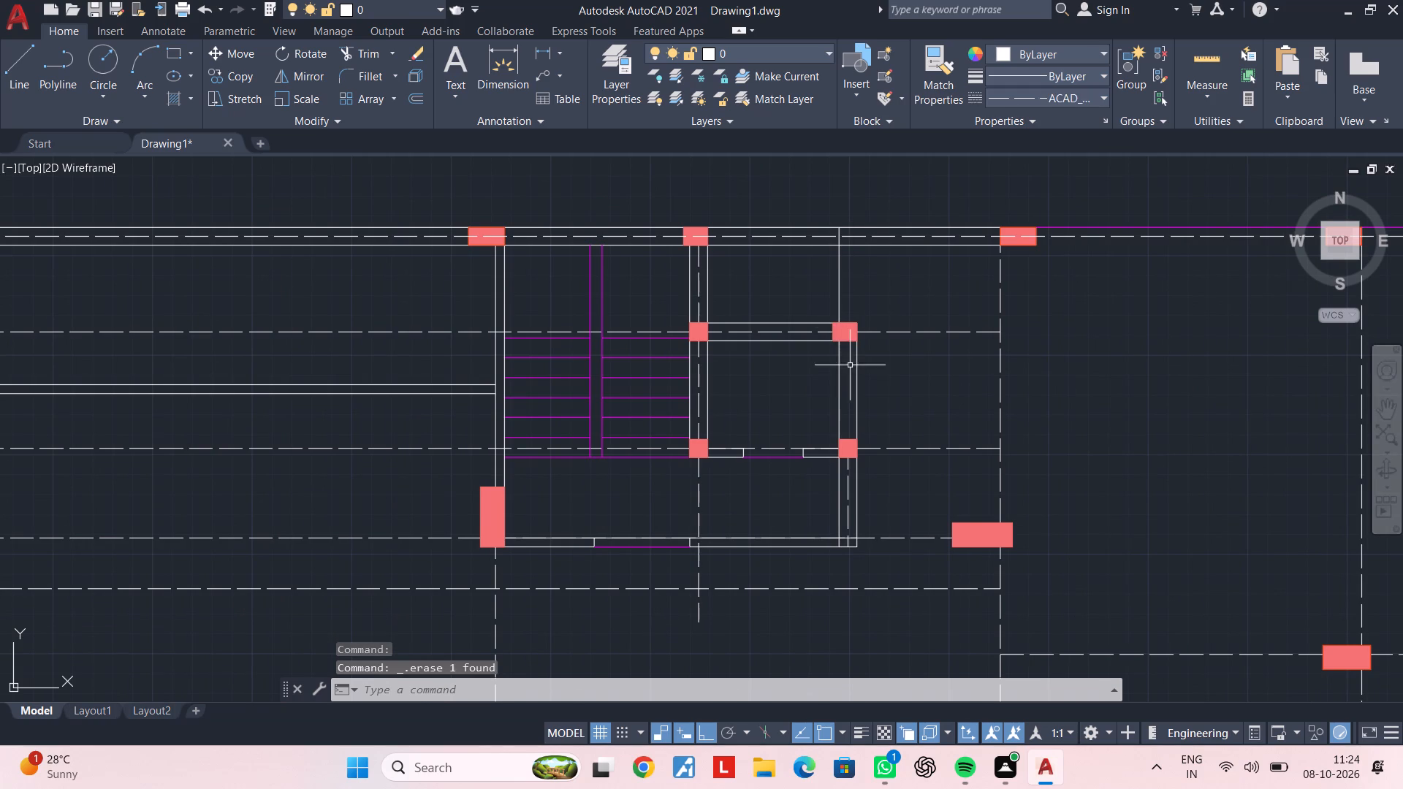
left_click(846, 491)
key("Delete")
middle_click_drag(914, 518, 910, 501)
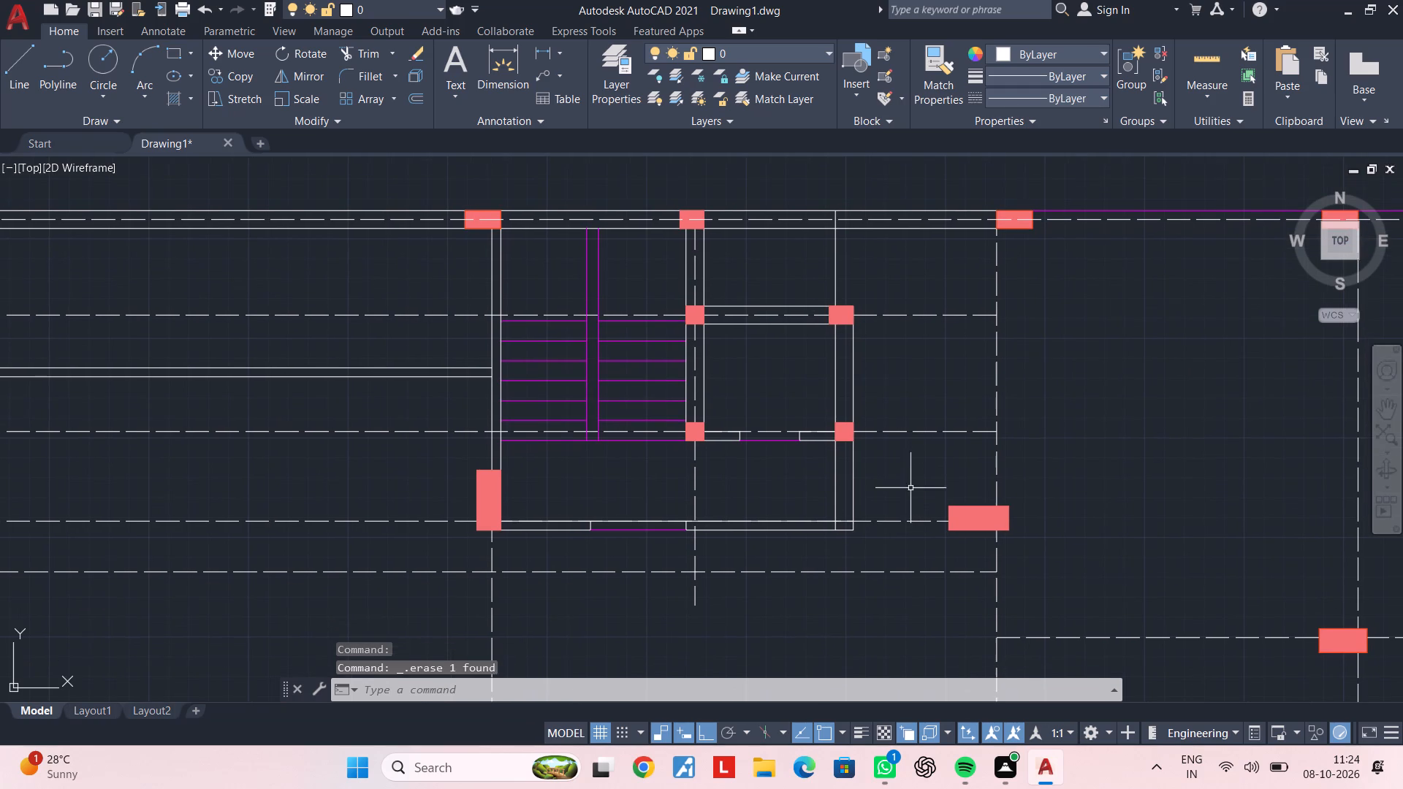
key("Escape")
key("Escape")
Offset the outer line of the small room's east wall 4.5" inward to the middle of the wall.
middle_click_drag(872, 465, 880, 461)
key("Escape")
key("Escape")
middle_click_drag(878, 460, 878, 475)
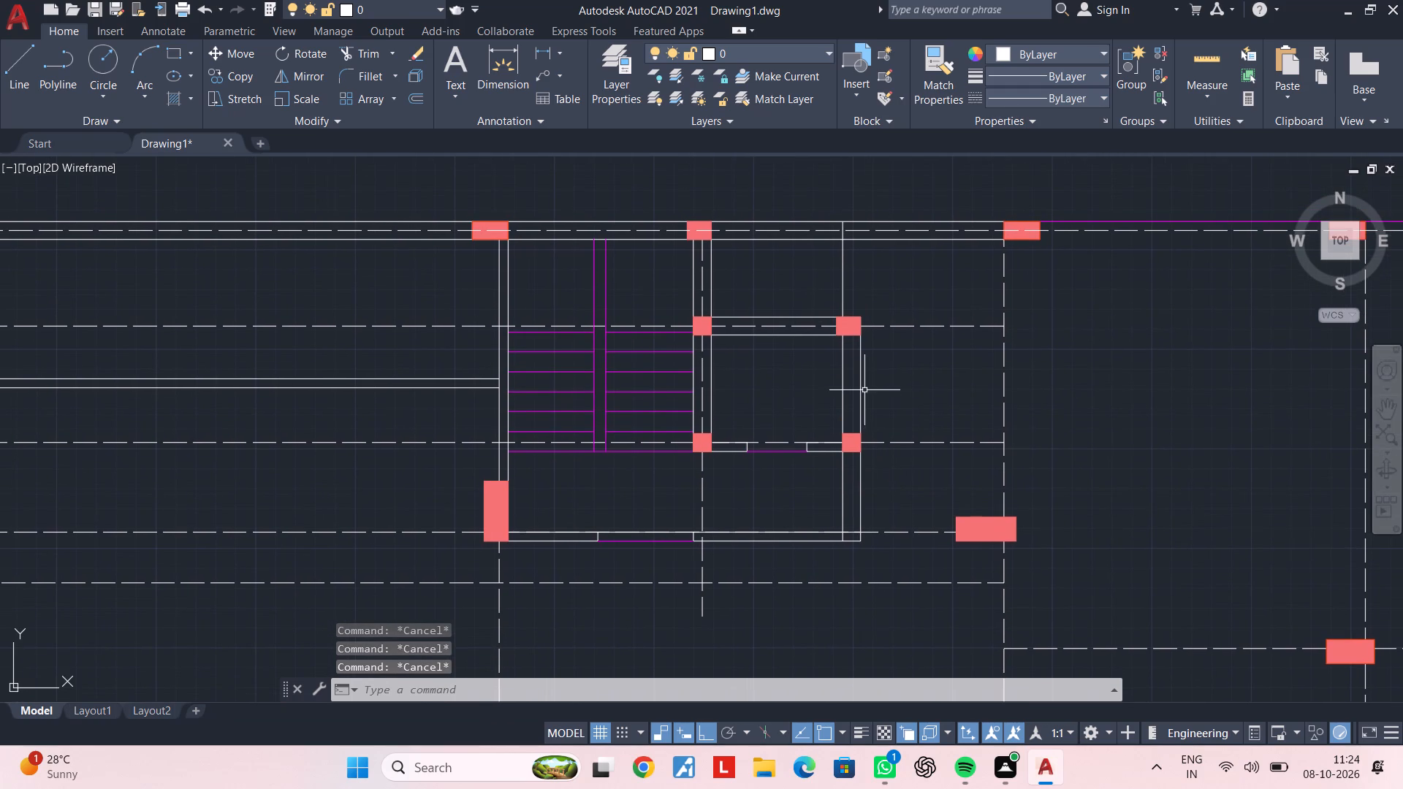
key("Escape")
key("Escape")
middle_click_drag(880, 379, 880, 373)
key("Escape")
key("Escape")
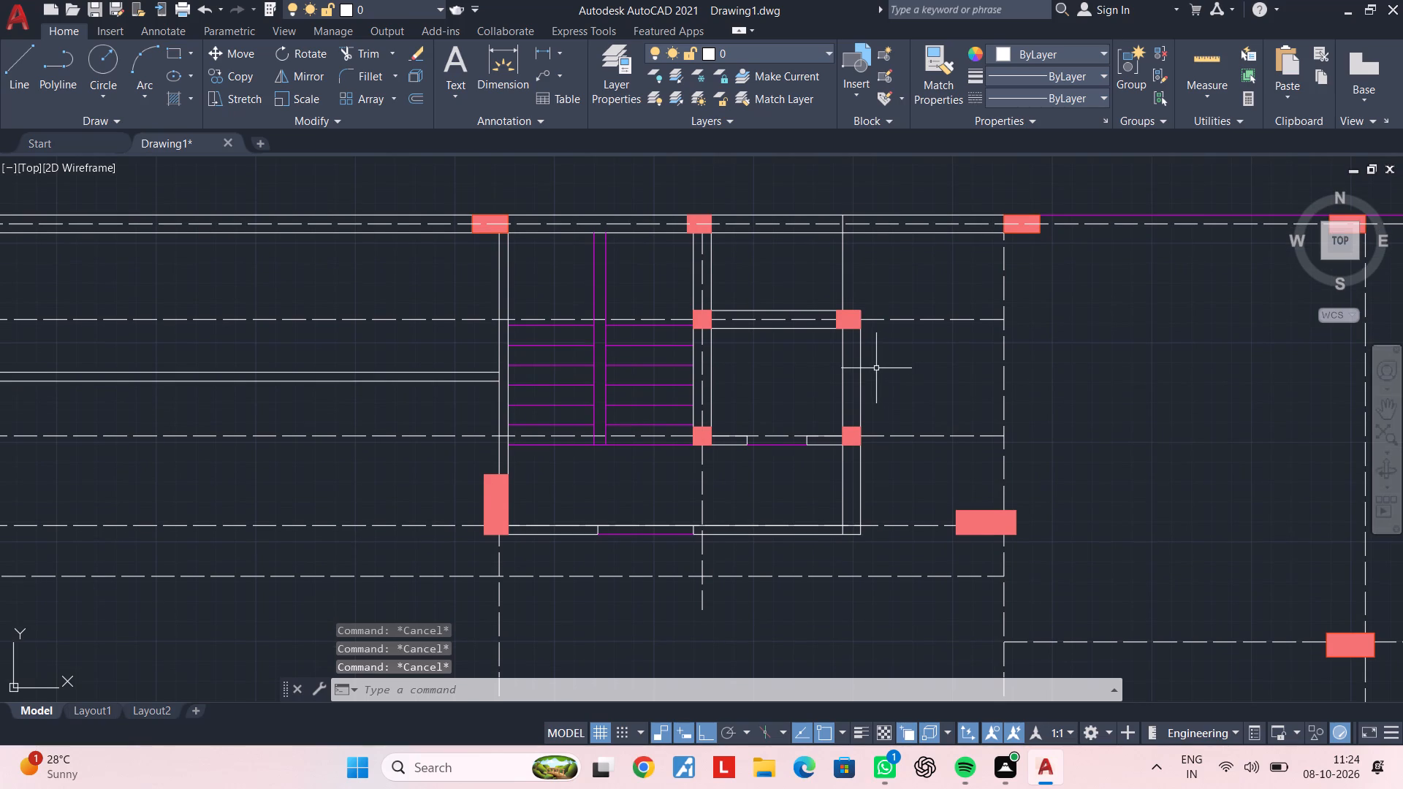
scroll(866, 365, "up", 2)
key("Escape")
key("Escape")
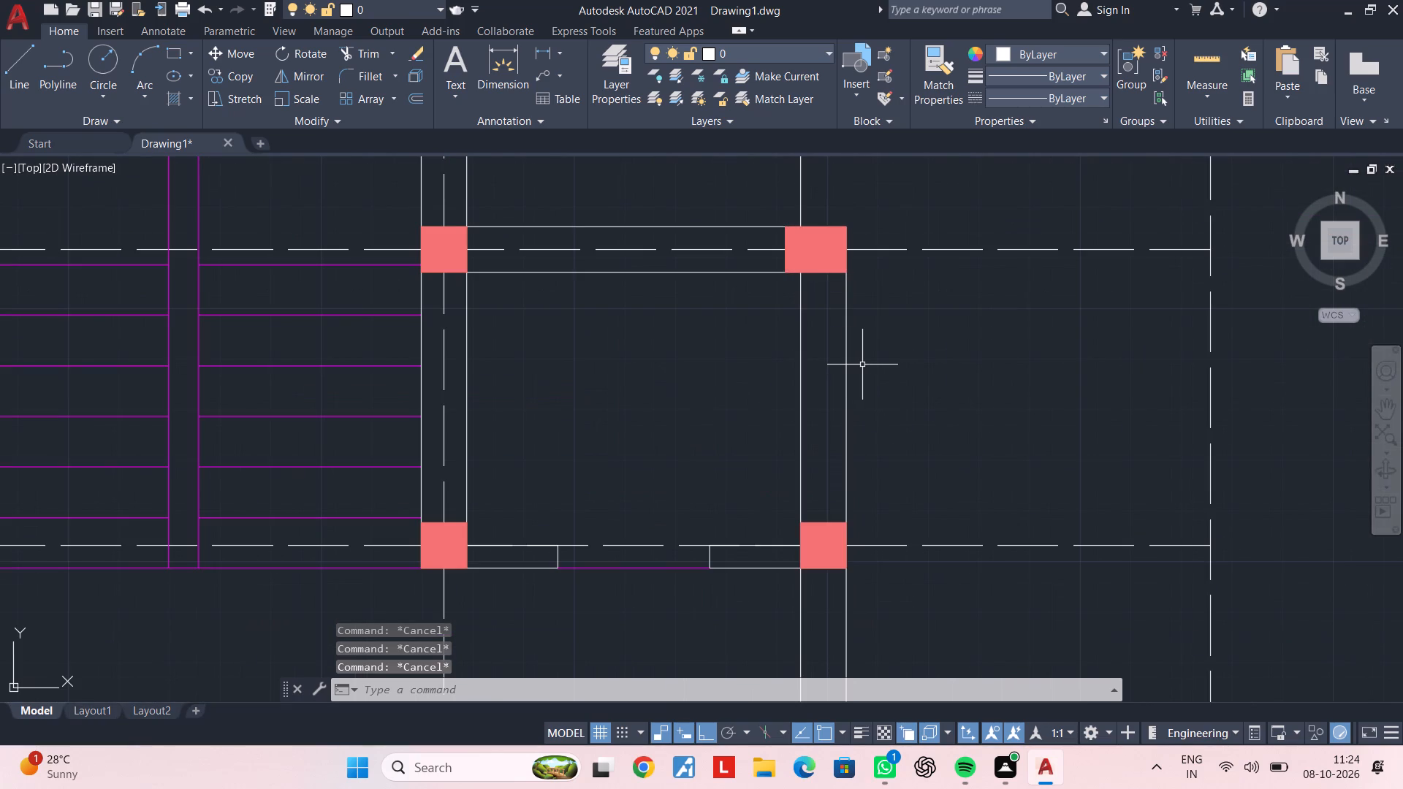
type("of 4.5\"")
key("Return")
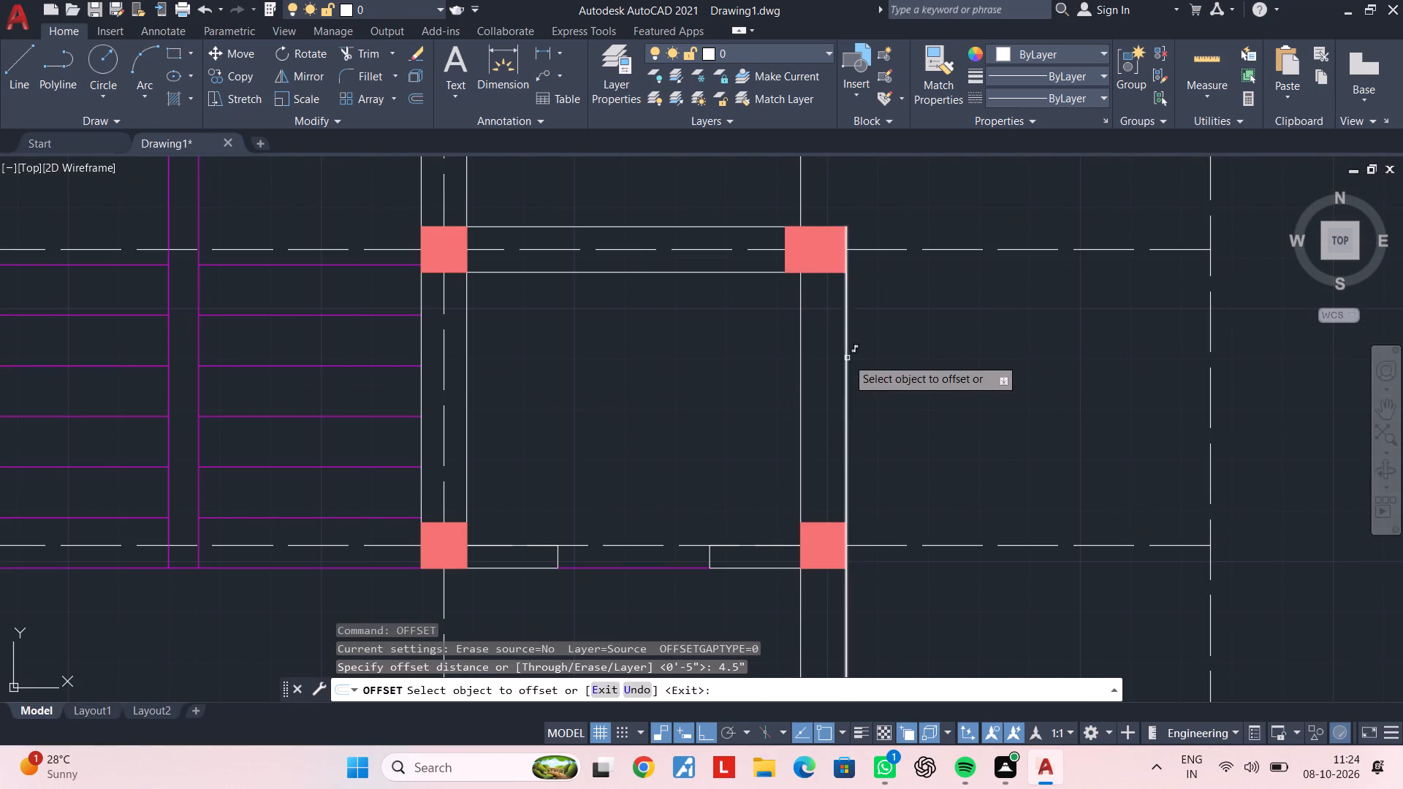
left_click(847, 358)
left_click(818, 368)
key("Escape")
key("Escape")
key("Escape")
key("Escape")
Extend the new middle line of the small room's east wall north to the outer edge of the north wall.
type("ex")
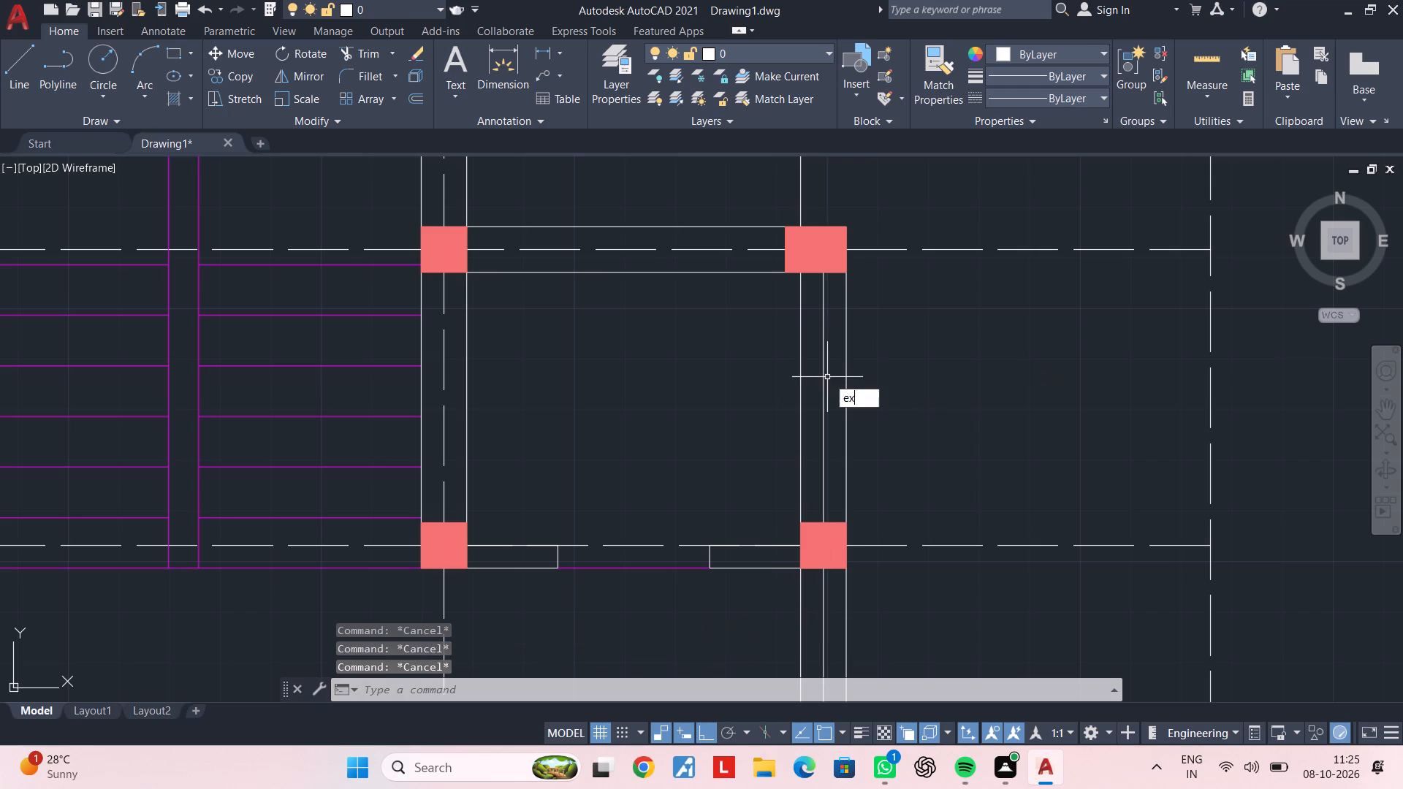
key("space")
scroll(821, 368, "down", 1)
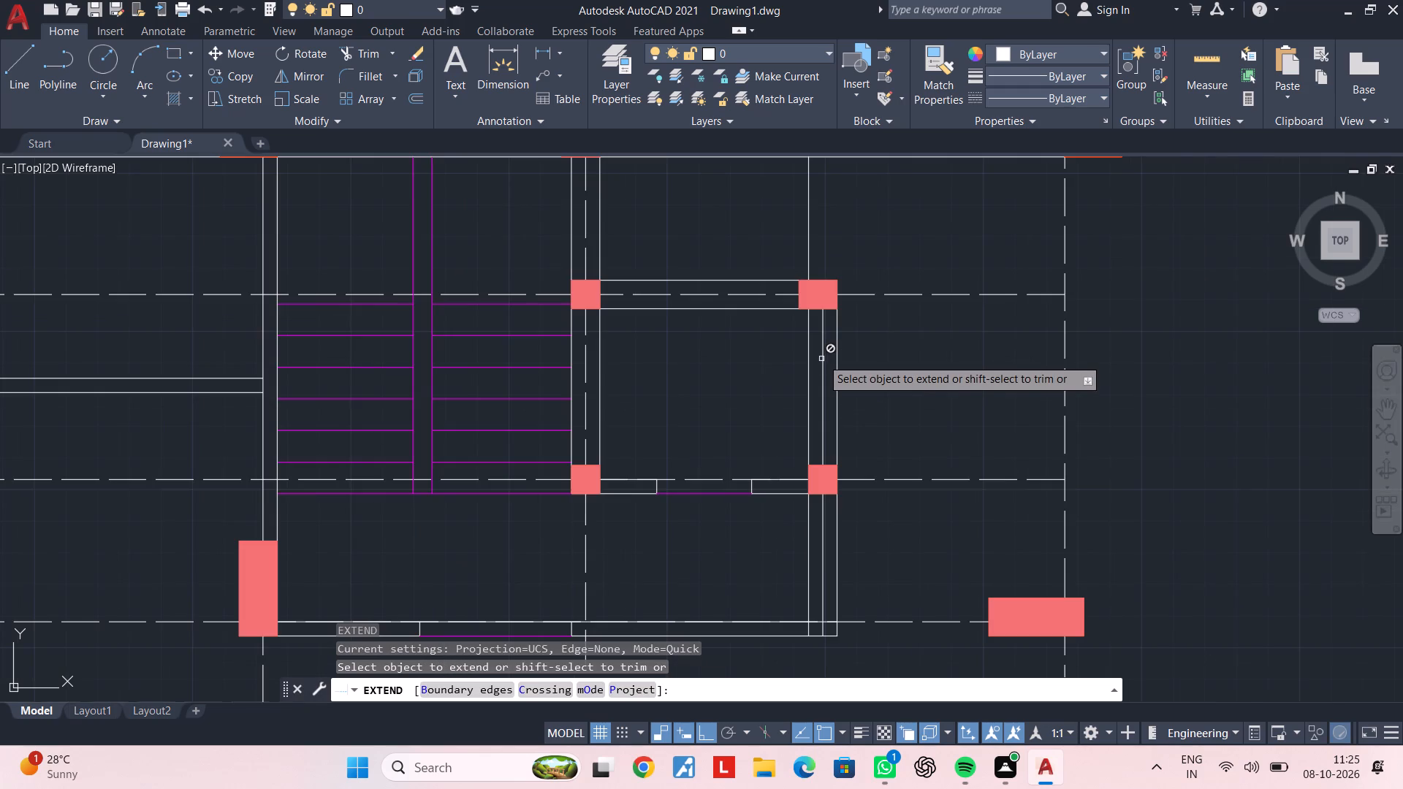
scroll(821, 357, "down", 2)
left_click(821, 354)
scroll(821, 354, "up", 1)
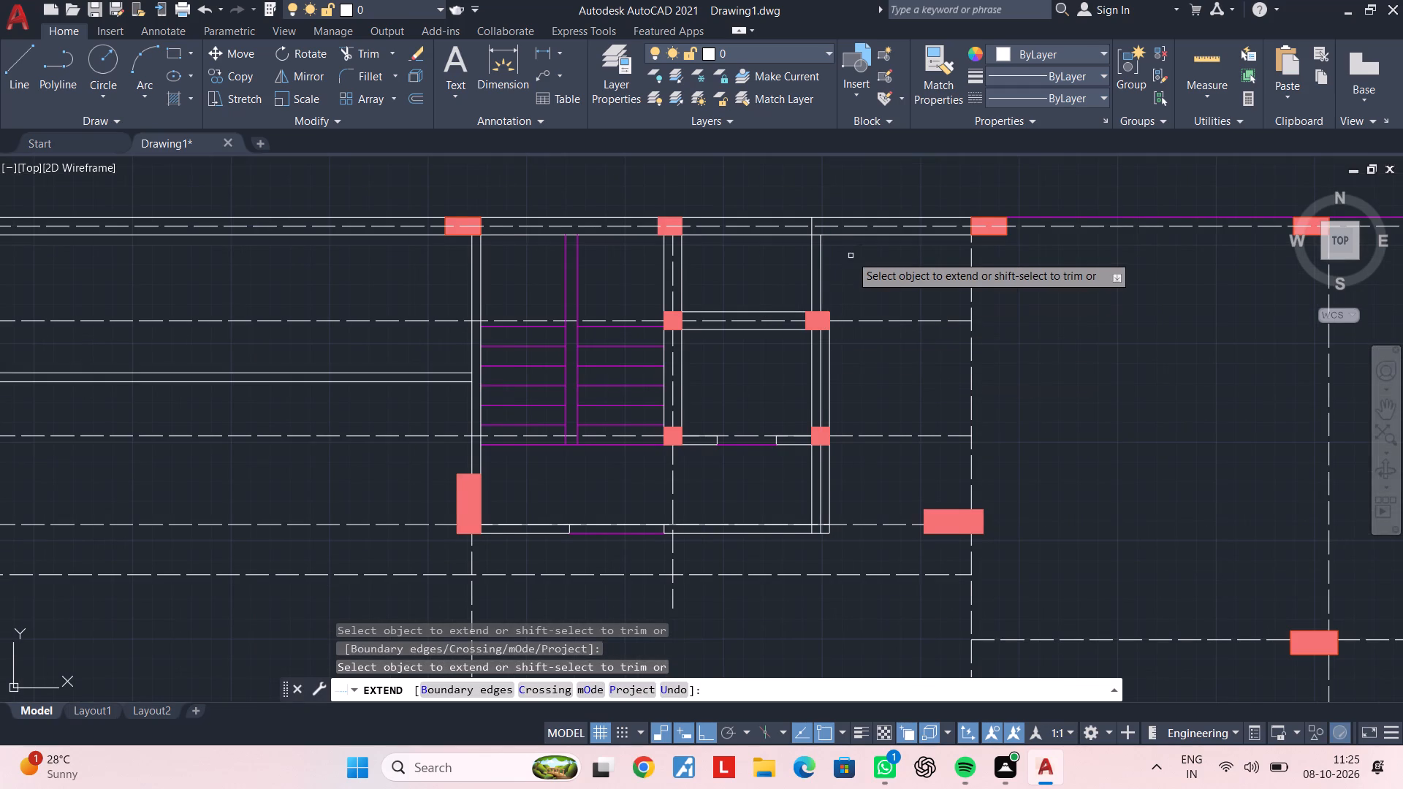
middle_click_drag(851, 256, 849, 296)
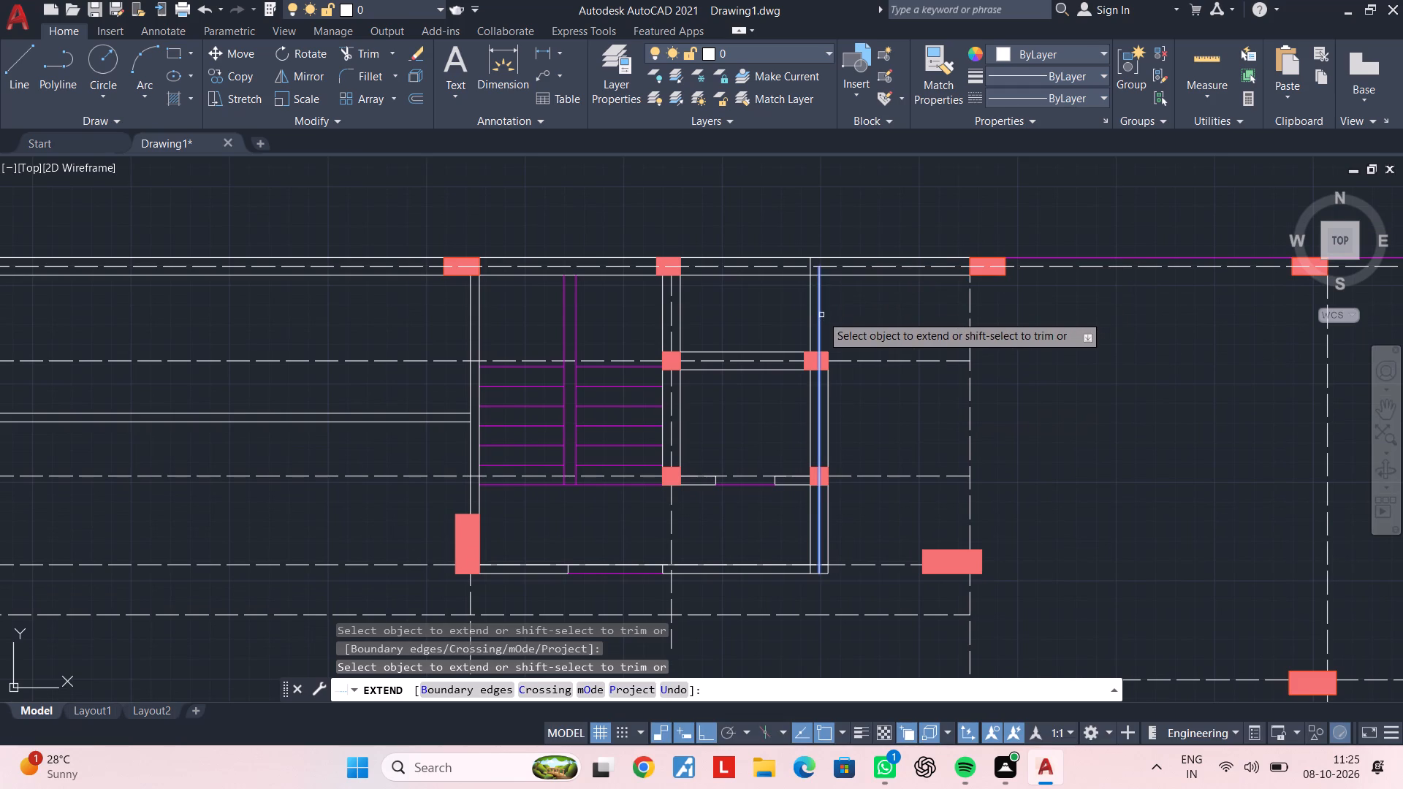
left_click(818, 314)
left_click(821, 308)
key("Escape")
key("Escape")
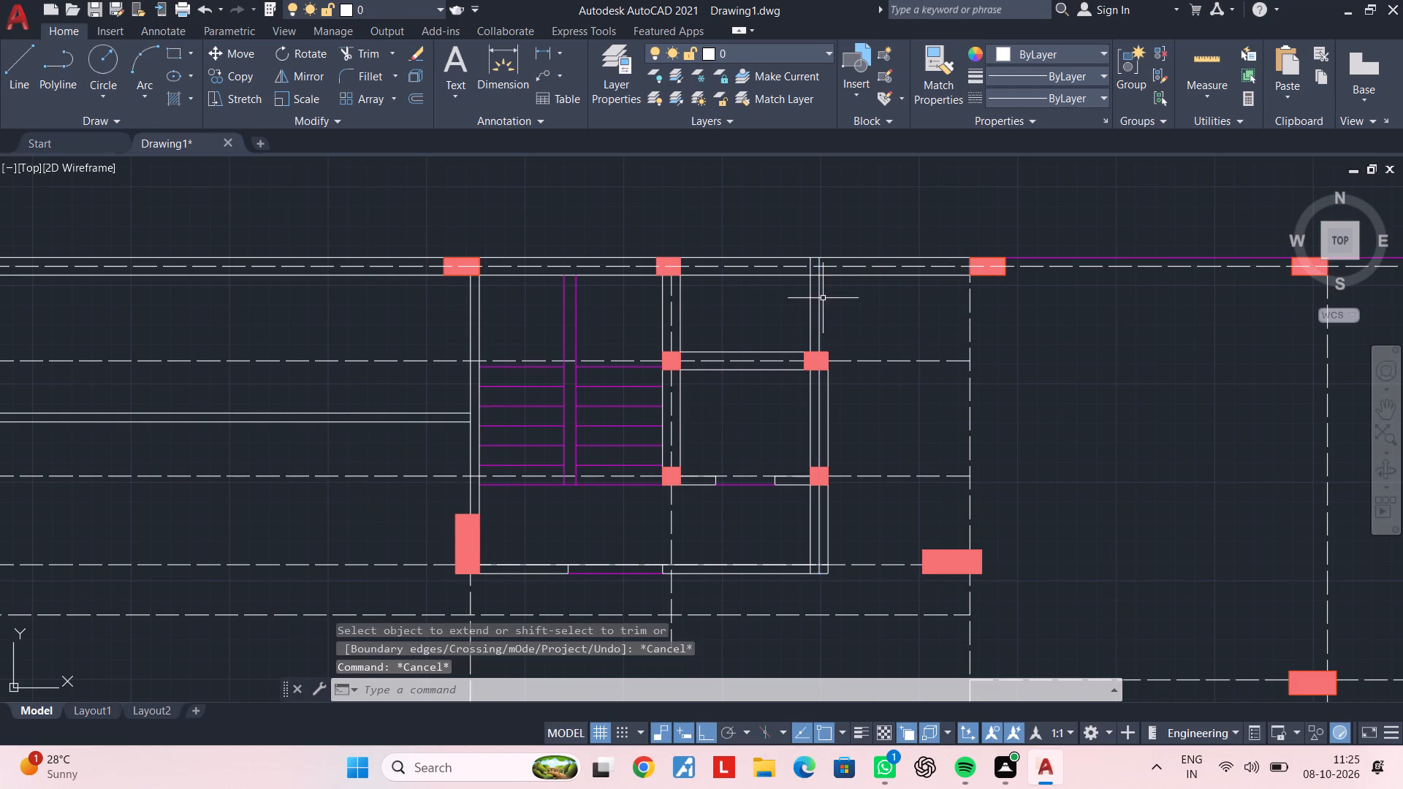
Match the properties of the dashed north centreline onto the new middle line of the small room's east wall.
scroll(823, 297, "up", 1)
key("Escape")
key("Escape")
middle_click(864, 322)
key("Escape")
key("Escape")
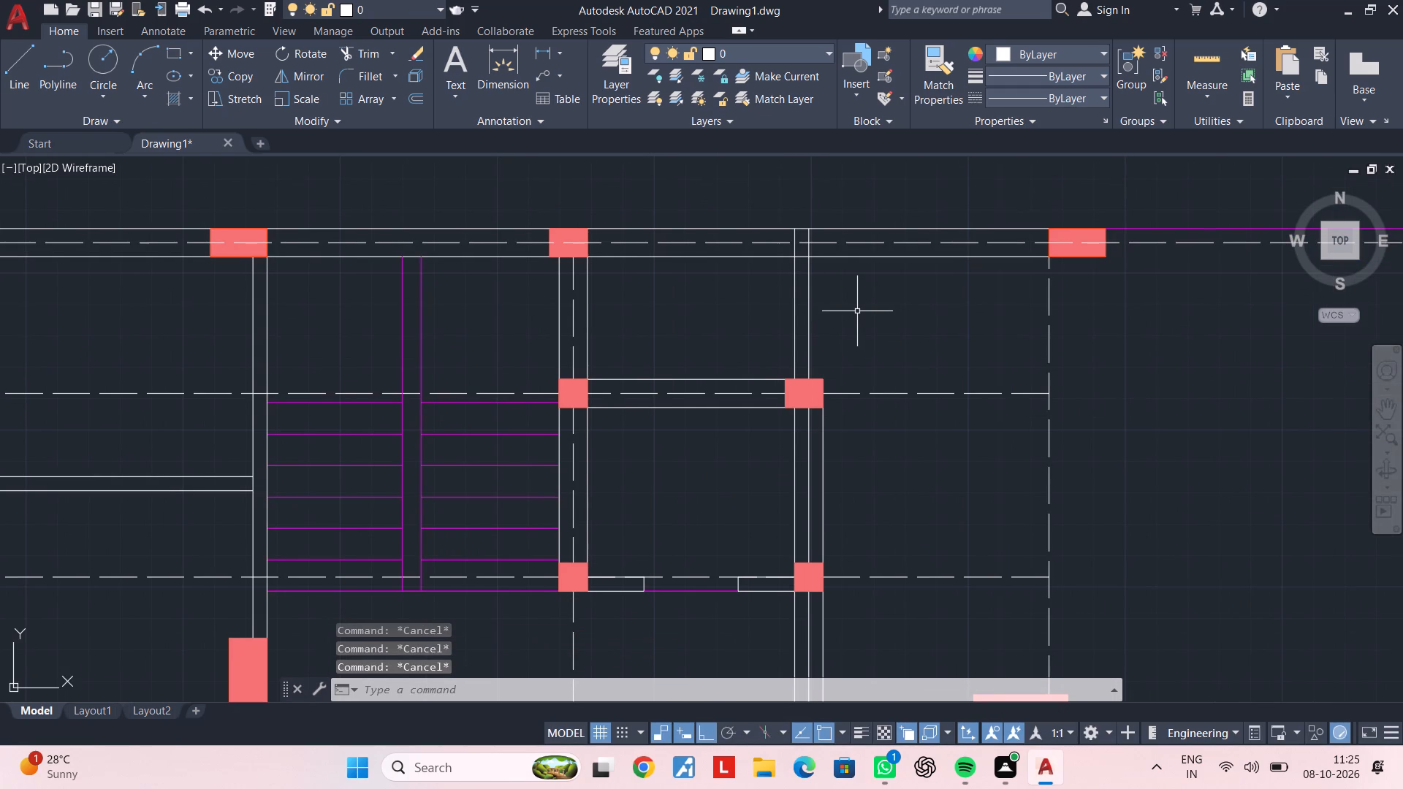
key("m")
type("a")
key("space")
left_click(889, 240)
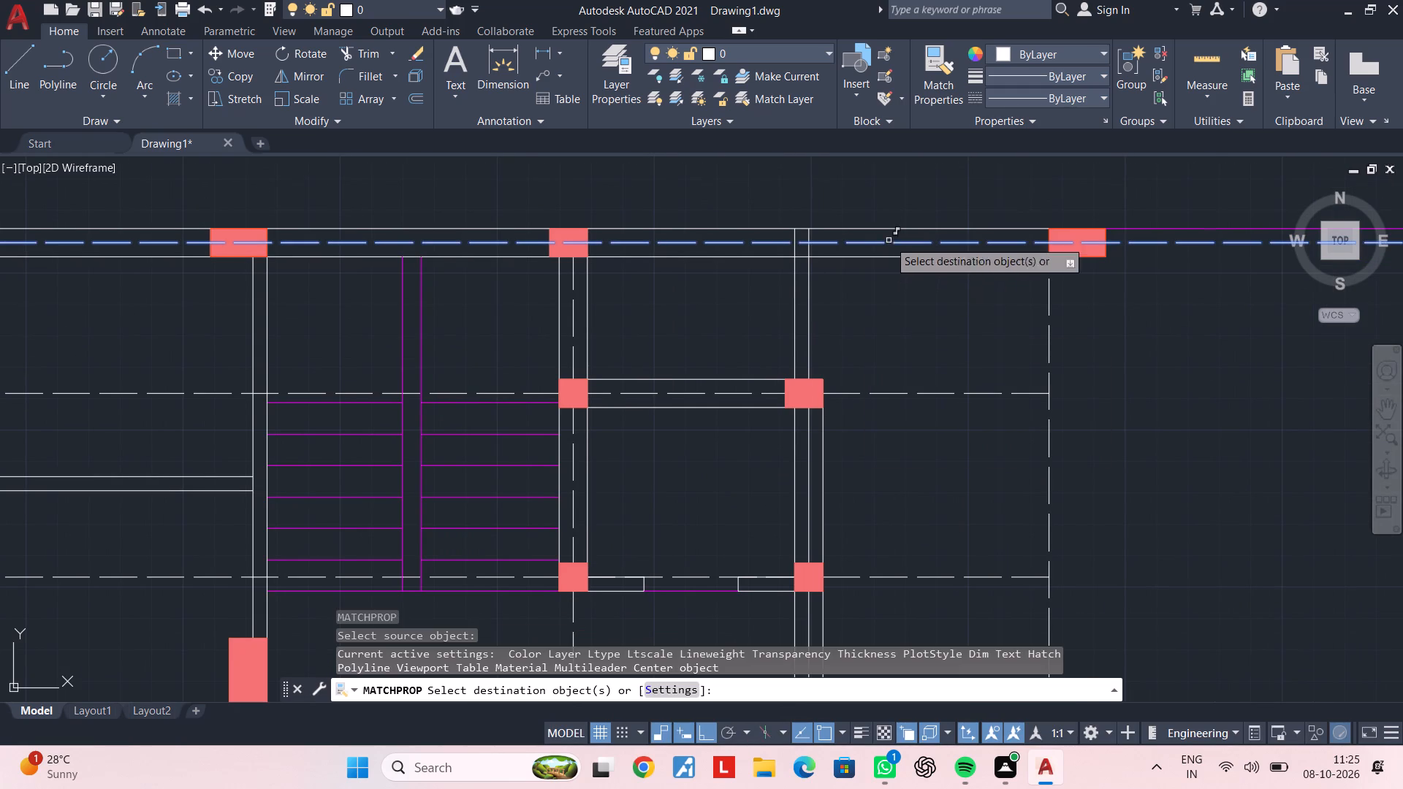
left_click(810, 314)
key("Escape")
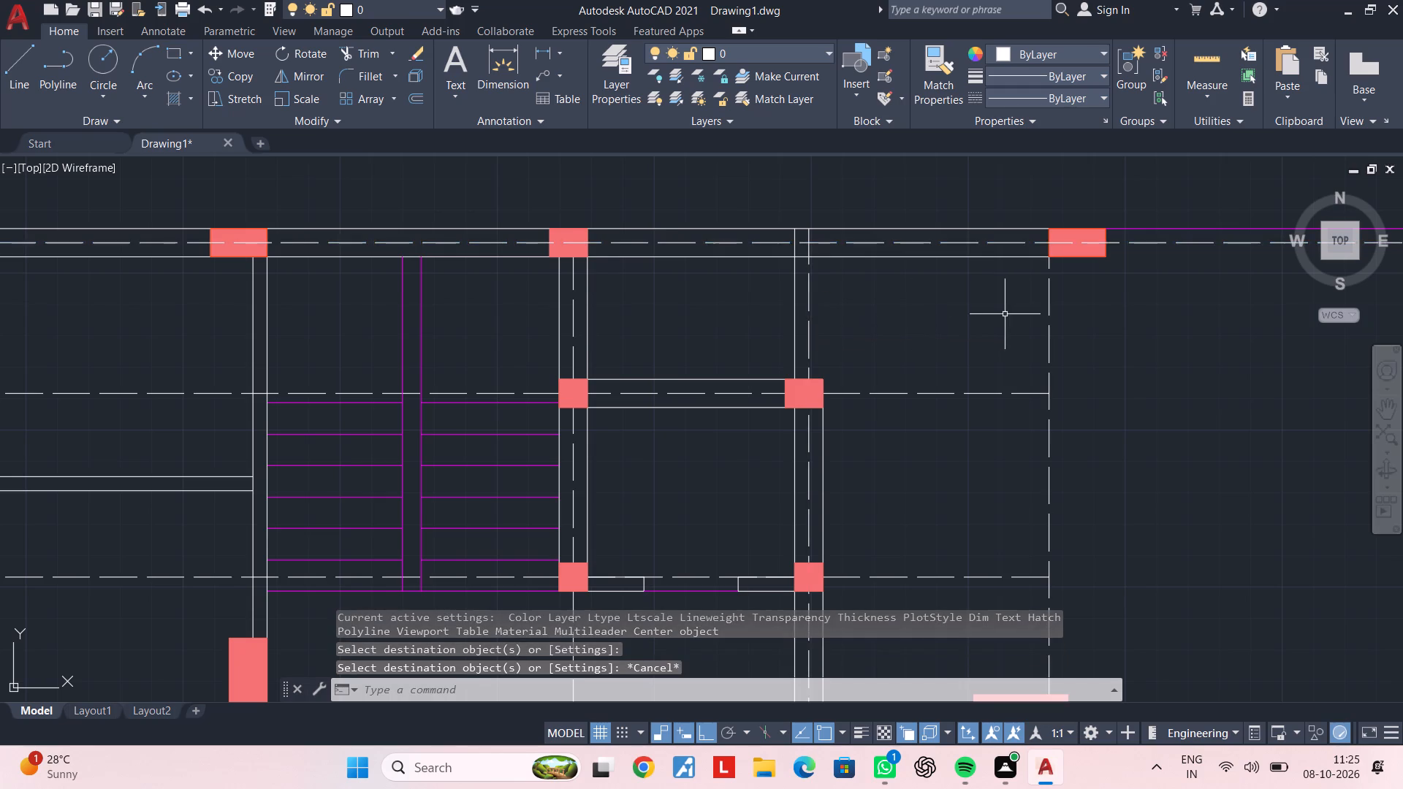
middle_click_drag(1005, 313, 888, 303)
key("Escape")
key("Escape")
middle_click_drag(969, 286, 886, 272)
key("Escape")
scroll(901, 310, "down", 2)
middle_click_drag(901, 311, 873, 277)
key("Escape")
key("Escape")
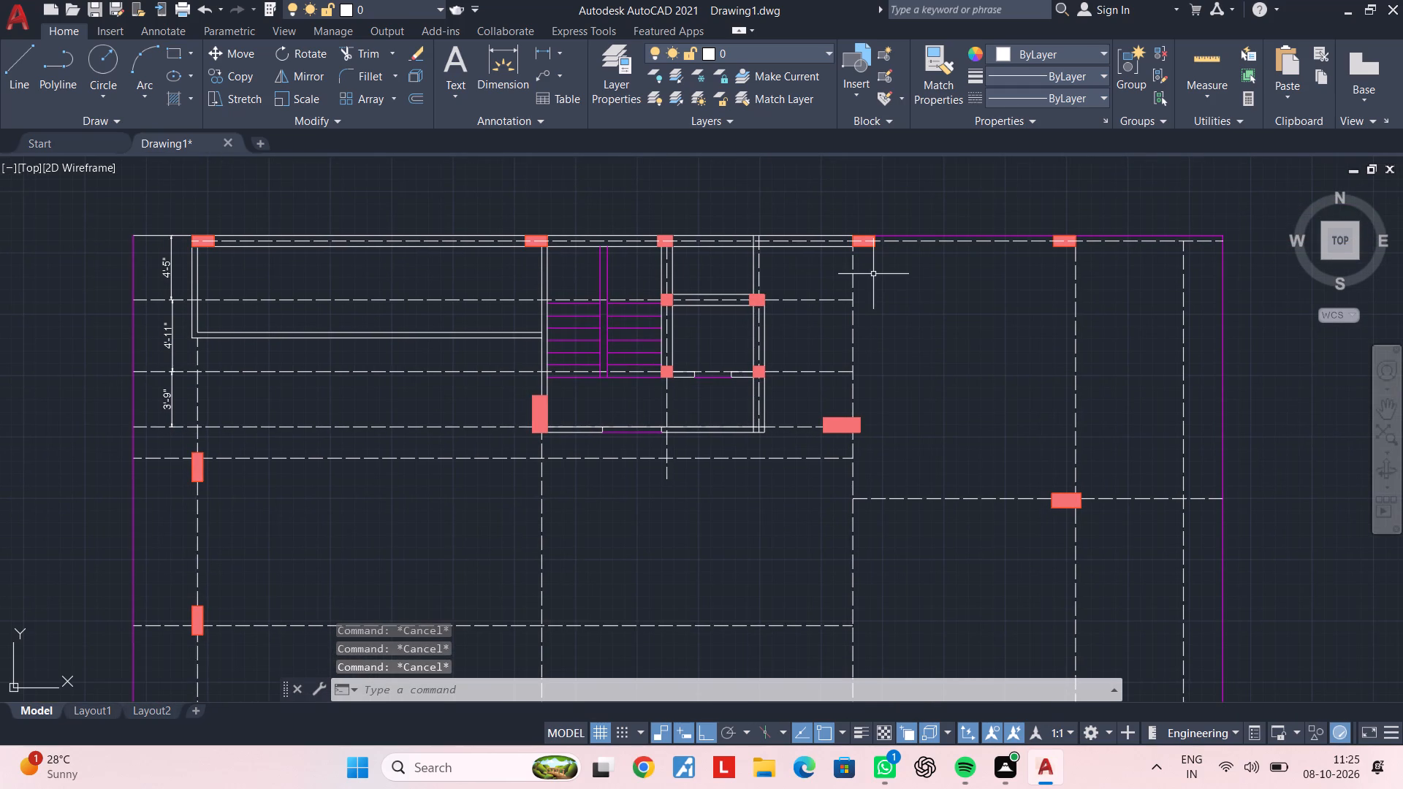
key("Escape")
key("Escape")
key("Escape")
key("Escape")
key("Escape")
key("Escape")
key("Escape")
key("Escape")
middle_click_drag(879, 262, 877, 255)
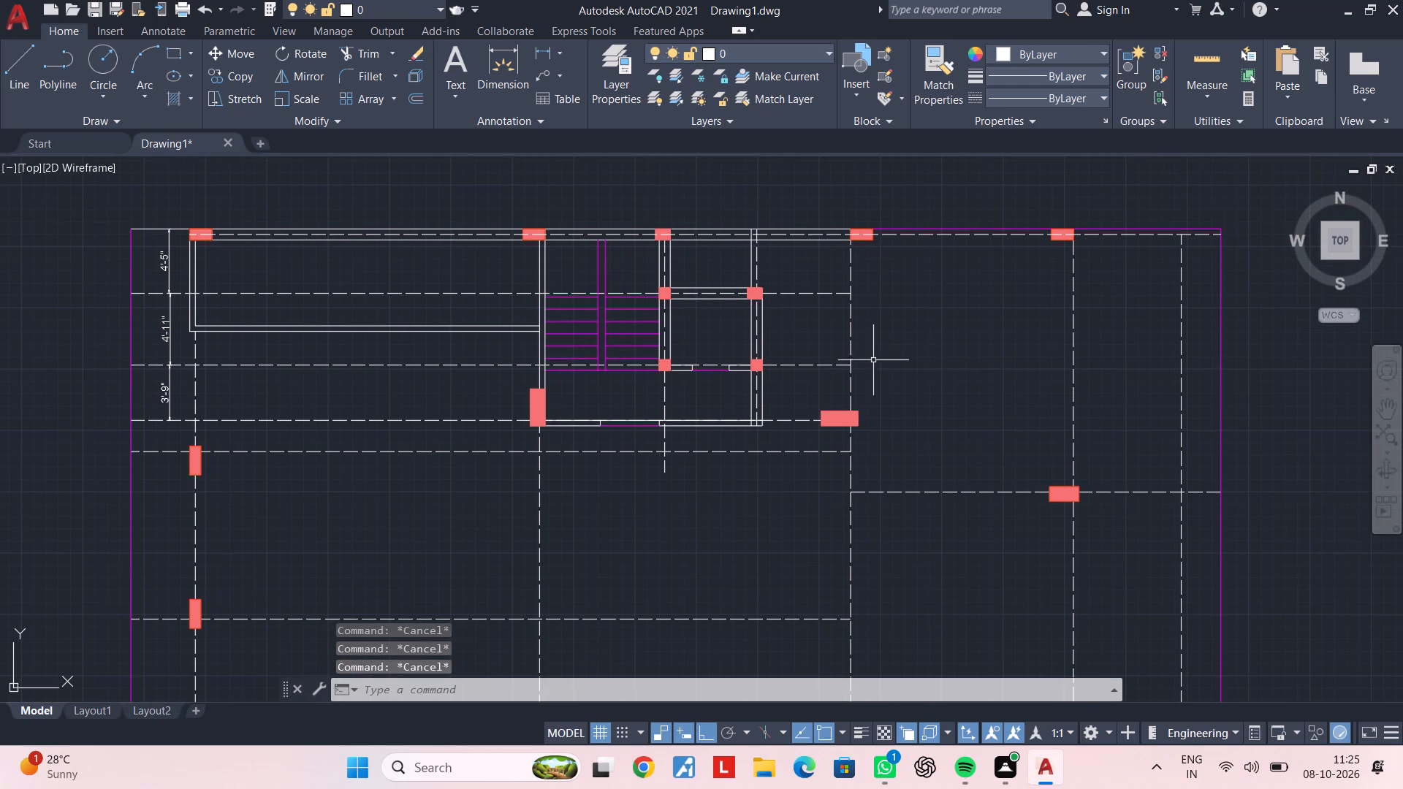
Extend the vertical dashed centreline just north of the wide column east of the small room.
key("Escape")
type("ex")
key("space")
scroll(851, 389, "up", 1)
left_click(850, 392)
middle_click_drag(954, 400, 942, 397)
key("Escape")
key("Escape")
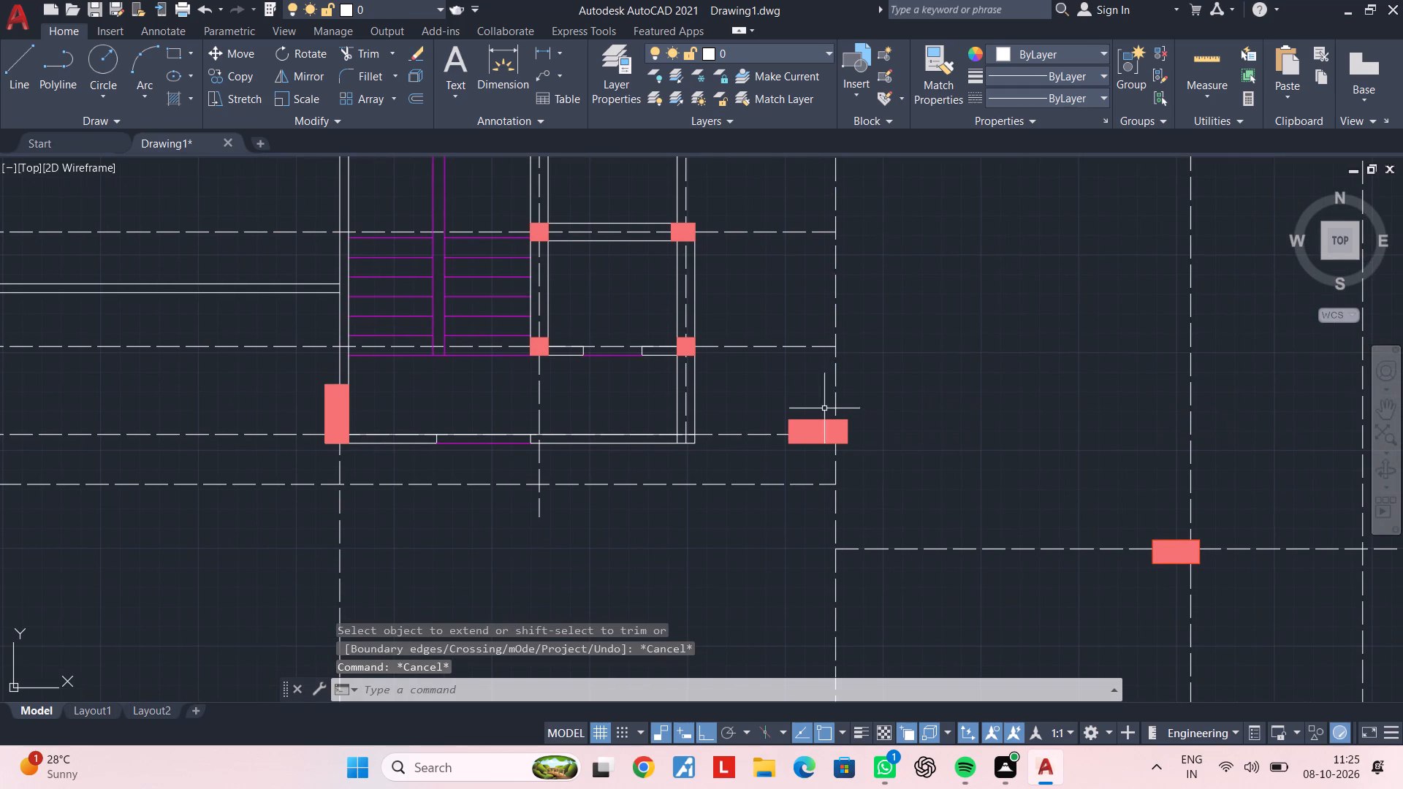
Erase the vertical dashed centreline segment north of the wide column east of the small room.
left_click(840, 399)
left_click(837, 399)
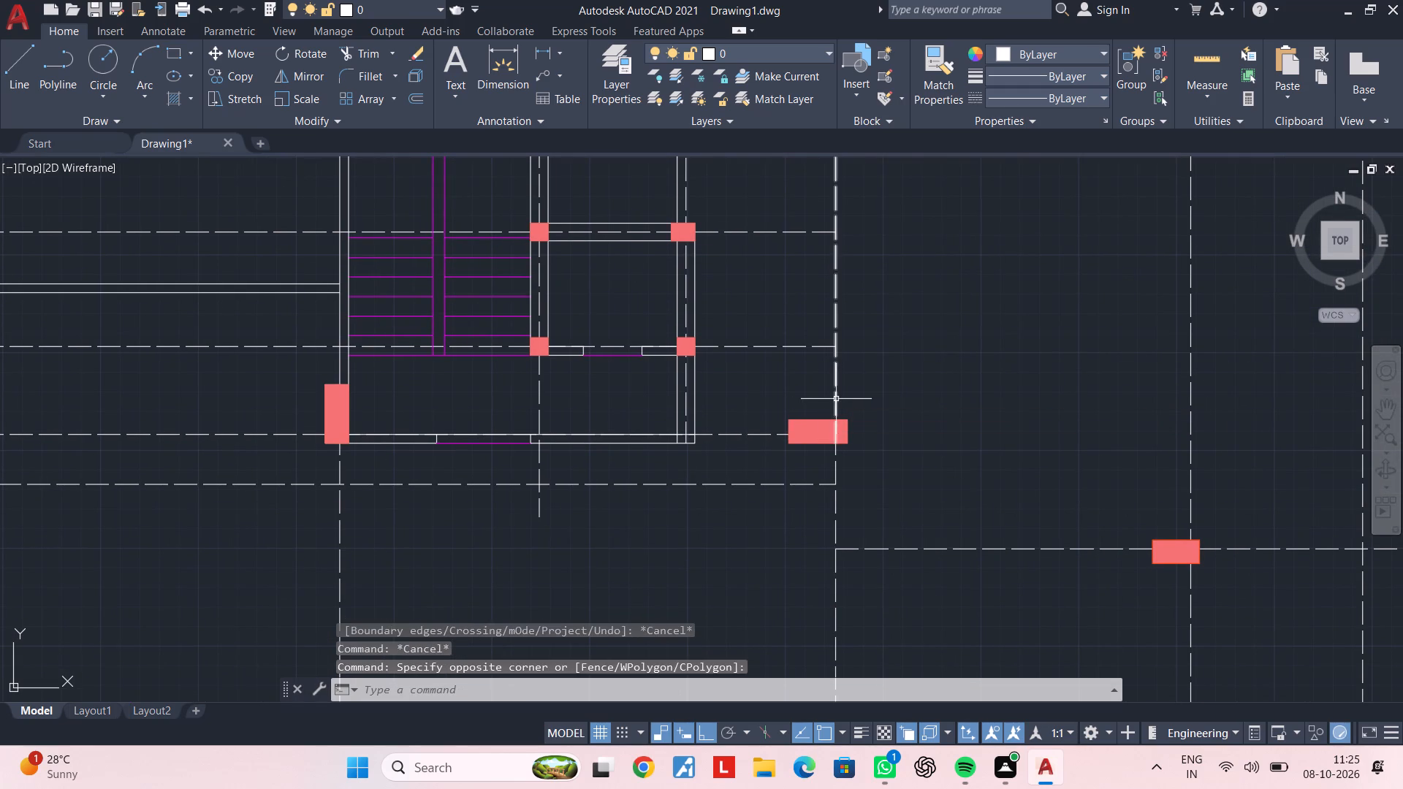
left_click(836, 399)
key("Delete")
middle_click(881, 456)
key("Escape")
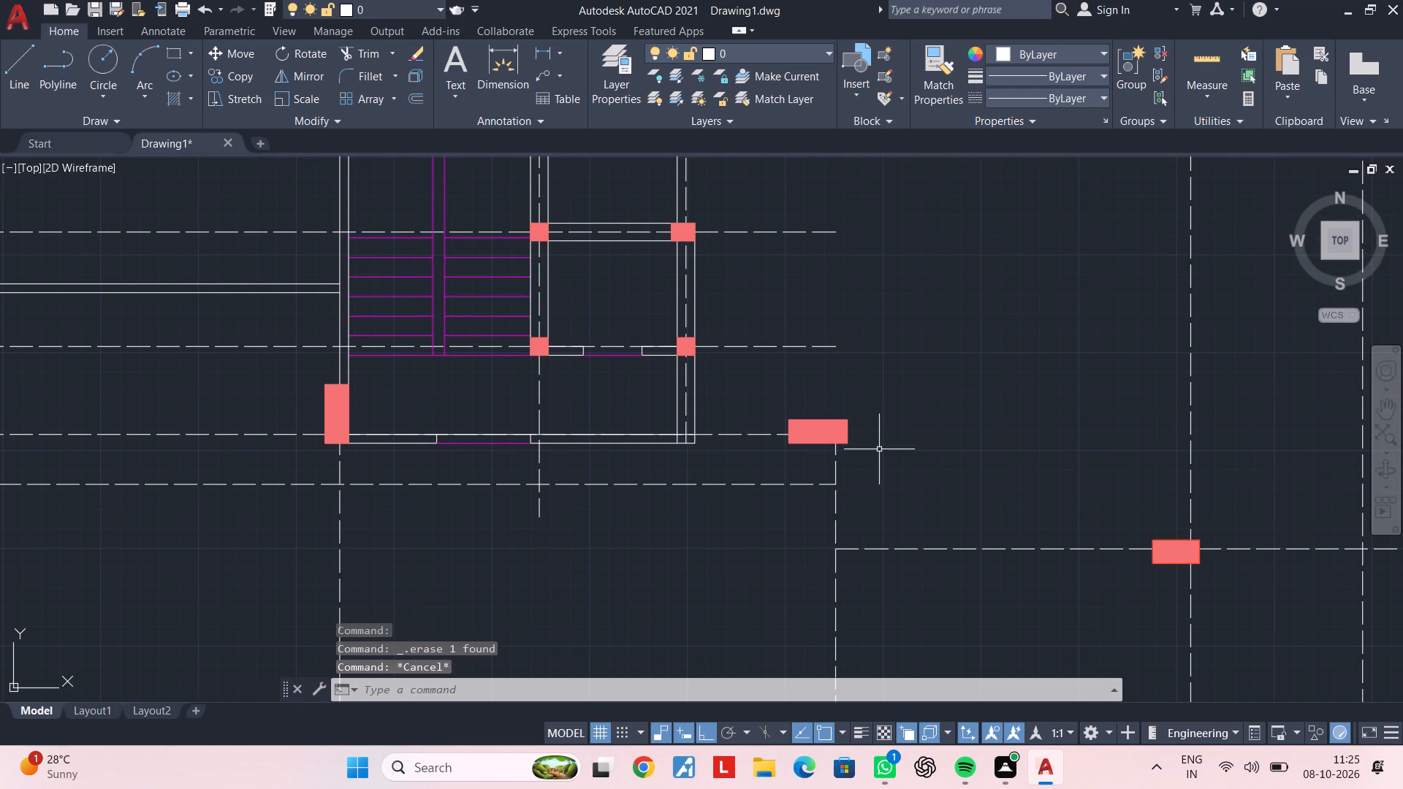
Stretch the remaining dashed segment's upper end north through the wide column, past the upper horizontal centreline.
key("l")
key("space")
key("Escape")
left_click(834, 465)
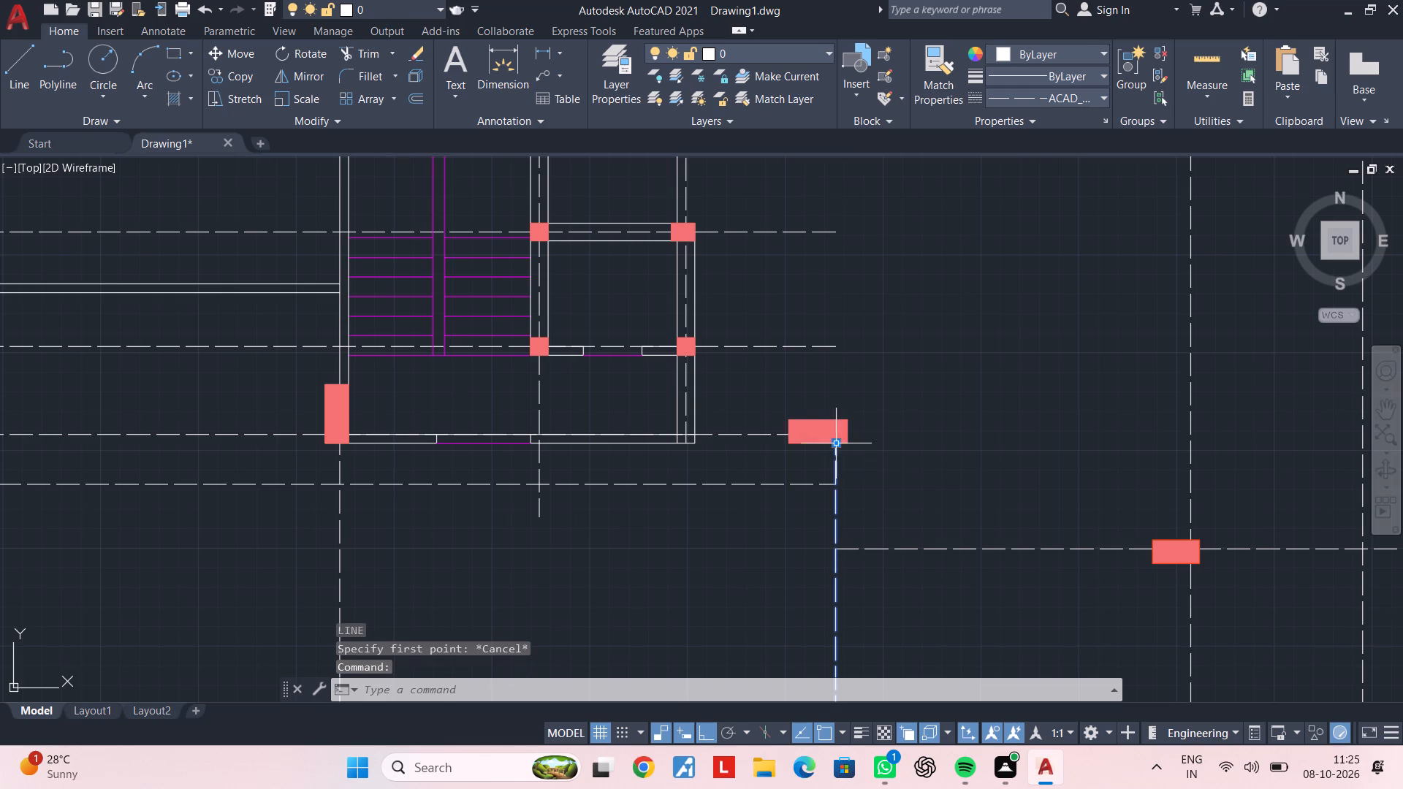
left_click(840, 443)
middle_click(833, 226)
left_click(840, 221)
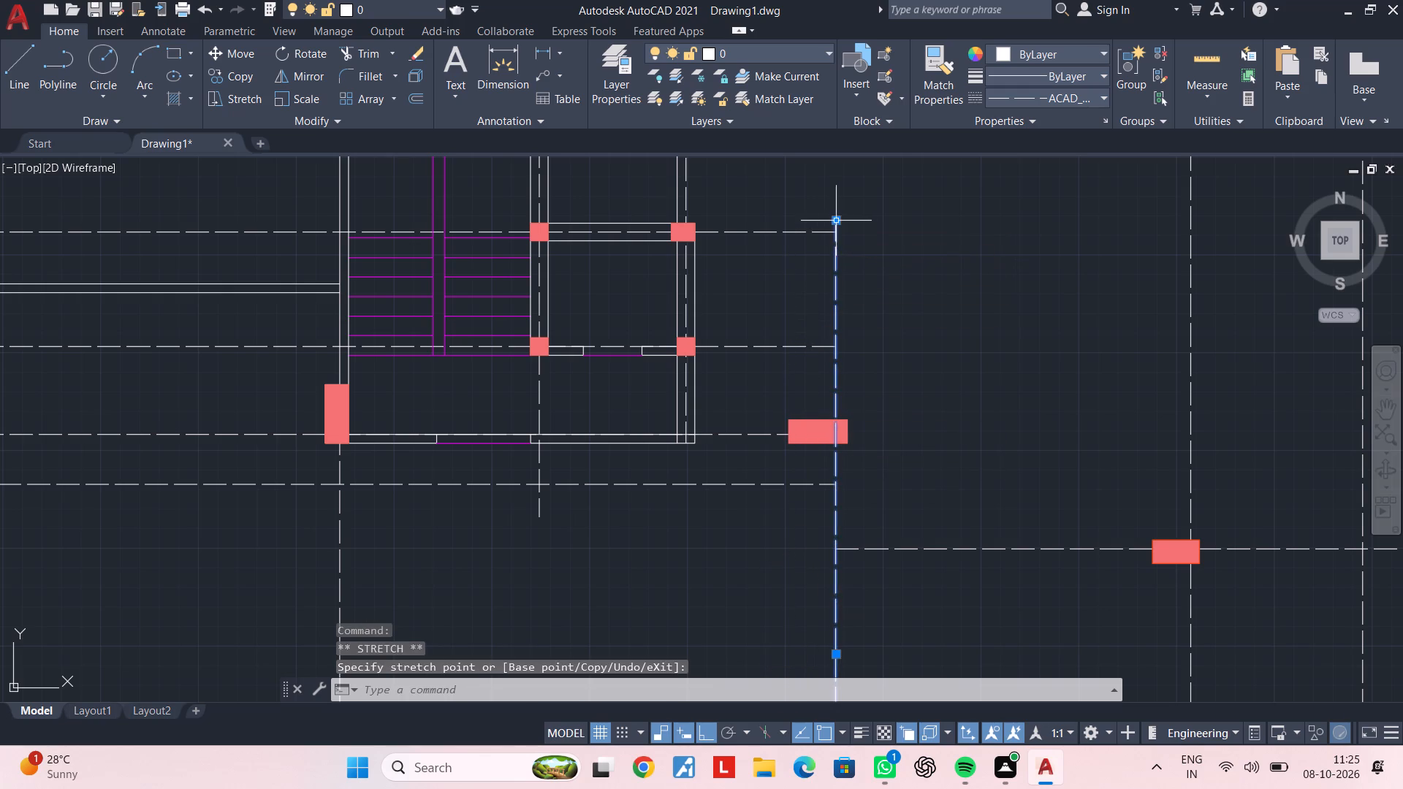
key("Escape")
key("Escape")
Erase the vertical dashed centreline running through the wide column east of the small room.
left_click(836, 297)
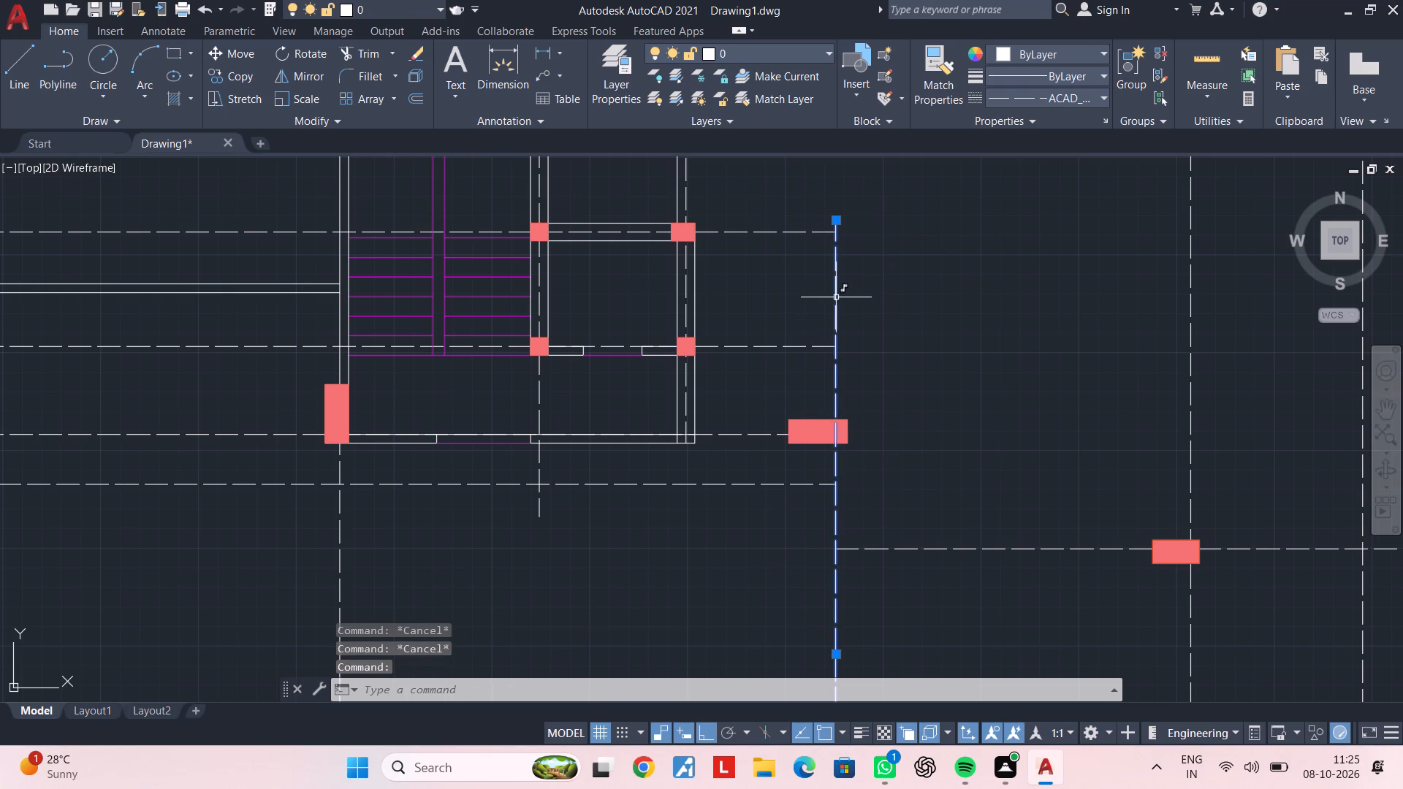
key("Delete")
scroll(873, 360, "down", 2)
middle_click_drag(873, 360, 864, 325)
middle_click_drag(864, 322, 867, 366)
key("Escape")
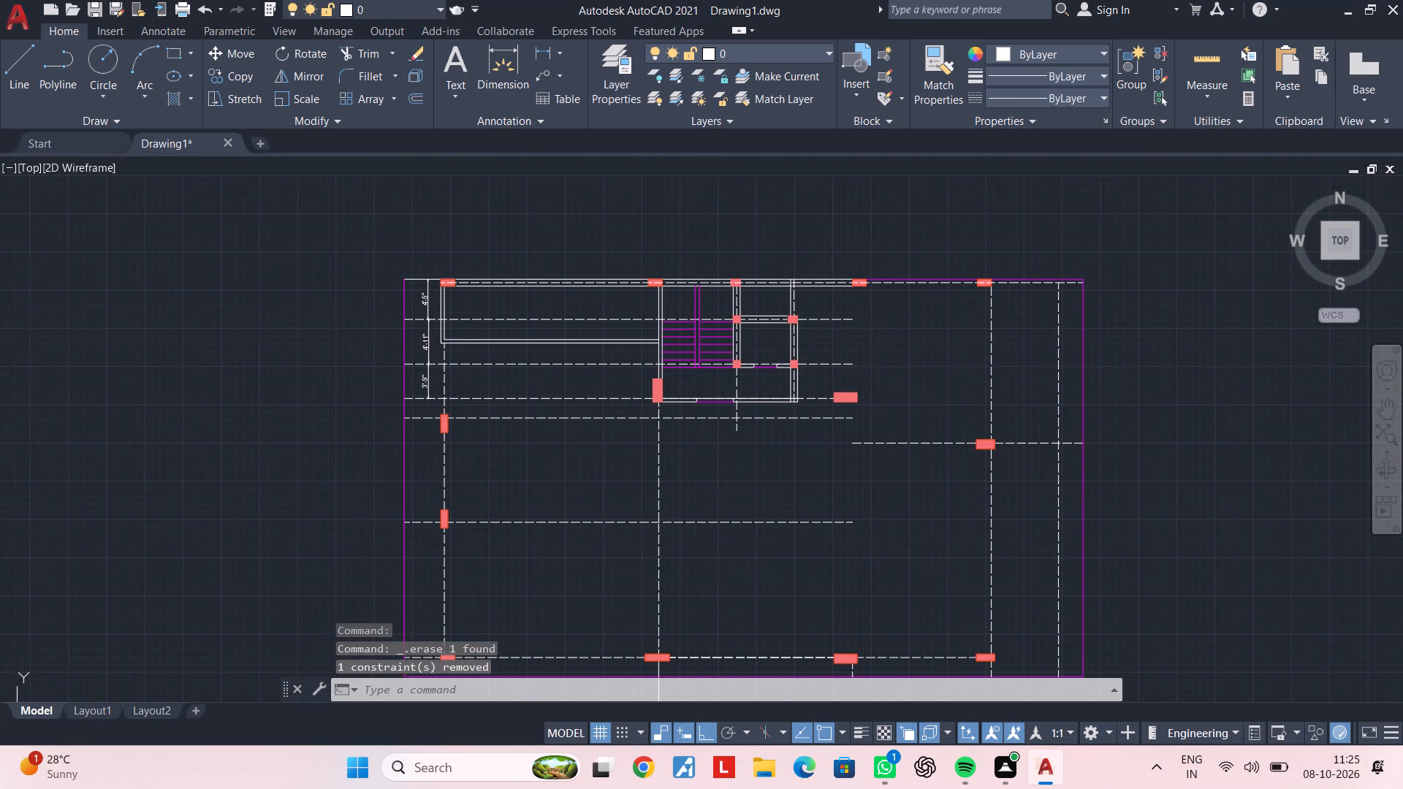
Draw a vertical line about 43'-4" long from the north column's northwest corner, through the wide column, to the south boundary.
key("Escape")
key("Escape")
type("l")
key("space")
scroll(856, 288, "up", 5)
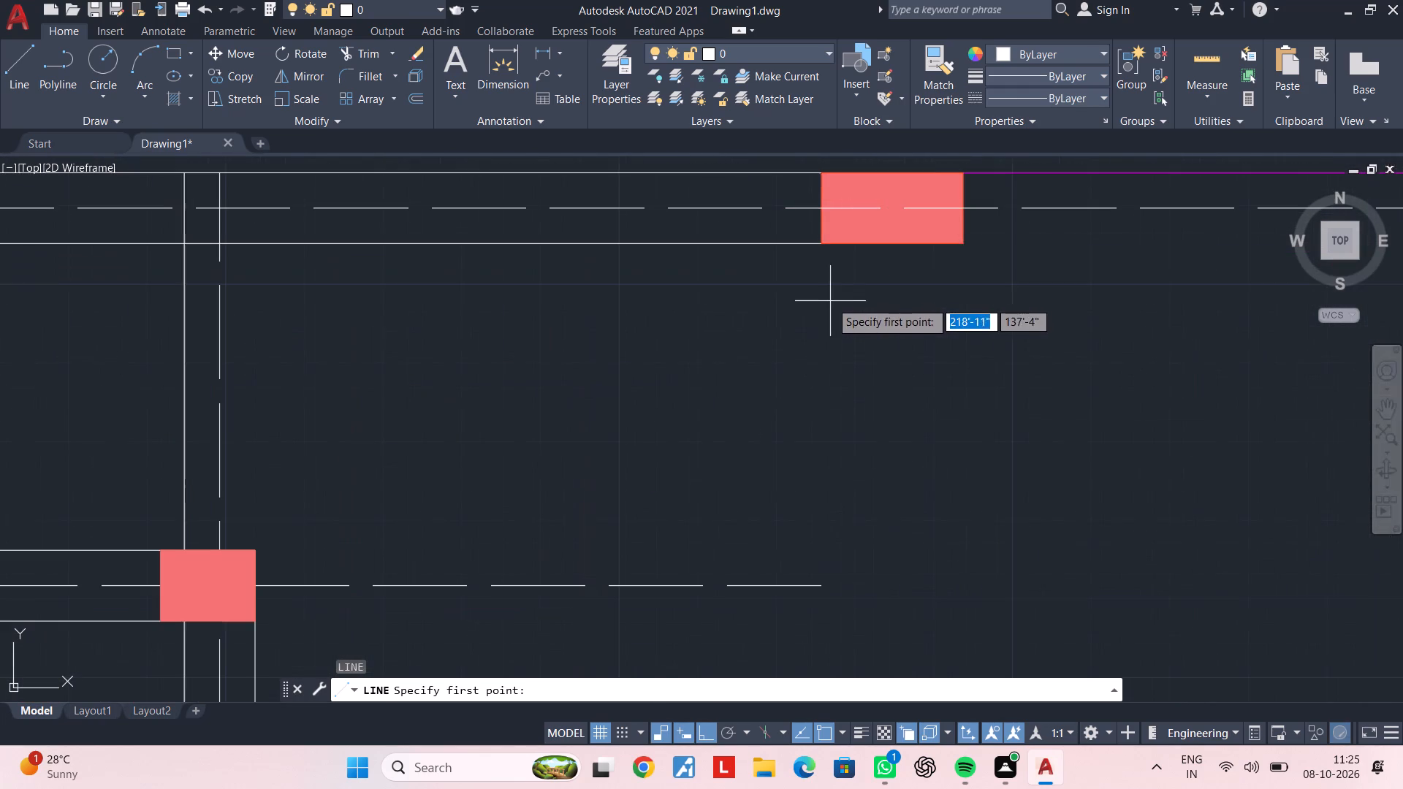
left_click(825, 173)
middle_click_drag(857, 465, 846, 243)
scroll(840, 722, "down", 1)
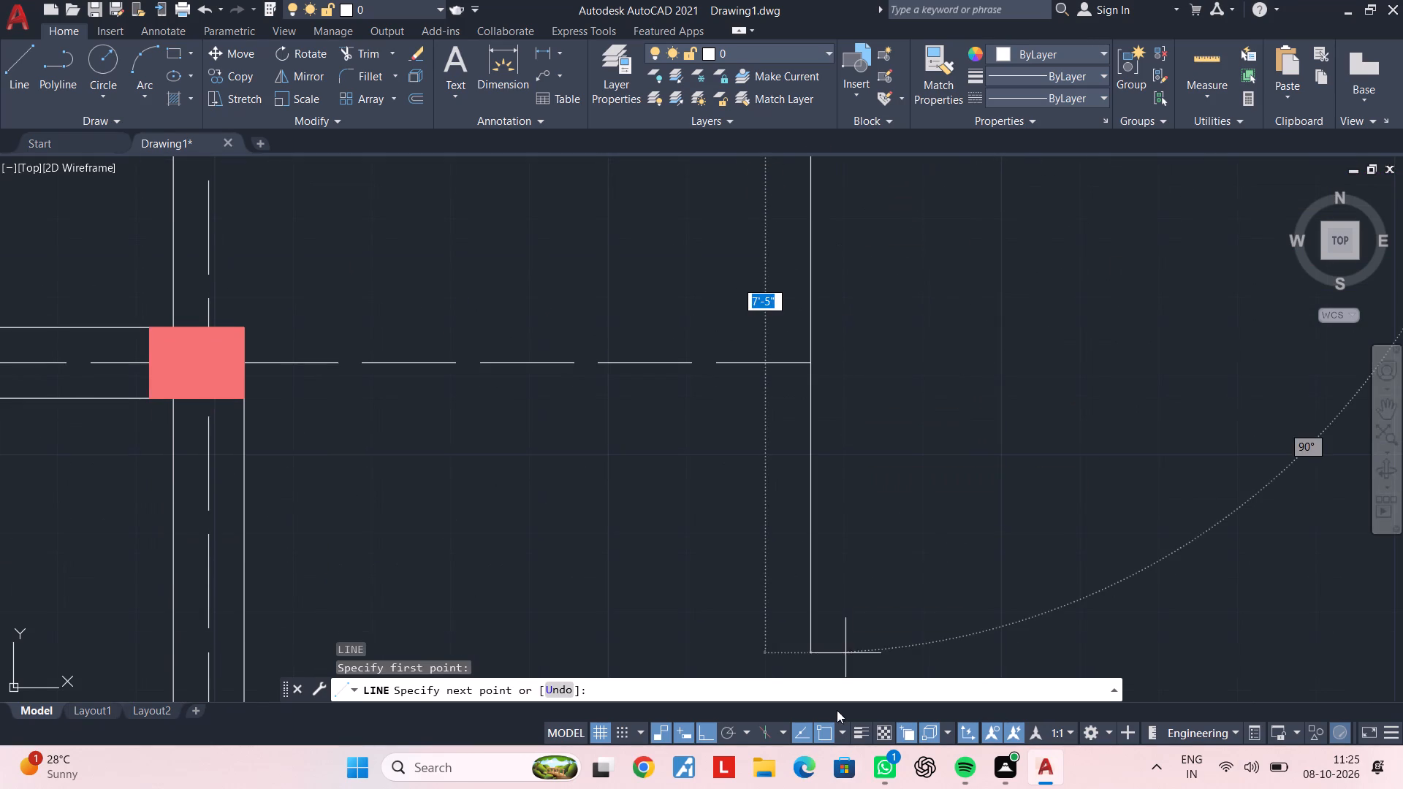
middle_click_drag(837, 693, 809, 185)
scroll(811, 259, "down", 4)
middle_click_drag(815, 297, 815, 177)
middle_click_drag(851, 504, 859, 188)
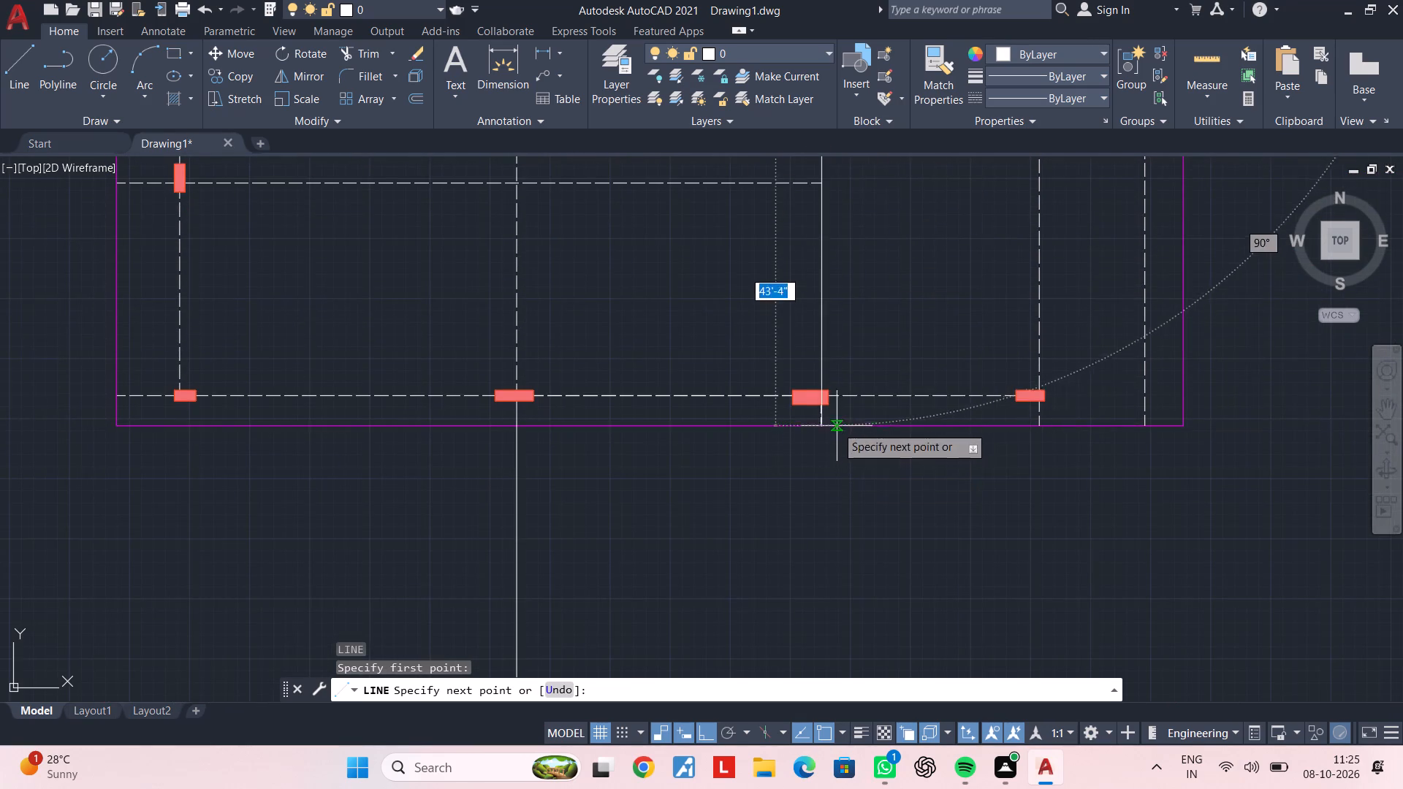
scroll(835, 423, "up", 2)
left_click(796, 433)
key("Escape")
key("Escape")
Erase the leftover dashed stub between the south column and the south boundary, beneath the new vertical line.
scroll(794, 397, "up", 3)
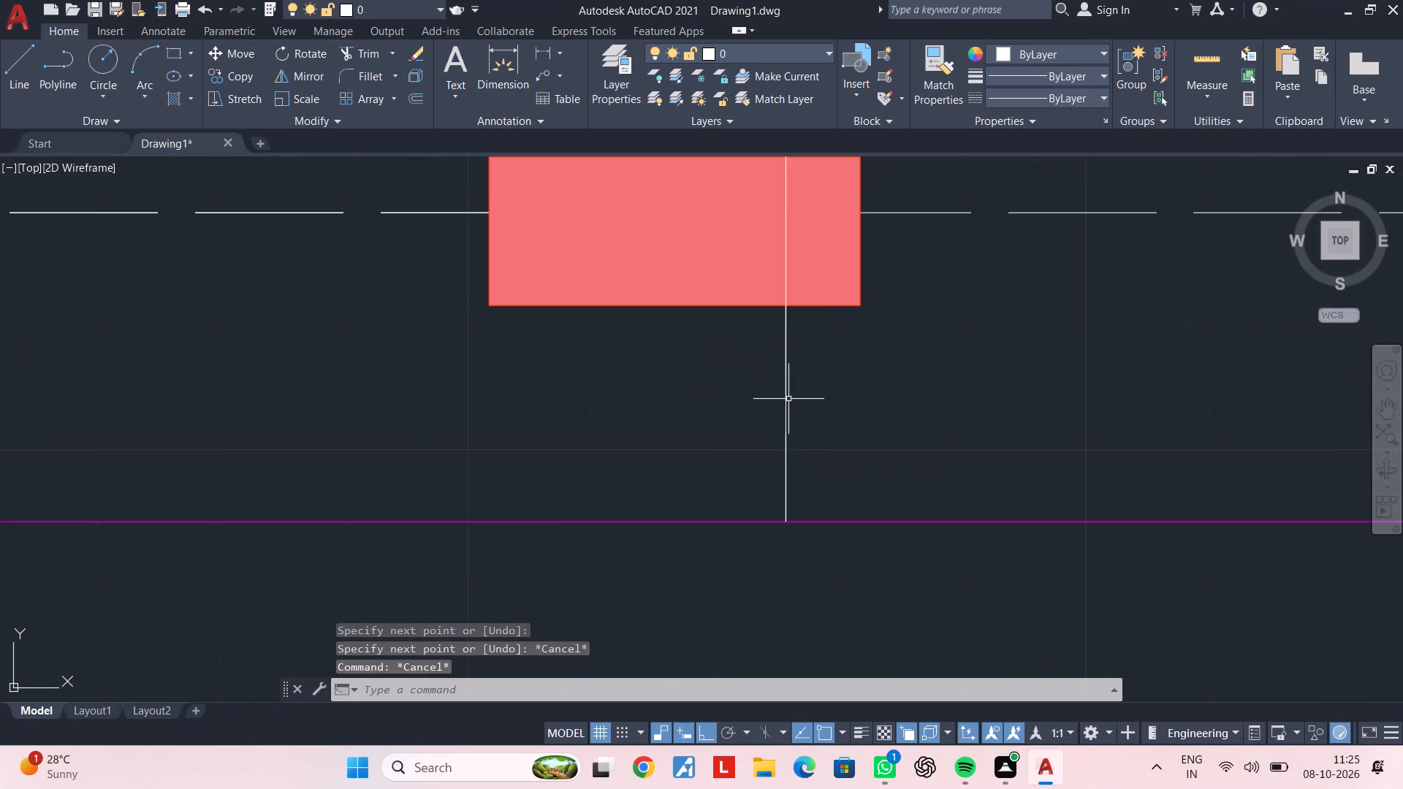
left_click(787, 399)
left_click(852, 492)
key("Delete")
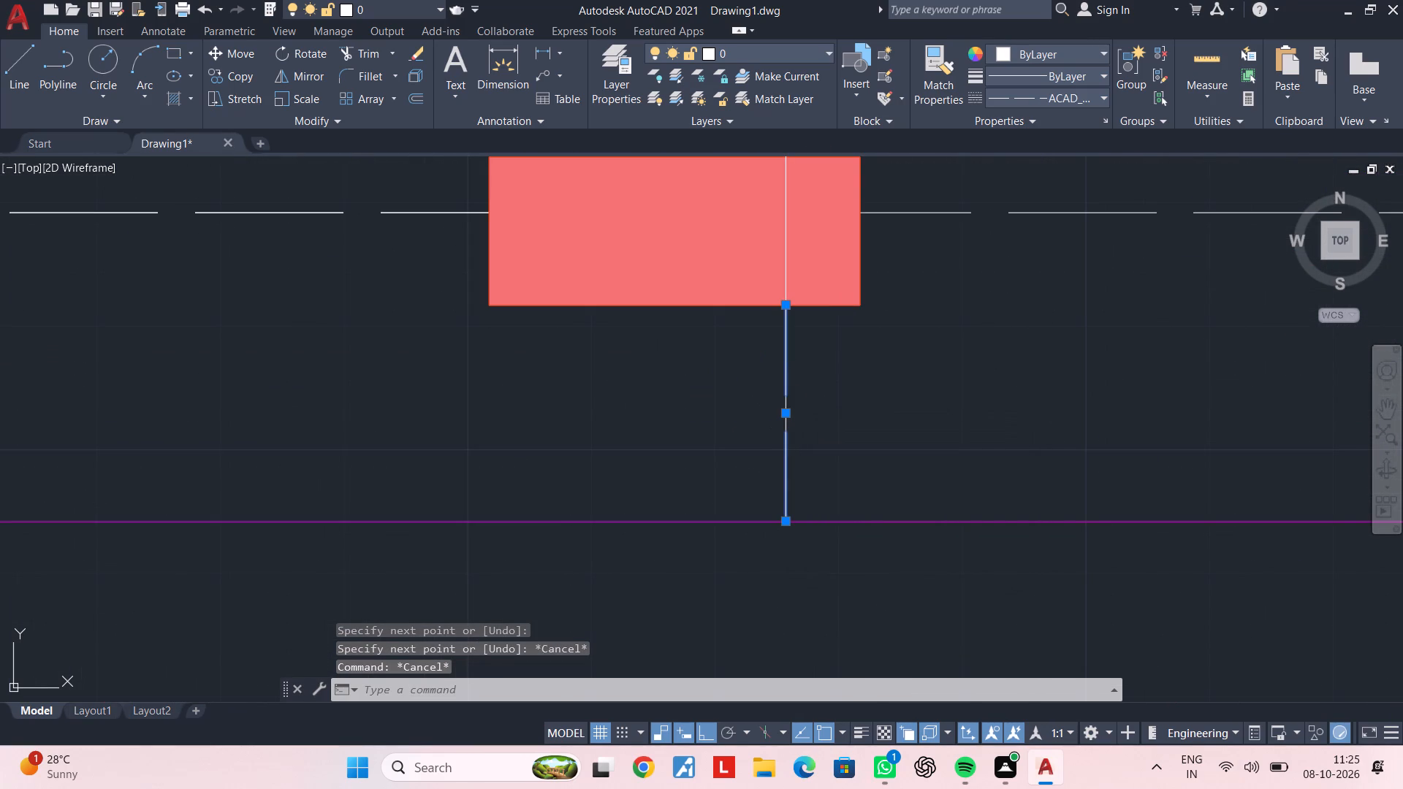
Match the properties of the south horizontal dashed centreline onto the new vertical line through the wide column.
scroll(837, 476, "down", 2)
middle_click_drag(836, 474, 805, 544)
key("Escape")
key("Escape")
key("m")
key("a")
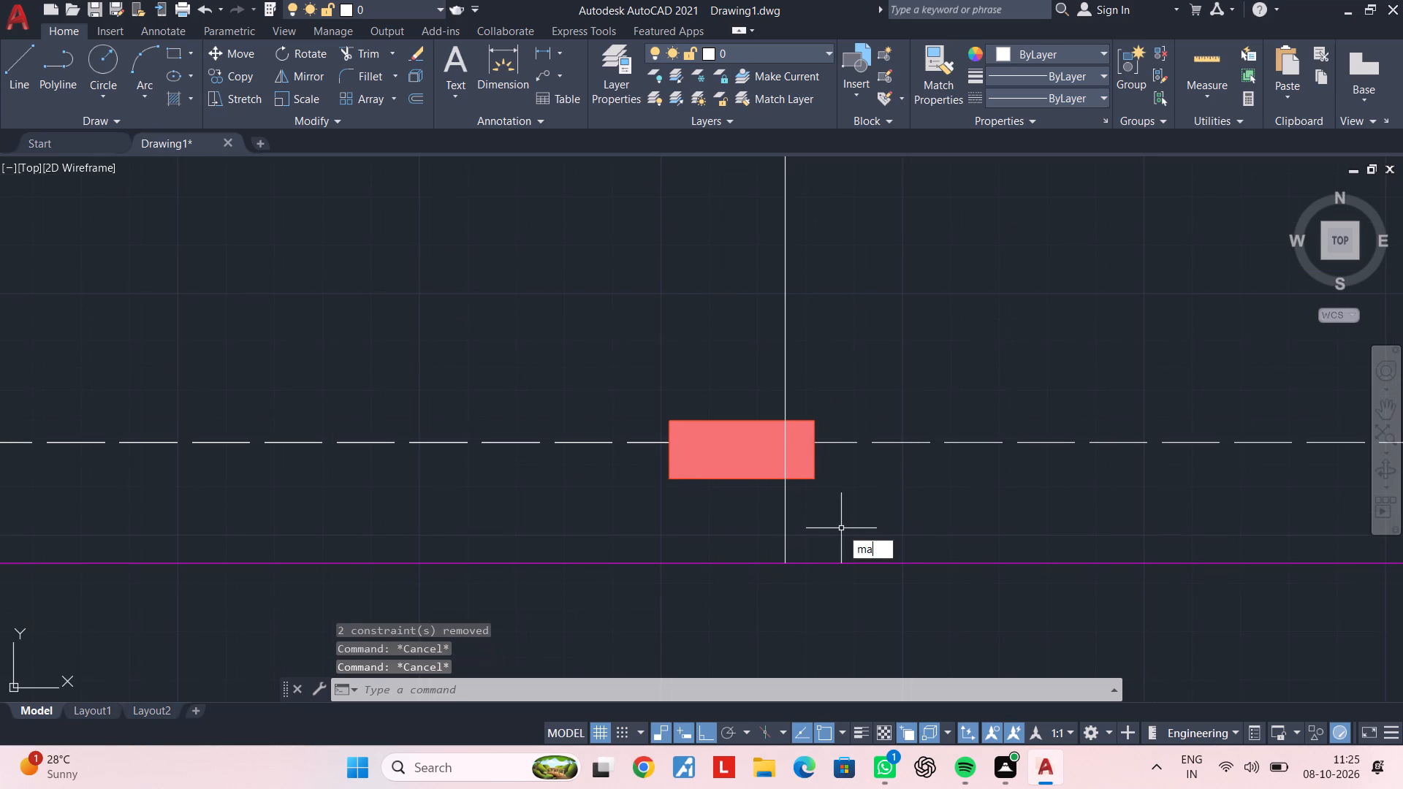
key("space")
left_click(899, 441)
left_click(784, 527)
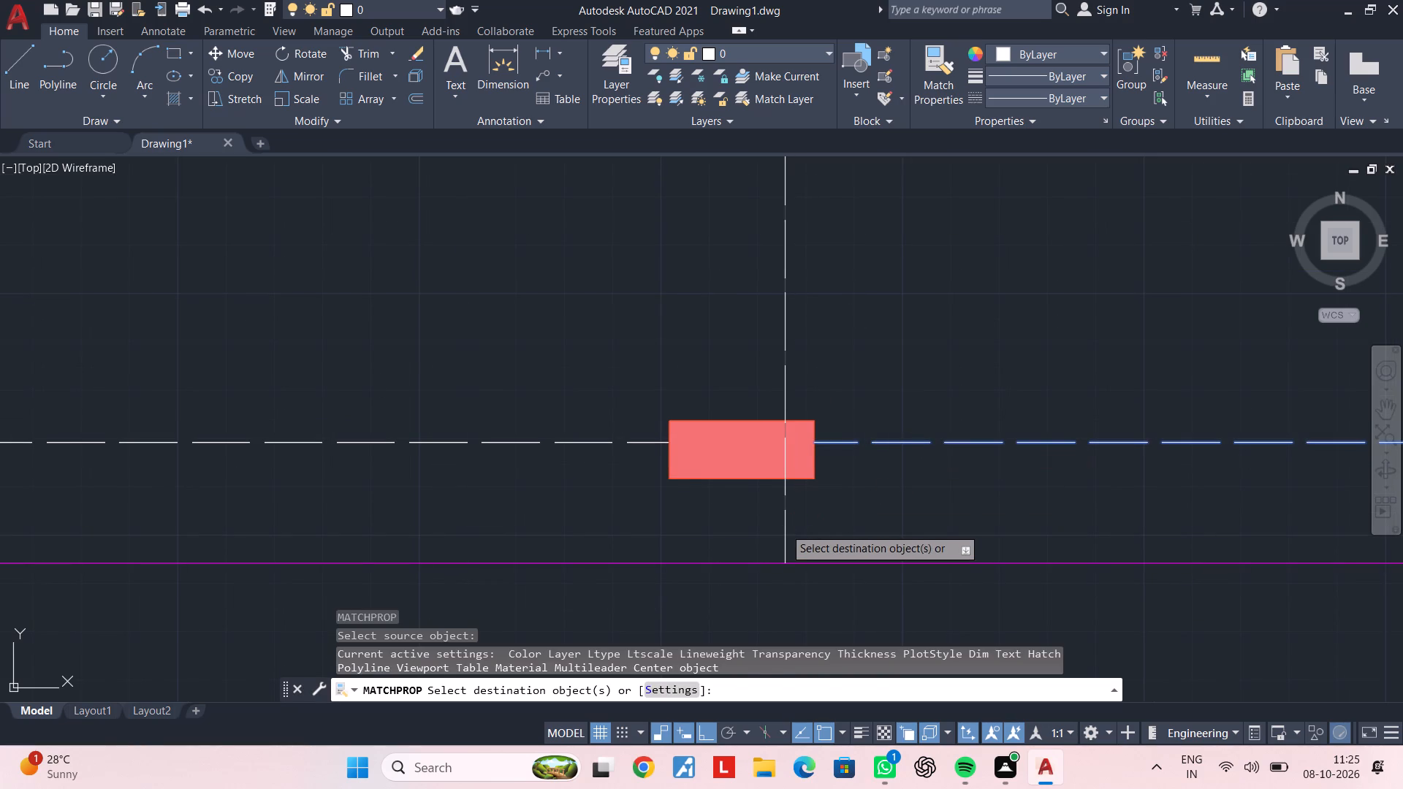
key("Escape")
Erase the three broken dashed segments of the vertical centreline through the easternmost columns, including the stub at the south boundary.
scroll(826, 502, "down", 4)
key("Escape")
middle_click_drag(864, 382, 847, 479)
key("Escape")
scroll(859, 411, "up", 2)
middle_click_drag(882, 410, 732, 525)
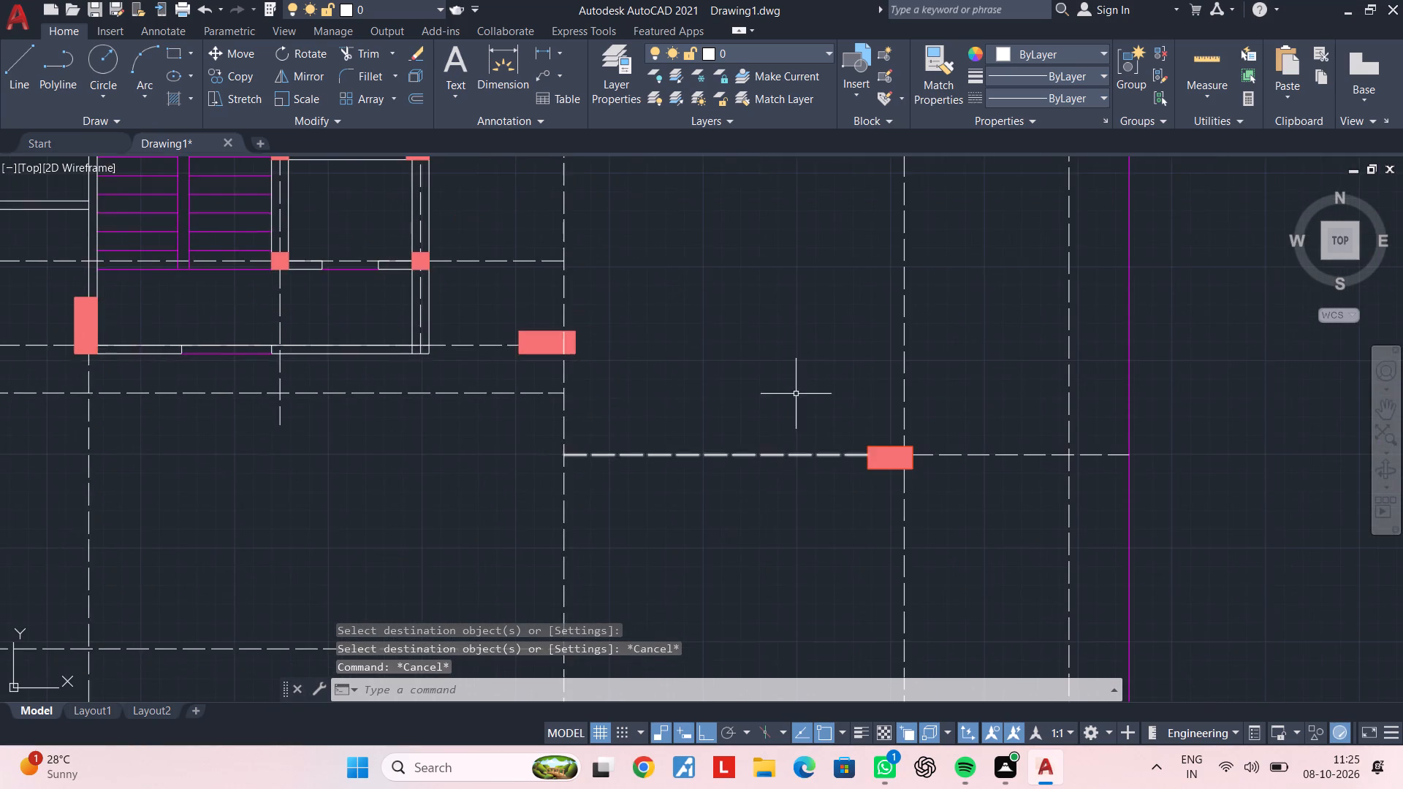
scroll(804, 323, "down", 1)
middle_click_drag(802, 326, 722, 422)
scroll(805, 334, "up", 1)
left_click(803, 342)
left_click(760, 368)
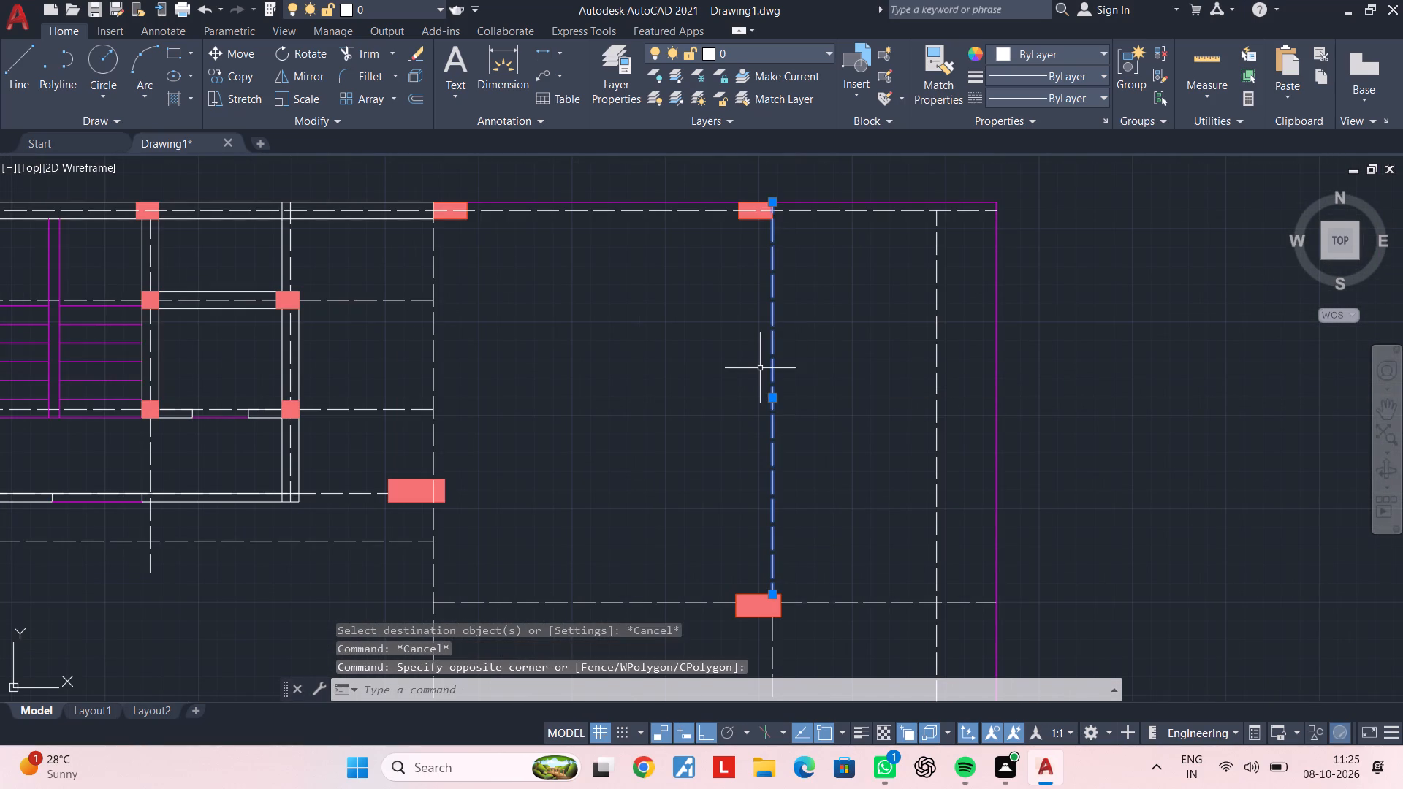
key("Delete")
middle_click_drag(832, 420, 831, 275)
scroll(830, 538, "down", 2)
middle_click_drag(829, 508, 834, 399)
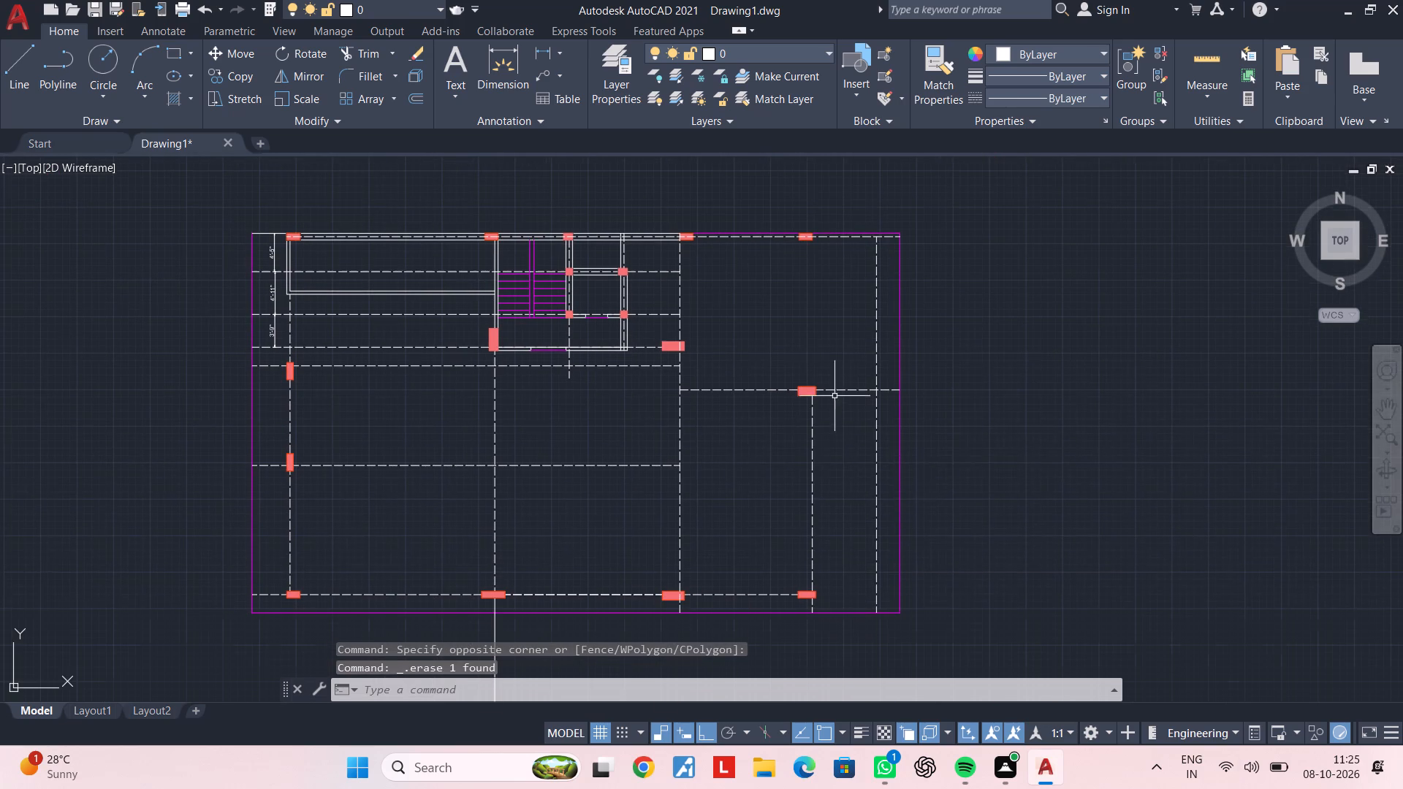
left_click(851, 424)
left_click(791, 441)
key("Delete")
scroll(791, 572, "up", 3)
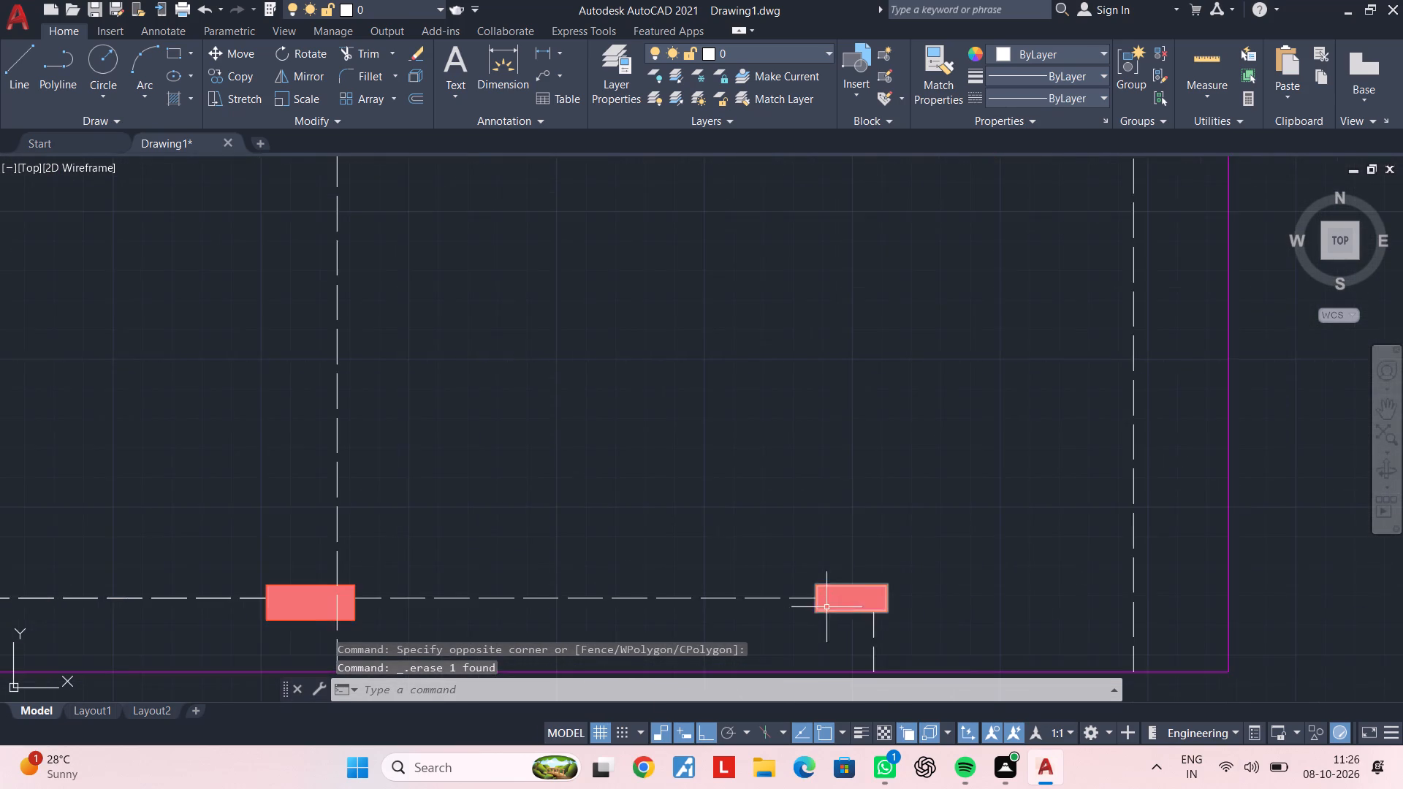
scroll(878, 634, "up", 2)
left_click_drag(889, 638, 879, 639)
left_click(824, 646)
key("Delete")
Draw a continuous vertical line from the easternmost north column's northeast corner down to the south boundary.
scroll(897, 512, "down", 3)
middle_click_drag(854, 343, 769, 581)
scroll(854, 348, "down", 2)
middle_click_drag(807, 367, 807, 381)
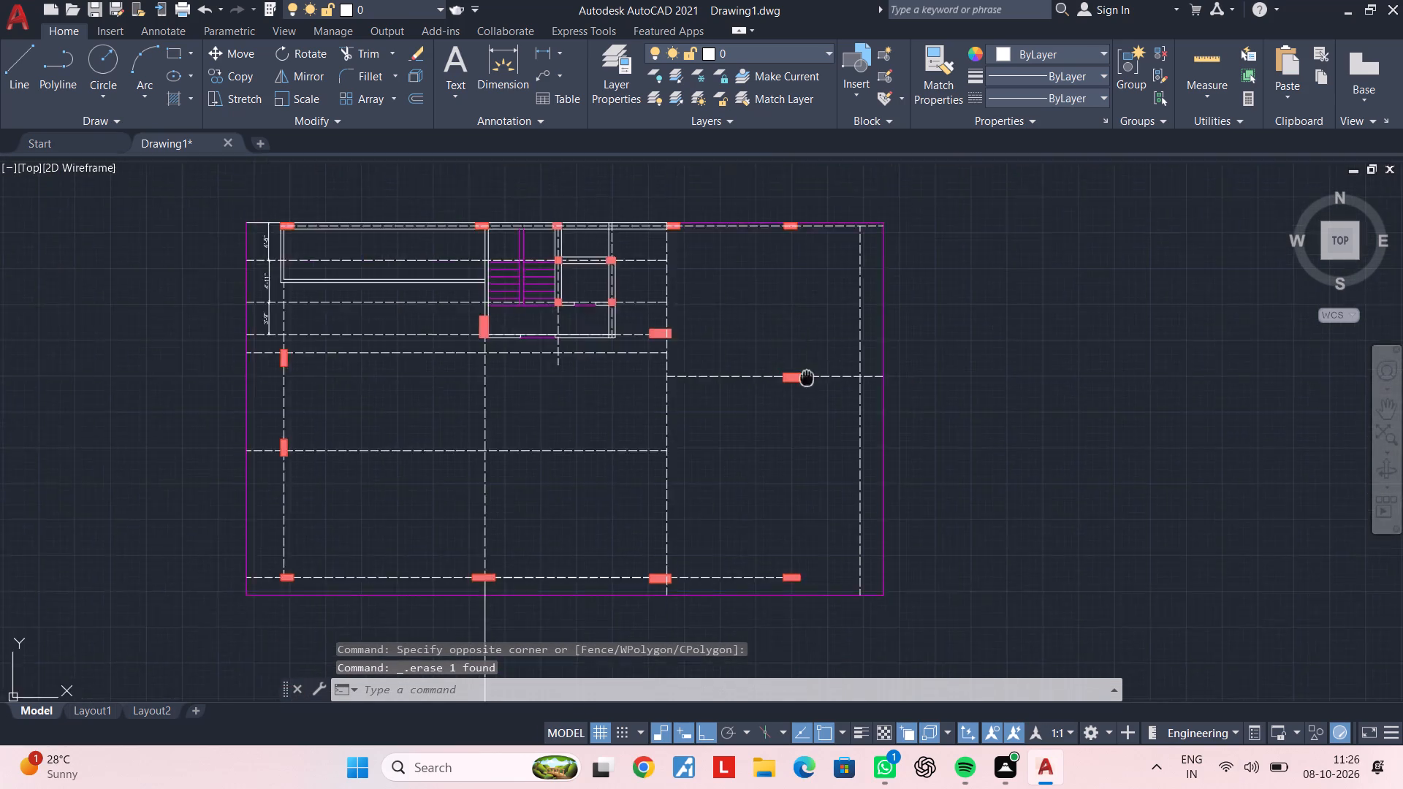
middle_click_drag(807, 381, 801, 532)
middle_click_drag(811, 399, 808, 453)
key("Escape")
key("Escape")
type("l")
key("space")
scroll(799, 432, "up", 2)
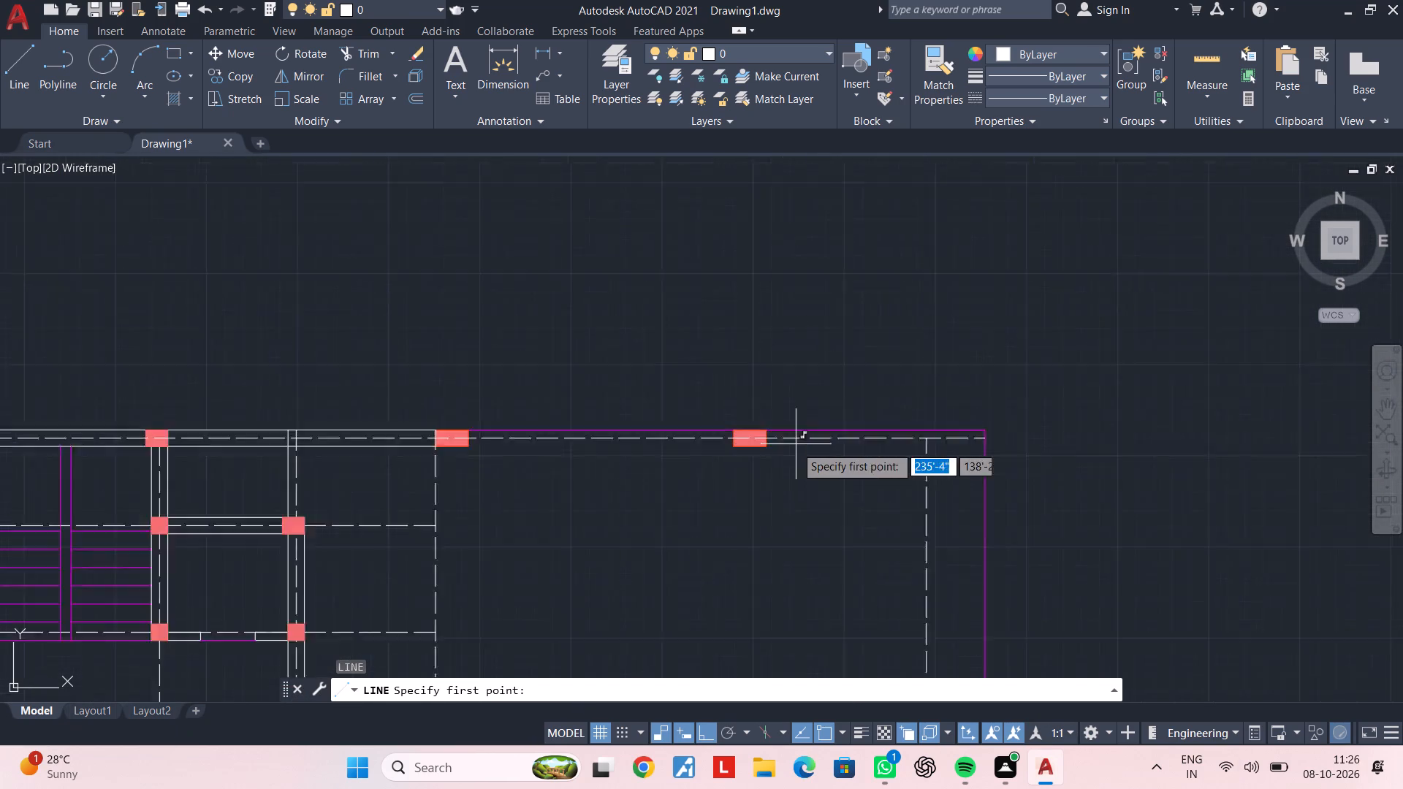
scroll(795, 446, "up", 2)
left_click(721, 401)
middle_click_drag(714, 681, 734, 235)
scroll(758, 289, "down", 3)
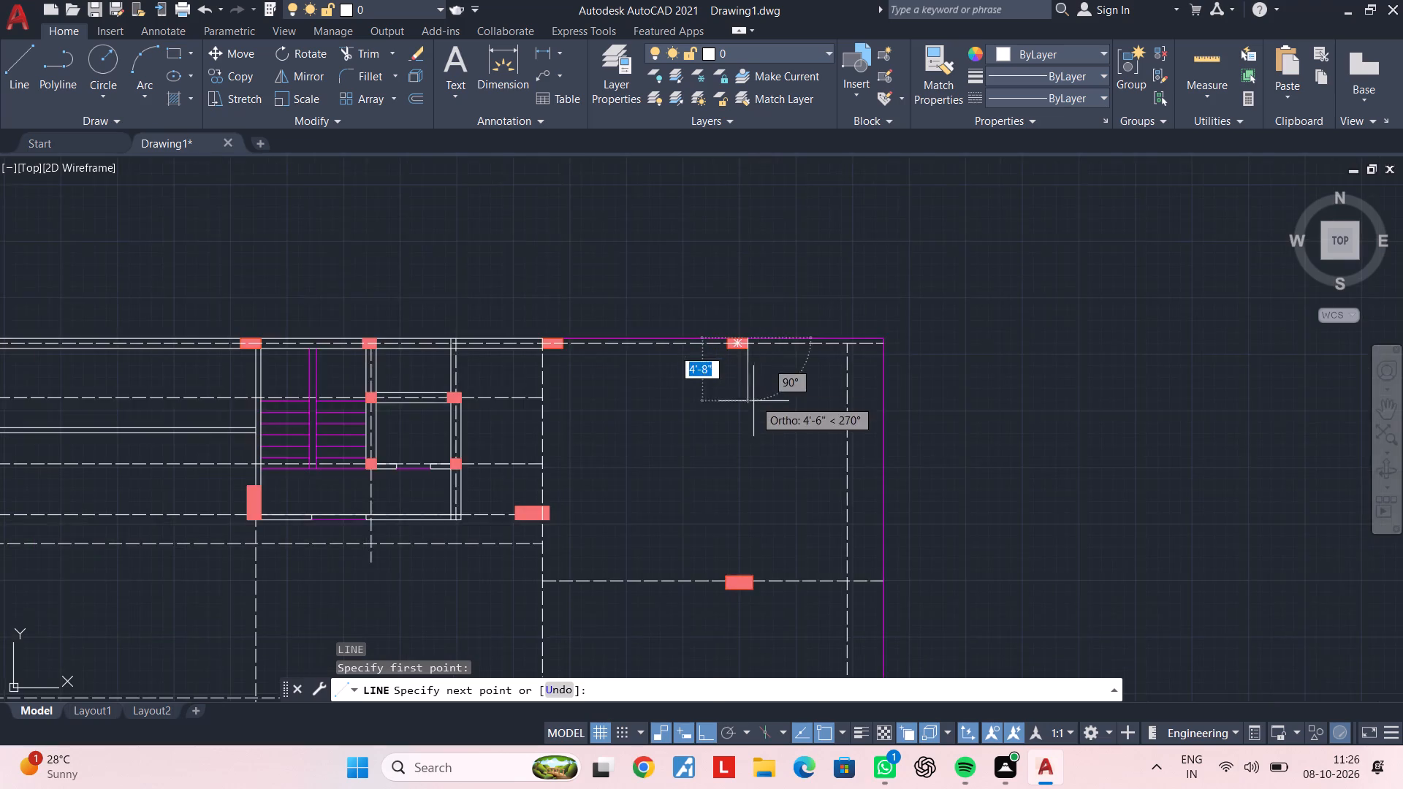
middle_click_drag(753, 401, 771, 53)
middle_click_drag(762, 418, 788, 164)
scroll(800, 346, "up", 2)
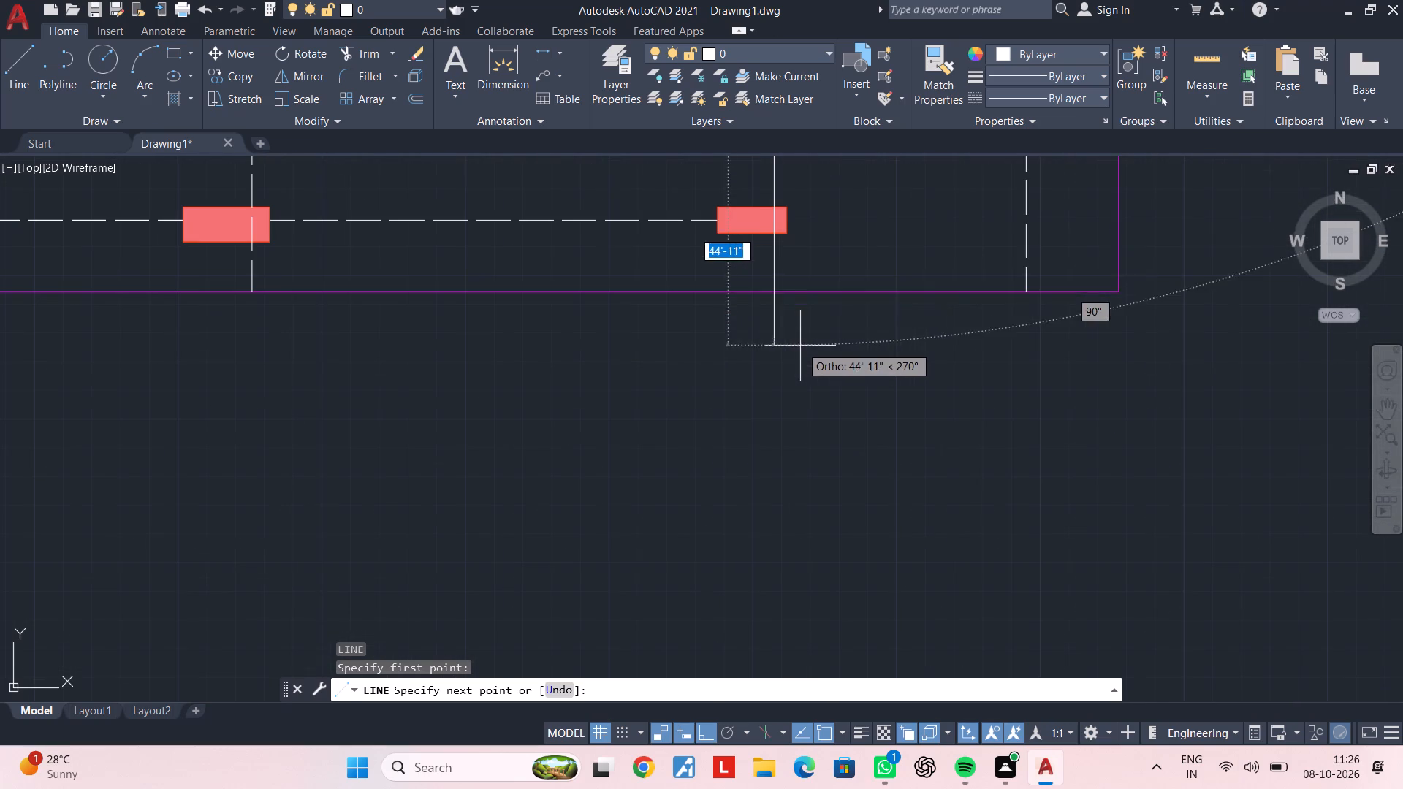
left_click(772, 284)
key("Escape")
scroll(781, 281, "up", 3)
middle_click_drag(781, 279, 772, 475)
key("Escape")
key("Escape")
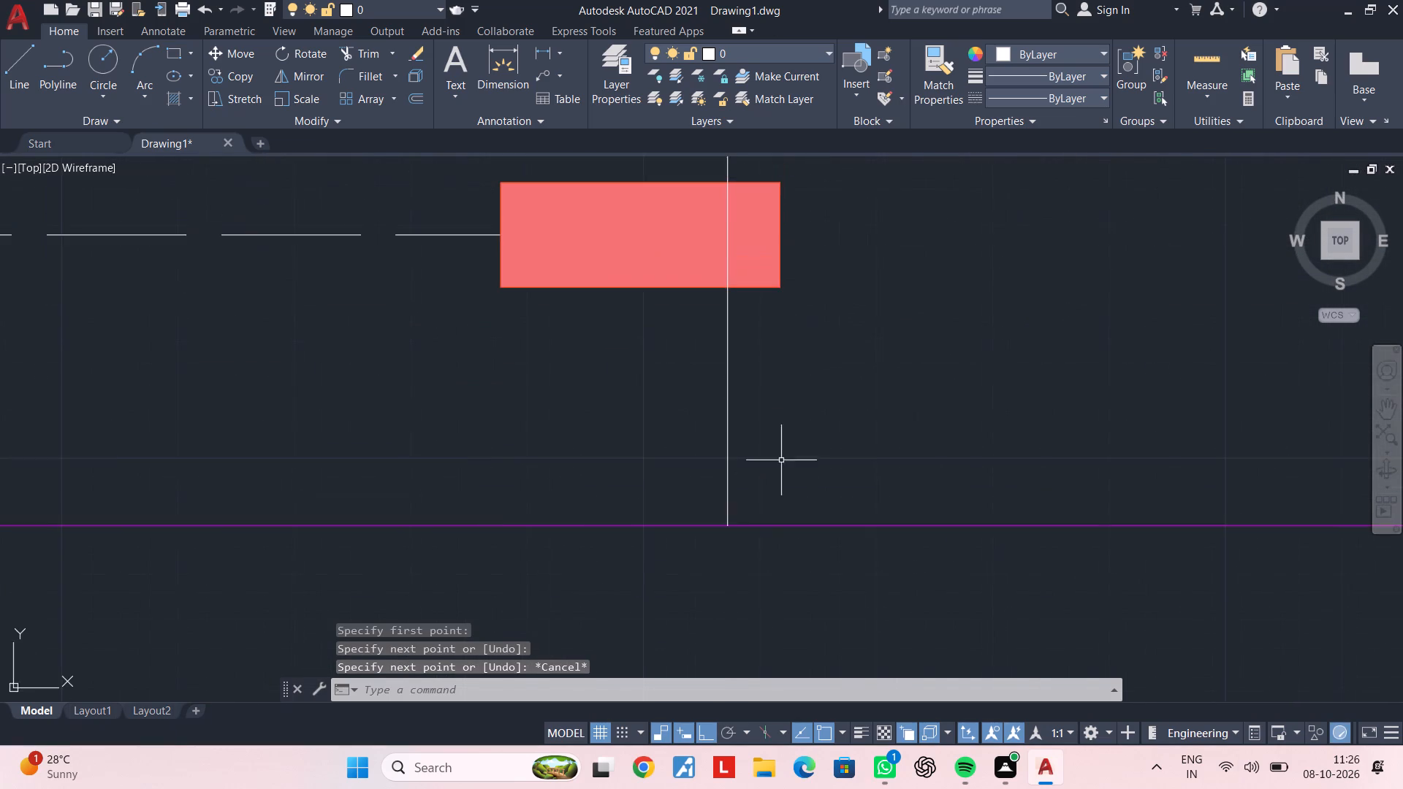
Match the properties of the neighbouring vertical dashed centreline to the west onto the new easternmost column line.
scroll(789, 449, "down", 3)
key("m")
type("a")
key("space")
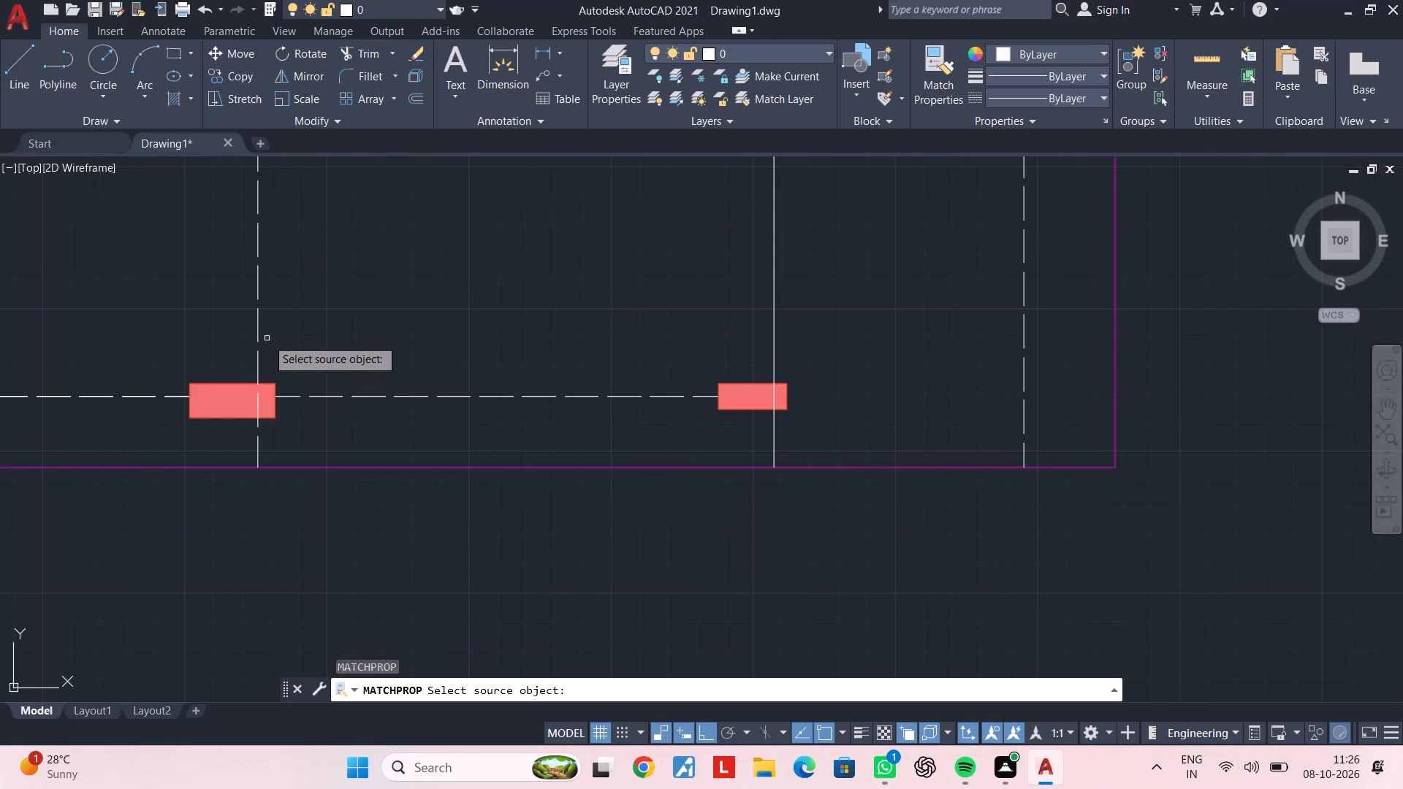
left_click(259, 336)
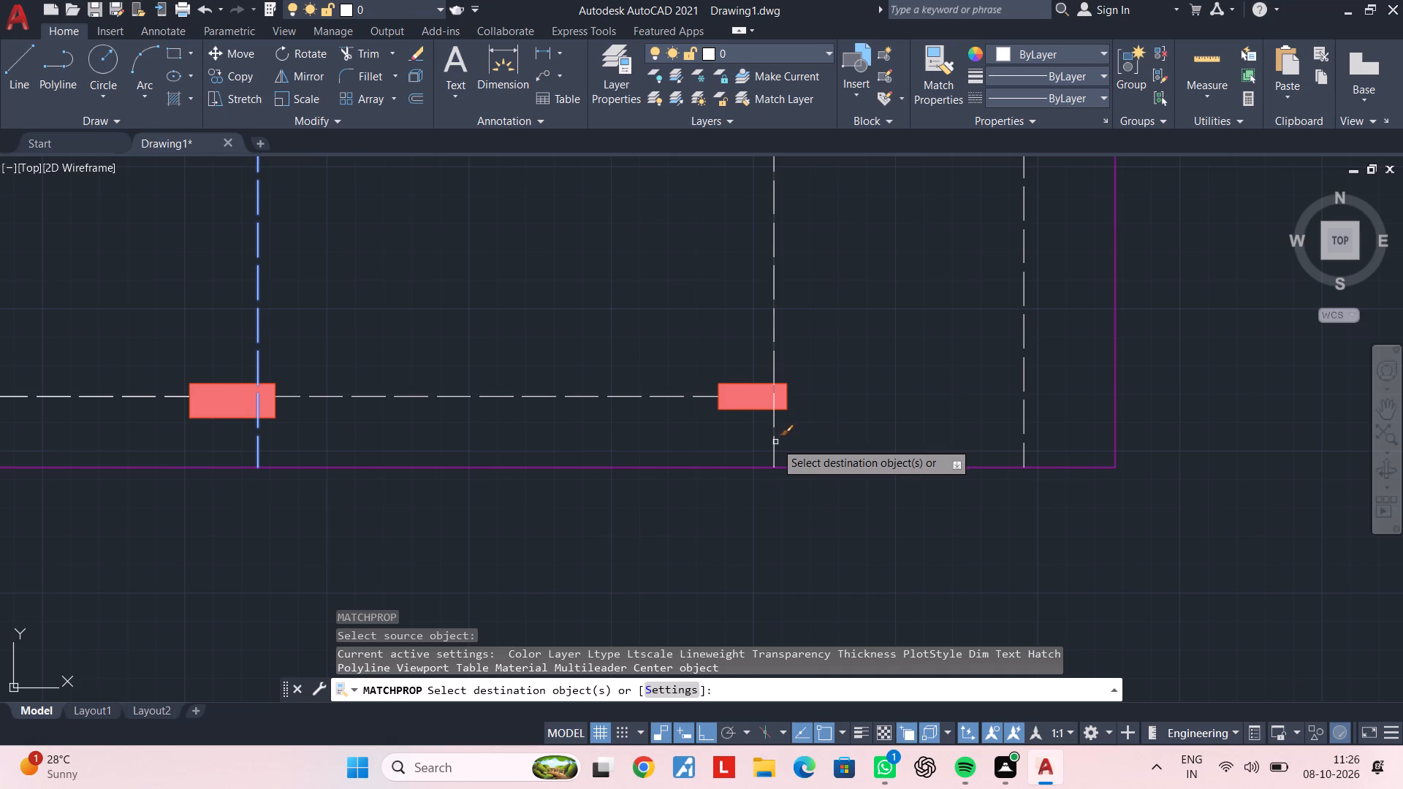
left_click(775, 442)
key("Escape")
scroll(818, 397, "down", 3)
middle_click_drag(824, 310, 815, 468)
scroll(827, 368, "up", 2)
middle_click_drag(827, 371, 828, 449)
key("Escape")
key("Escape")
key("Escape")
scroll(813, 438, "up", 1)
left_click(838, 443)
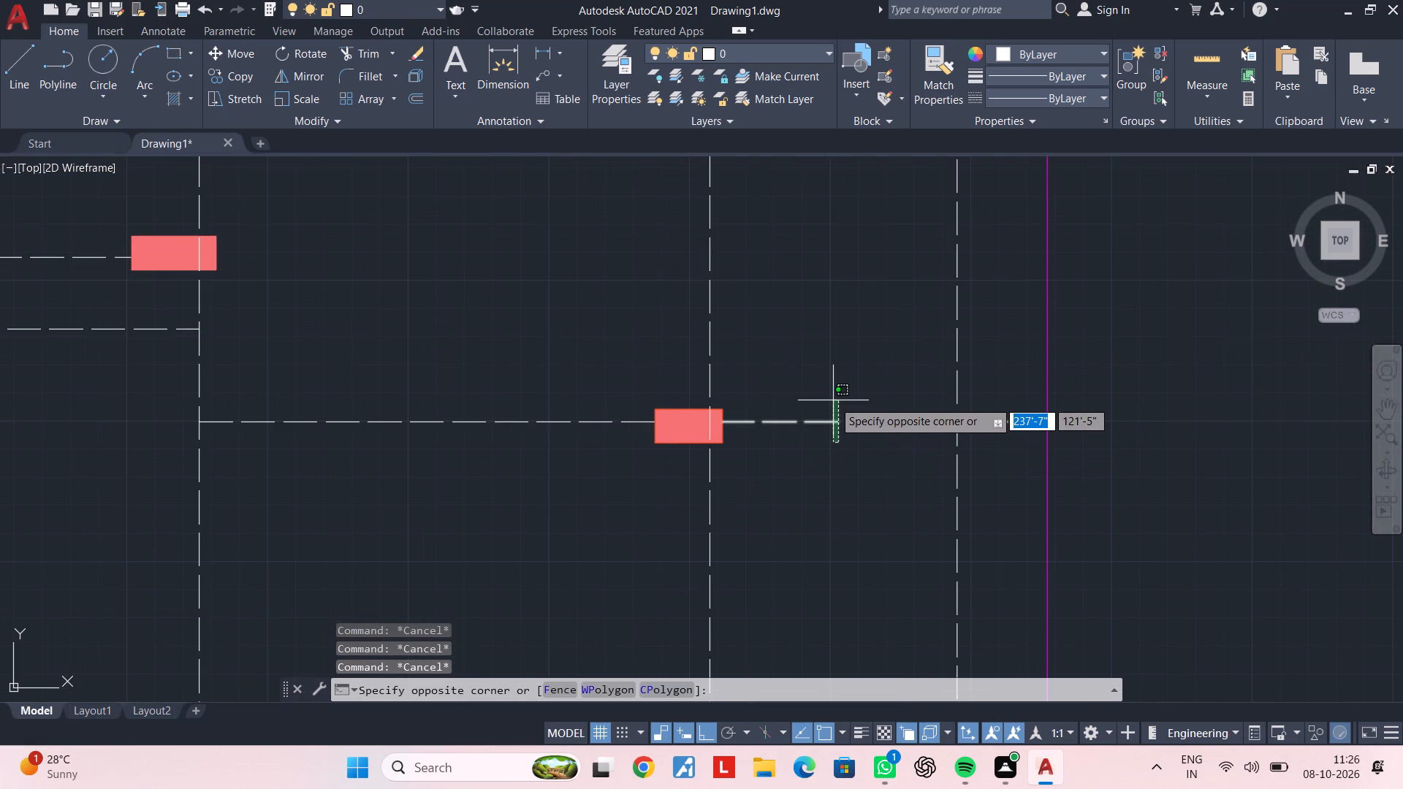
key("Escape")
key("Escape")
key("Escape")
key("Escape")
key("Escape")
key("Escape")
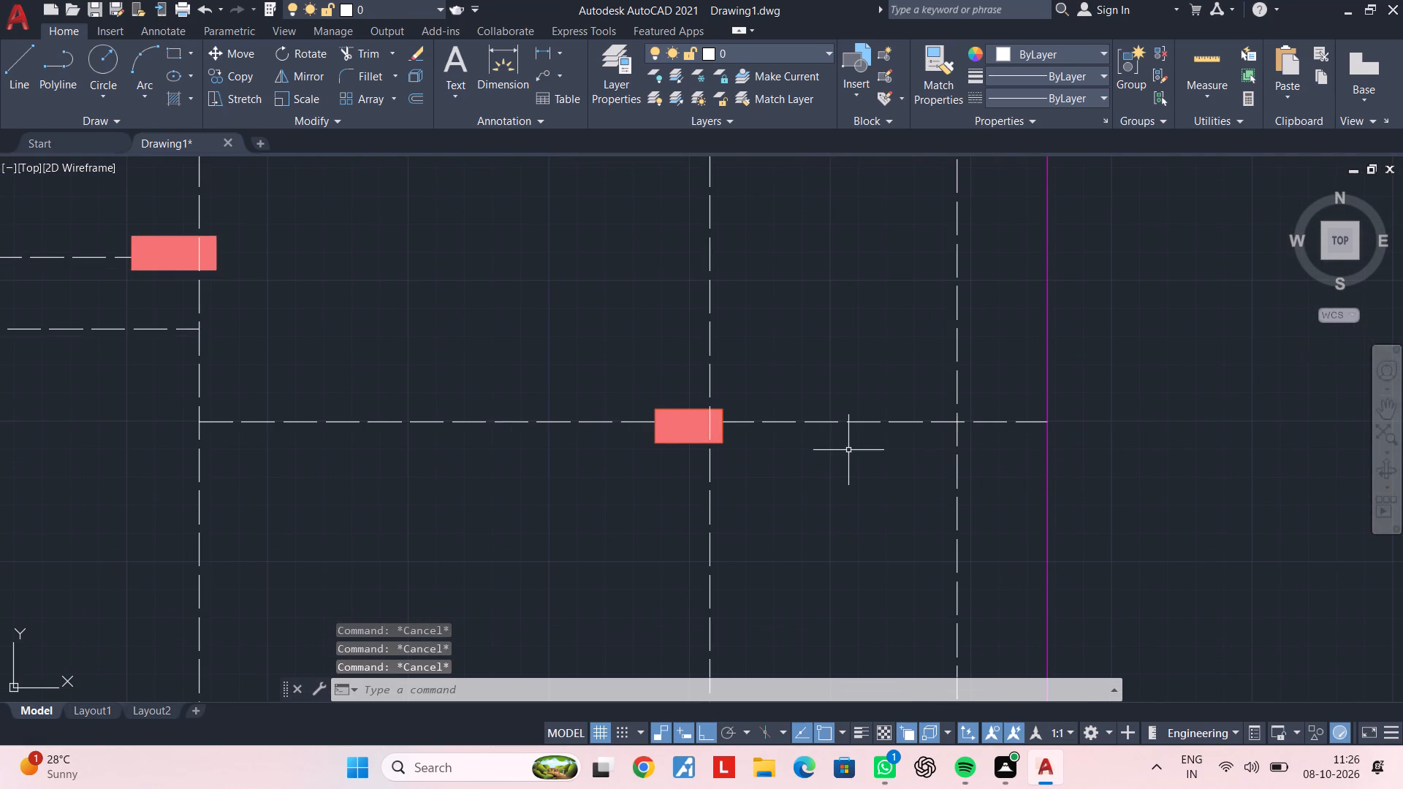
Draw a horizontal line from the east boundary through the middle east column to the vertical centreline of the wide column.
key("l")
key("space")
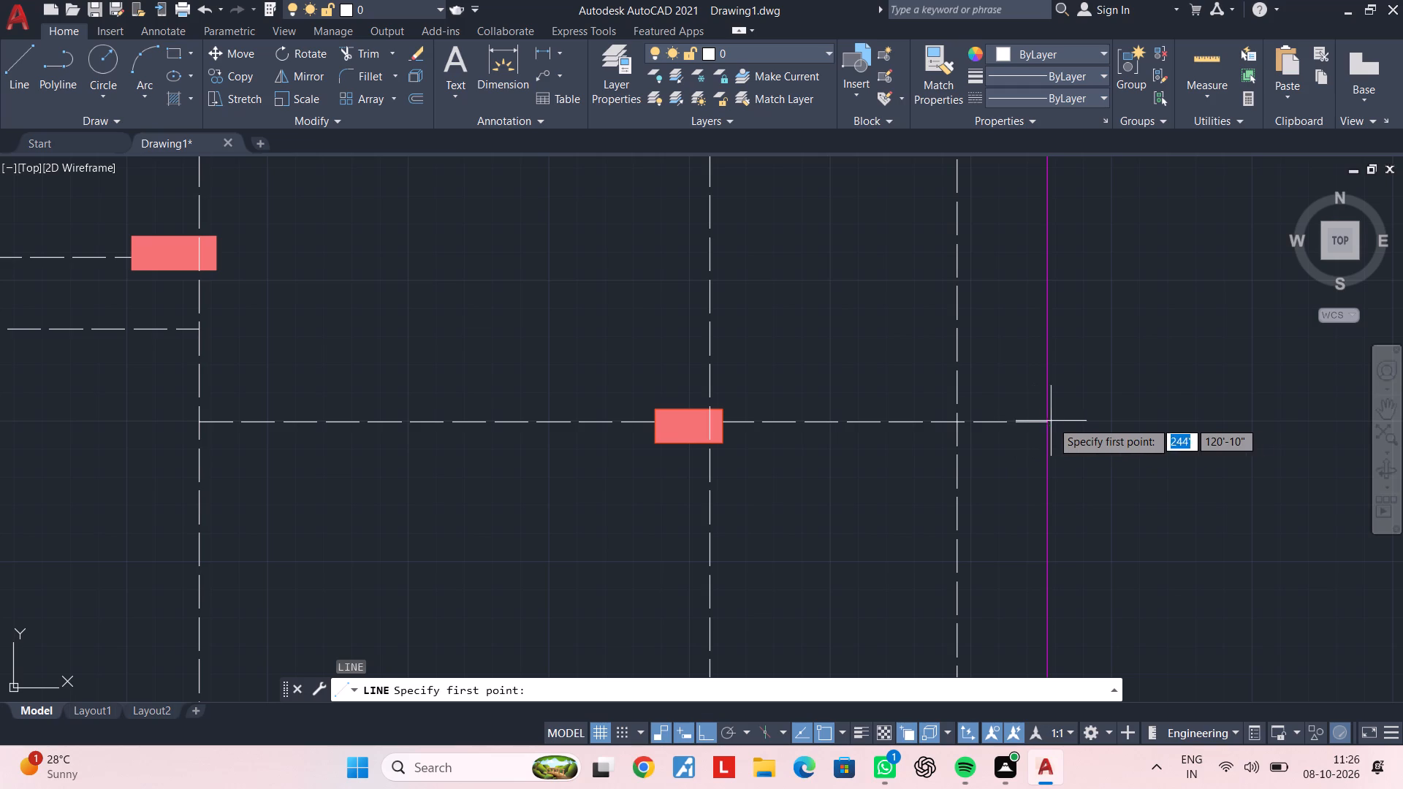
left_click(1048, 422)
middle_click_drag(649, 435, 780, 419)
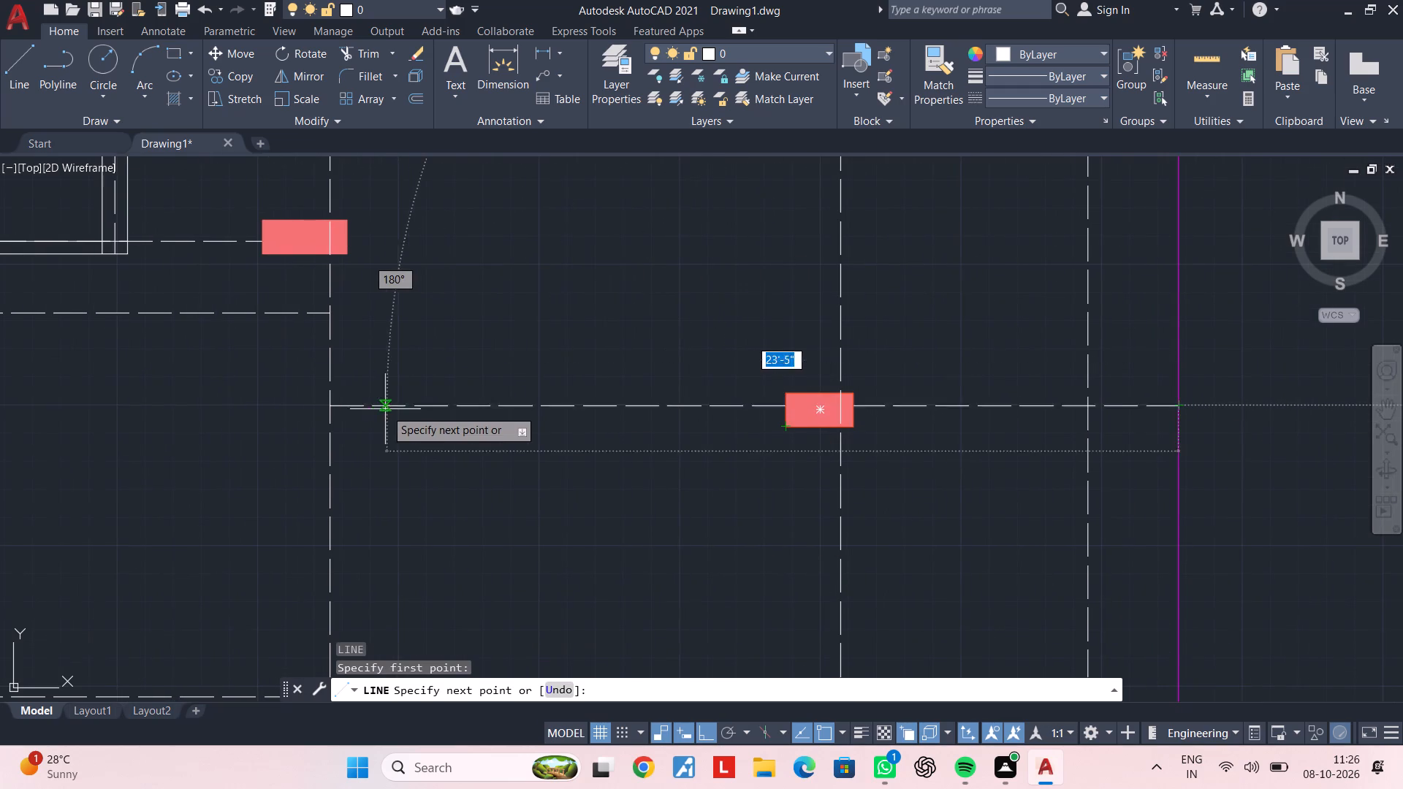
left_click(333, 408)
key("Escape")
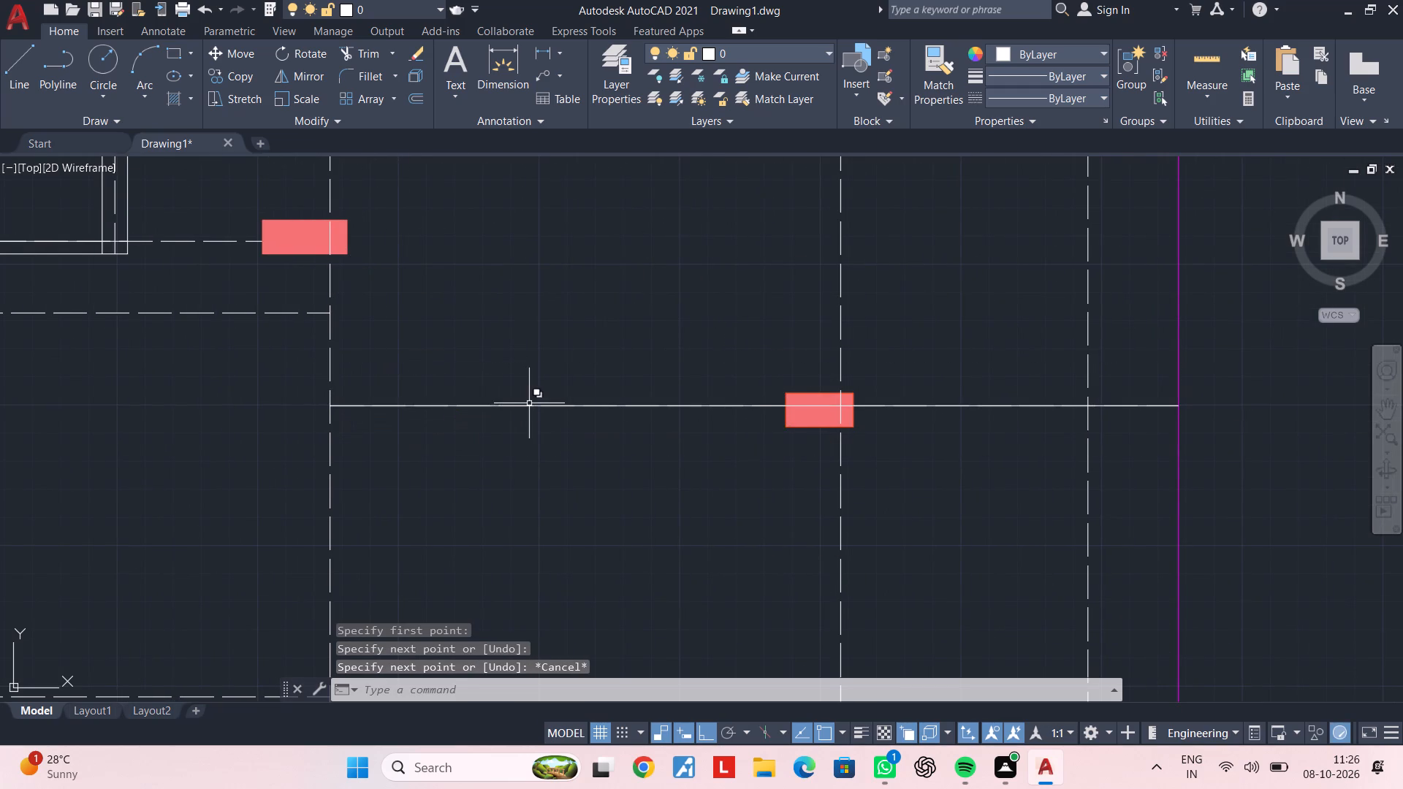
Erase the two old dashed segments on either side of the middle east column, beneath the new horizontal line.
left_click(536, 404)
left_click(585, 484)
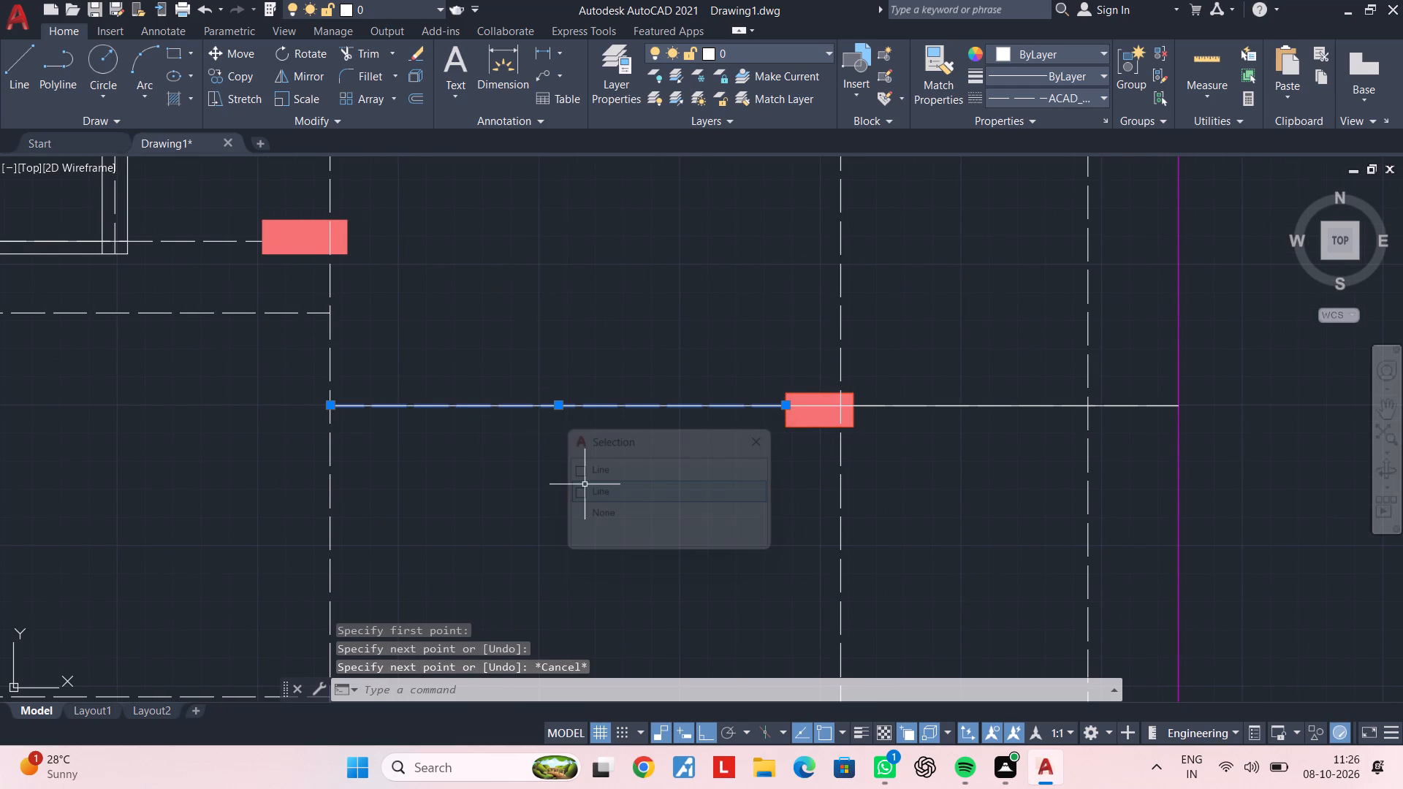
key("Delete")
left_click(933, 404)
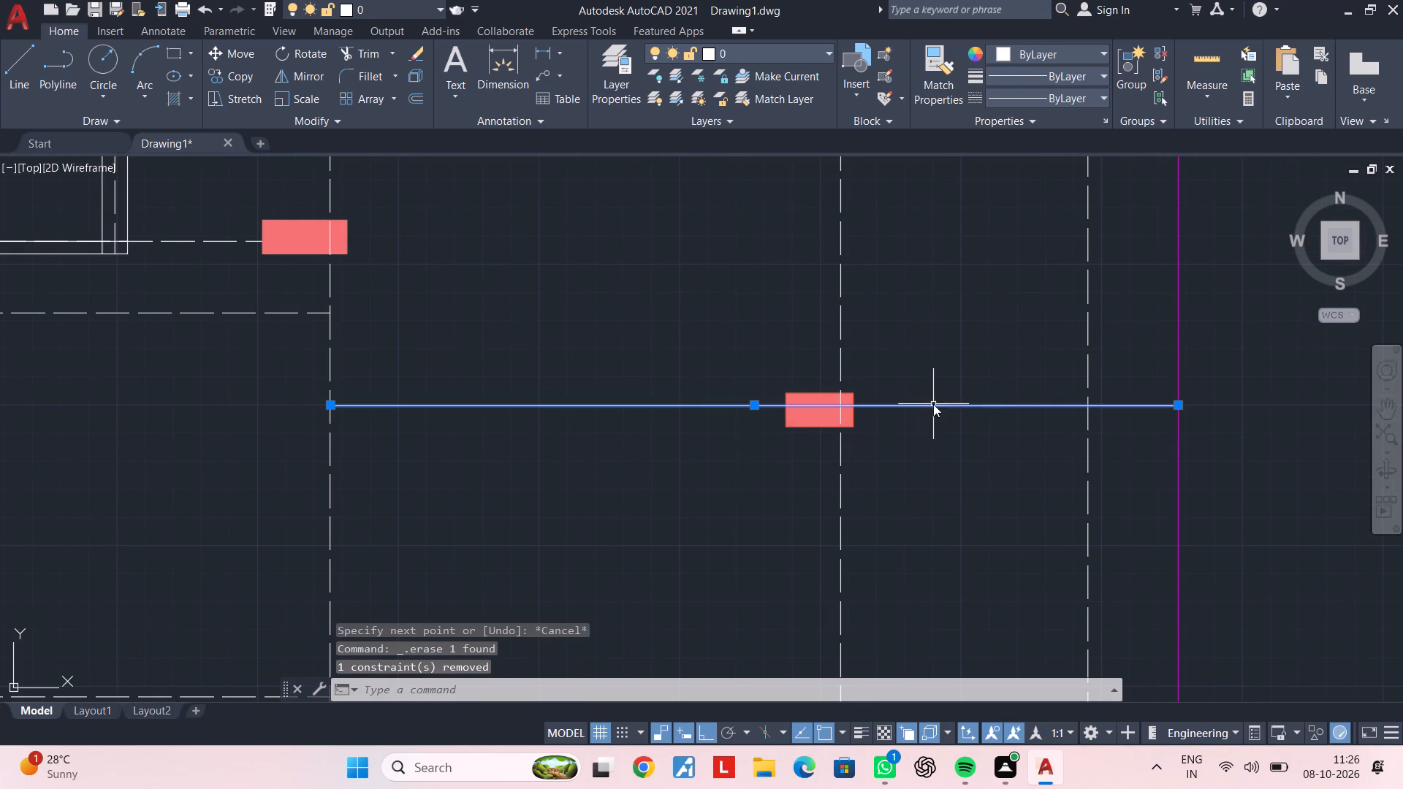
left_click(1008, 489)
key("Delete")
Match the properties of the vertical dashed line nearest the east boundary onto the new horizontal line.
middle_click_drag(959, 483, 942, 493)
key("Escape")
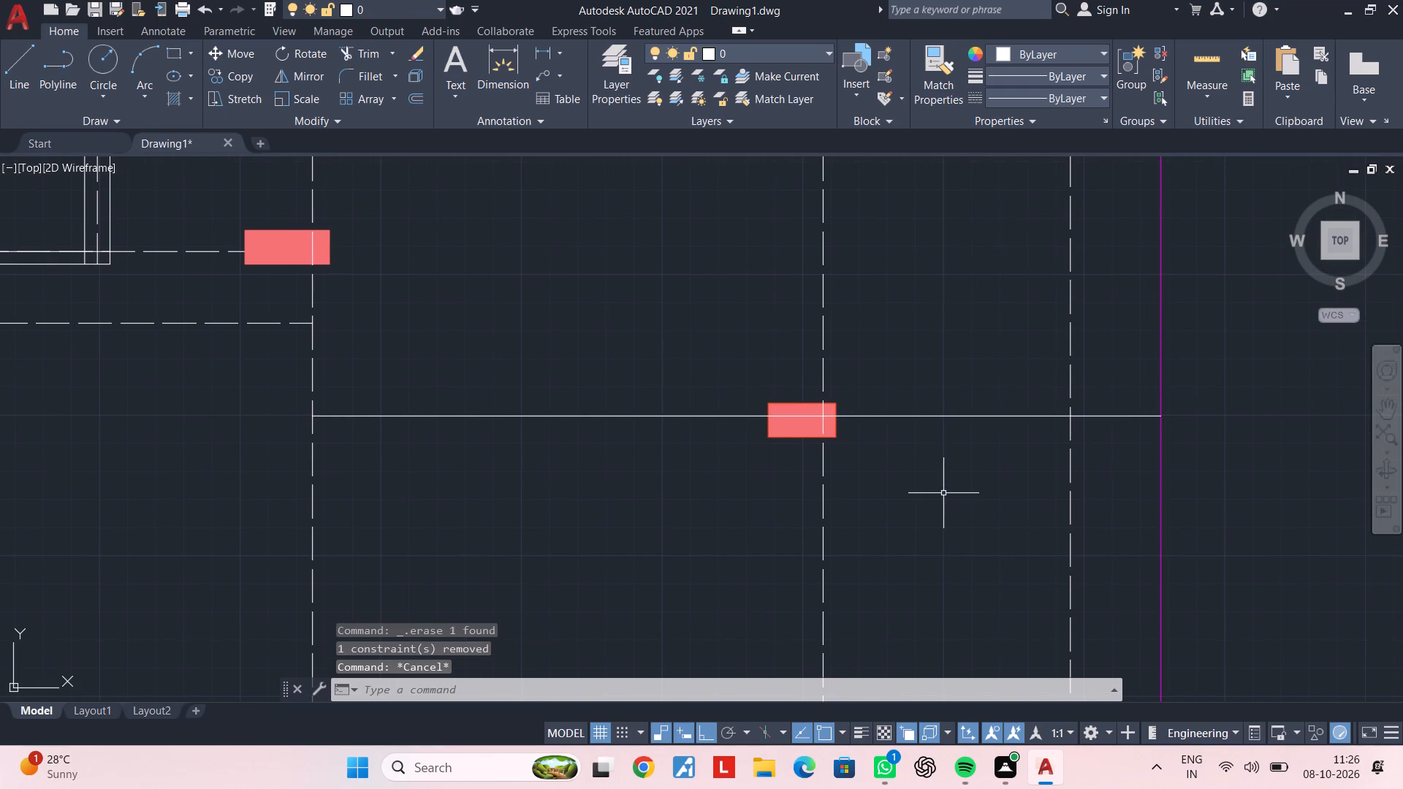
key("m")
type("a")
key("space")
left_click(1071, 454)
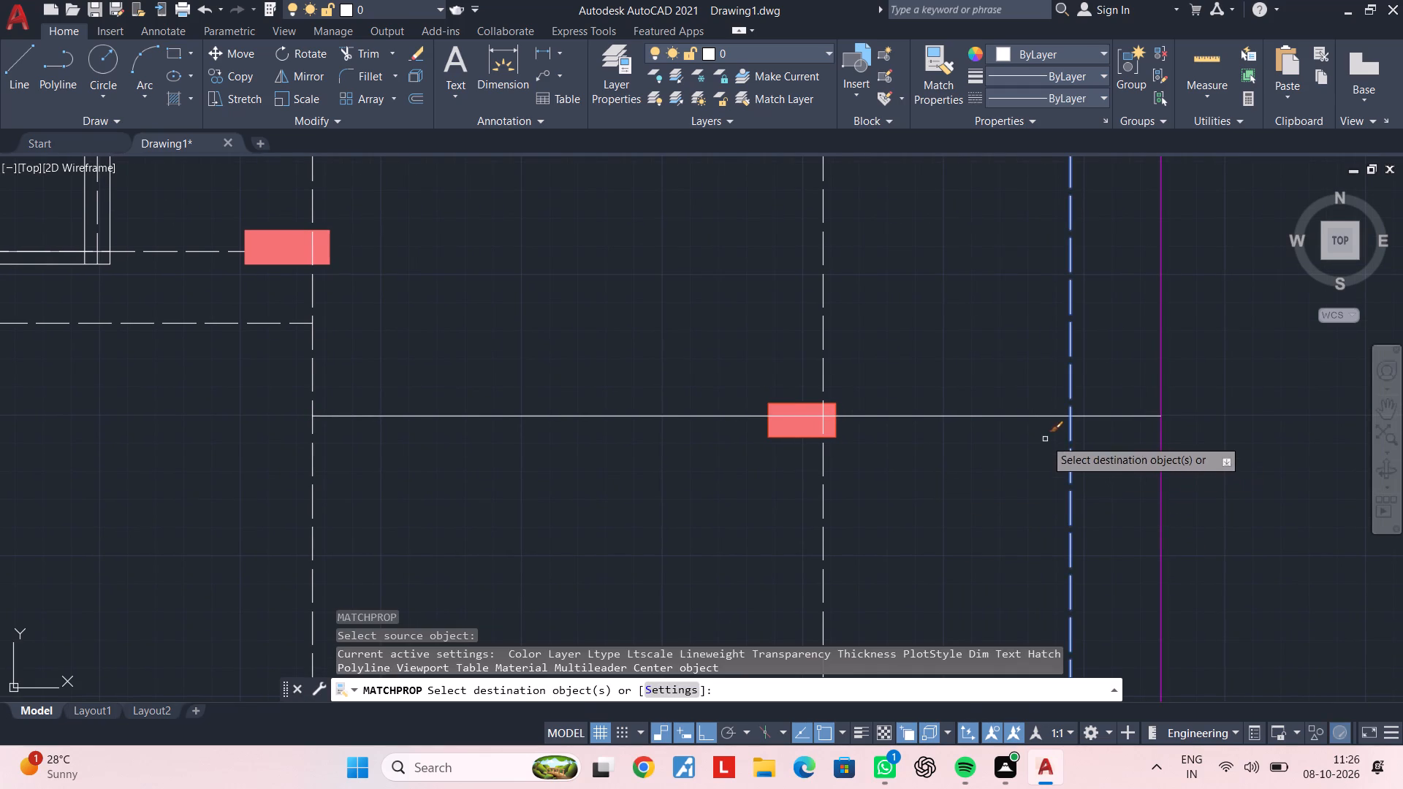
left_click(1042, 418)
key("Escape")
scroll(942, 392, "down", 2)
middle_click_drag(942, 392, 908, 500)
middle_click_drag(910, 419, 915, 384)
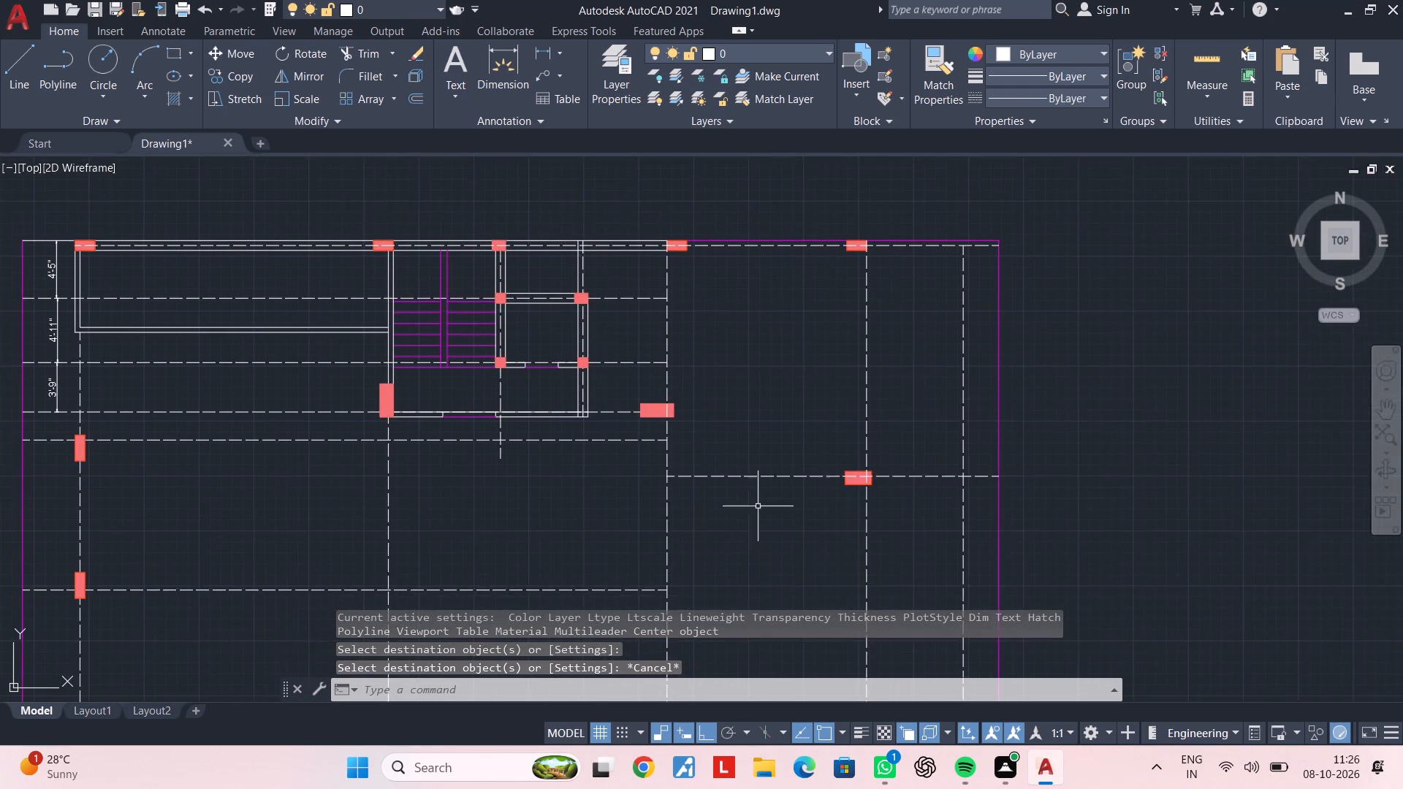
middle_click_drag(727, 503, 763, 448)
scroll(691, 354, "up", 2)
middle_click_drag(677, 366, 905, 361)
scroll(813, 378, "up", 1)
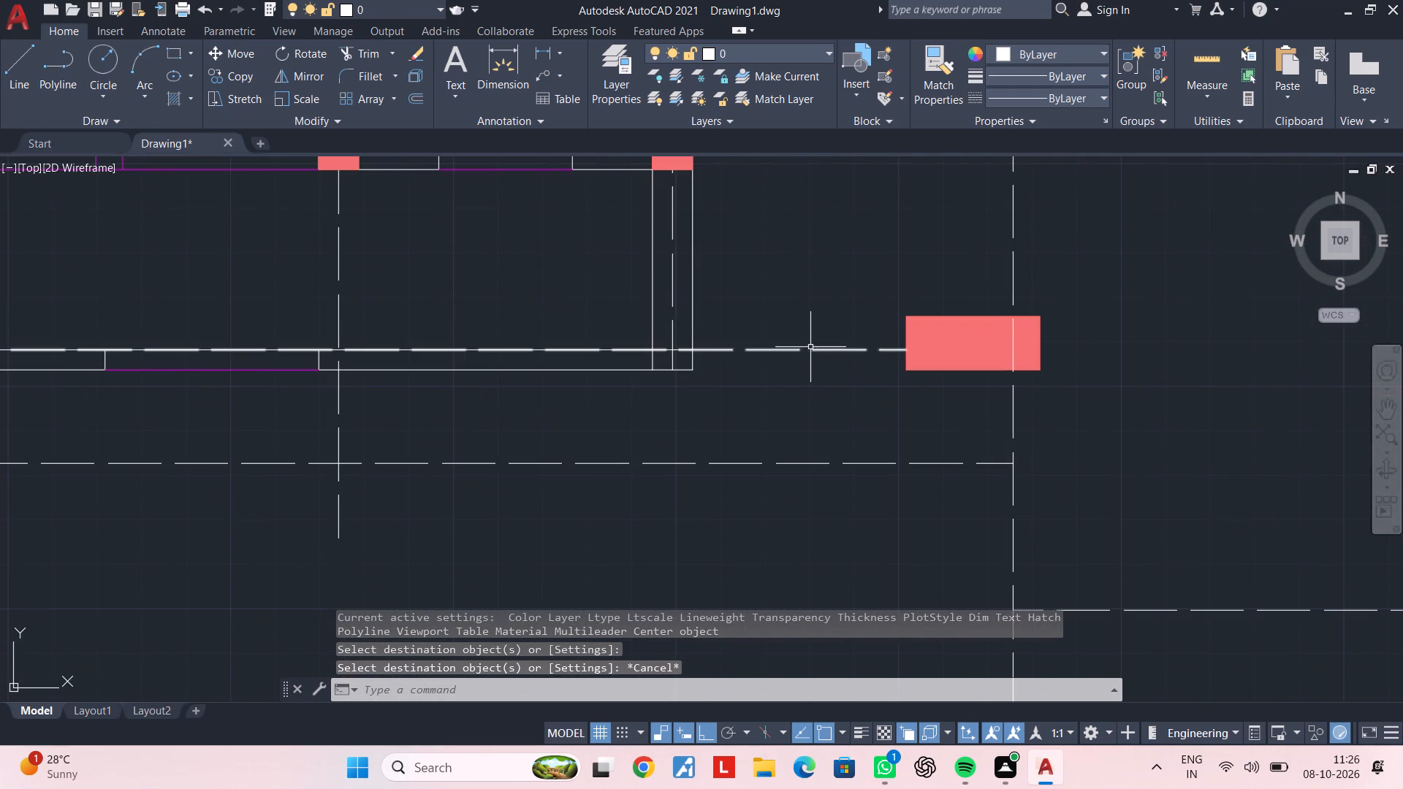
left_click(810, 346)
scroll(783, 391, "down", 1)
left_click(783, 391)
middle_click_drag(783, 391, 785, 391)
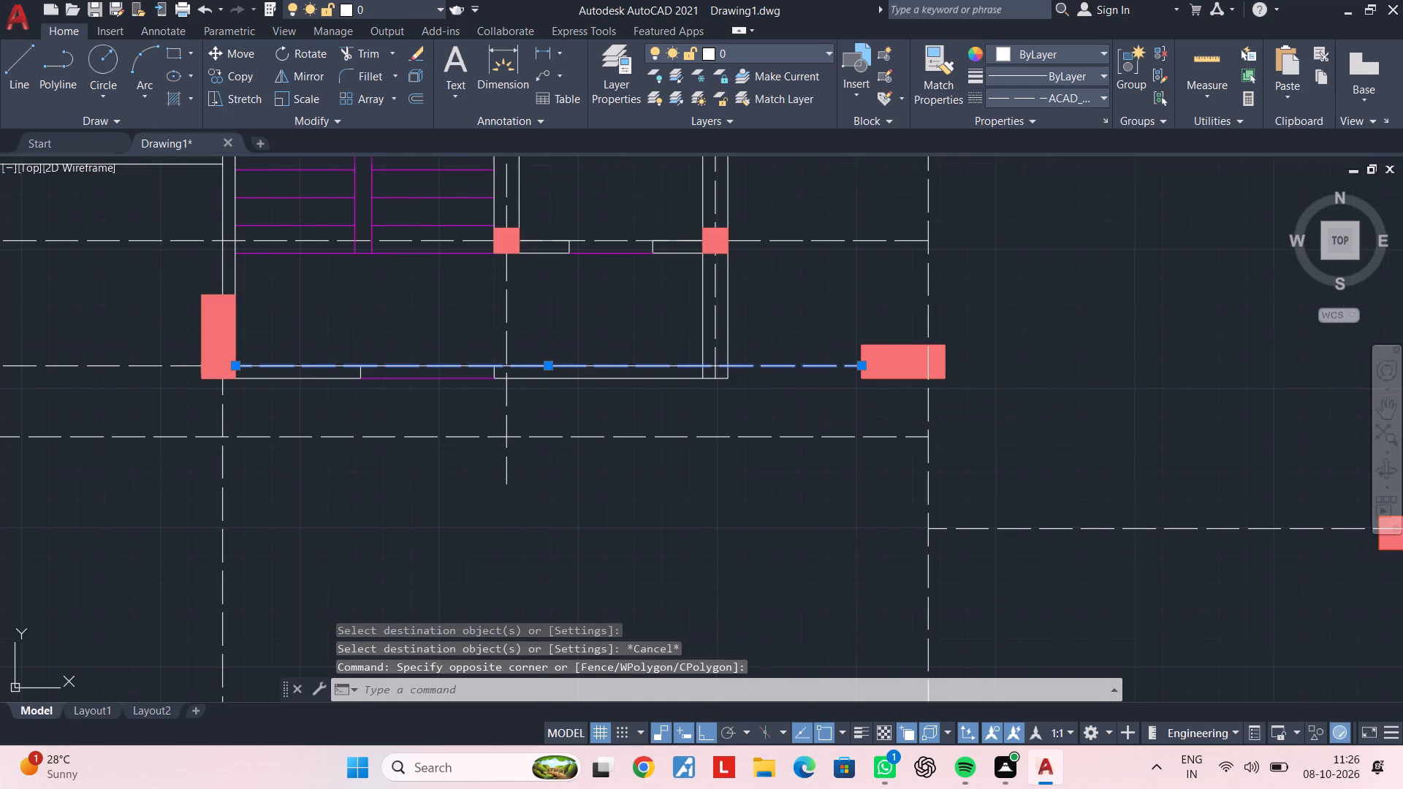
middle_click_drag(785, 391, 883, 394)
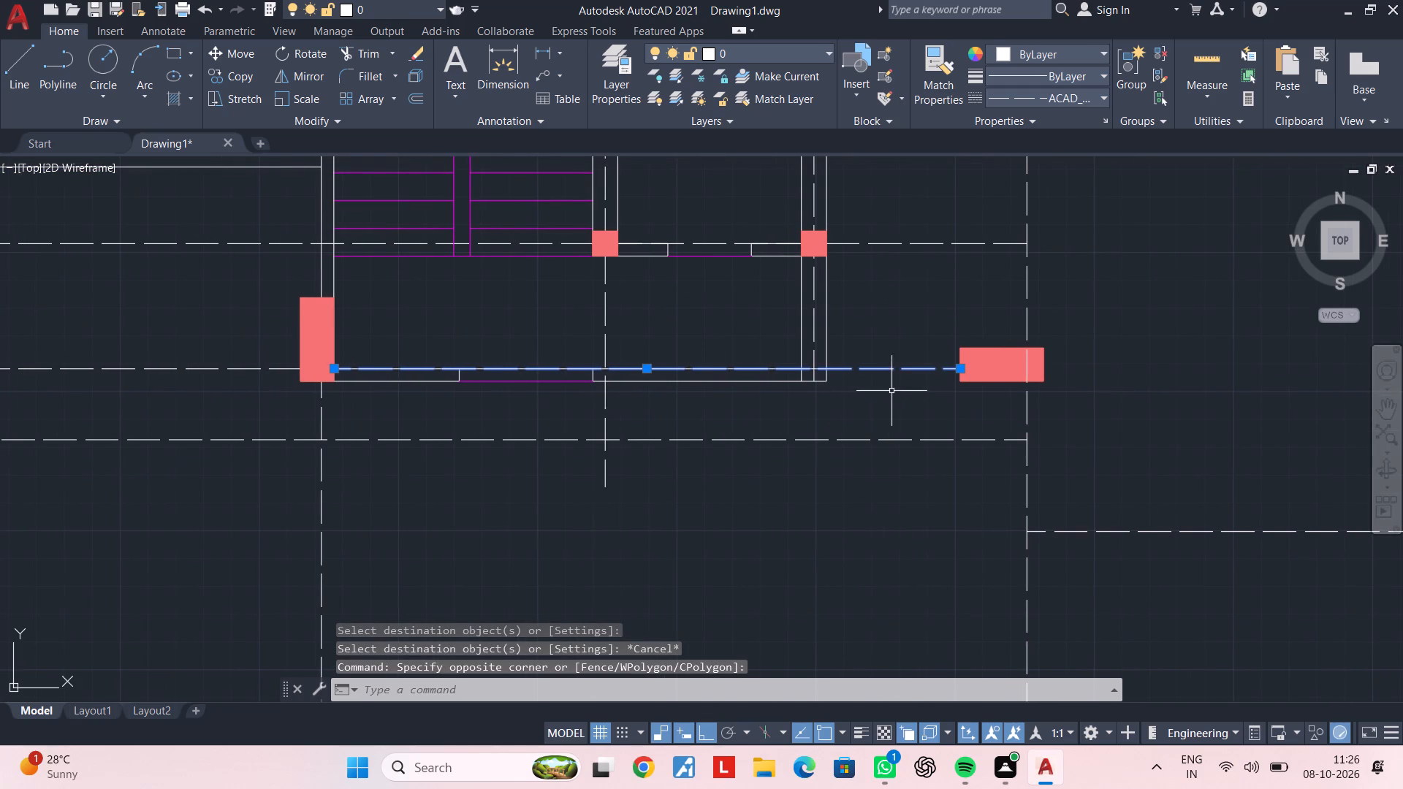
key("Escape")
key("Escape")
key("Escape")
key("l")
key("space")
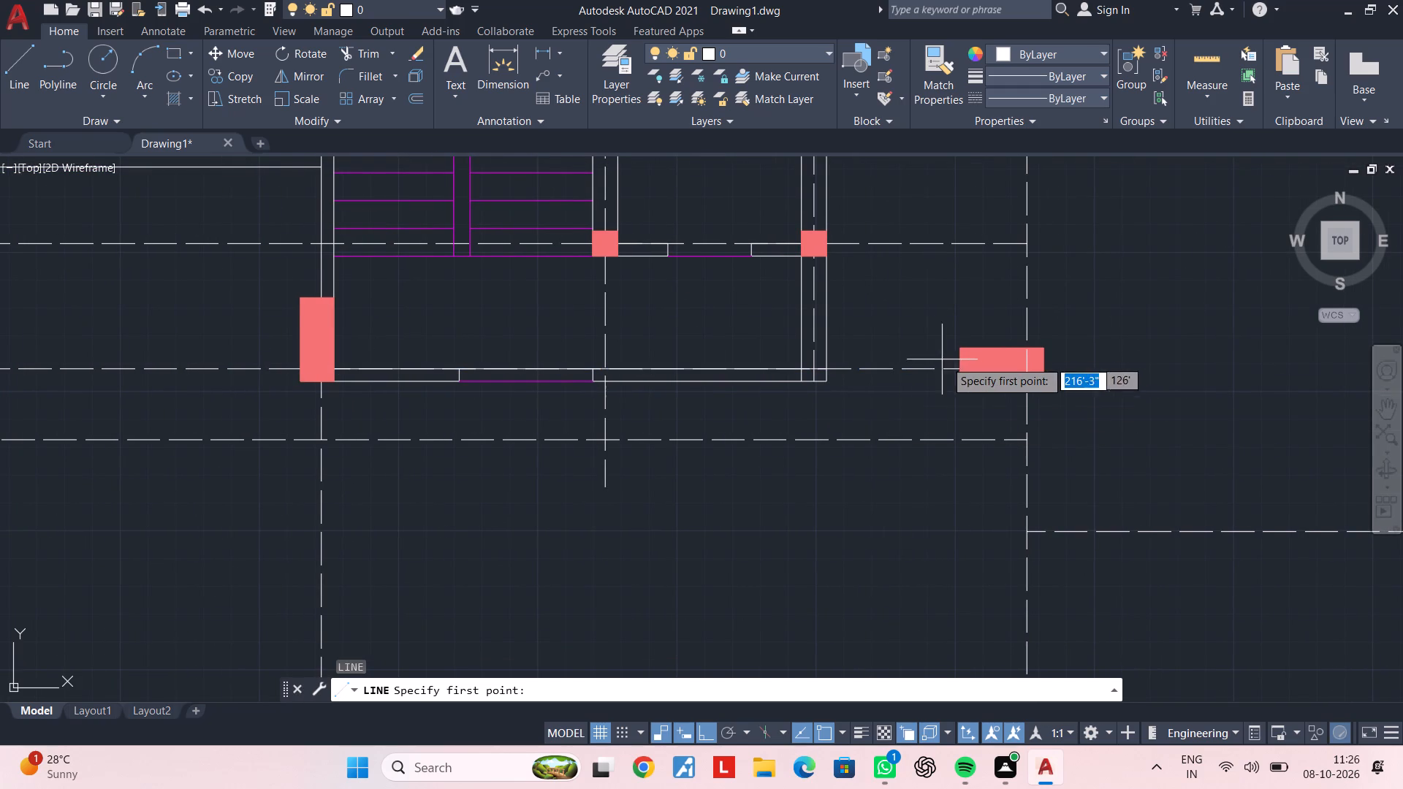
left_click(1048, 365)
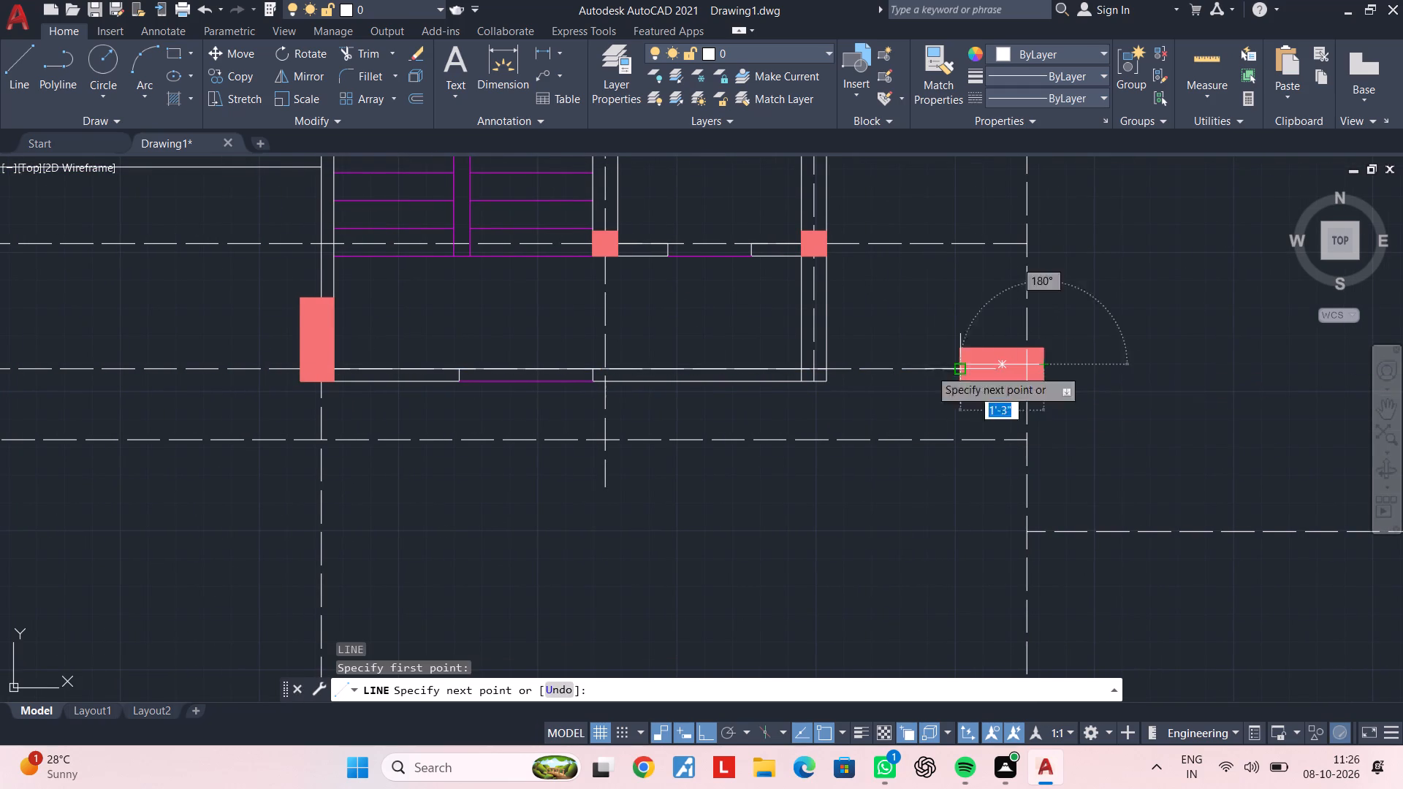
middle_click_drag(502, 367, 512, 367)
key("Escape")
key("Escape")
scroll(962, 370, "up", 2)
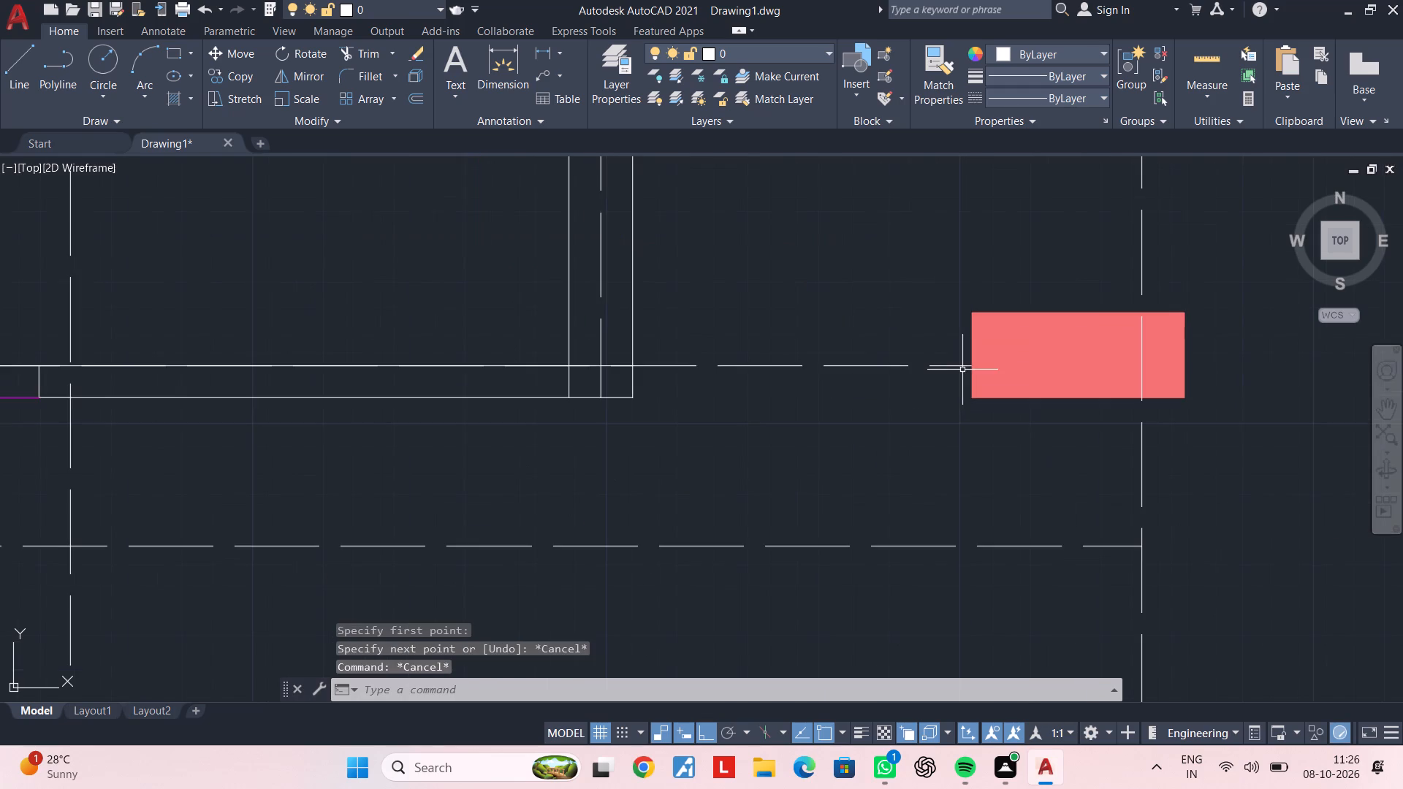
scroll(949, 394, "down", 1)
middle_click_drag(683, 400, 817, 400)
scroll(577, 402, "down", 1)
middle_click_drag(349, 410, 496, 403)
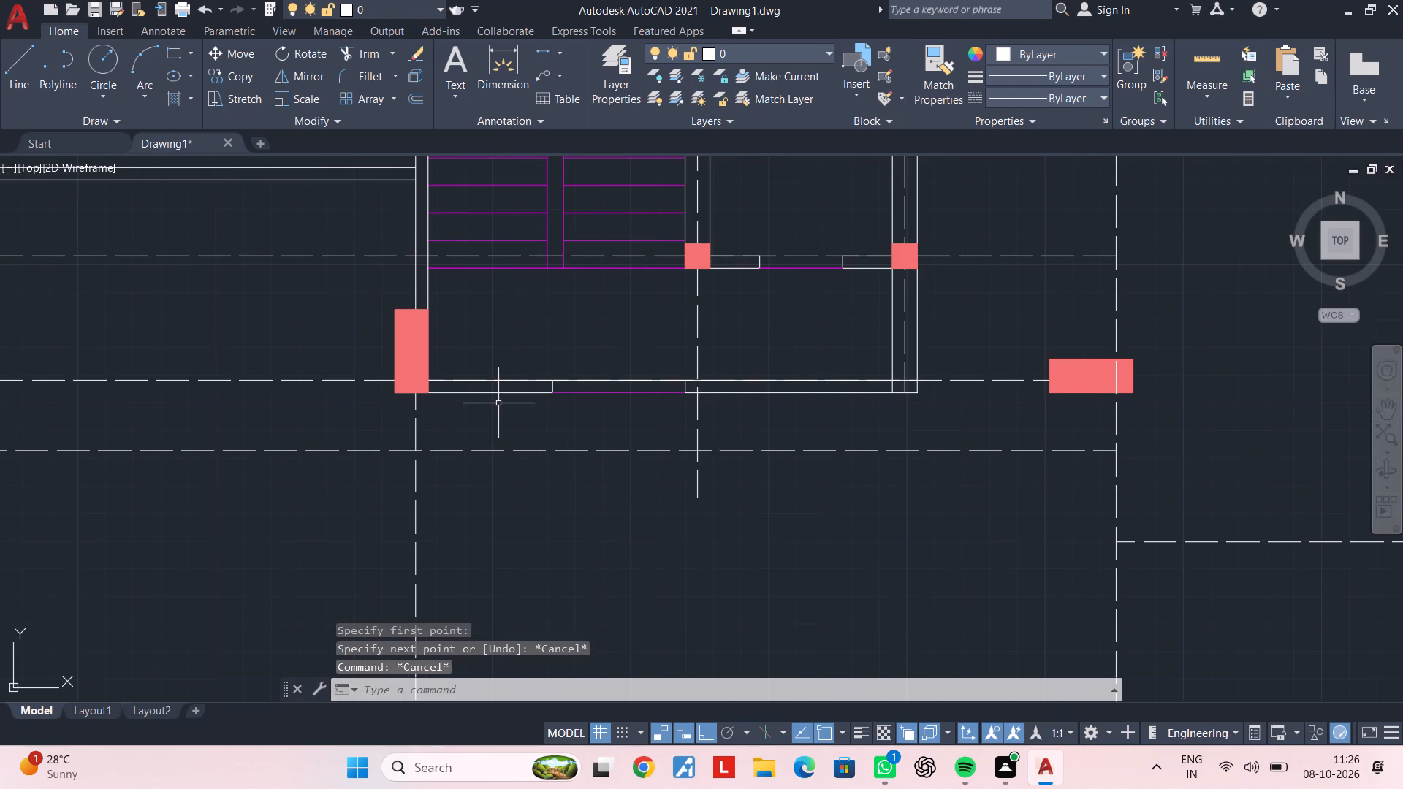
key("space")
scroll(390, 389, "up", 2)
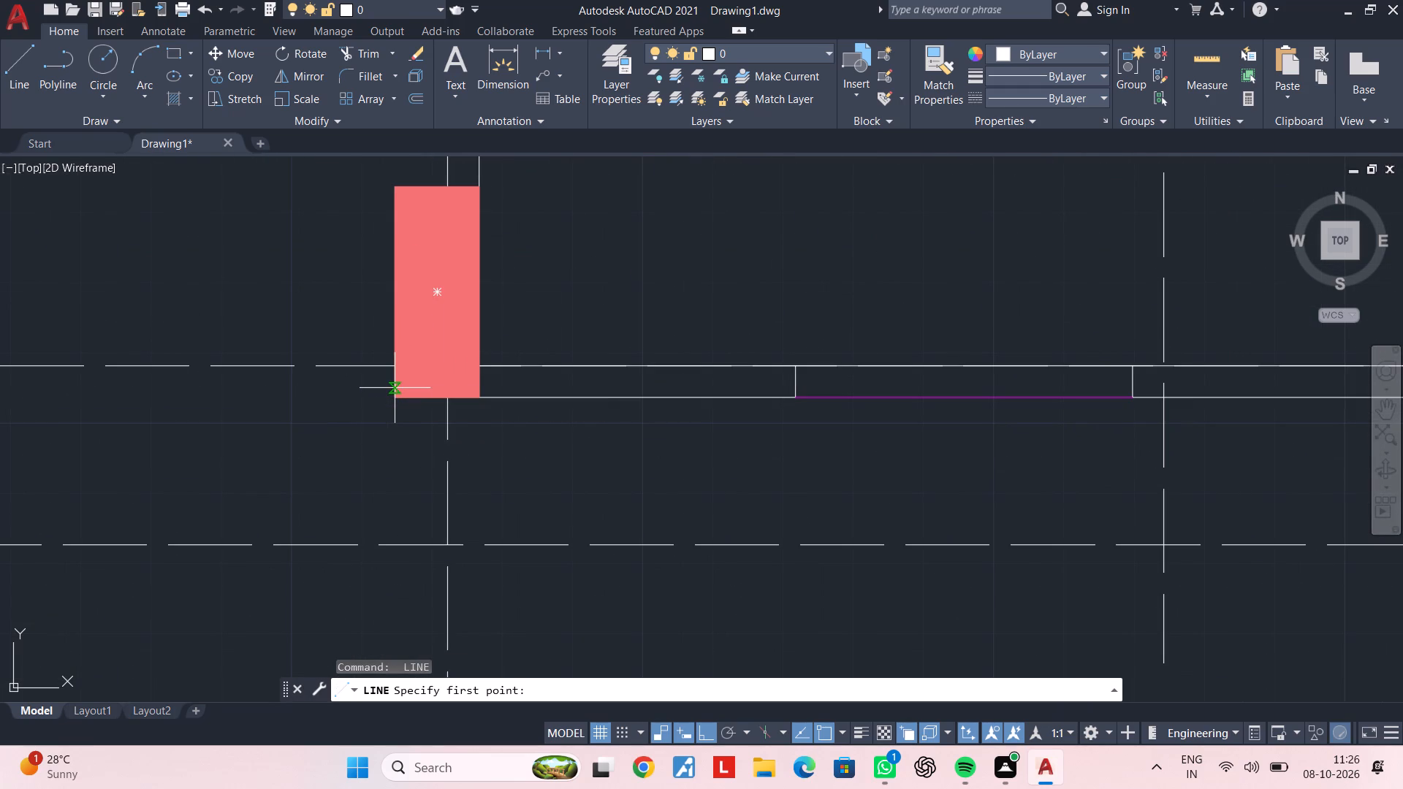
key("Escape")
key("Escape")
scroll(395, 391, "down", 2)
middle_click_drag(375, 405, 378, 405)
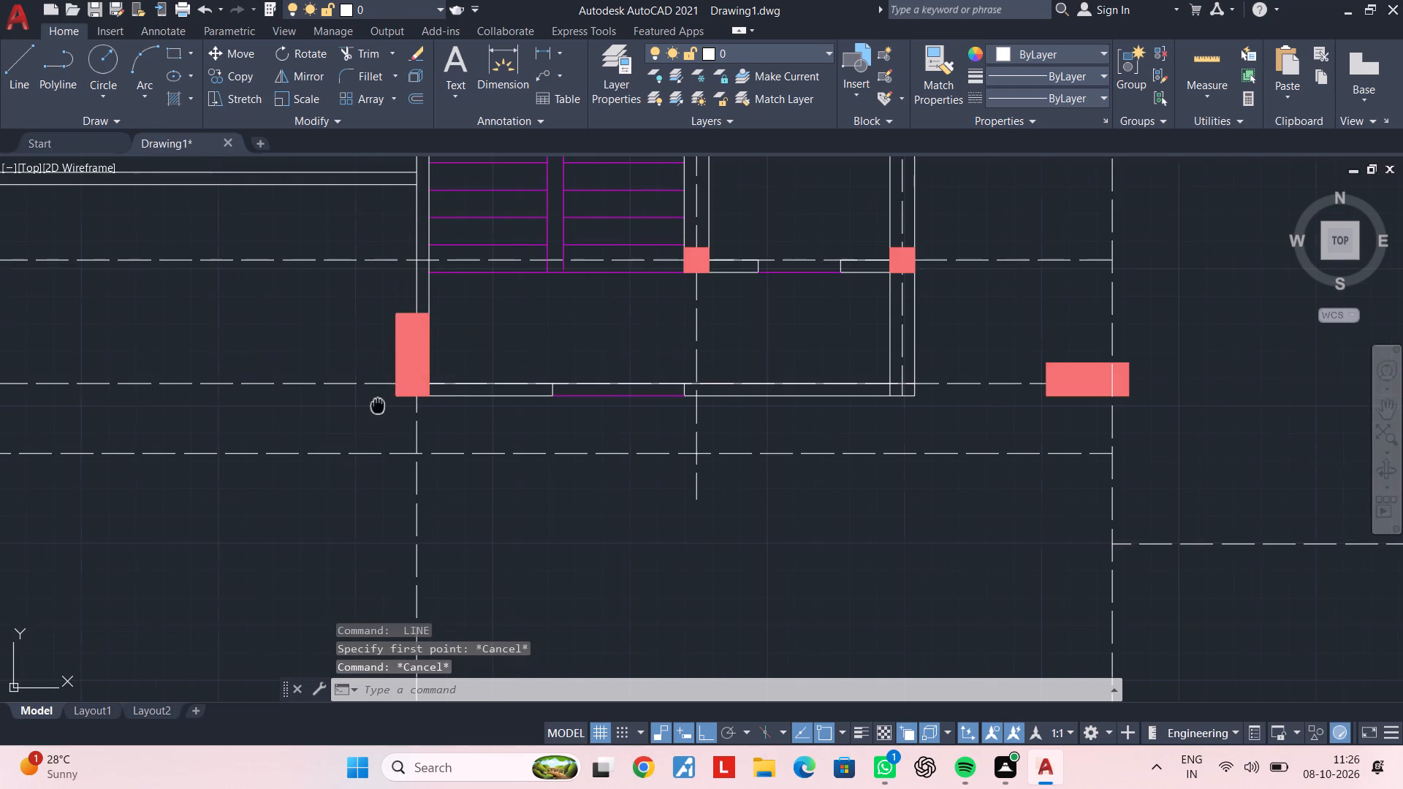
Draw a horizontal line from the west boundary along the staircase's south wall centreline to the east edge of the wide column.
middle_click_drag(378, 405, 596, 406)
scroll(392, 426, "down", 1)
middle_click_drag(497, 430, 673, 430)
middle_click_drag(655, 431, 479, 454)
scroll(564, 440, "up", 1)
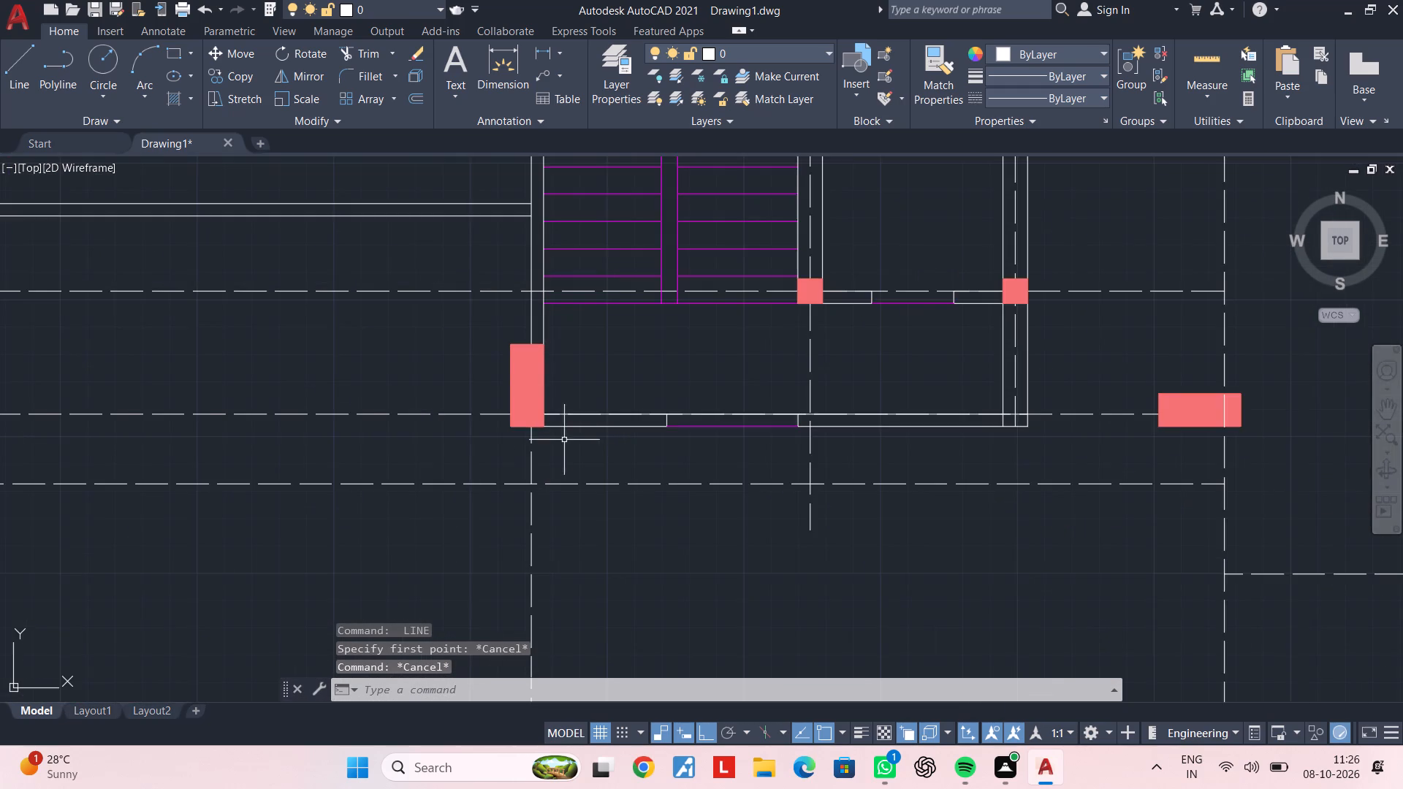
middle_click_drag(357, 454, 608, 449)
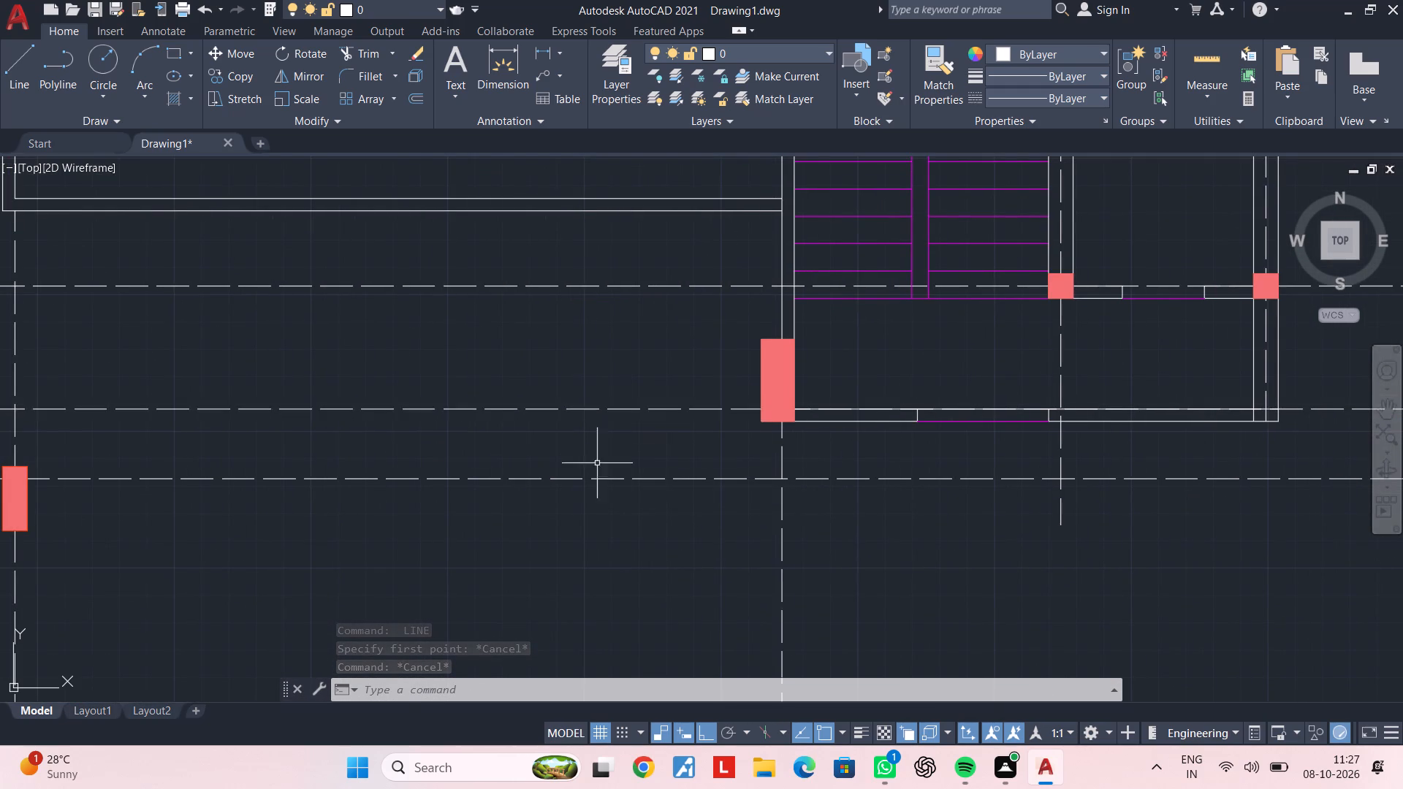
scroll(495, 461, "down", 1)
middle_click_drag(580, 454, 642, 451)
middle_click_drag(378, 442, 482, 442)
key("space")
scroll(354, 435, "up", 2)
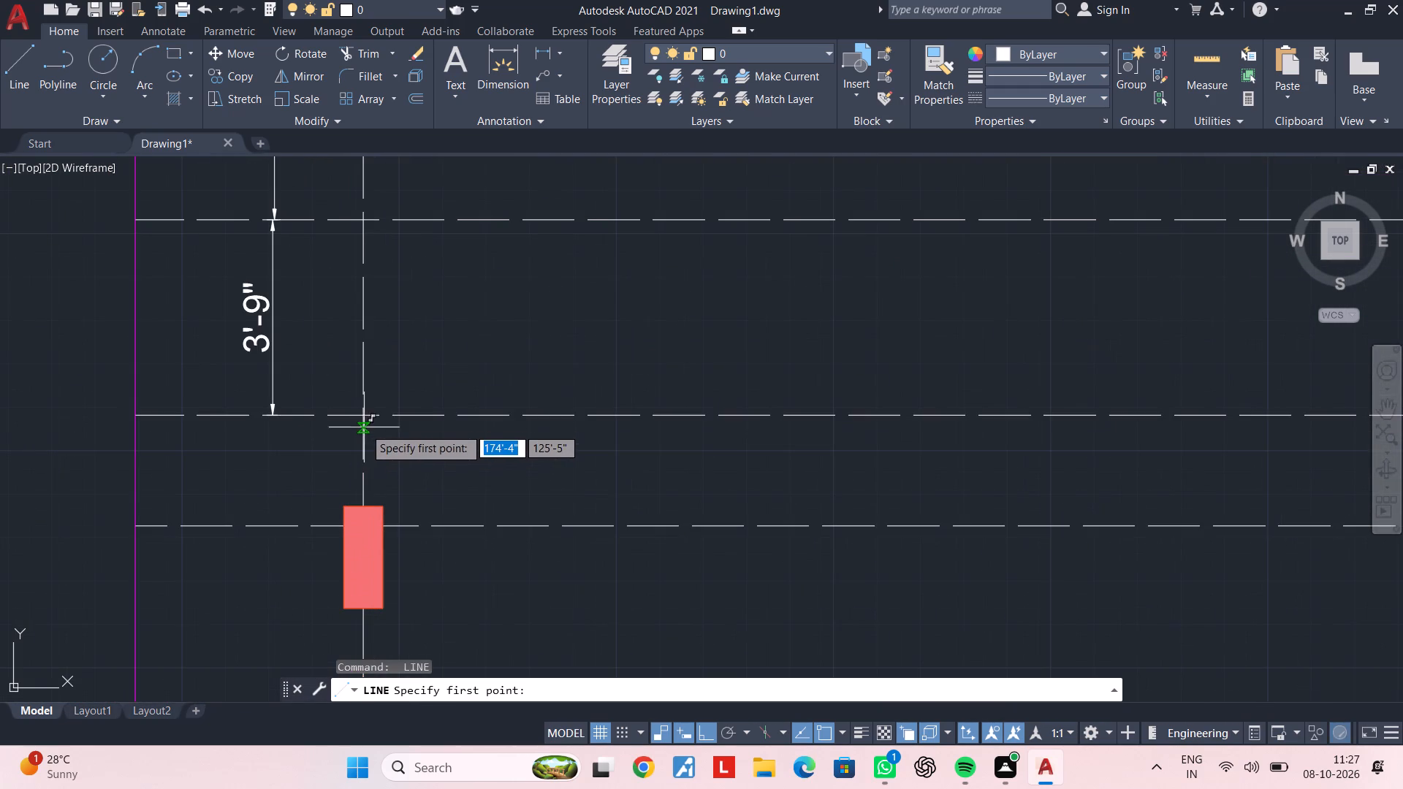
left_click(134, 416)
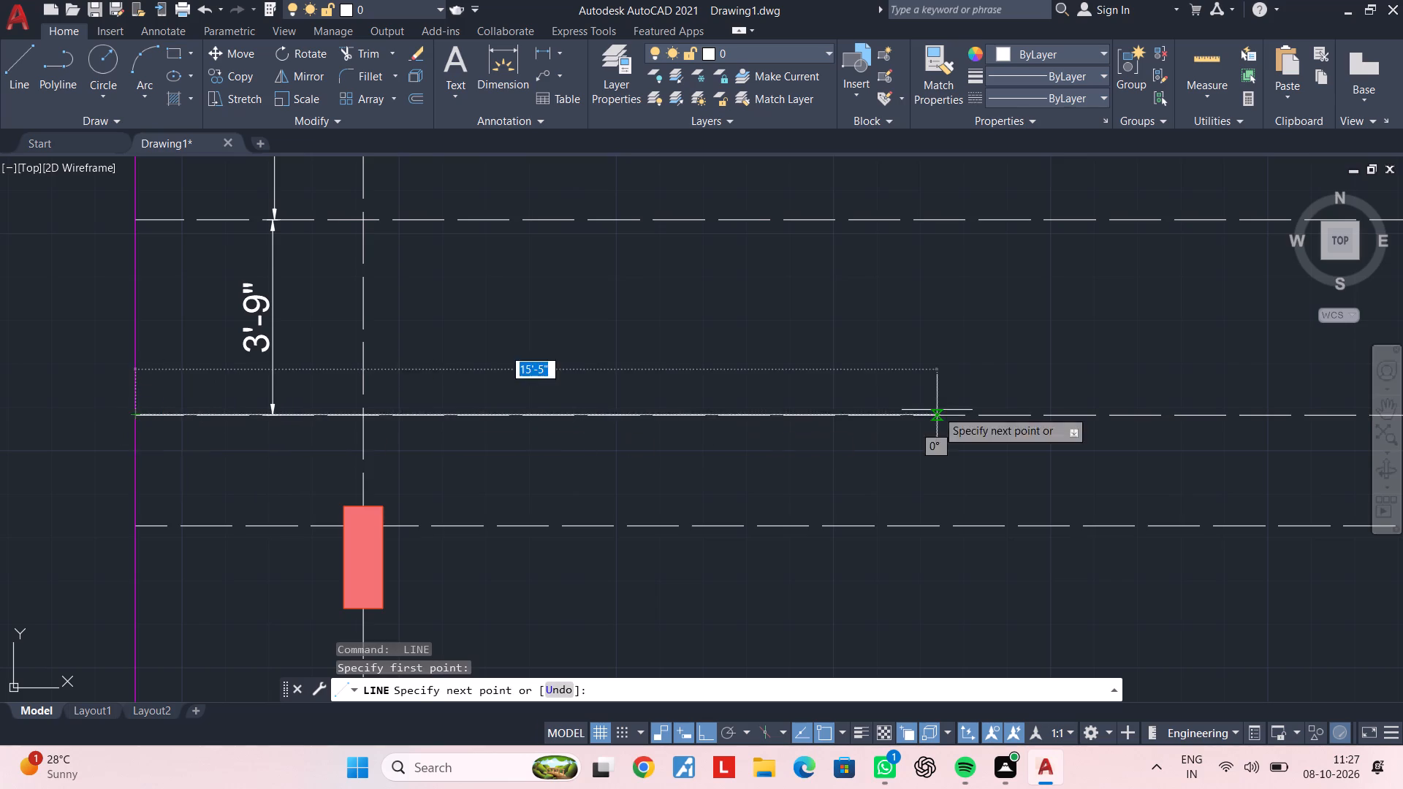
middle_click_drag(937, 410, 47, 464)
scroll(599, 464, "down", 1)
middle_click_drag(598, 464, 254, 469)
scroll(719, 474, "up", 1)
middle_click_drag(766, 471, 478, 479)
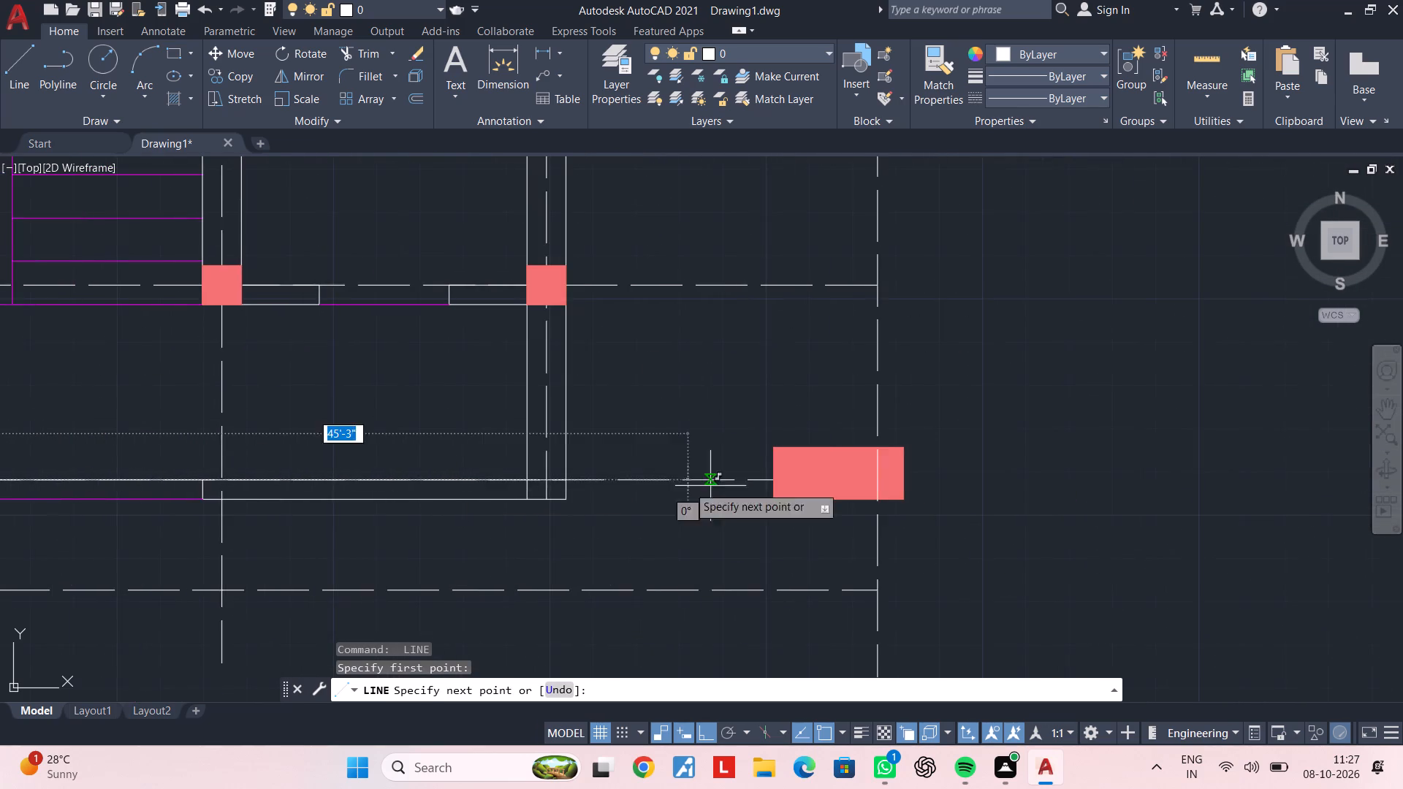
scroll(738, 486, "up", 2)
middle_click_drag(828, 473, 484, 471)
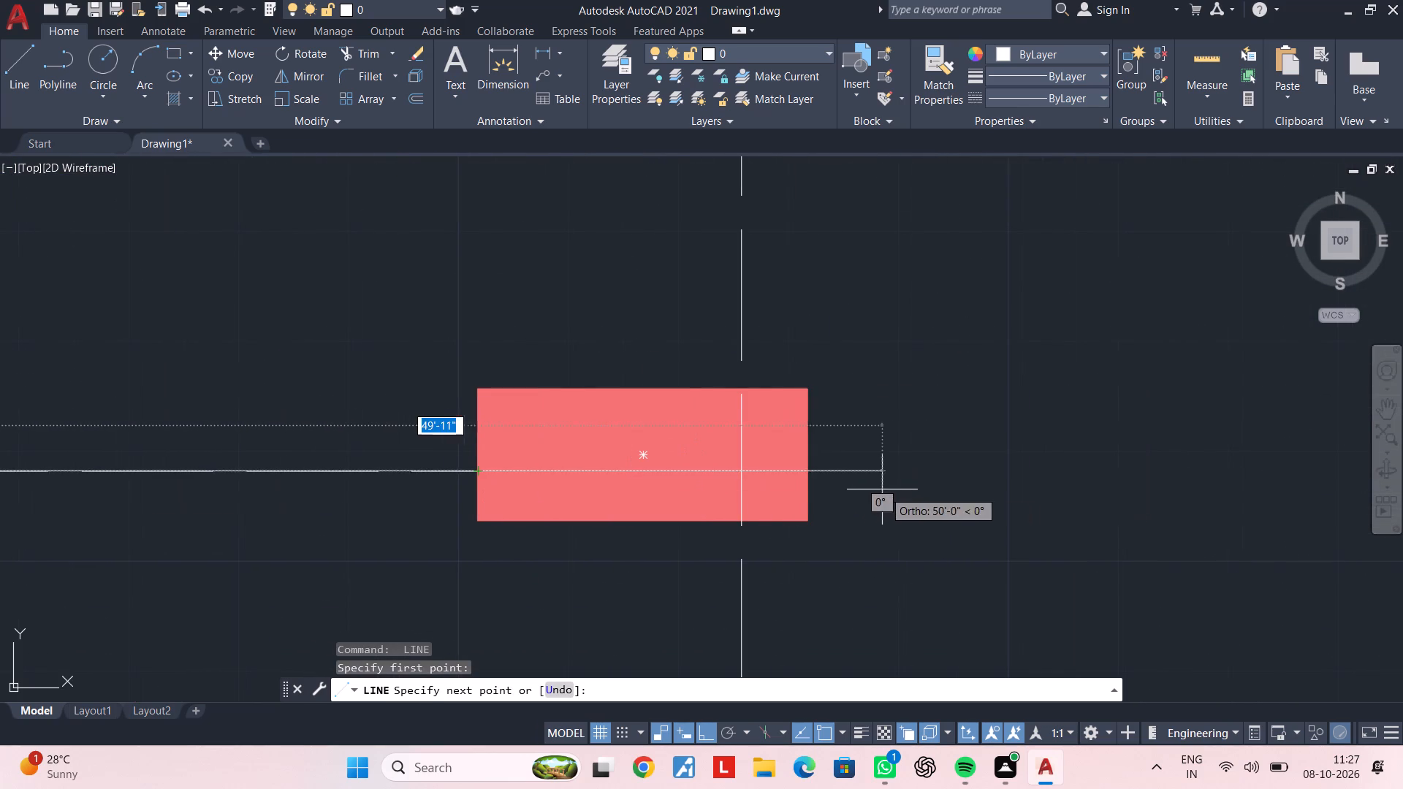
left_click(813, 473)
middle_click_drag(531, 517, 988, 514)
key("Escape")
key("Escape")
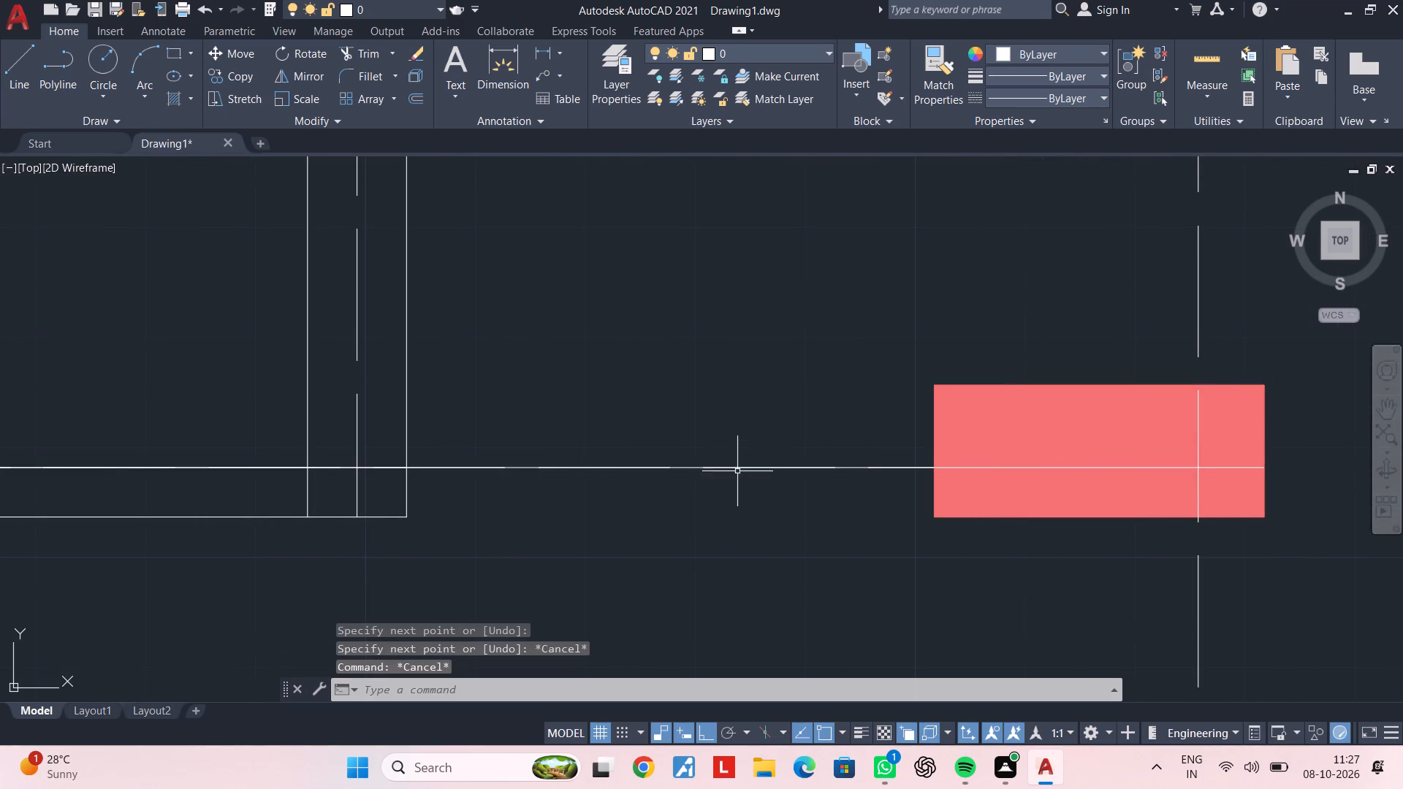
Erase the two old dashed segments and the overlapping solid wall line beneath the new horizontal line.
left_click(739, 468)
left_click(811, 553)
scroll(661, 554, "down", 1)
key("Delete")
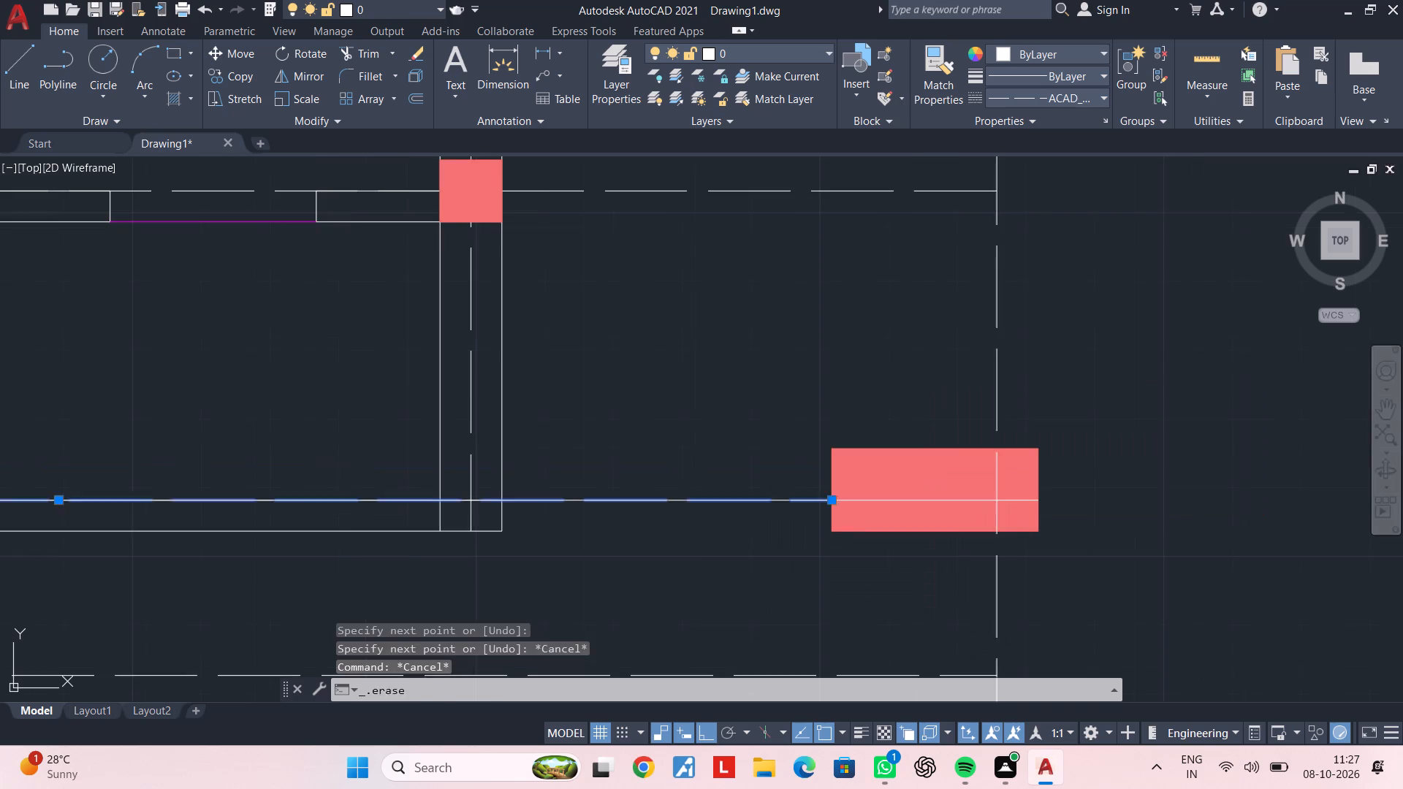
middle_click_drag(639, 552, 1165, 520)
left_click(903, 468)
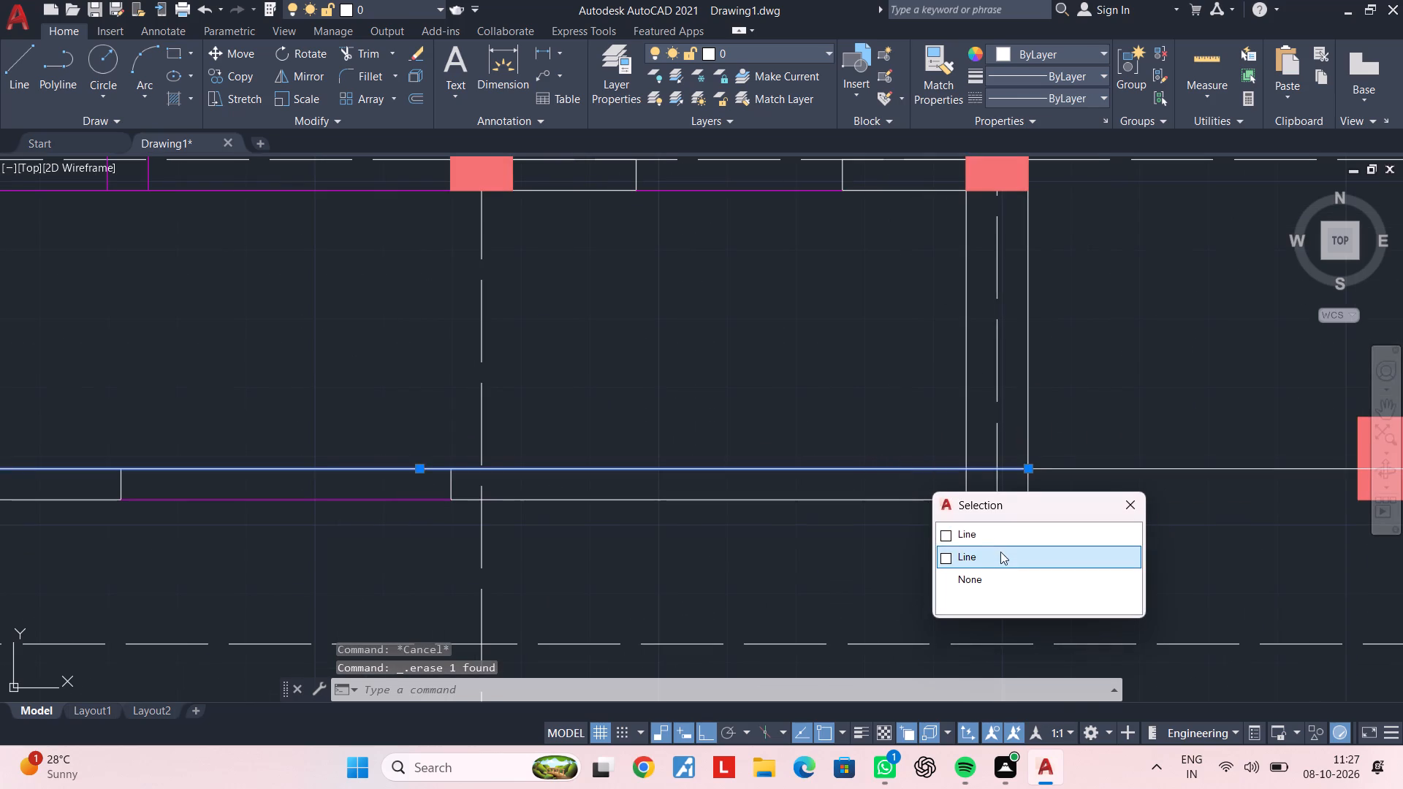
left_click(993, 549)
key("Delete")
middle_click_drag(751, 543, 1325, 519)
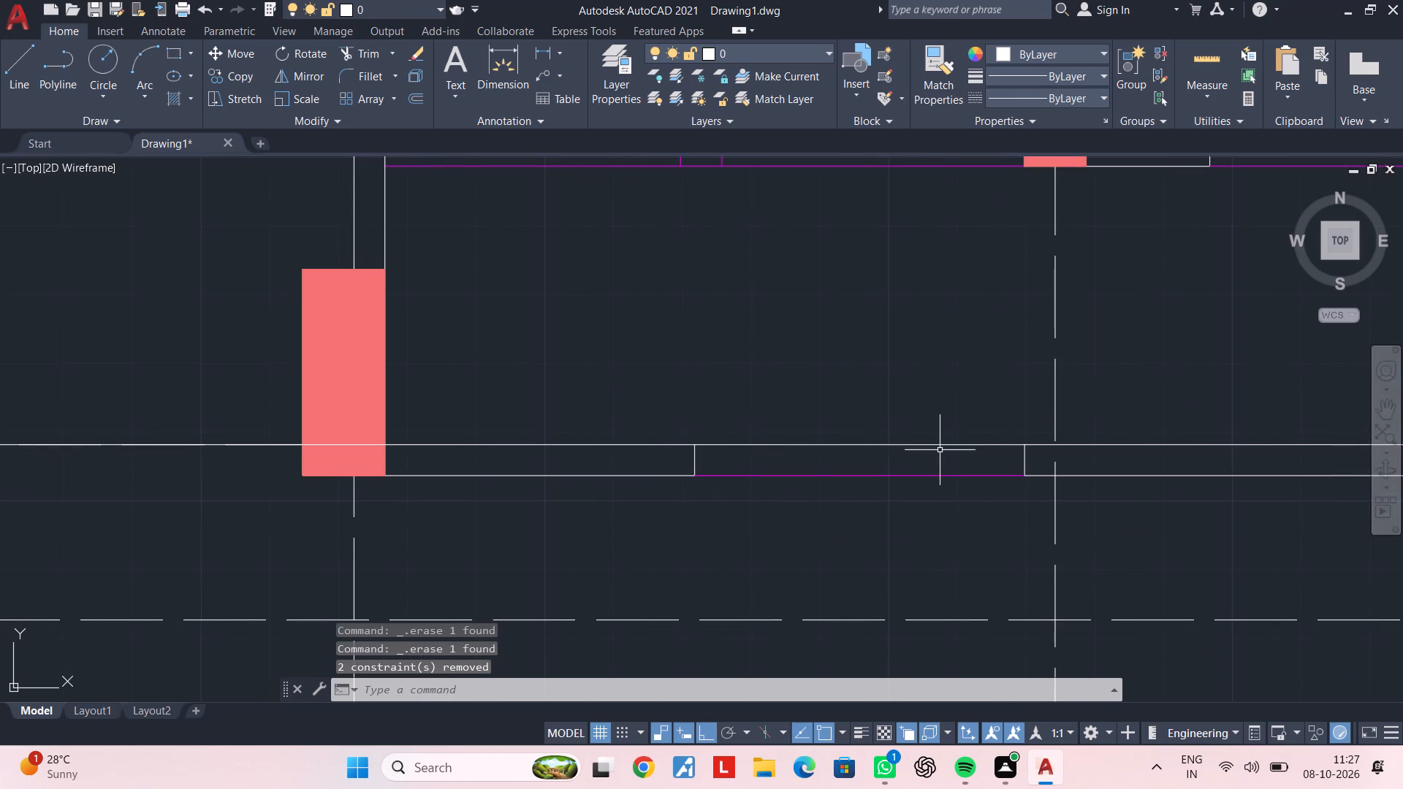
middle_click_drag(514, 454, 883, 454)
left_click(636, 444)
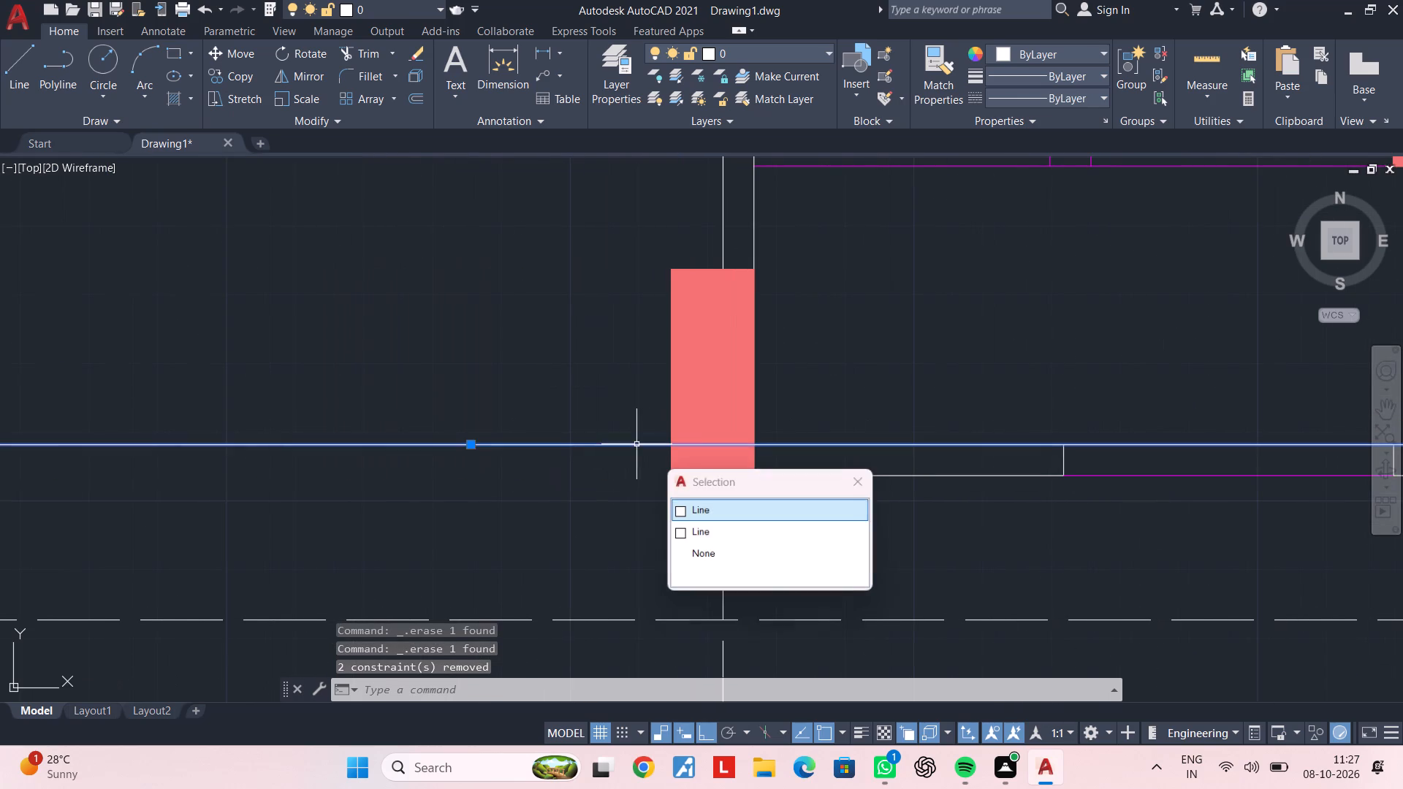
left_click(705, 531)
key("Delete")
scroll(582, 522, "down", 2)
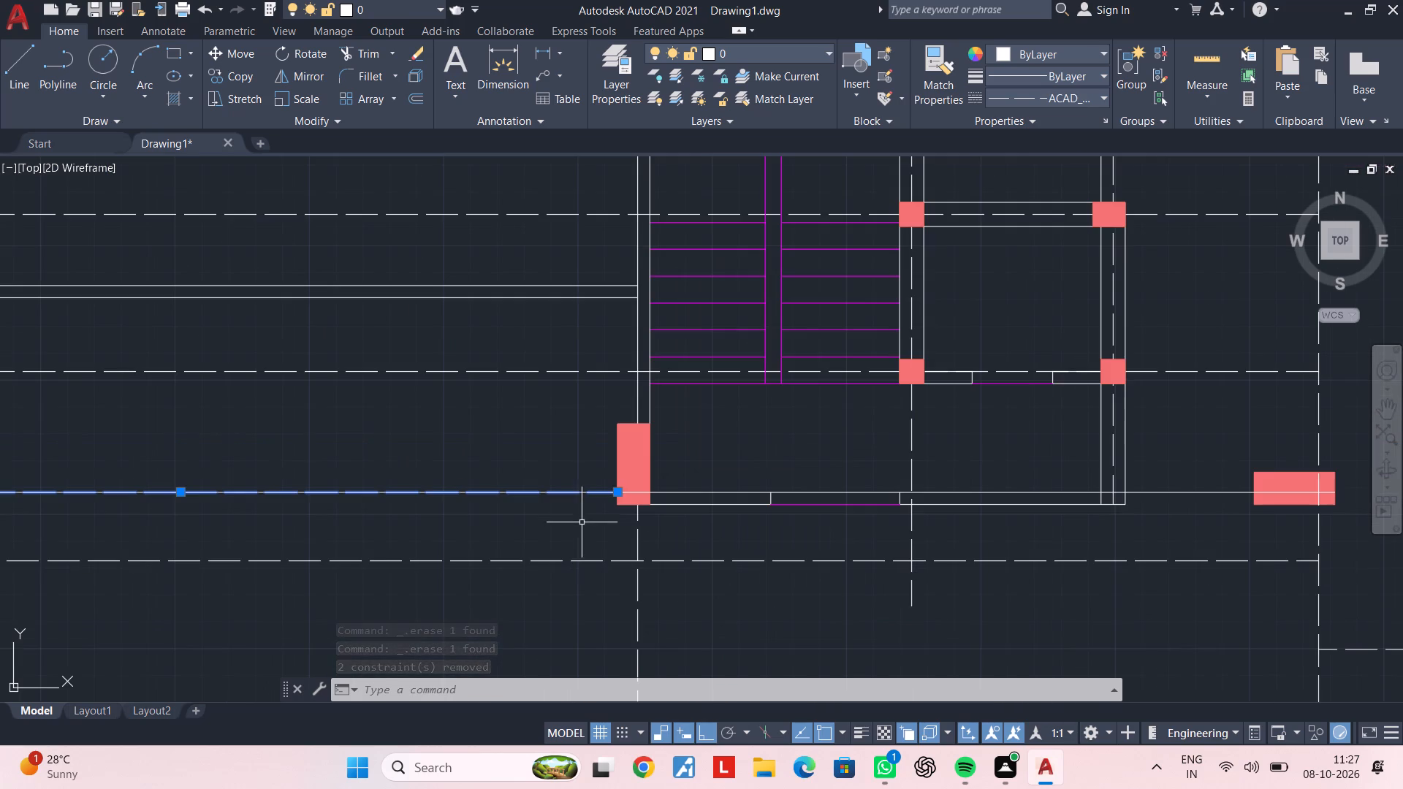
key("Delete")
Match the properties of the dashed horizontal centreline just north onto the new horizontal line.
scroll(550, 523, "down", 2)
middle_click_drag(590, 523, 891, 501)
scroll(740, 506, "up", 2)
middle_click_drag(845, 500, 598, 513)
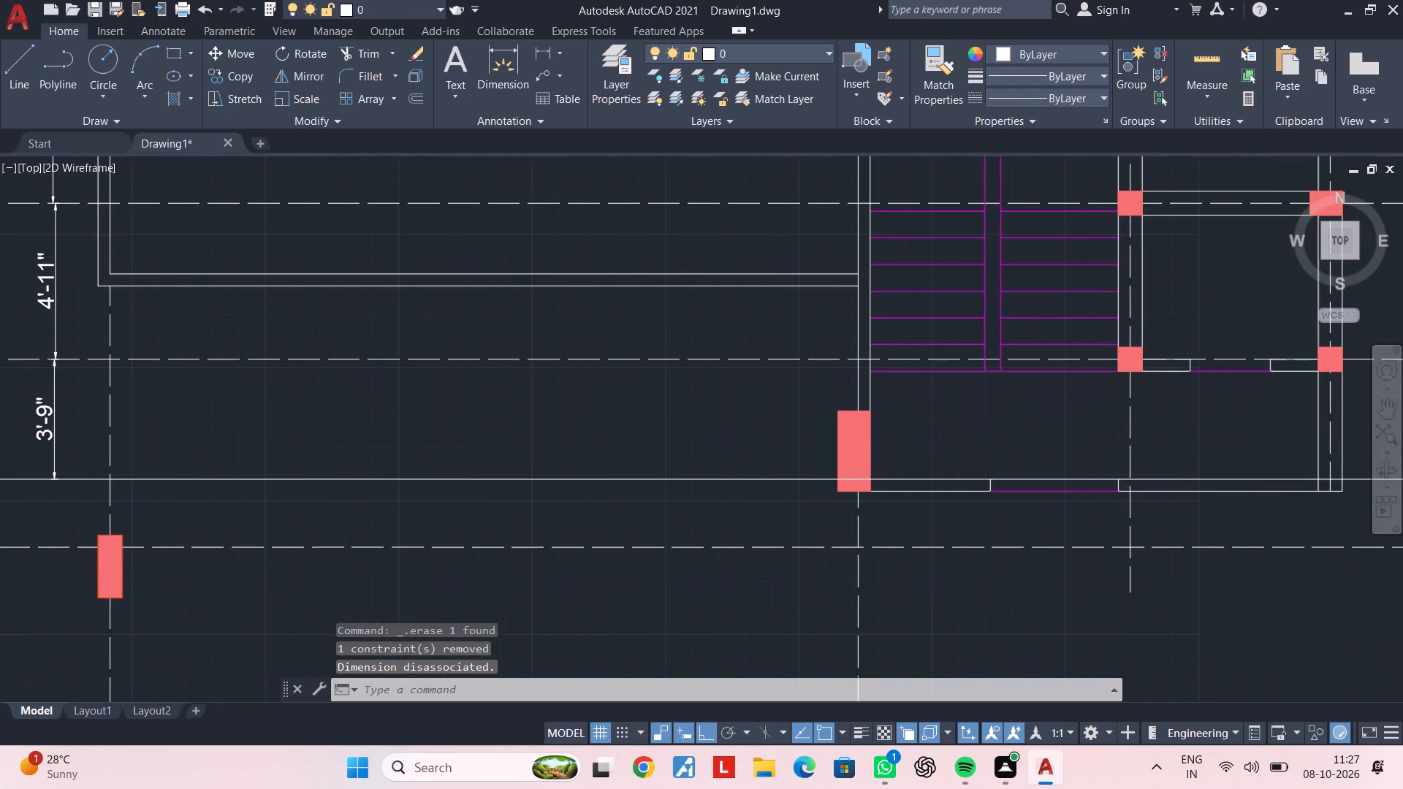
key("Escape")
middle_click_drag(598, 513, 598, 514)
key("Escape")
key("m")
type("a")
key("space")
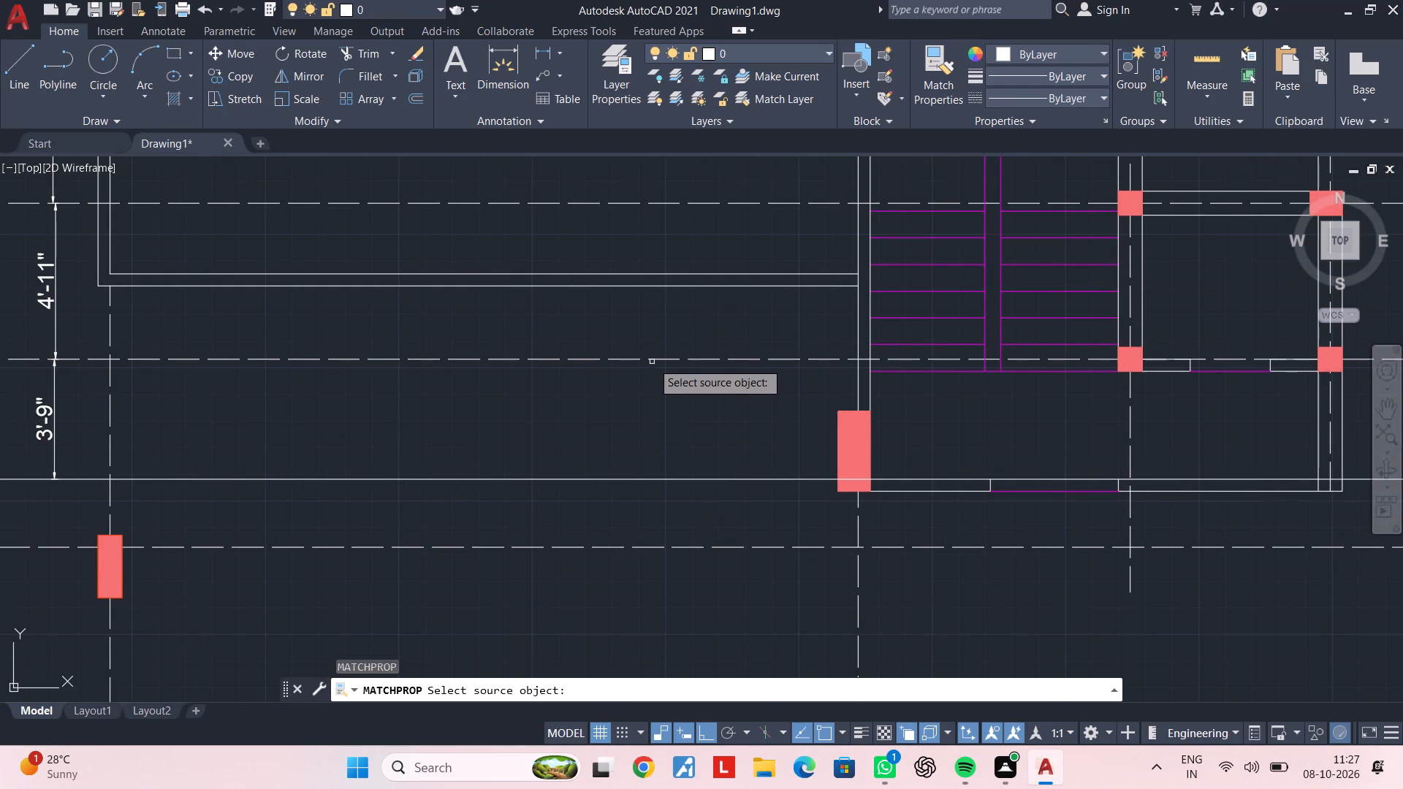
left_click(652, 359)
left_click(710, 479)
scroll(1212, 497, "down", 2)
middle_click_drag(1255, 494, 818, 498)
scroll(842, 504, "up", 3)
key("Escape")
key("Escape")
key("Escape")
Erase the three vertical dashed centreline segments running between and south of the columns in the wall east of the staircase.
middle_click_drag(718, 370, 755, 533)
middle_click_drag(746, 498, 739, 547)
middle_click_drag(669, 551, 891, 535)
scroll(771, 509, "up", 1)
middle_click_drag(773, 508, 799, 494)
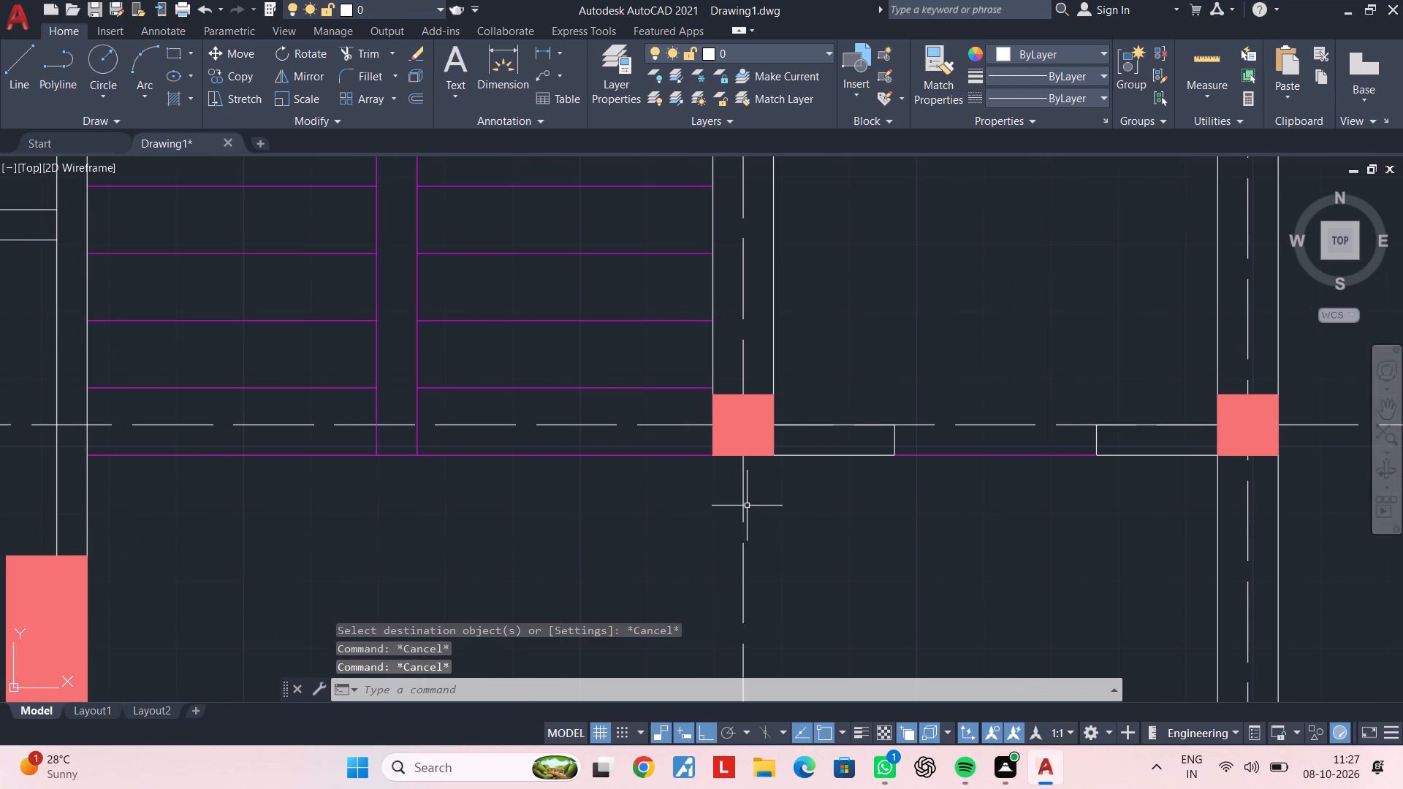
left_click(745, 506)
scroll(809, 506, "down", 3)
middle_click_drag(810, 506, 777, 451)
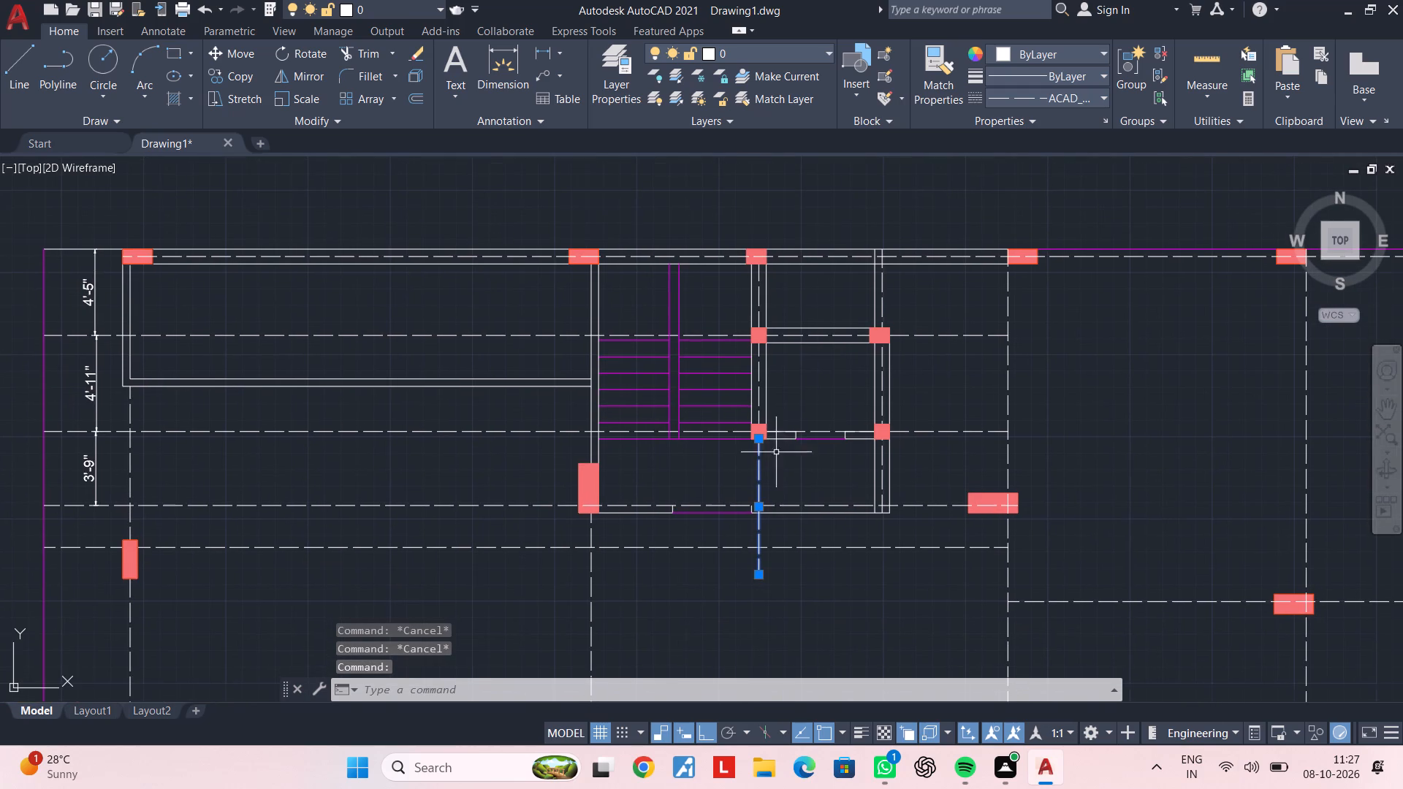
key("Delete")
scroll(758, 436, "up", 2)
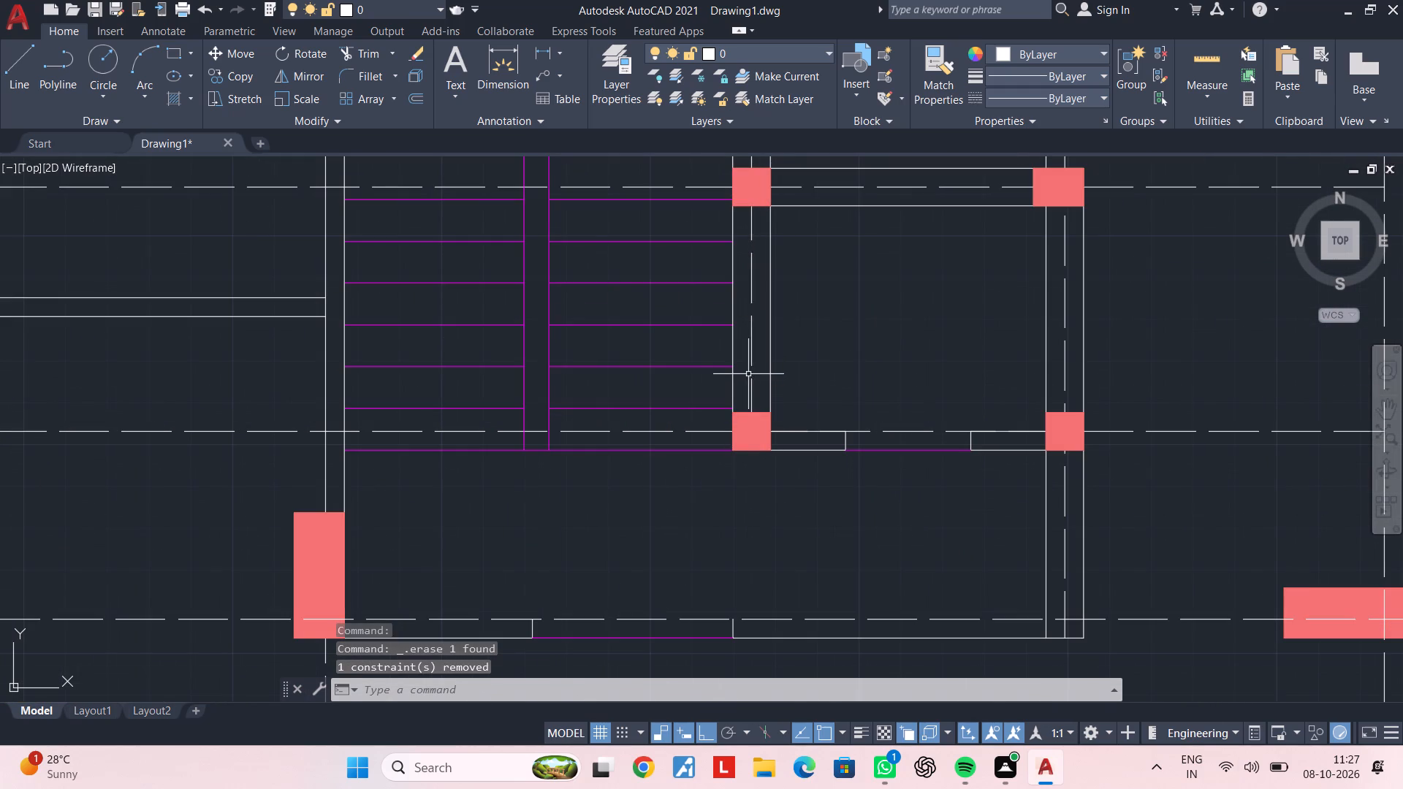
left_click(750, 369)
key("Delete")
middle_click_drag(753, 338, 750, 536)
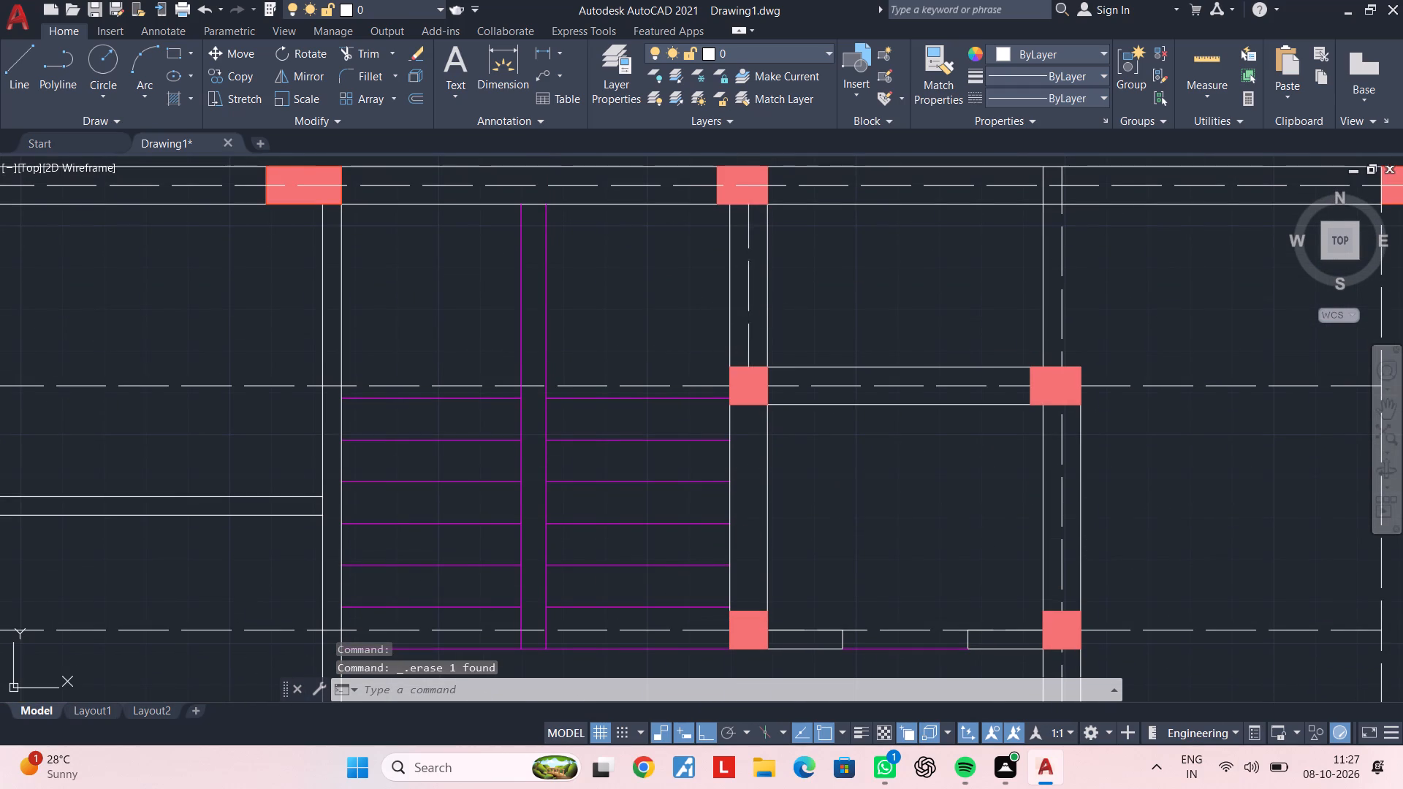
left_click(748, 304)
key("Delete")
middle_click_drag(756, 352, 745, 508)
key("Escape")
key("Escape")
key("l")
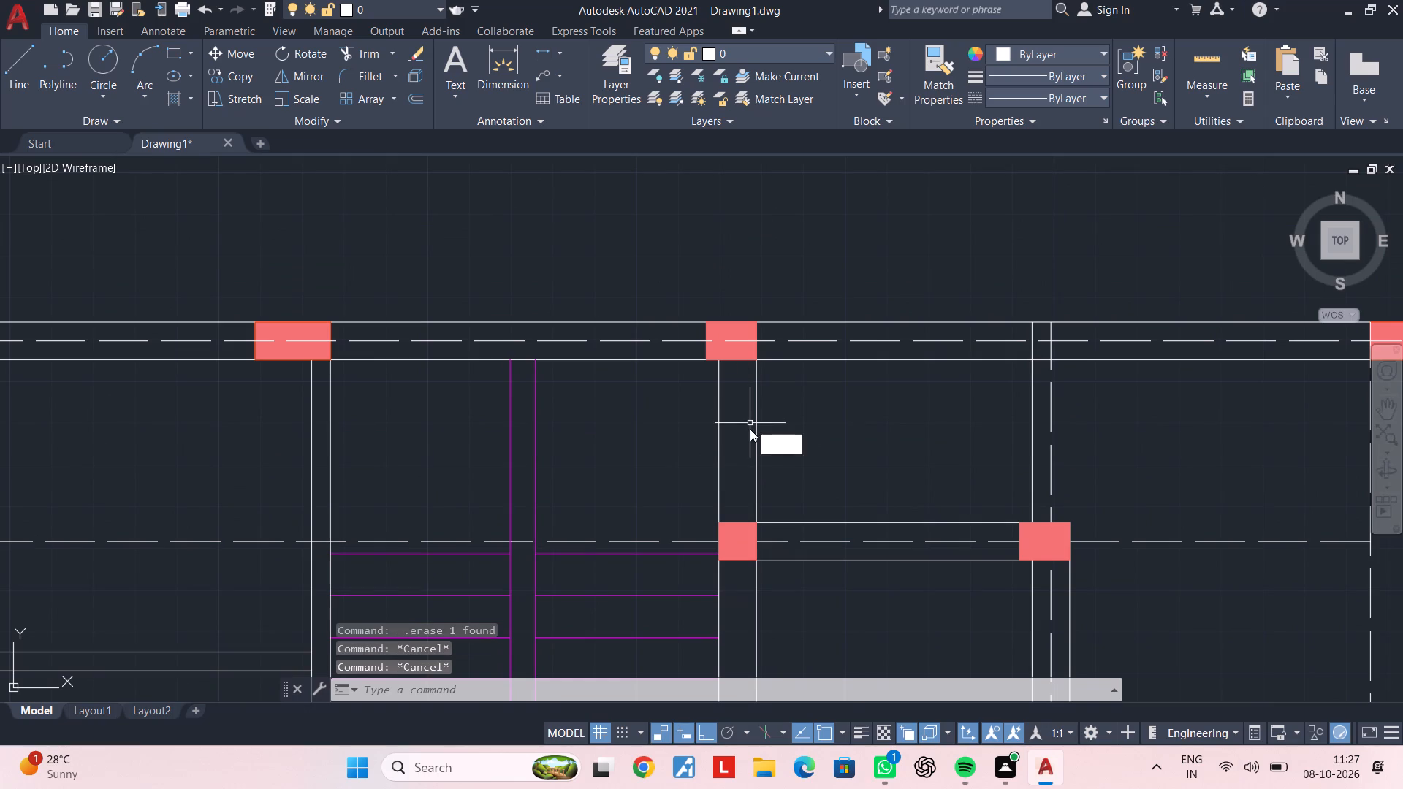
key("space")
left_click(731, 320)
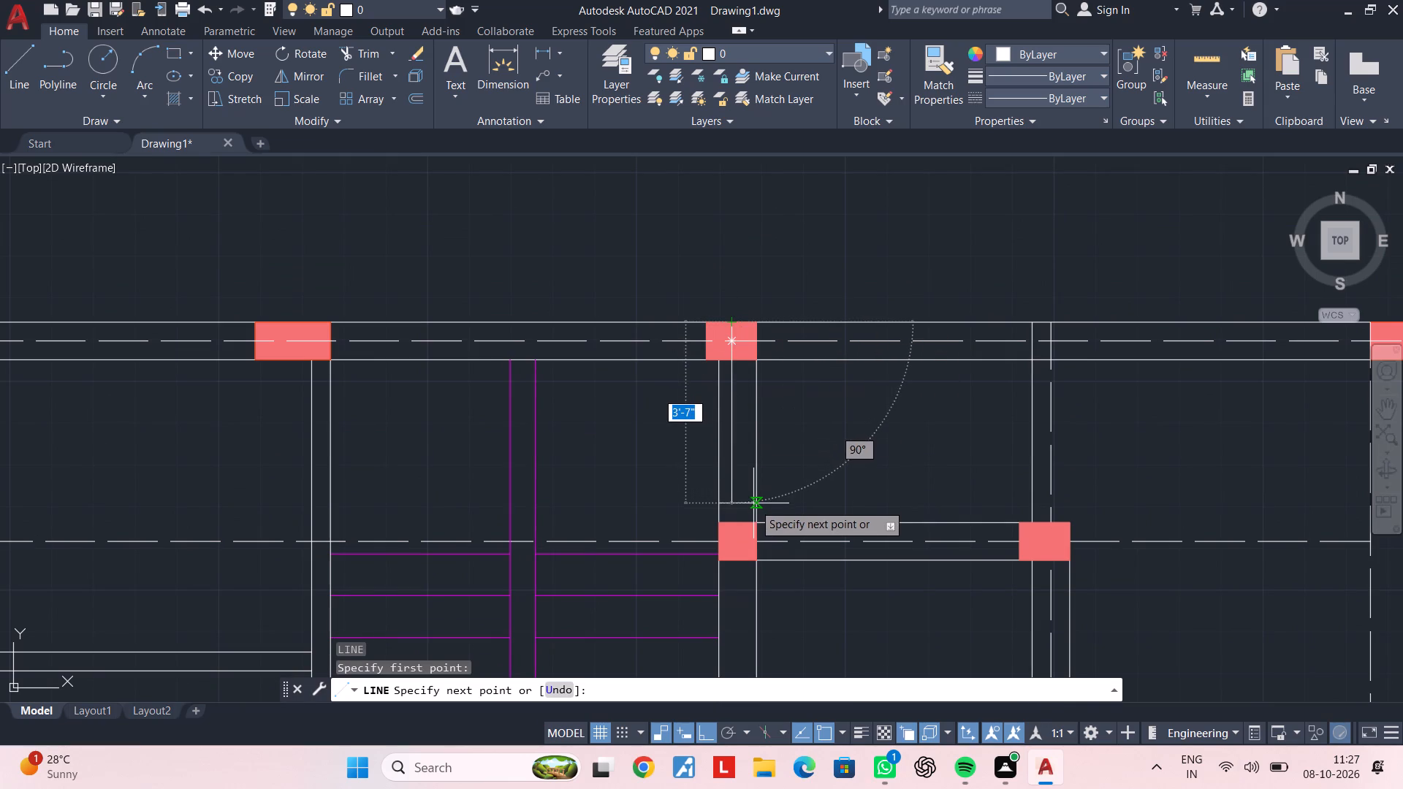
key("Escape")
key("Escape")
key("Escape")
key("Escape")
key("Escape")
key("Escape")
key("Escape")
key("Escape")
Offset the east face of the wall beside the staircase 4.5" inward to form its vertical centreline.
type("of 4.5\"")
key("Return")
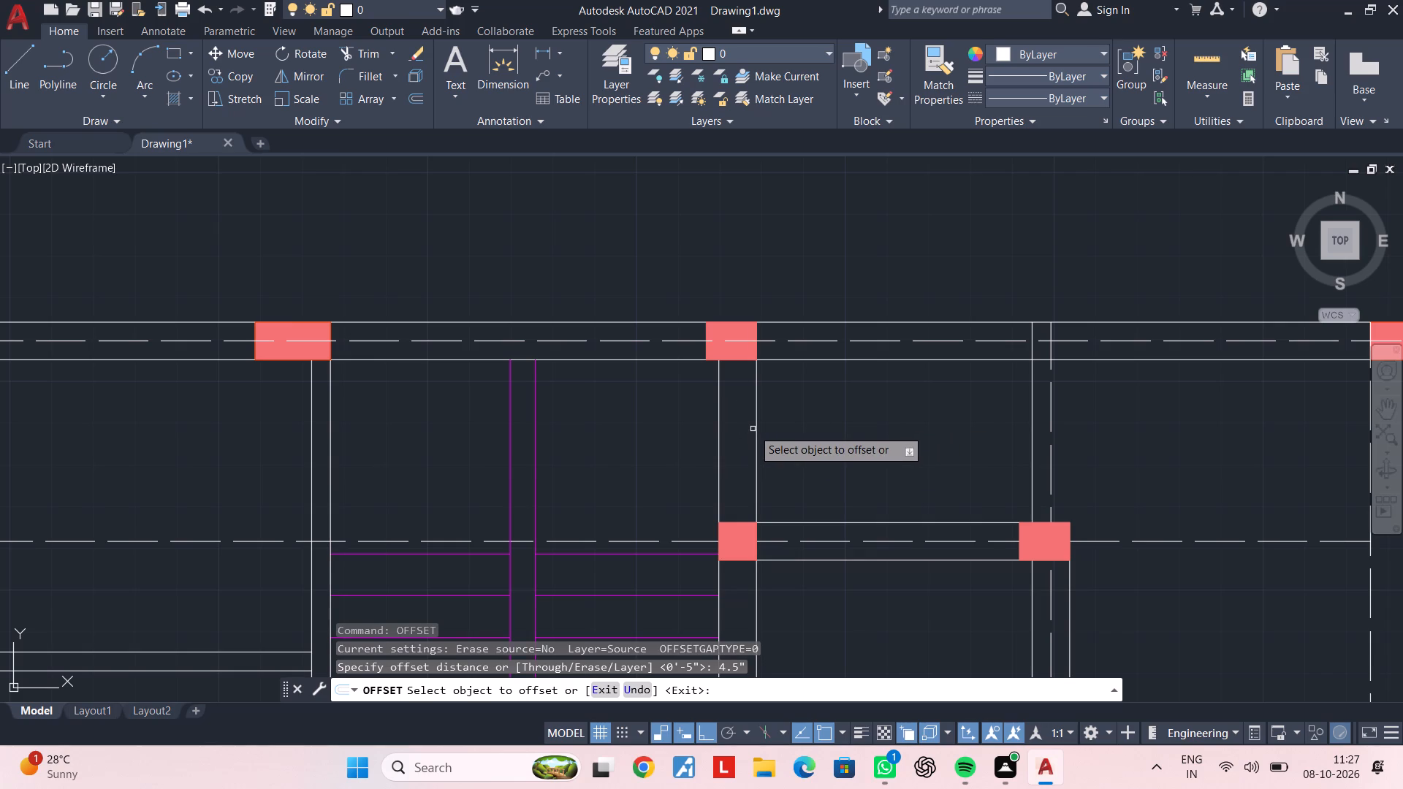
left_click(754, 429)
left_click(742, 431)
key("Escape")
key("Escape")
key("Escape")
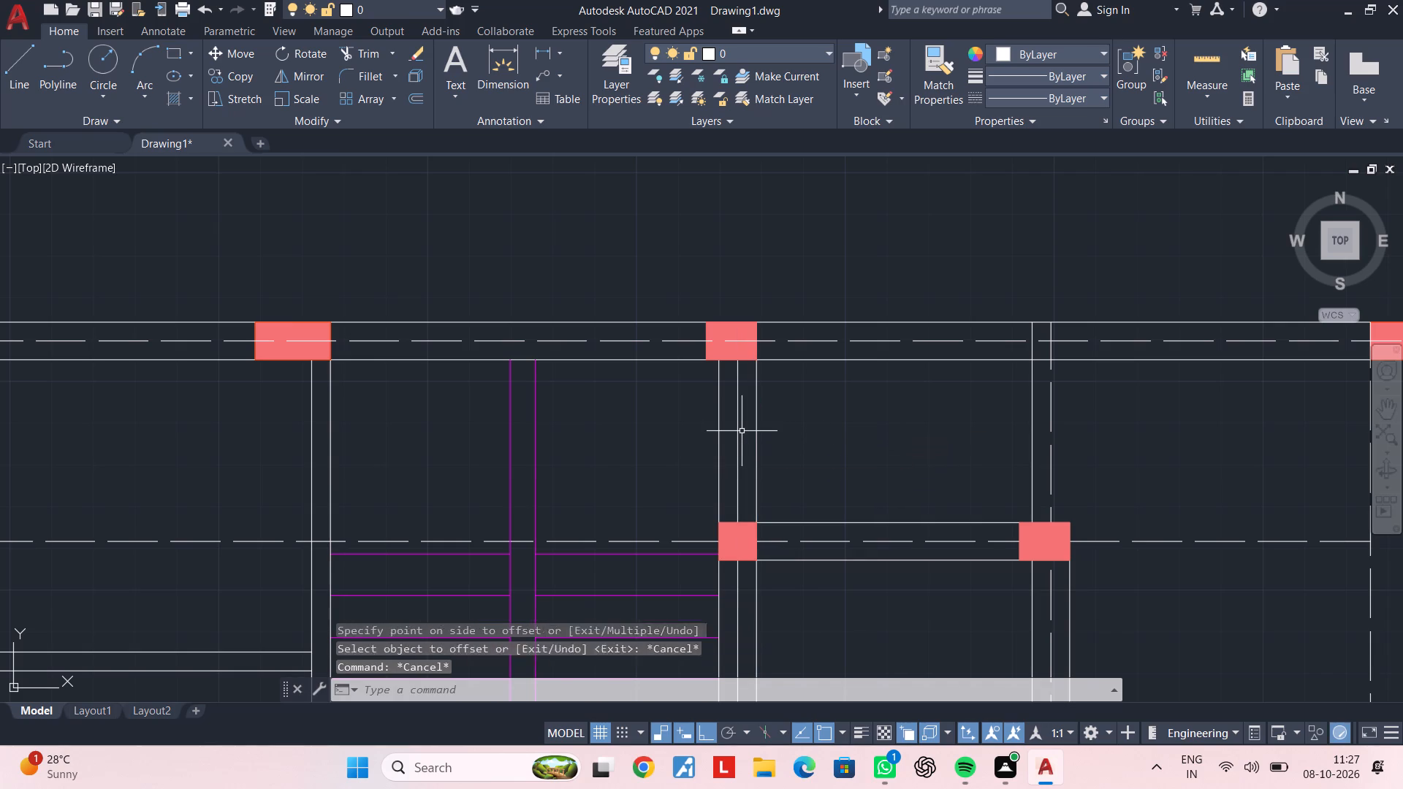
key("Escape")
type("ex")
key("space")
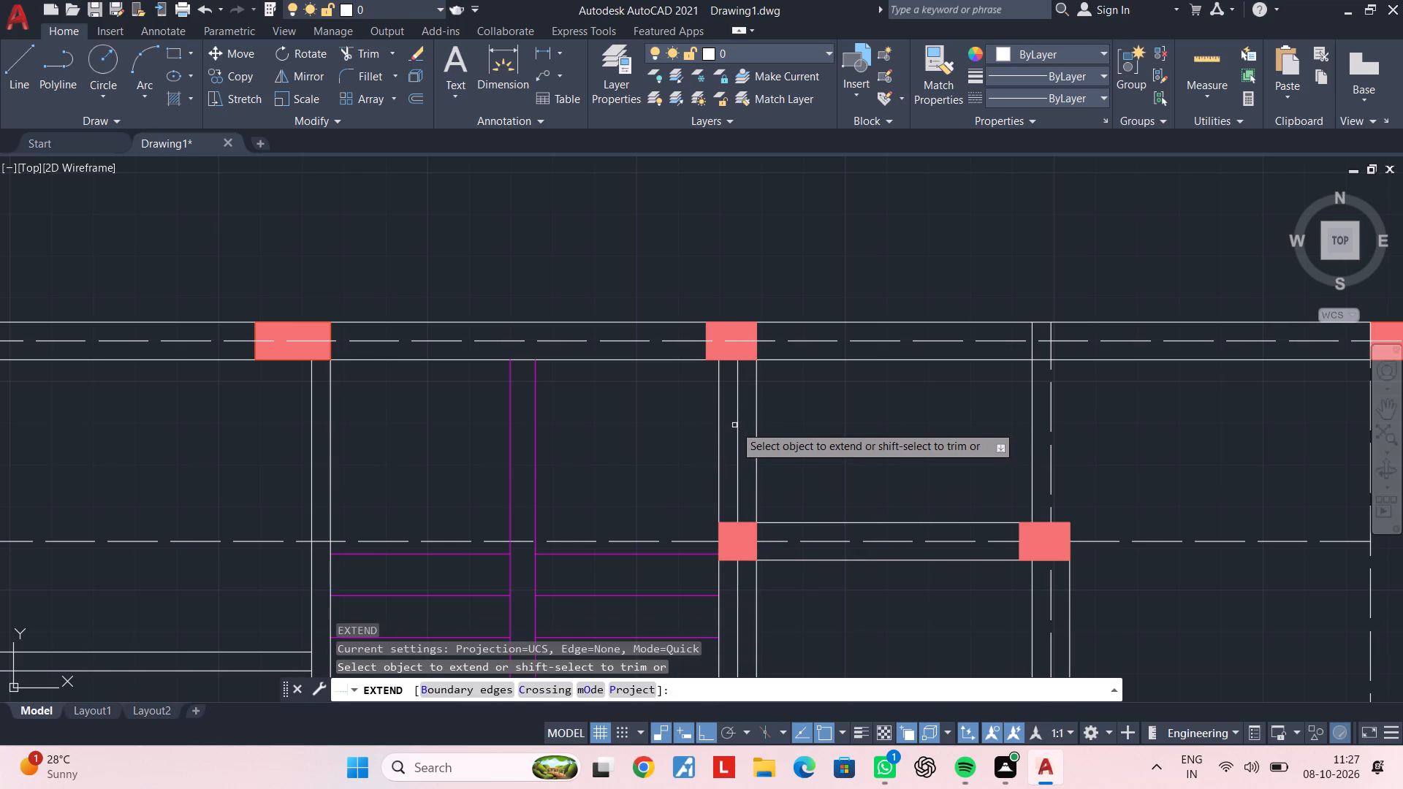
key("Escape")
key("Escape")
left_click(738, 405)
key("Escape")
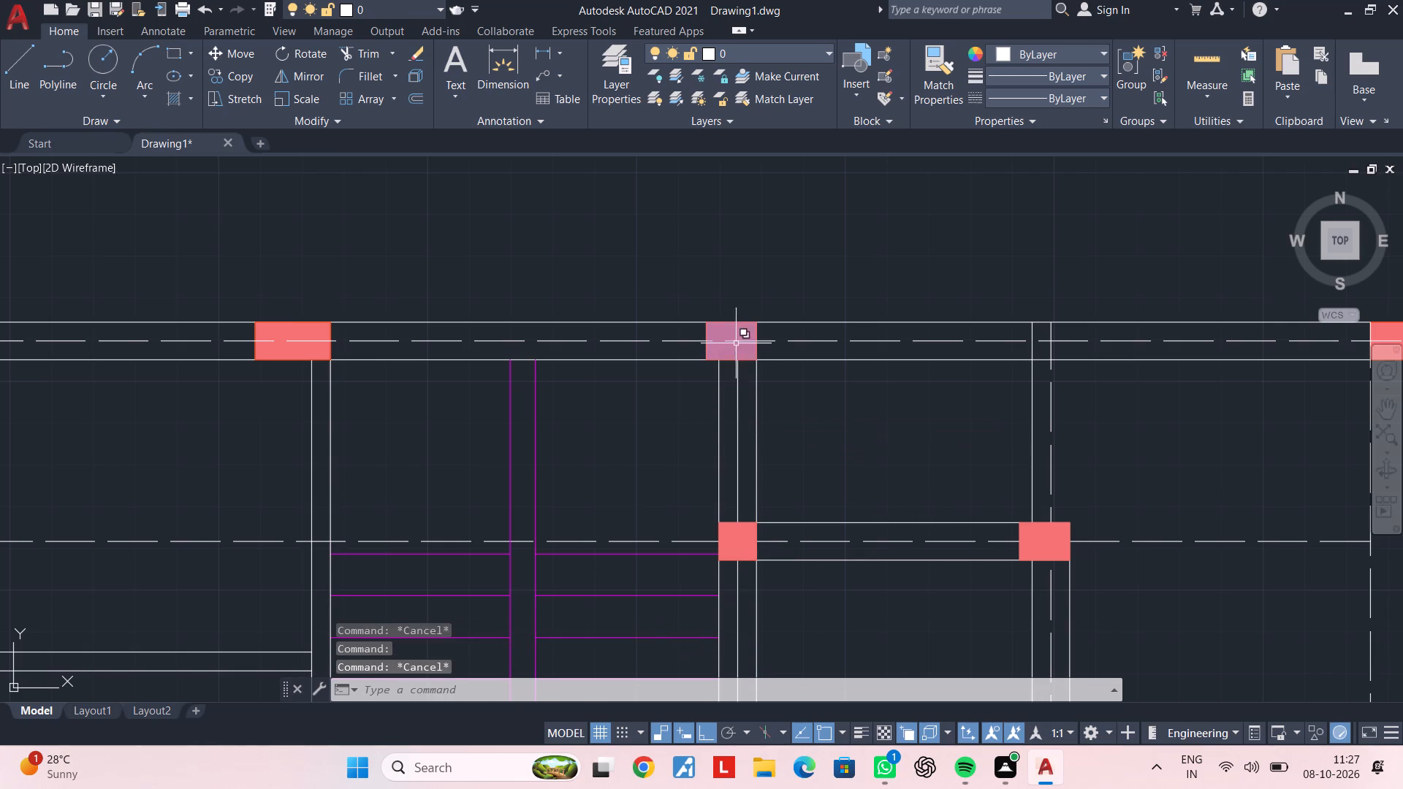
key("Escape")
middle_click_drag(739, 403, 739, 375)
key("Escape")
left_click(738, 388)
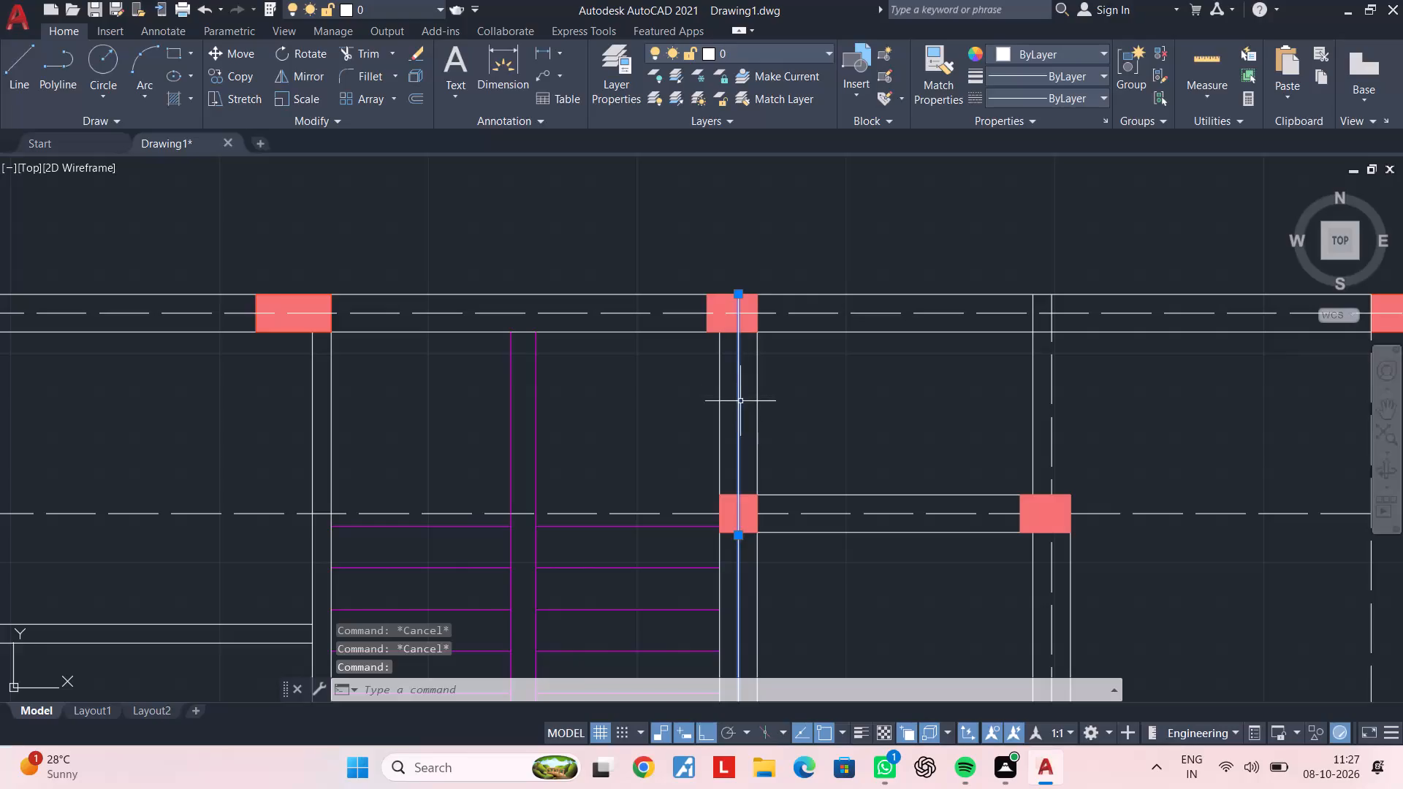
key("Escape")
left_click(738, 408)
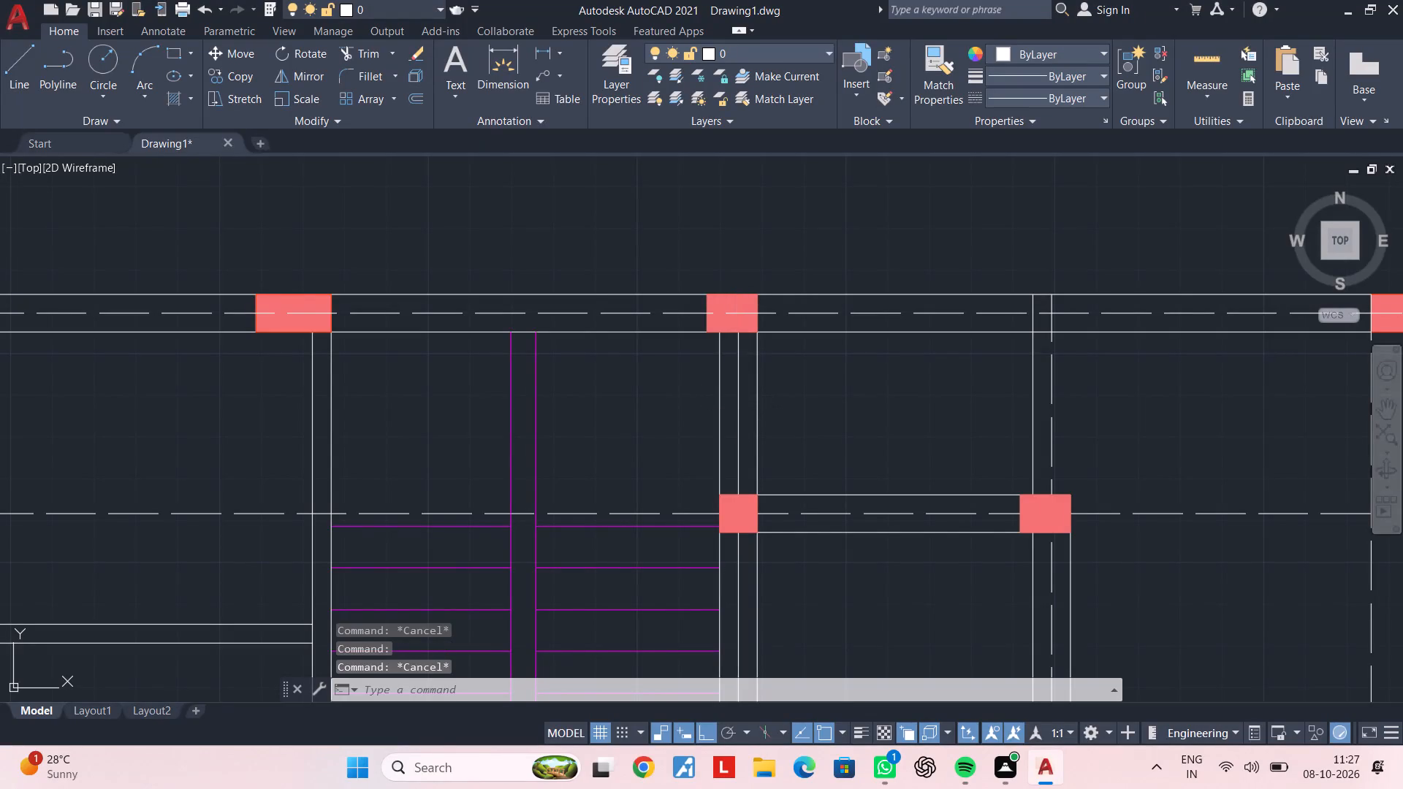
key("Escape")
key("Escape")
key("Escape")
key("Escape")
Draw a vertical line from the north wall's outer face down the centre of the wall east of the staircase, ending in the open area south.
type("l")
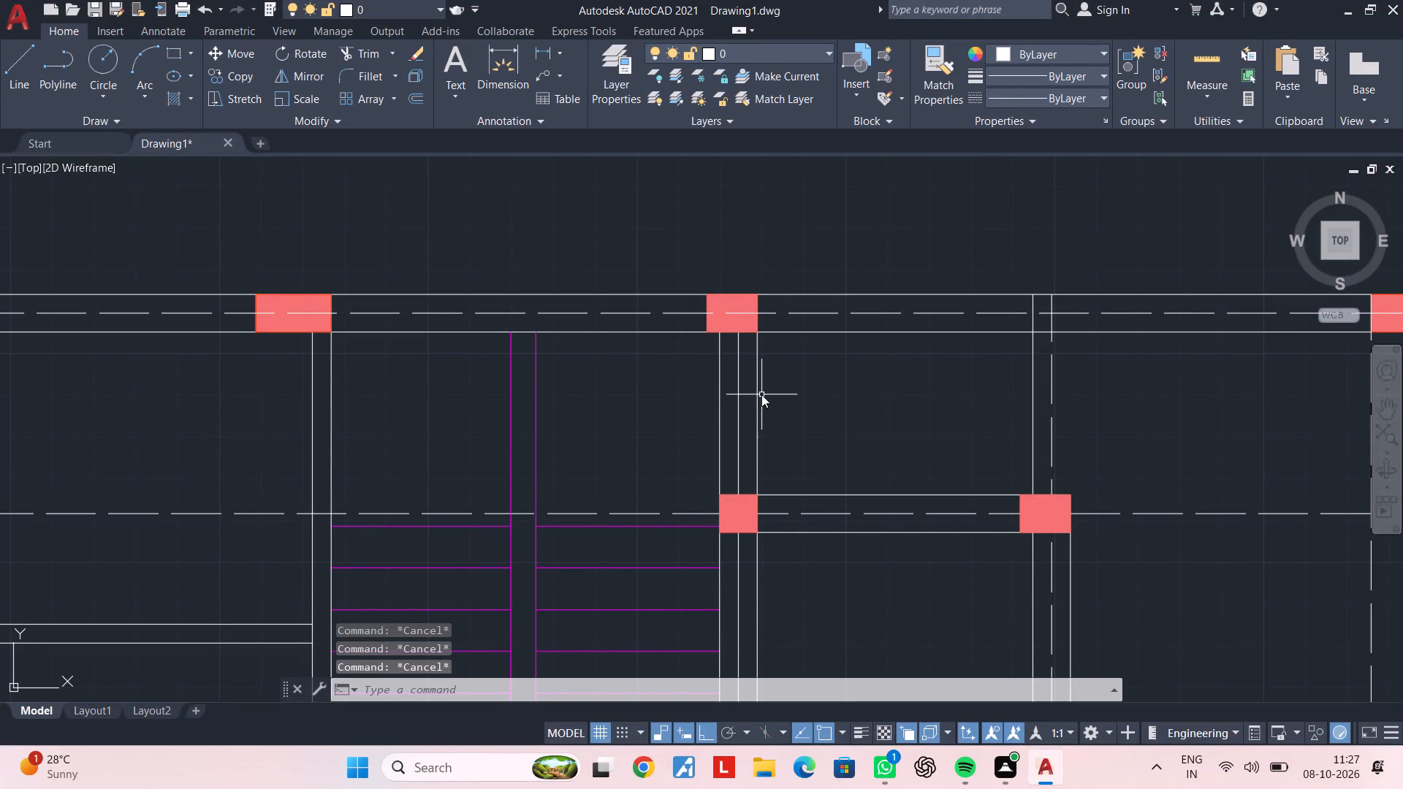
key("space")
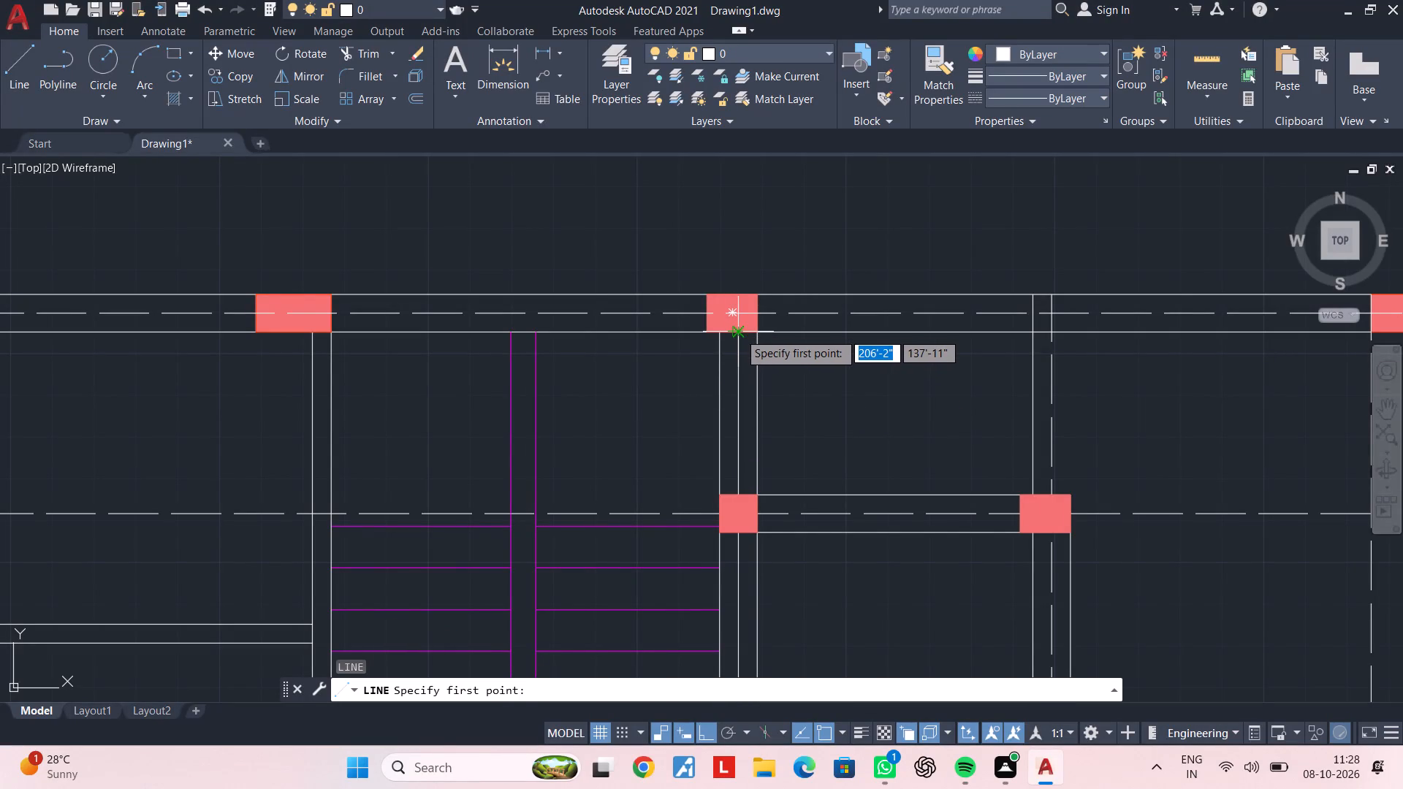
left_click(739, 297)
middle_click_drag(749, 500, 749, 377)
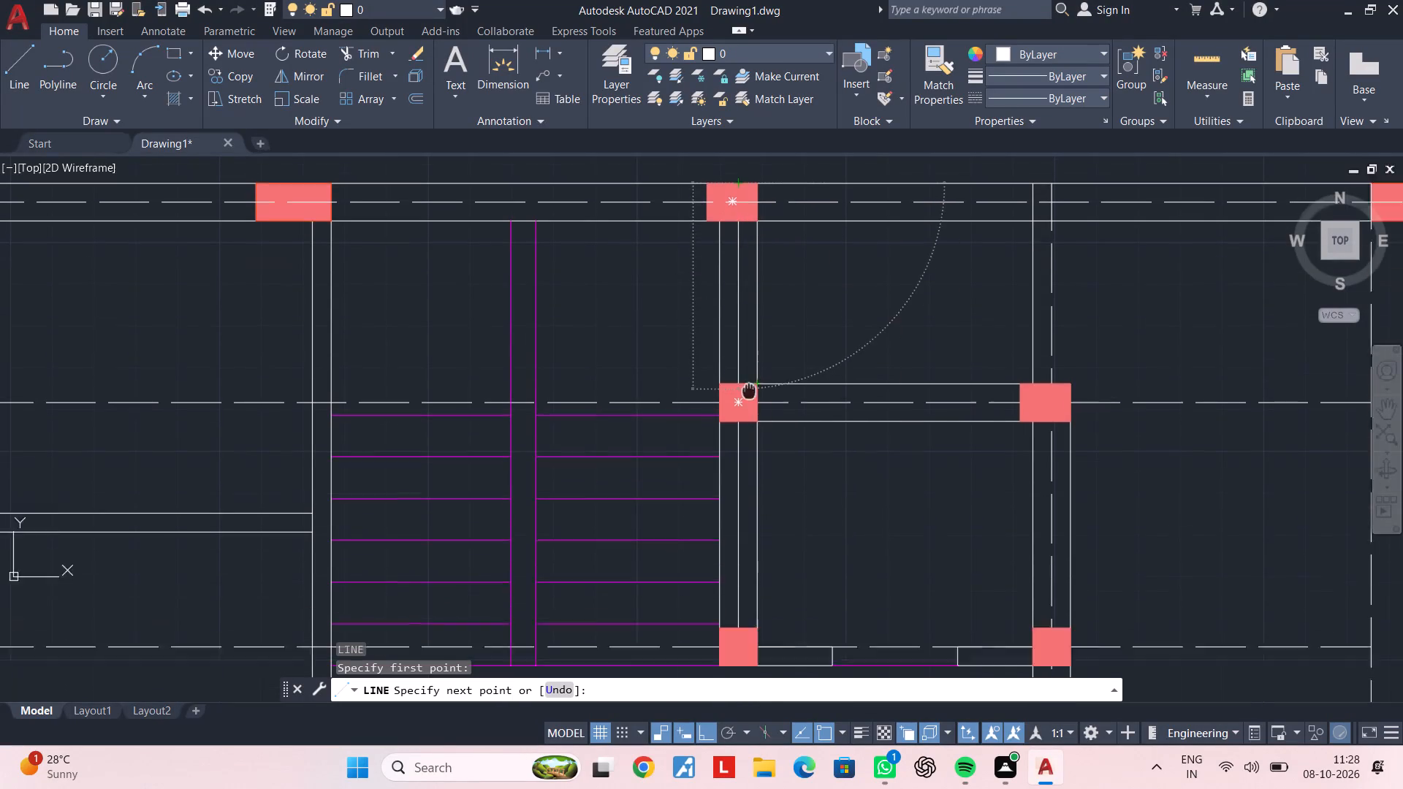
middle_click_drag(749, 377, 749, 324)
scroll(757, 552, "down", 1)
scroll(754, 581, "up", 2)
middle_click_drag(728, 595, 749, 299)
scroll(777, 522, "down", 3)
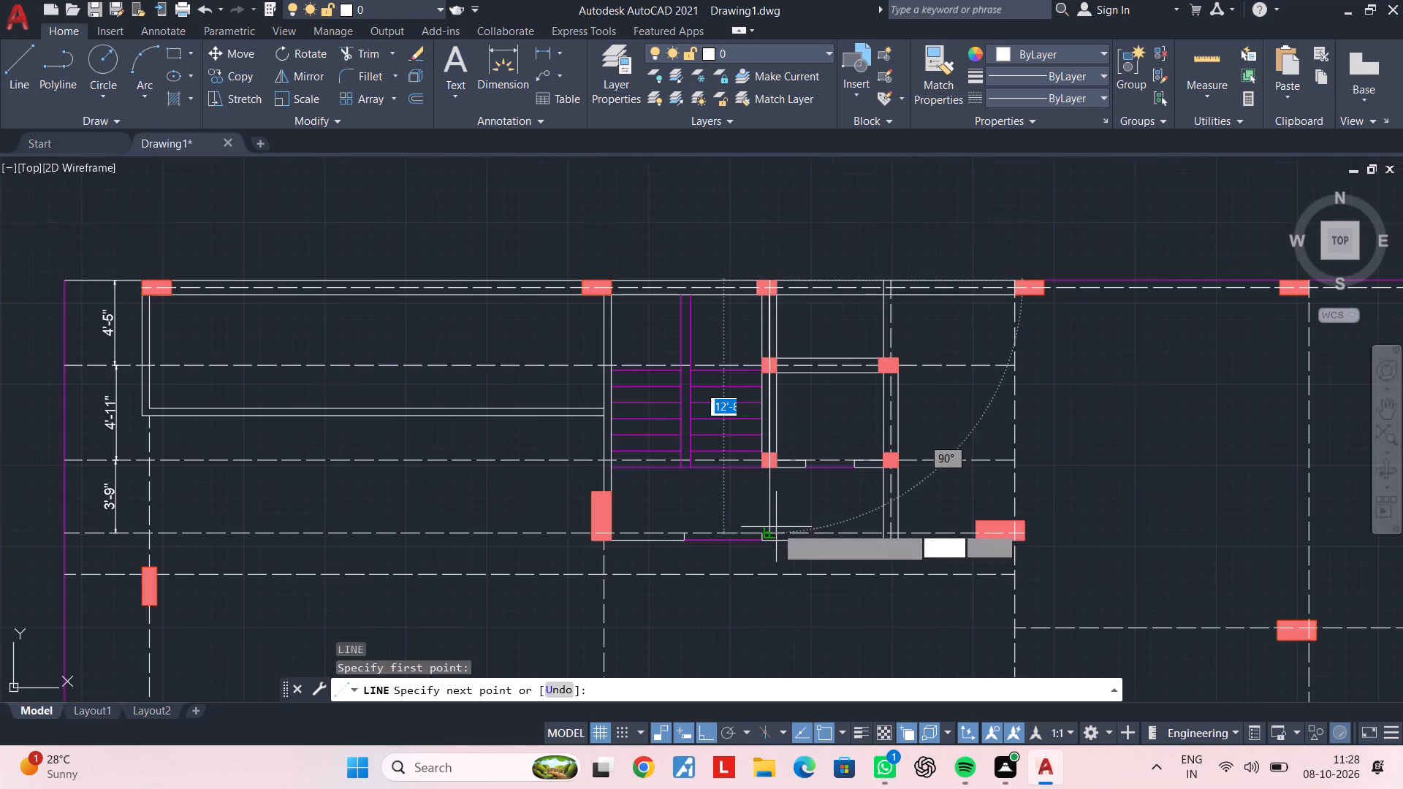
middle_click_drag(773, 583, 774, 424)
left_click(780, 525)
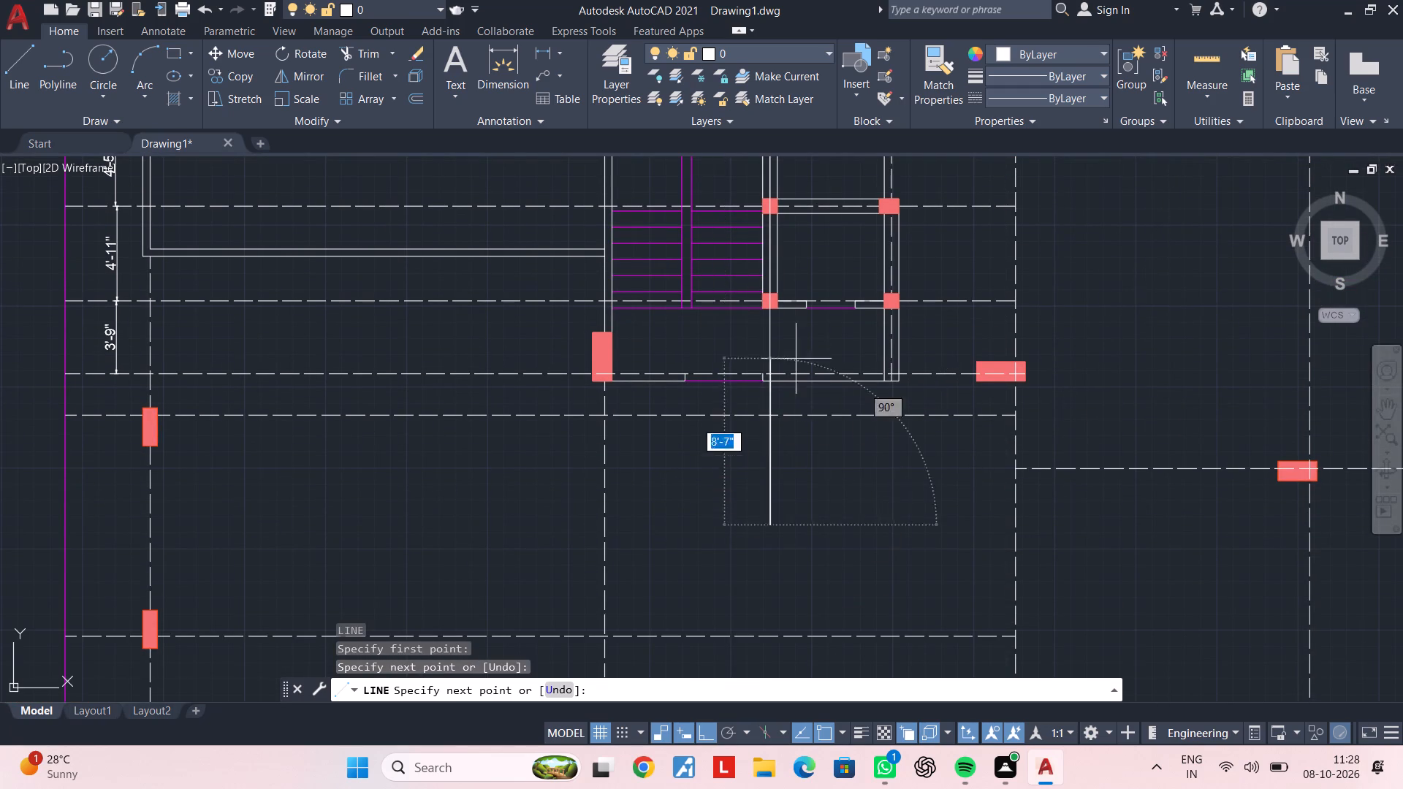
key("Escape")
middle_click_drag(790, 367, 777, 549)
key("Escape")
Erase the shorter offset line that overlaps the new vertical line in the wall east of the staircase.
scroll(773, 476, "up", 3)
middle_click_drag(720, 429, 746, 523)
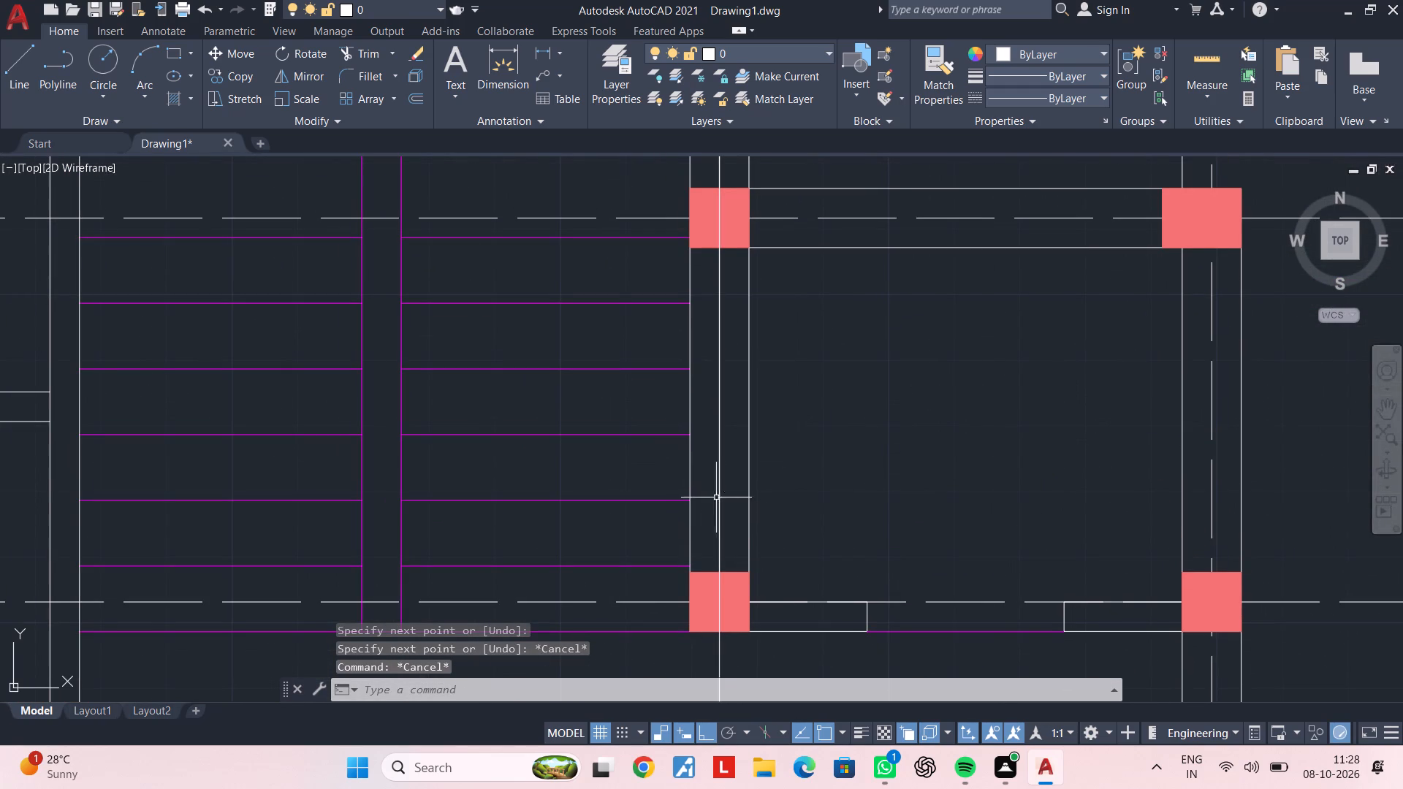
left_click(716, 498)
left_click(721, 495)
left_click(721, 492)
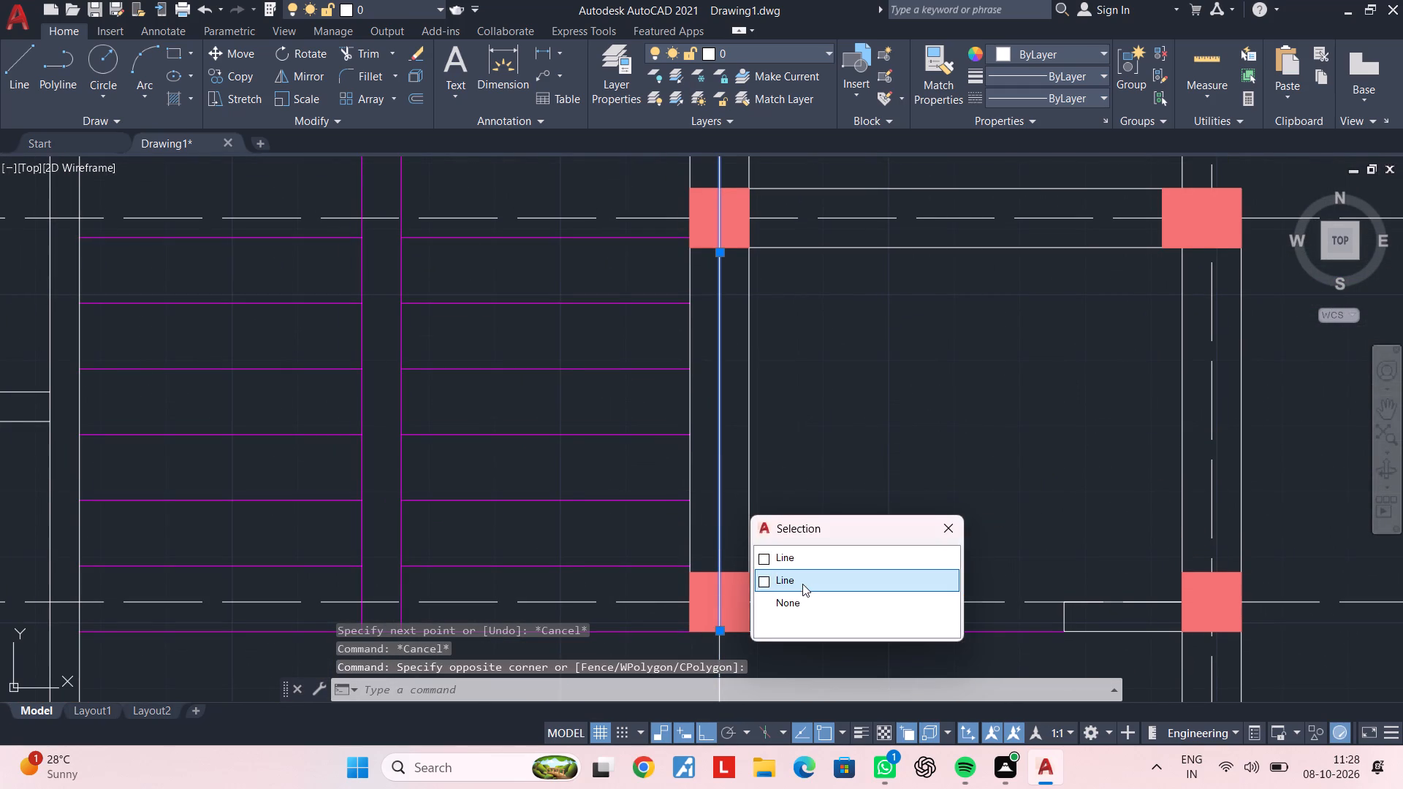
left_click(802, 583)
key("Delete")
middle_click_drag(764, 549, 800, 492)
scroll(808, 493, "down", 2)
middle_click_drag(809, 497, 800, 510)
key("Escape")
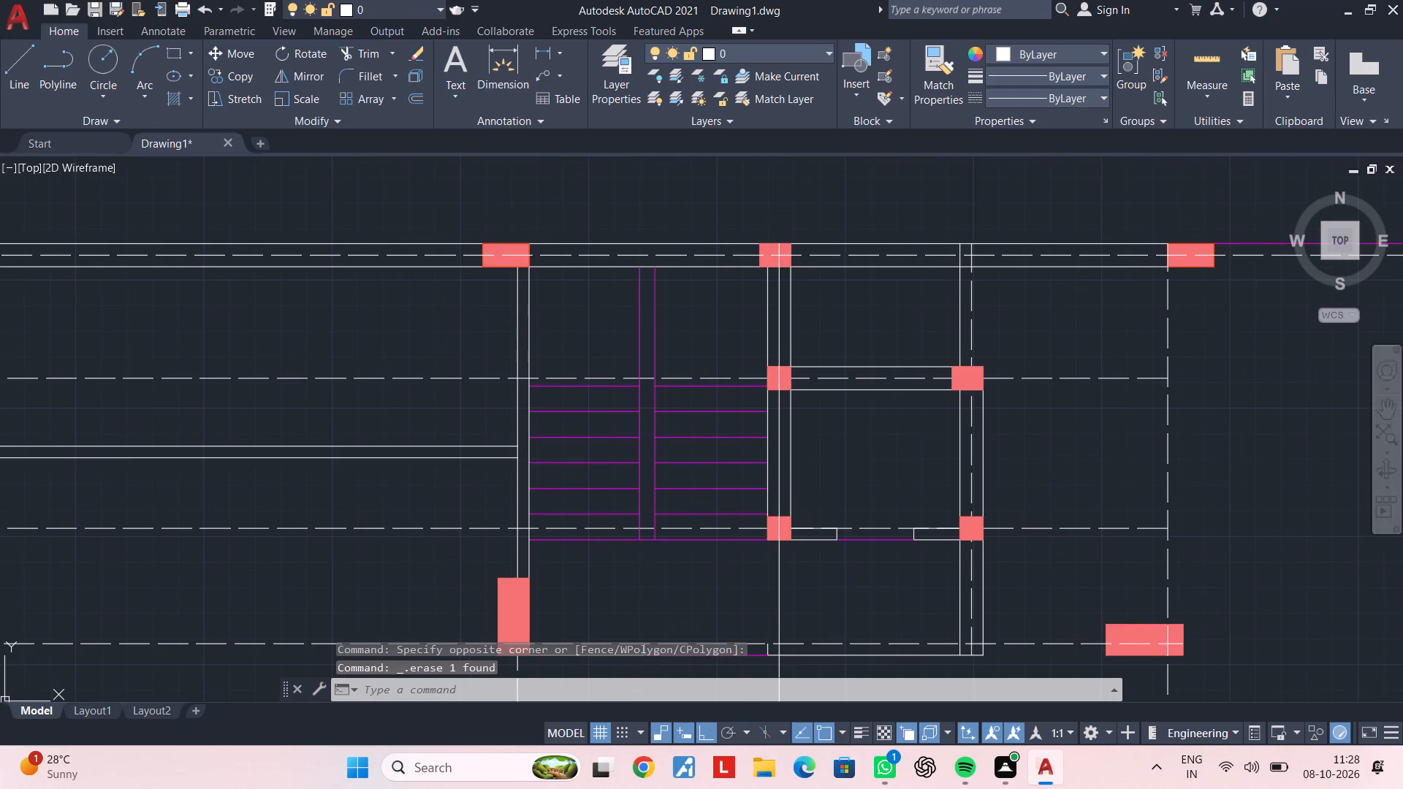
Match the properties of the dashed horizontal centreline between the two columns east of the staircase onto the new vertical line.
key("Escape")
key("m")
key("a")
key("space")
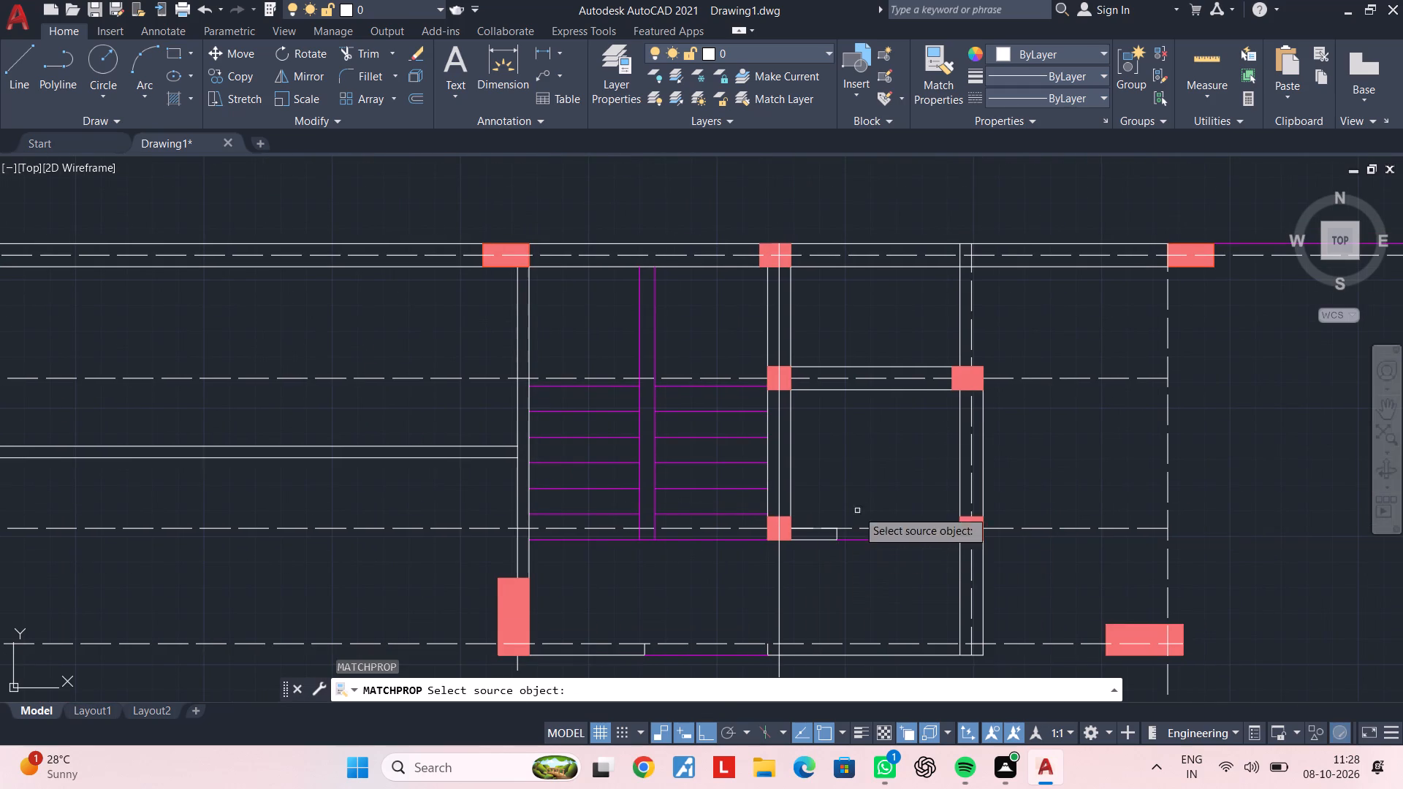
left_click(836, 376)
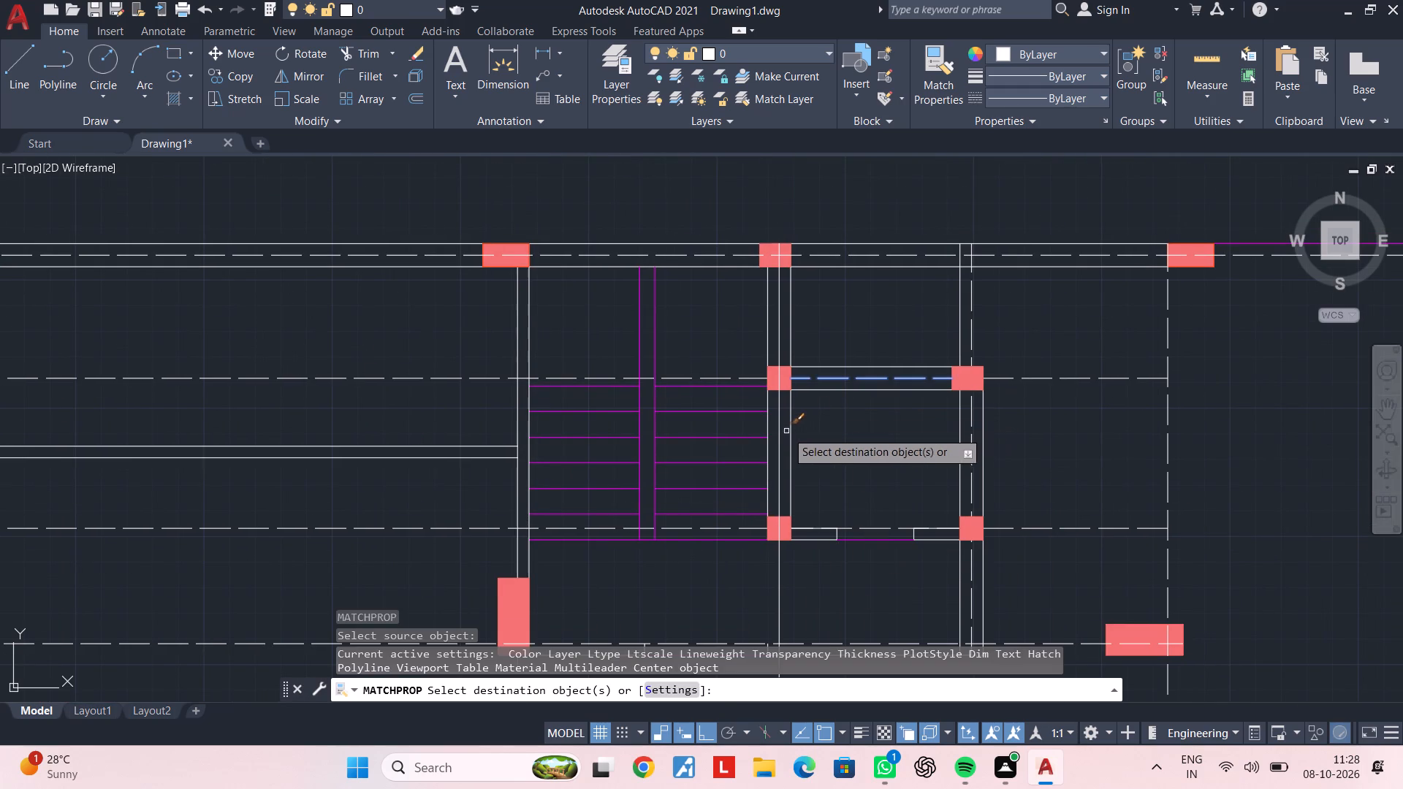
left_click(780, 432)
middle_click_drag(832, 406, 820, 446)
key("Escape")
key("Escape")
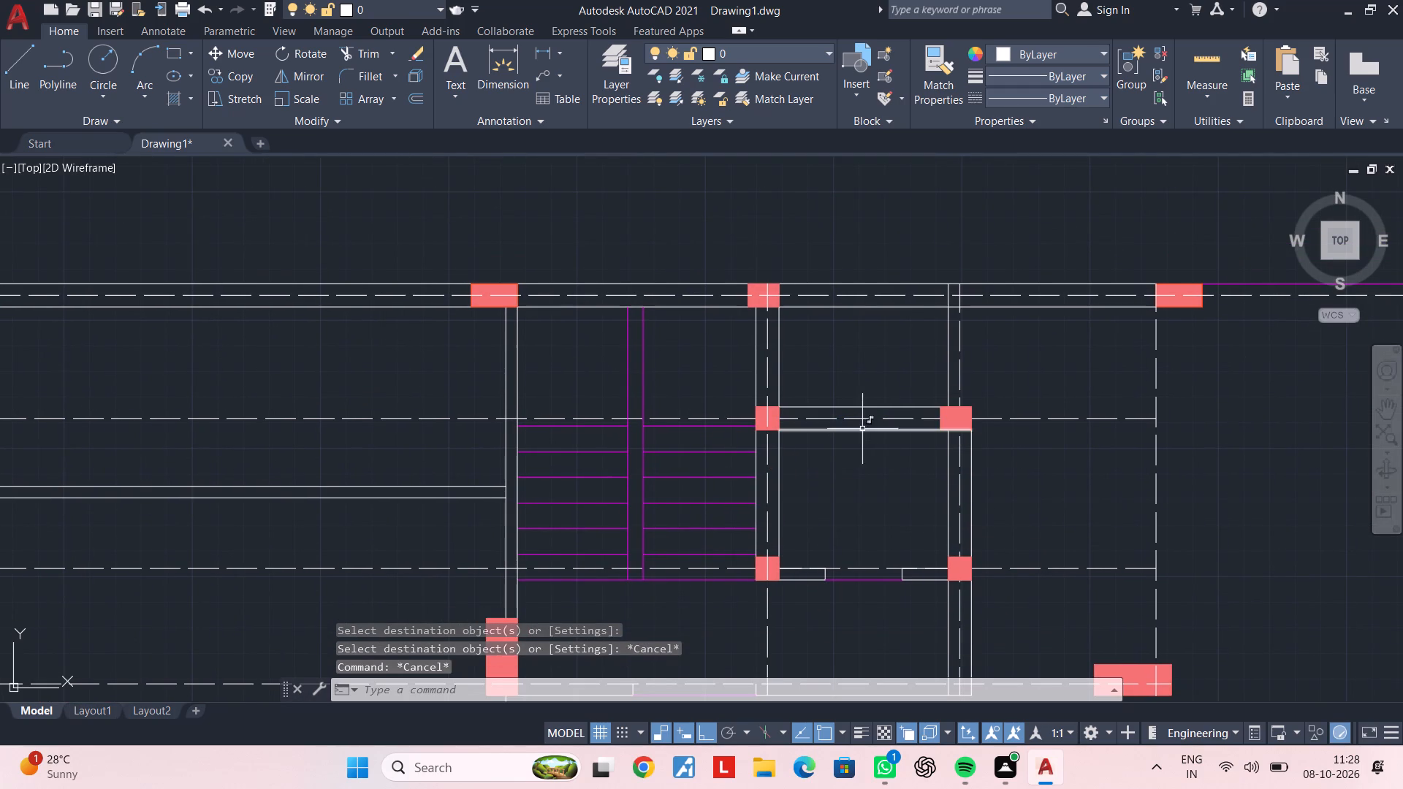
middle_click(842, 476)
key("Escape")
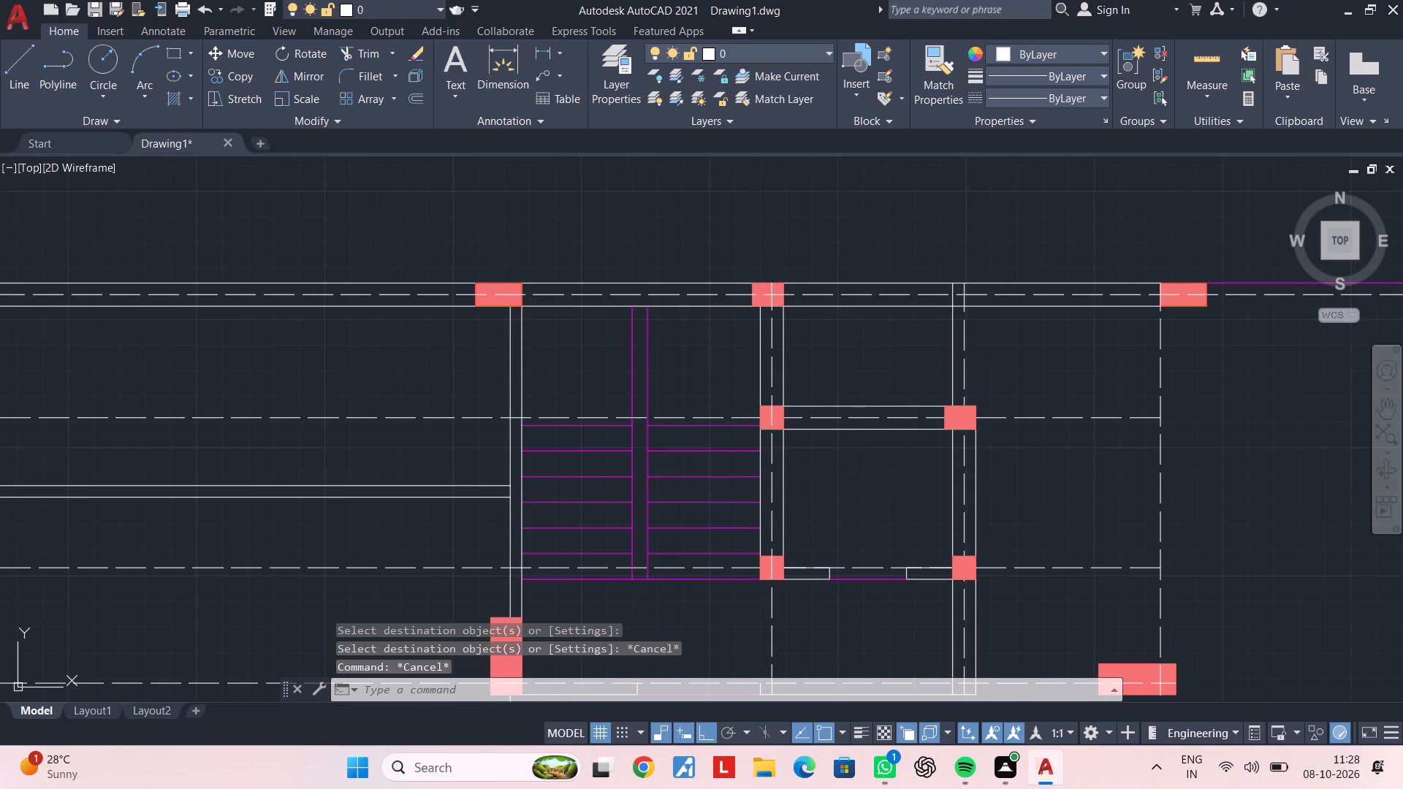
Draw a horizontal line along the upper stair-side columns' axis, from the vertical centreline east of them to the plan's west boundary.
key("Escape")
type("l")
key("space")
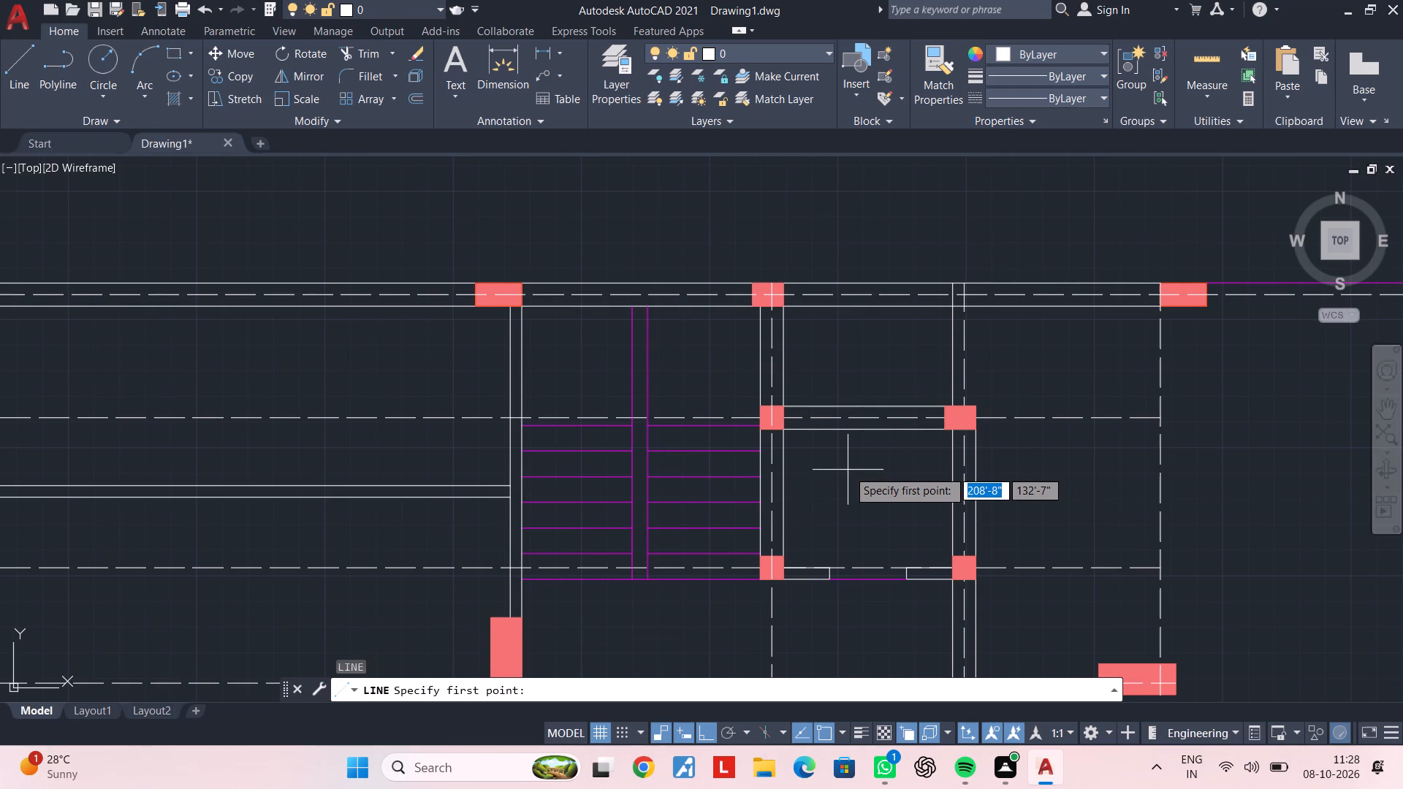
left_click(1162, 419)
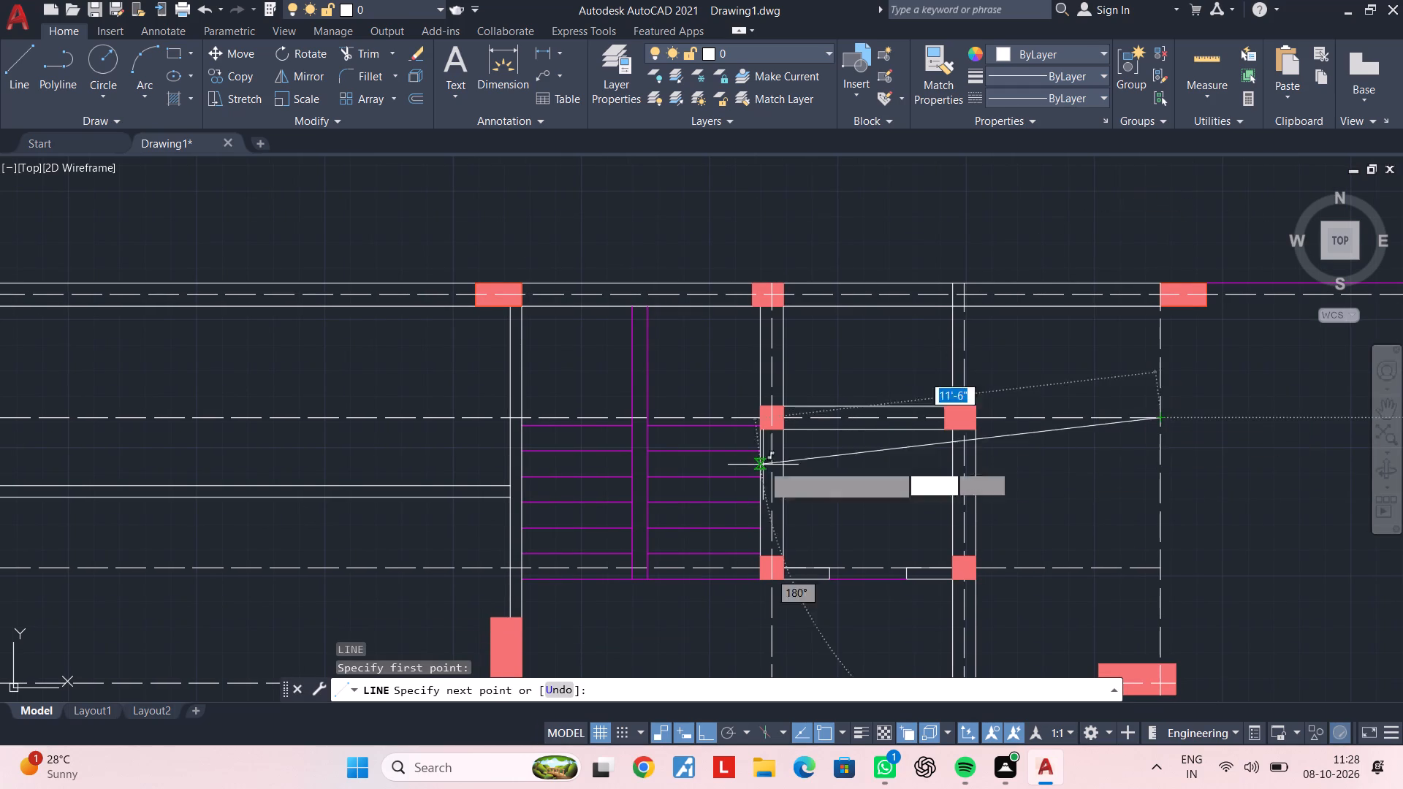
middle_click_drag(487, 425, 1014, 422)
middle_click_drag(558, 428, 891, 426)
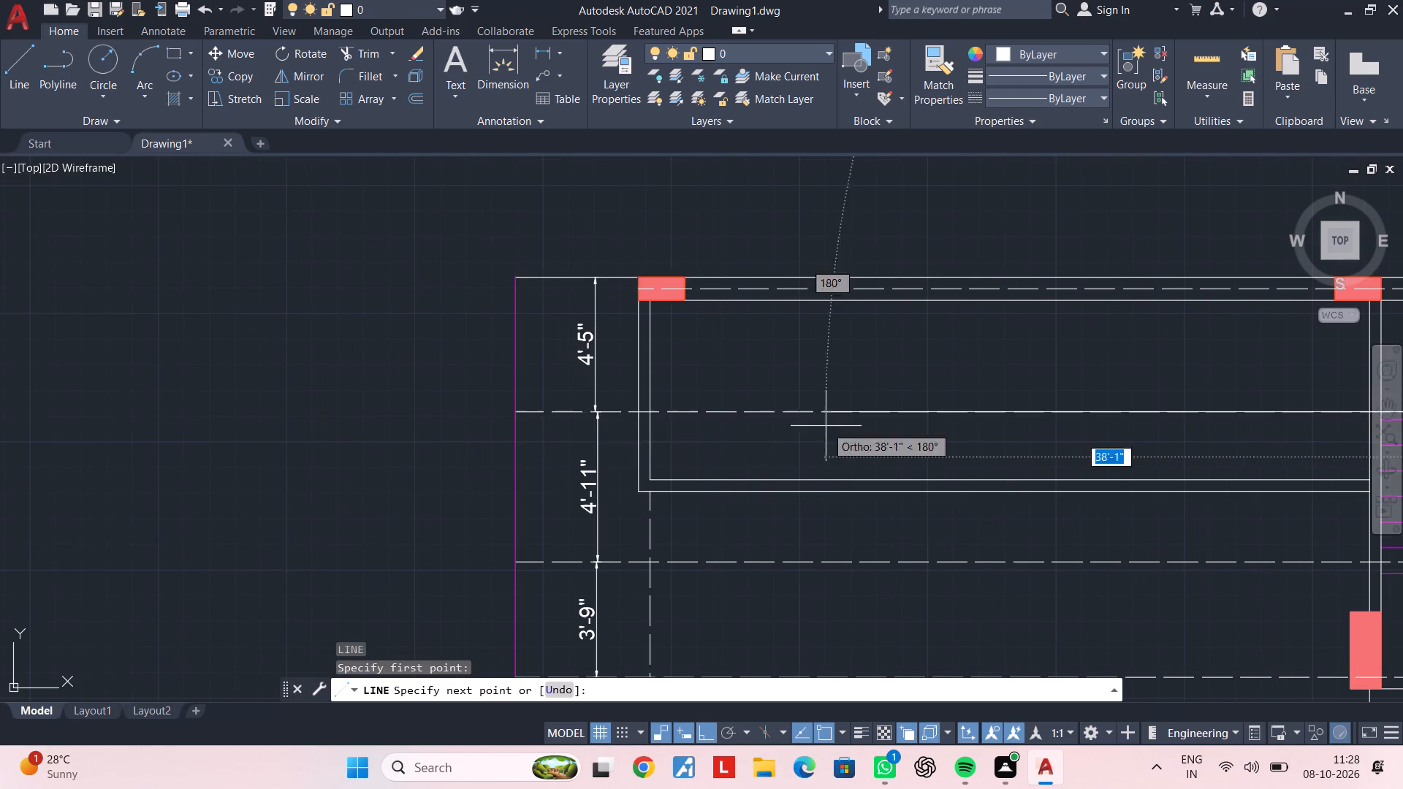
left_click(514, 411)
key("Escape")
key("Escape")
Erase the three old dashed segments beneath the new horizontal line: between the columns, west of them and east of them.
scroll(1068, 438, "down", 2)
middle_click_drag(1111, 438, 460, 451)
key("Escape")
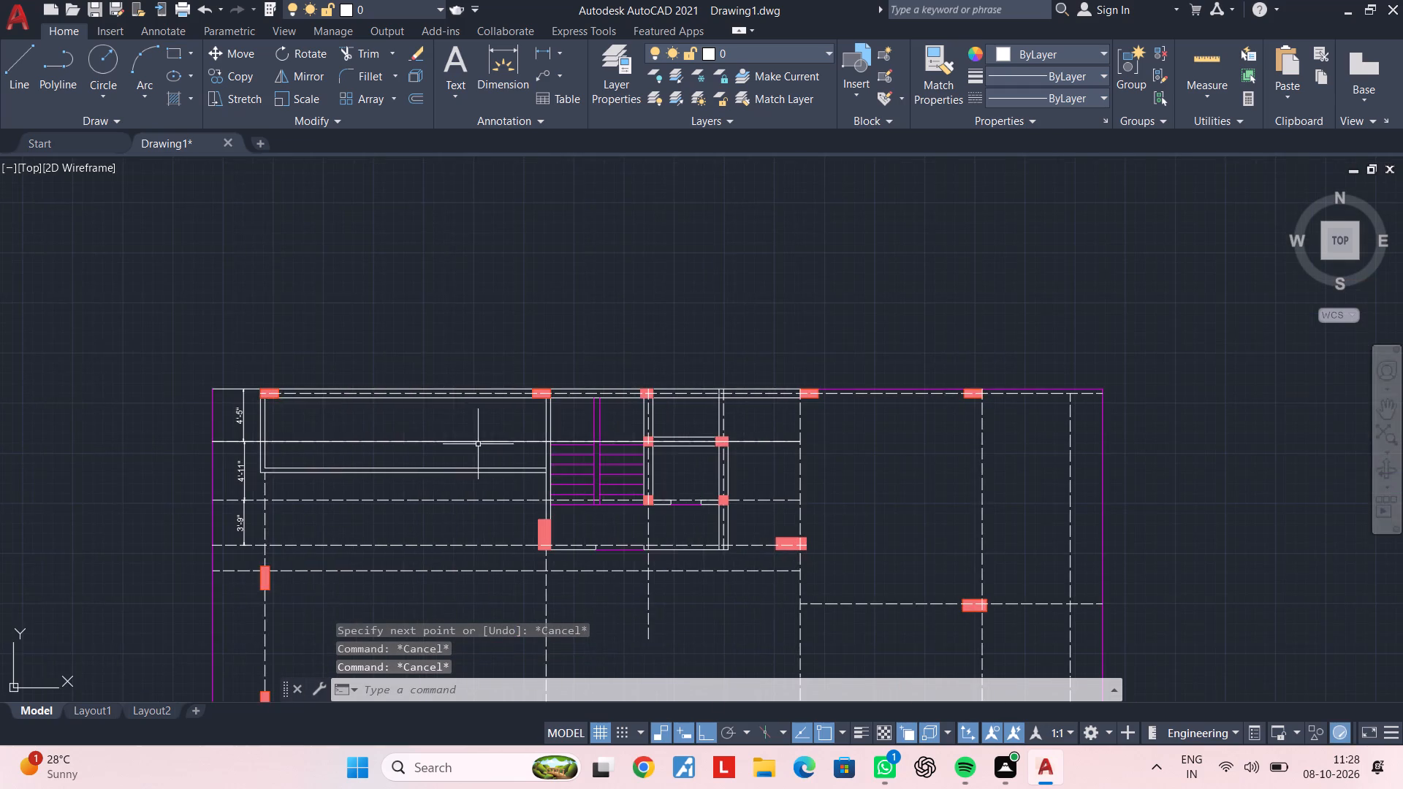
scroll(751, 444, "up", 3)
middle_click_drag(750, 461, 943, 461)
middle_click_drag(566, 462, 683, 462)
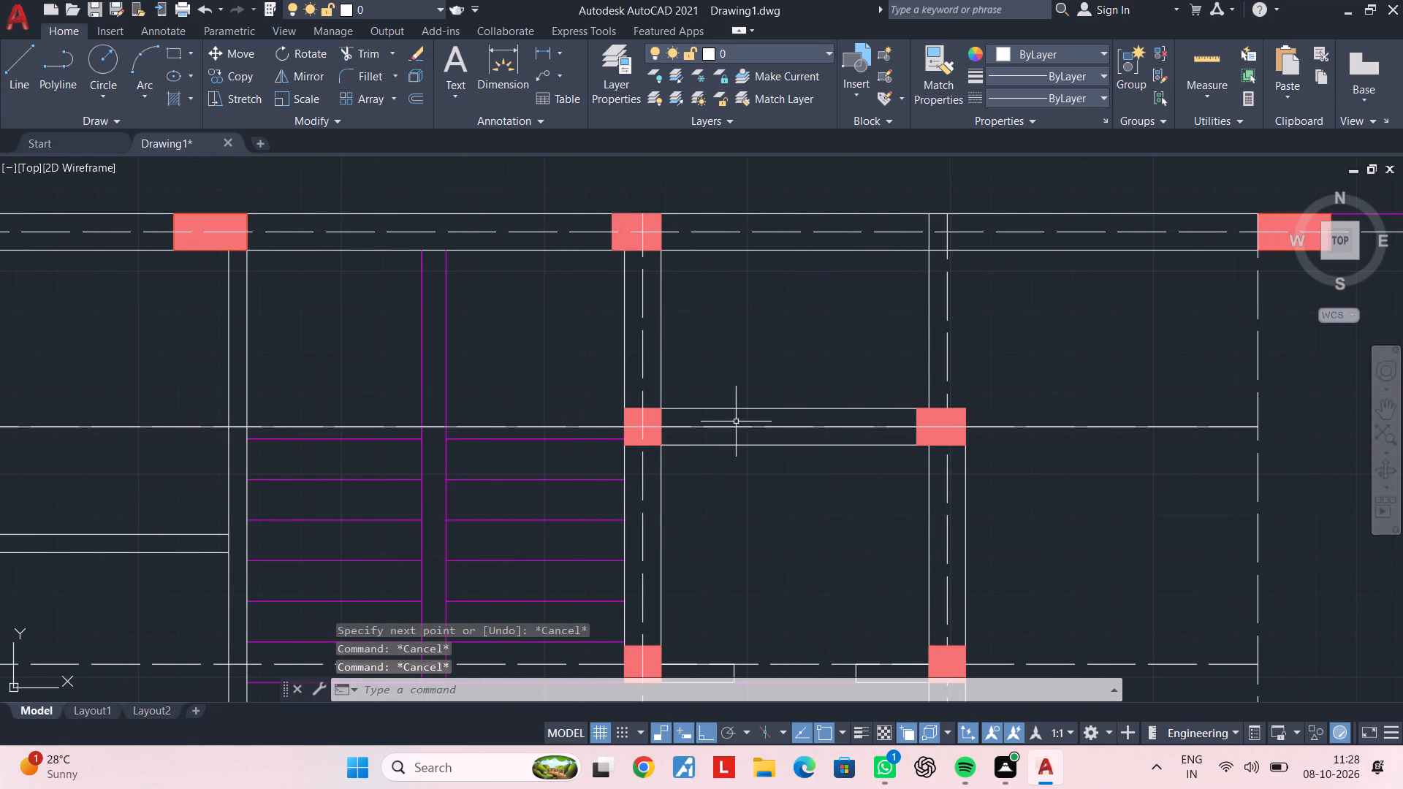
left_click(737, 427)
left_click(799, 516)
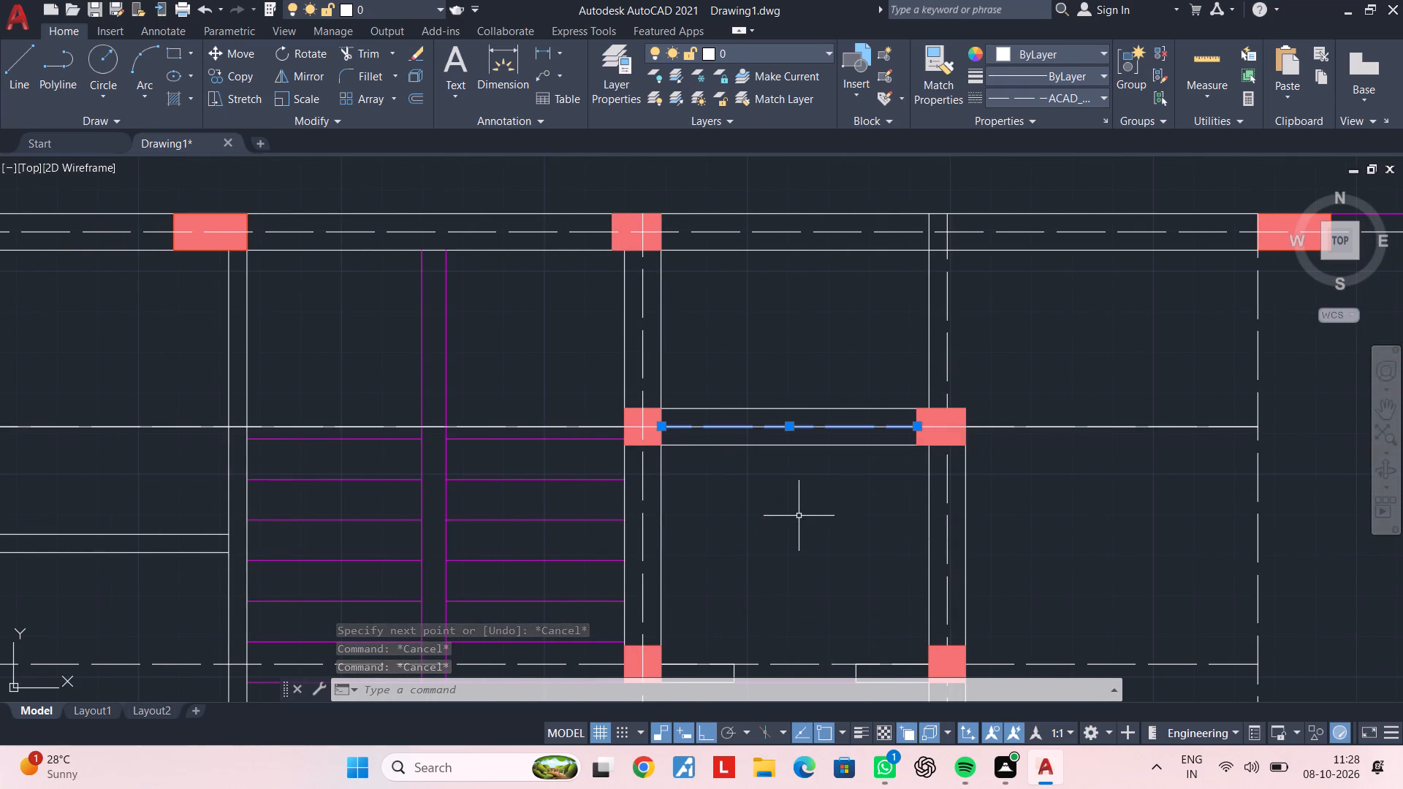
key("Delete")
left_click(576, 427)
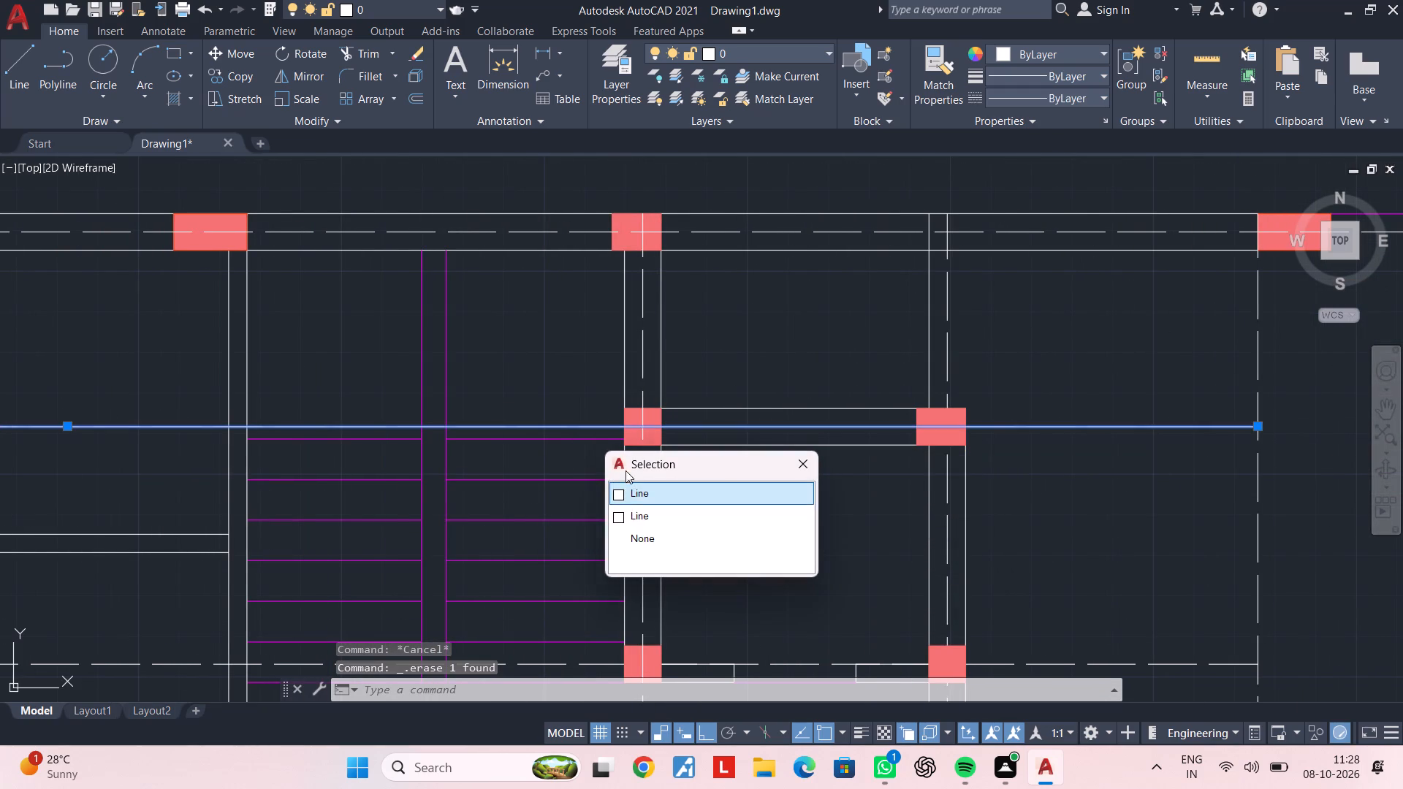
left_click(635, 509)
key("Delete")
scroll(541, 511, "down", 2)
middle_click_drag(546, 511, 701, 496)
scroll(786, 489, "up", 2)
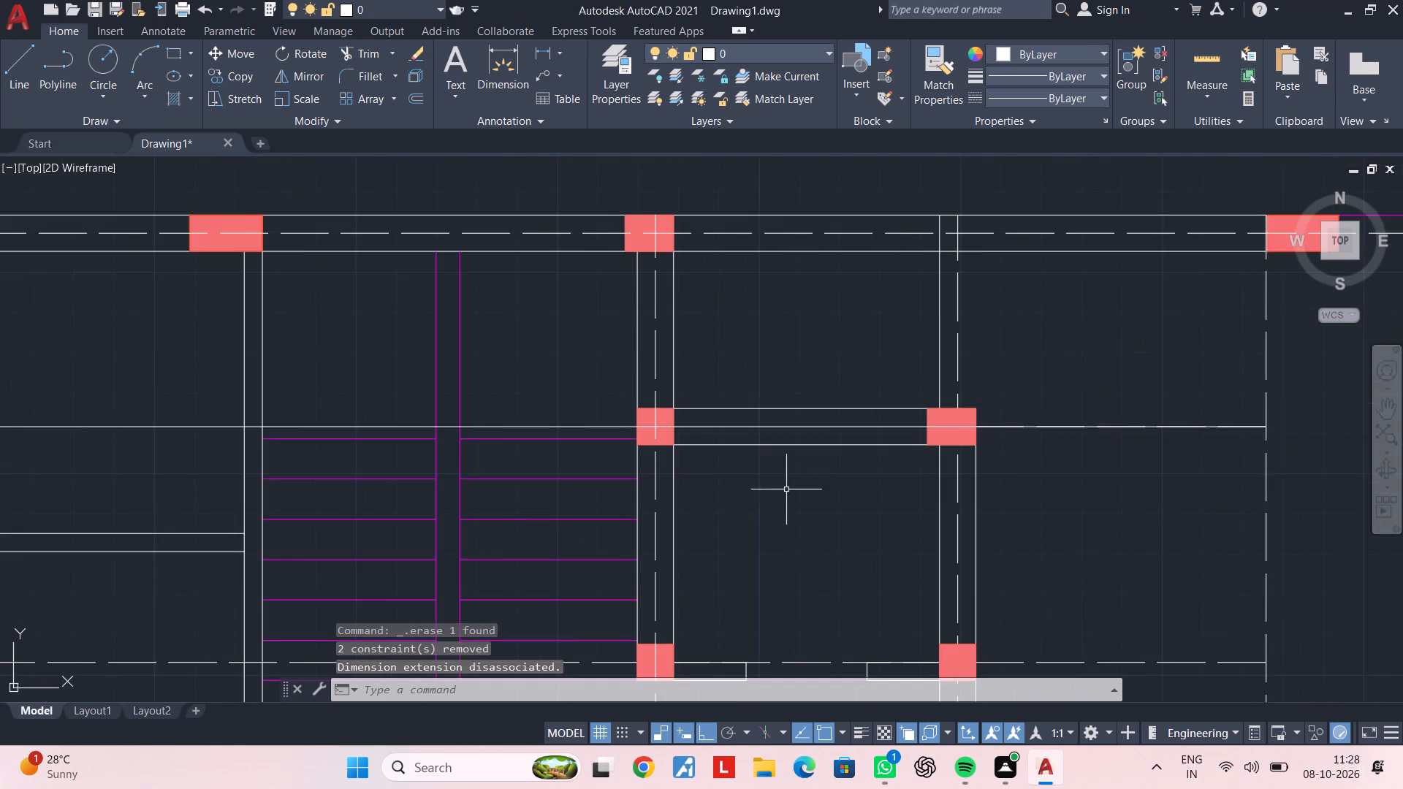
middle_click_drag(748, 503, 795, 504)
left_click(1105, 427)
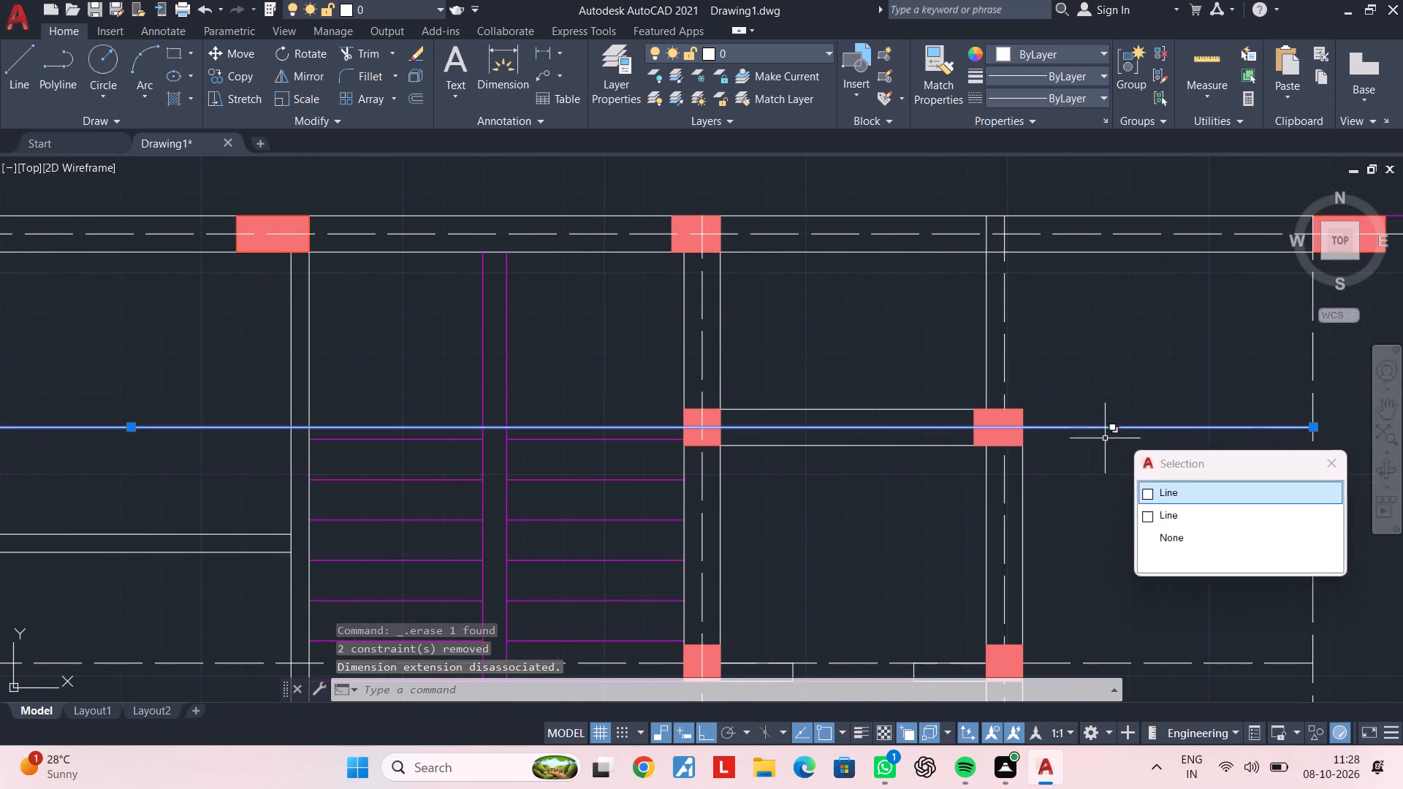
left_click(1147, 511)
key("Delete")
middle_click_drag(1087, 522, 1047, 532)
key("Escape")
Match the properties of the dashed vertical centreline through the east pair of columns onto the new horizontal line.
key("Escape")
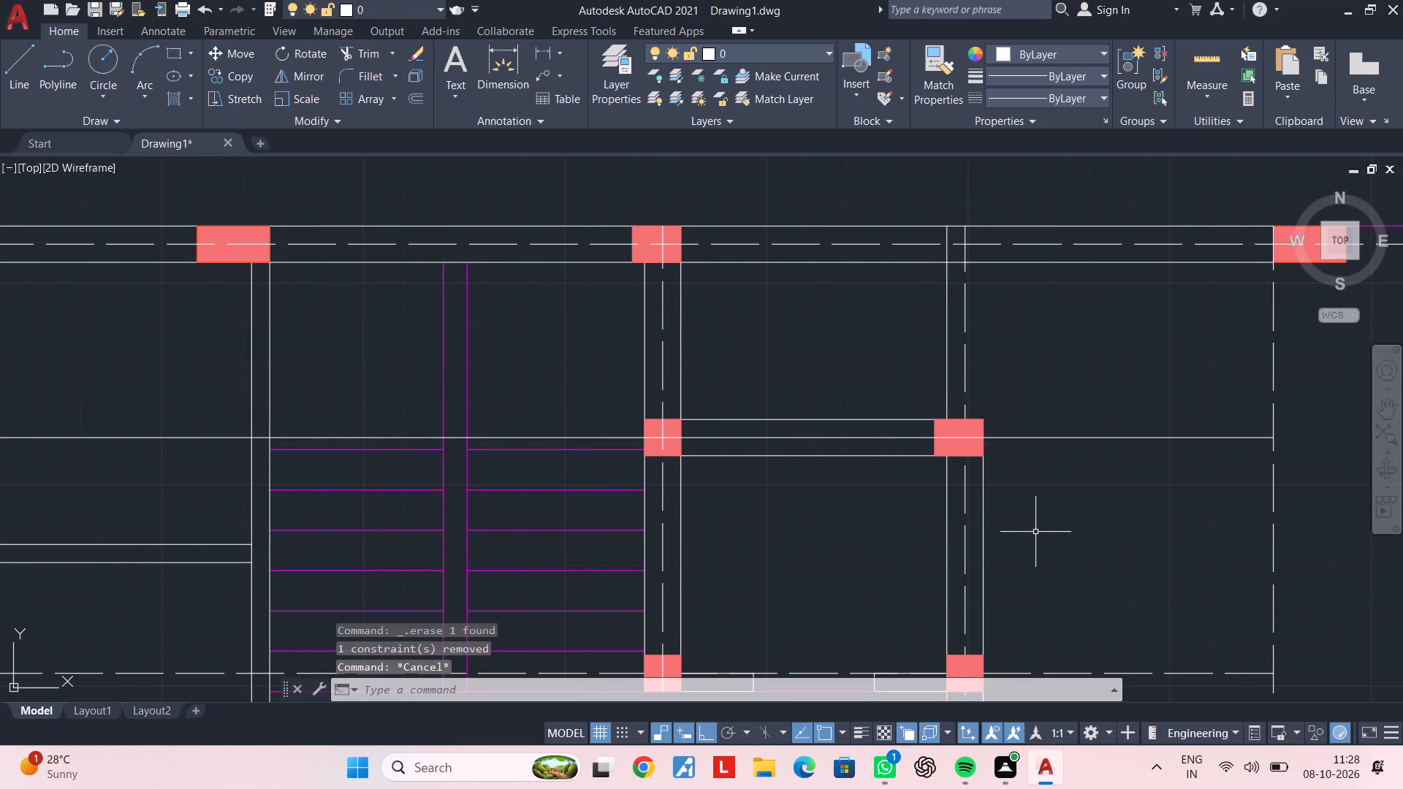
type("ma")
key("space")
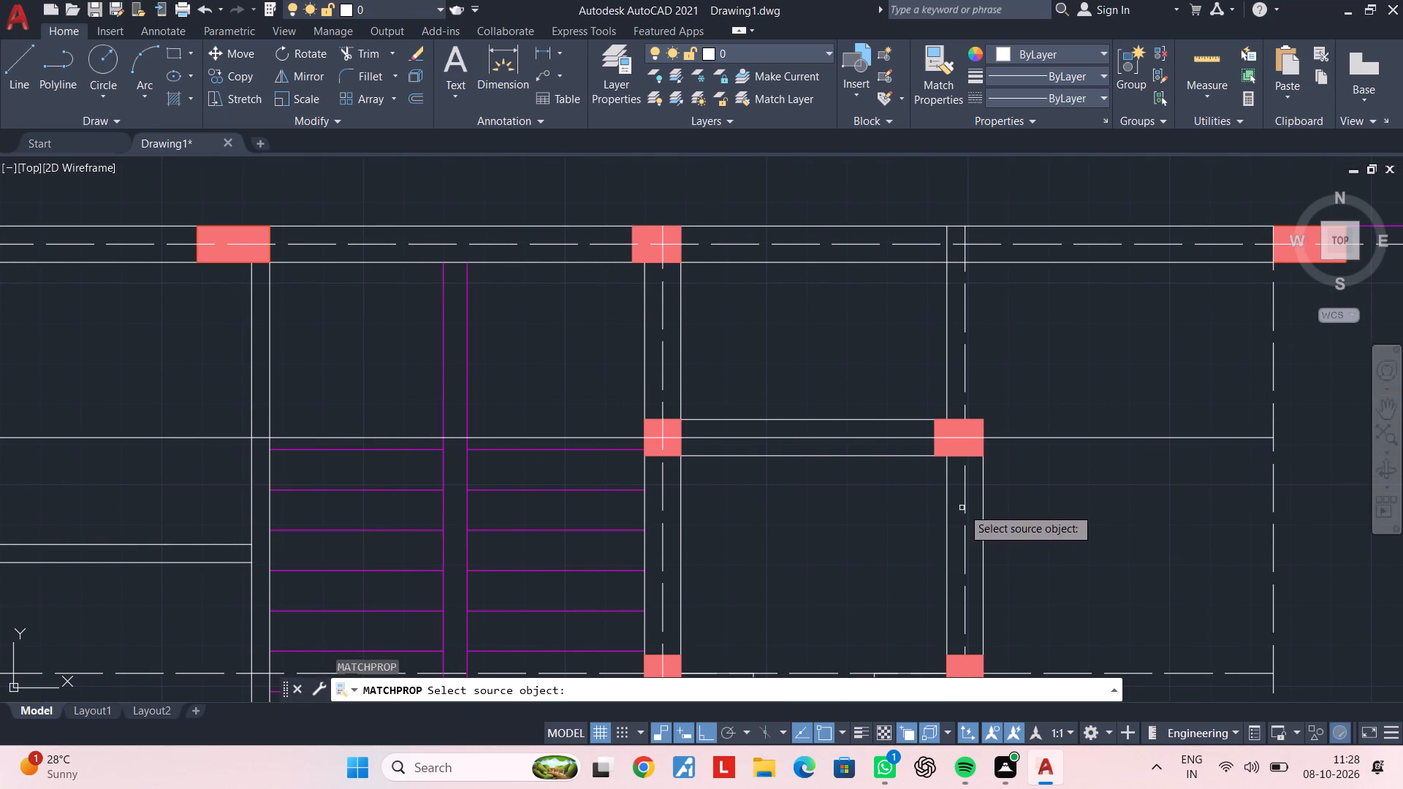
left_click(964, 506)
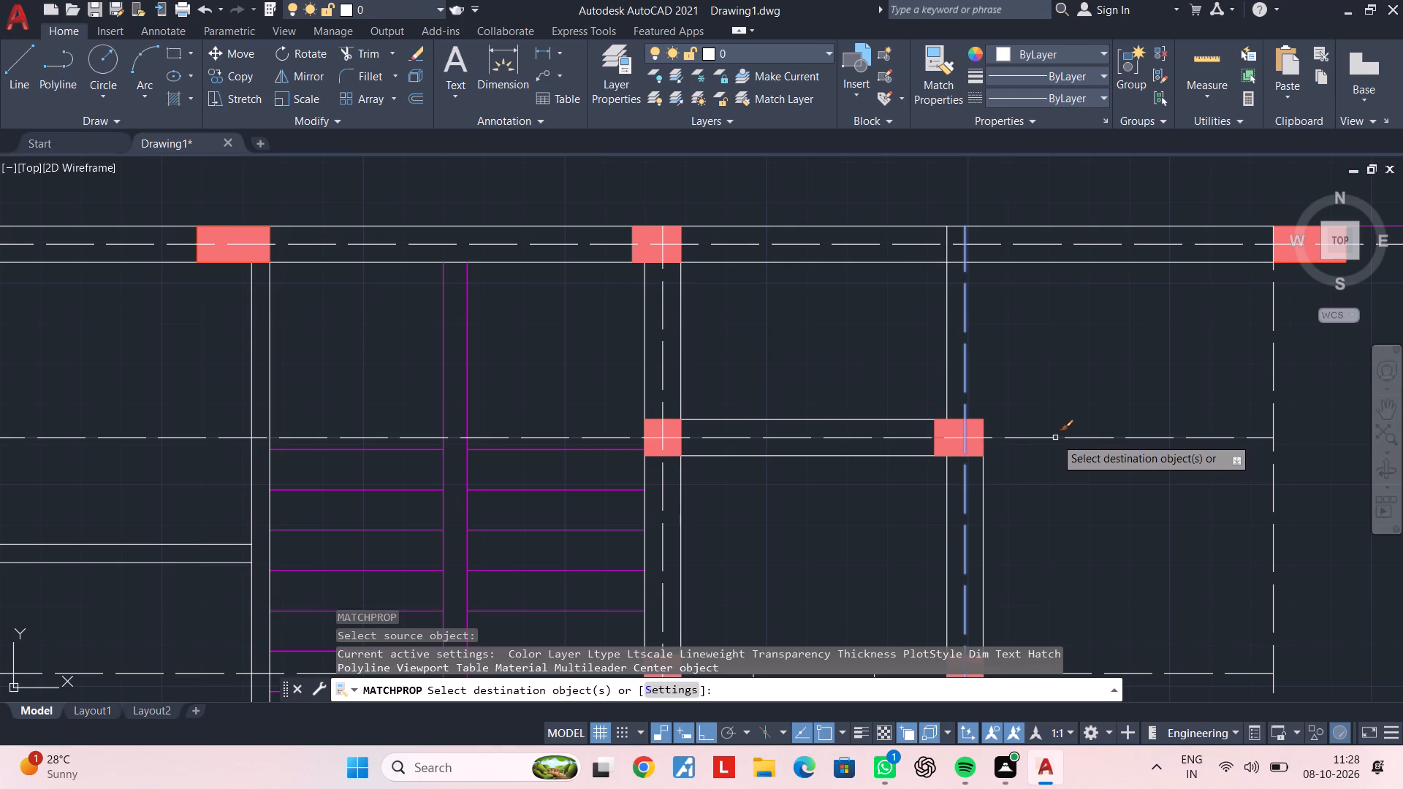
left_click(1055, 438)
scroll(1039, 465, "down", 1)
key("Escape")
key("Escape")
key("Escape")
key("Escape")
middle_click_drag(881, 489, 905, 450)
key("Escape")
Examine the remaining centrelines across the plan, from the staircase block to the west boundary and southern columns.
middle_click_drag(903, 489, 908, 479)
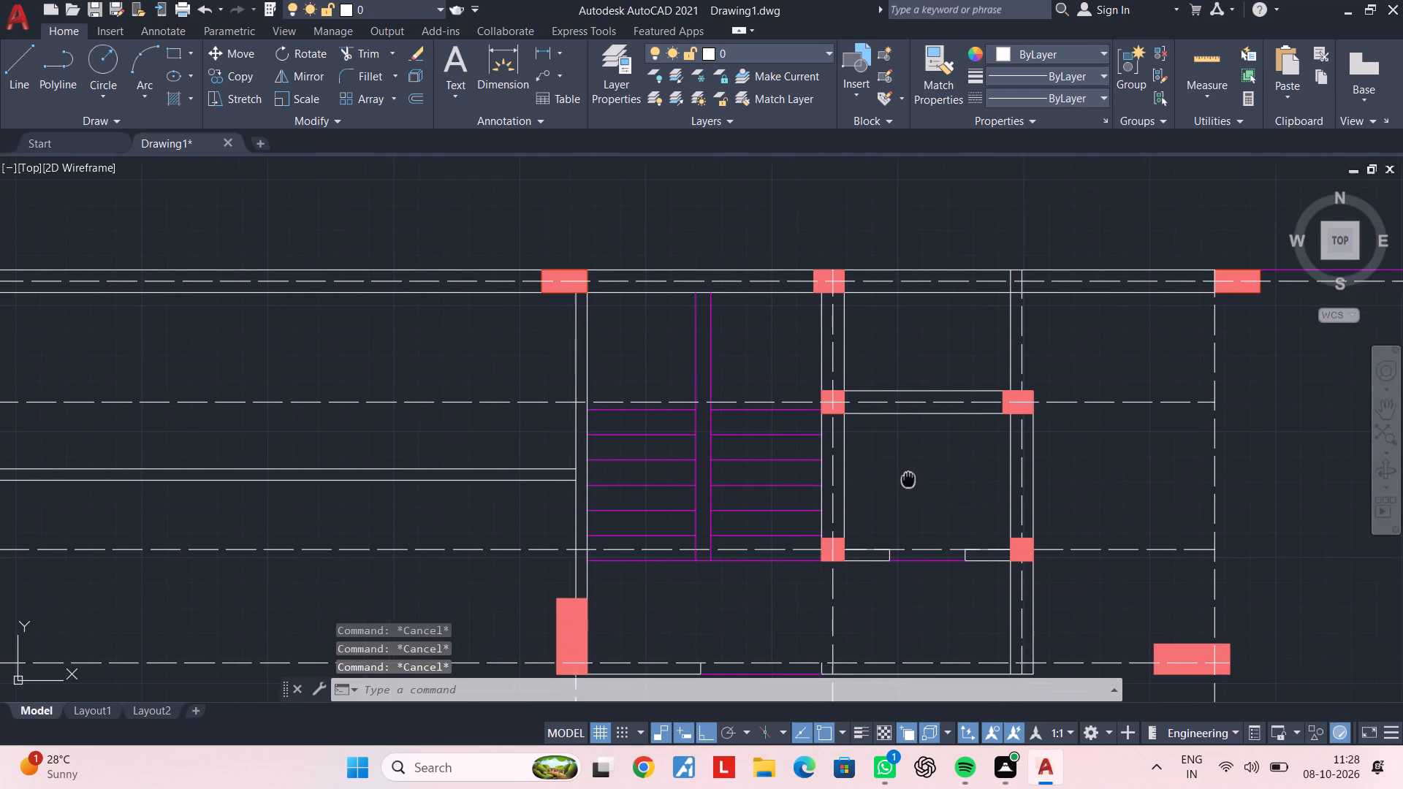
middle_click_drag(908, 479, 912, 435)
key("Escape")
key("Escape")
middle_click_drag(936, 466, 846, 466)
scroll(853, 497, "down", 1)
middle_click_drag(853, 497, 862, 466)
key("Escape")
middle_click_drag(856, 511, 872, 470)
key("Escape")
middle_click_drag(825, 522, 839, 507)
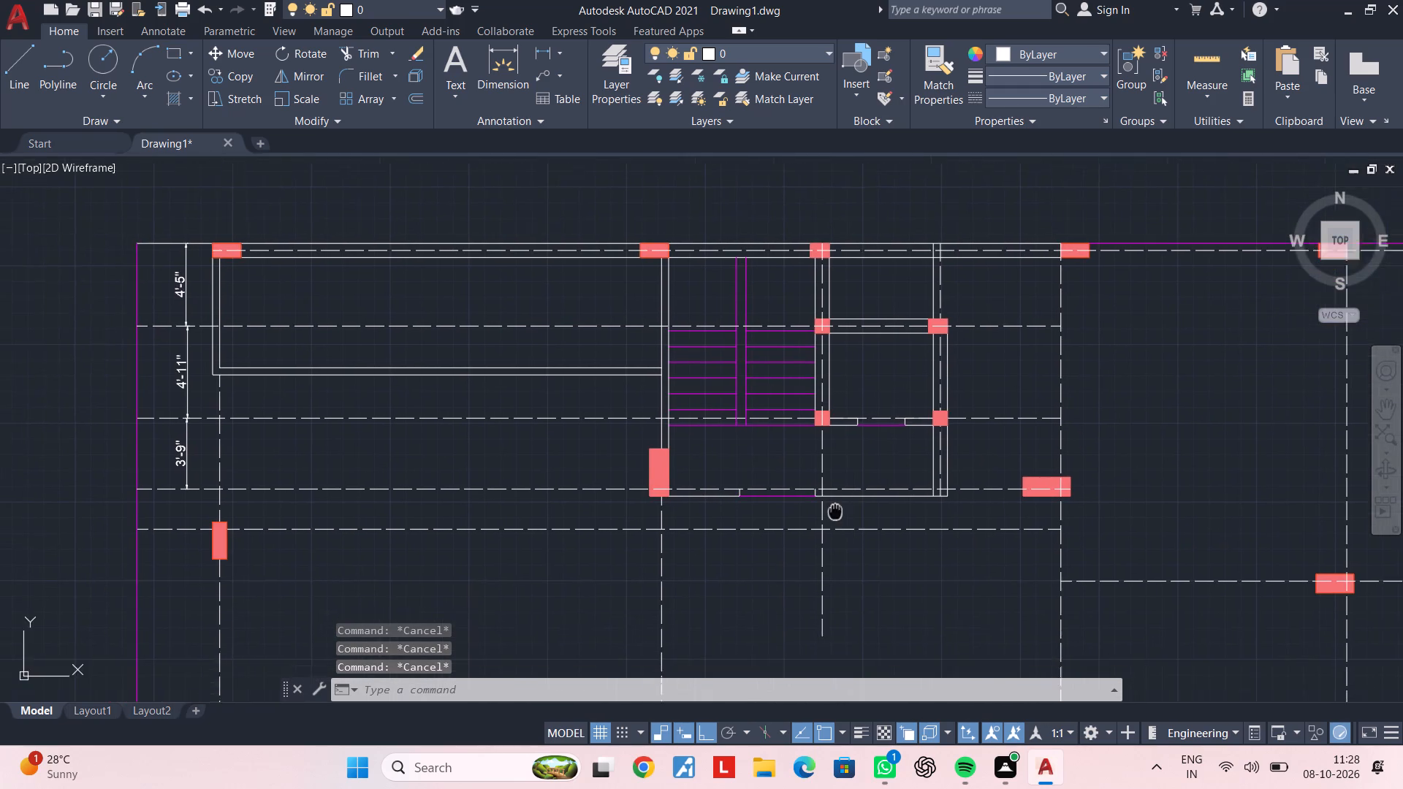
middle_click_drag(839, 507, 862, 486)
middle_click_drag(734, 517, 836, 499)
middle_click_drag(612, 481, 789, 471)
middle_click_drag(582, 558, 740, 526)
middle_click_drag(735, 527, 765, 479)
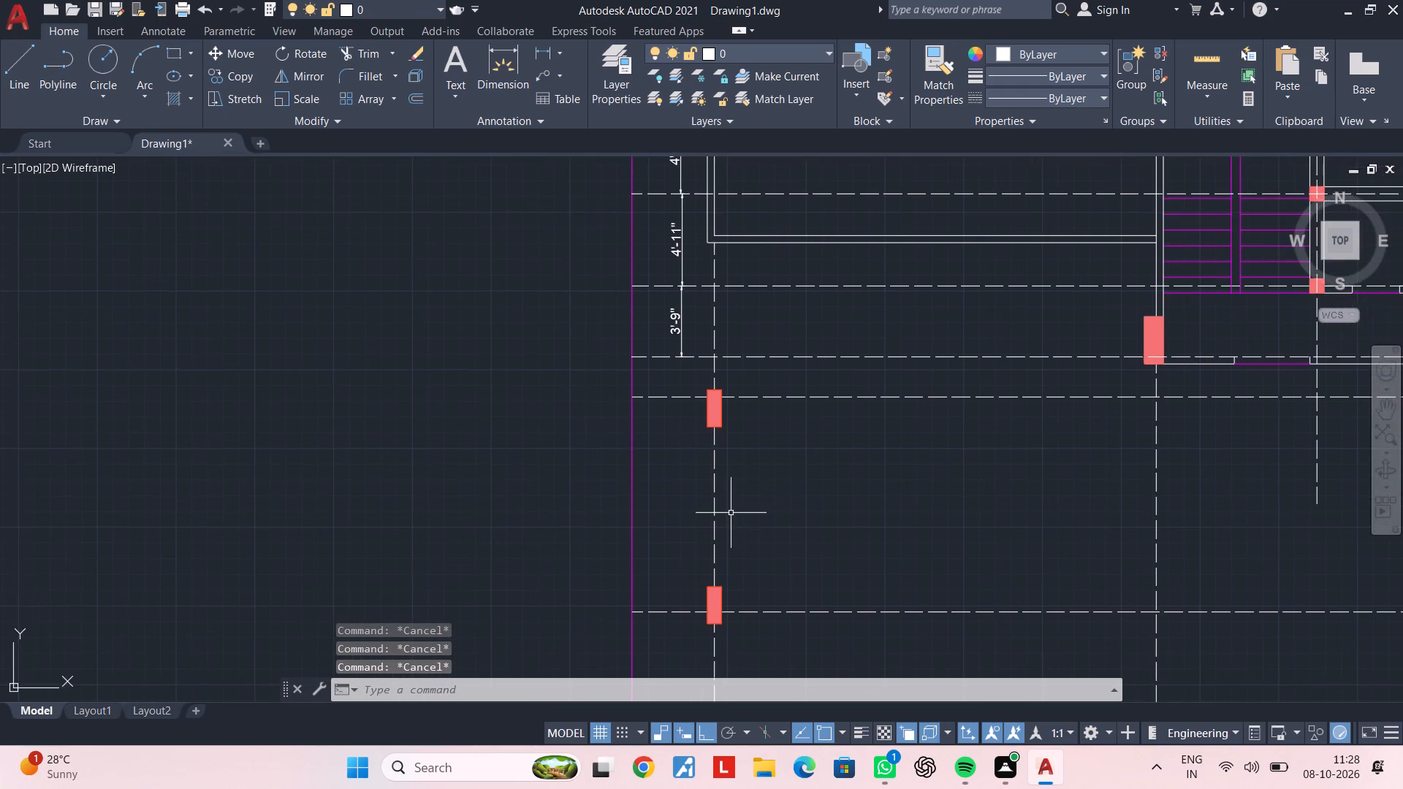
middle_click_drag(723, 522, 740, 394)
scroll(758, 403, "down", 2)
middle_click_drag(760, 407, 680, 461)
middle_click_drag(707, 468, 707, 498)
Erase the dashed vertical centreline south of the stair-side column and the solid line continuing it beyond the south boundary.
scroll(873, 438, "up", 1)
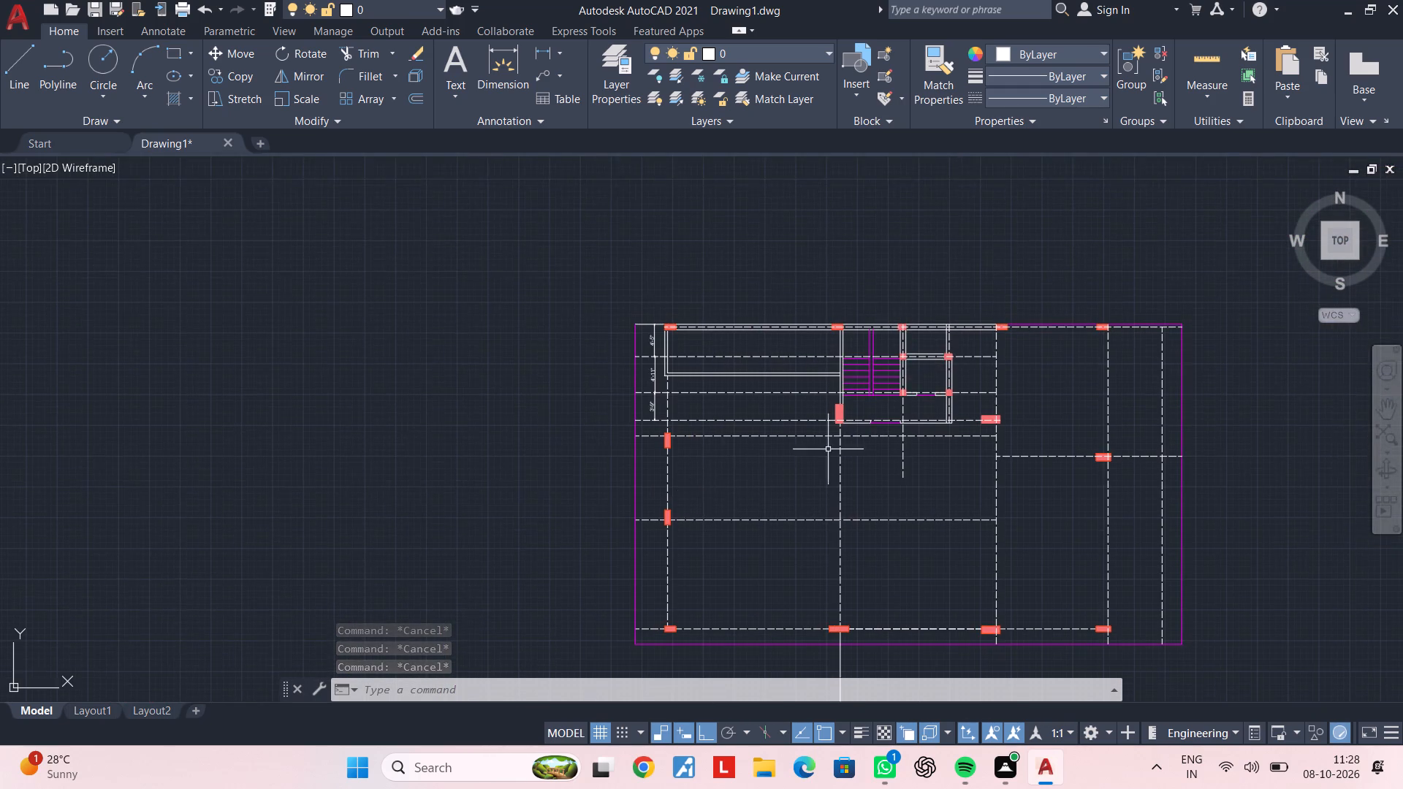
scroll(869, 440, "up", 1)
scroll(790, 378, "up", 1)
left_click(776, 452)
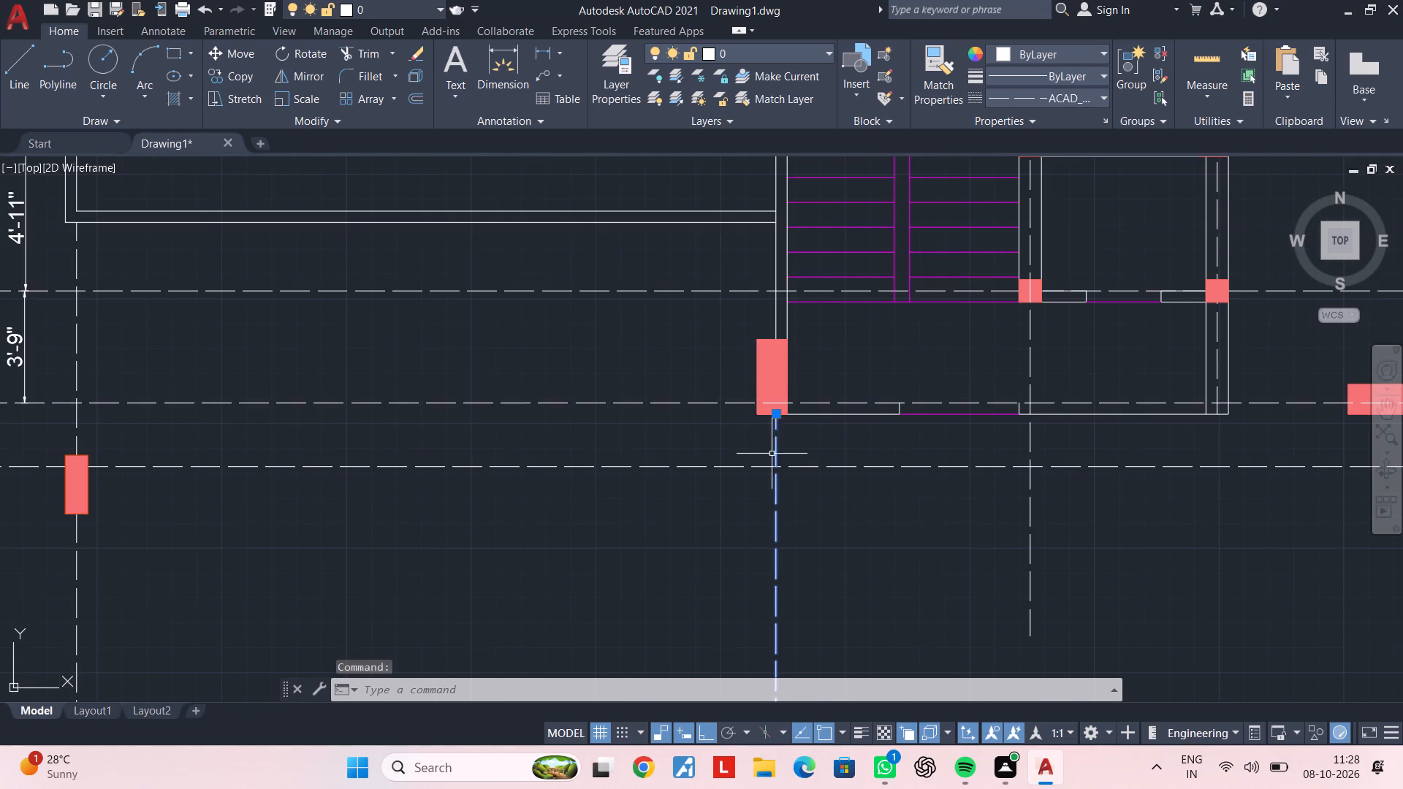
scroll(704, 470, "down", 1)
middle_click_drag(704, 474, 680, 582)
scroll(729, 511, "up", 2)
middle_click_drag(772, 539, 764, 367)
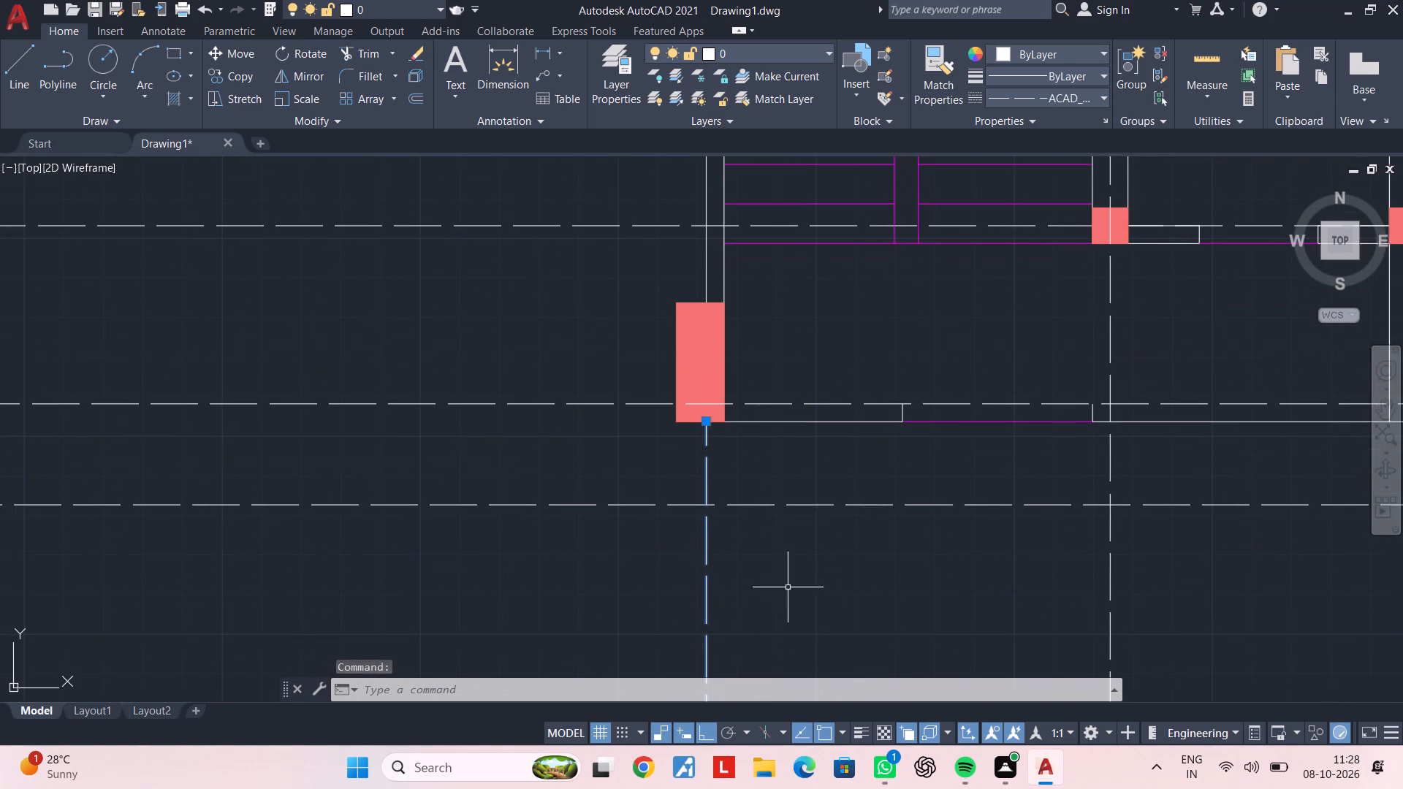
middle_click_drag(785, 588, 786, 337)
scroll(792, 413, "down", 2)
middle_click_drag(791, 421, 813, 273)
scroll(855, 417, "down", 1)
middle_click_drag(853, 420, 807, 488)
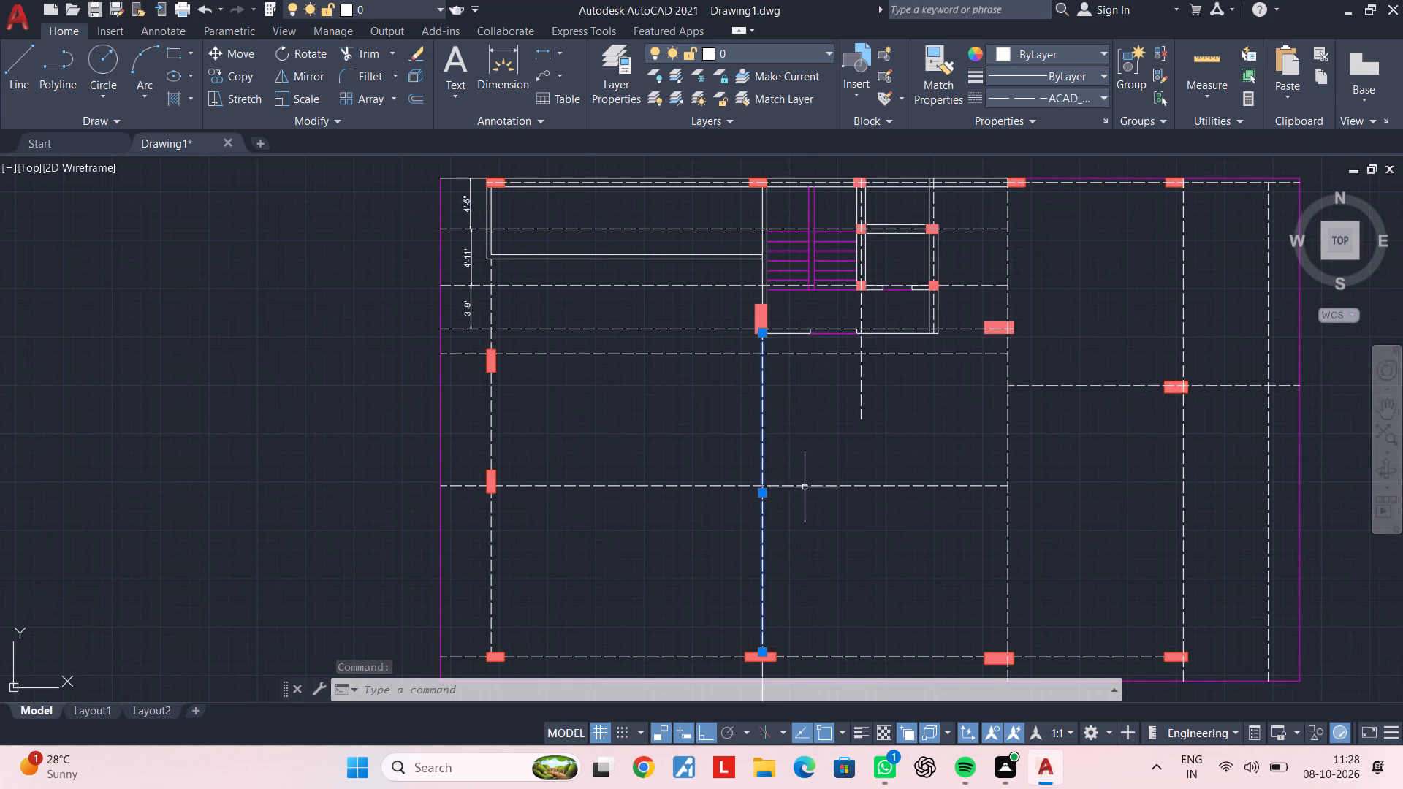
middle_click_drag(792, 434, 774, 481)
middle_click_drag(774, 481, 789, 280)
middle_click_drag(808, 553, 813, 492)
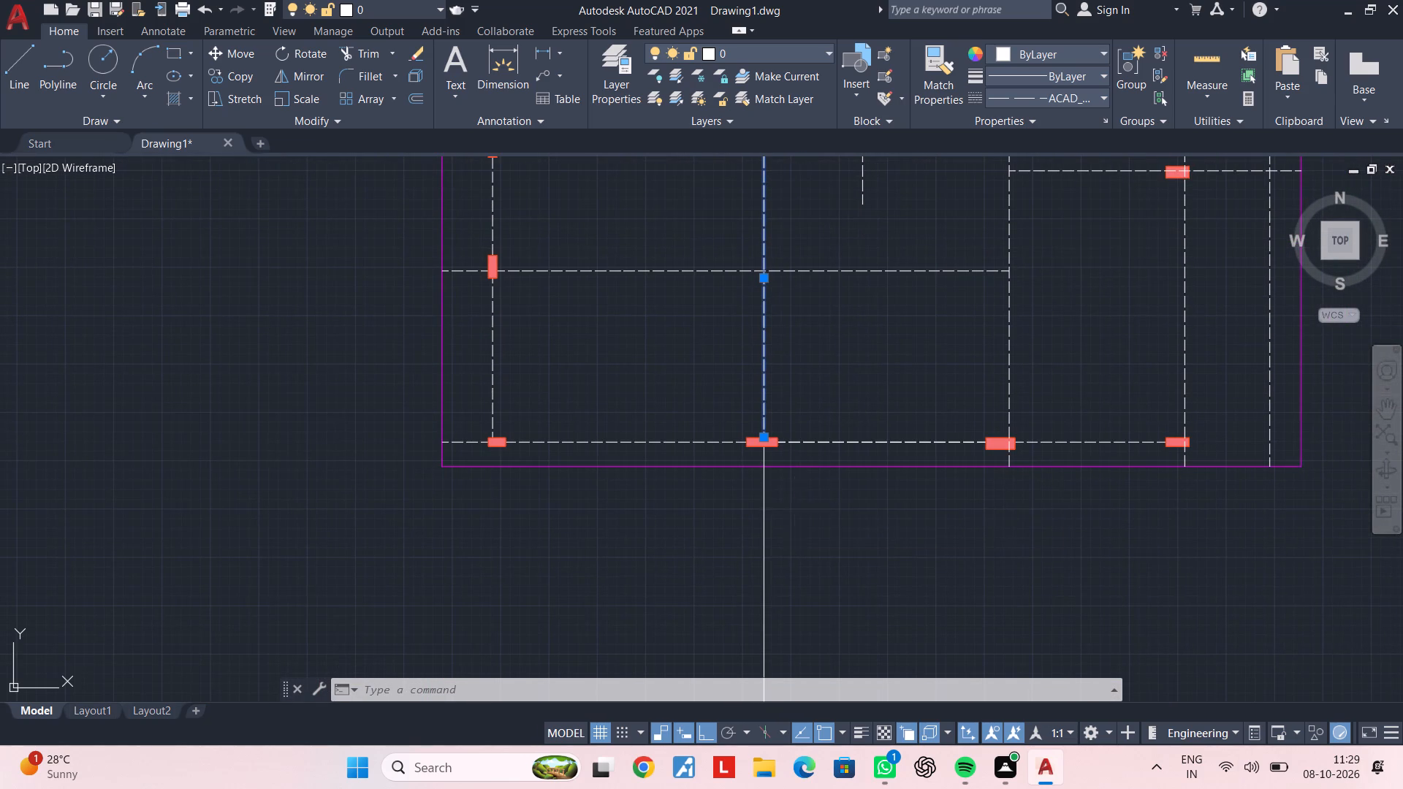
left_click(795, 512)
left_click(727, 546)
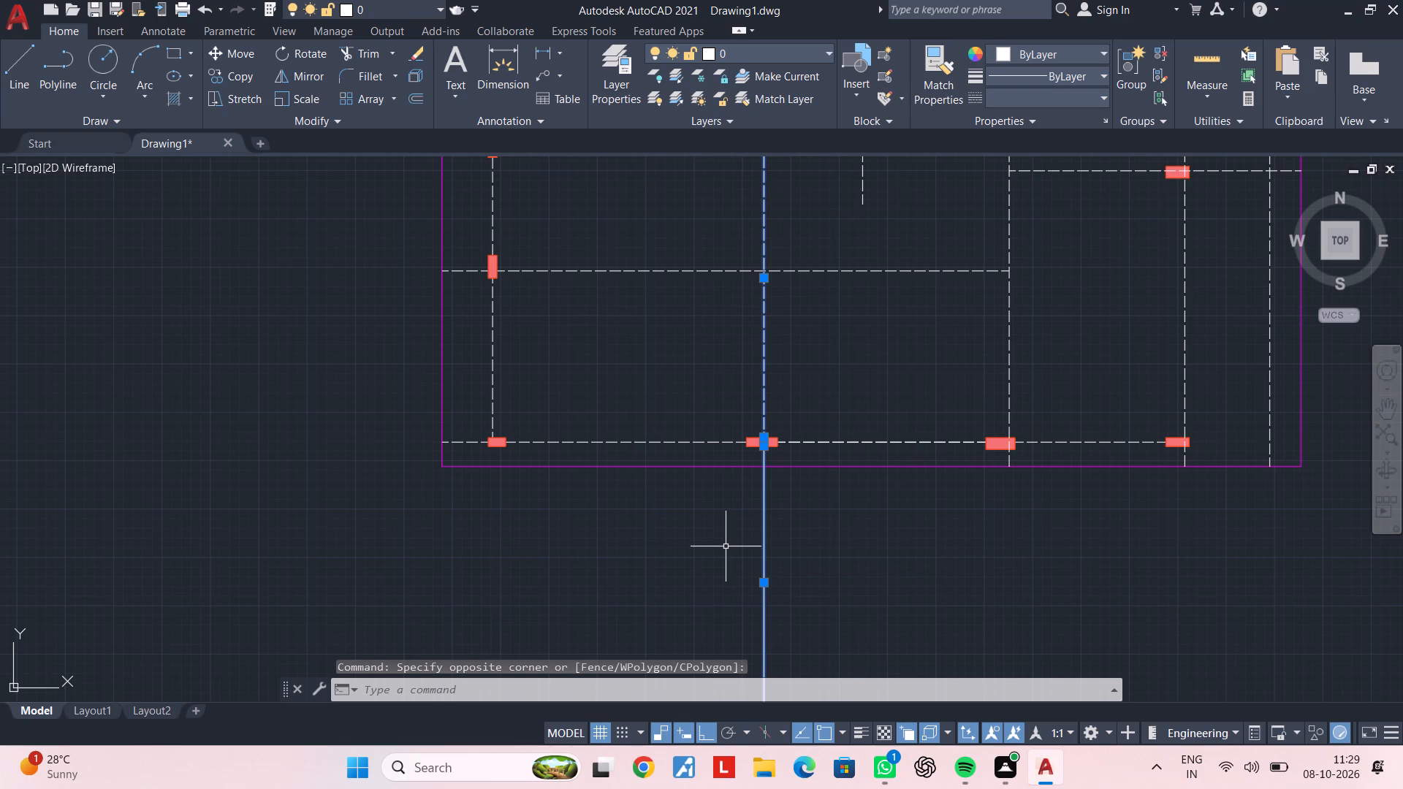
middle_click_drag(777, 294, 706, 567)
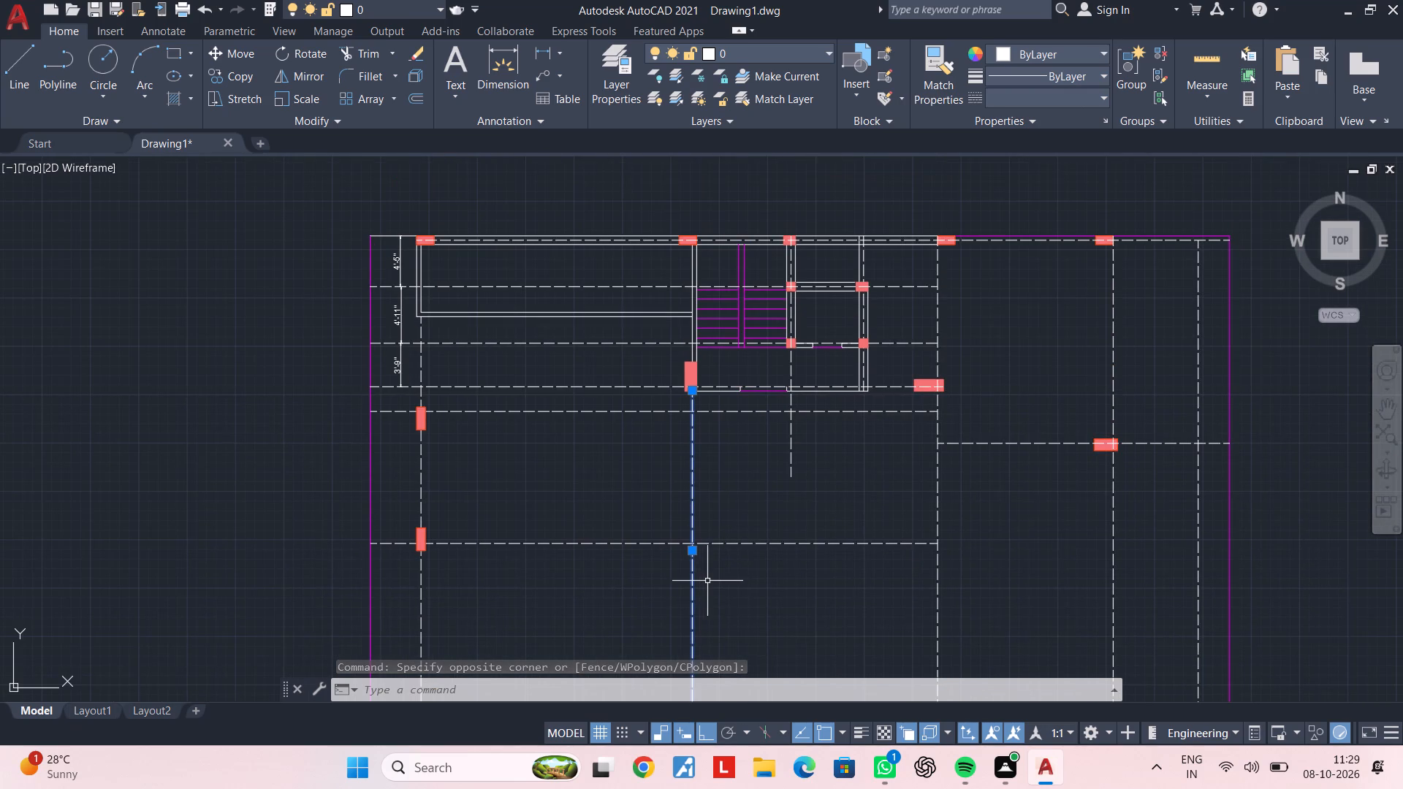
scroll(681, 364, "up", 4)
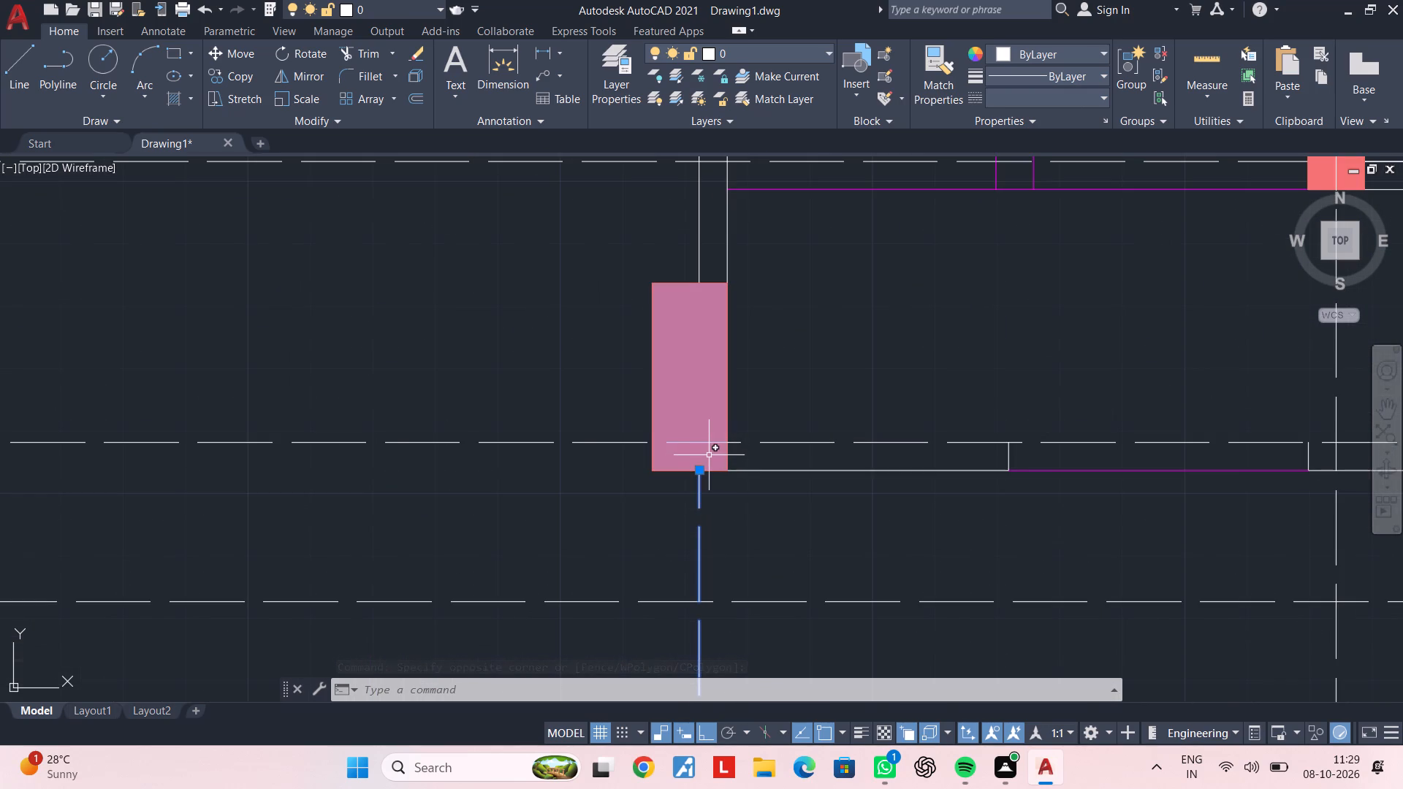
key("Delete")
Draw a vertical line from the stair-side column's north edge, through the south column, to beyond the plan's south boundary.
middle_click_drag(712, 503, 707, 411)
key("Escape")
key("Escape")
key("l")
key("space")
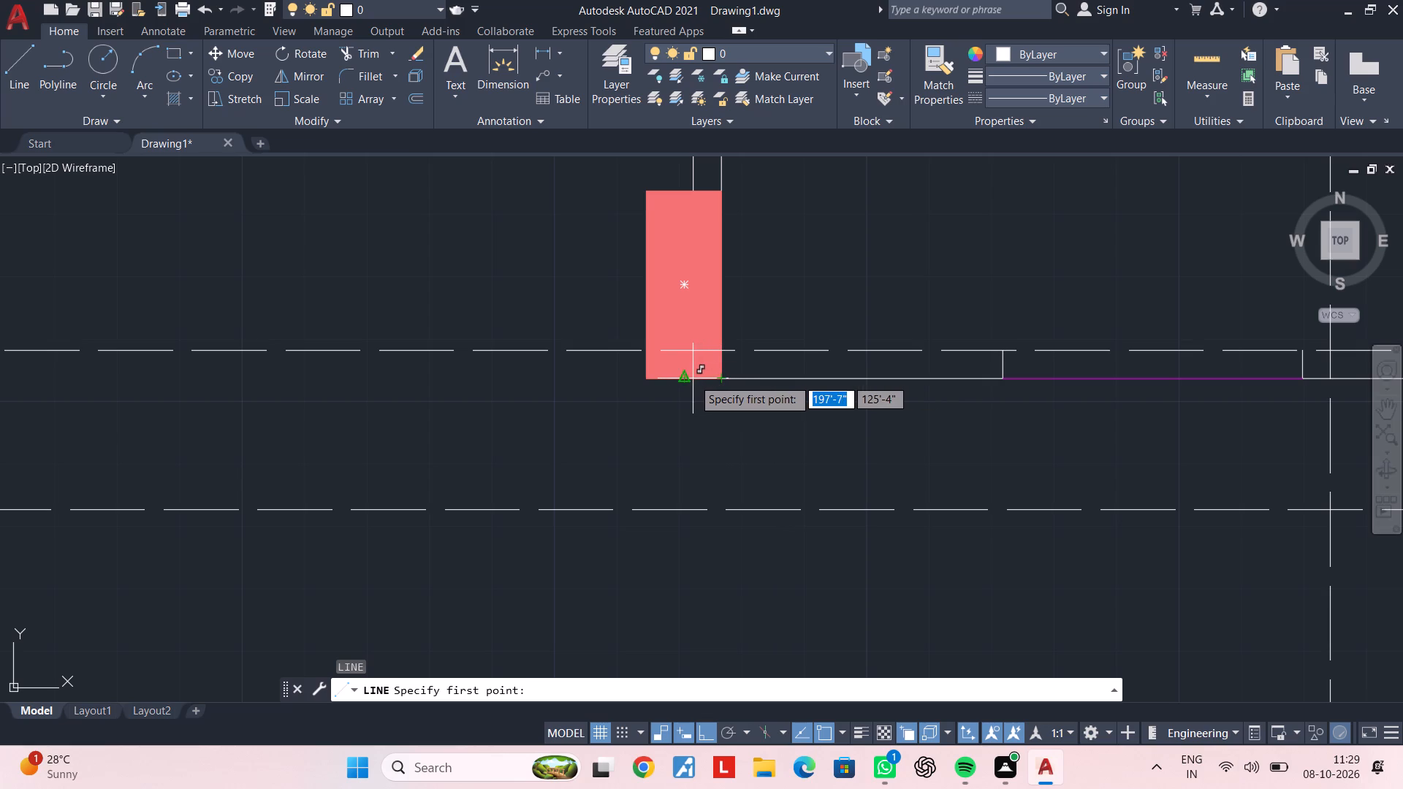
left_click(695, 191)
middle_click_drag(731, 563, 736, 305)
scroll(714, 431, "down", 3)
middle_click_drag(703, 500, 715, 281)
scroll(720, 615, "down", 1)
middle_click_drag(720, 618, 721, 604)
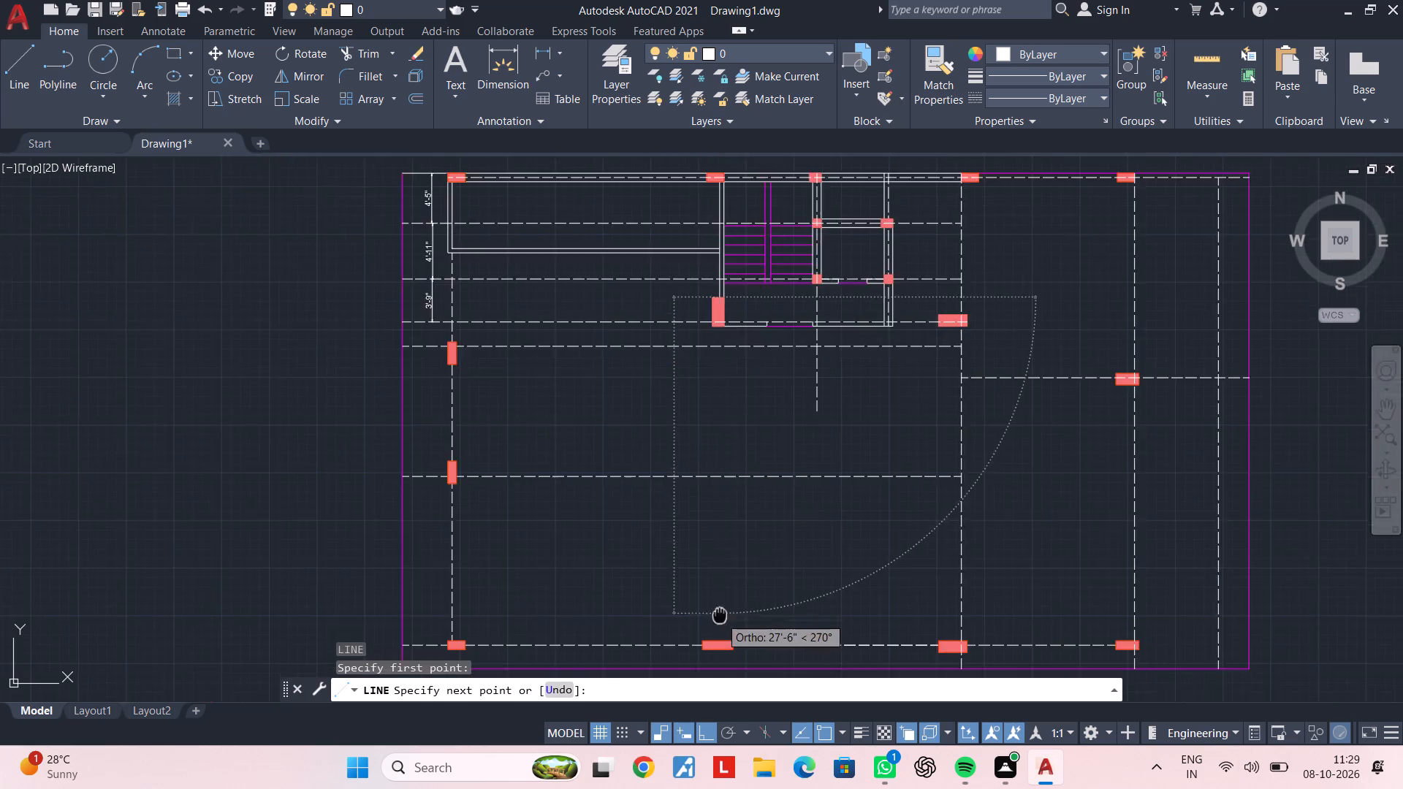
middle_click_drag(721, 604, 736, 422)
left_click(740, 537)
key("Escape")
key("Escape")
middle_click_drag(778, 513, 757, 575)
key("Escape")
key("Escape")
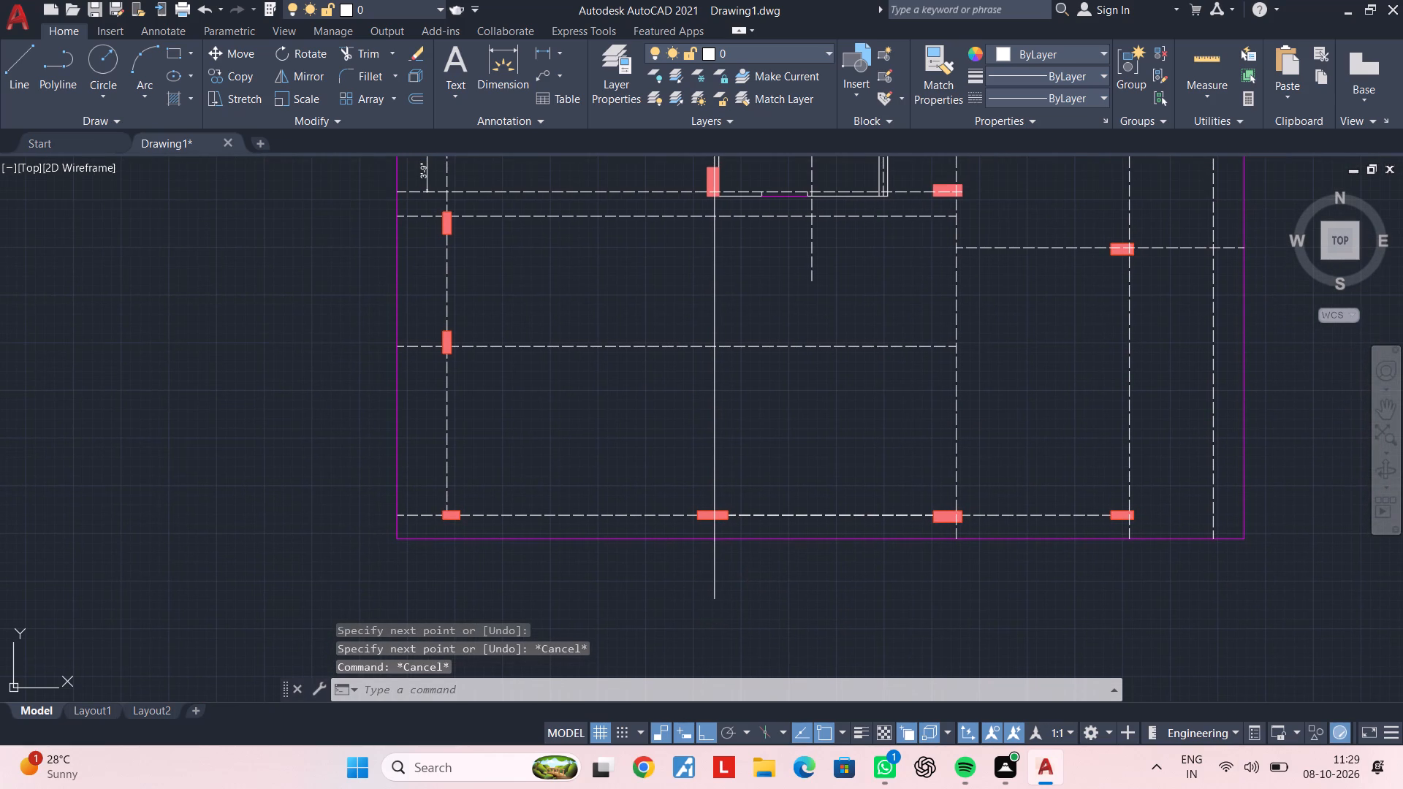
Match the properties of the dashed vertical centreline to the east onto the new vertical line through the stair-side column.
key("m")
key("a")
key("space")
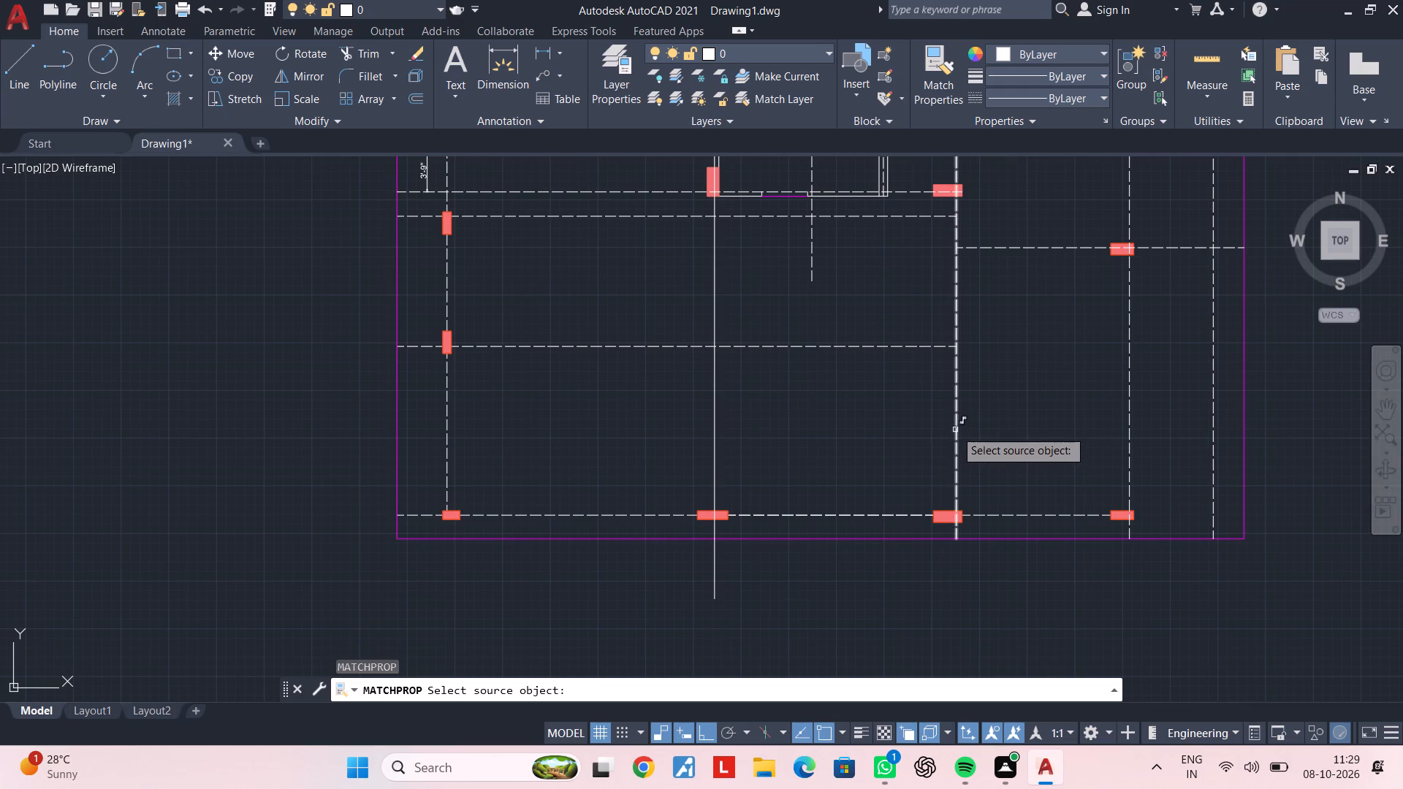
left_click(955, 430)
left_click(833, 435)
left_click(629, 443)
middle_click_drag(674, 380, 648, 525)
key("Escape")
middle_click_drag(612, 394, 742, 389)
key("Escape")
key("Escape")
middle_click_drag(676, 410, 743, 388)
key("Escape")
key("Escape")
key("Escape")
key("Escape")
middle_click_drag(708, 403, 829, 386)
key("Escape")
key("Escape")
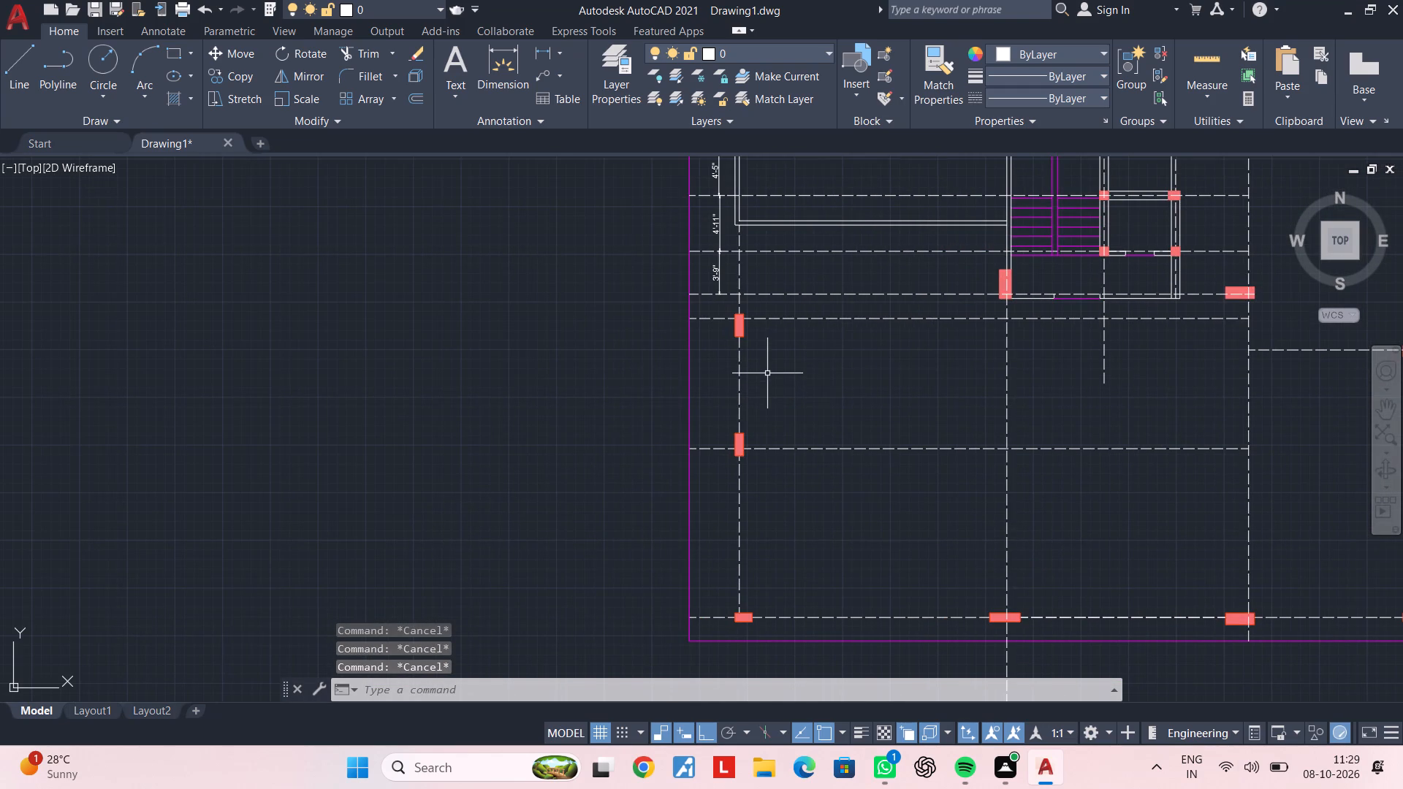
Draw a vertical line from the northwest room's southwest wall corner, through the west columns, to beyond the south boundary.
middle_click_drag(767, 373, 765, 601)
scroll(767, 467, "up", 1)
key("Escape")
key("Escape")
key("l")
key("space")
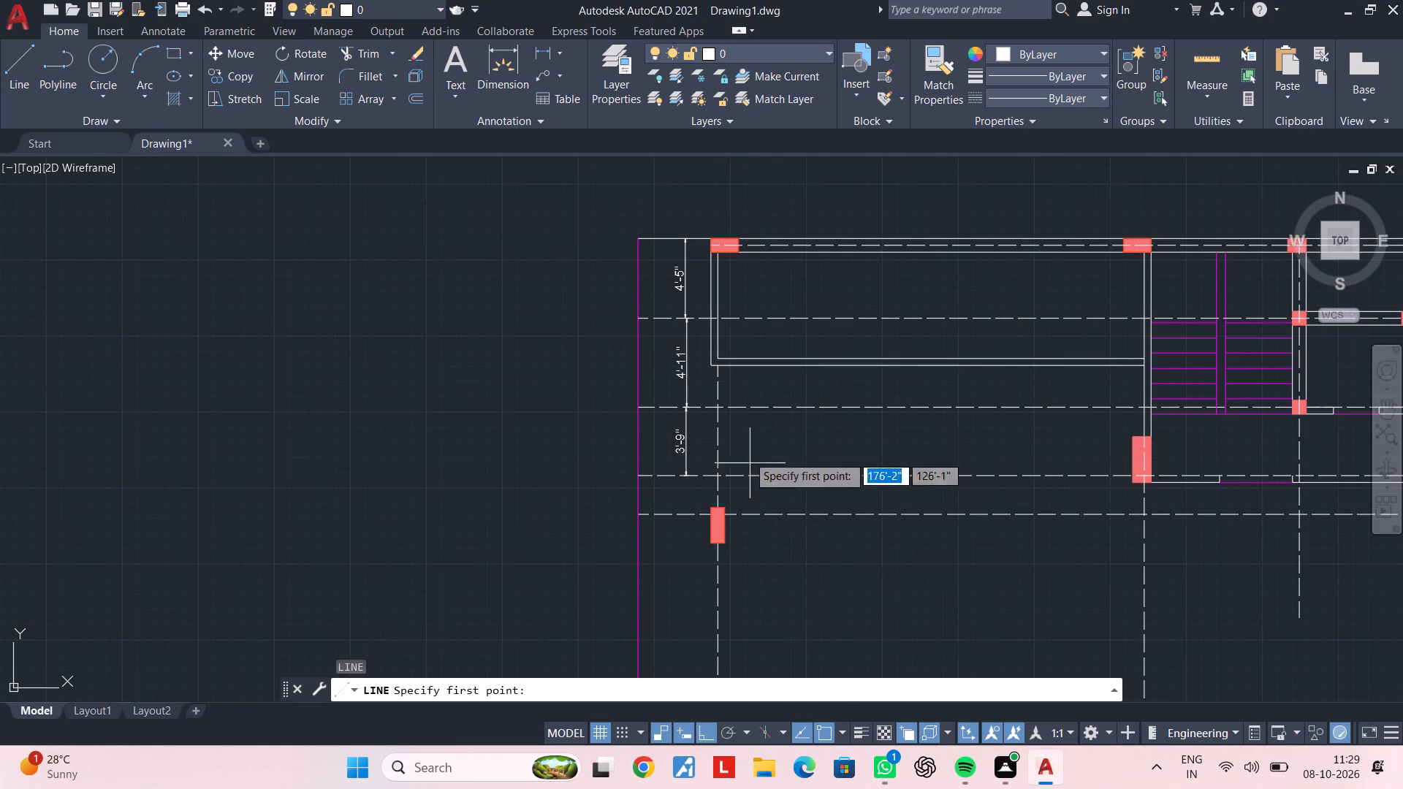
scroll(710, 374, "up", 1)
left_click(720, 362)
middle_click_drag(730, 614, 731, 322)
scroll(733, 538, "down", 1)
middle_click_drag(733, 541, 767, 299)
middle_click_drag(746, 620, 783, 413)
left_click(806, 541)
key("Escape")
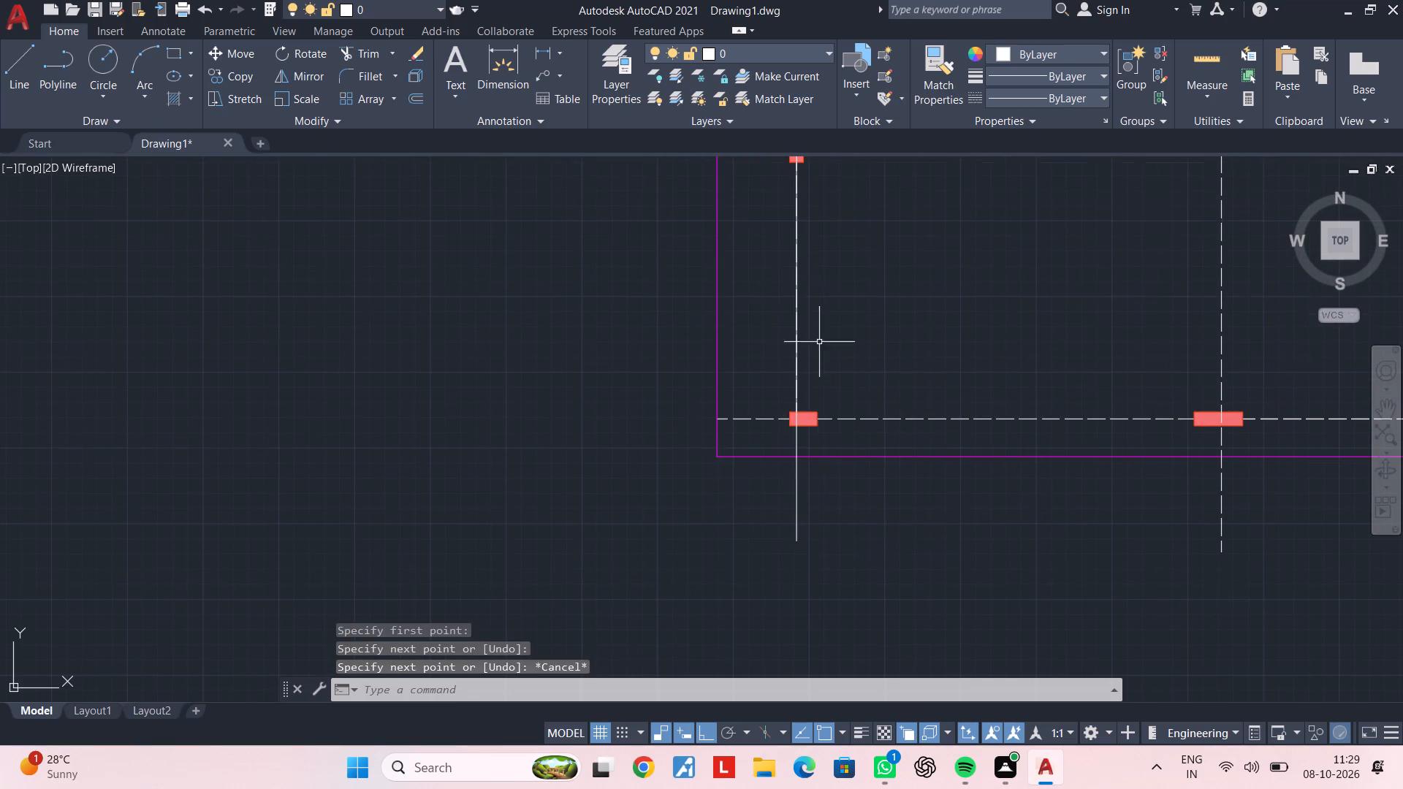
Erase the three old dashed segments beneath the new west vertical line, from the southwest column up to the room wall.
middle_click_drag(819, 342, 786, 554)
key("Escape")
key("Escape")
left_click(788, 494)
left_click(737, 511)
key("Escape")
key("Escape")
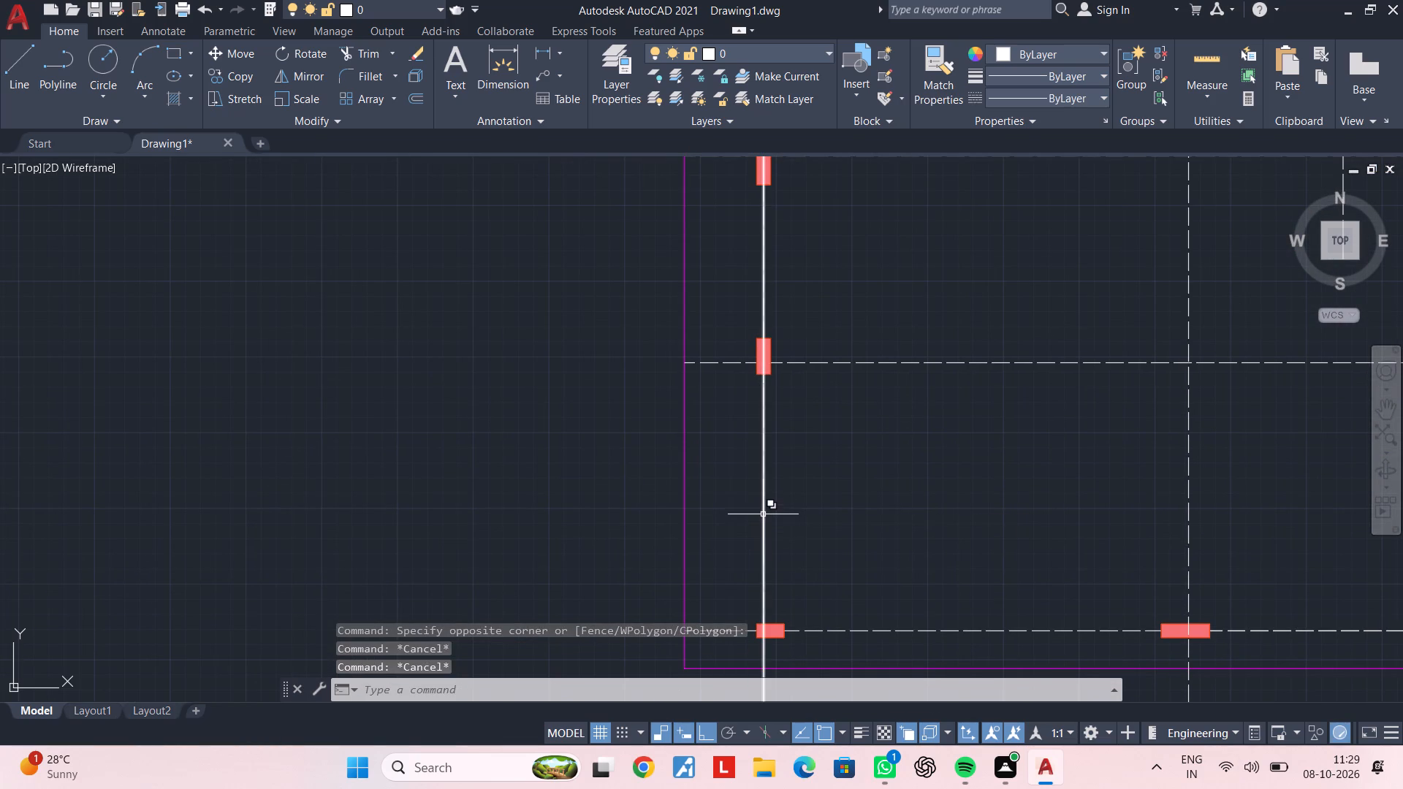
left_click(763, 514)
left_click(815, 600)
key("BackSpace")
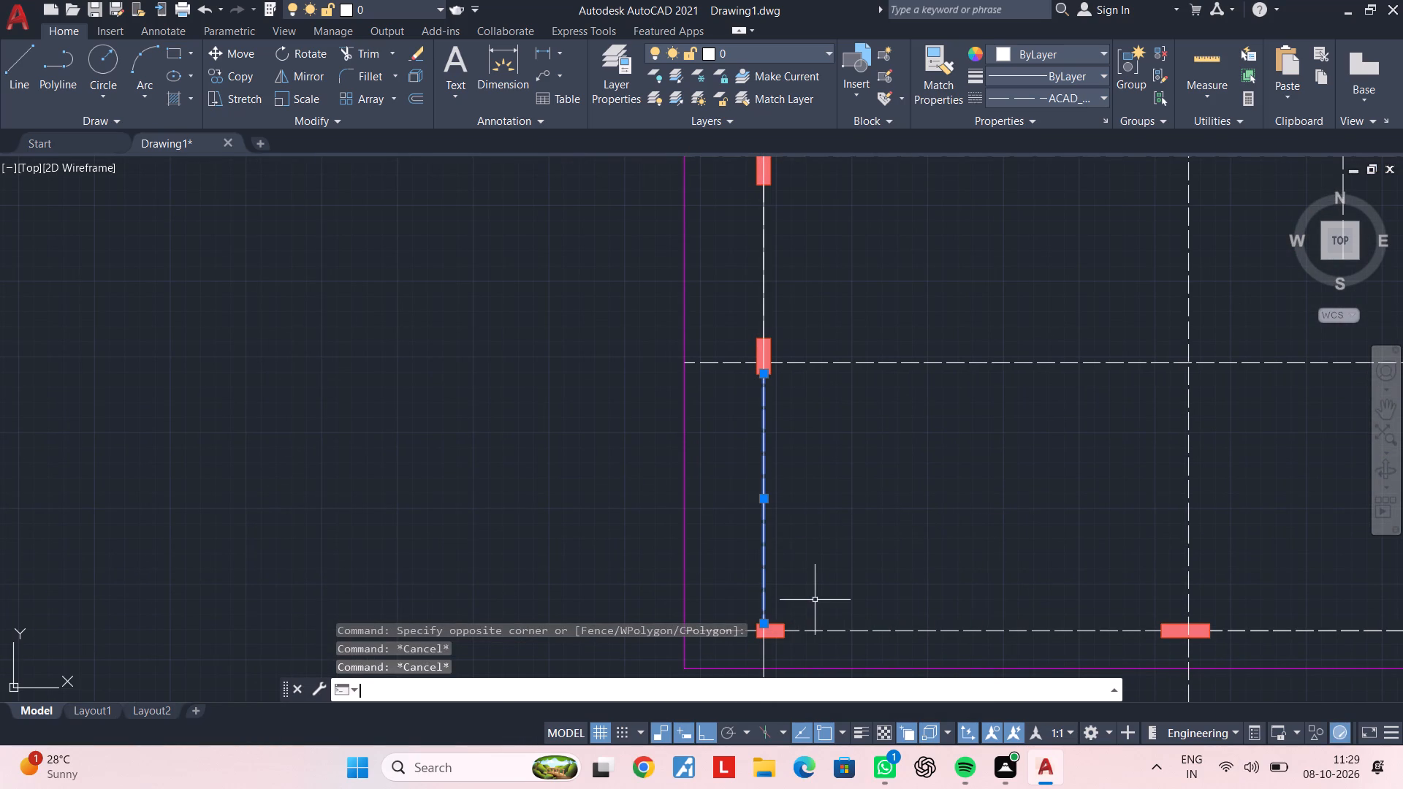
key("Delete")
middle_click_drag(818, 530, 796, 686)
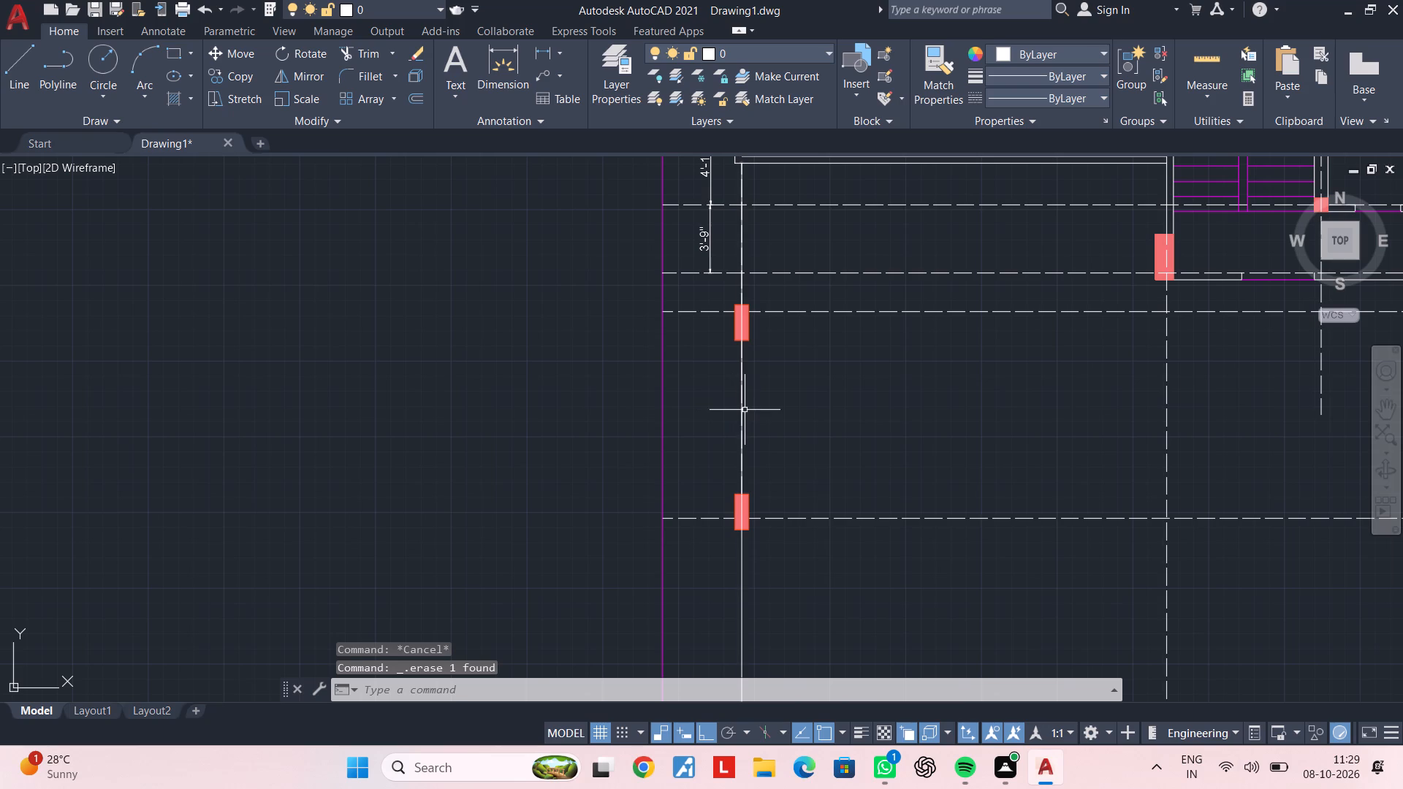
left_click(740, 411)
left_click(806, 503)
key("Delete")
middle_click_drag(798, 412, 772, 567)
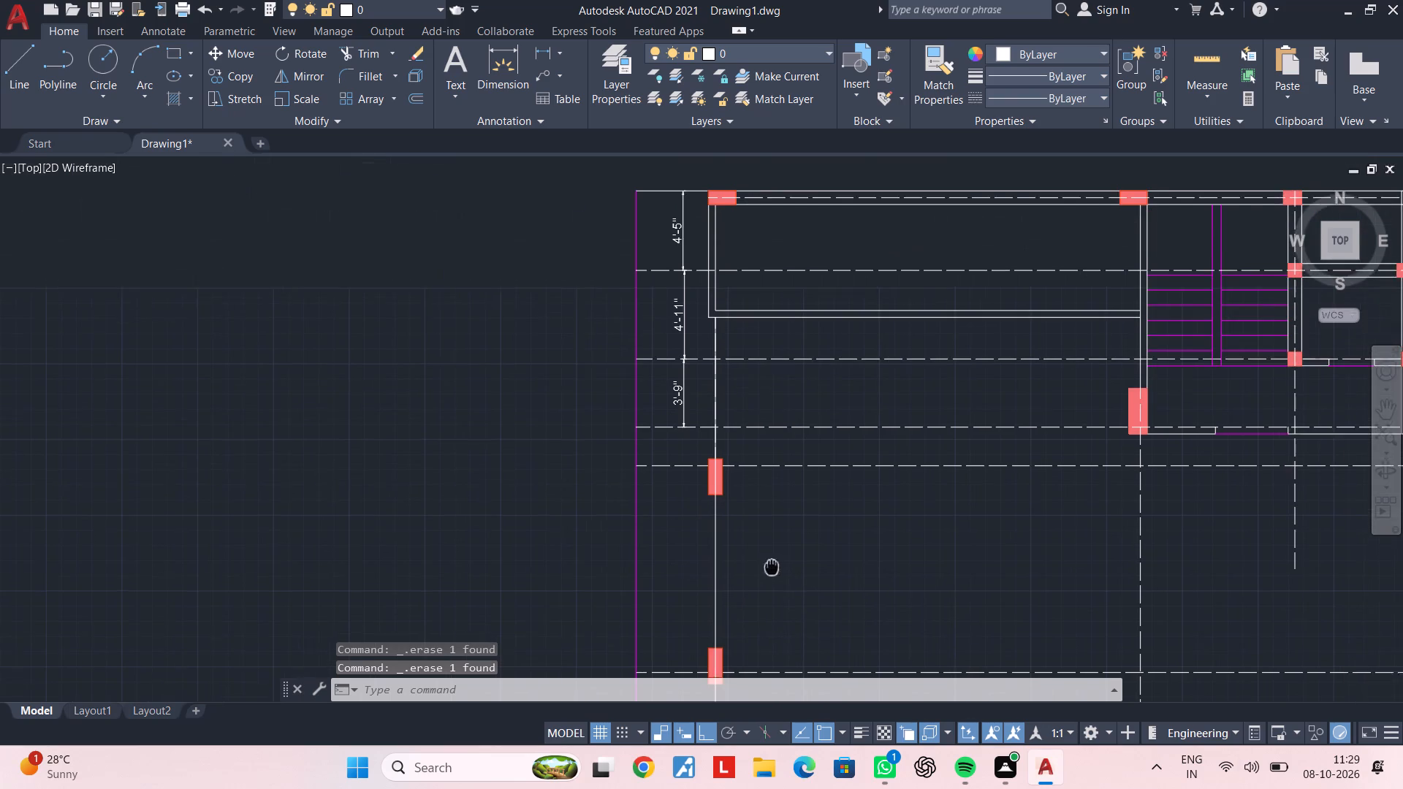
middle_click_drag(772, 567, 772, 568)
middle_click_drag(763, 435, 759, 474)
left_click(712, 446)
left_click(786, 537)
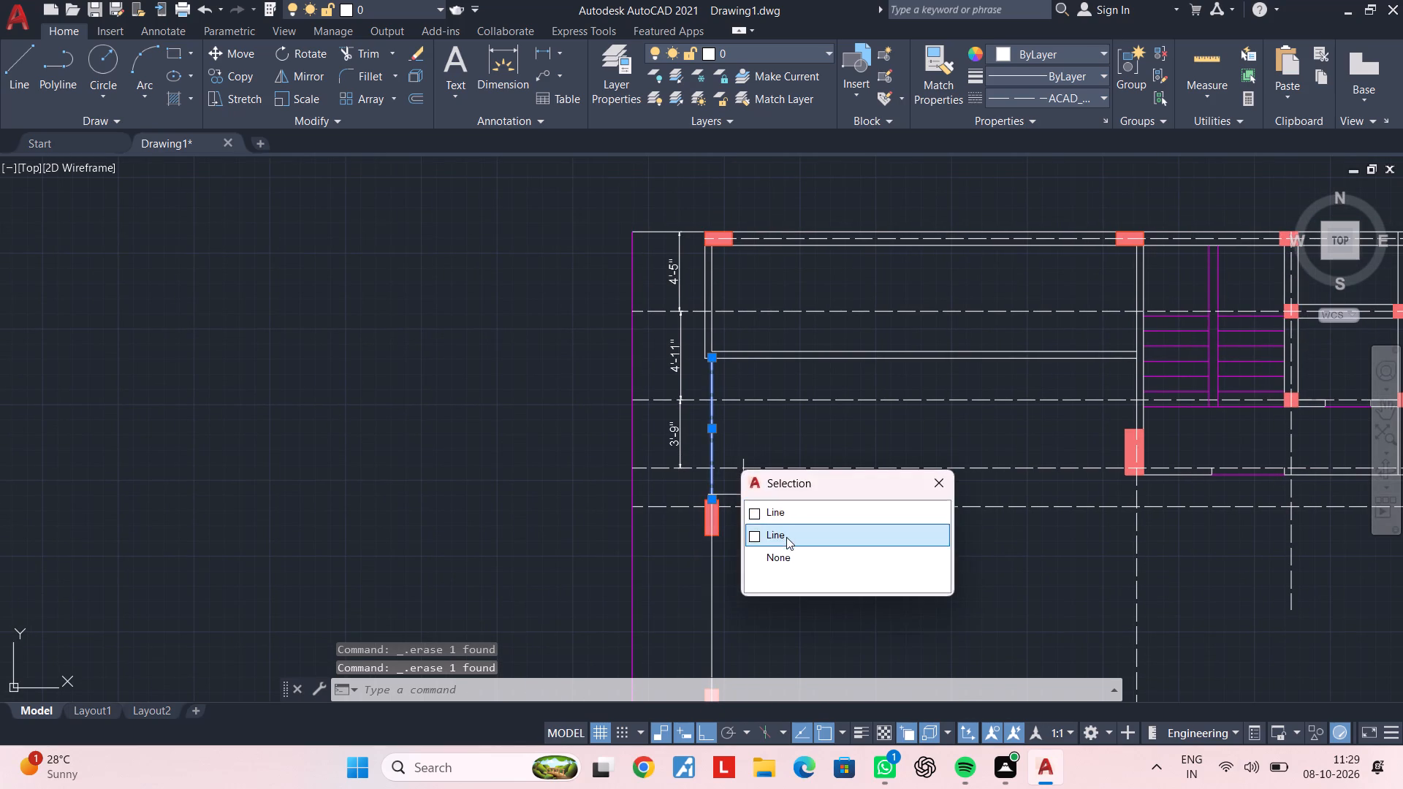
key("Delete")
Match the properties of the dashed centreline through the stair-side column onto the new vertical line through the west columns.
middle_click_drag(775, 542, 779, 506)
key("Escape")
key("Escape")
key("m")
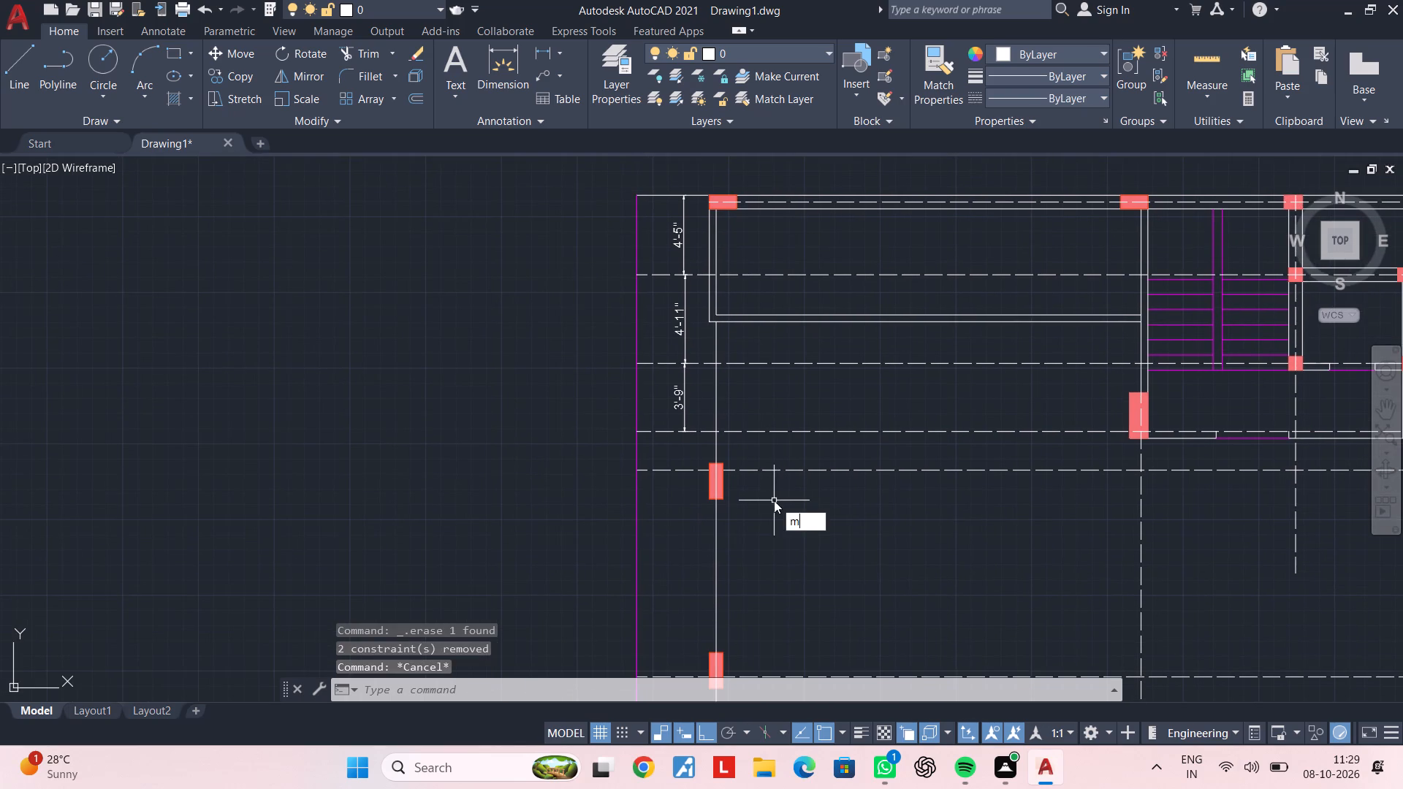
key("a")
key("space")
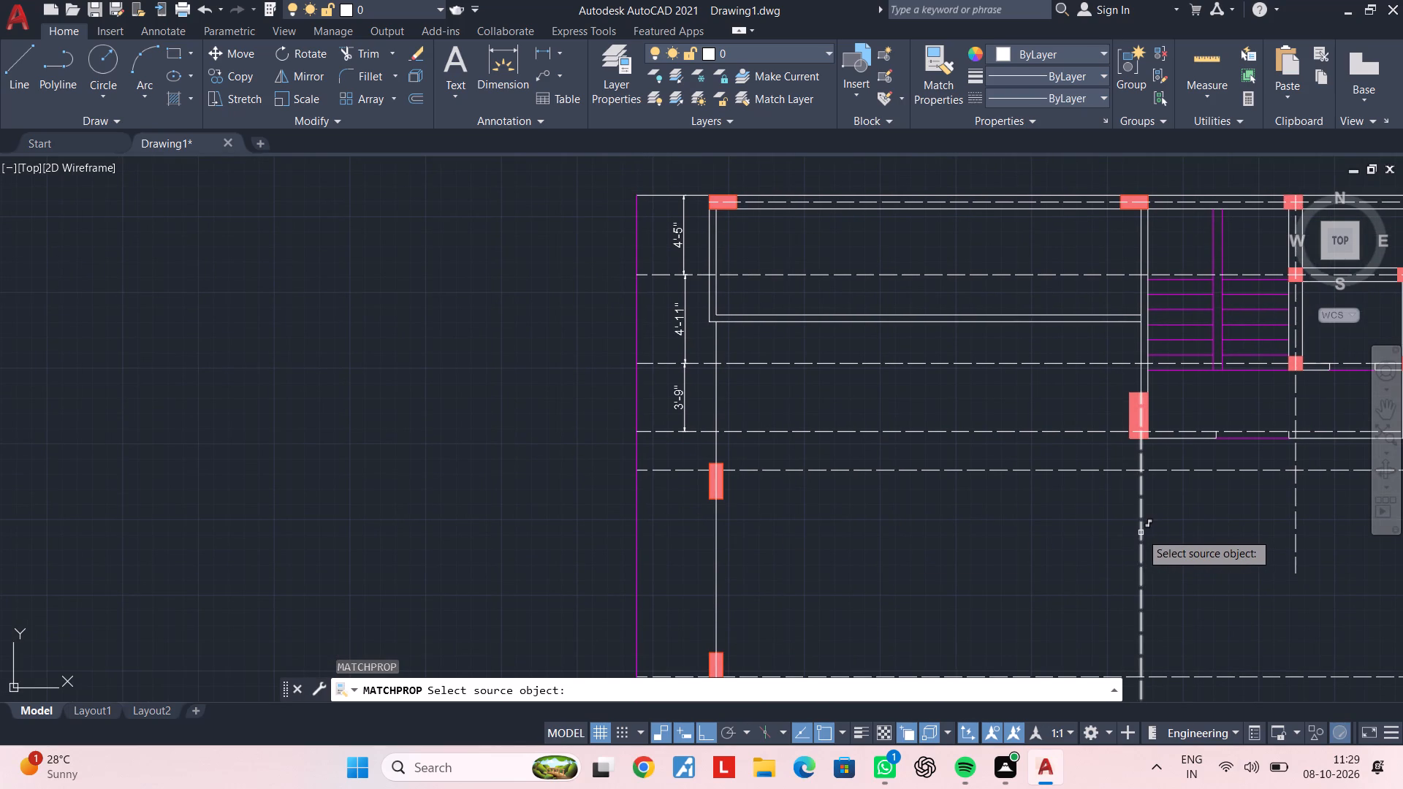
left_click(1141, 533)
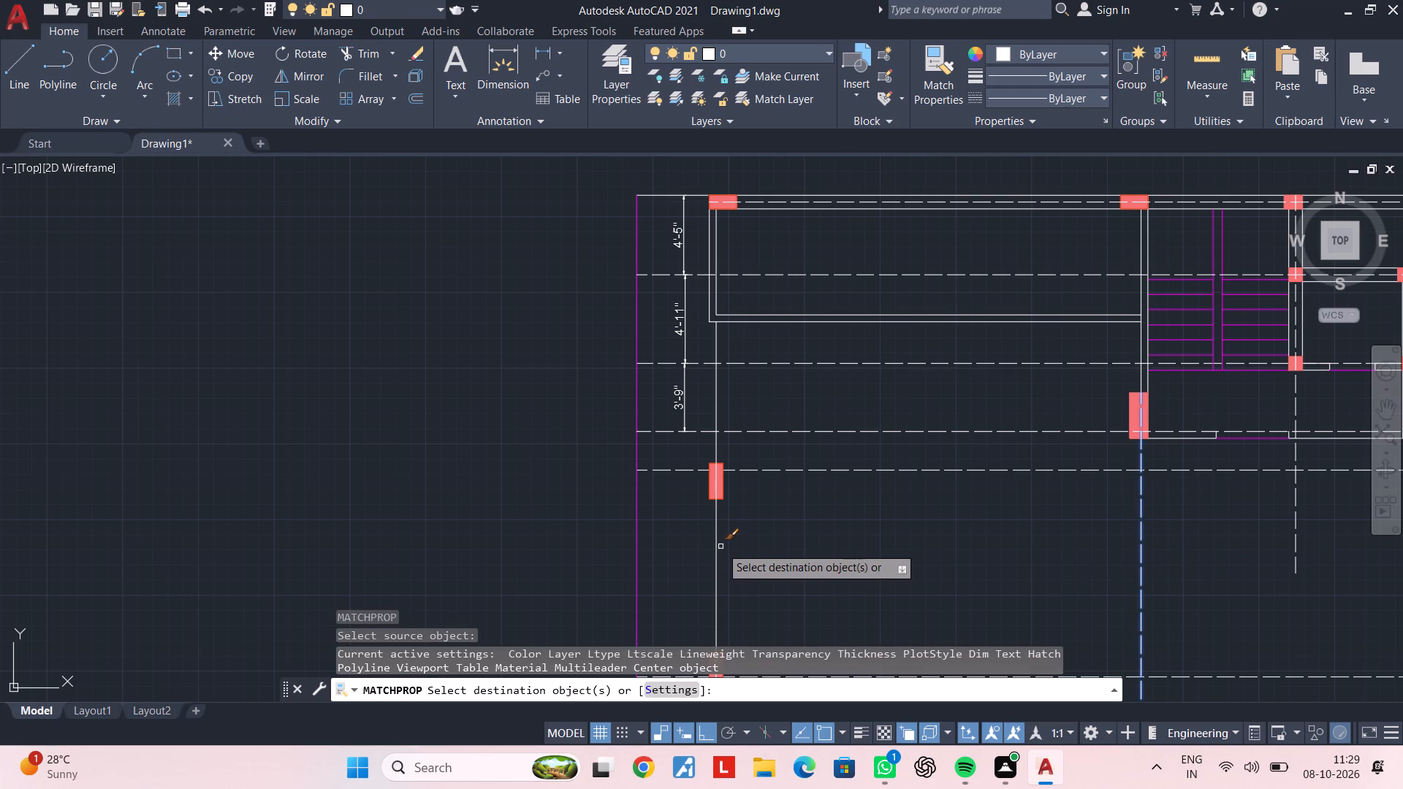
left_click(718, 546)
scroll(816, 535, "down", 2)
middle_click_drag(818, 535, 794, 506)
key("Escape")
middle_click_drag(799, 500, 785, 468)
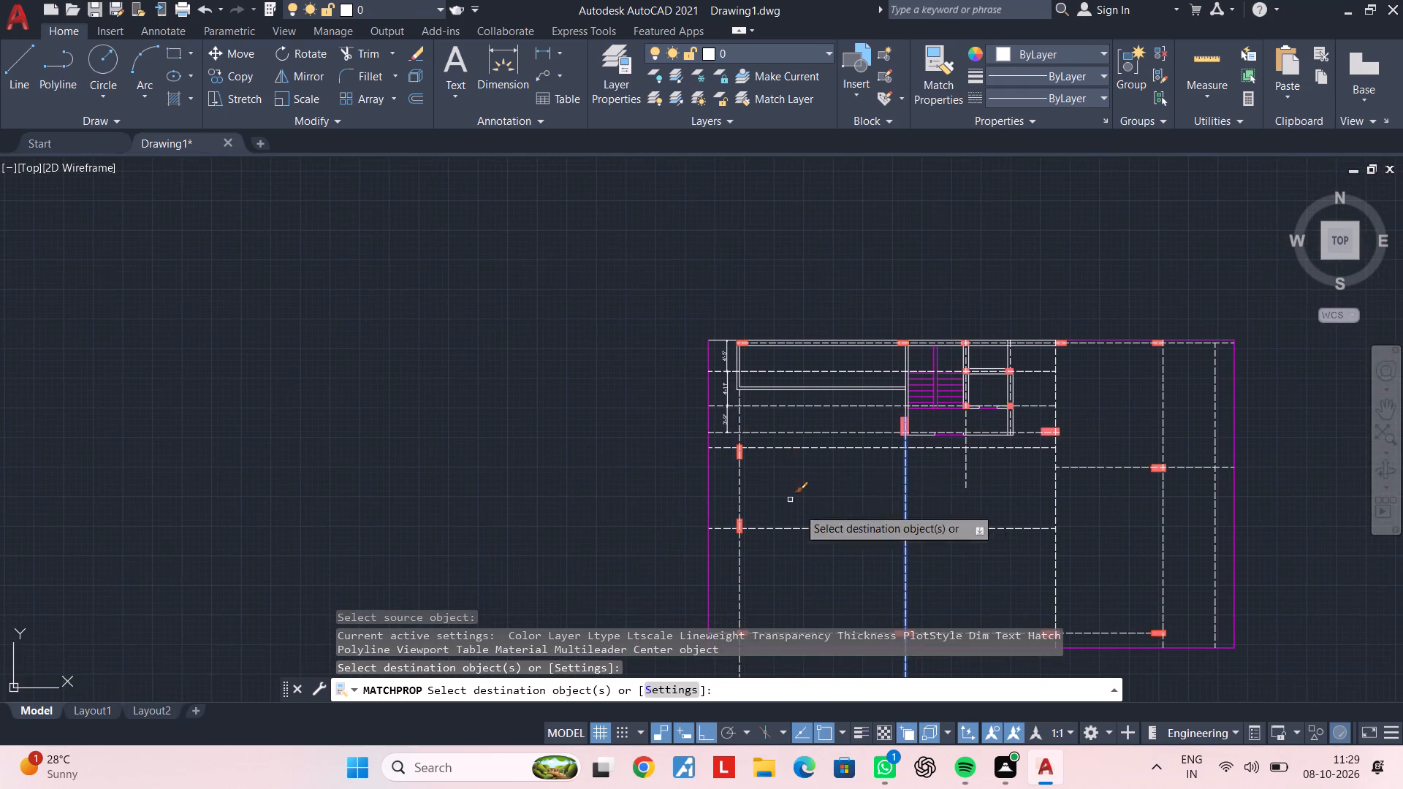
scroll(833, 524, "up", 1)
middle_click_drag(813, 512, 788, 410)
key("Escape")
key("Escape")
middle_click_drag(815, 536, 802, 417)
key("Escape")
key("Escape")
Draw a horizontal line along the south columns' axis, from the plan's west boundary to beyond its east boundary.
middle_click_drag(817, 504, 759, 506)
scroll(756, 486, "up", 1)
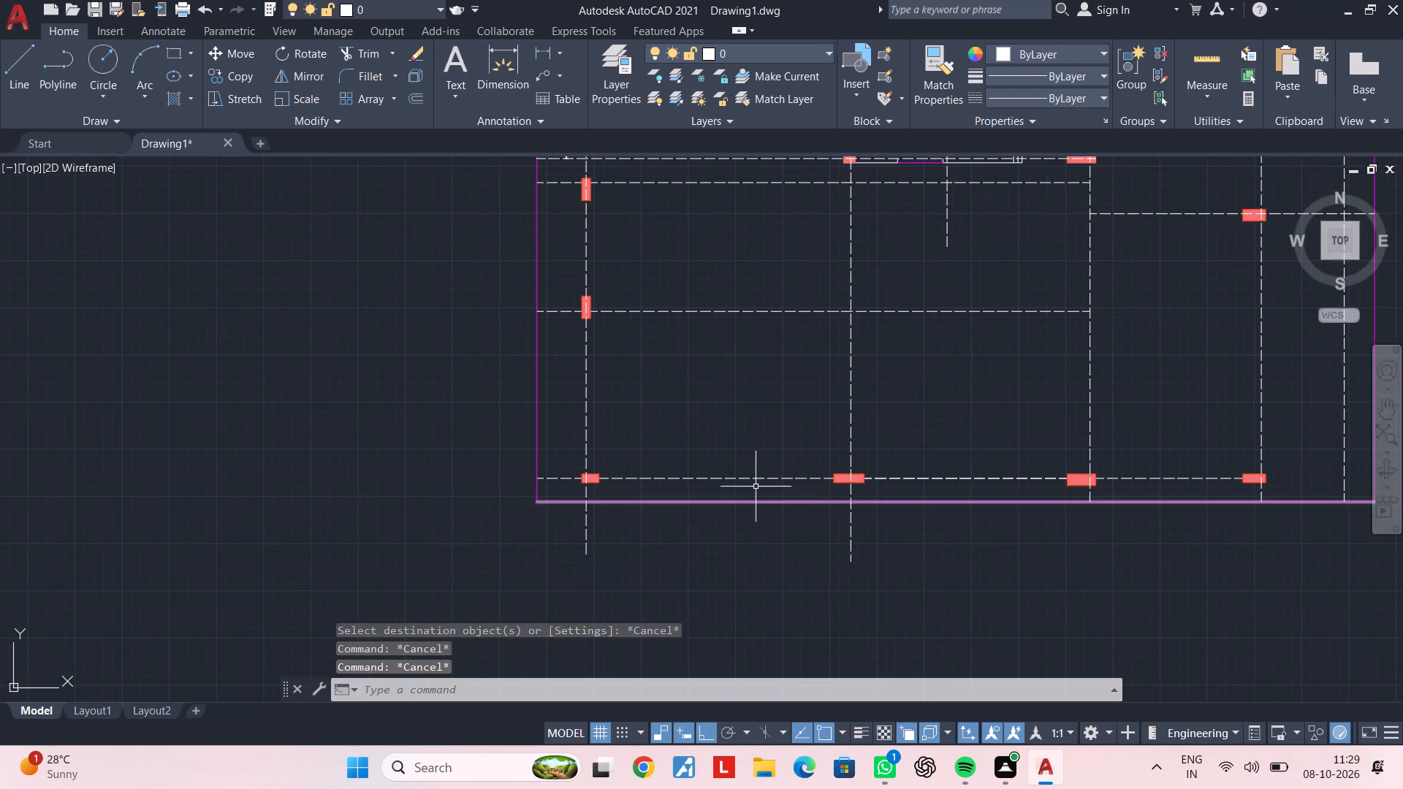
middle_click_drag(744, 487, 656, 502)
key("Escape")
key("Escape")
key("Escape")
middle_click_drag(708, 514, 603, 512)
key("Escape")
key("Escape")
key("Escape")
key("Escape")
key("l")
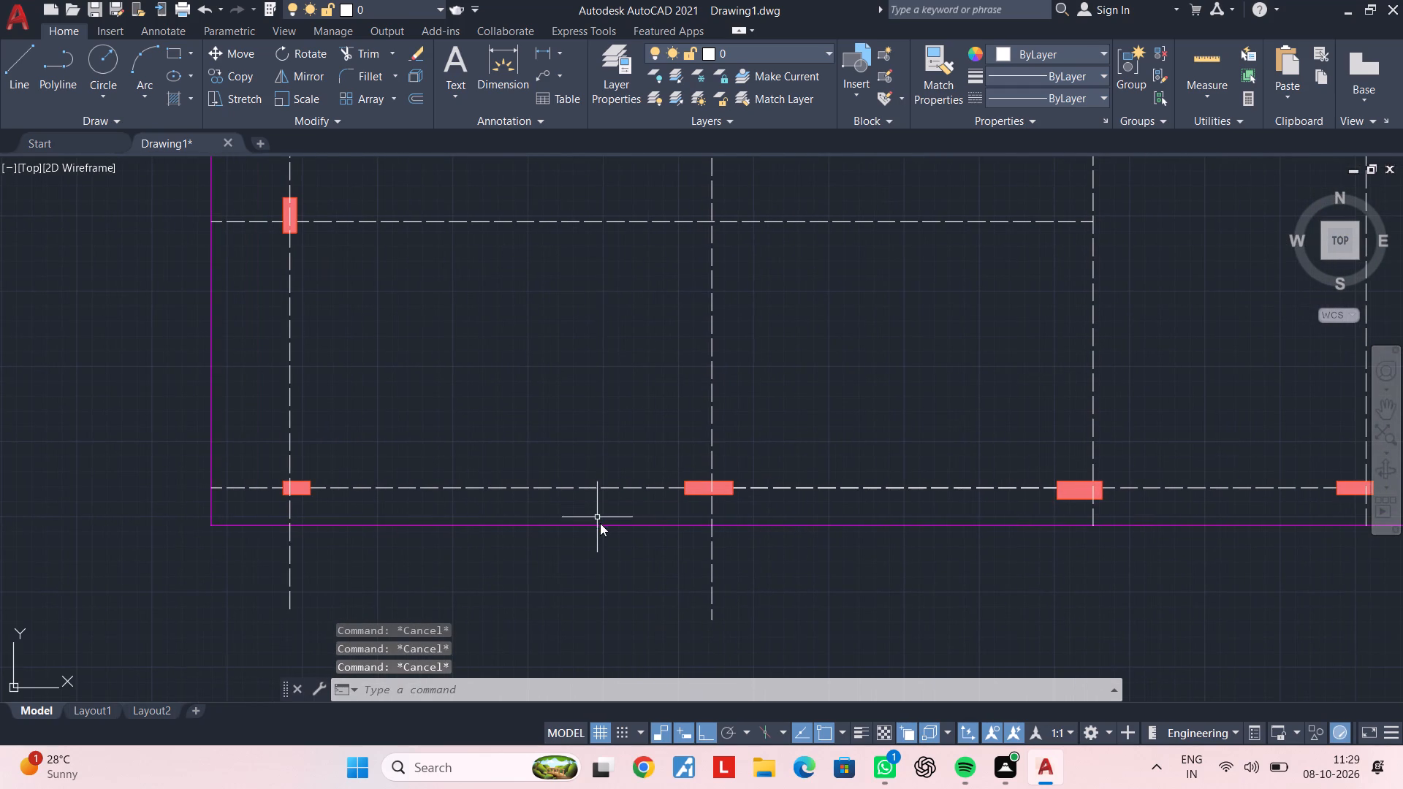
key("space")
left_click(209, 490)
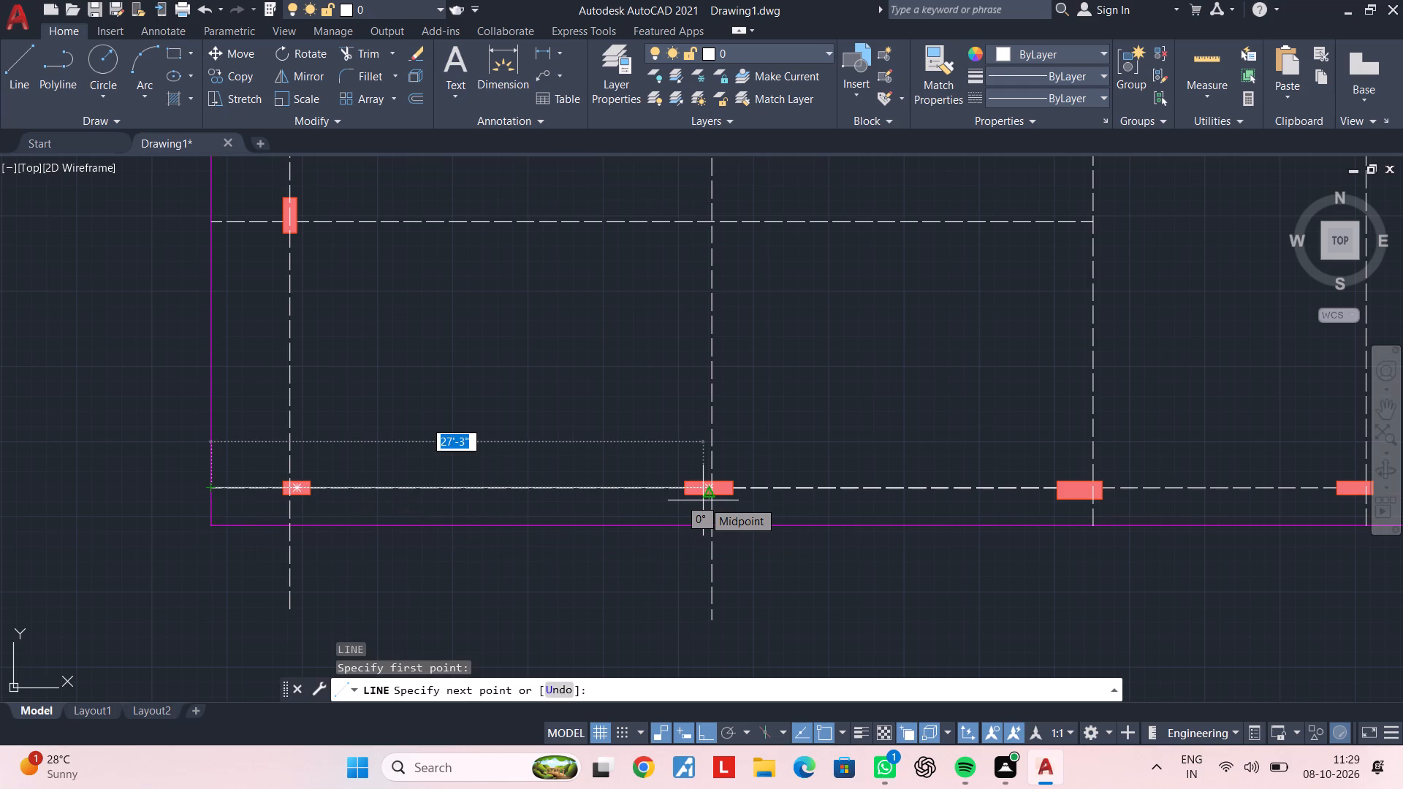
scroll(720, 500, "down", 1)
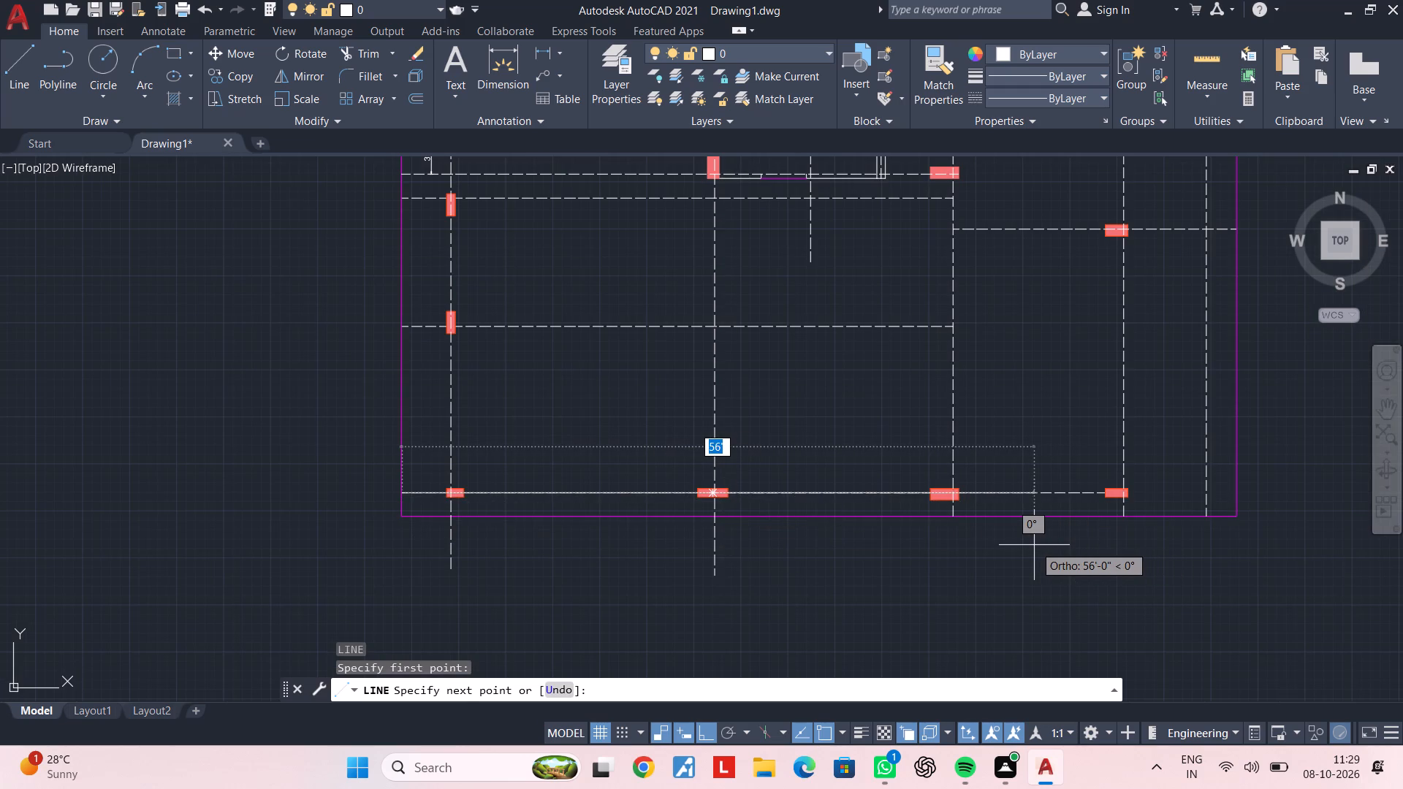
middle_click_drag(1072, 534, 947, 541)
scroll(1100, 508, "up", 2)
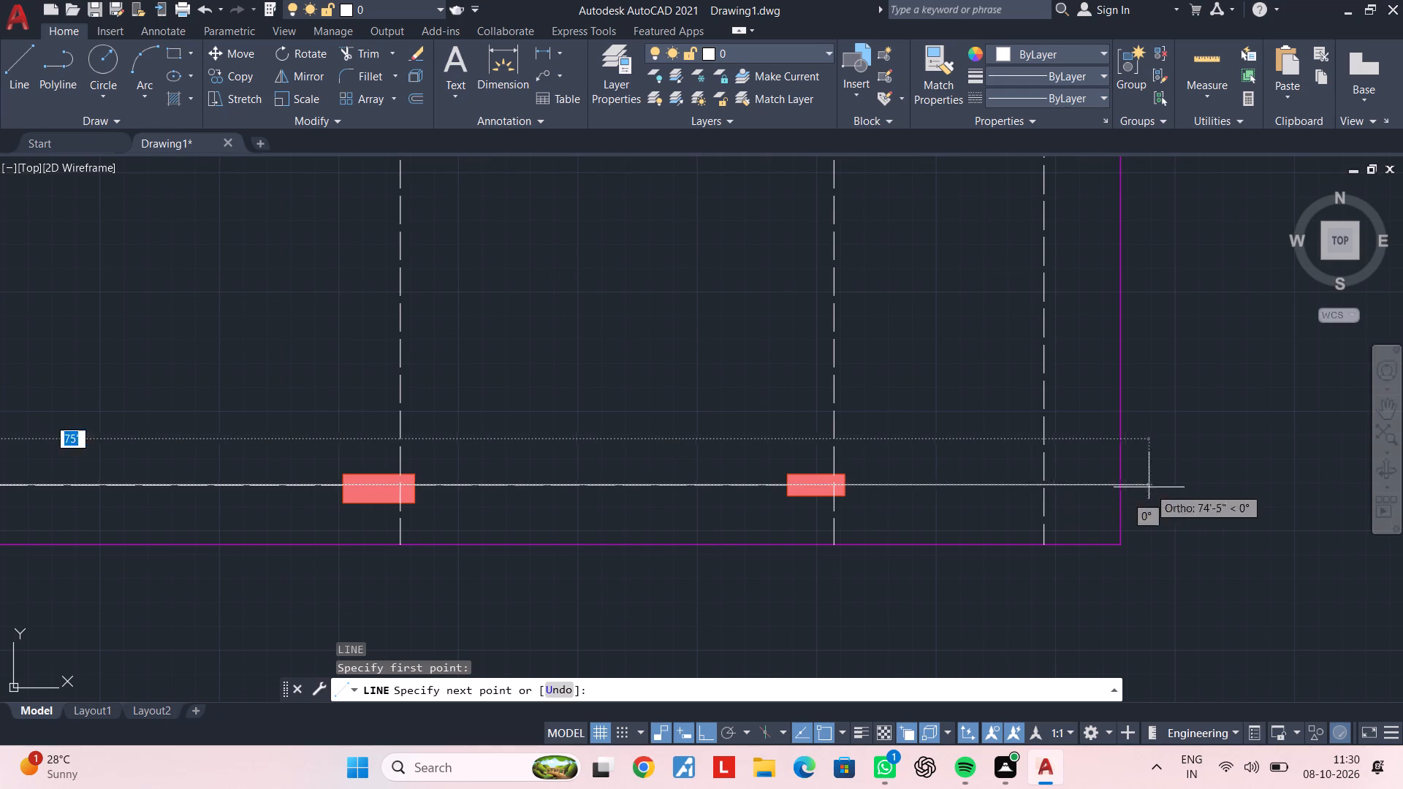
left_click(1242, 487)
key("Escape")
middle_click_drag(799, 551, 1133, 549)
key("Escape")
key("Escape")
middle_click_drag(775, 531, 991, 529)
key("Escape")
key("Escape")
key("Escape")
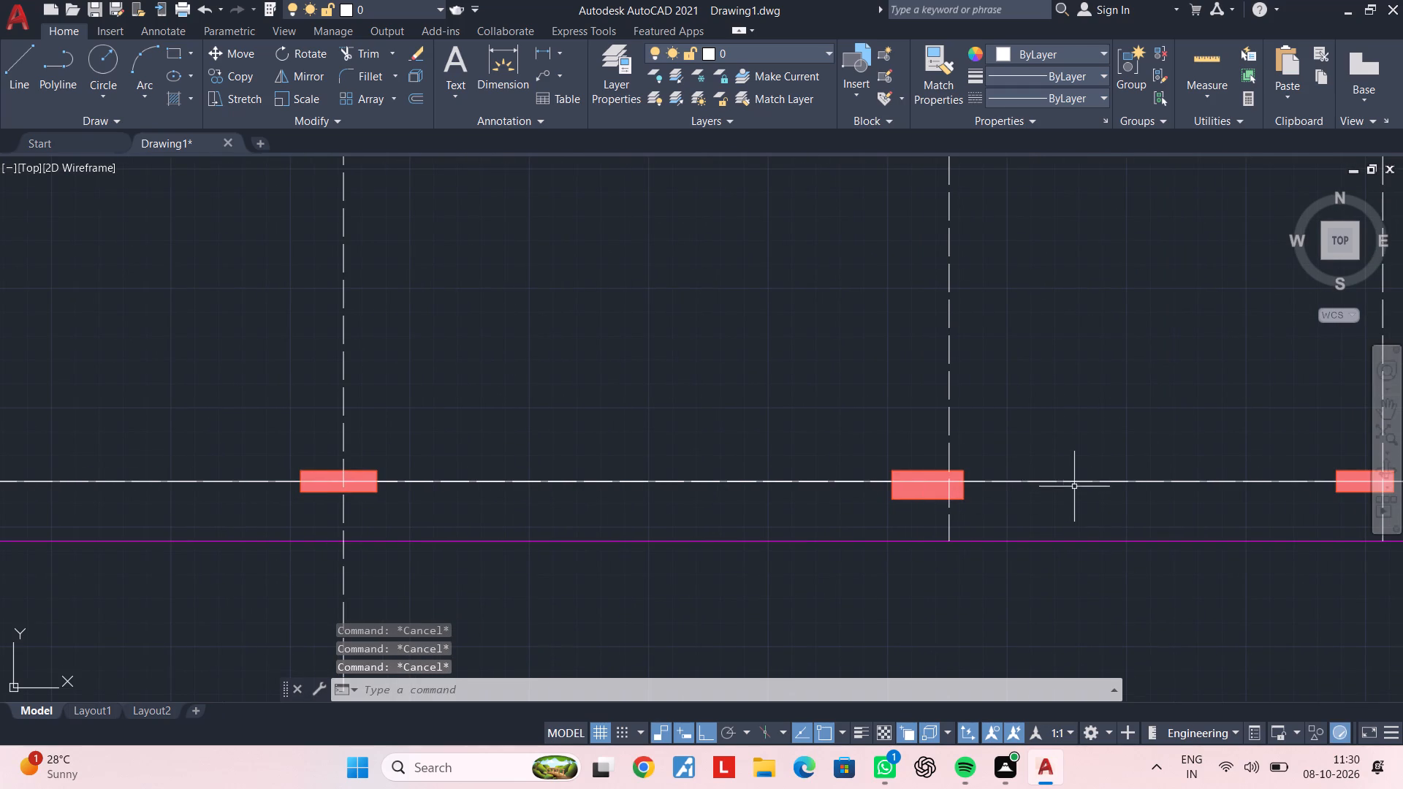
Erase the five old dashed segments beneath the new horizontal line along the south columns, working from east to west.
left_click(1077, 480)
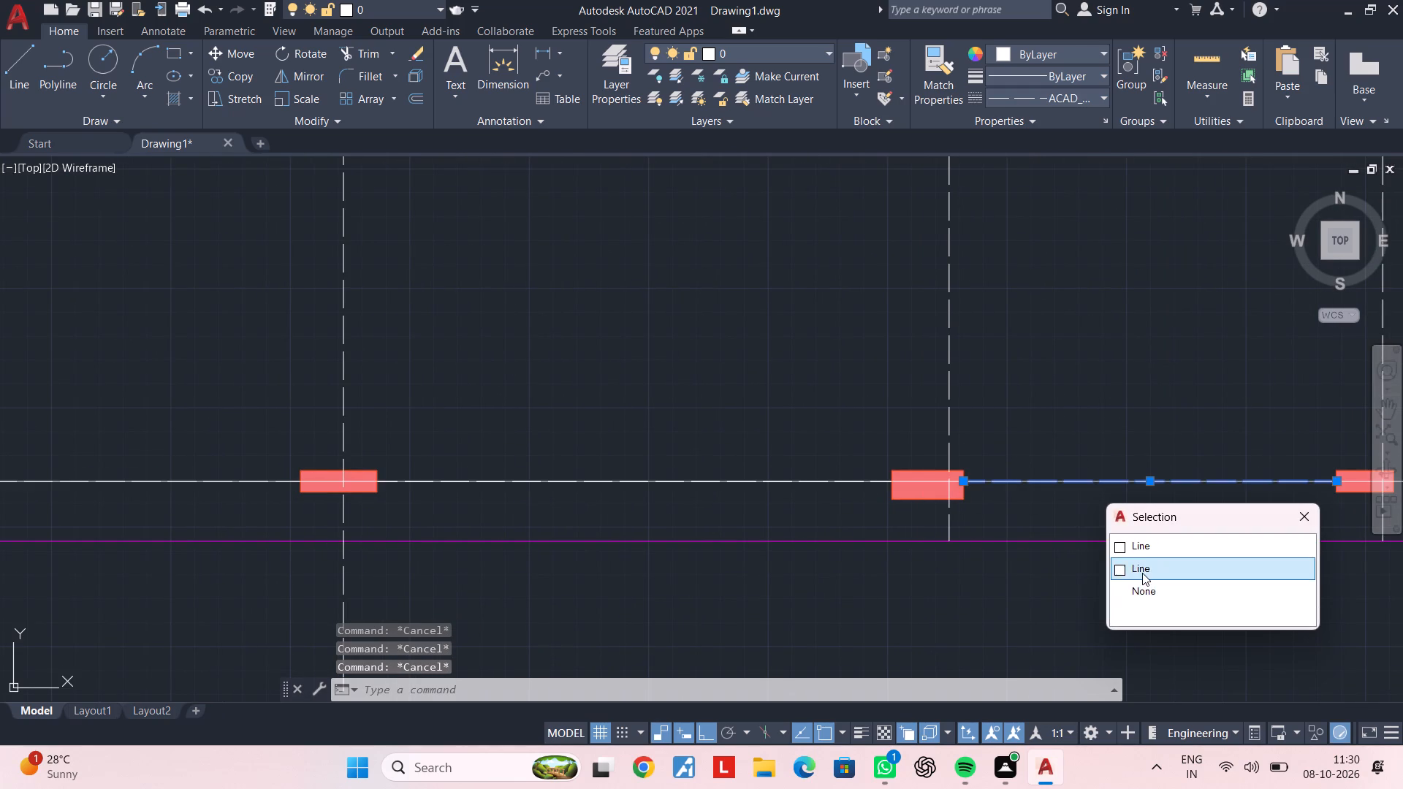
left_click(1142, 573)
key("Delete")
middle_click_drag(772, 531, 928, 530)
left_click(927, 479)
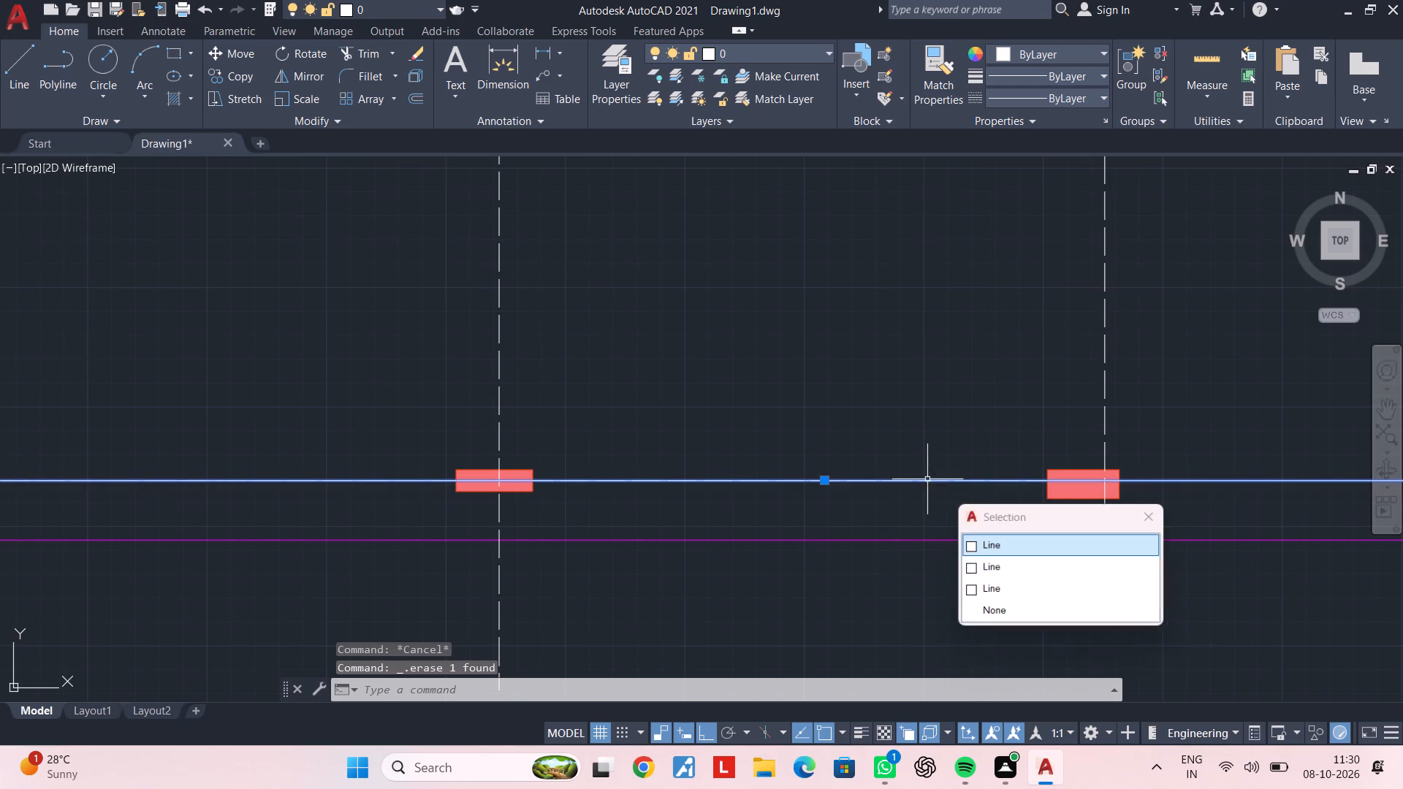
left_click(1003, 565)
key("Delete")
left_click(970, 479)
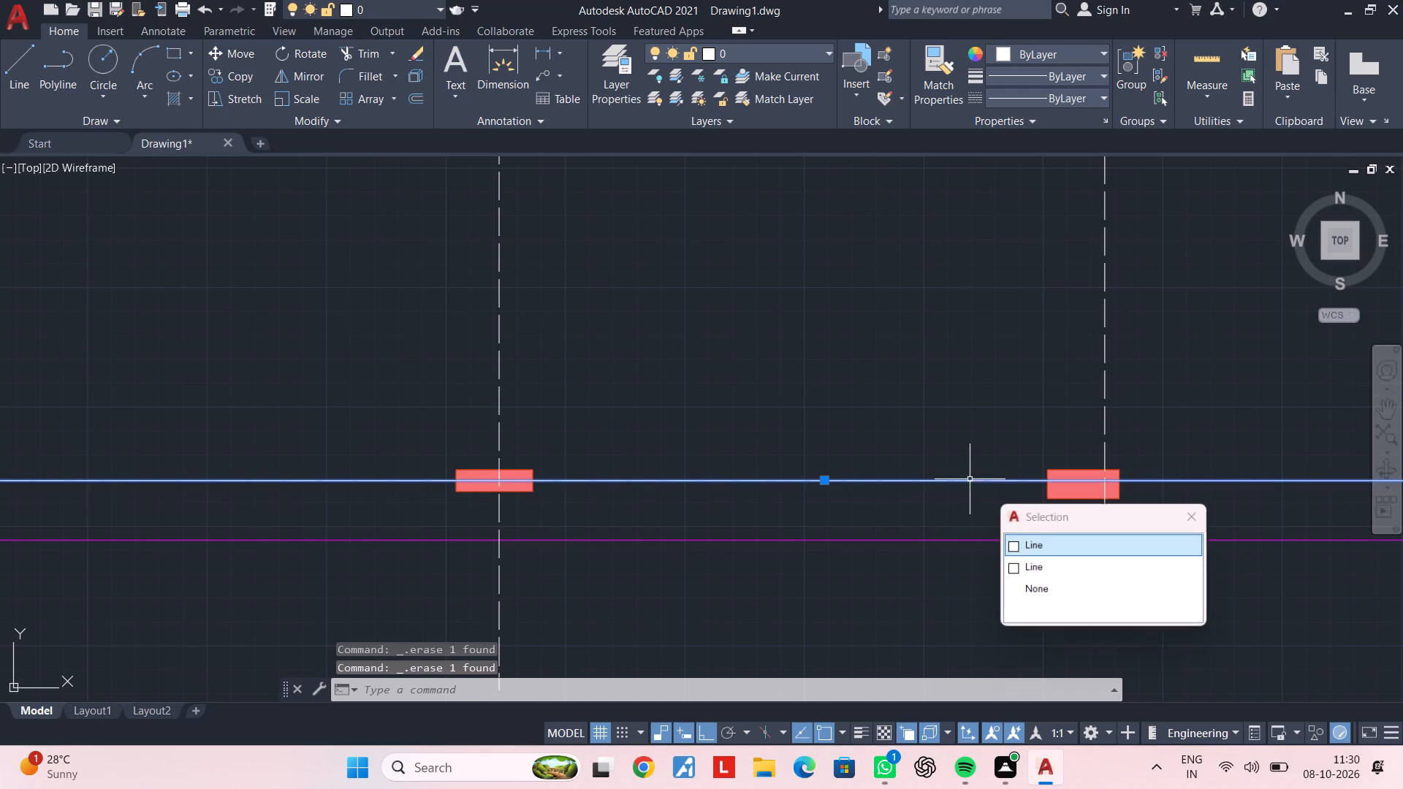
left_click(1030, 564)
key("Delete")
middle_click_drag(842, 533, 1242, 532)
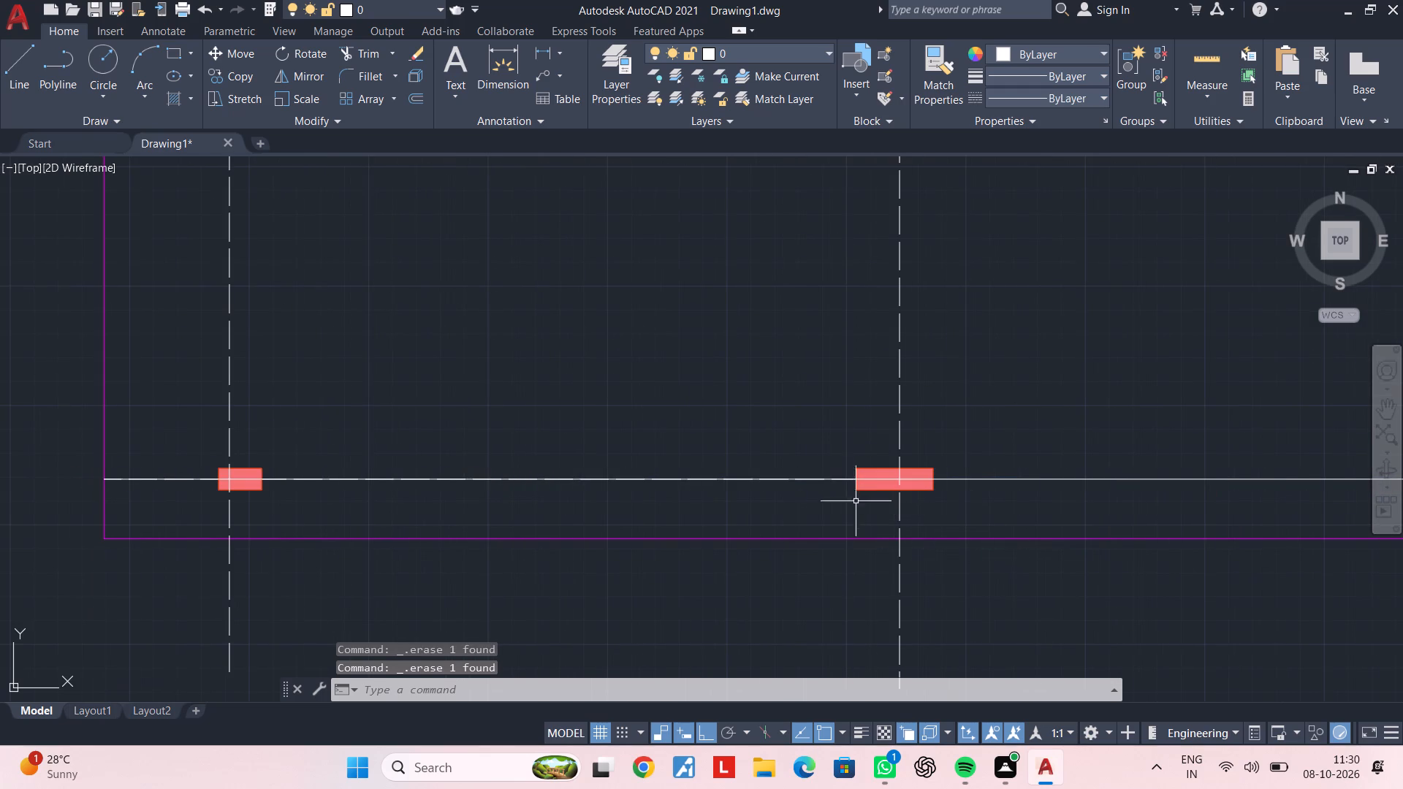
left_click(807, 479)
left_click(891, 563)
key("Delete")
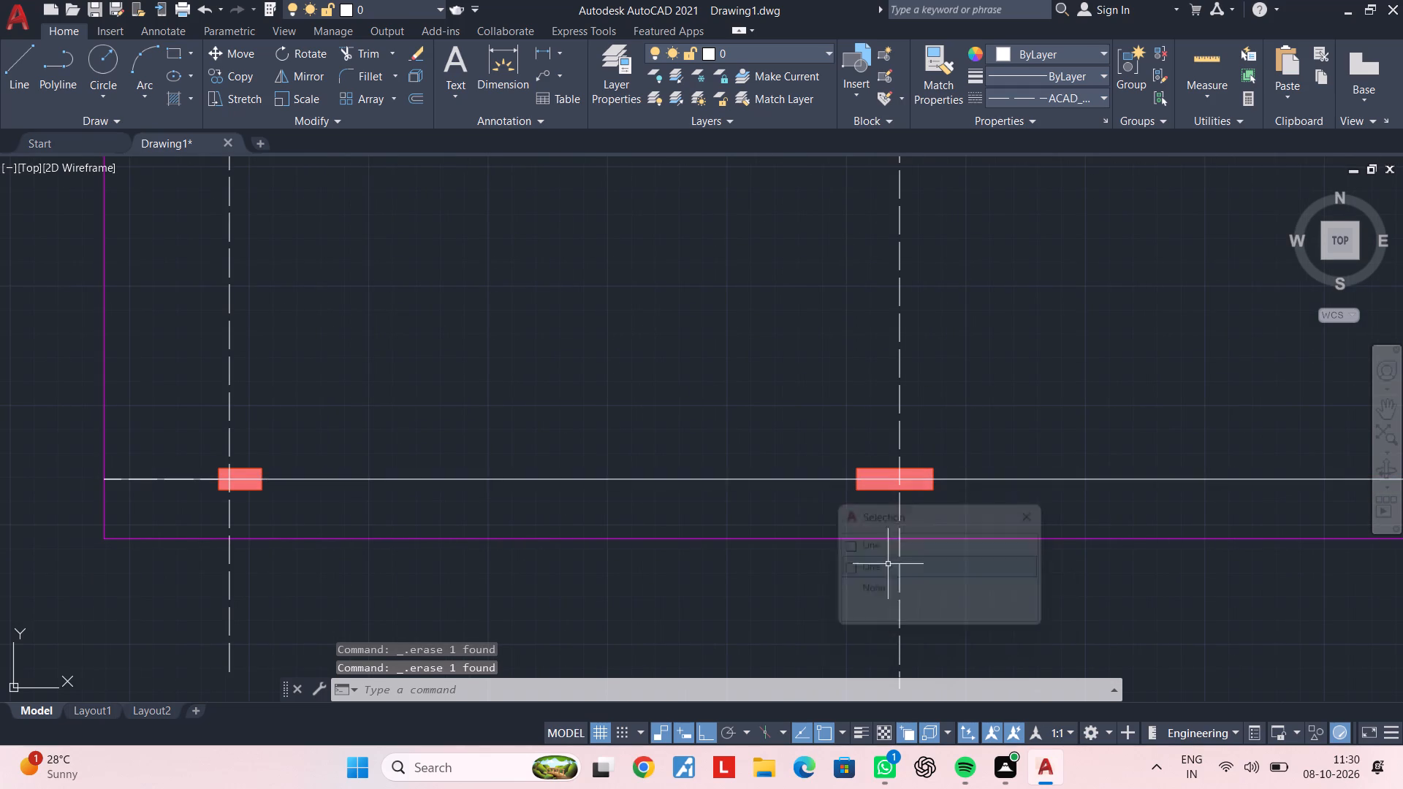
middle_click_drag(703, 557, 1402, 563)
left_click(932, 484)
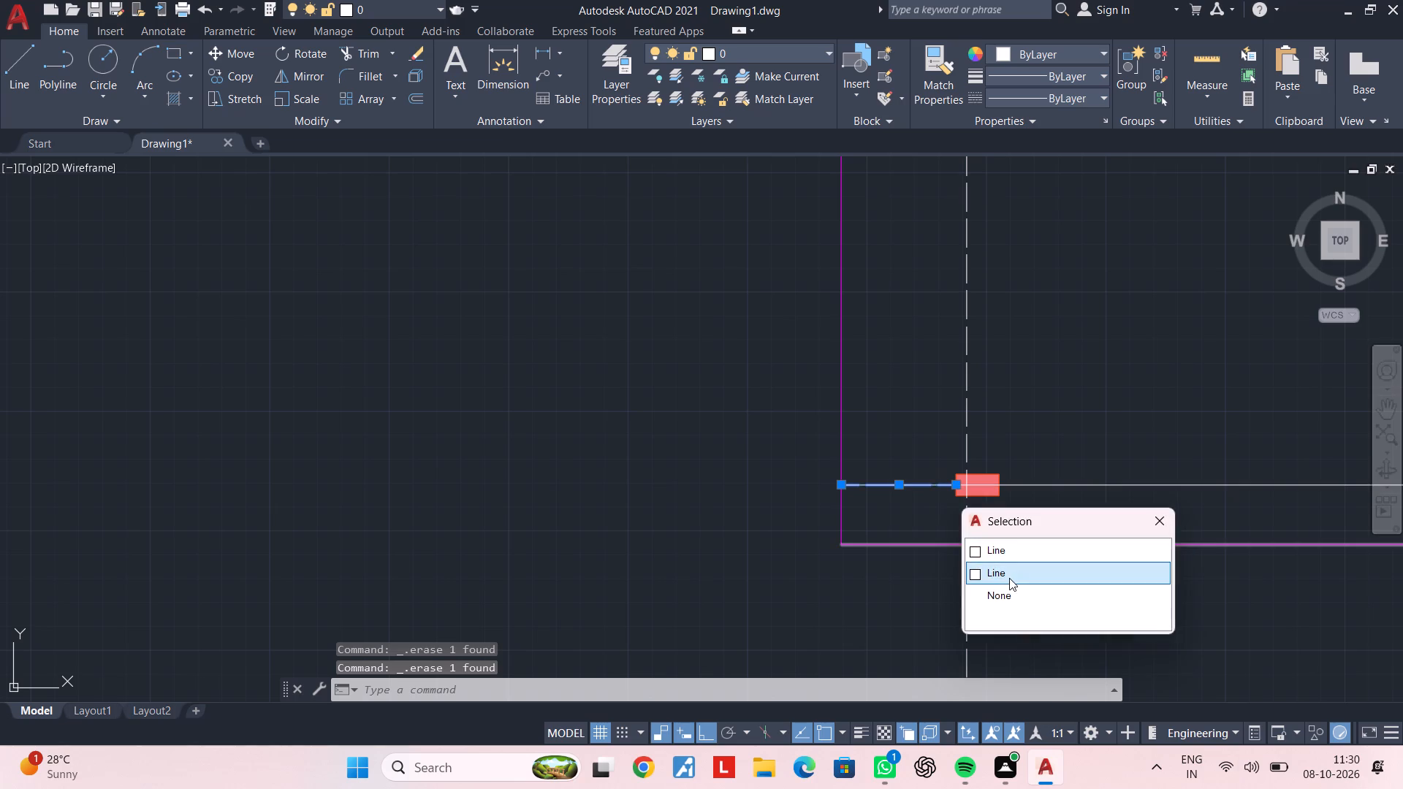
left_click(1009, 578)
key("Delete")
Match the properties of the dashed vertical centreline through the second south column from the west onto the new south horizontal line.
middle_click_drag(1189, 555, 779, 556)
key("Escape")
key("Escape")
key("m")
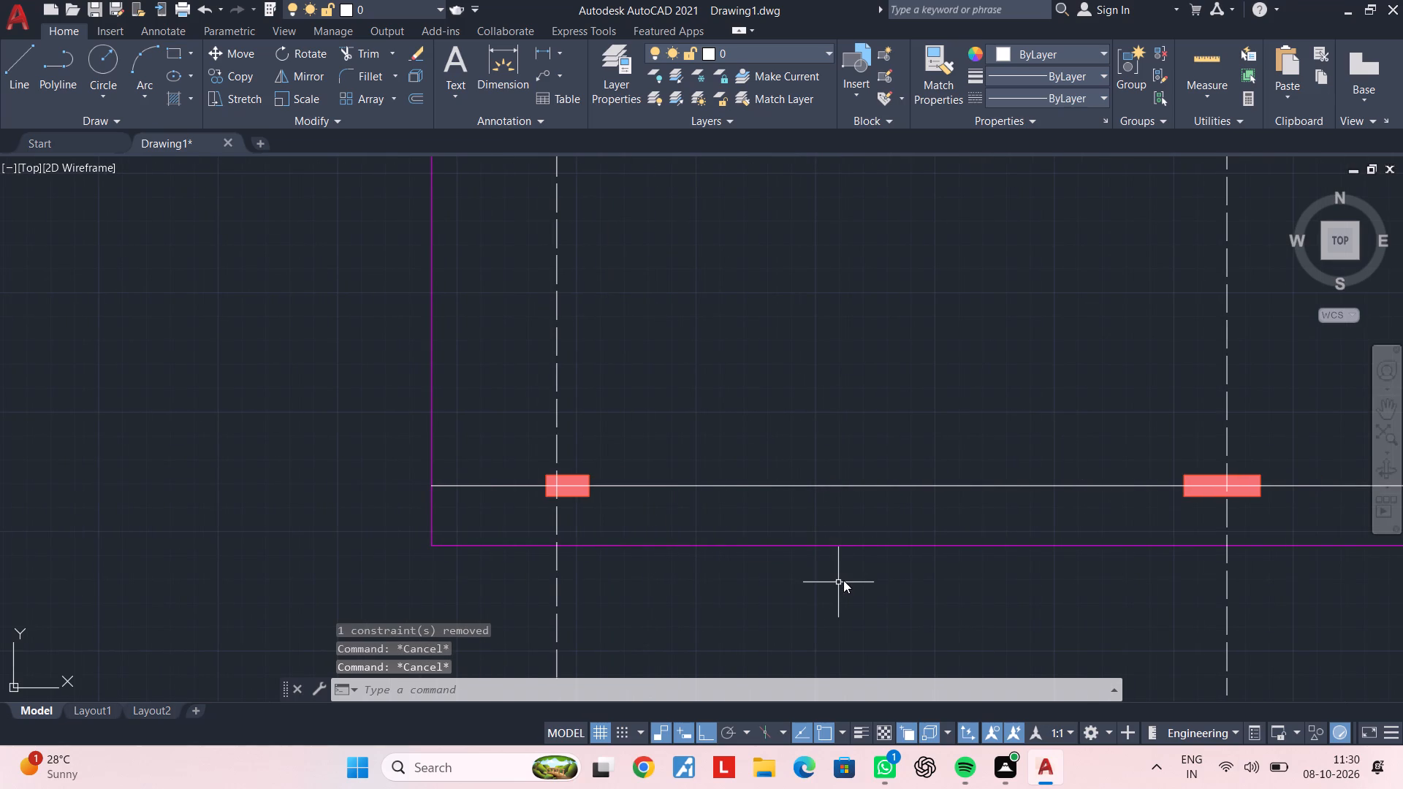
key("a")
key("space")
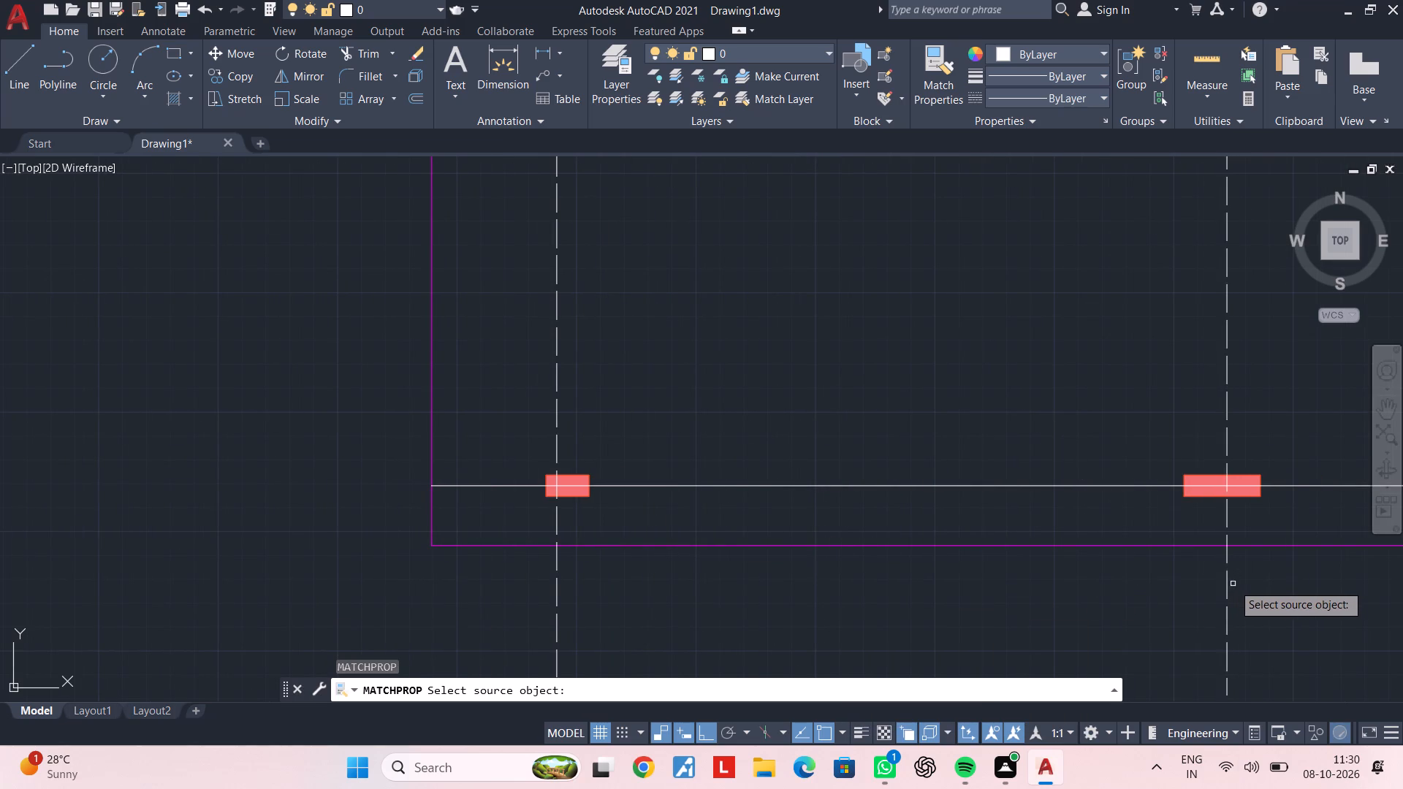
left_click(1225, 585)
left_click(1092, 488)
key("Escape")
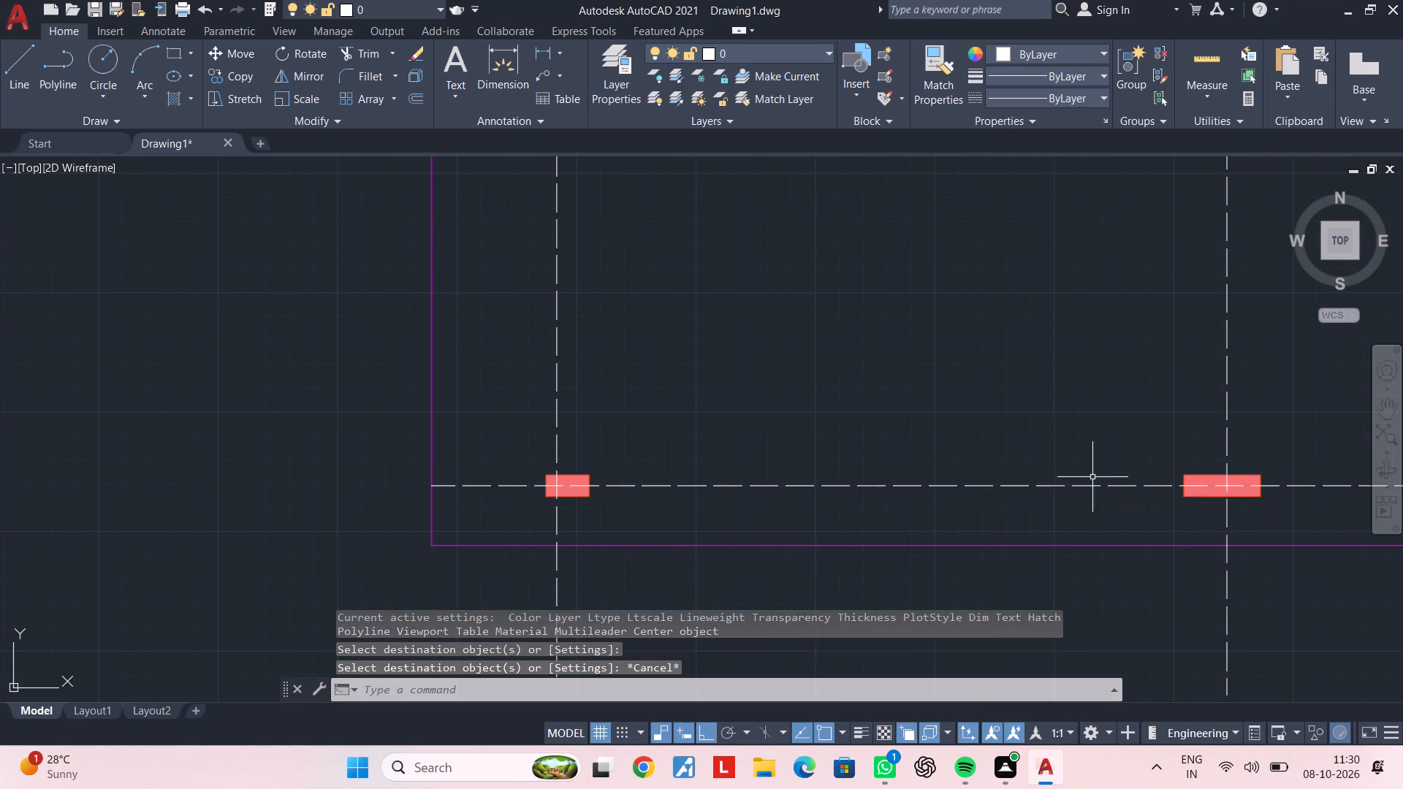
Examine the column and wall centrelines across the whole plan for broken or unextended lines.
scroll(1092, 477, "down", 2)
middle_click_drag(1016, 475, 761, 525)
middle_click_drag(987, 472, 772, 506)
middle_click_drag(822, 513, 734, 514)
middle_click_drag(833, 468, 780, 555)
middle_click_drag(875, 500, 816, 538)
middle_click_drag(815, 538, 926, 494)
middle_click_drag(869, 494, 974, 473)
key("Escape")
middle_click_drag(765, 484, 912, 476)
key("Escape")
key("Escape")
middle_click_drag(819, 421, 843, 512)
middle_click_drag(626, 477, 736, 468)
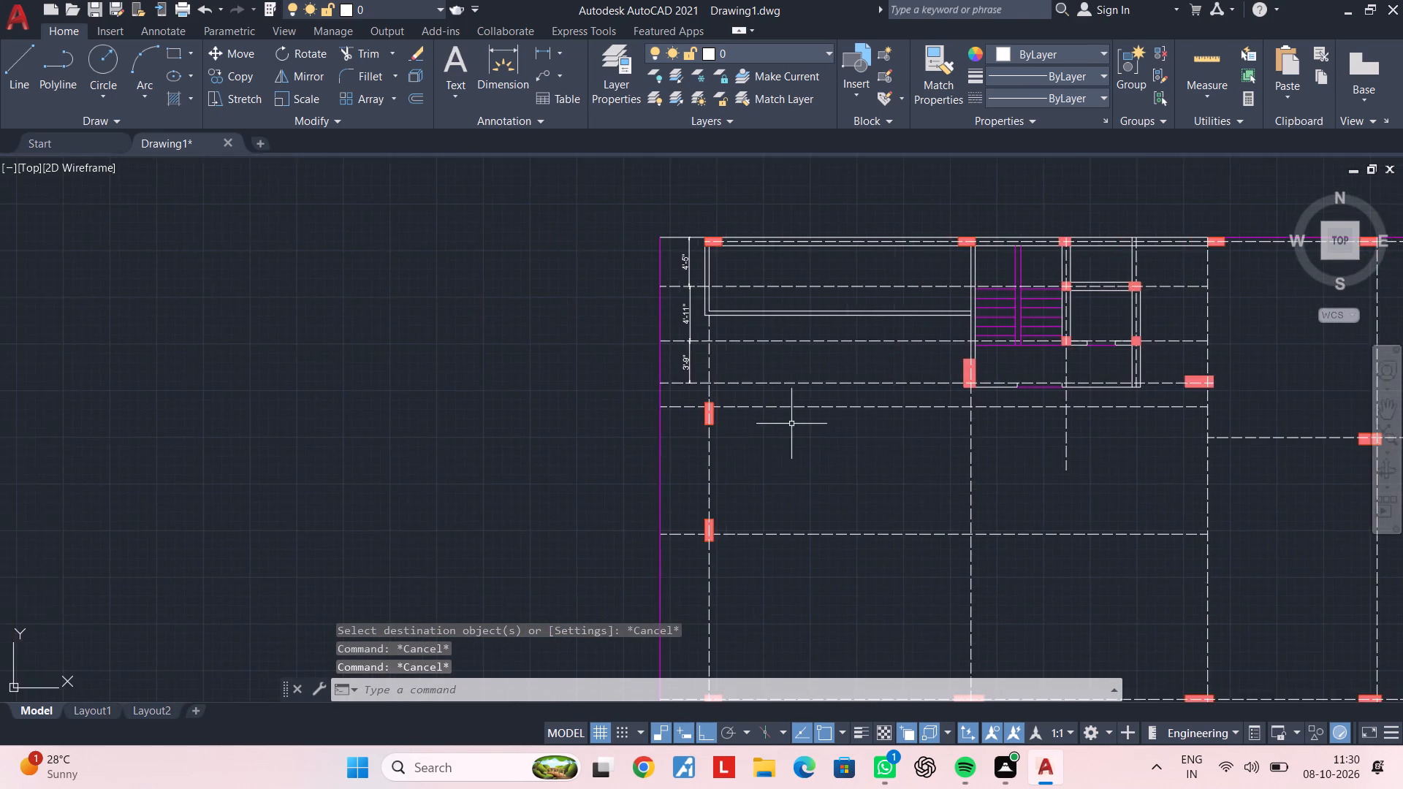
scroll(794, 422, "up", 1)
middle_click_drag(794, 422, 707, 506)
middle_click_drag(918, 519, 704, 506)
scroll(688, 565, "down", 2)
middle_click_drag(696, 552, 720, 503)
scroll(710, 394, "up", 2)
middle_click_drag(616, 422, 750, 404)
key("Escape")
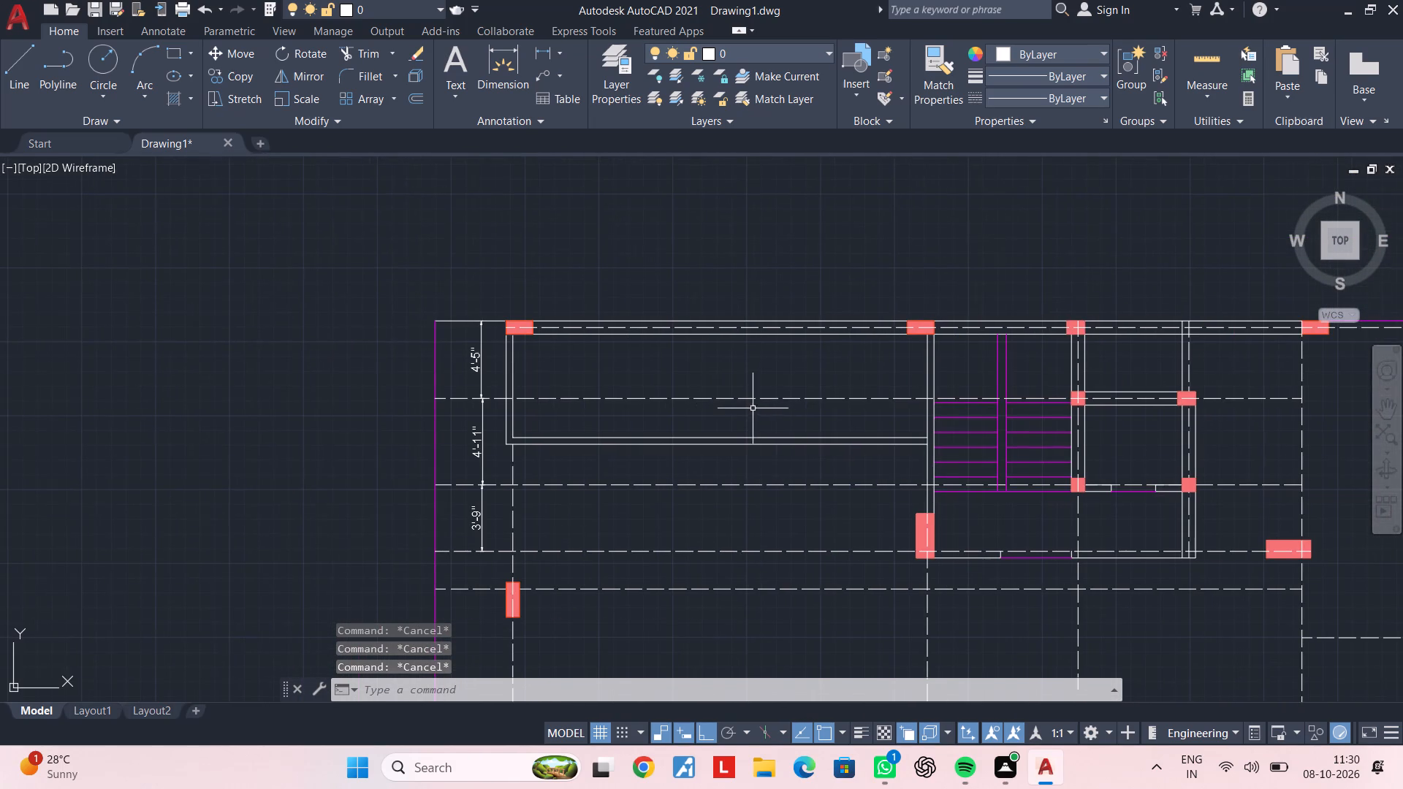
key("Escape")
key("Escape")
key("Escape")
key("Escape")
key("Escape")
key("Escape")
middle_click_drag(870, 406, 620, 406)
middle_click_drag(696, 384, 616, 393)
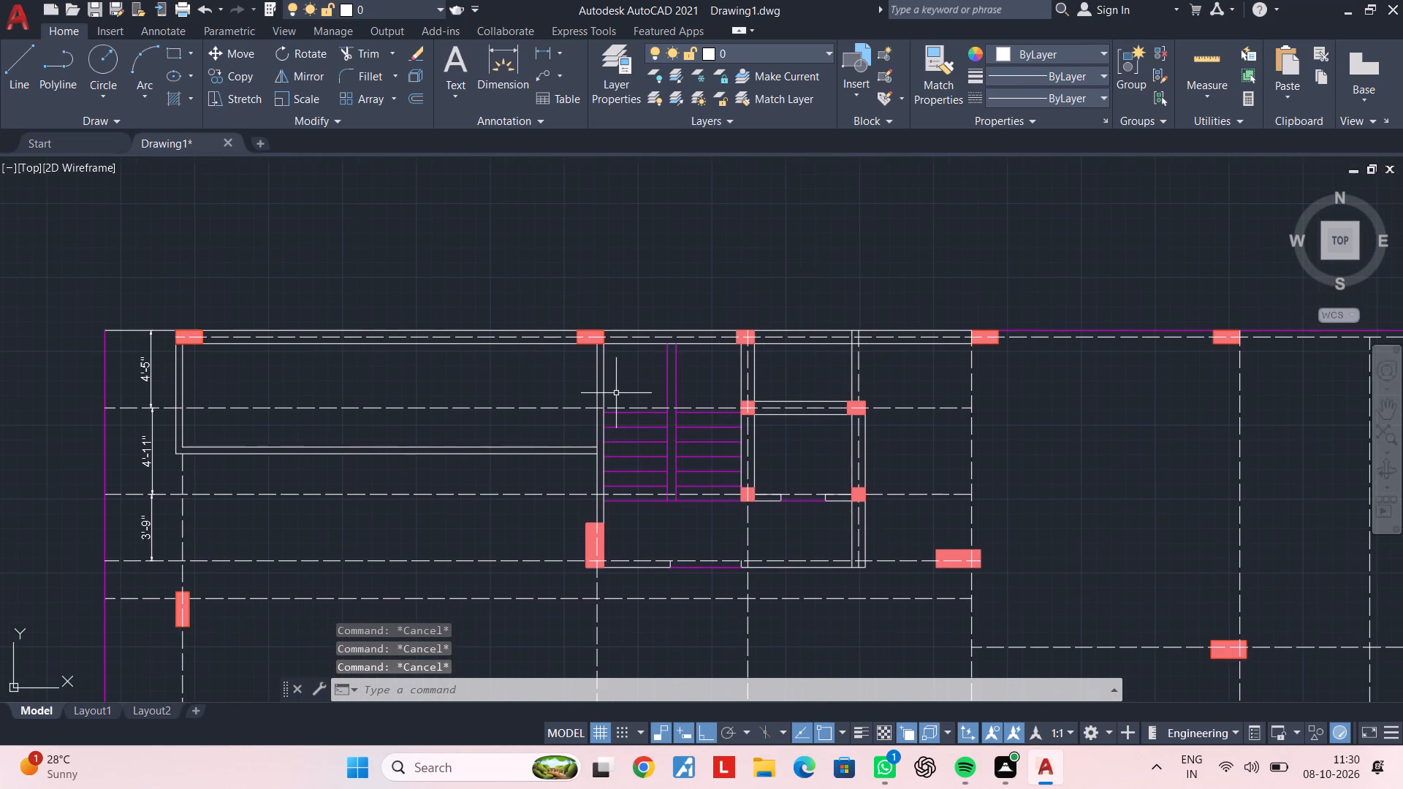
key("Escape")
key("Escape")
middle_click_drag(841, 491, 833, 425)
key("Escape")
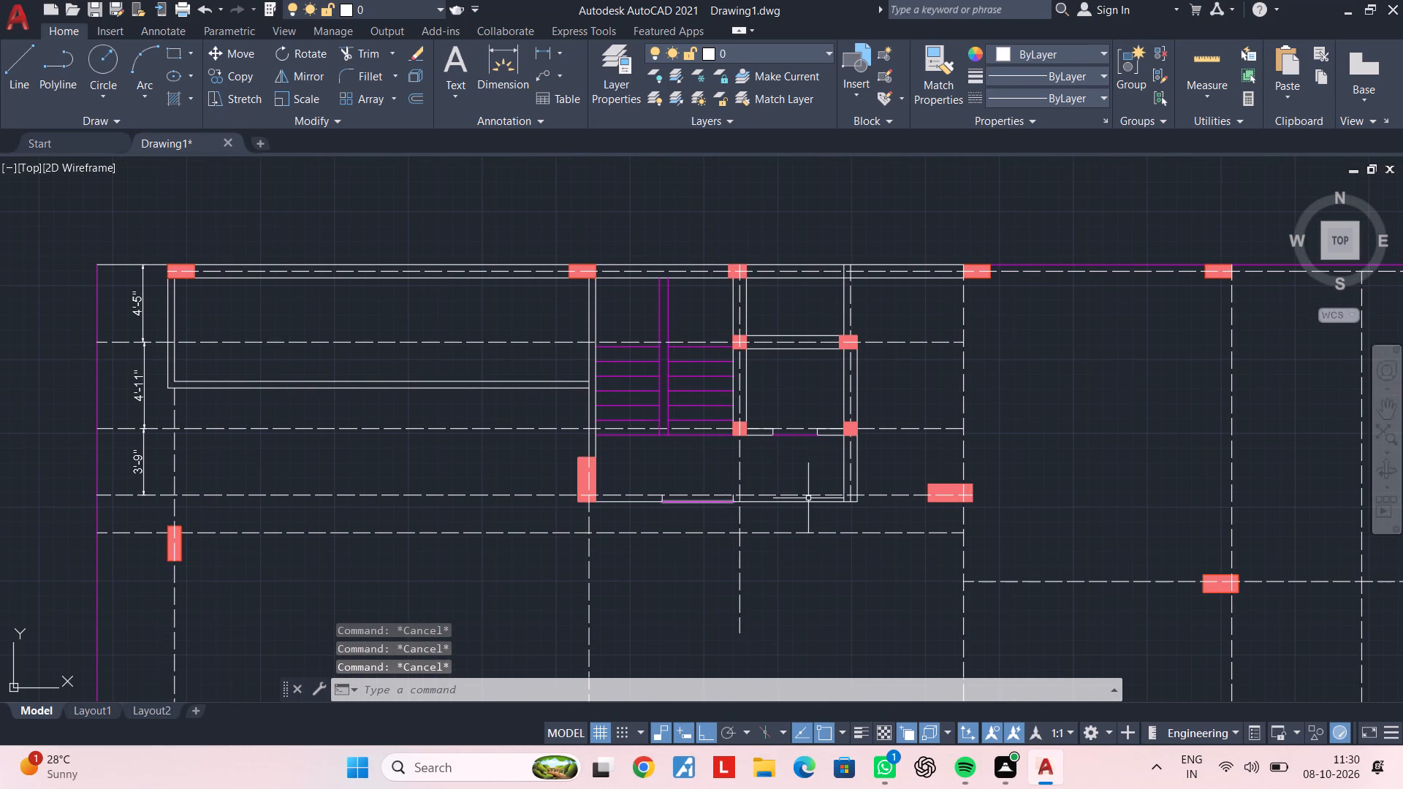
middle_click_drag(1031, 364, 705, 430)
middle_click_drag(750, 433, 835, 369)
middle_click_drag(752, 489, 871, 446)
middle_click_drag(568, 513, 840, 469)
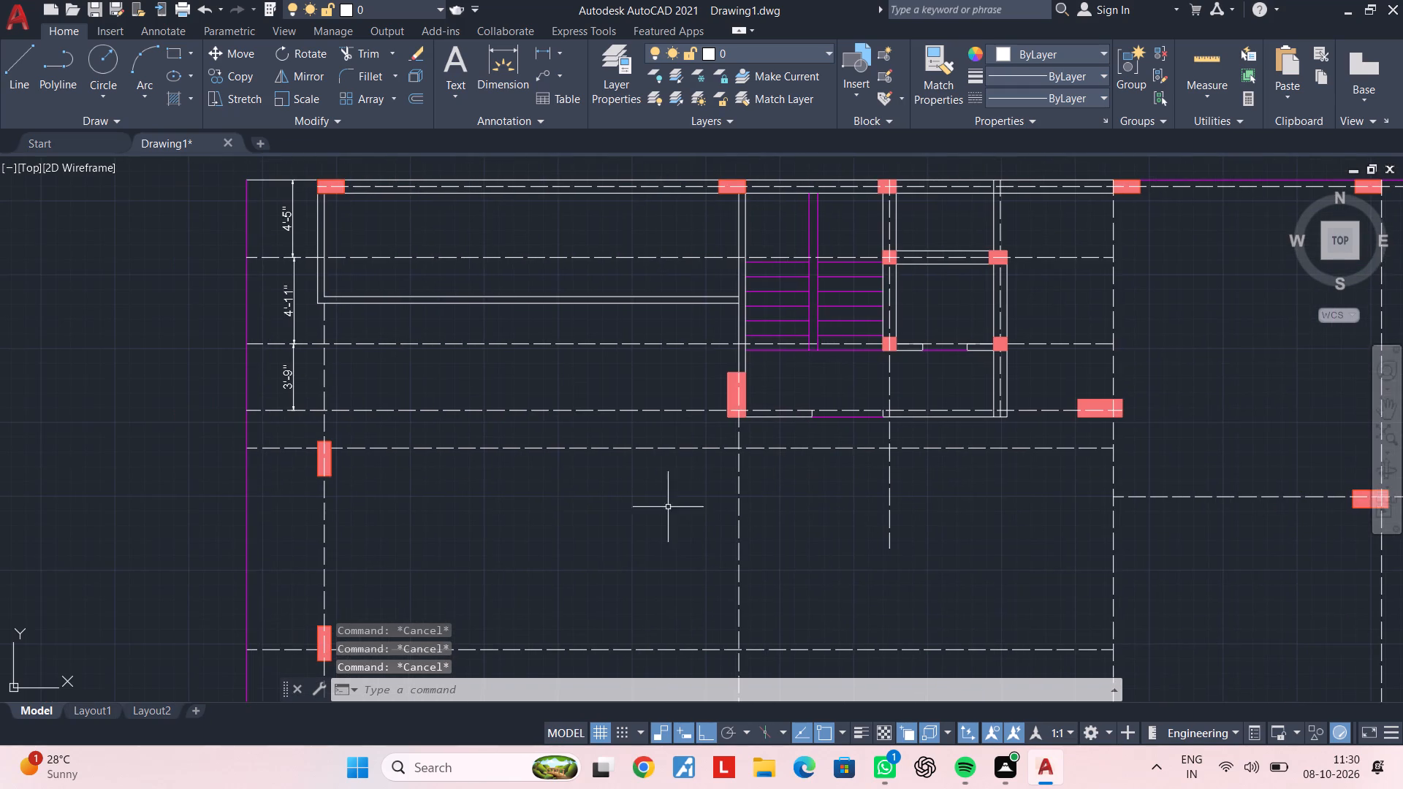
middle_click_drag(449, 514, 715, 488)
scroll(643, 527, "down", 1)
middle_click_drag(702, 546, 688, 394)
middle_click_drag(694, 506, 694, 464)
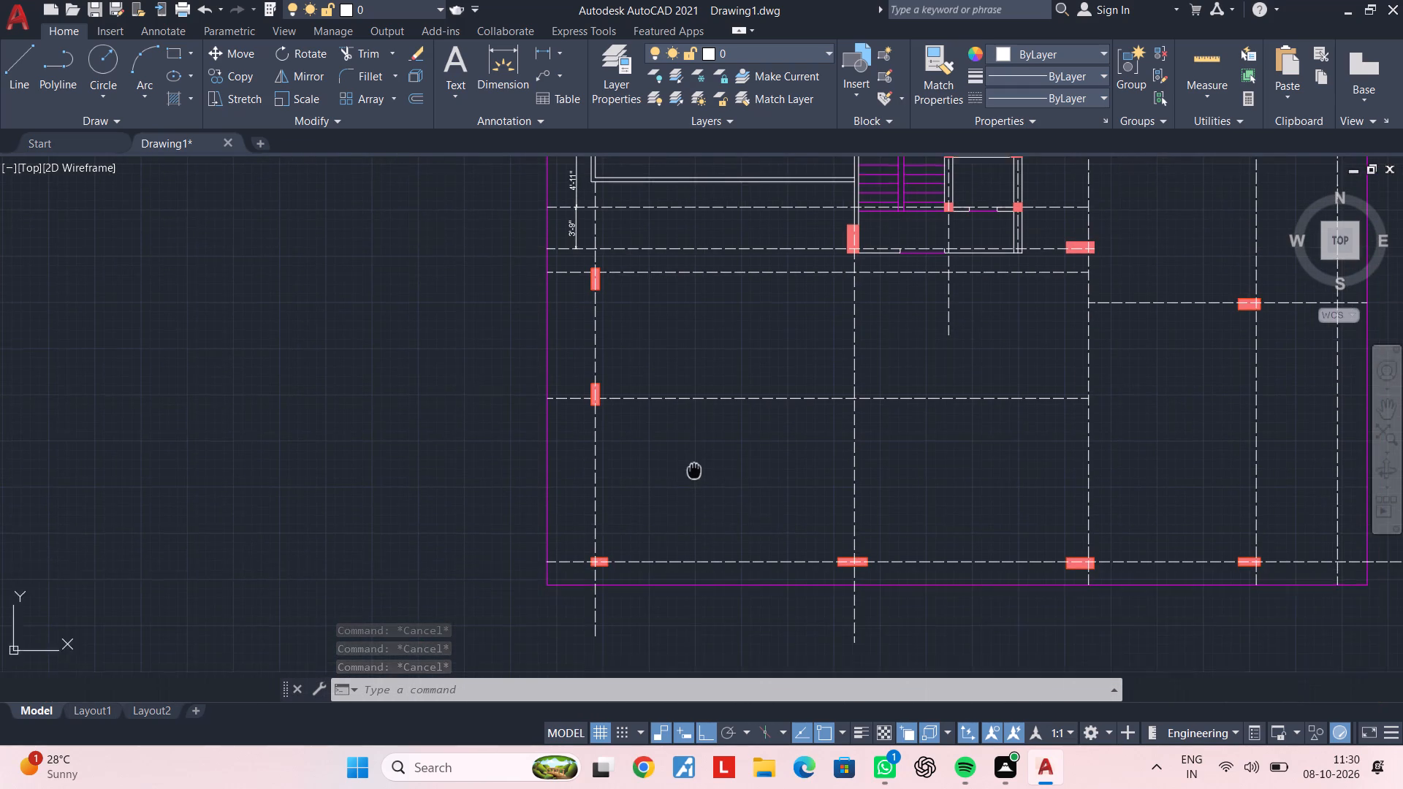
middle_click_drag(694, 464, 694, 442)
Stretch the south end of the vertical centreline through the third south column from the west to beyond the south boundary.
middle_click_drag(1103, 590, 1002, 574)
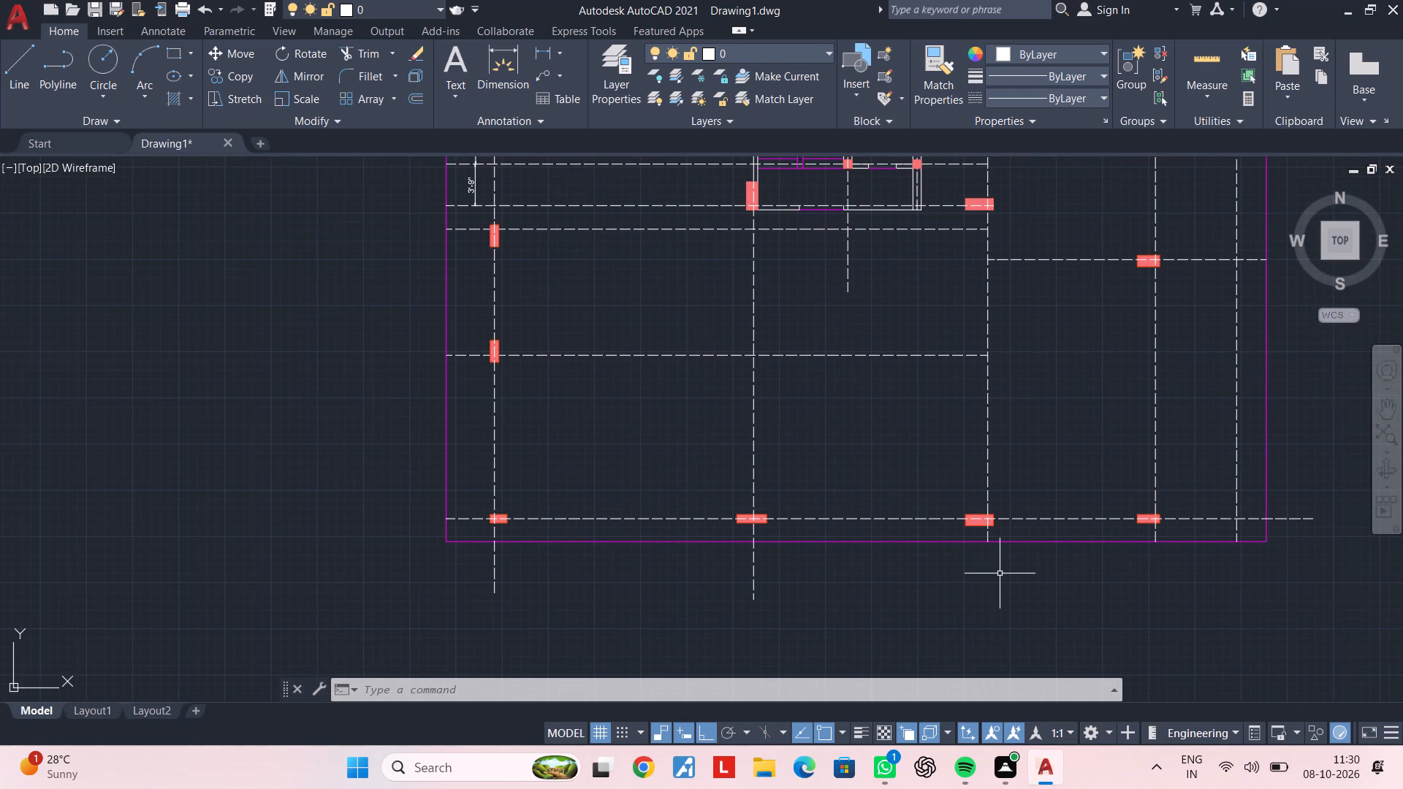
middle_click_drag(995, 572, 989, 605)
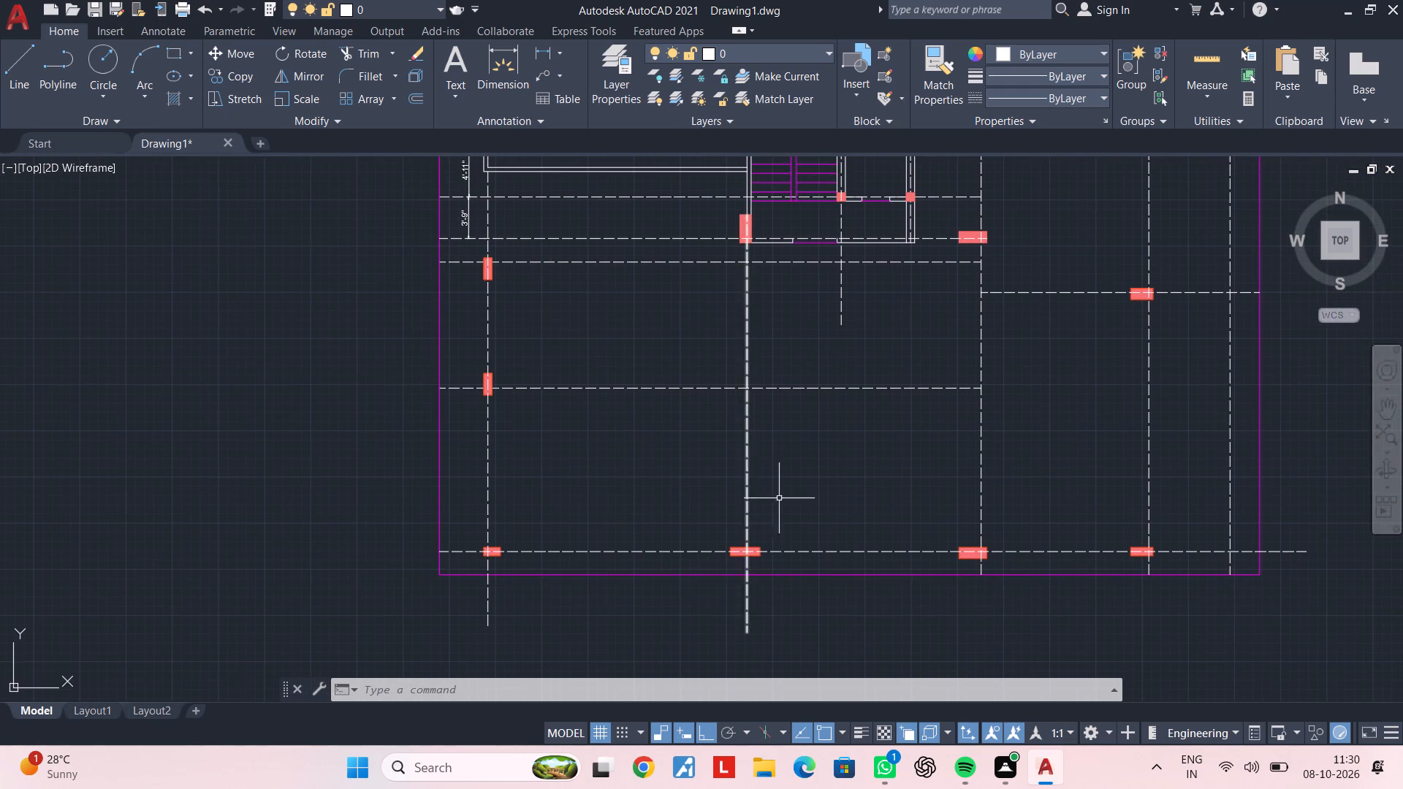
middle_click_drag(783, 490, 828, 468)
middle_click_drag(892, 508, 783, 522)
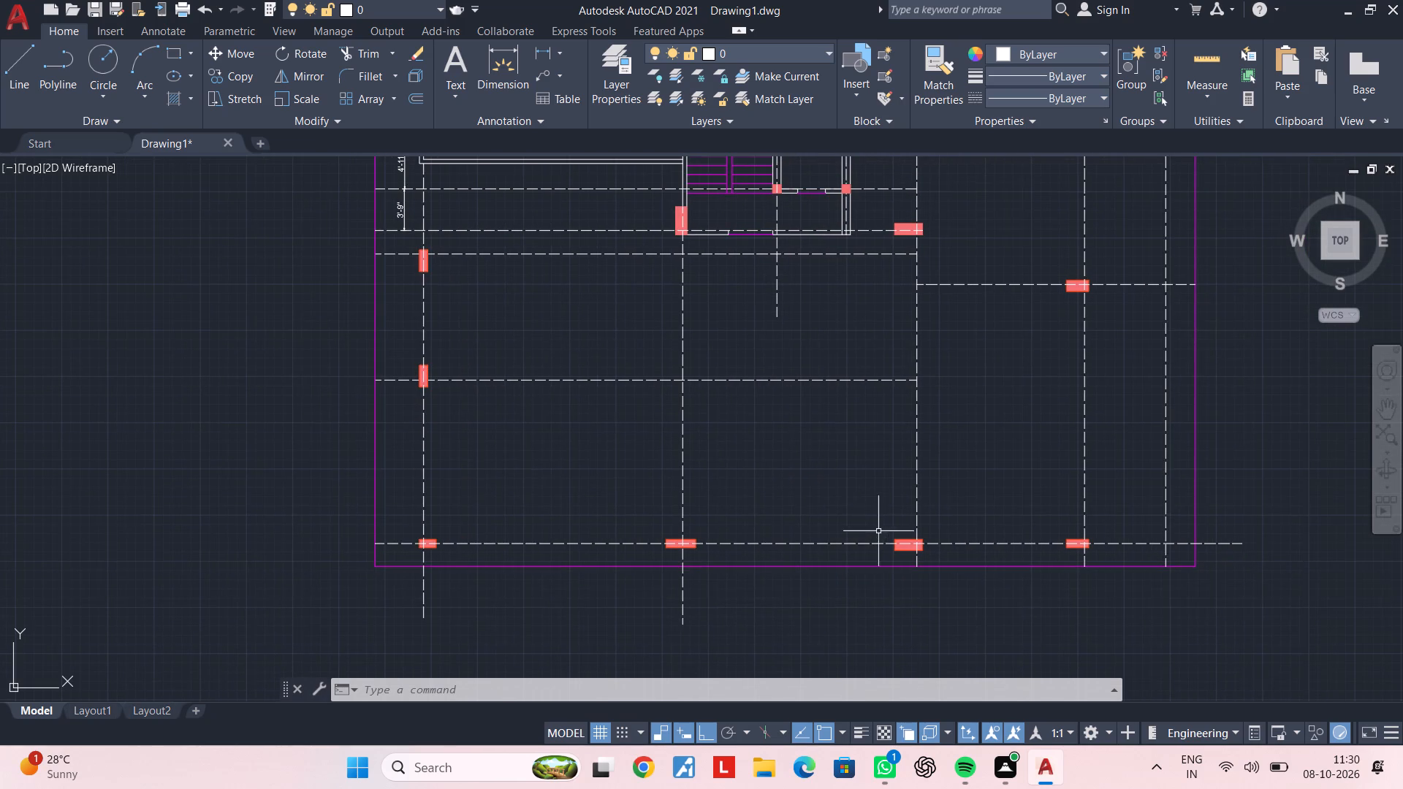
left_click(919, 507)
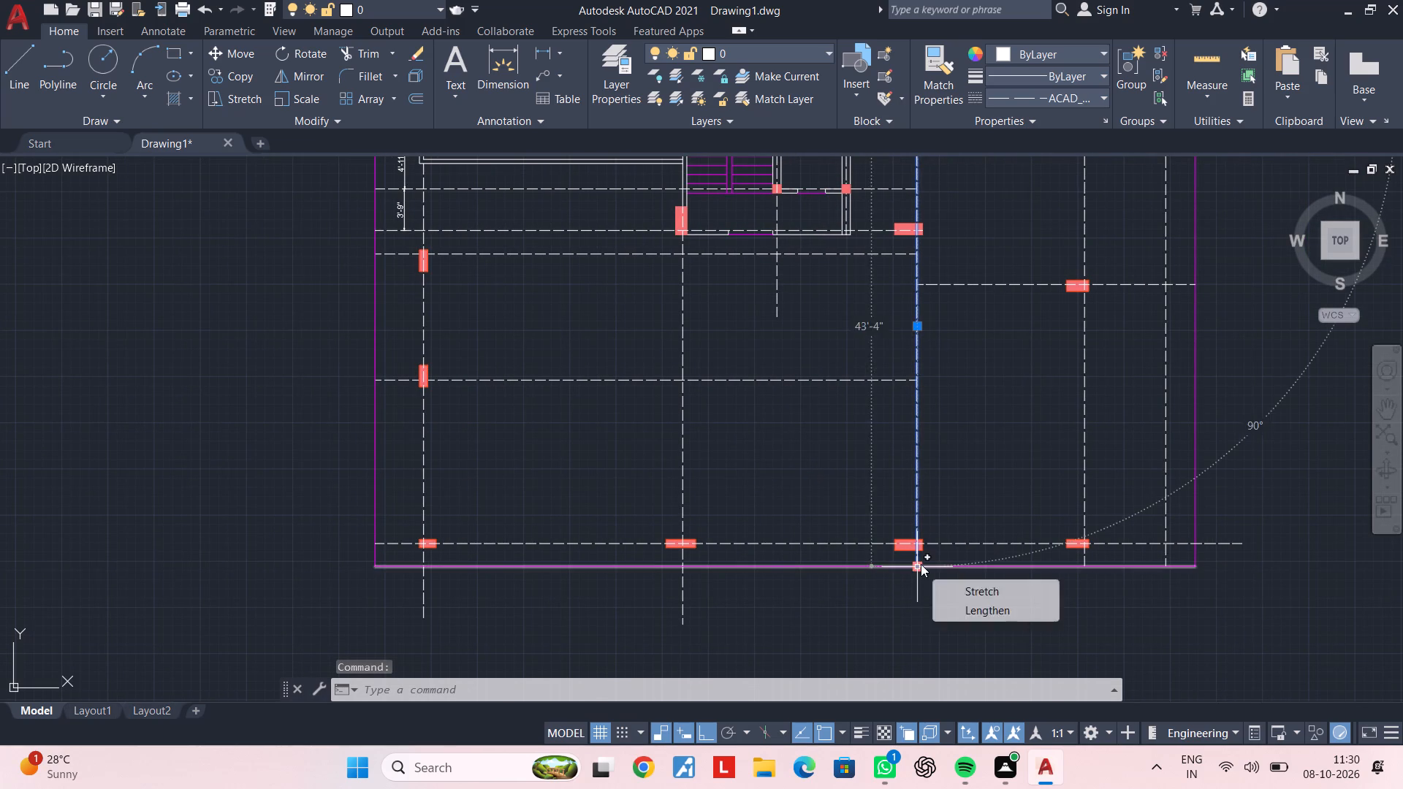
left_click(920, 563)
left_click(924, 617)
key("Escape")
key("Escape")
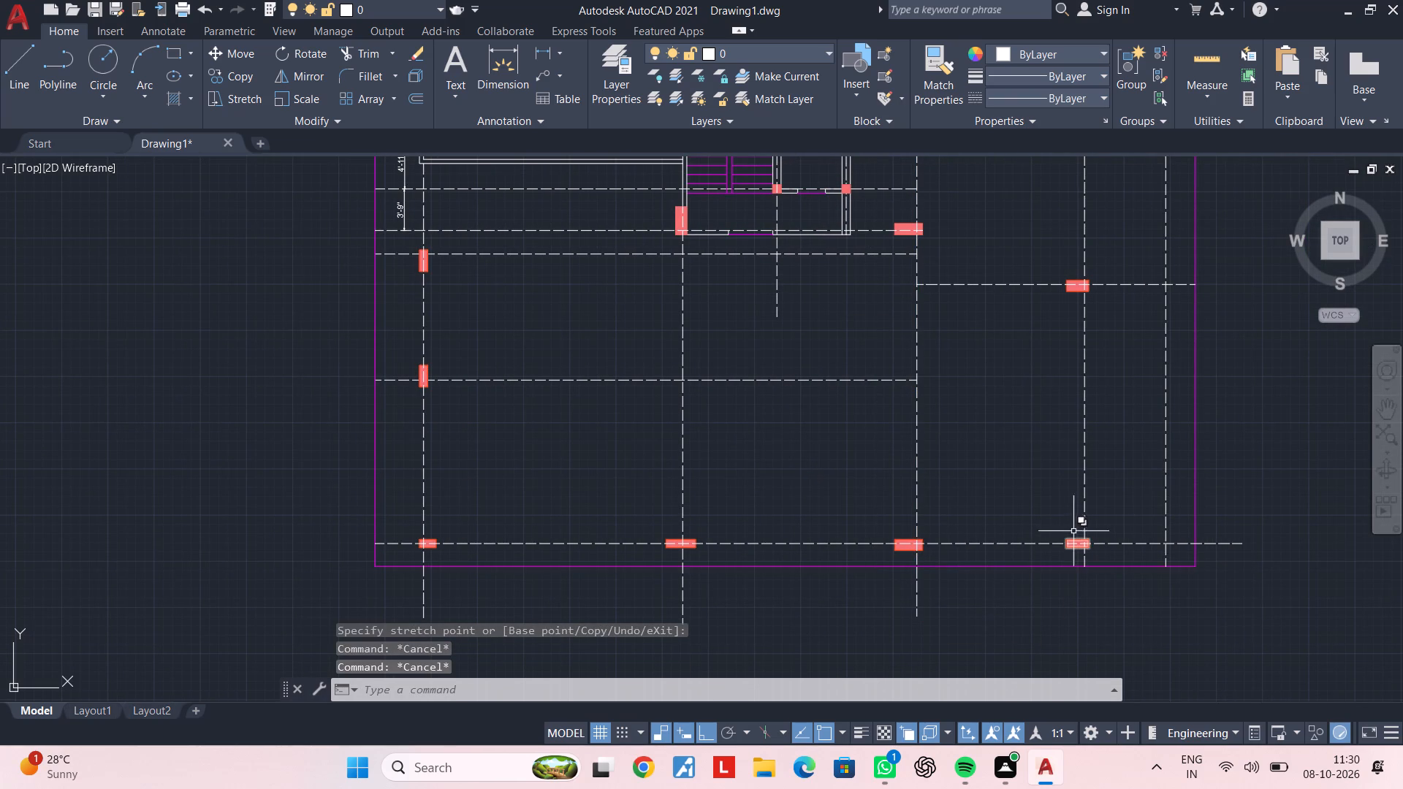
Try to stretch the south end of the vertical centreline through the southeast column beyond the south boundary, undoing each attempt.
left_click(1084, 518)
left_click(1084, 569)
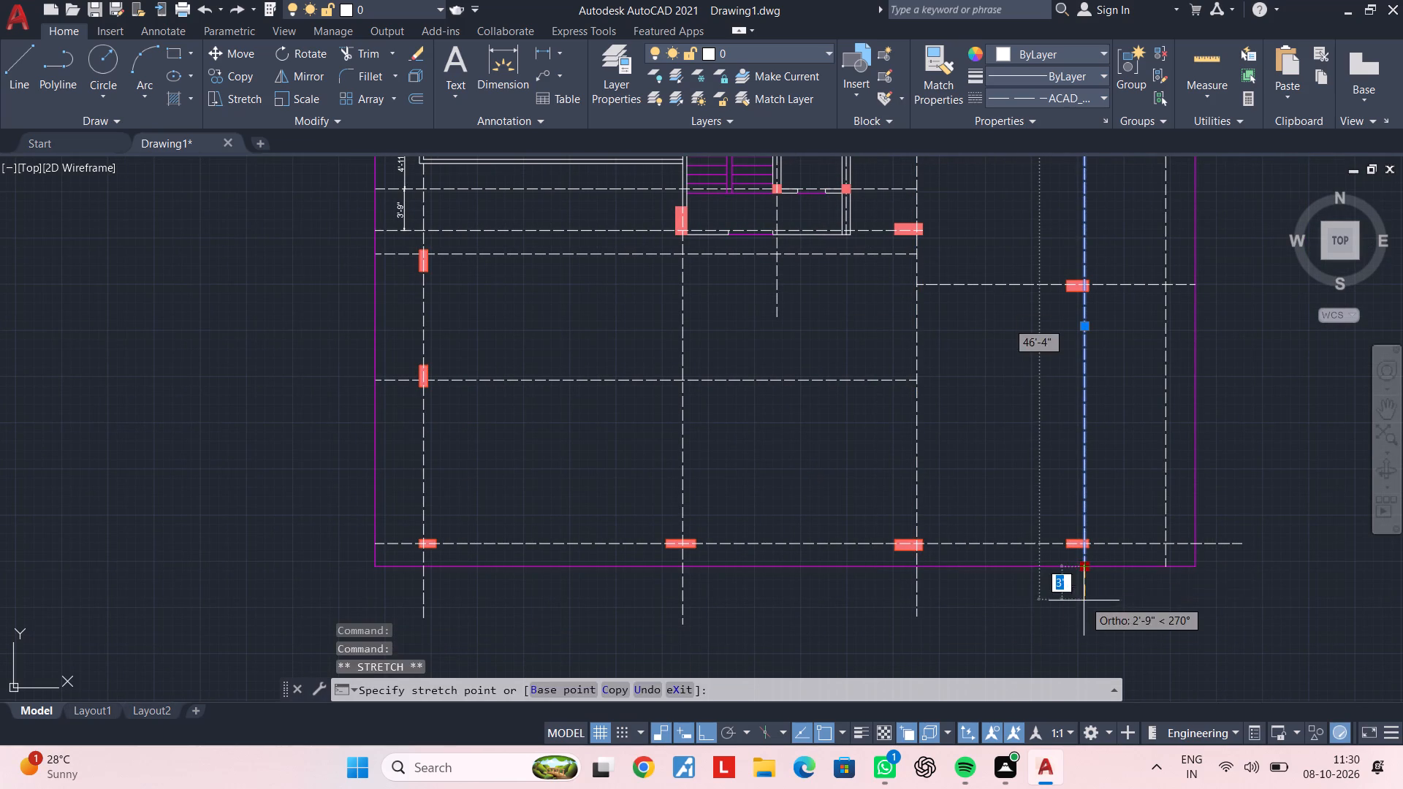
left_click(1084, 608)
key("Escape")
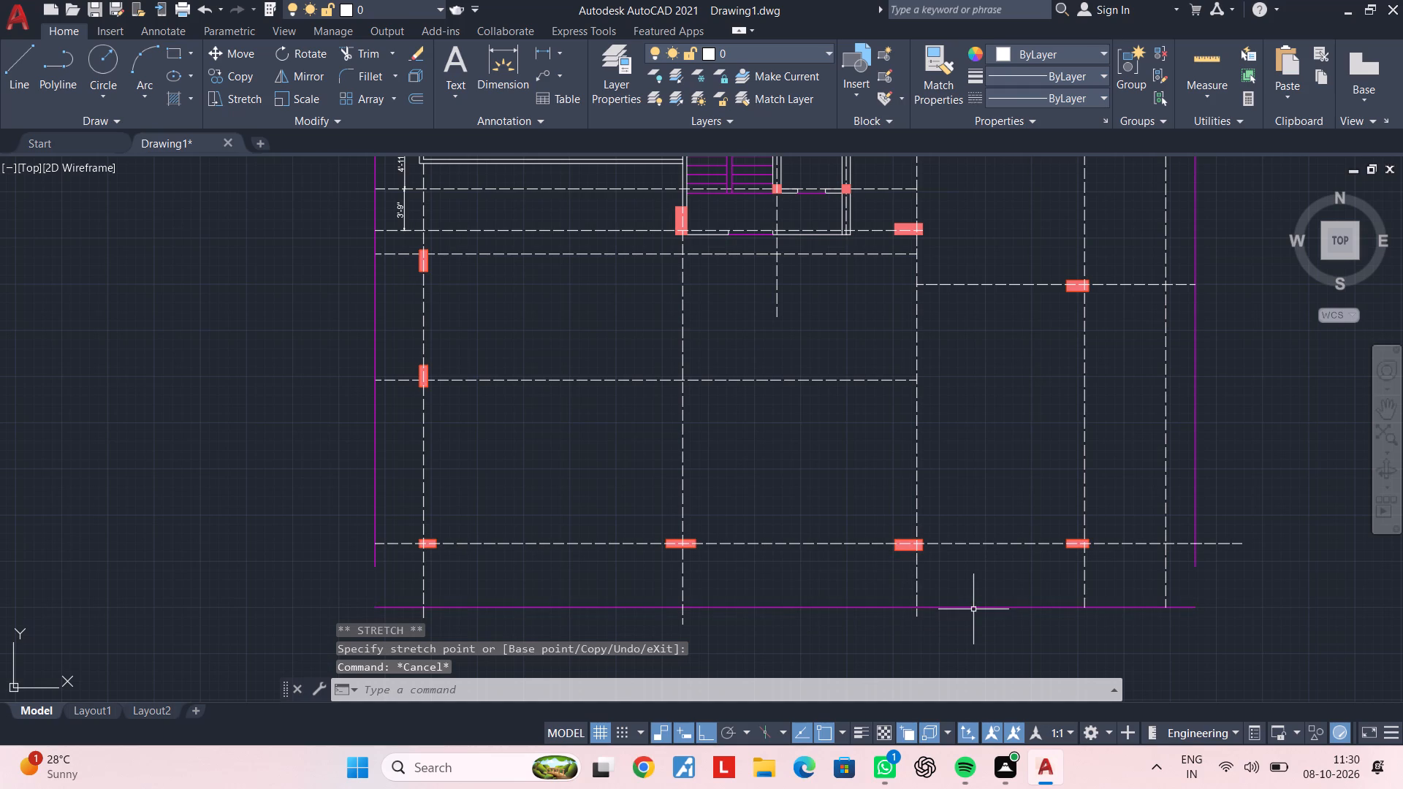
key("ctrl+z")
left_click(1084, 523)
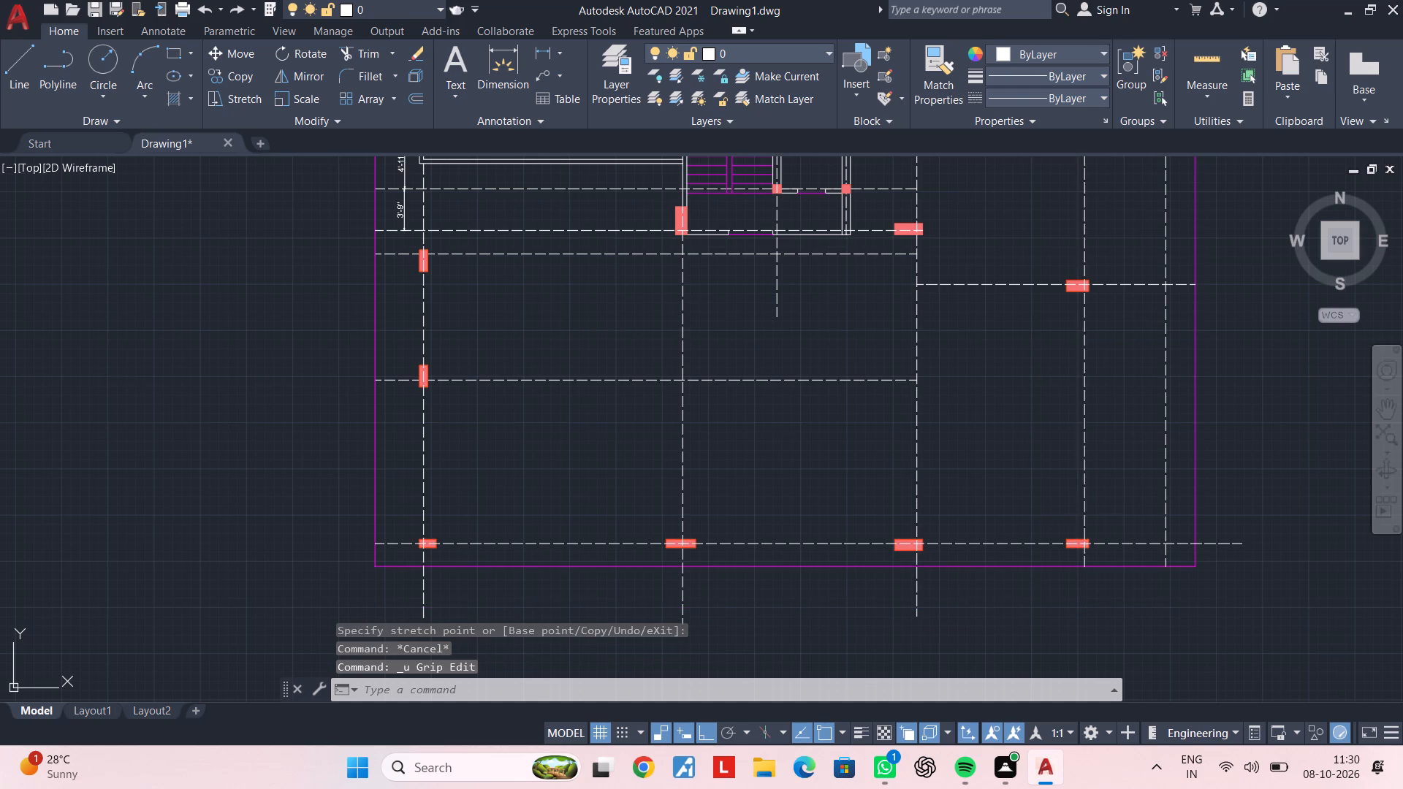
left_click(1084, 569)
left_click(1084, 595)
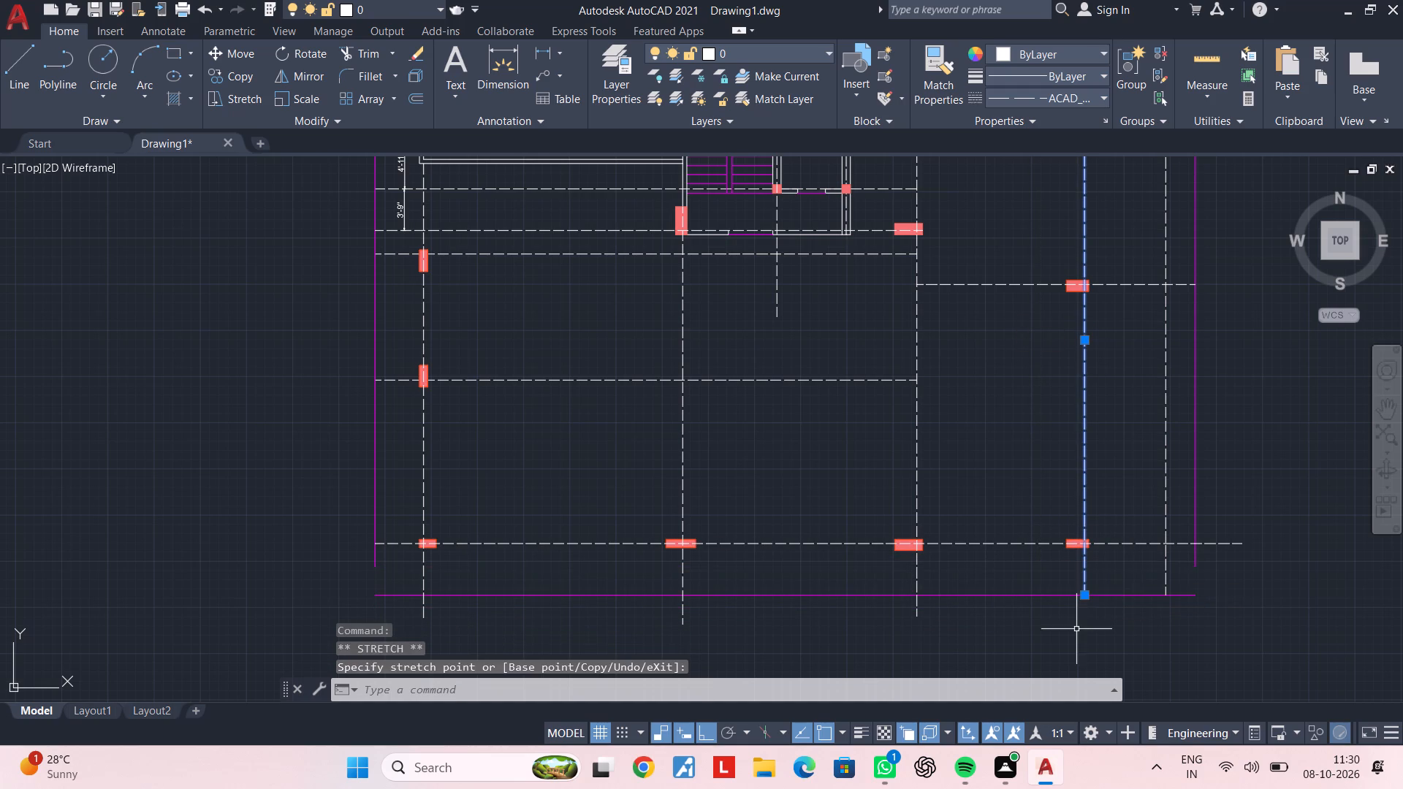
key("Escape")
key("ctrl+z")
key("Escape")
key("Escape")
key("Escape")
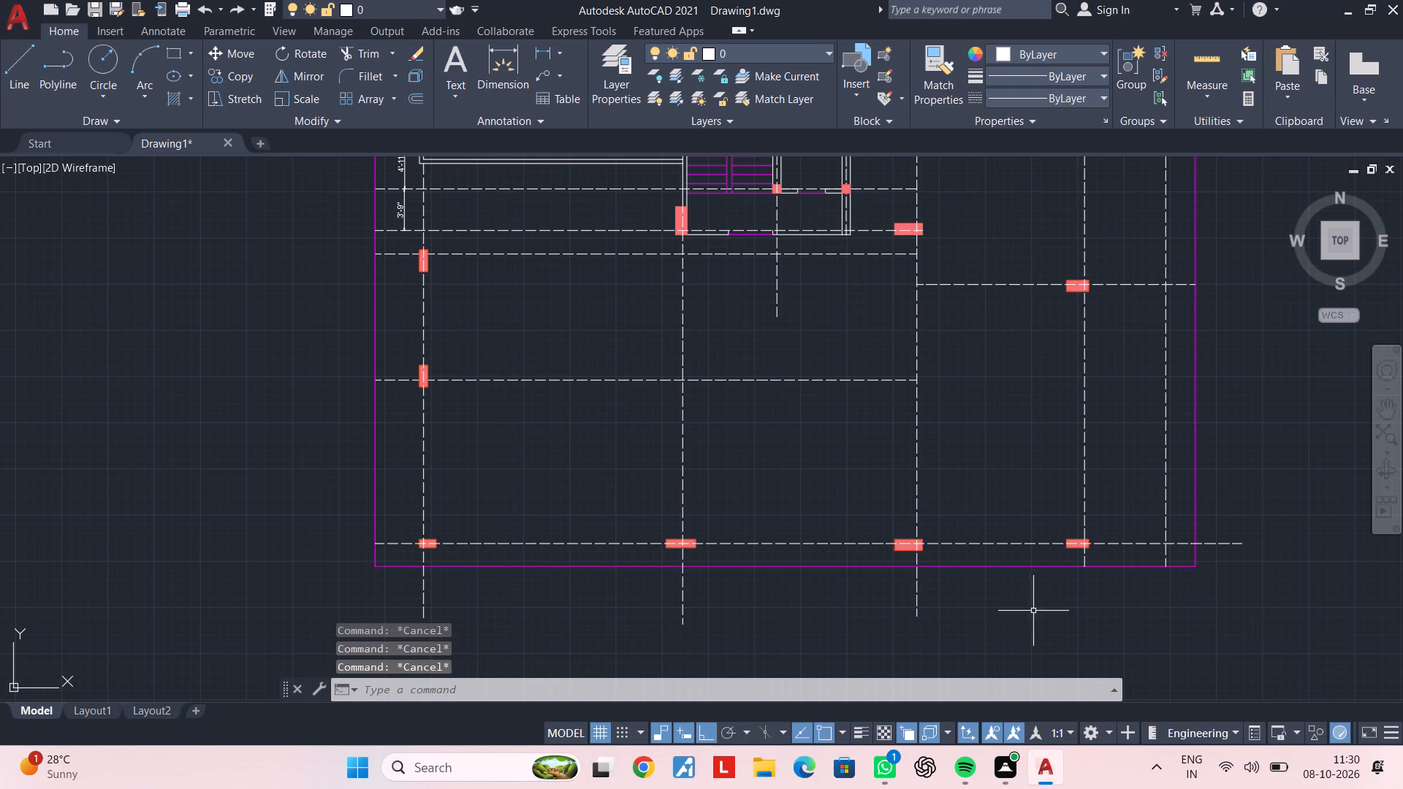
Draw a horizontal helper line just below the south boundary, spanning the two easternmost vertical centrelines.
key("l")
key("space")
left_click_drag(1023, 605, 1034, 603)
left_click(1187, 583)
key("Escape")
key("Escape")
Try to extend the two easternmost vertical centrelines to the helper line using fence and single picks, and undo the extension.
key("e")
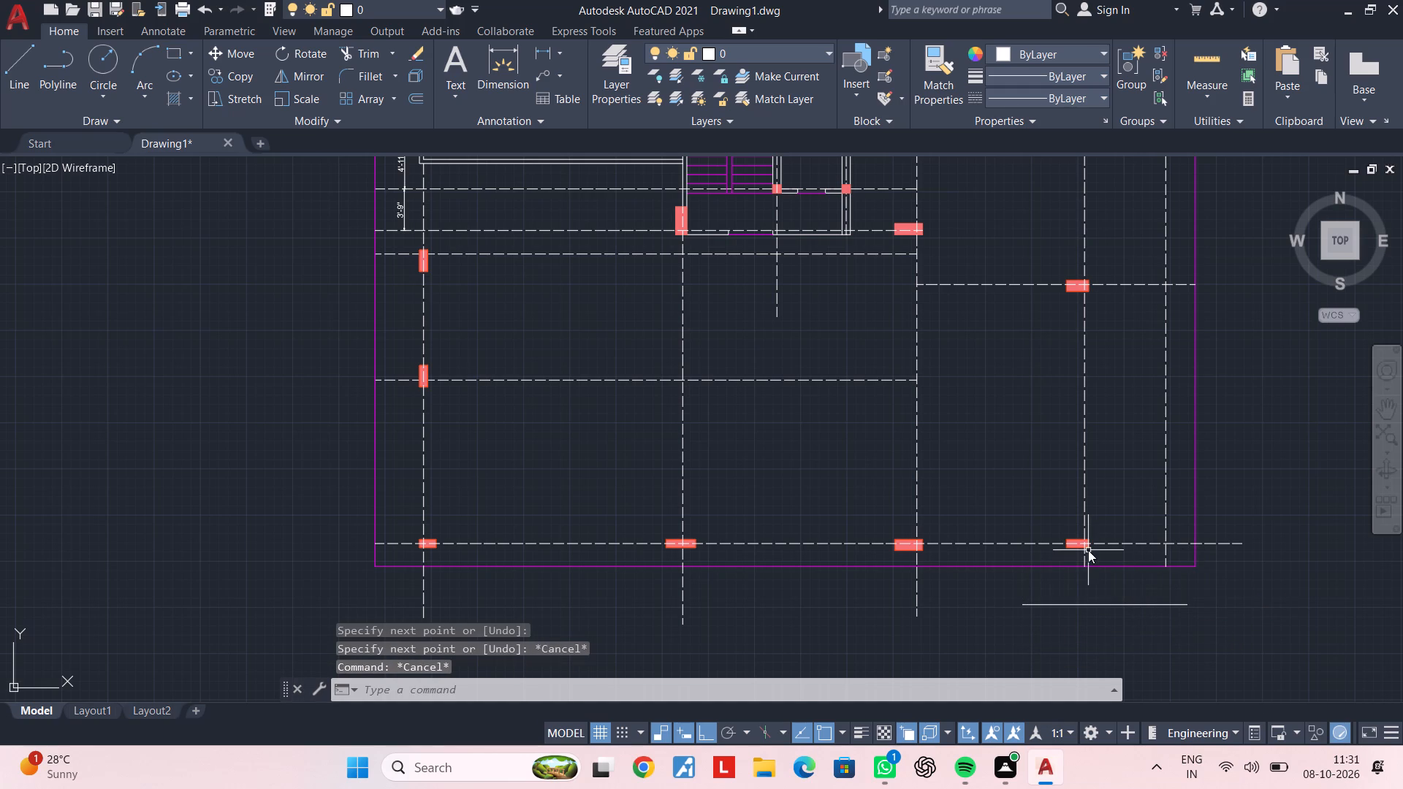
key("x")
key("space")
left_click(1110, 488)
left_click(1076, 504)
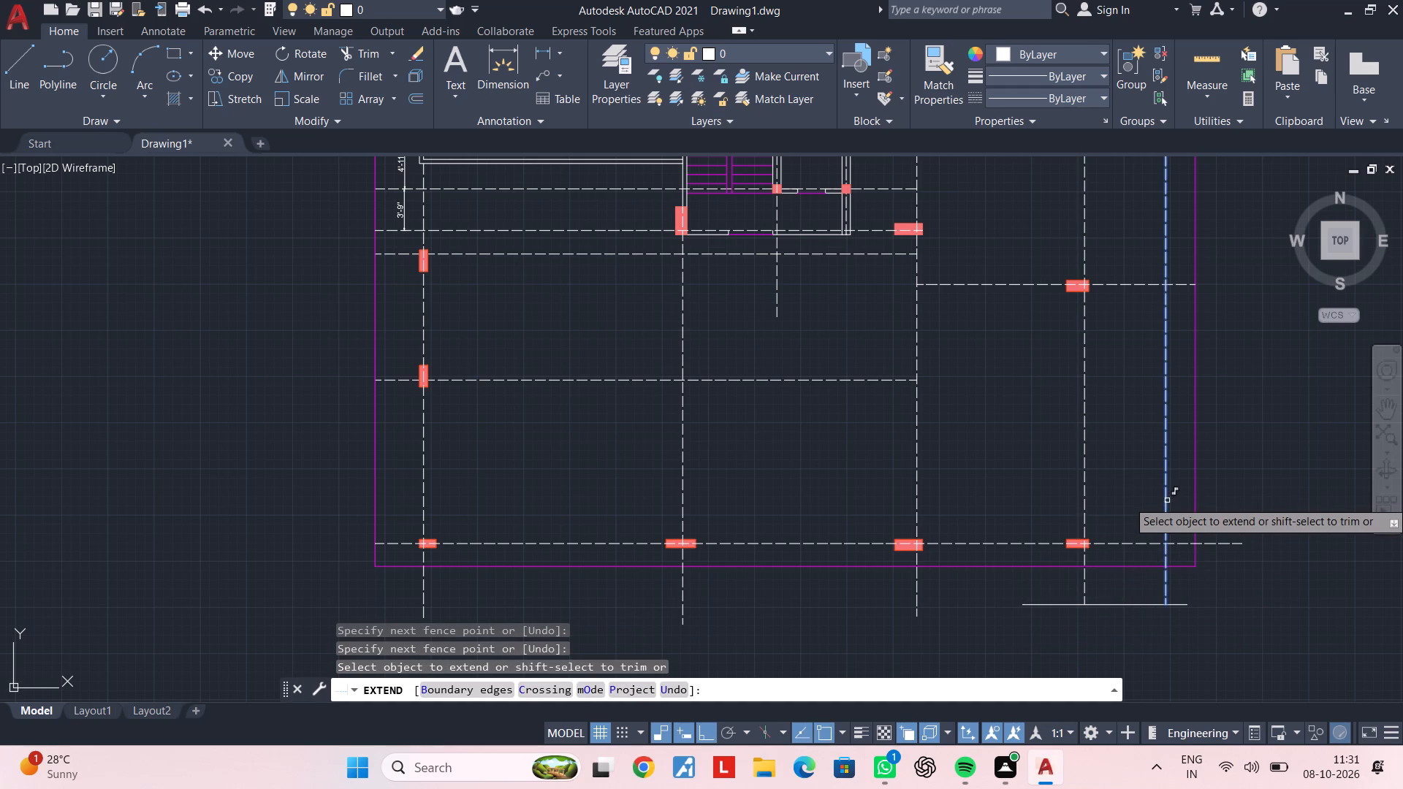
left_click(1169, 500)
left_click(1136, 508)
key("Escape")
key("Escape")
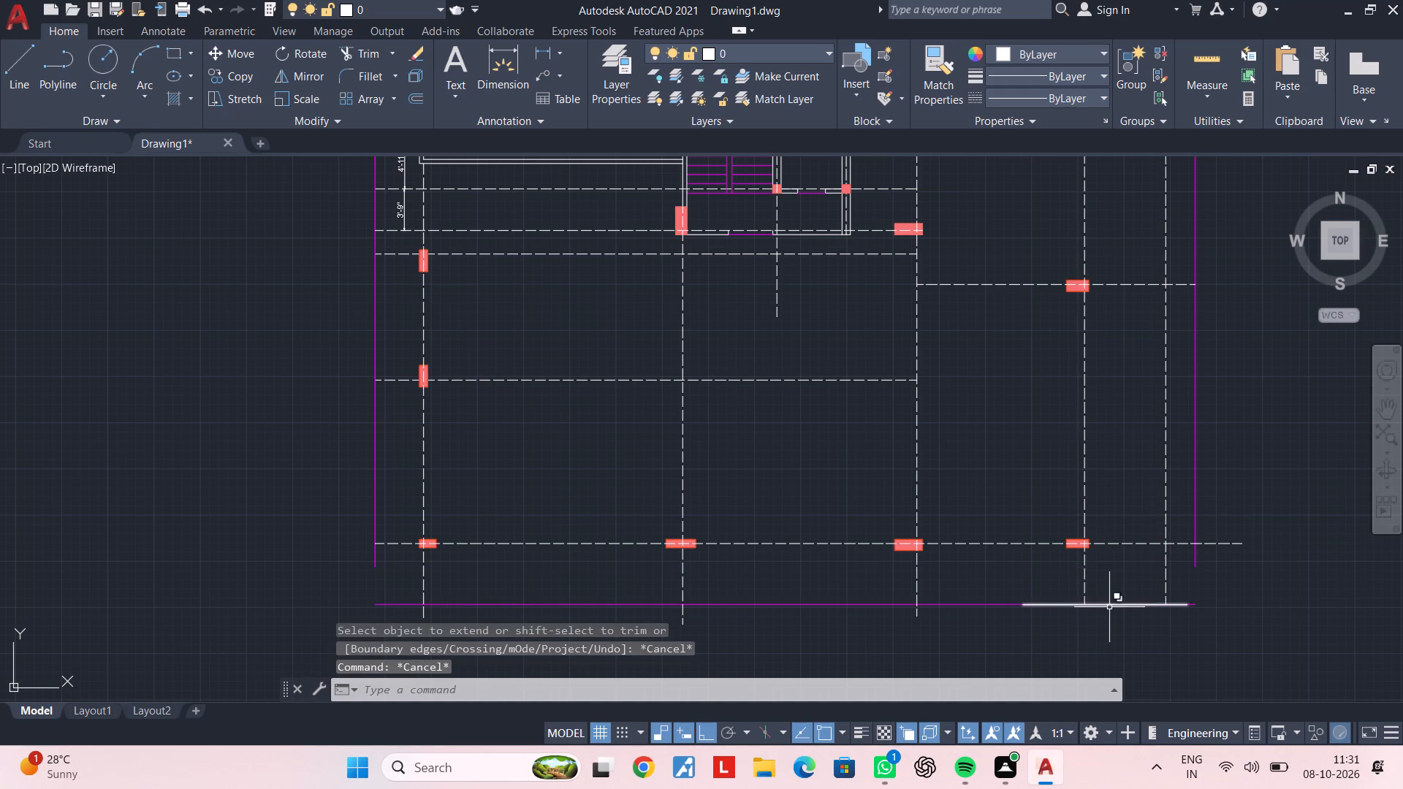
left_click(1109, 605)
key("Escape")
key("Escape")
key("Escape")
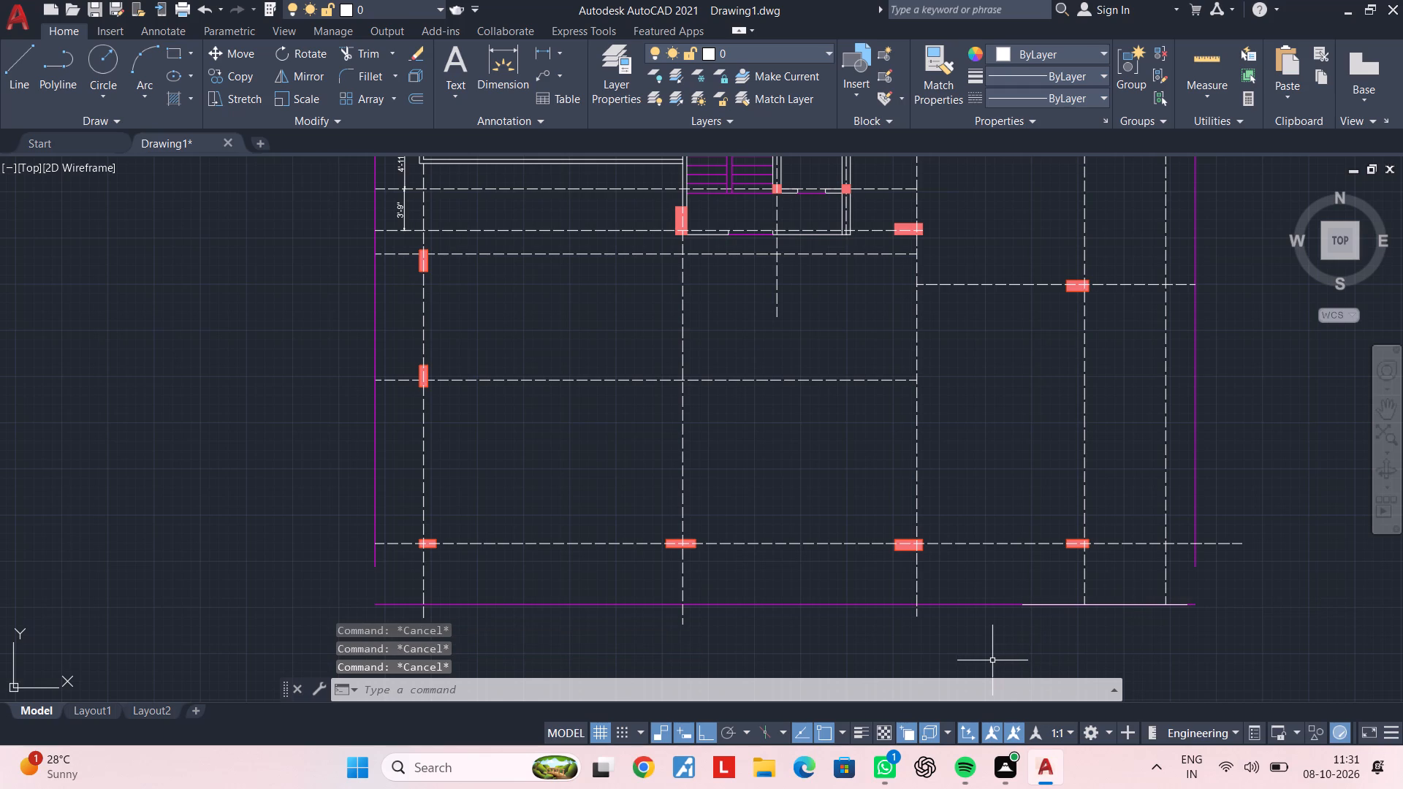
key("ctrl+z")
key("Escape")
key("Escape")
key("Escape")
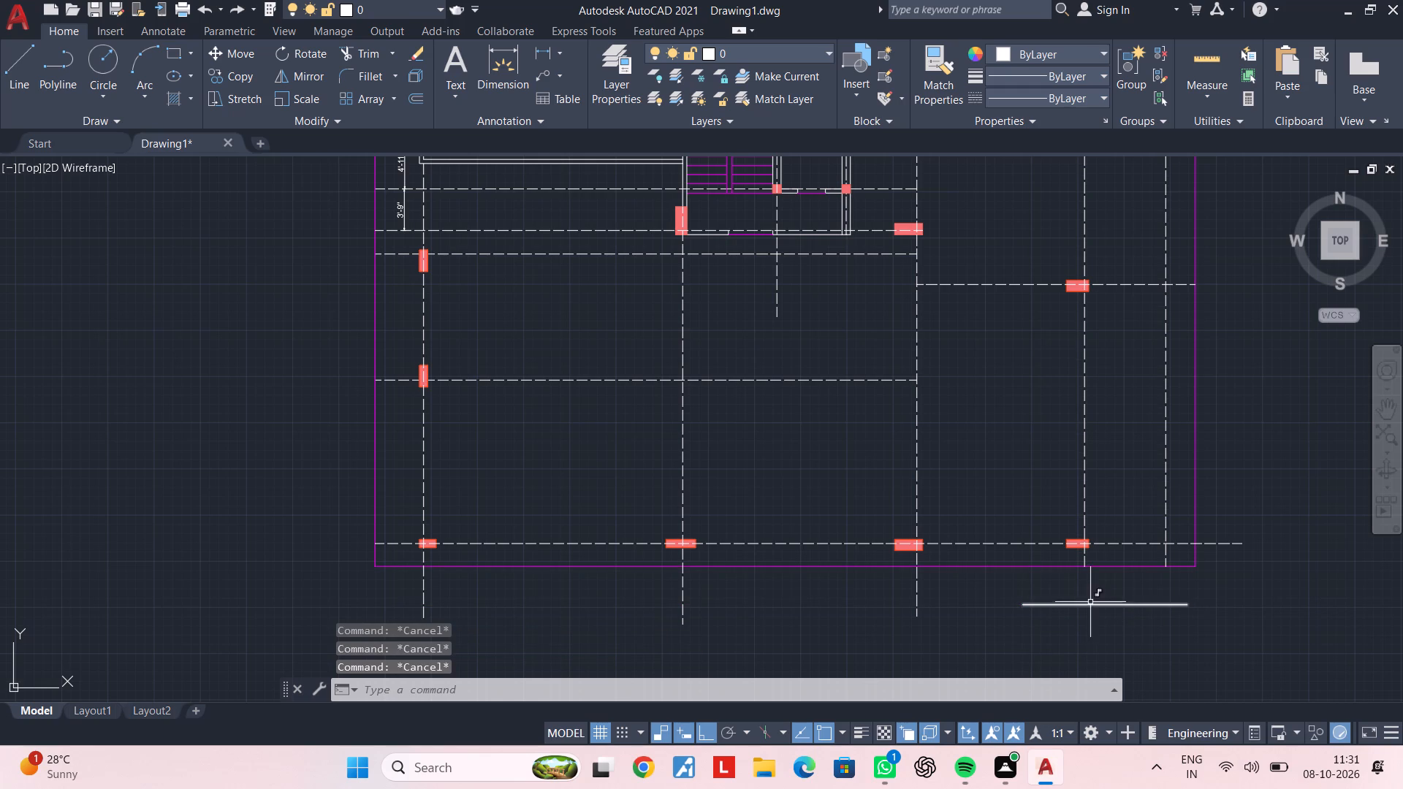
Extend the two easternmost vertical centrelines south to the helper line, picking each line directly.
key("e")
type("x")
key("space")
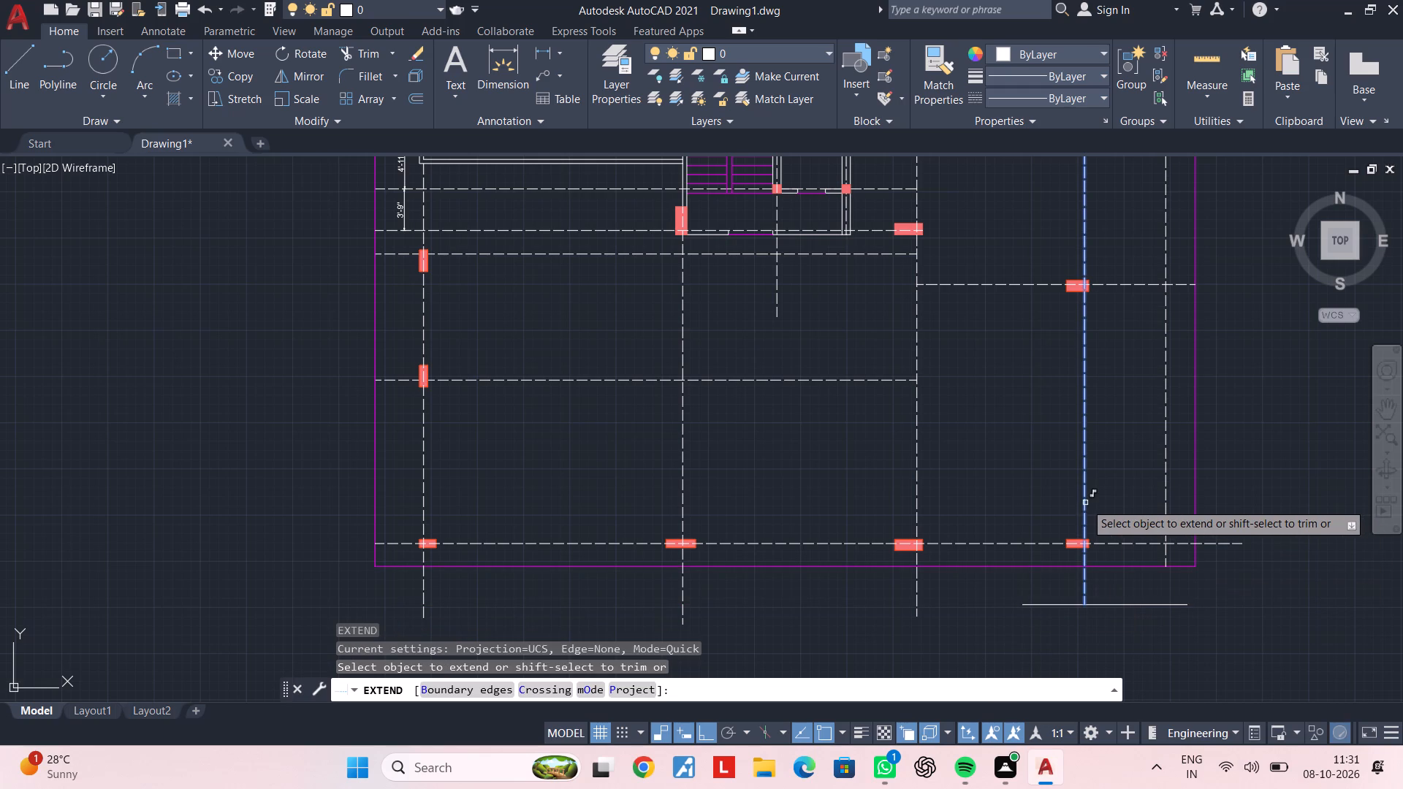
left_click(1084, 503)
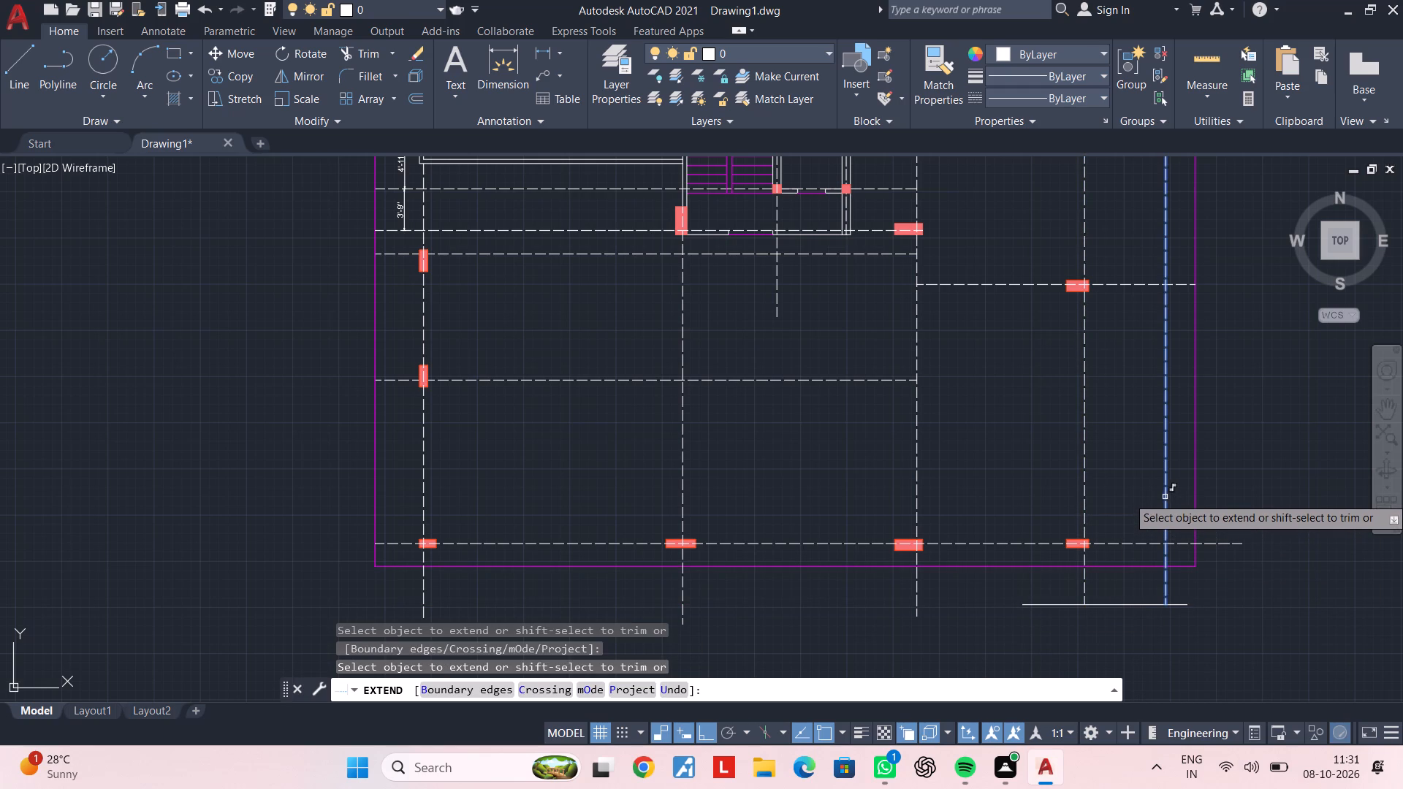
left_click(1165, 497)
key("Escape")
key("Escape")
Erase the horizontal helper line below the south boundary.
left_click(1133, 606)
key("Delete")
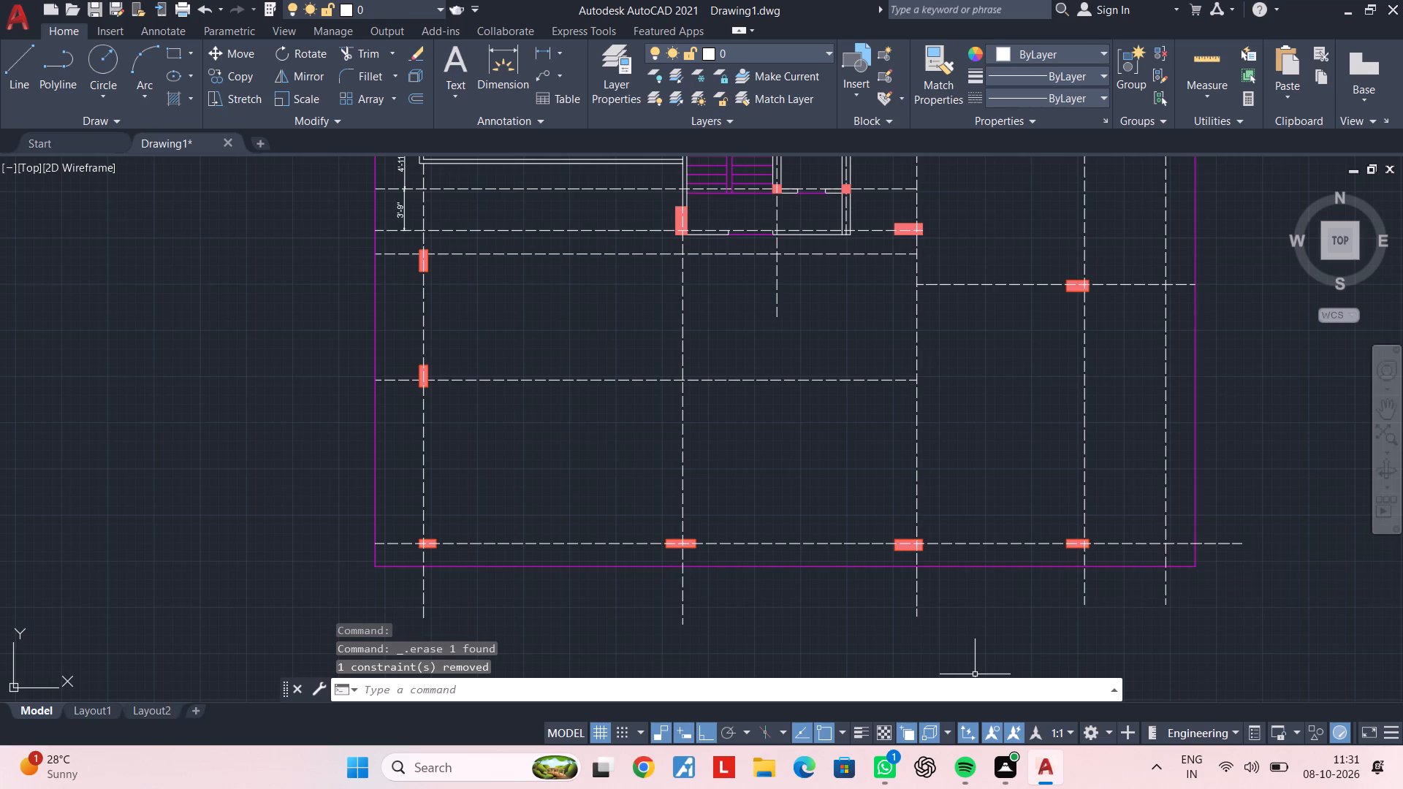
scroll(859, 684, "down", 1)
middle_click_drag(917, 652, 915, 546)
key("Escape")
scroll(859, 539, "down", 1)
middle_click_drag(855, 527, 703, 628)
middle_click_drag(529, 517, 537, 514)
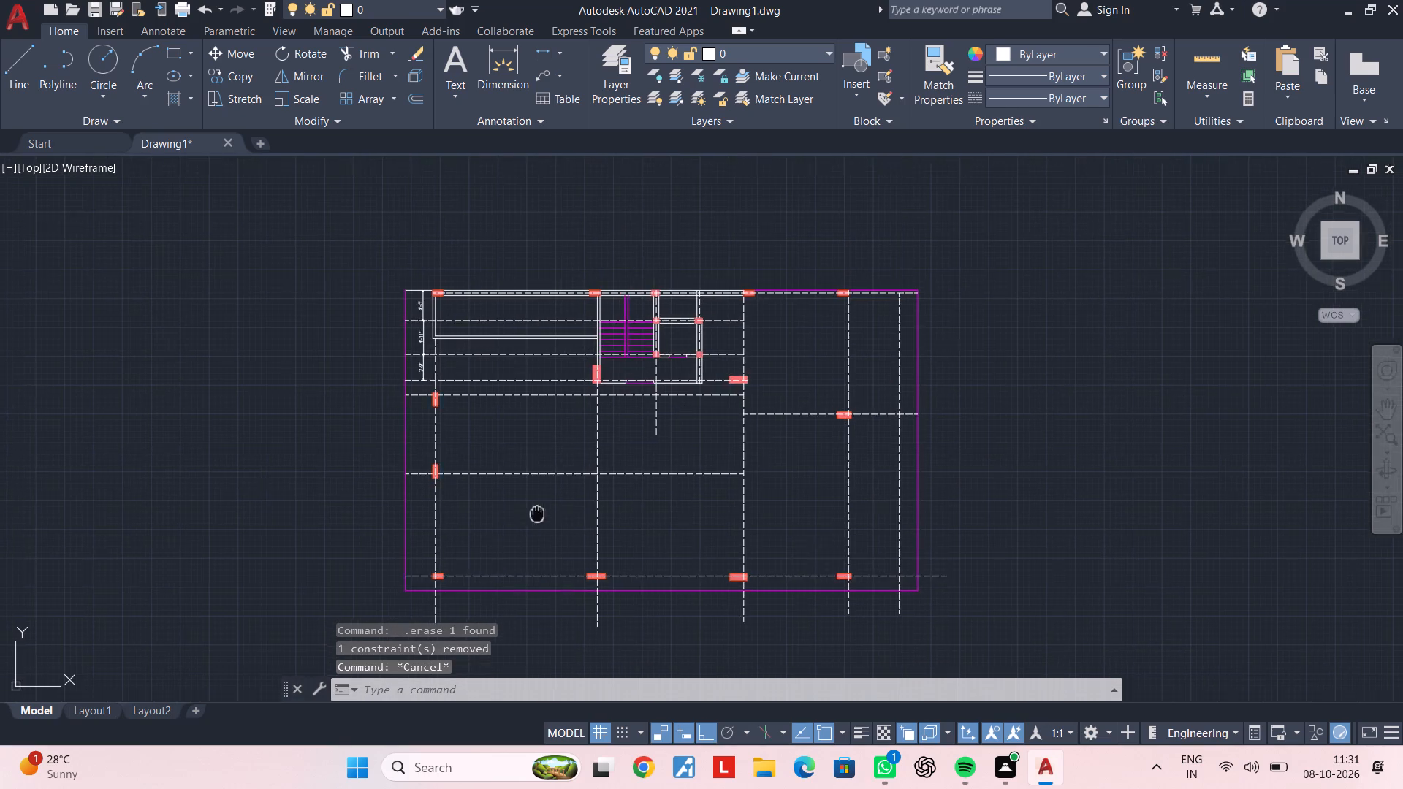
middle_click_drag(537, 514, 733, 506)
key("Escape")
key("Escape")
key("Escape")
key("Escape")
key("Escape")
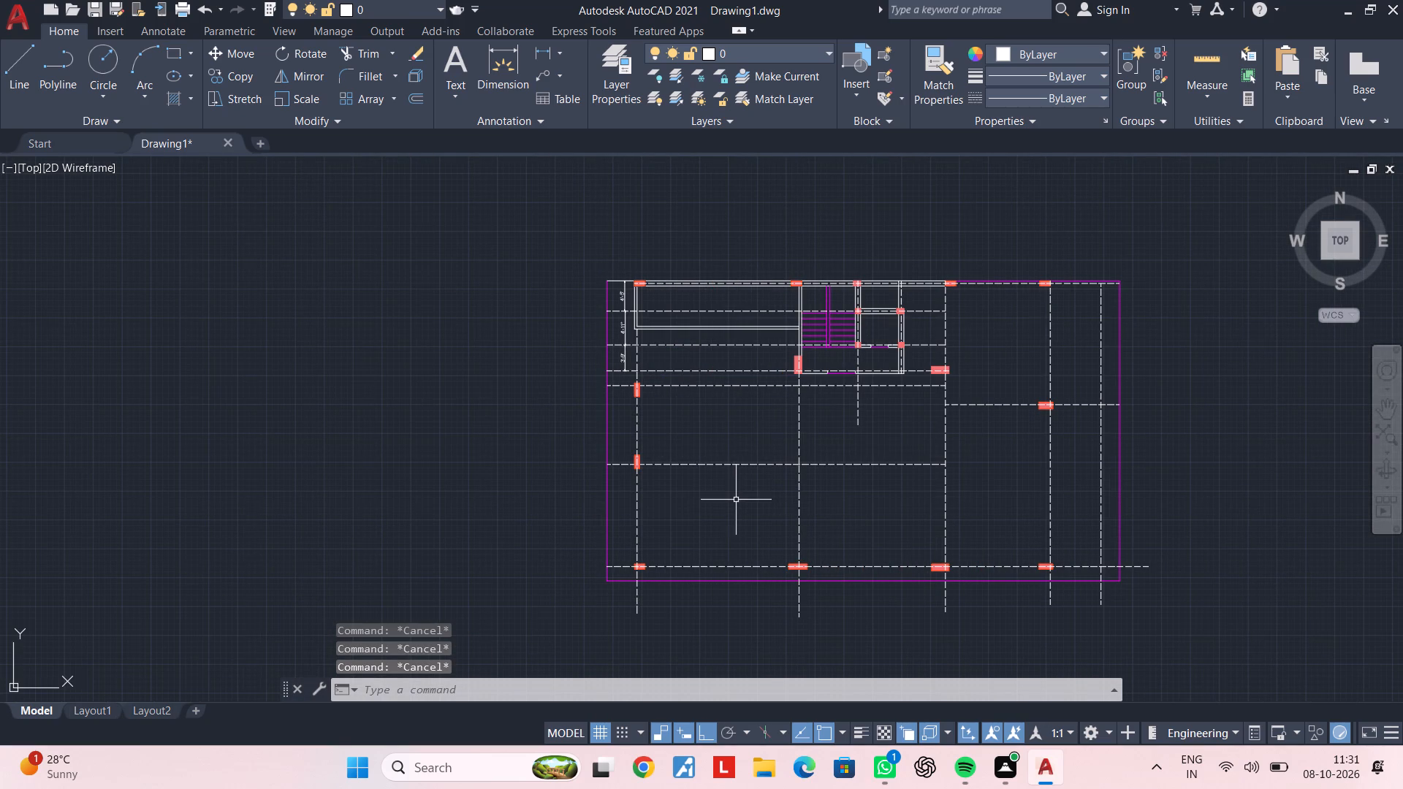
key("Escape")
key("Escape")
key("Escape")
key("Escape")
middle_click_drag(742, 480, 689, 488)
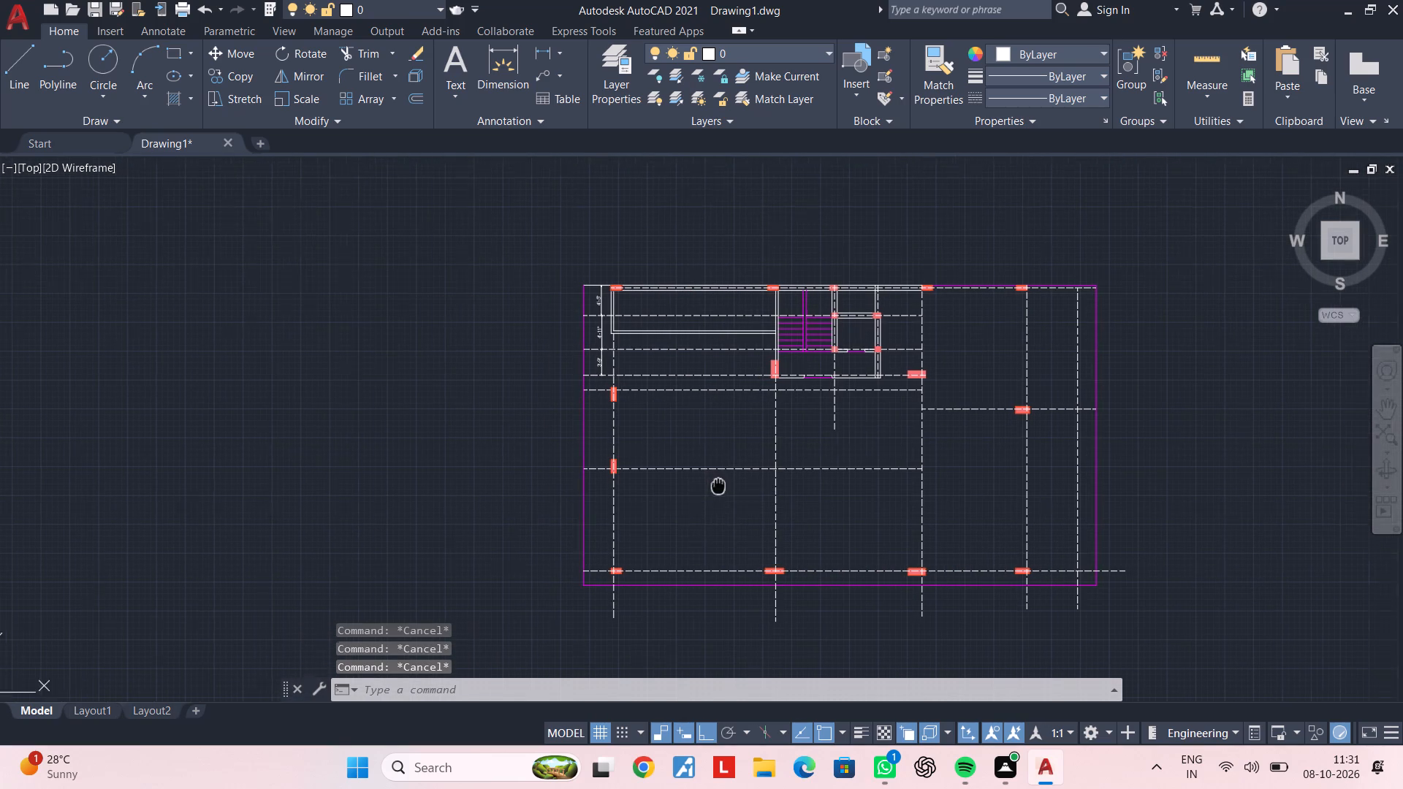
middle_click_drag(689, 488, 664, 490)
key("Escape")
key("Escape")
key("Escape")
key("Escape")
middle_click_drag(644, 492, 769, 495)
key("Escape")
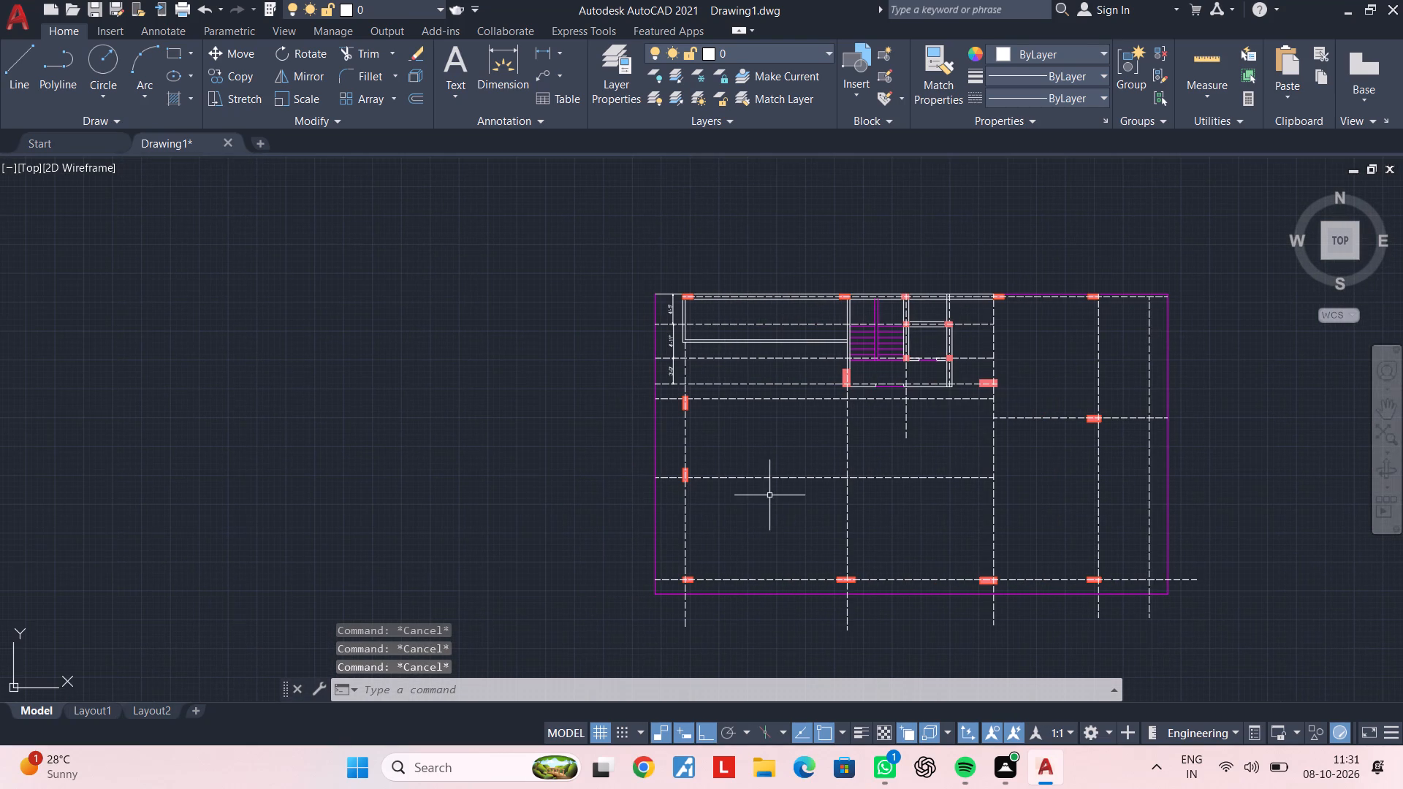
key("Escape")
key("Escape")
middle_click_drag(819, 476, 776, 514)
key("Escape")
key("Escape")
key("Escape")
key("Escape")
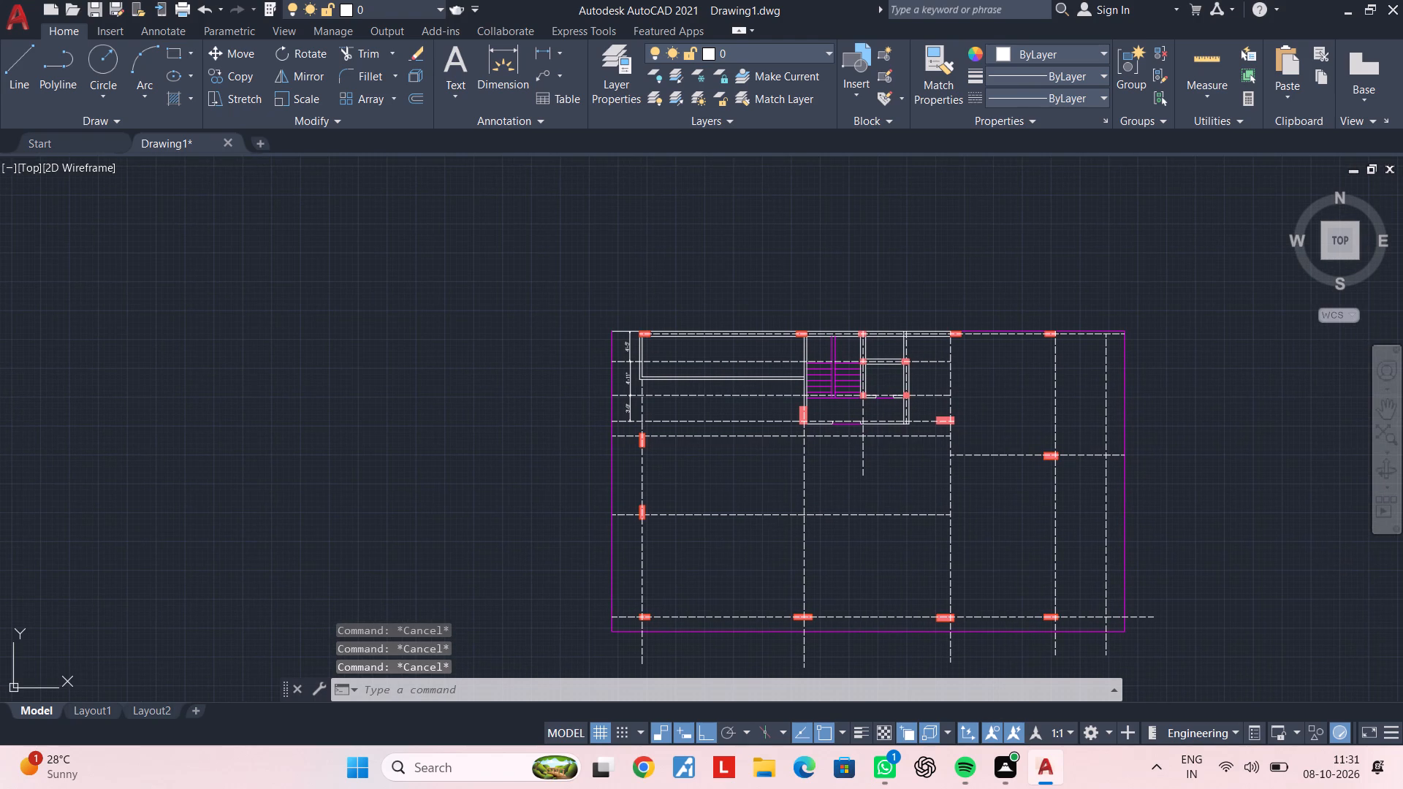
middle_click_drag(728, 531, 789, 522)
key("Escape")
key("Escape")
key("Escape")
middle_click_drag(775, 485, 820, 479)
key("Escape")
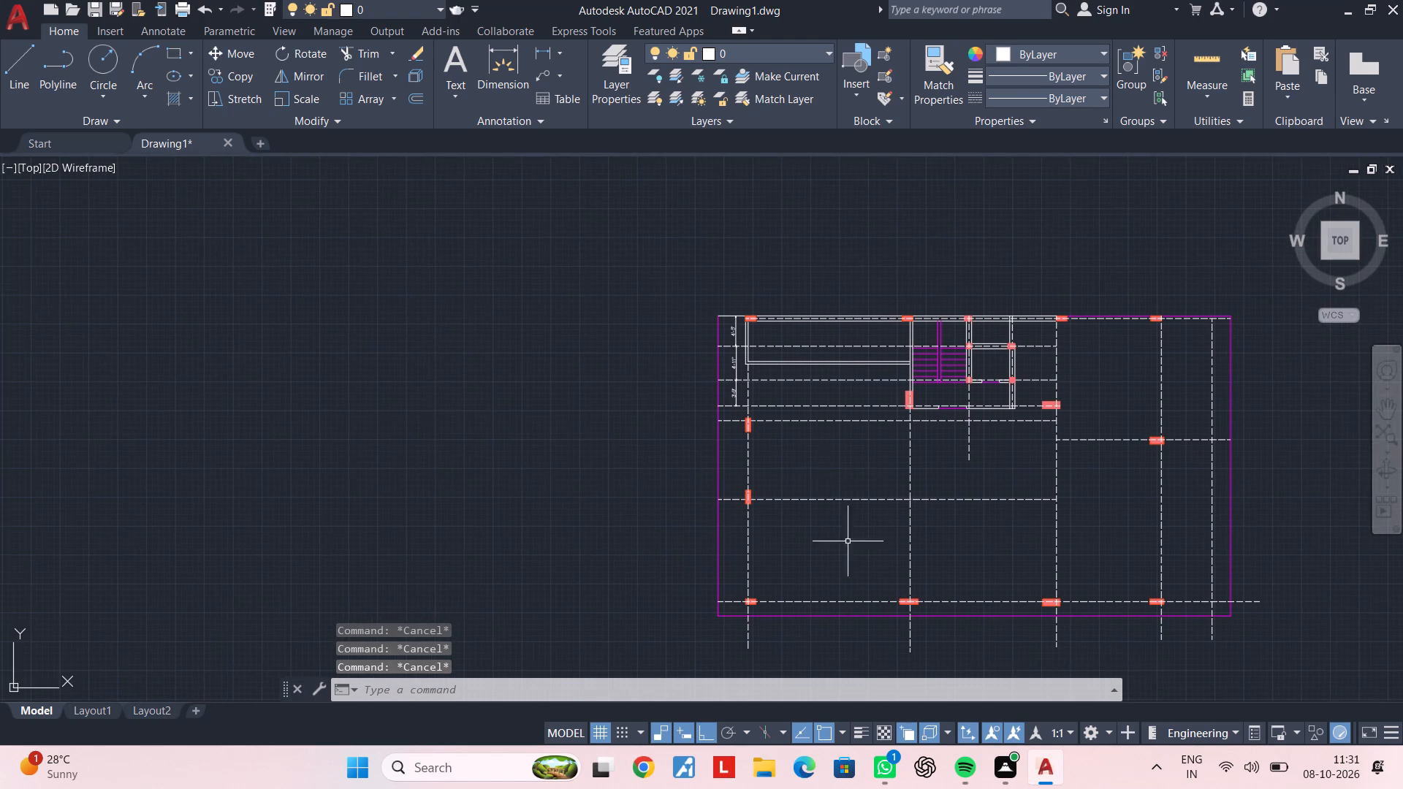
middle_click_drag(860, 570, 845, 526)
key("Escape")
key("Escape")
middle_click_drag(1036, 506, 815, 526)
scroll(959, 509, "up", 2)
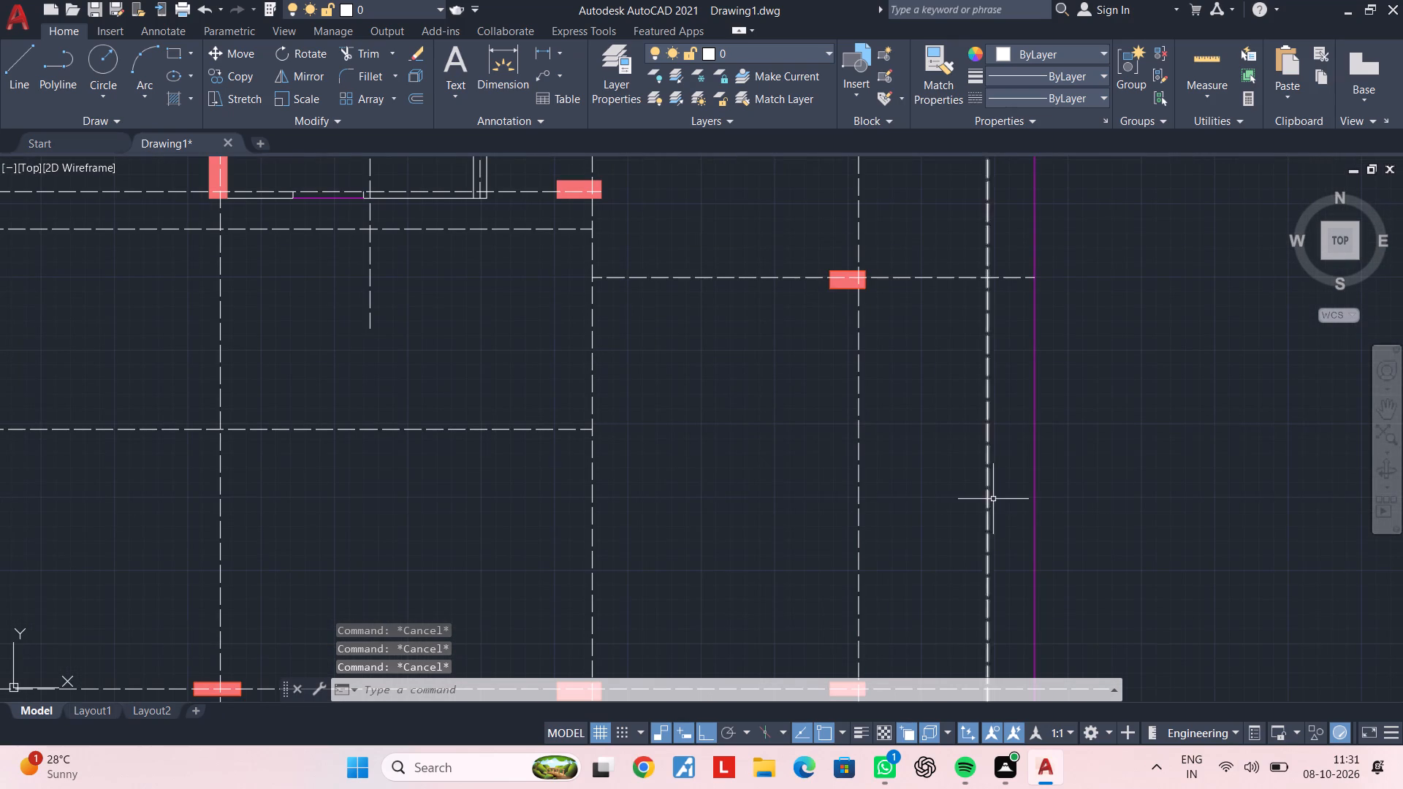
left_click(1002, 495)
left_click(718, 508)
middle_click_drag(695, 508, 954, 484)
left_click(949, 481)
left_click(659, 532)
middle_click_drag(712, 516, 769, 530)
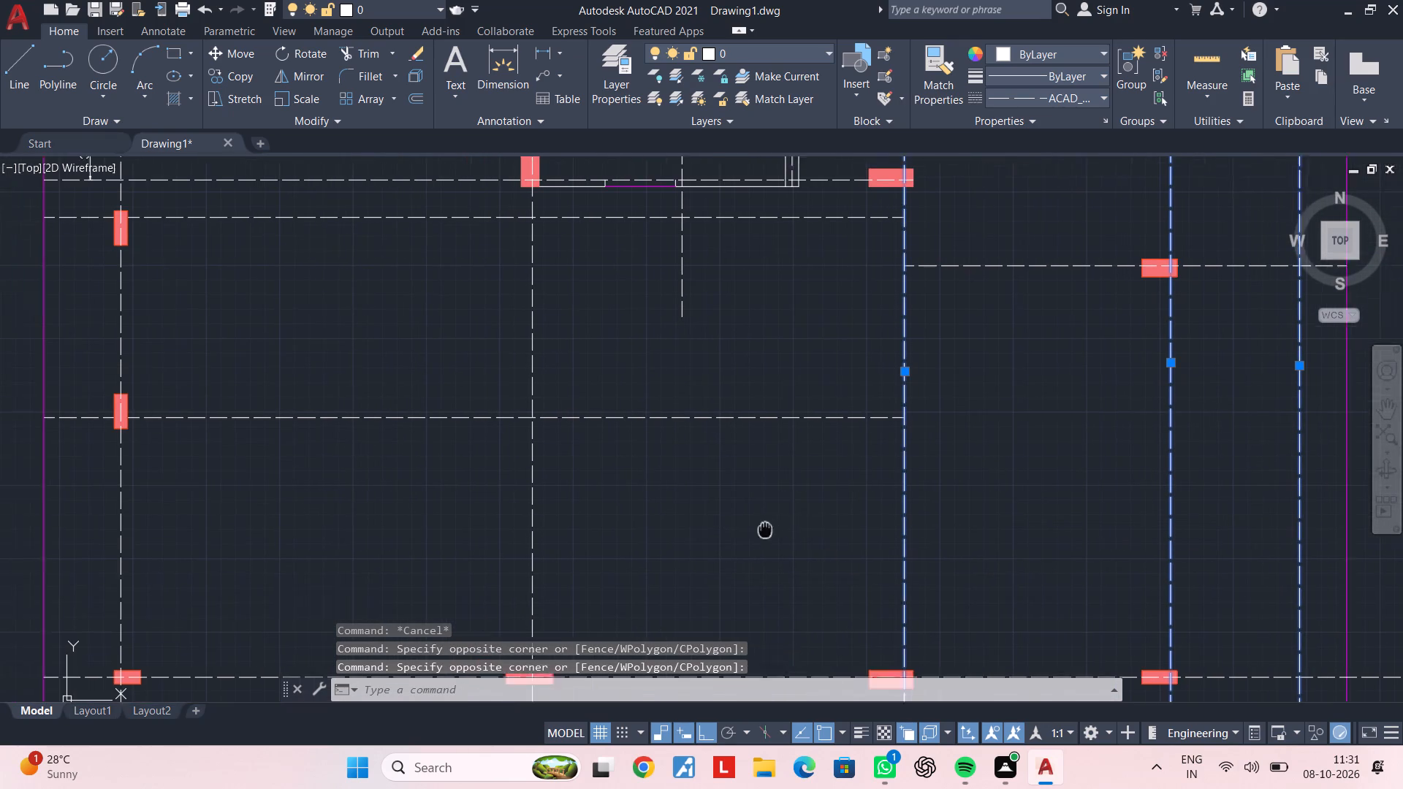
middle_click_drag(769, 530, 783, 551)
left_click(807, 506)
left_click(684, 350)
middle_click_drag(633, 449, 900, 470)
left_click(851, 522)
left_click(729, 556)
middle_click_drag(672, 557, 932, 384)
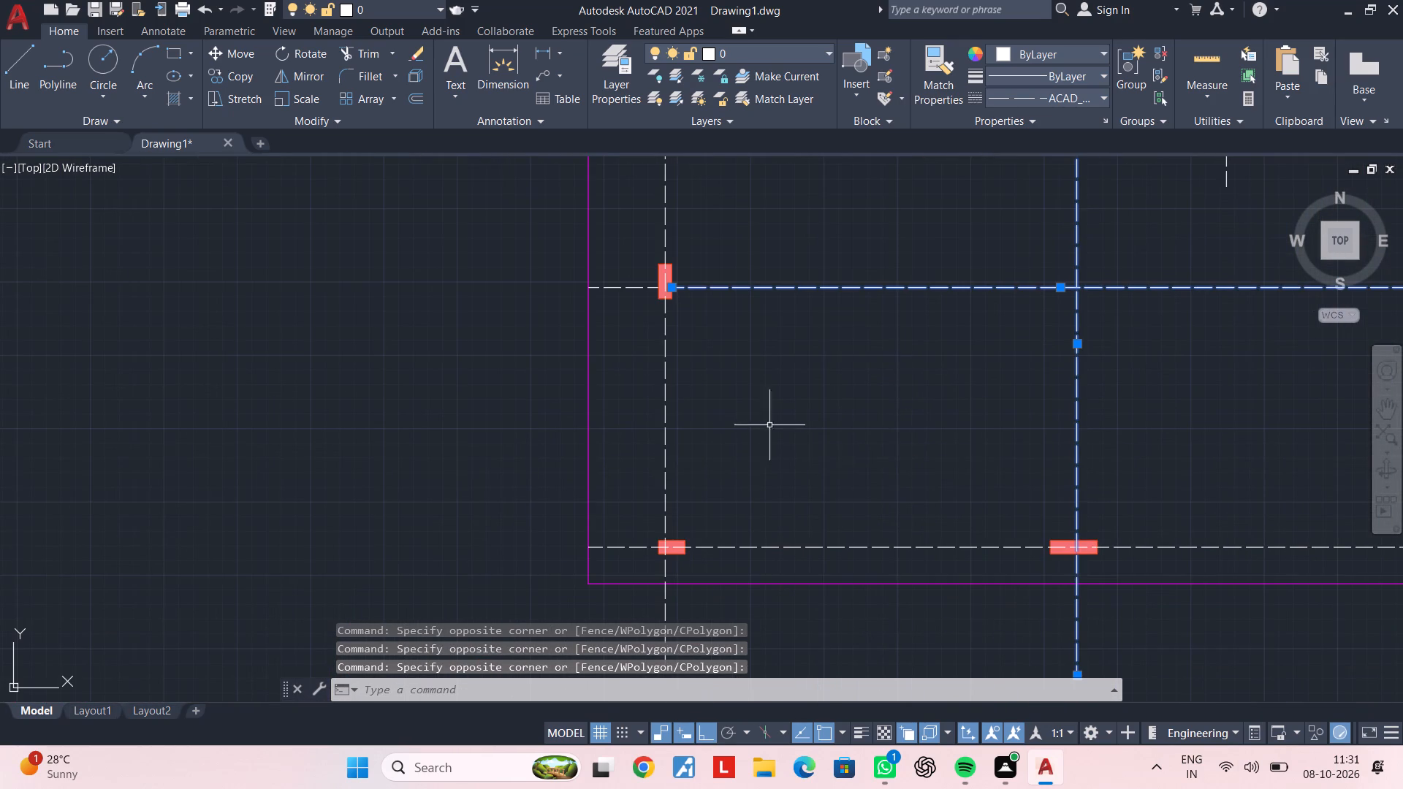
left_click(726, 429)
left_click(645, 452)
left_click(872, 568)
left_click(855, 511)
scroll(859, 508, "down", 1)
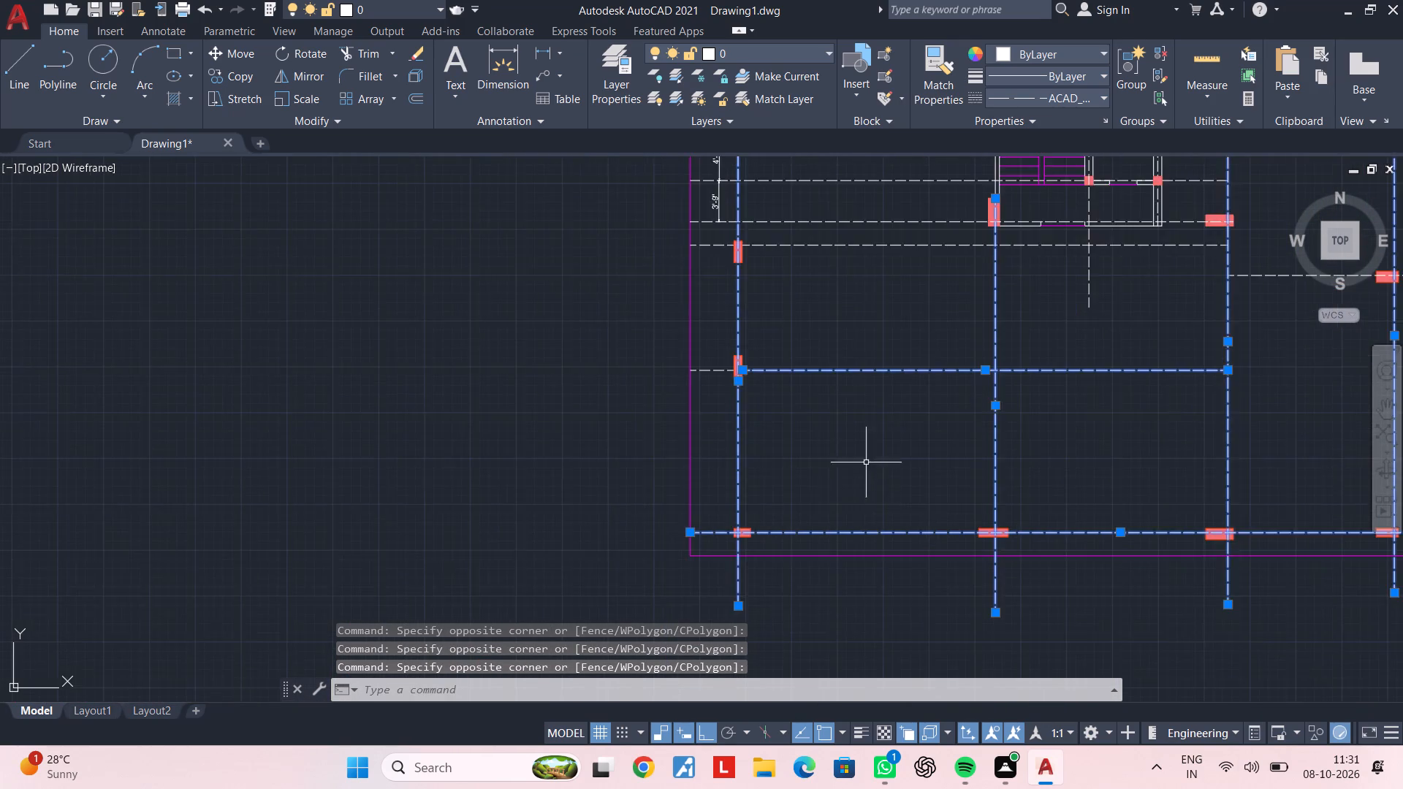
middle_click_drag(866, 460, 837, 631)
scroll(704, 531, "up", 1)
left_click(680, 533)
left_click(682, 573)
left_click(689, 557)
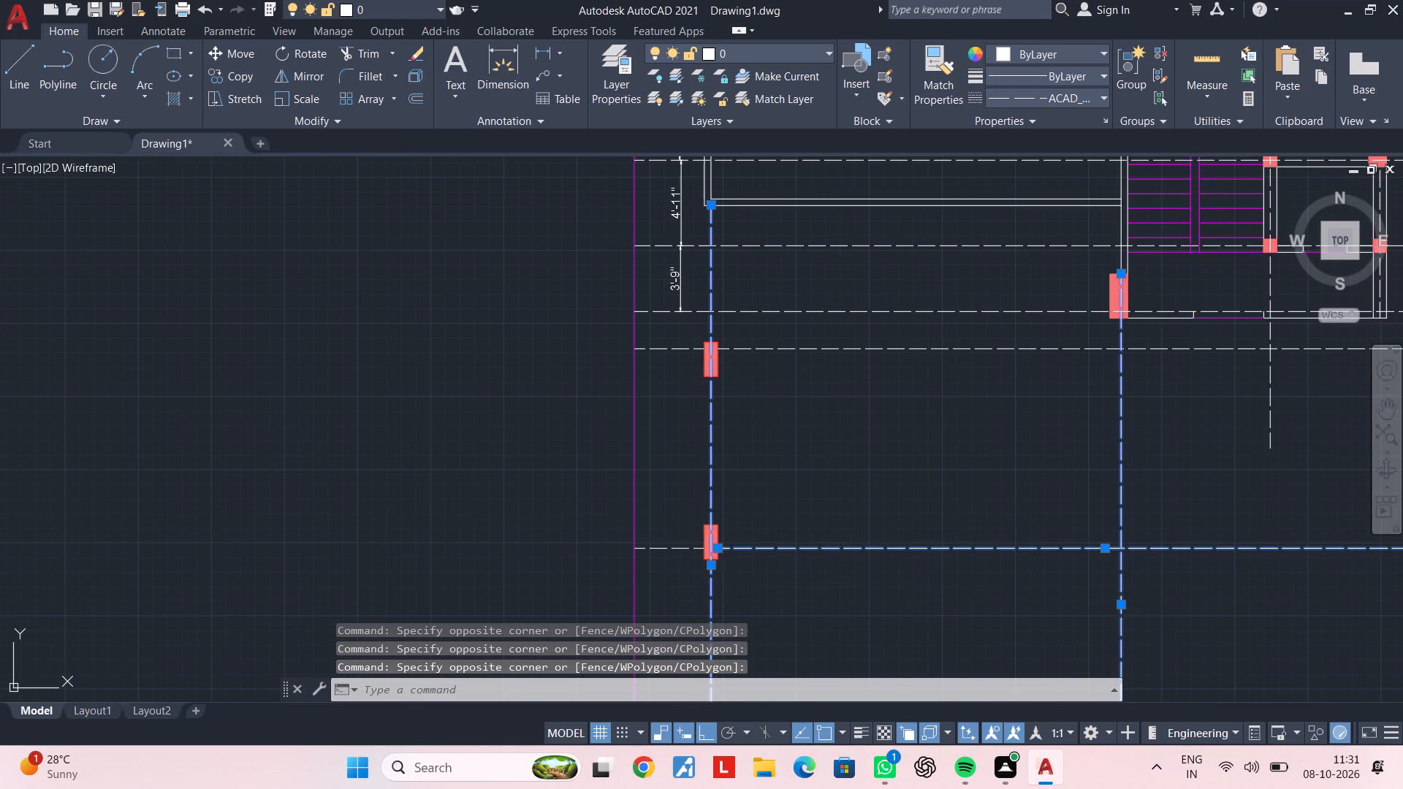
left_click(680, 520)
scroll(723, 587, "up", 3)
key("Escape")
Erase the short horizontal centreline piece between the west boundary and the lower of the two vertical rectangular columns on the west side.
scroll(603, 519, "up", 1)
middle_click_drag(601, 546, 598, 587)
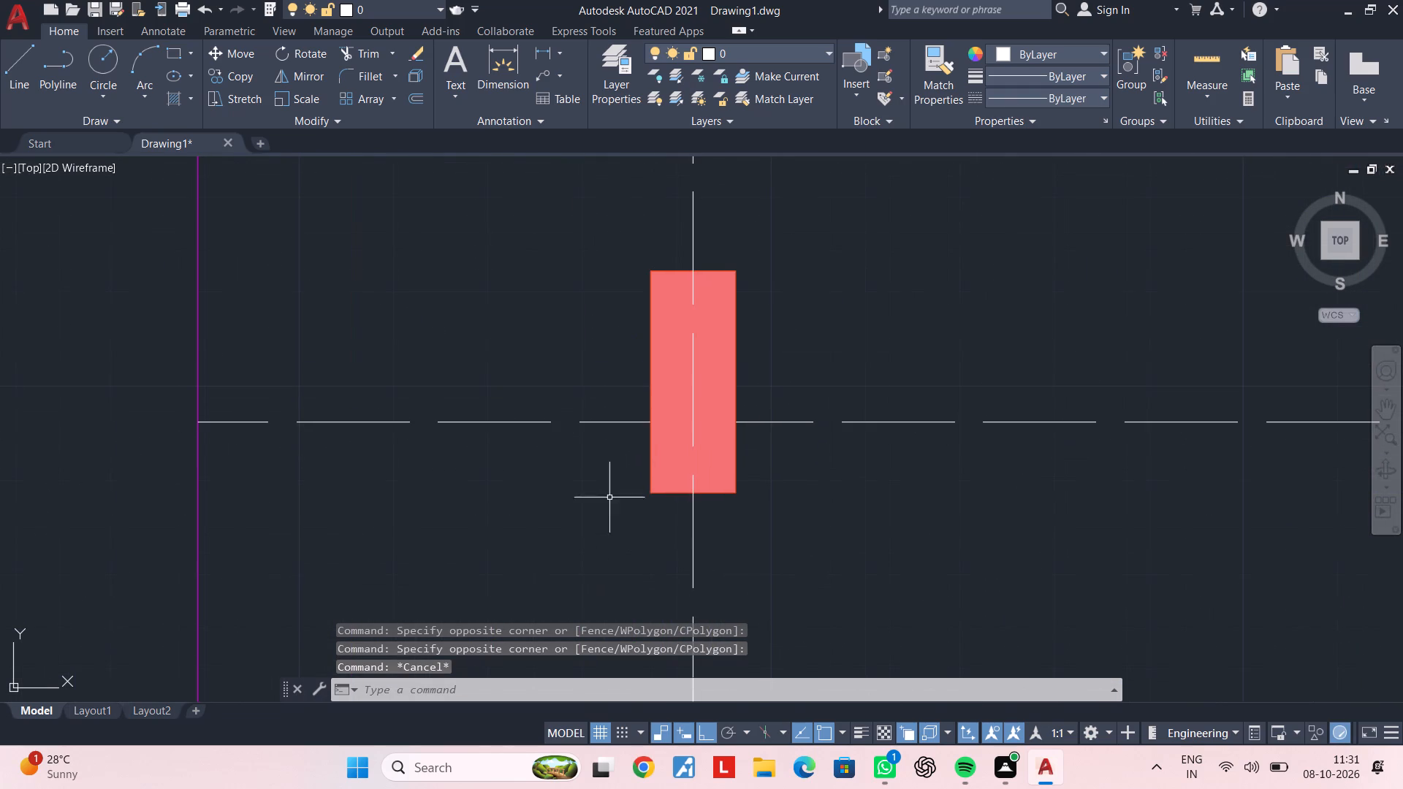
left_click(612, 422)
scroll(585, 530, "down", 3)
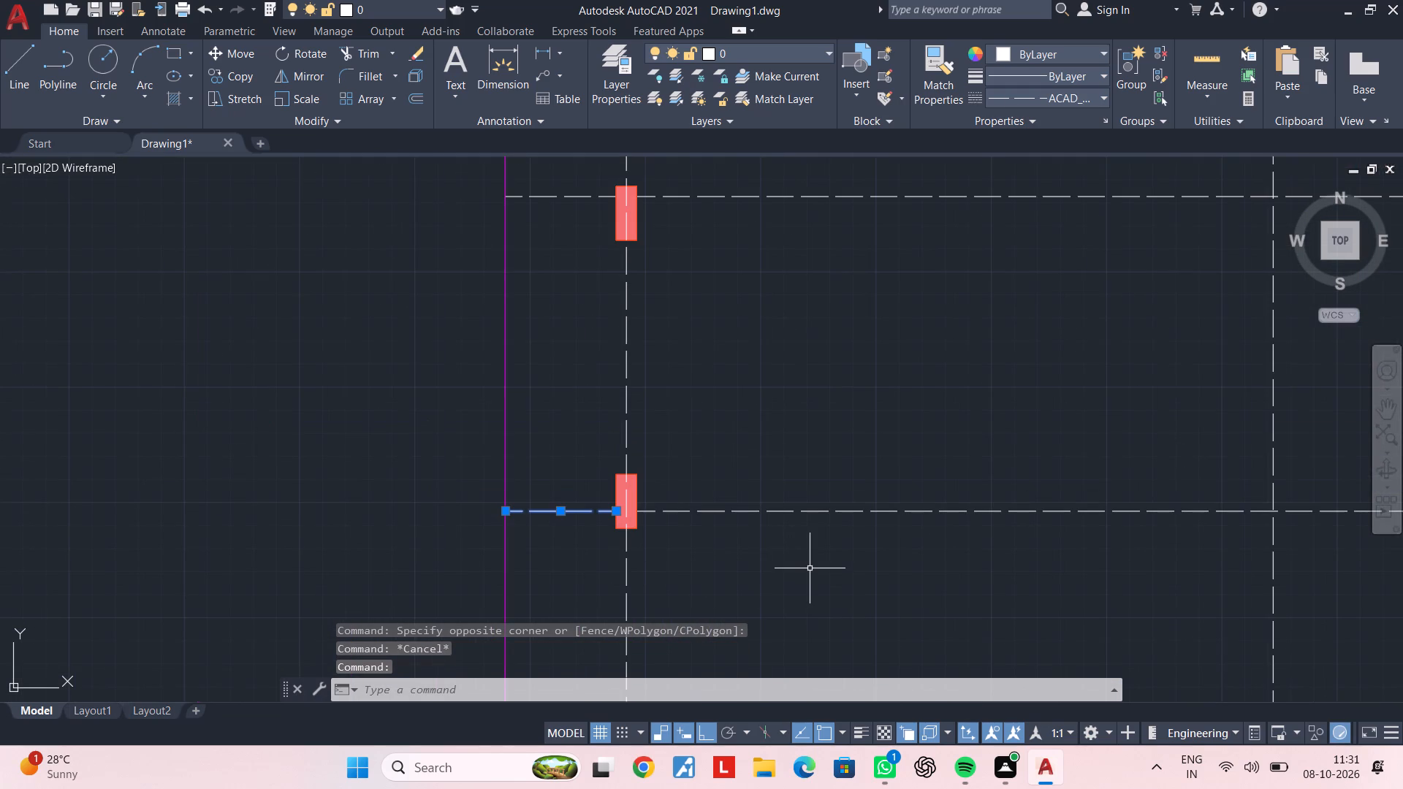
key("Delete")
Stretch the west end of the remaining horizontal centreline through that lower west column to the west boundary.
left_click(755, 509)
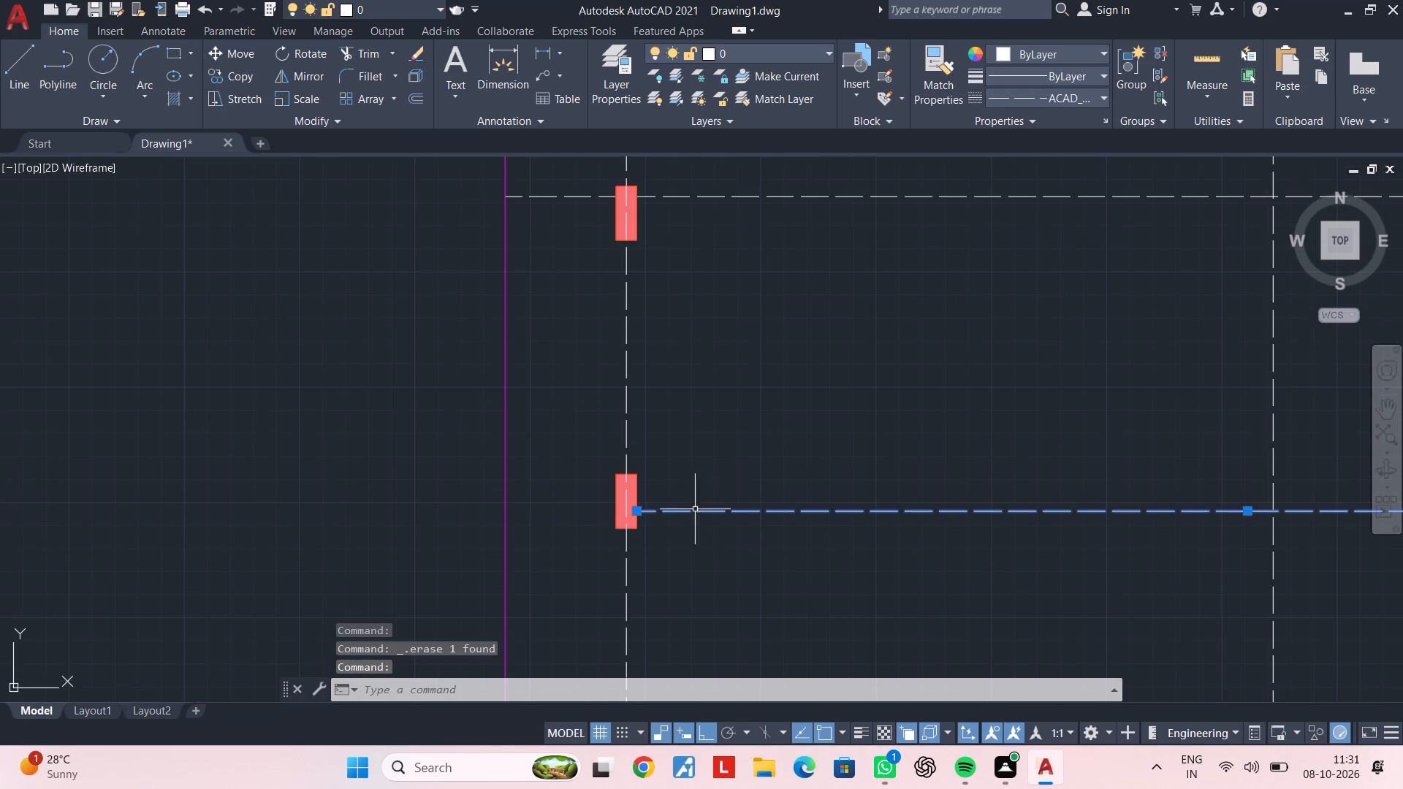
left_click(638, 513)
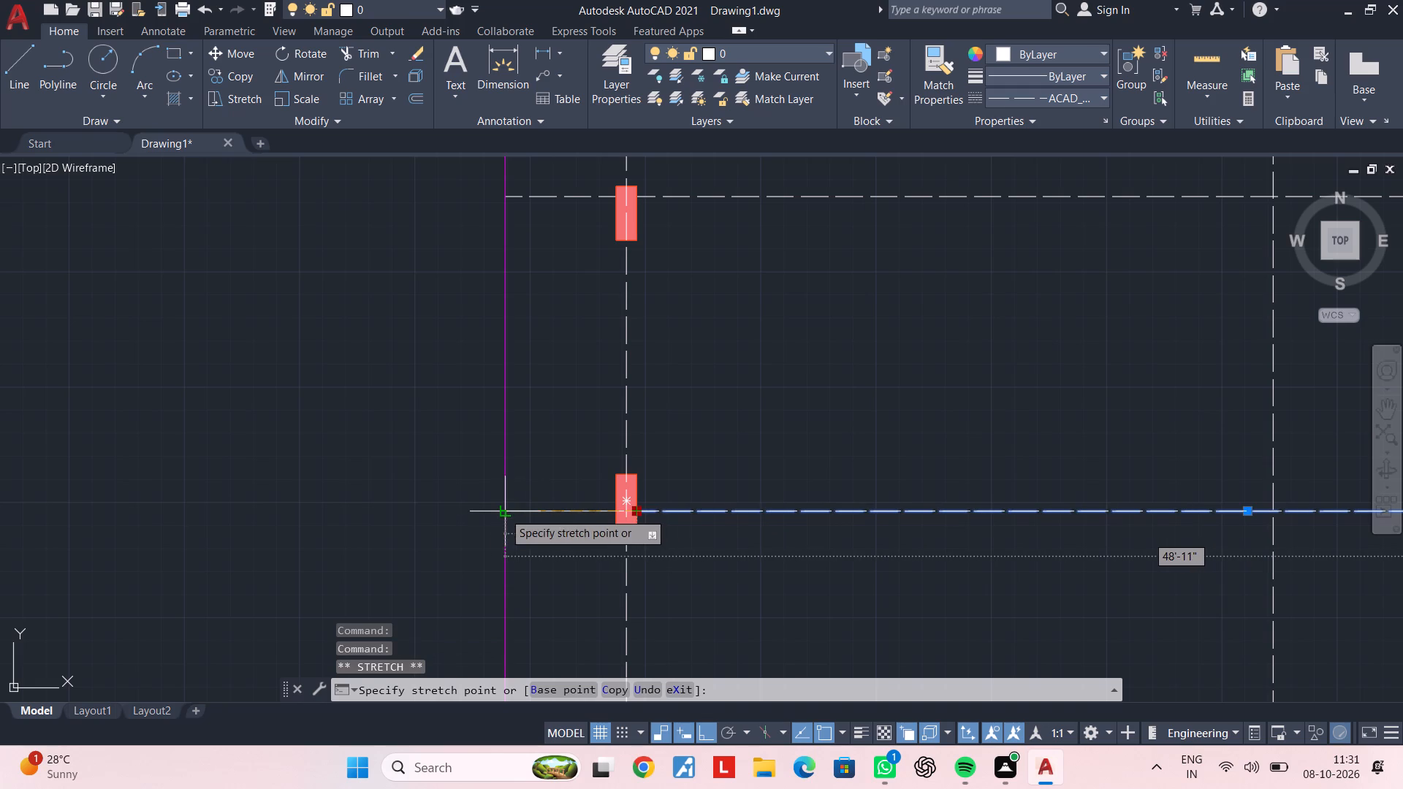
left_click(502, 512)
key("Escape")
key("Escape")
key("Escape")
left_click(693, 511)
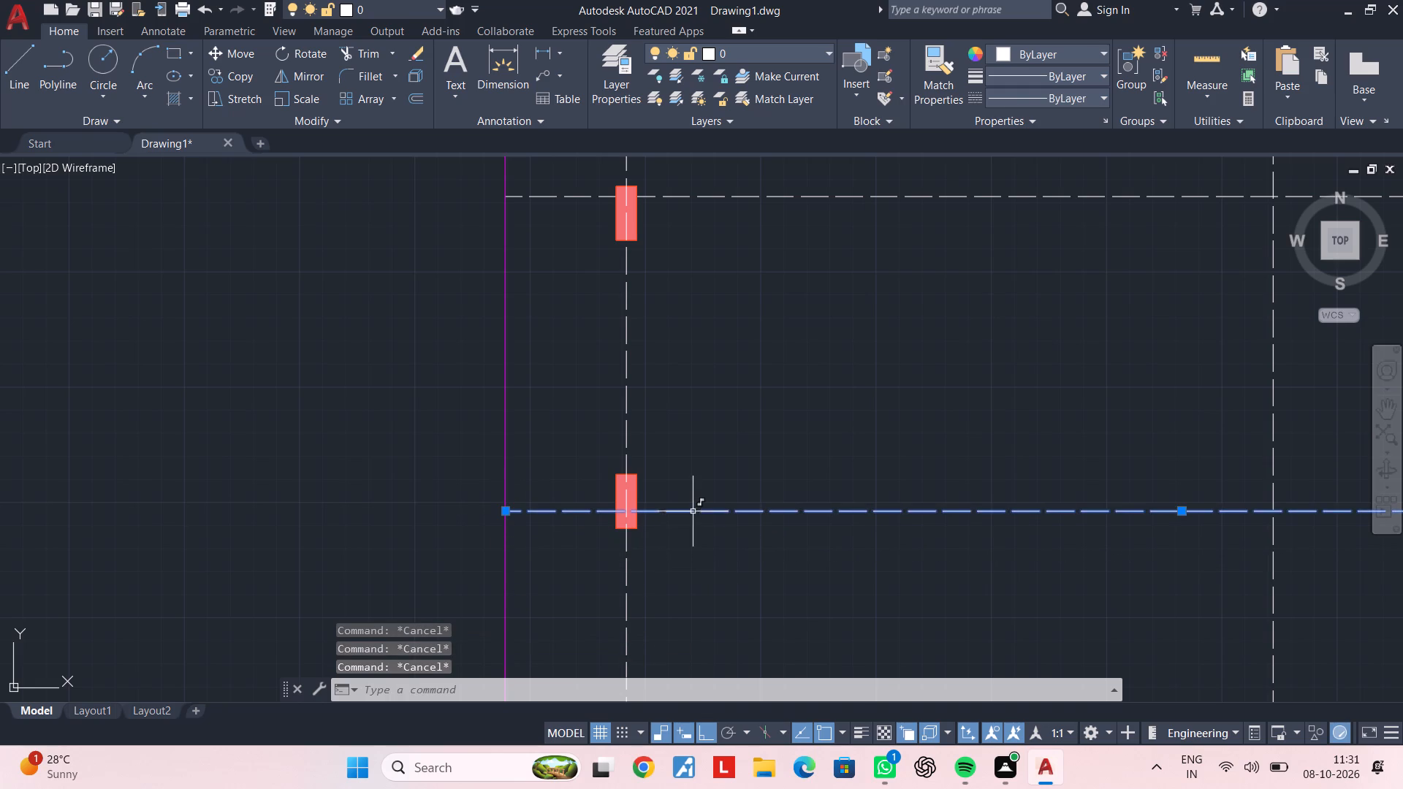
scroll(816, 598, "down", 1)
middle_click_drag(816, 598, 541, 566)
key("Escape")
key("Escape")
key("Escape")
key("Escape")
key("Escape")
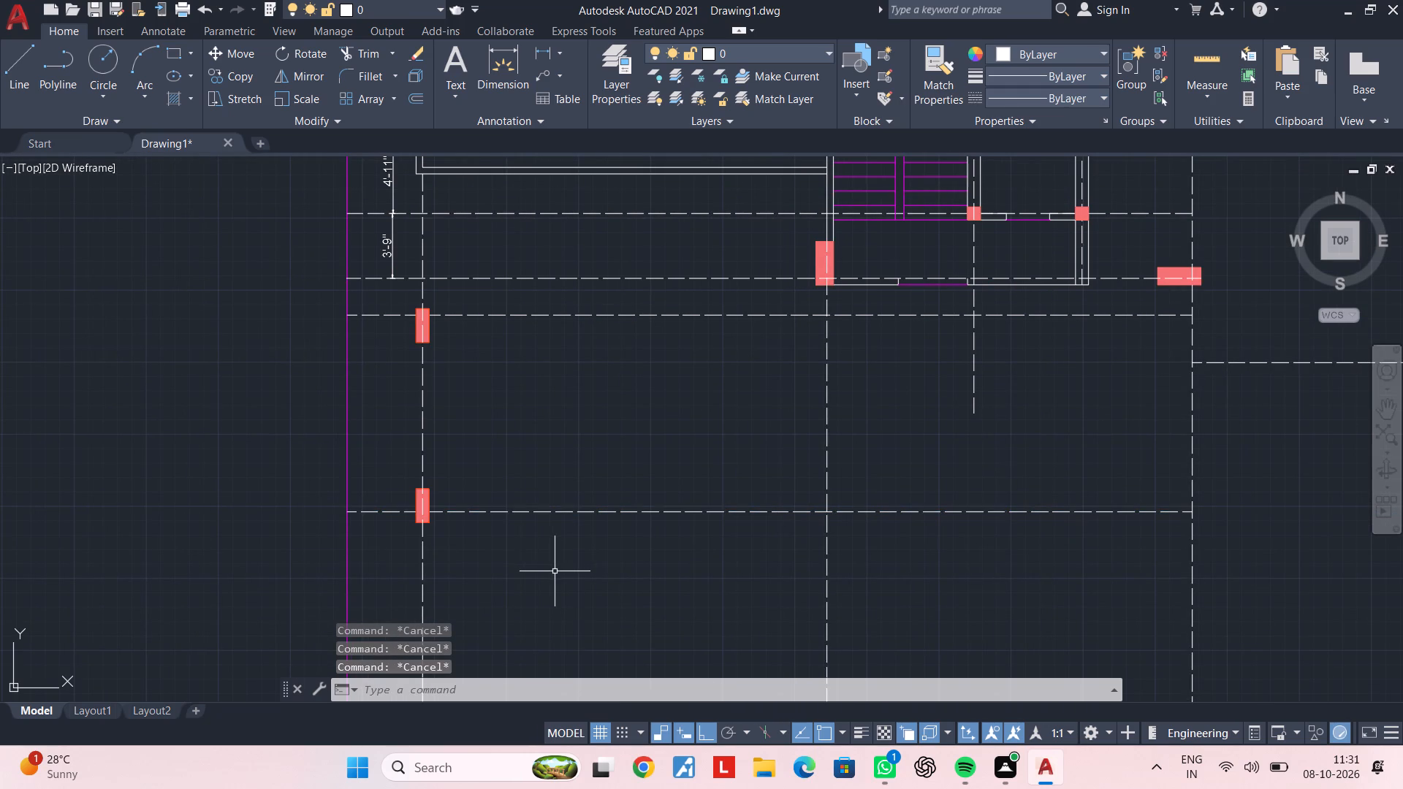
Draw a horizontal line over the lower west column's centreline, from the west boundary to the third full-height vertical centreline.
key("l")
key("space")
left_click(343, 511)
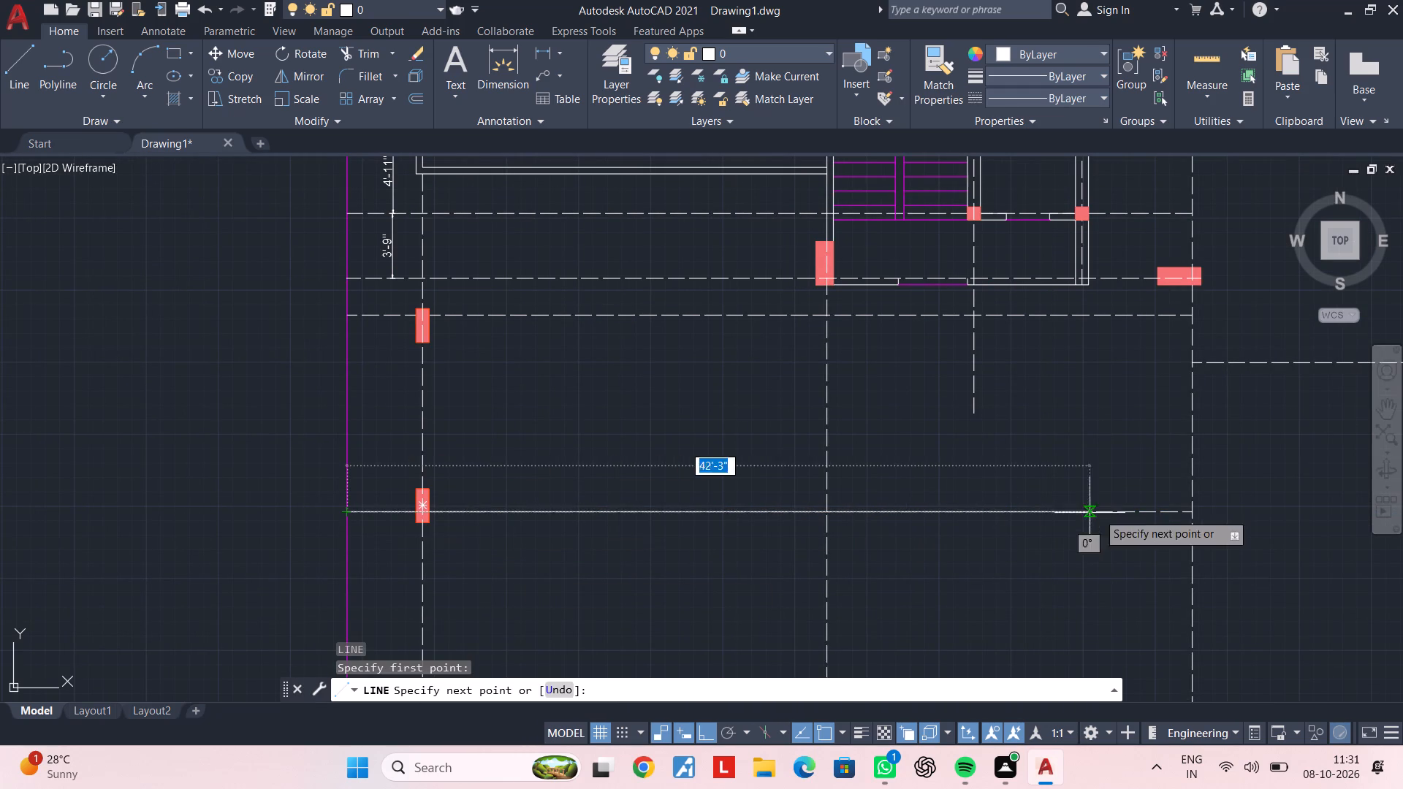
left_click(1197, 512)
key("Escape")
Erase the old dashed centreline lying beneath the newly drawn horizontal line.
left_click(1063, 511)
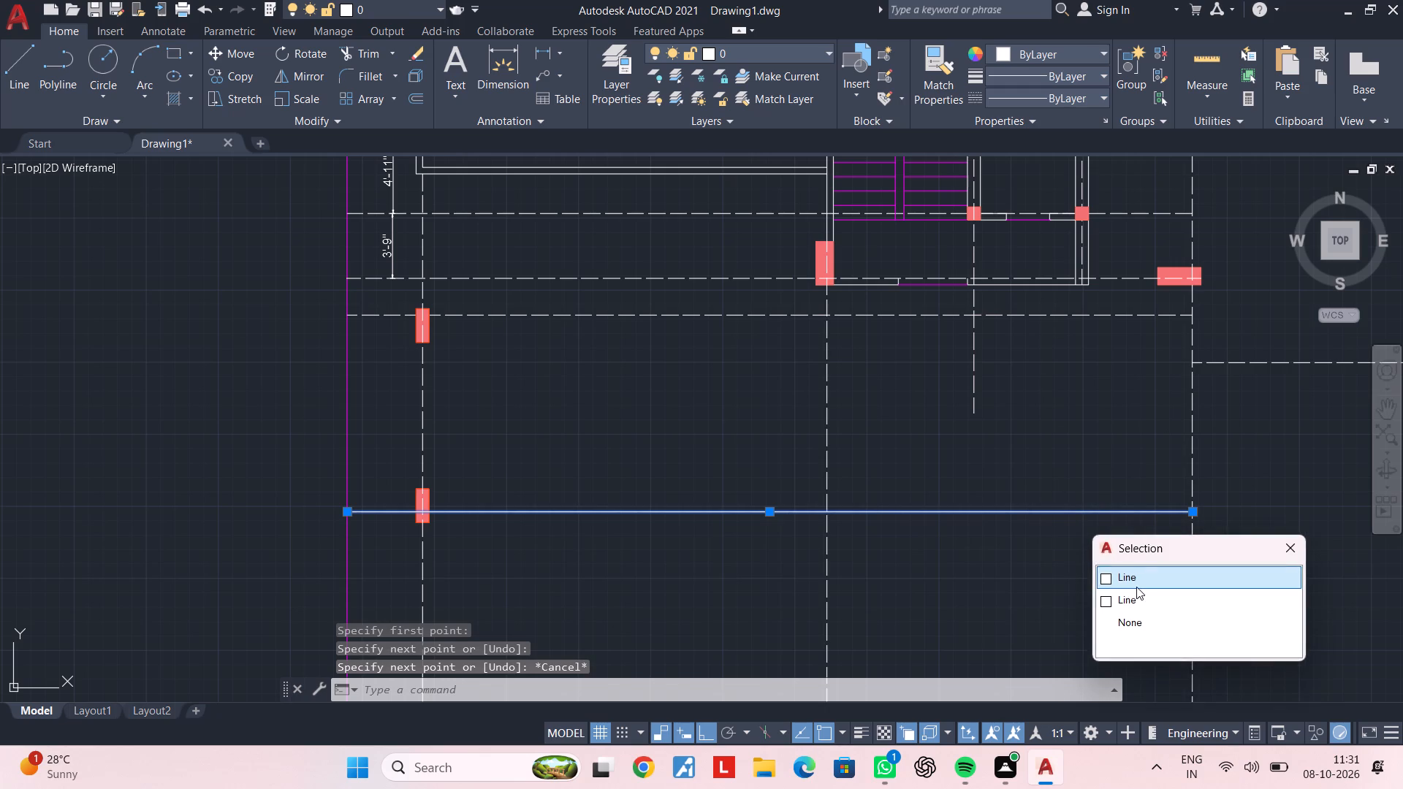
left_click(1133, 594)
key("Delete")
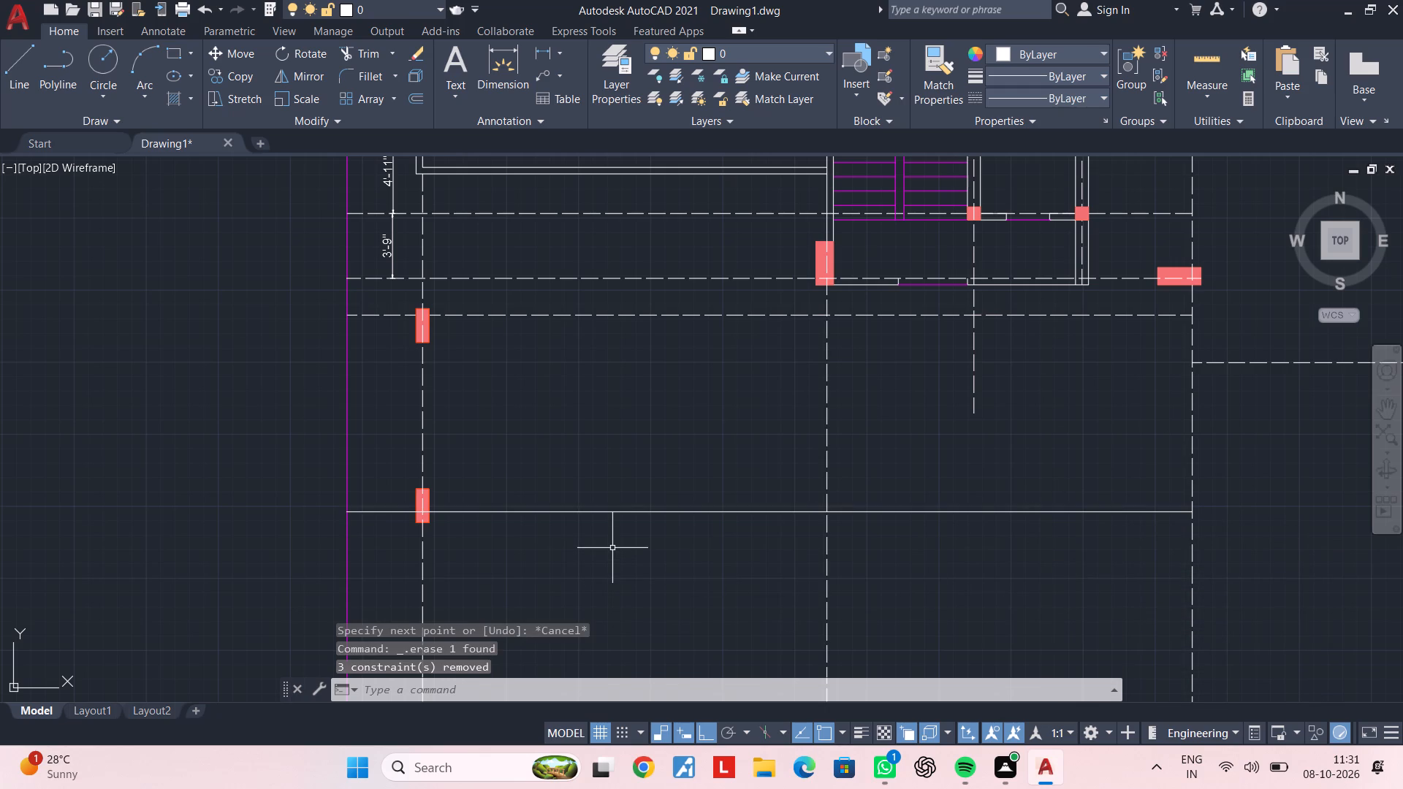
key("Escape")
Match the new horizontal line's properties to the dashed vertical centreline below the stair core's southwest column.
key("m")
key("a")
key("space")
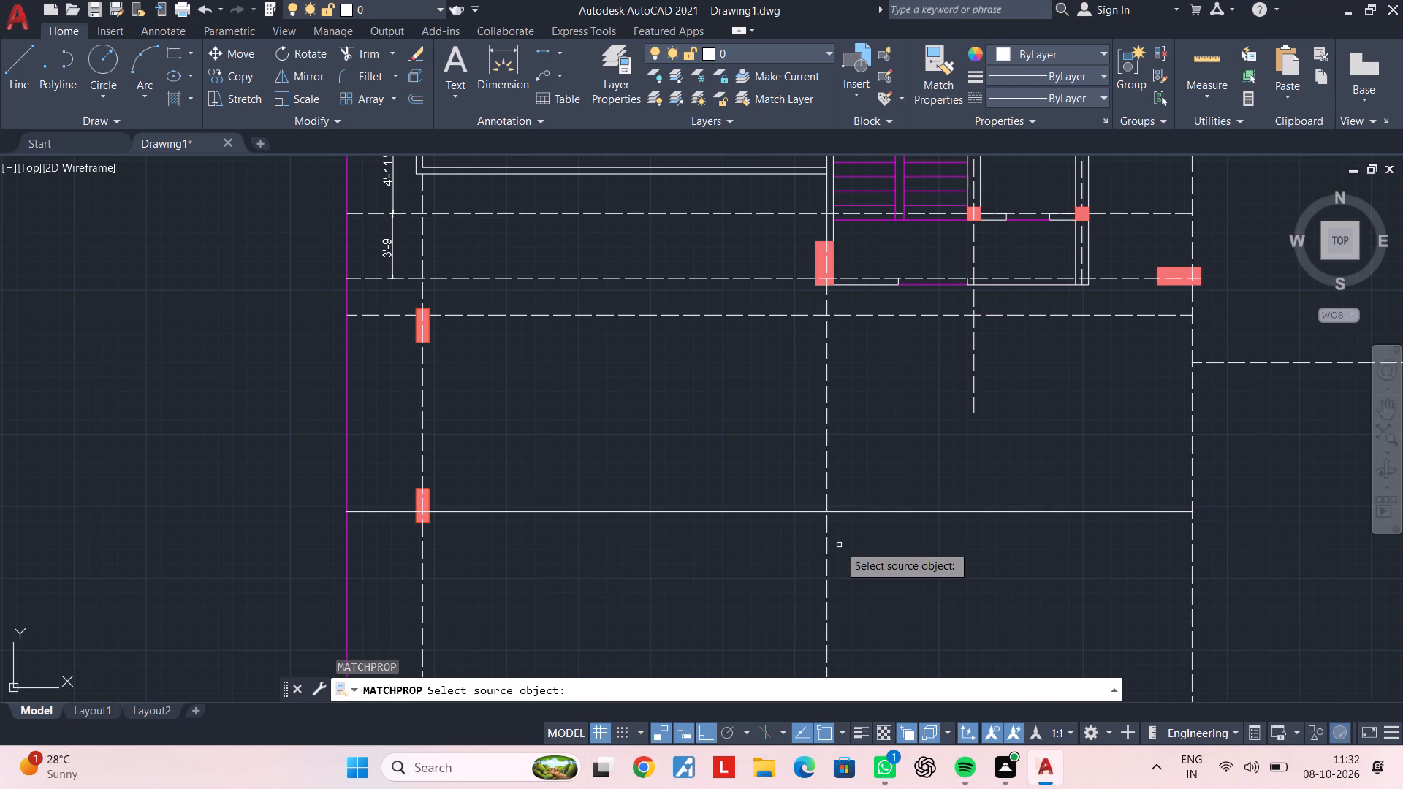
left_click(830, 546)
left_click(825, 545)
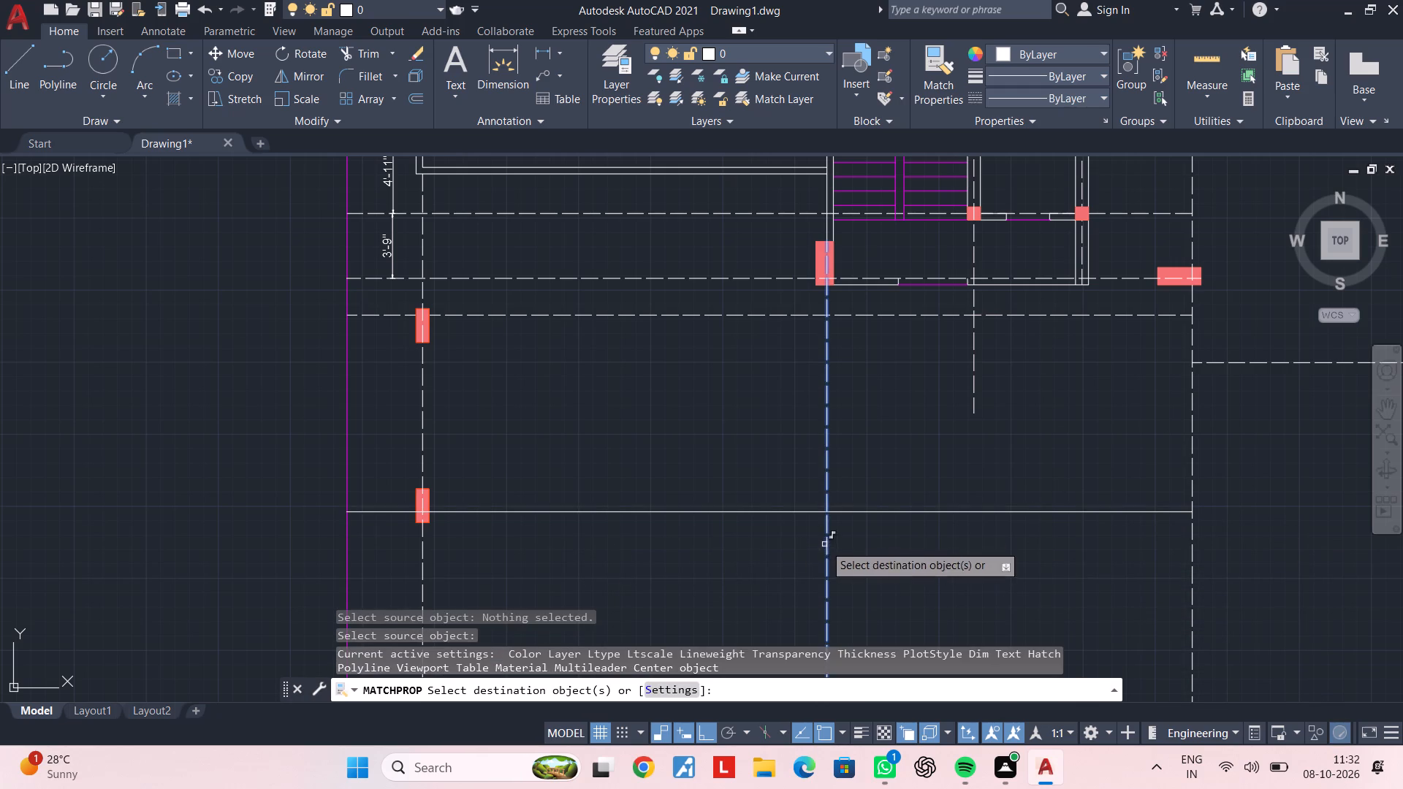
left_click(797, 512)
key("Escape")
middle_click_drag(720, 458, 671, 485)
key("Escape")
Select the two westernmost vertical centrelines and the two southernmost horizontal centrelines.
scroll(669, 481, "down", 1)
middle_click_drag(669, 481, 669, 514)
key("Escape")
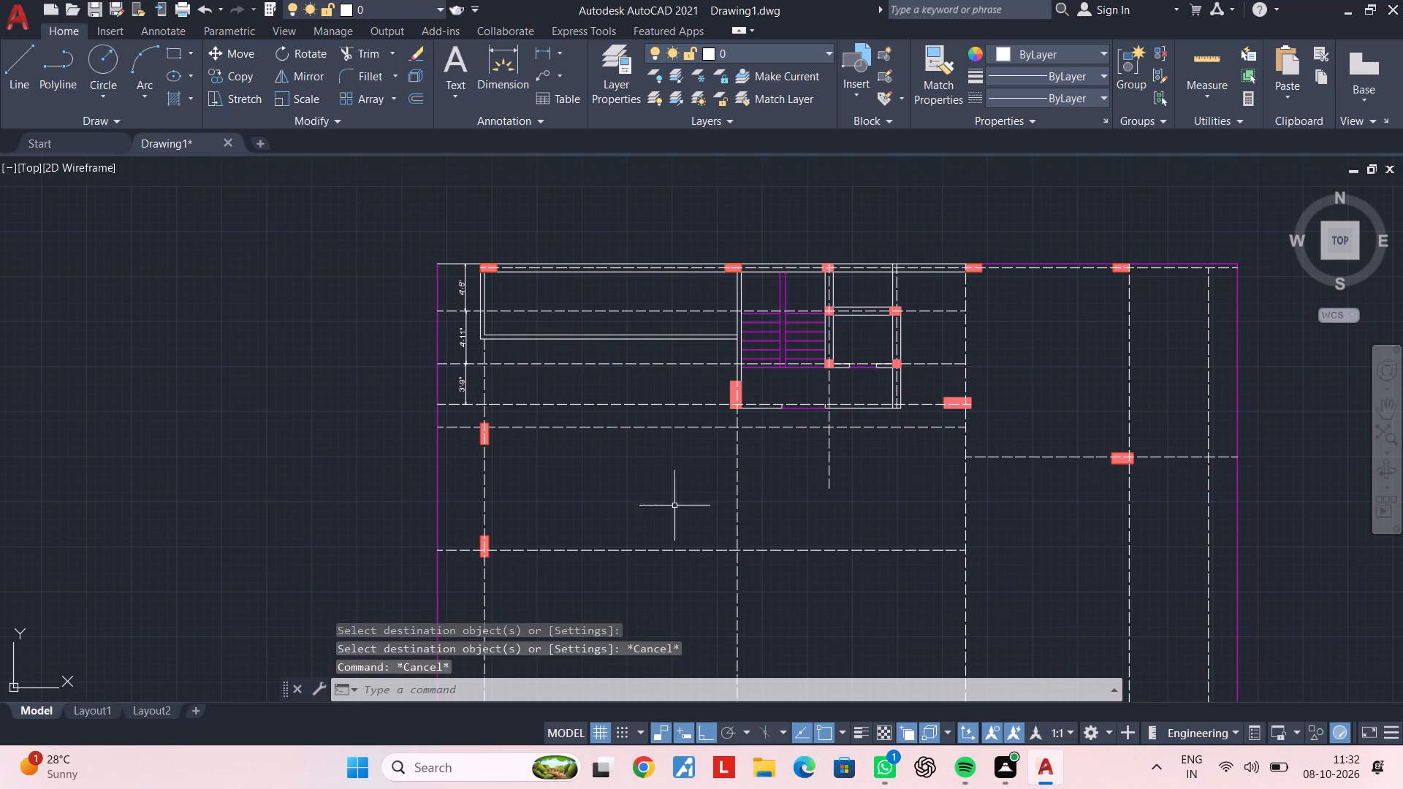
key("Escape")
middle_click_drag(681, 486, 731, 435)
key("Escape")
key("Escape")
scroll(724, 519, "down", 2)
middle_click_drag(724, 517, 729, 444)
scroll(713, 511, "up", 3)
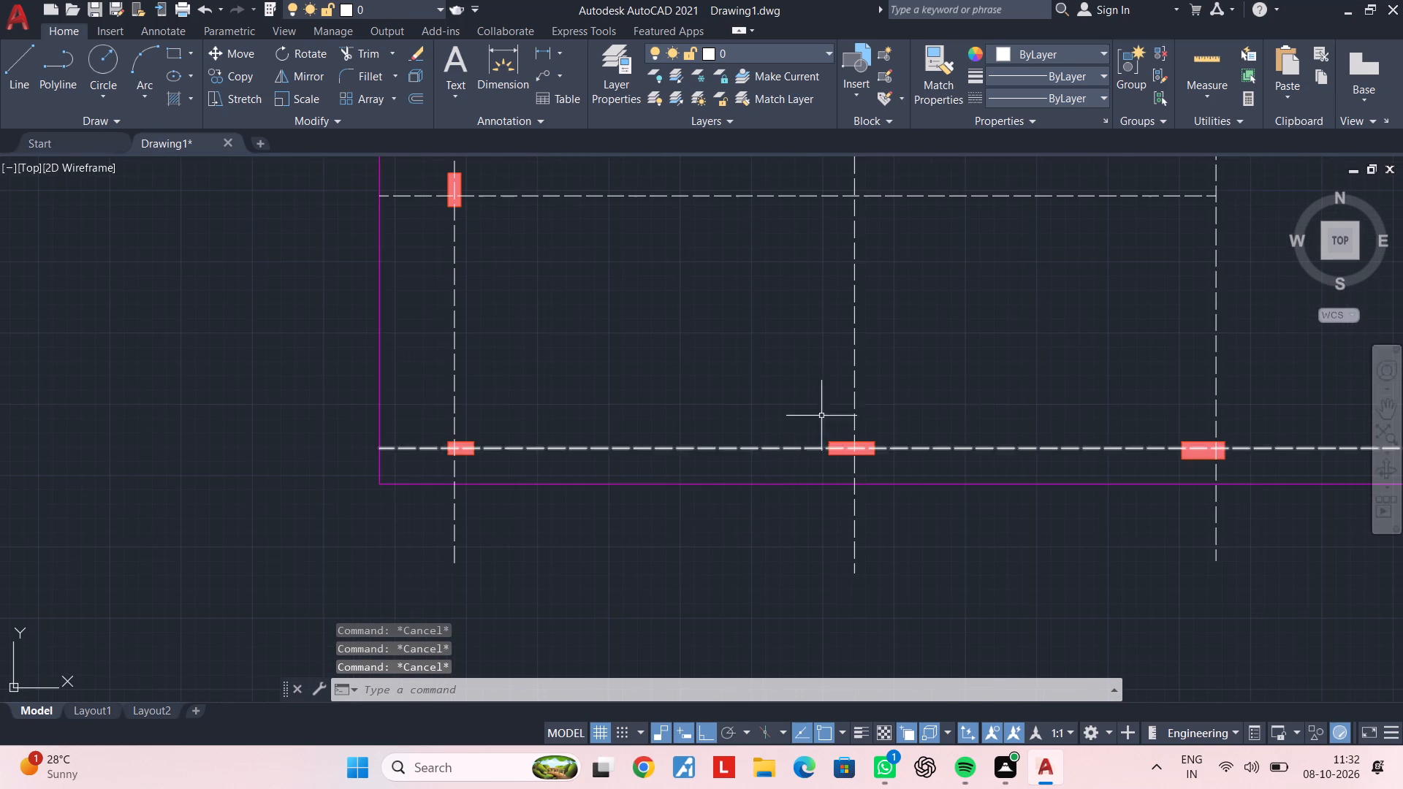
left_click(879, 352)
left_click(753, 400)
left_click(712, 464)
left_click(559, 276)
middle_click_drag(585, 340, 588, 345)
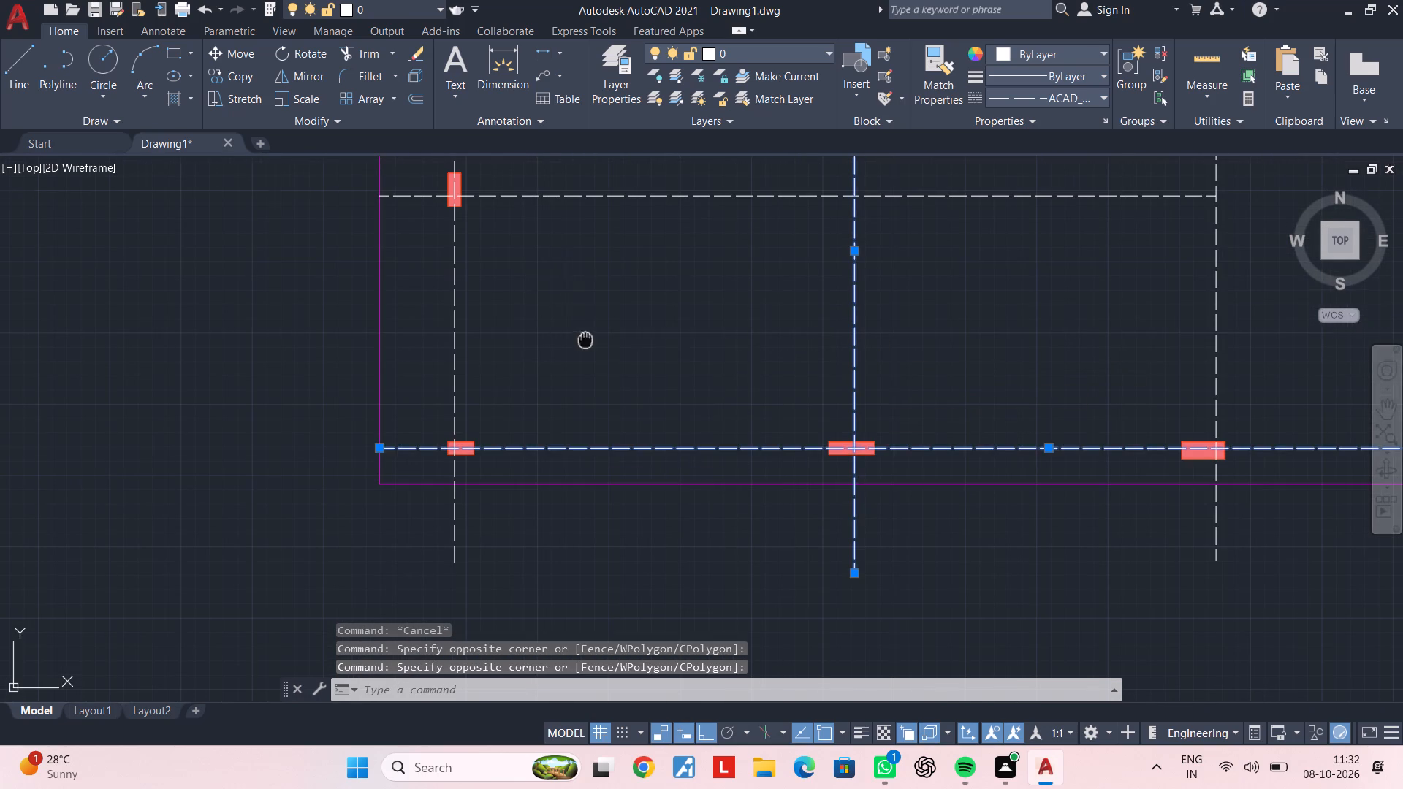
middle_click_drag(588, 345, 579, 523)
left_click(661, 357)
left_click(632, 418)
left_click(569, 434)
left_click(432, 492)
Add the three easternmost vertical centrelines to the selection.
scroll(661, 479, "down", 2)
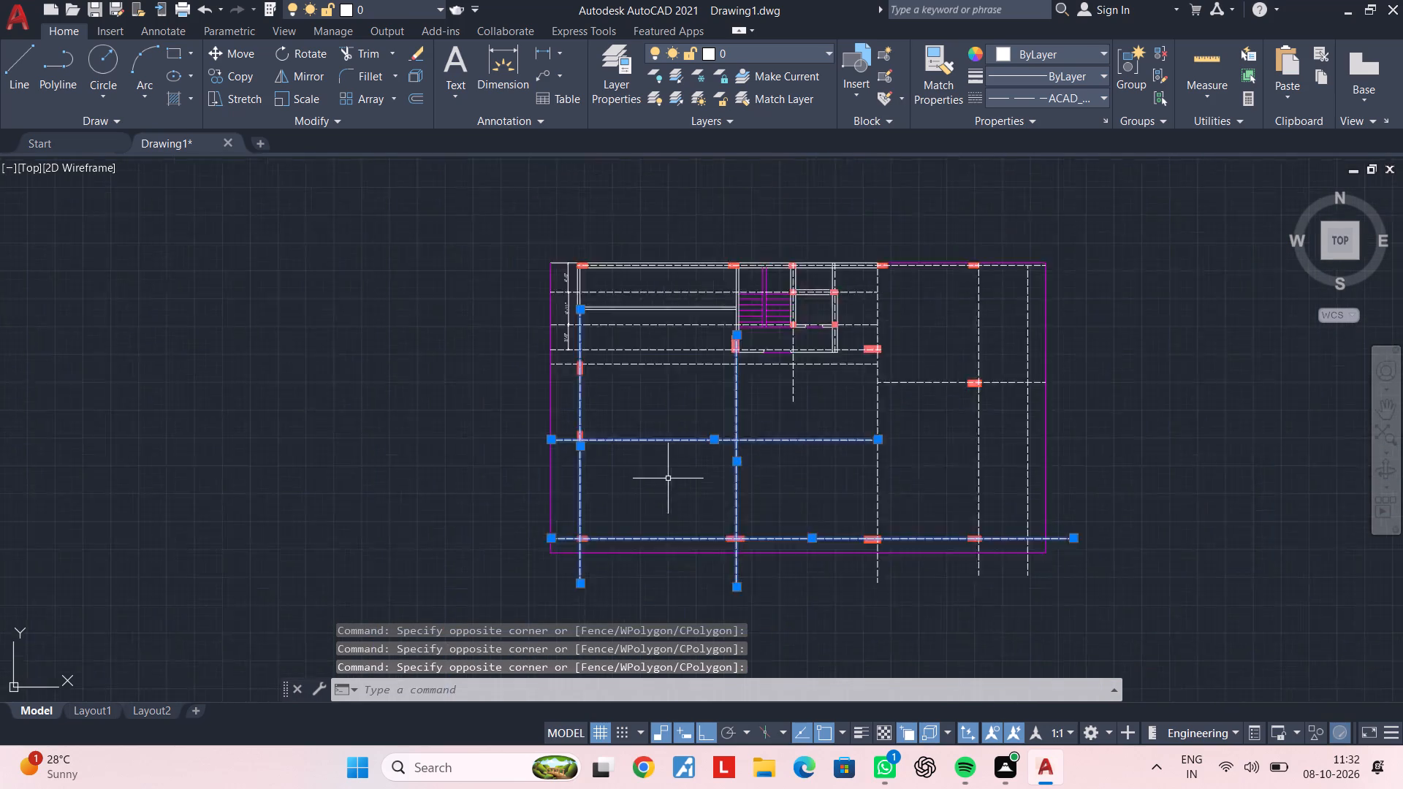
scroll(668, 479, "down", 1)
middle_click_drag(676, 478, 600, 491)
scroll(717, 474, "up", 2)
left_click(796, 515)
left_click(693, 520)
scroll(936, 484, "up", 2)
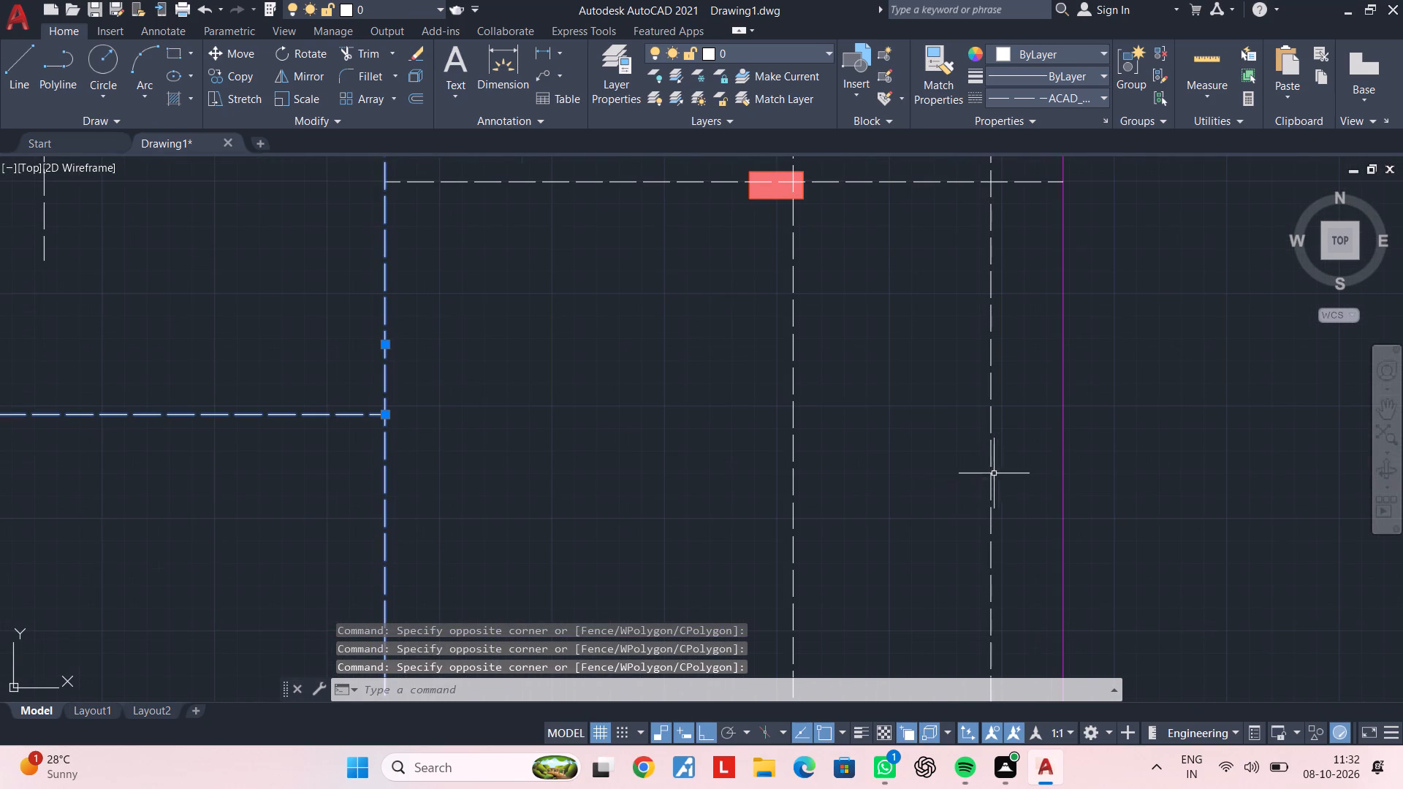
left_click(1016, 468)
left_click(761, 501)
Add the east bay's horizontal centreline and the horizontal centrelines around the stair core to the selection.
scroll(777, 501, "down", 3)
middle_click_drag(788, 506, 811, 383)
scroll(806, 469, "up", 1)
middle_click_drag(733, 296, 715, 392)
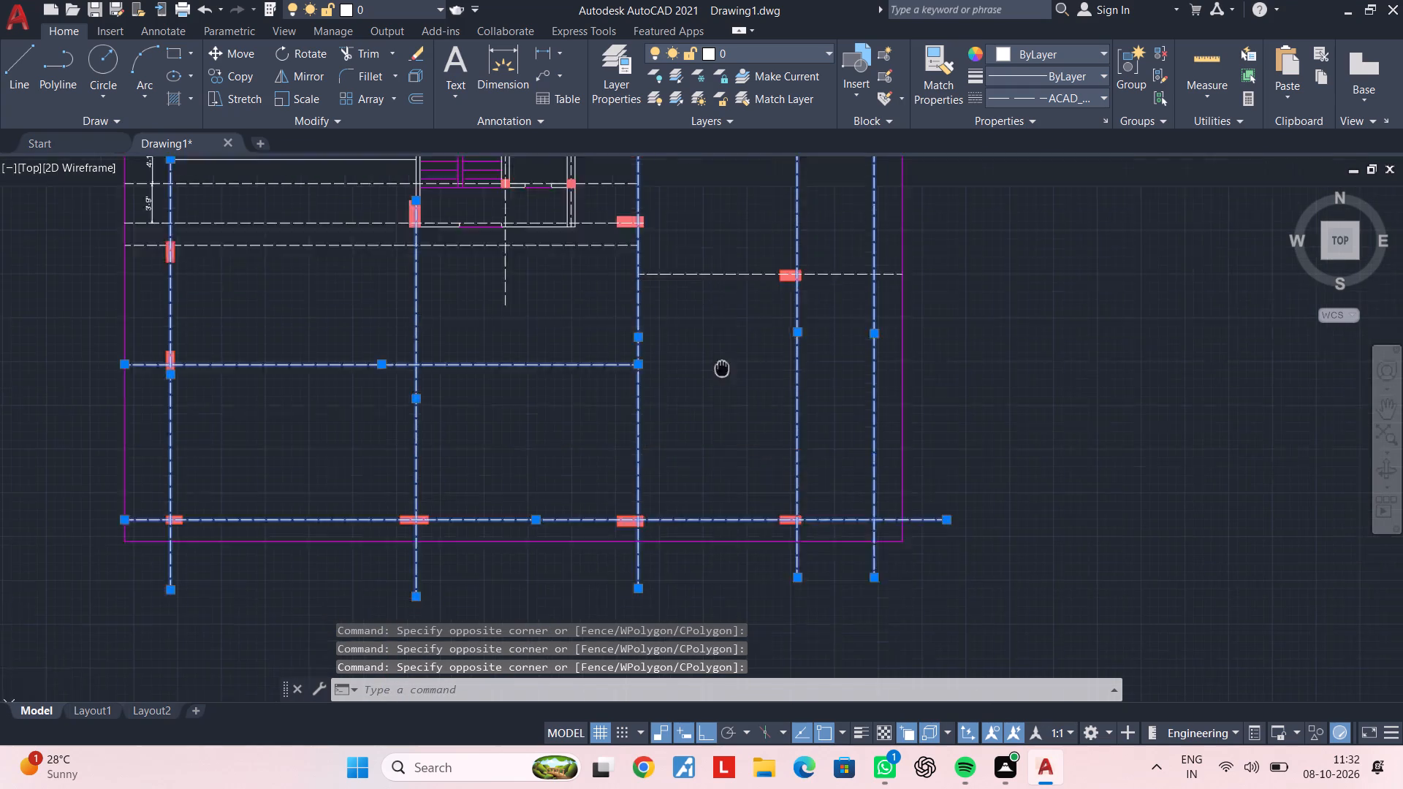
middle_click_drag(715, 392, 681, 617)
scroll(690, 513, "up", 1)
left_click_drag(708, 510, 704, 496)
left_click(668, 415)
middle_click_drag(674, 497, 883, 627)
scroll(632, 560, "up", 1)
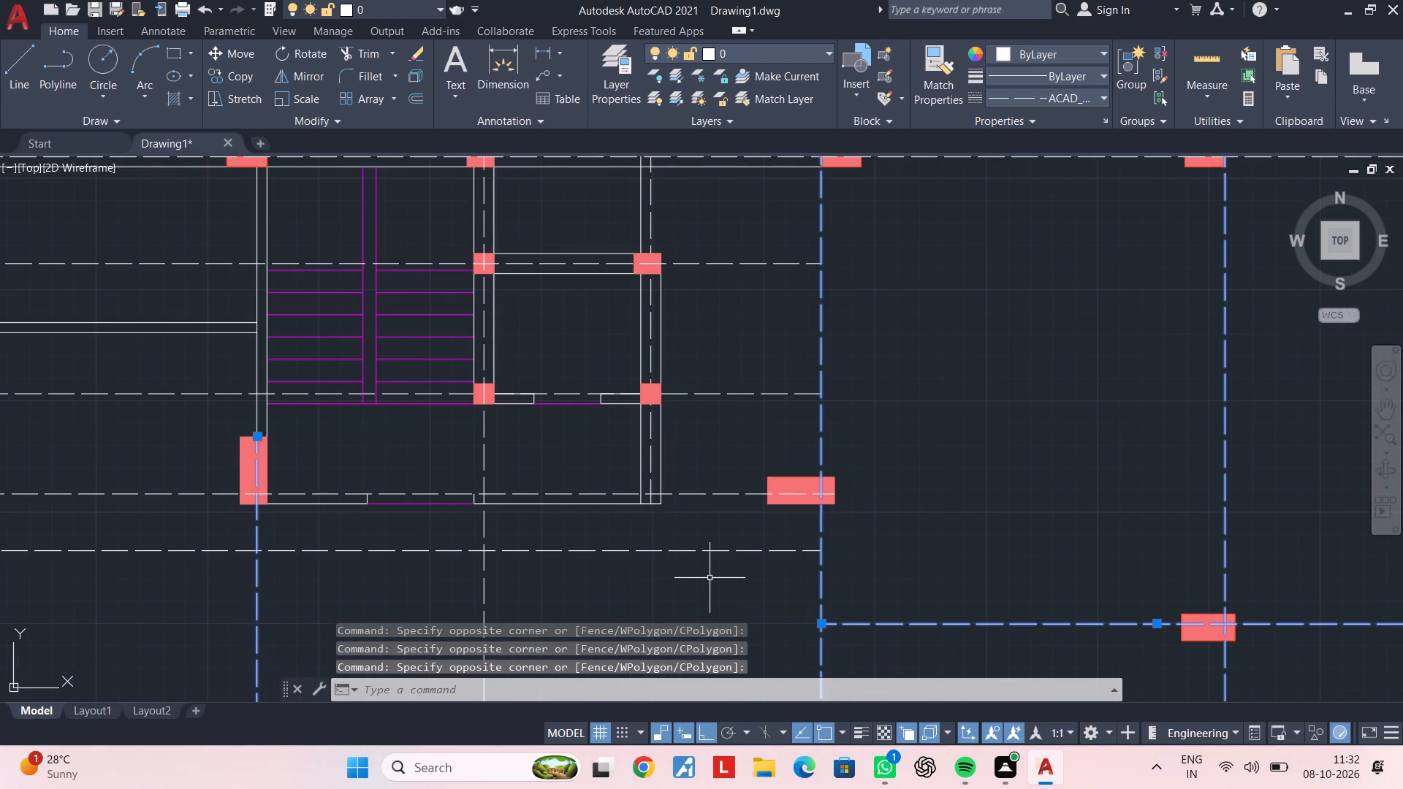
left_click(712, 570)
left_click(705, 465)
middle_click_drag(713, 474, 732, 615)
scroll(750, 579, "up", 2)
left_click_drag(777, 552, 775, 539)
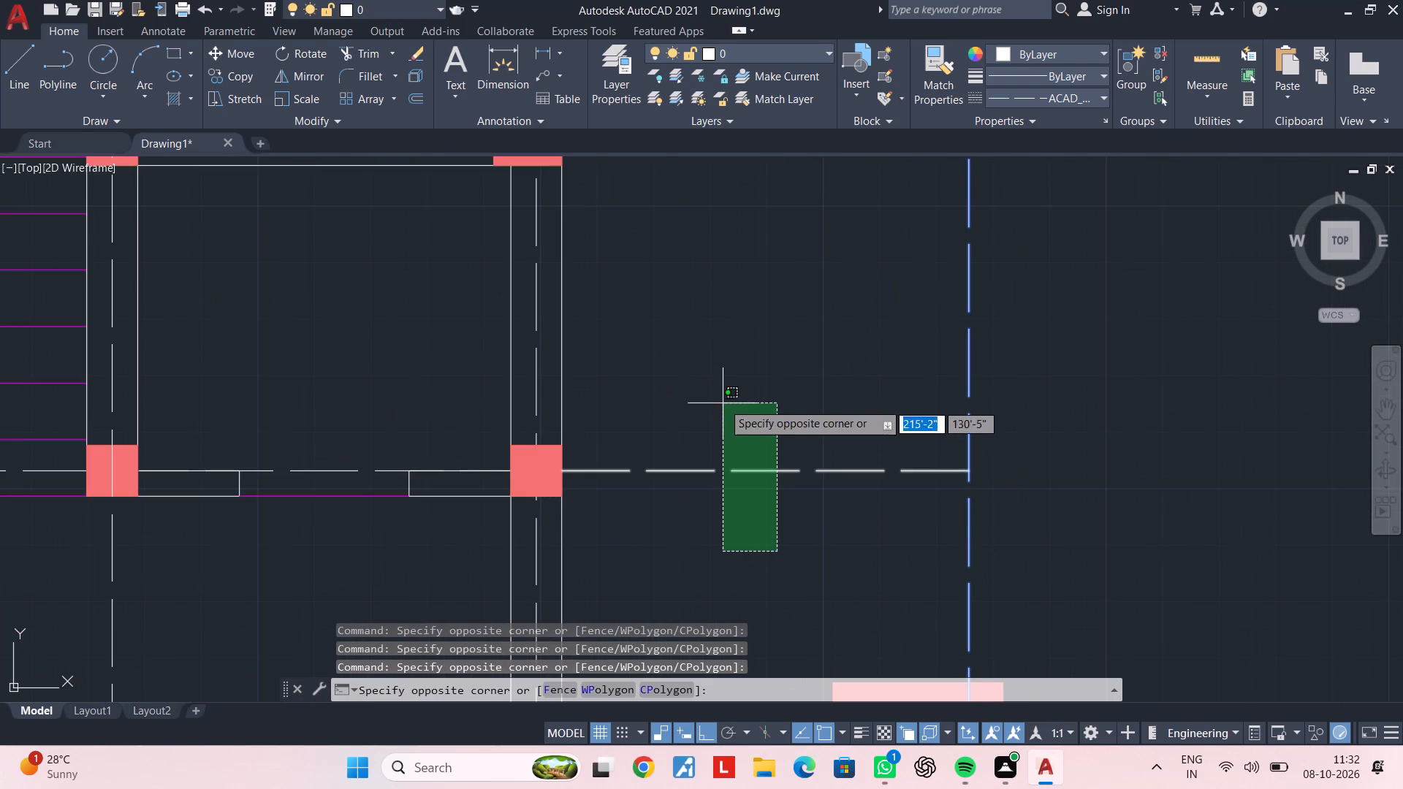
middle_click_drag(723, 412, 734, 609)
scroll(741, 563, "down", 2)
middle_click_drag(742, 507, 740, 541)
left_click(731, 482)
middle_click_drag(745, 557, 859, 509)
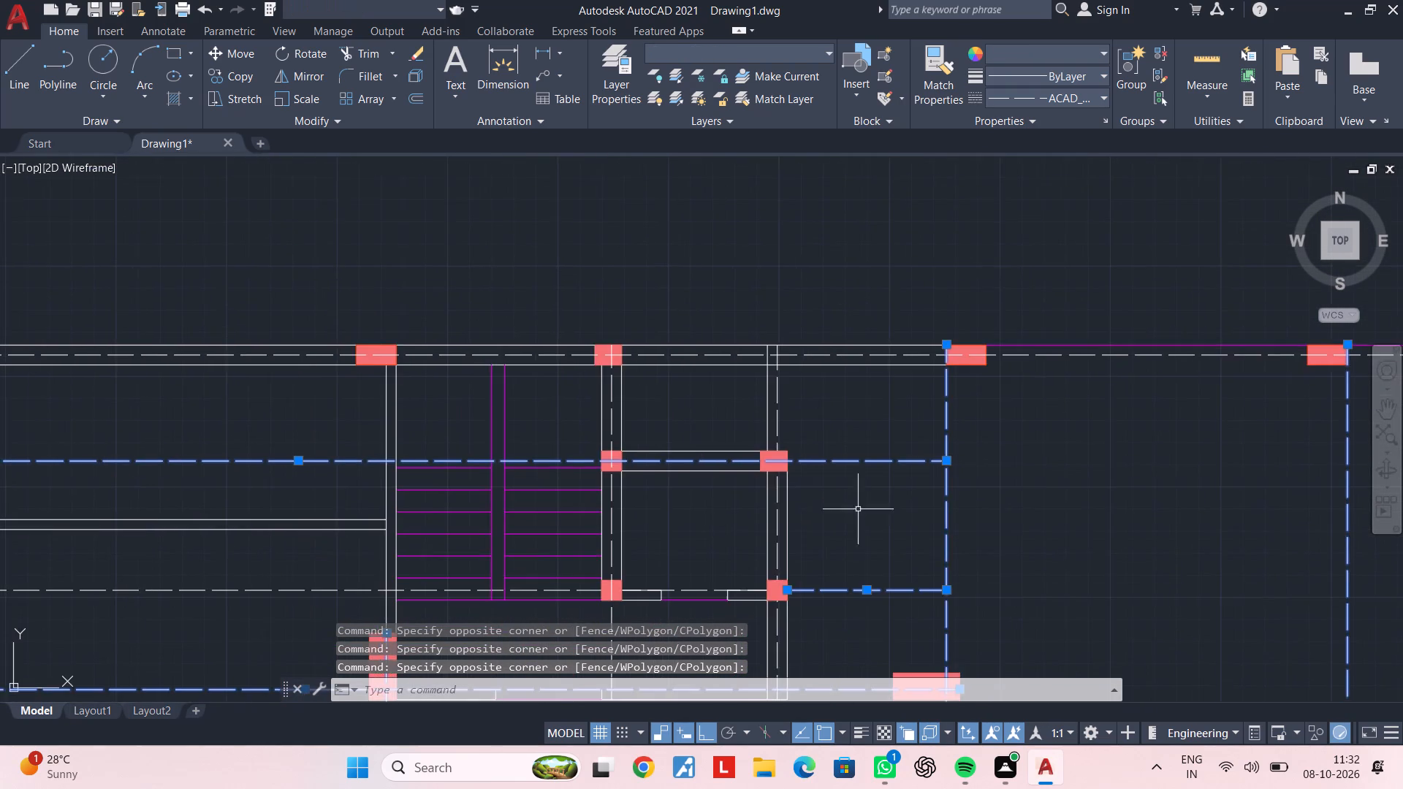
Add the northern wall's horizontal centreline and the two vertical centrelines through the stair core's columns to the selection.
scroll(769, 522, "up", 1)
left_click(779, 517)
middle_click_drag(699, 489, 695, 596)
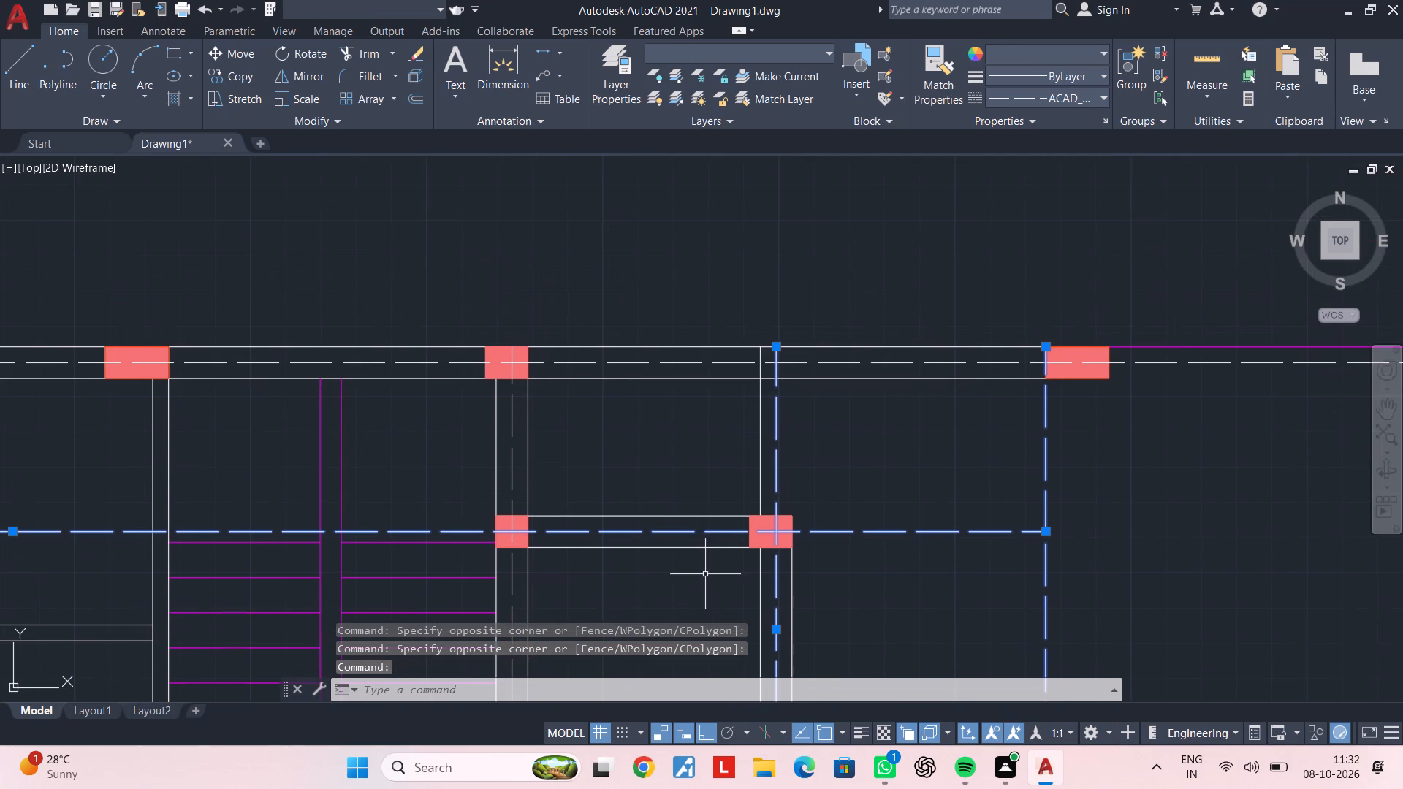
left_click(844, 364)
scroll(857, 530, "down", 2)
middle_click_drag(874, 516, 921, 427)
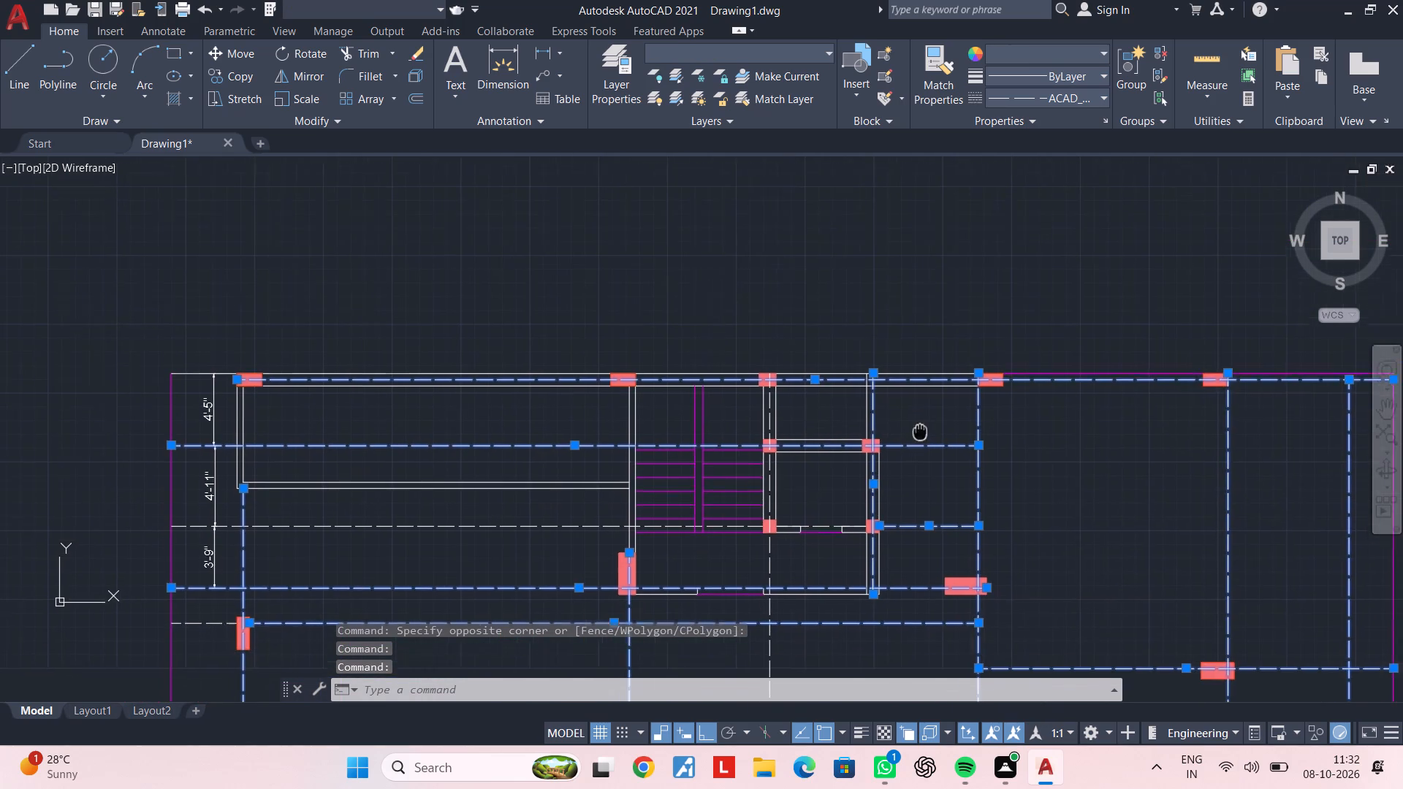
middle_click_drag(921, 427, 924, 424)
scroll(776, 519, "up", 2)
left_click(761, 473)
Add the horizontal centreline across the stairs and its short segment between the core's two southern columns to the selection.
scroll(642, 584, "down", 1)
middle_click_drag(661, 567, 823, 428)
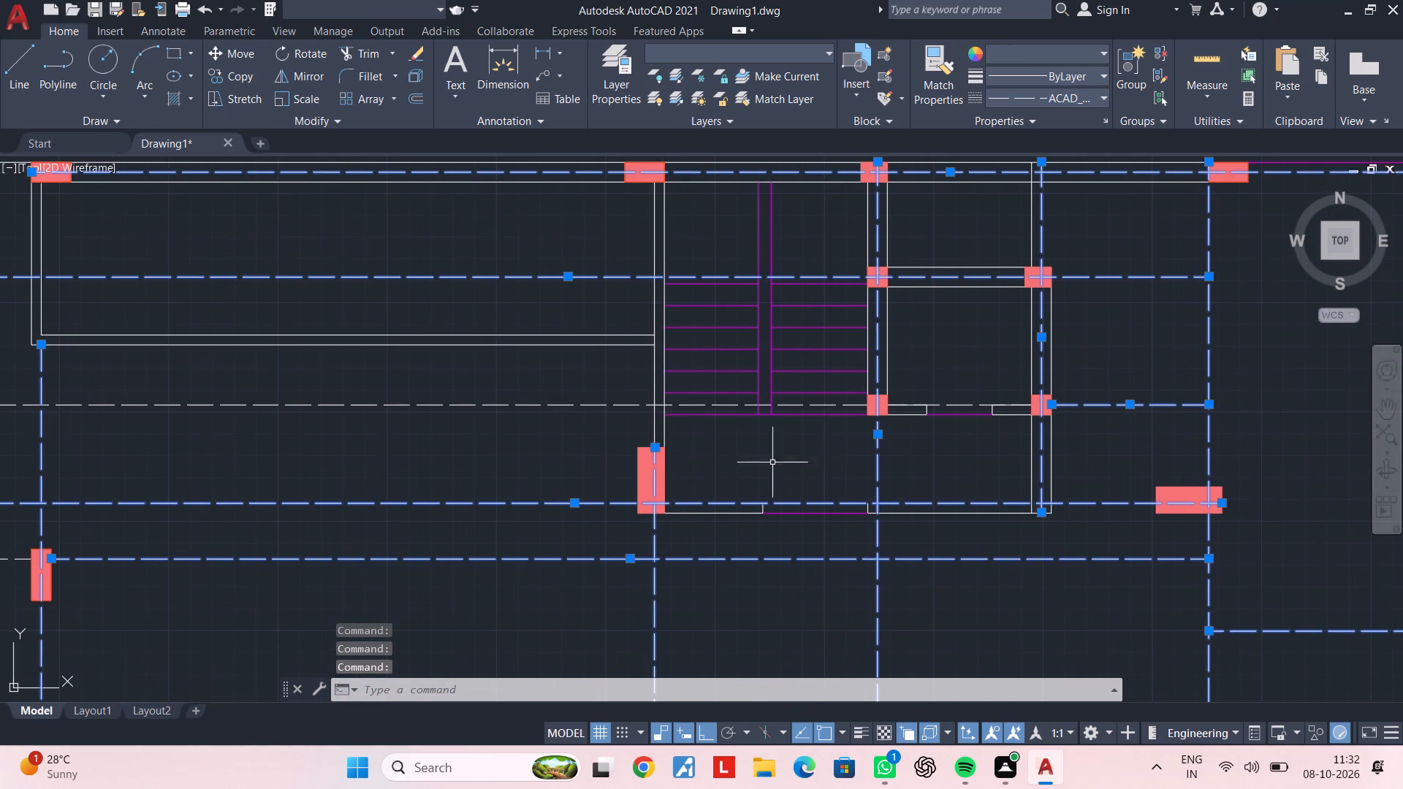
middle_click_drag(693, 433, 702, 579)
left_click(620, 535)
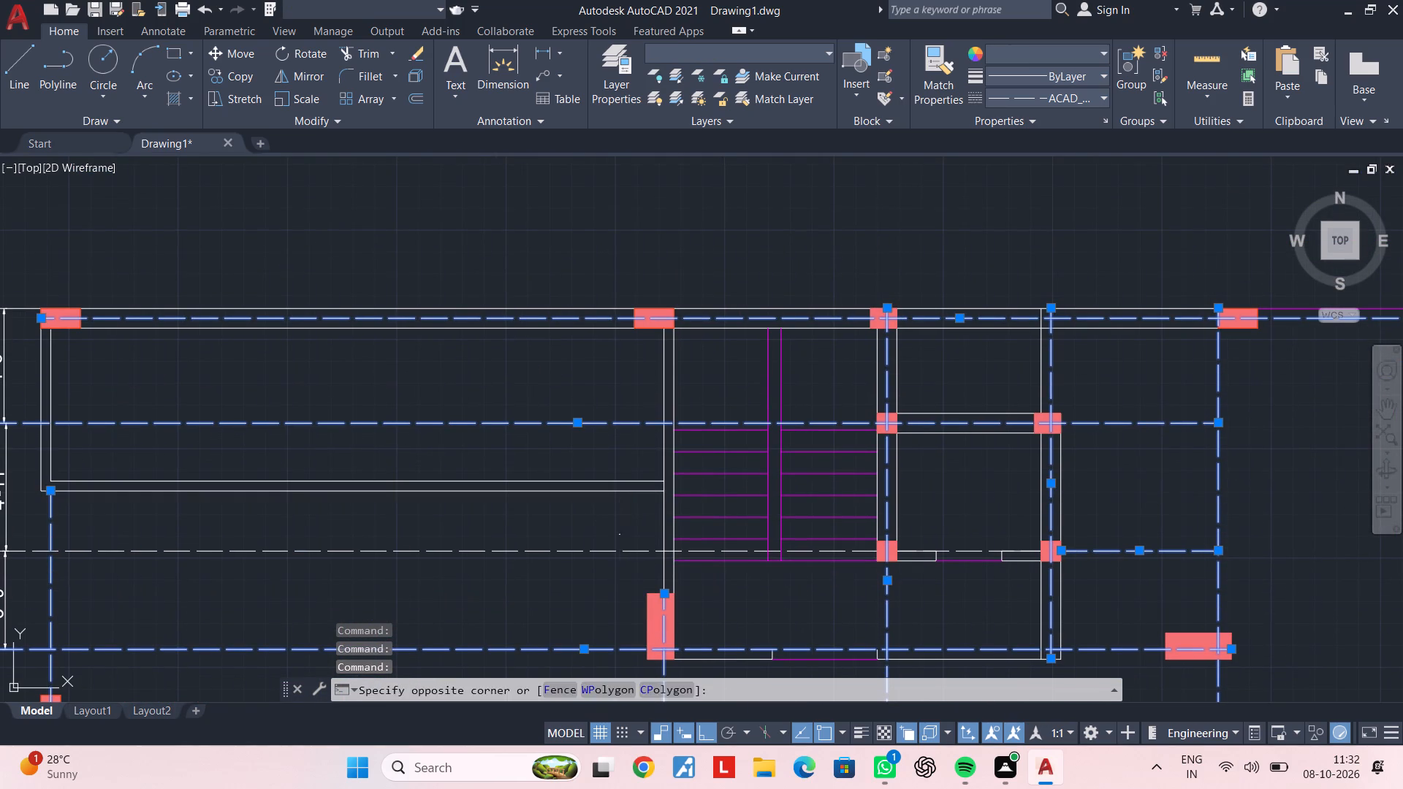
left_click(583, 562)
middle_click_drag(583, 548, 755, 537)
scroll(1144, 541, "up", 1)
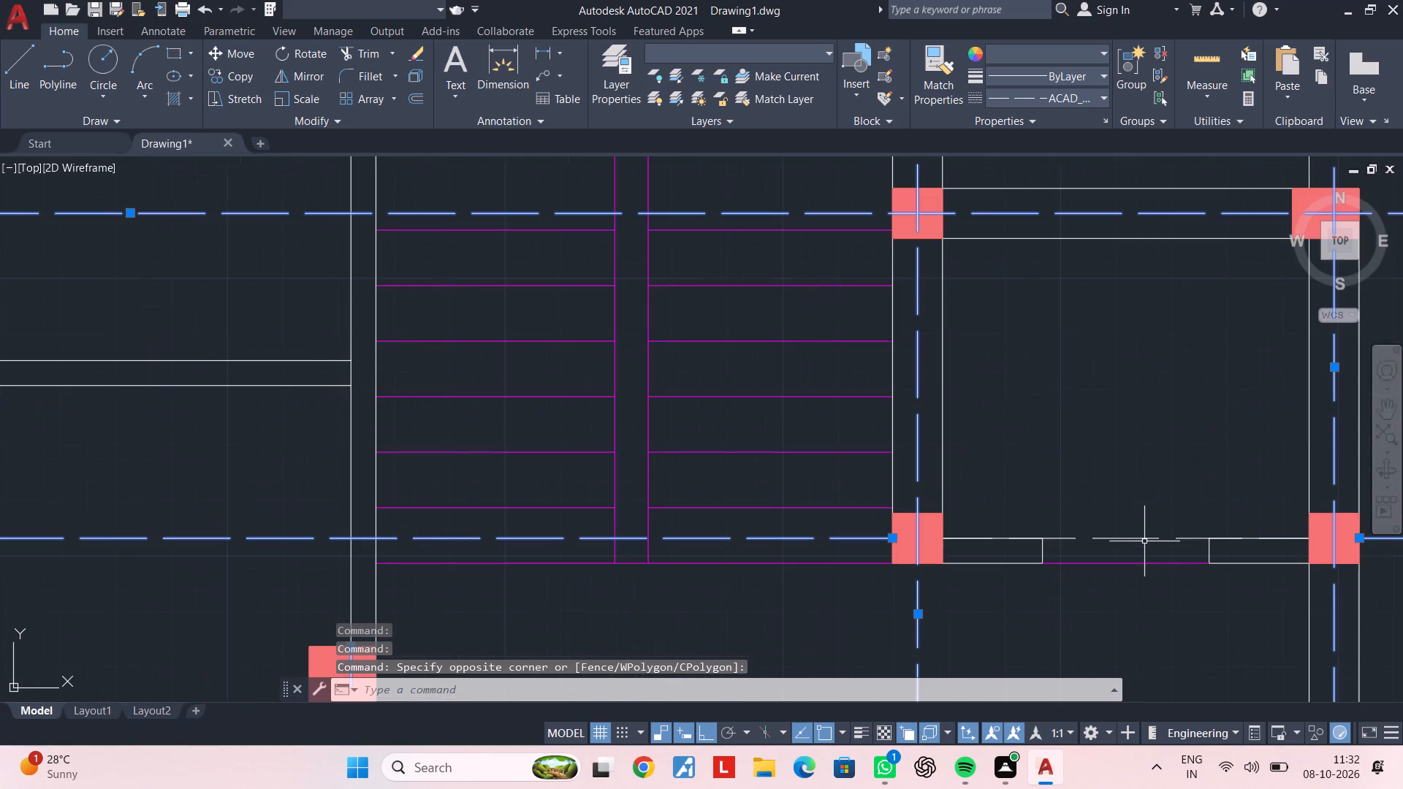
scroll(1144, 541, "up", 1)
left_click(1138, 538)
Change the colour of all selected centrelines to light grey and clear the selection.
scroll(1136, 502, "down", 1)
middle_click_drag(1137, 496, 1111, 600)
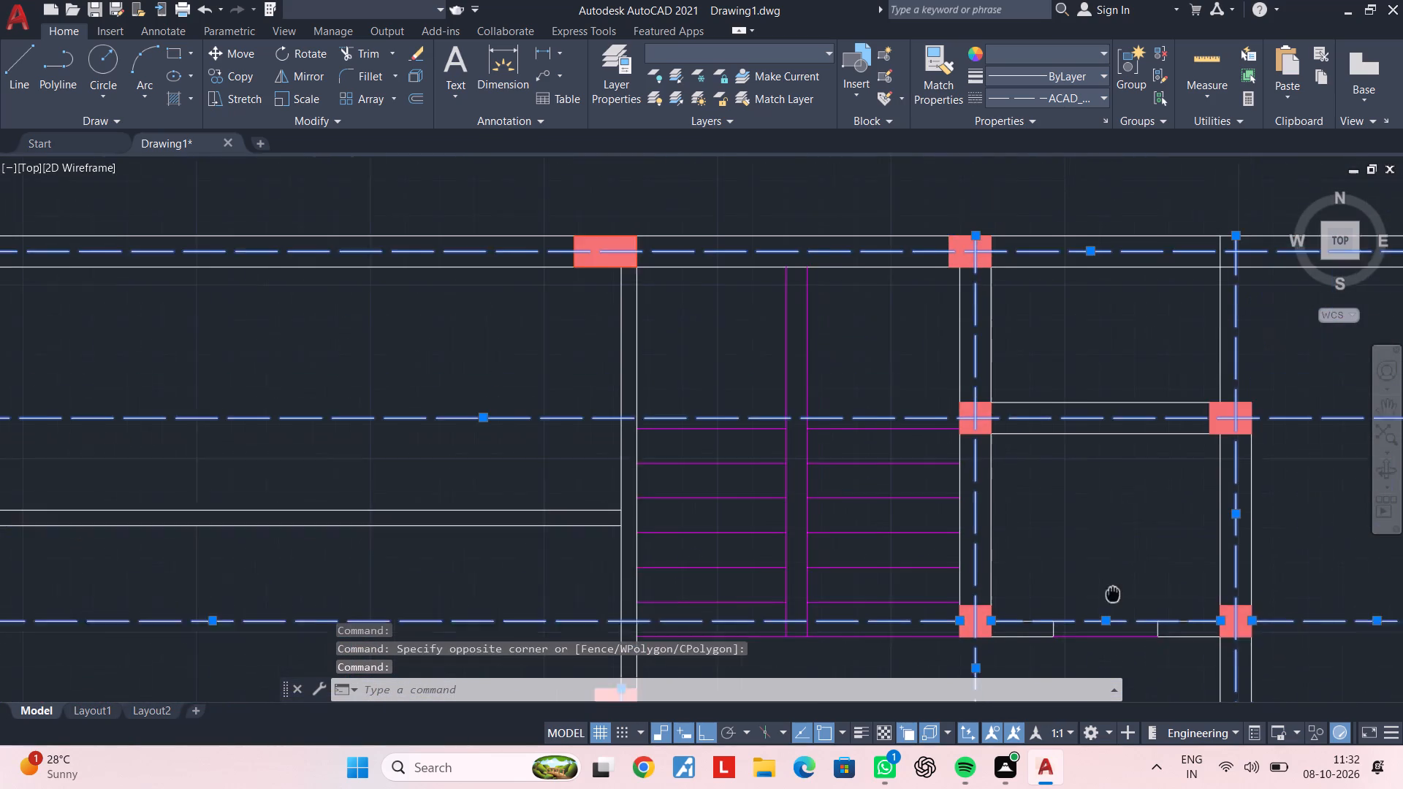
middle_click_drag(1111, 600, 1108, 620)
scroll(1122, 564, "down", 1)
middle_click_drag(1122, 564, 1125, 610)
middle_click_drag(659, 557, 821, 414)
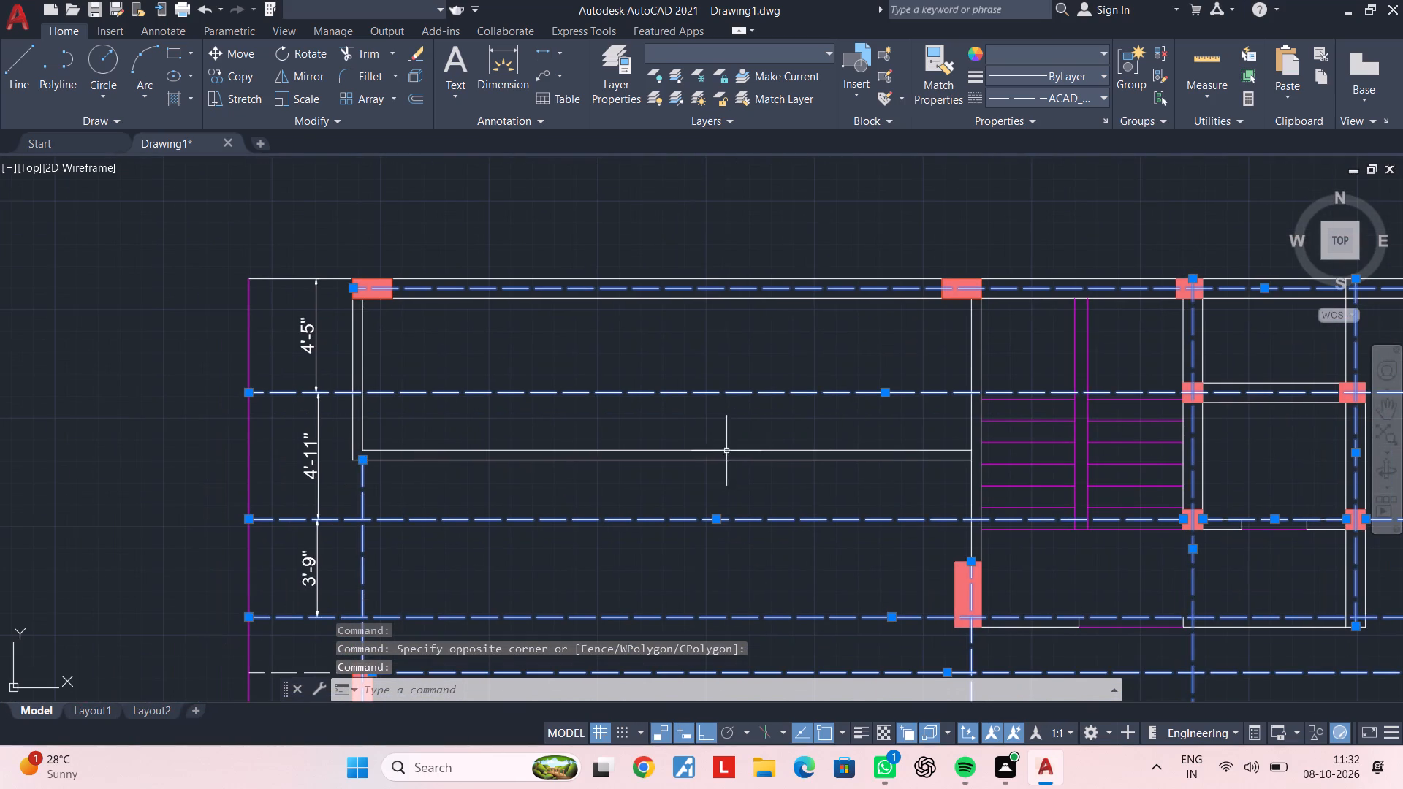
left_click(1014, 54)
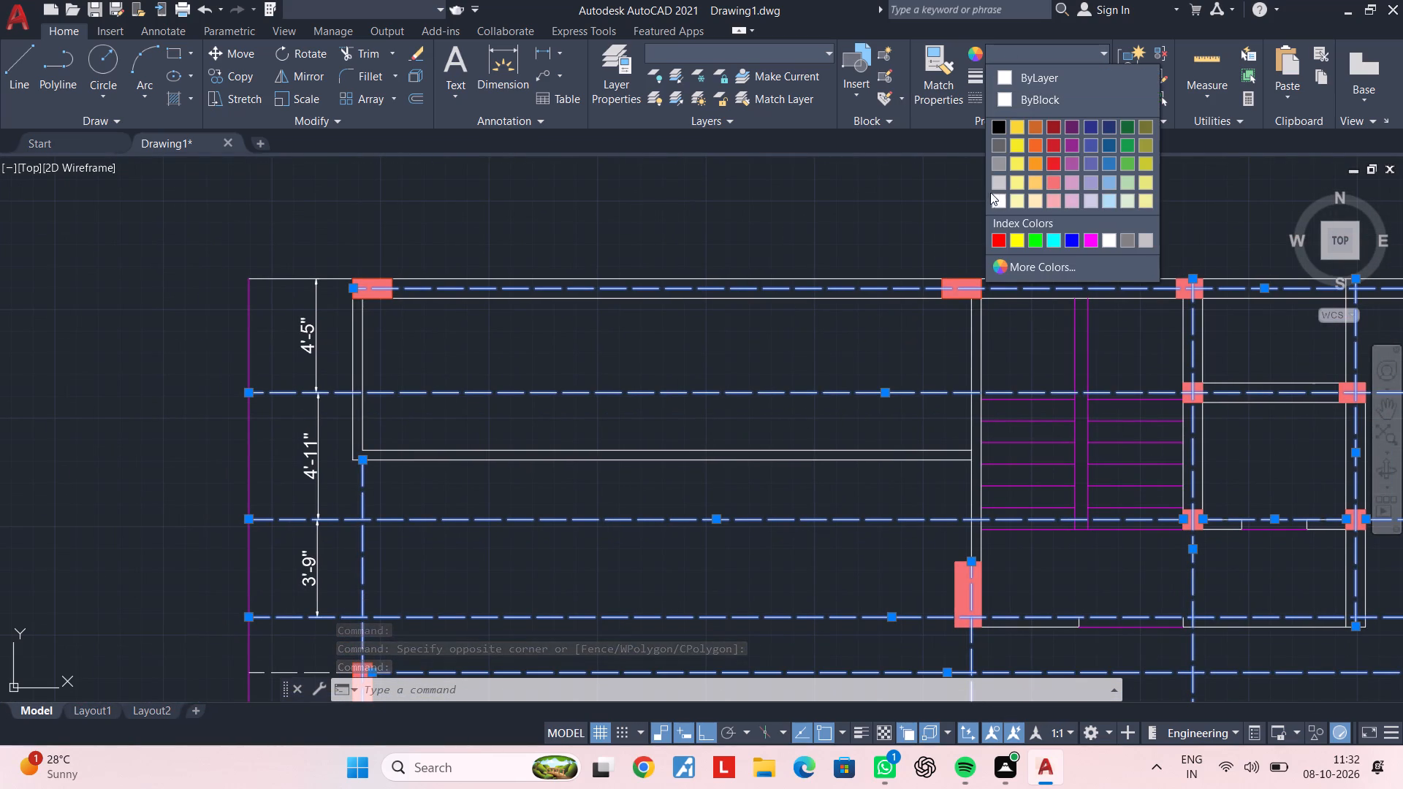
left_click(998, 184)
key("Escape")
key("Escape")
scroll(1058, 348, "down", 2)
middle_click_drag(1008, 329, 764, 268)
key("Escape")
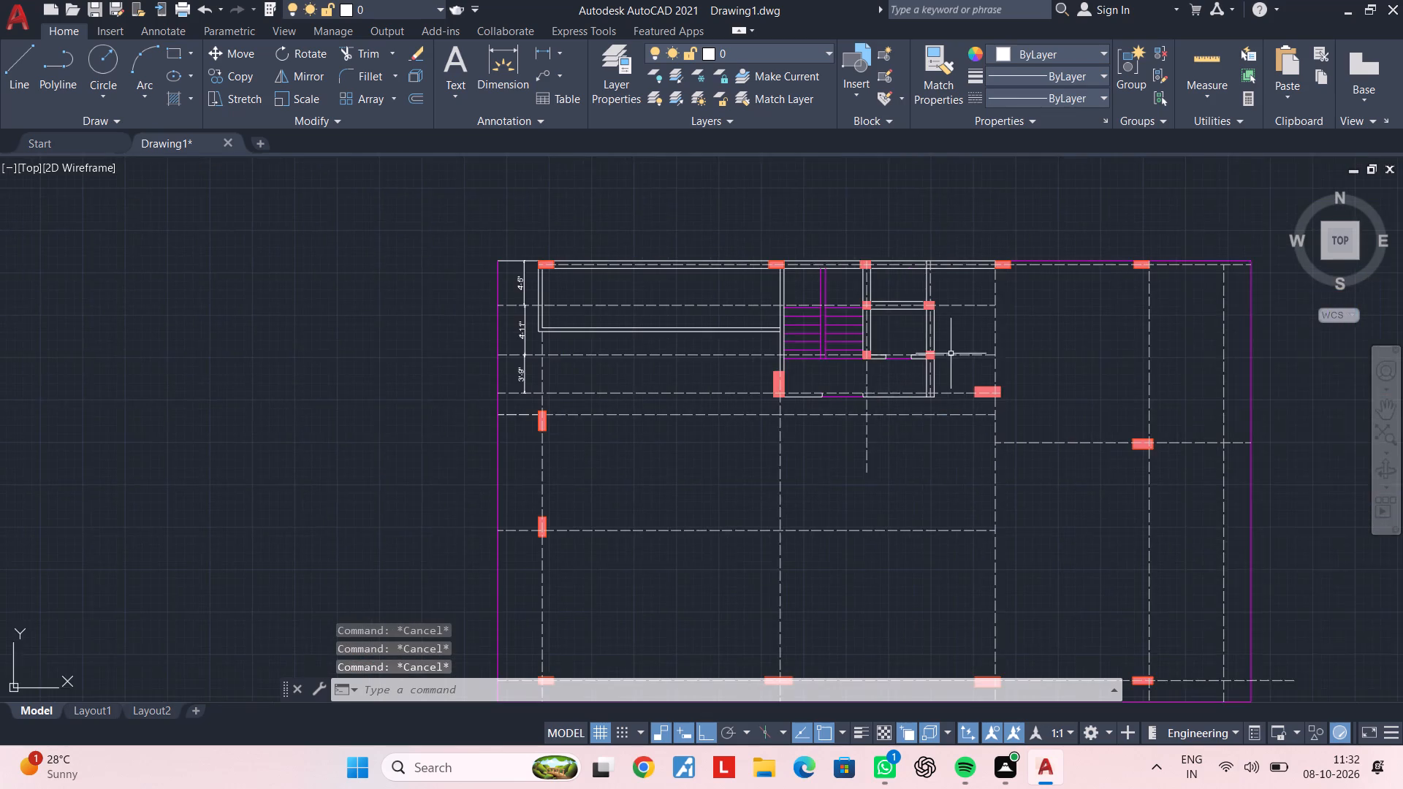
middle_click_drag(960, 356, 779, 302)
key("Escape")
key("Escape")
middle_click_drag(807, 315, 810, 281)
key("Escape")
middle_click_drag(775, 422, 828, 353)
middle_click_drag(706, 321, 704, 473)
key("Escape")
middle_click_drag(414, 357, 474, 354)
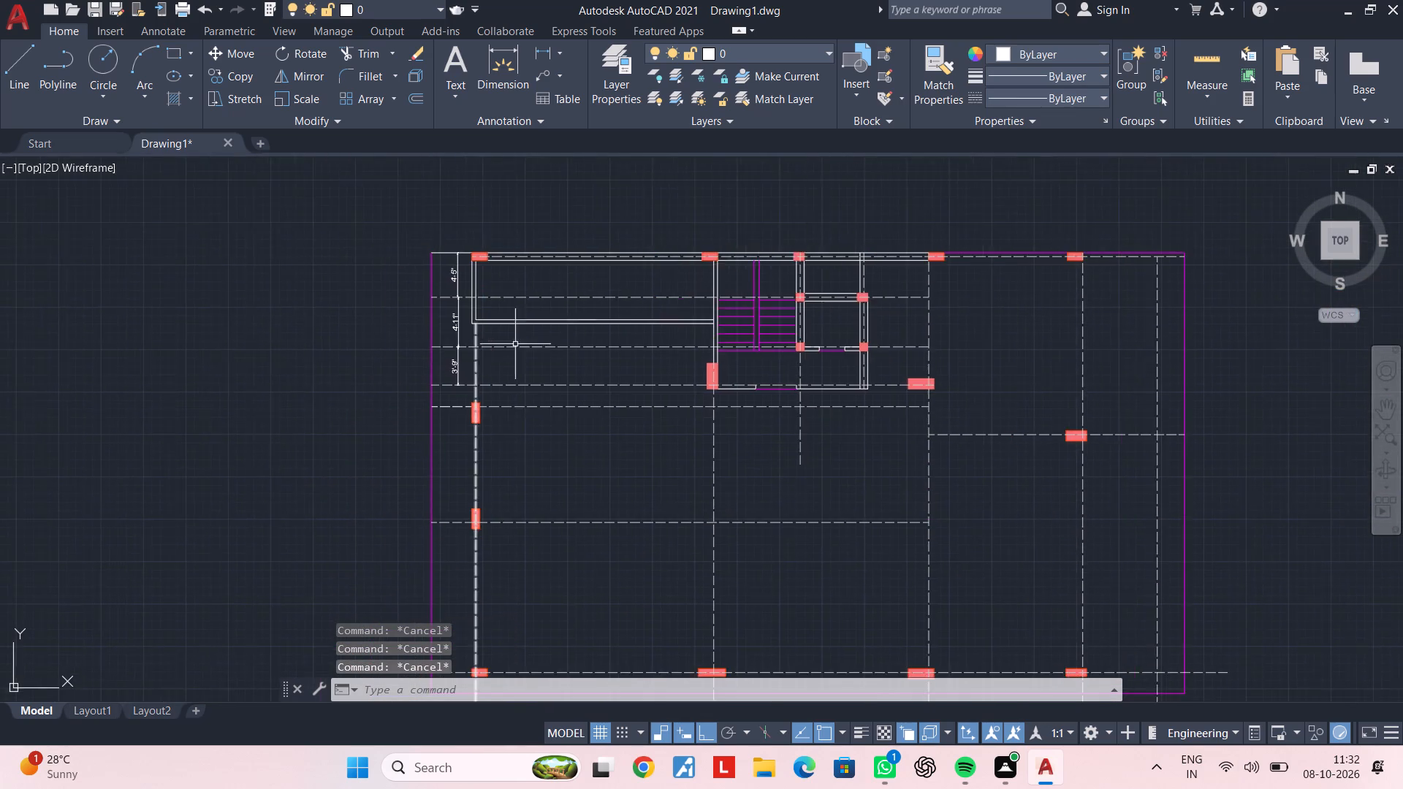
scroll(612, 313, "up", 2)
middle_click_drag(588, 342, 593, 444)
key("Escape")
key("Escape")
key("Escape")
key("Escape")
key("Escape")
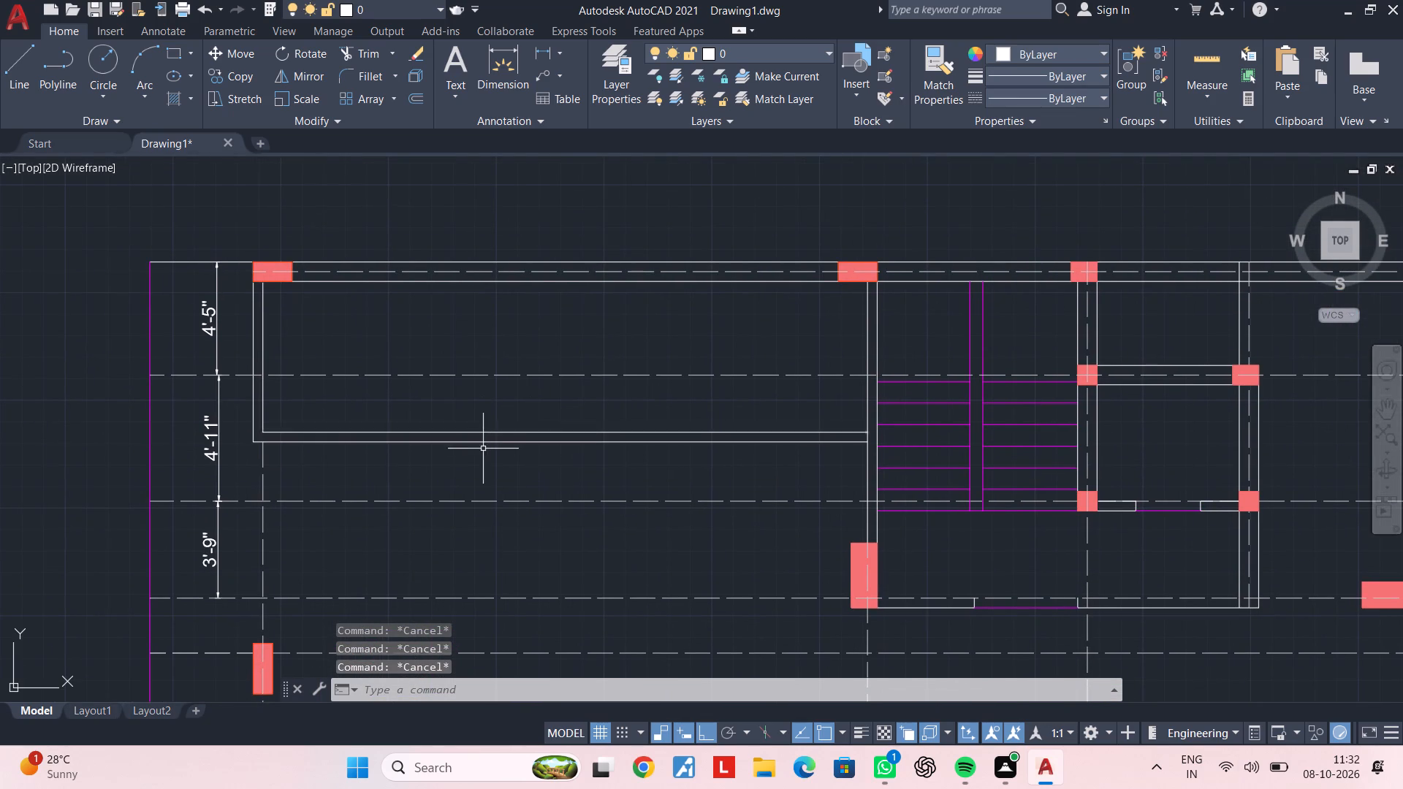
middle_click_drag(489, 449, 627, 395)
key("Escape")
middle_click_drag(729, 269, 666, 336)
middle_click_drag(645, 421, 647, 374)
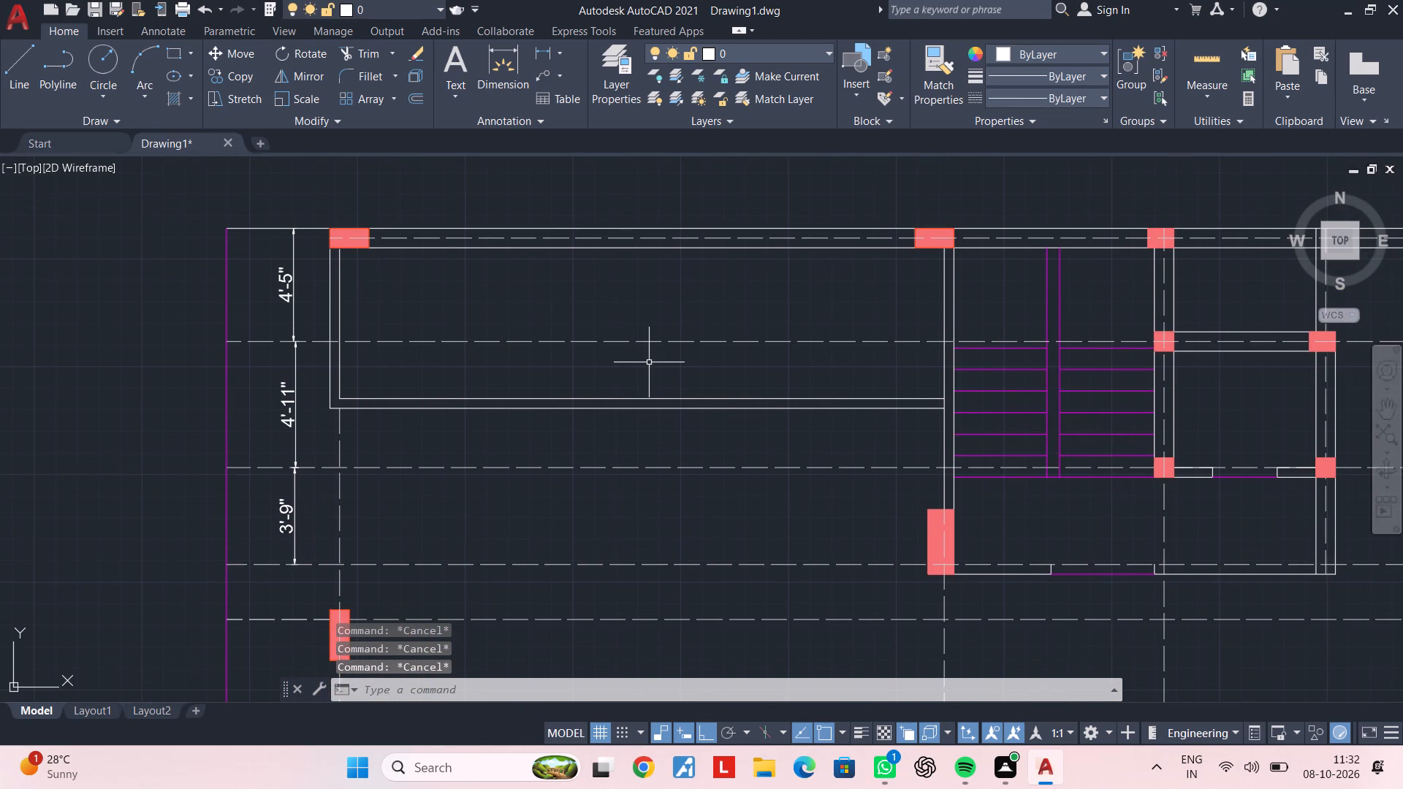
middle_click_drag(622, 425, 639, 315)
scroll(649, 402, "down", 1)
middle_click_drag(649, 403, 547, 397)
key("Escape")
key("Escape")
In DesignCenter, load 03-04-cad-blocks-net-cars-elevations-and-plan from the Cars folder of Furnitures CAD Blocks and show its blocks.
type("adc")
key("space")
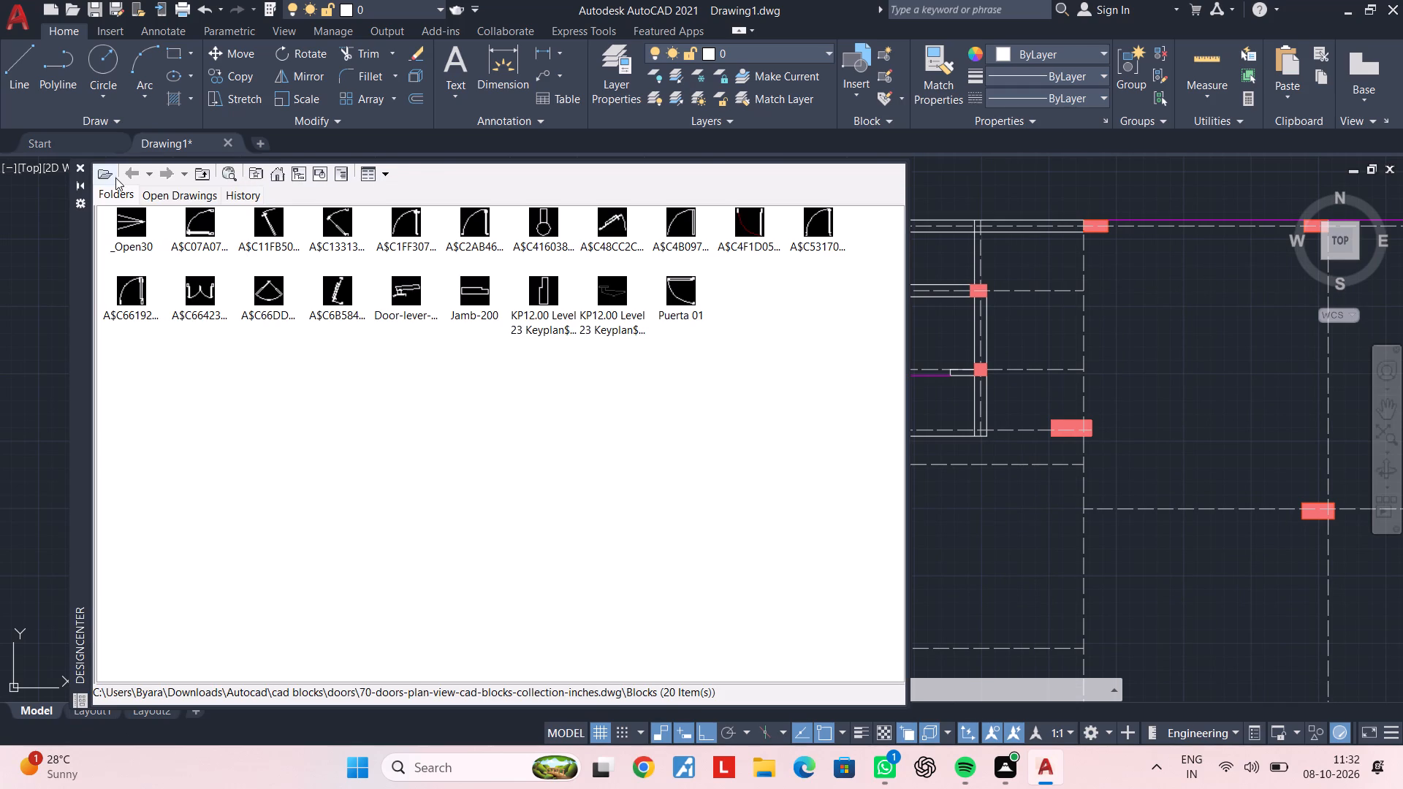
left_click(114, 176)
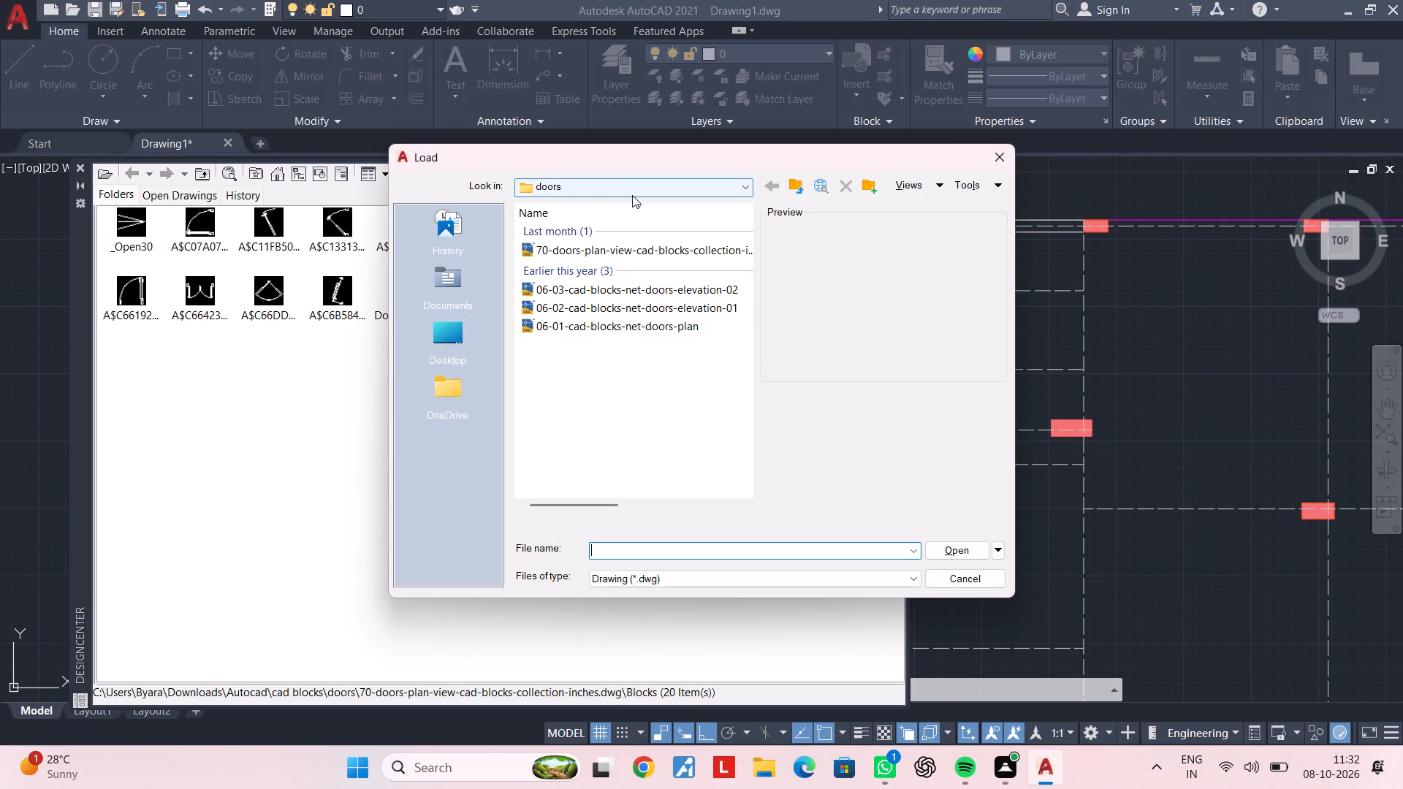
left_click(632, 195)
double_click(650, 308)
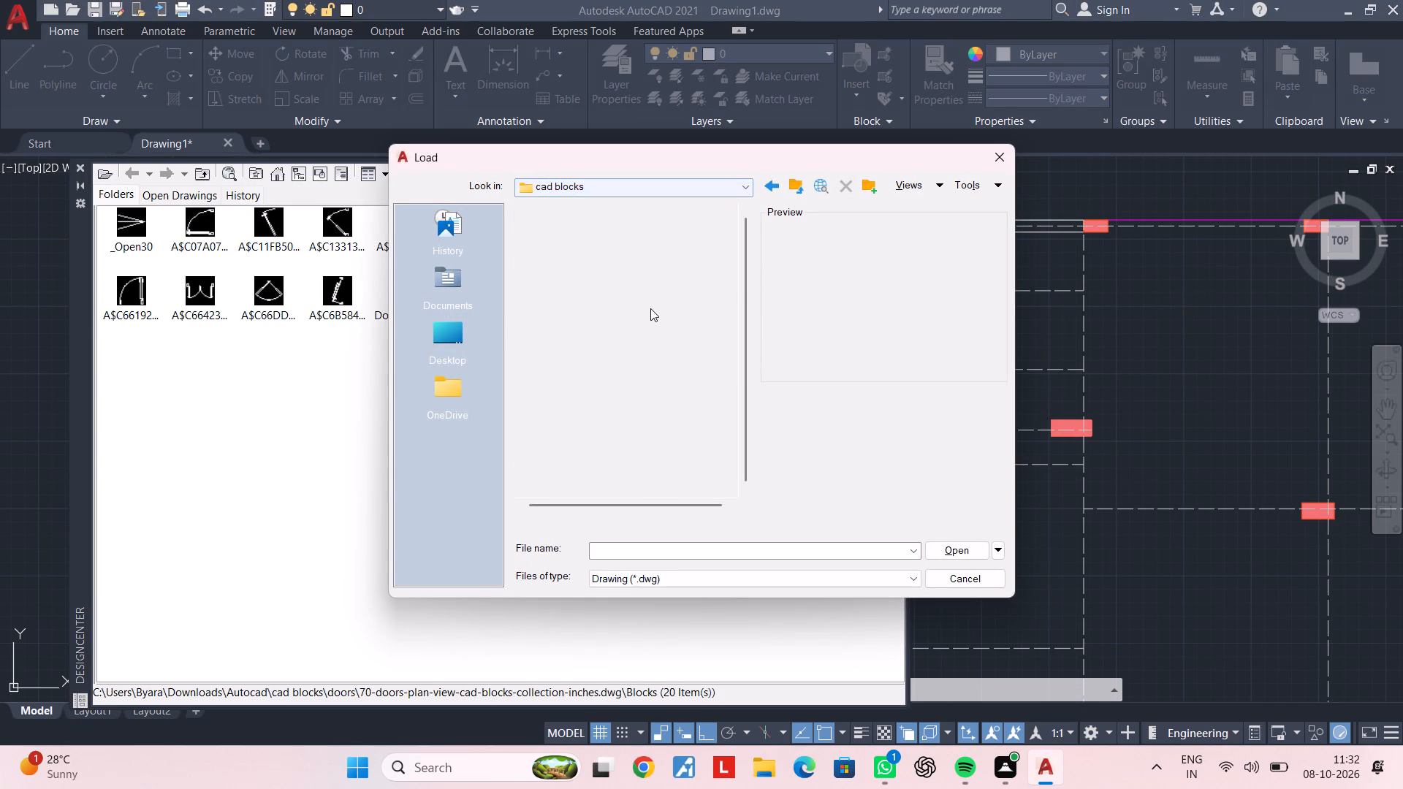
double_click(606, 290)
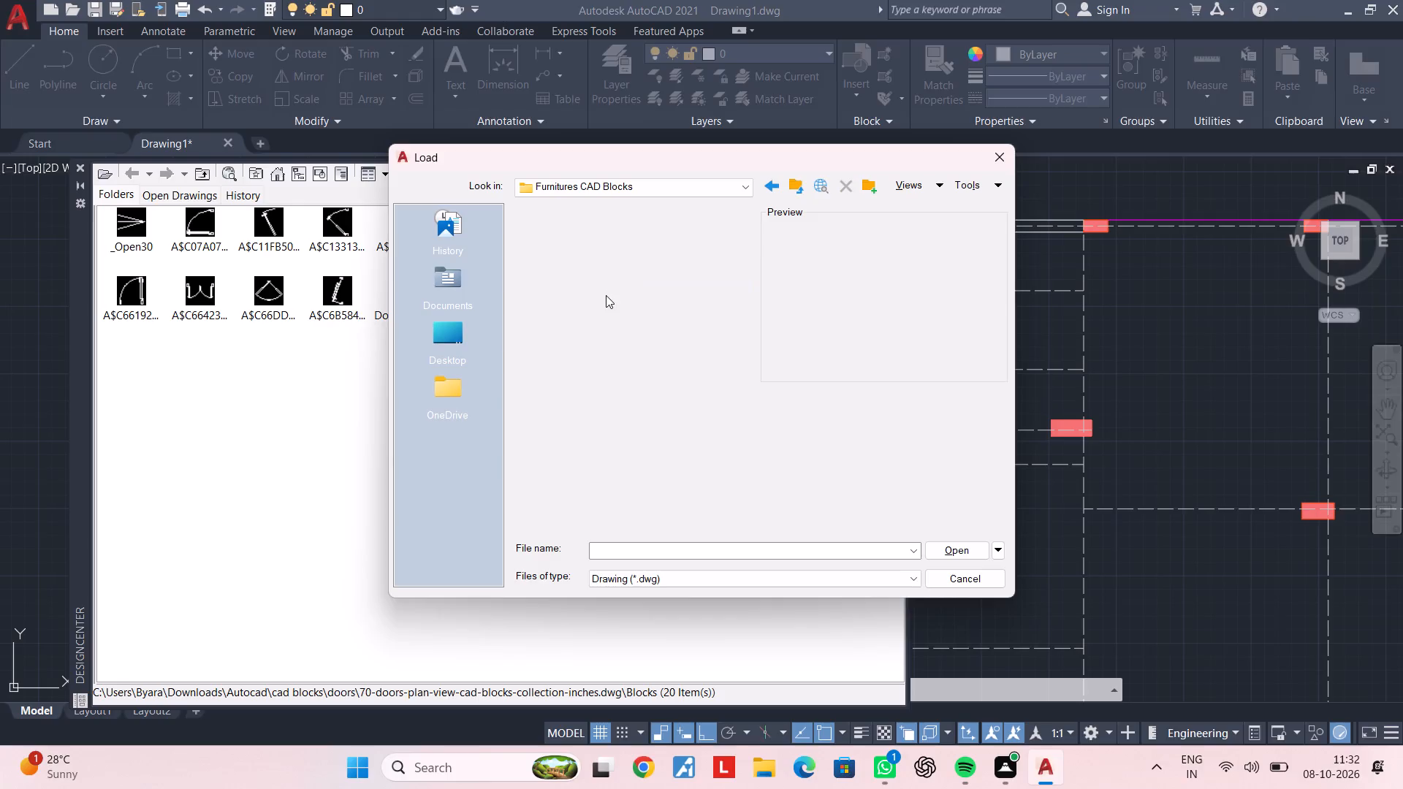
scroll(605, 330, "down", 3)
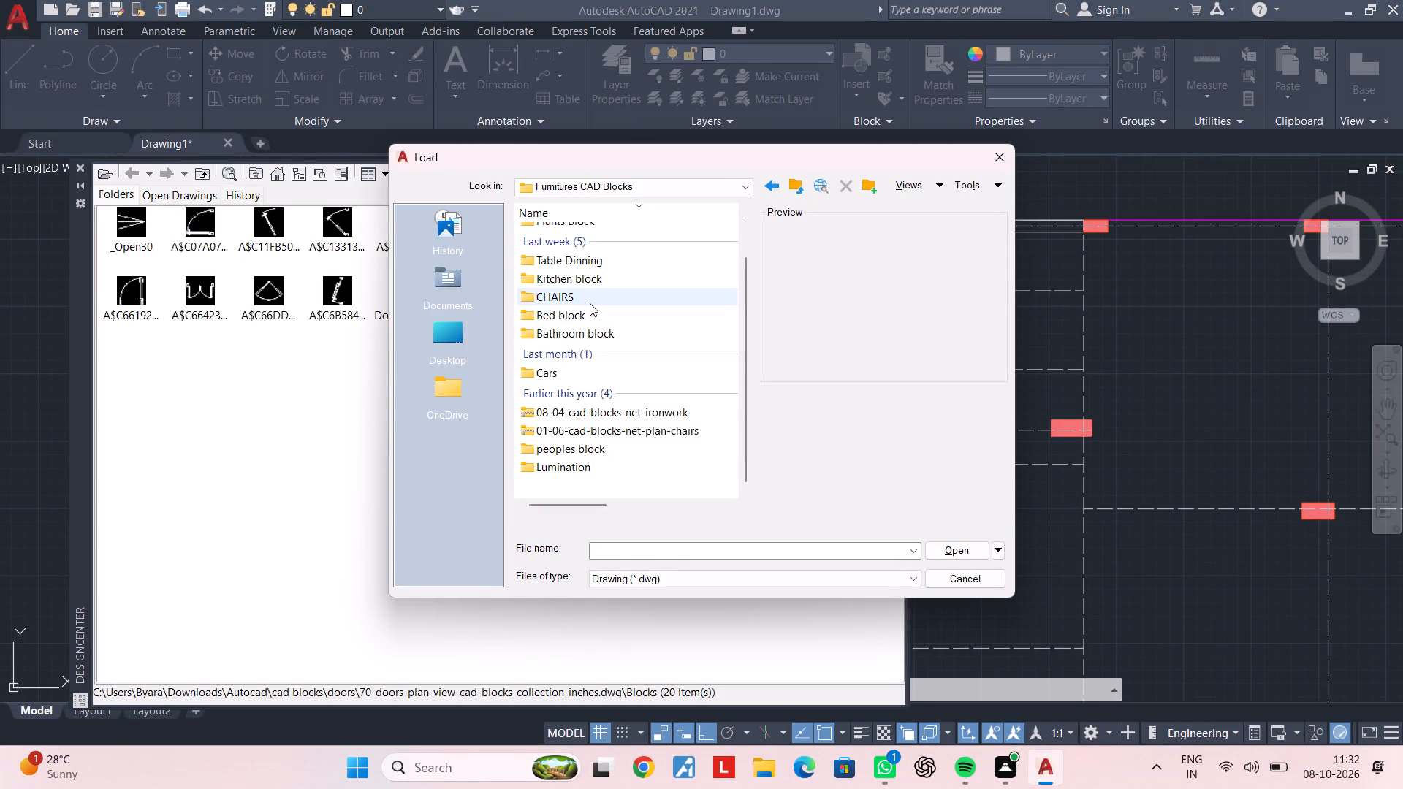
scroll(590, 302, "up", 3)
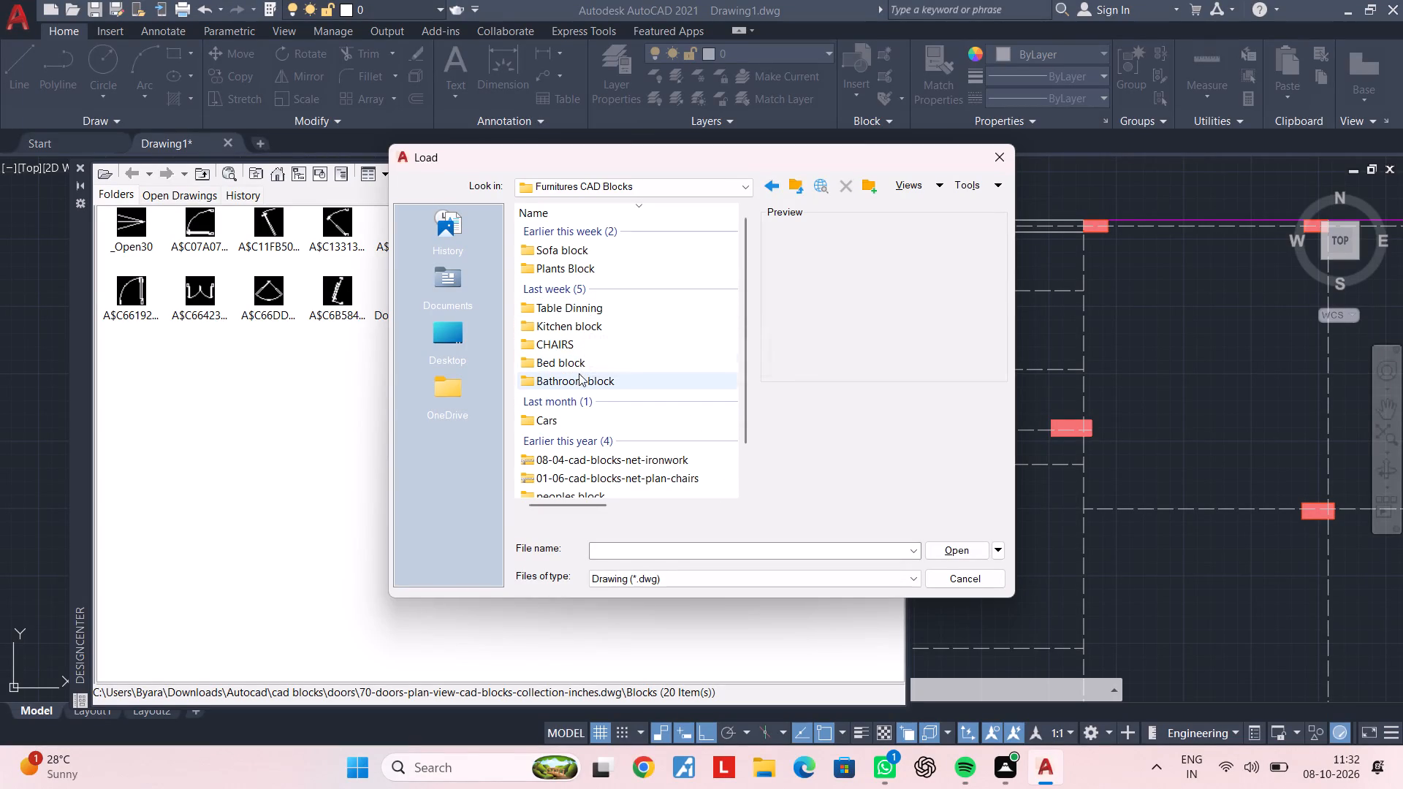
double_click(574, 420)
left_click(576, 254)
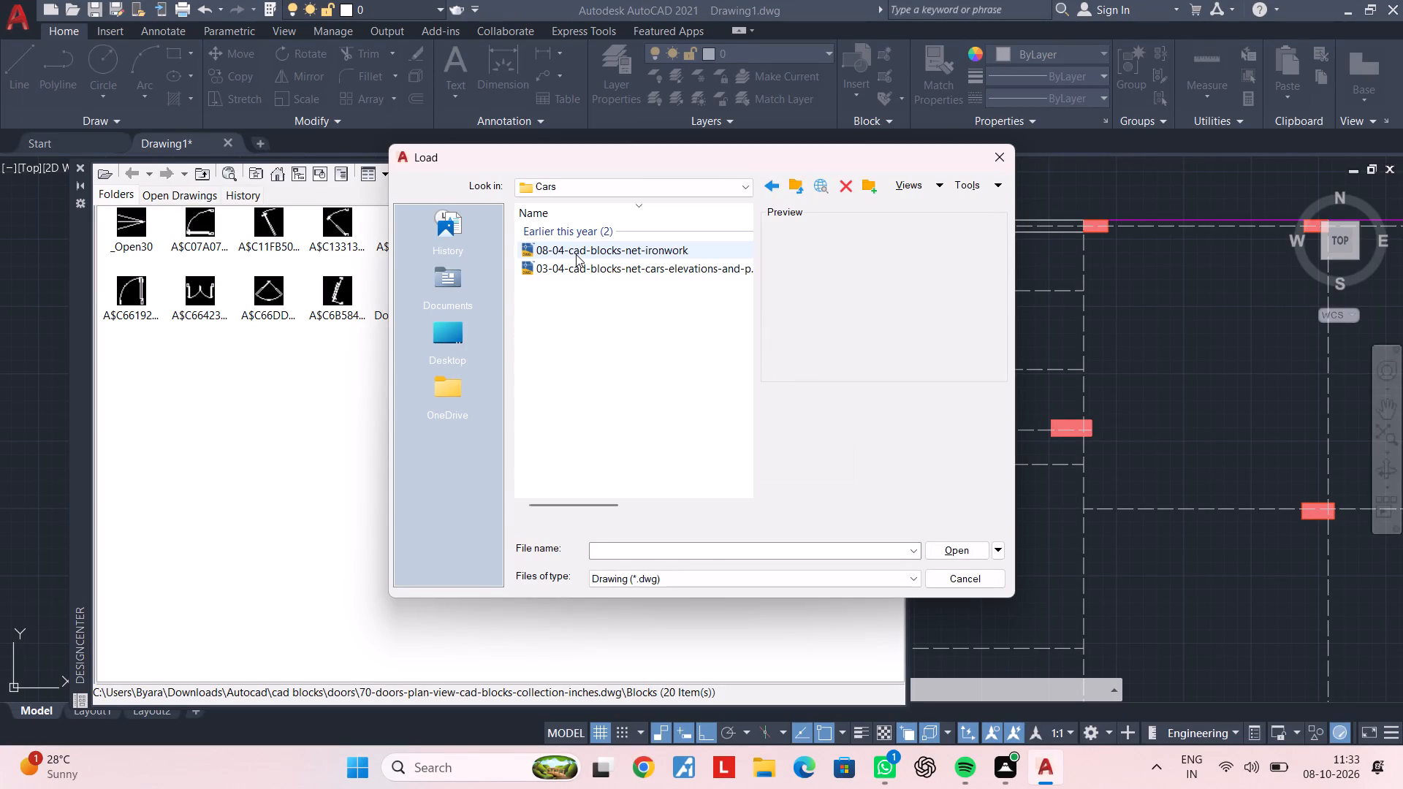
double_click(570, 264)
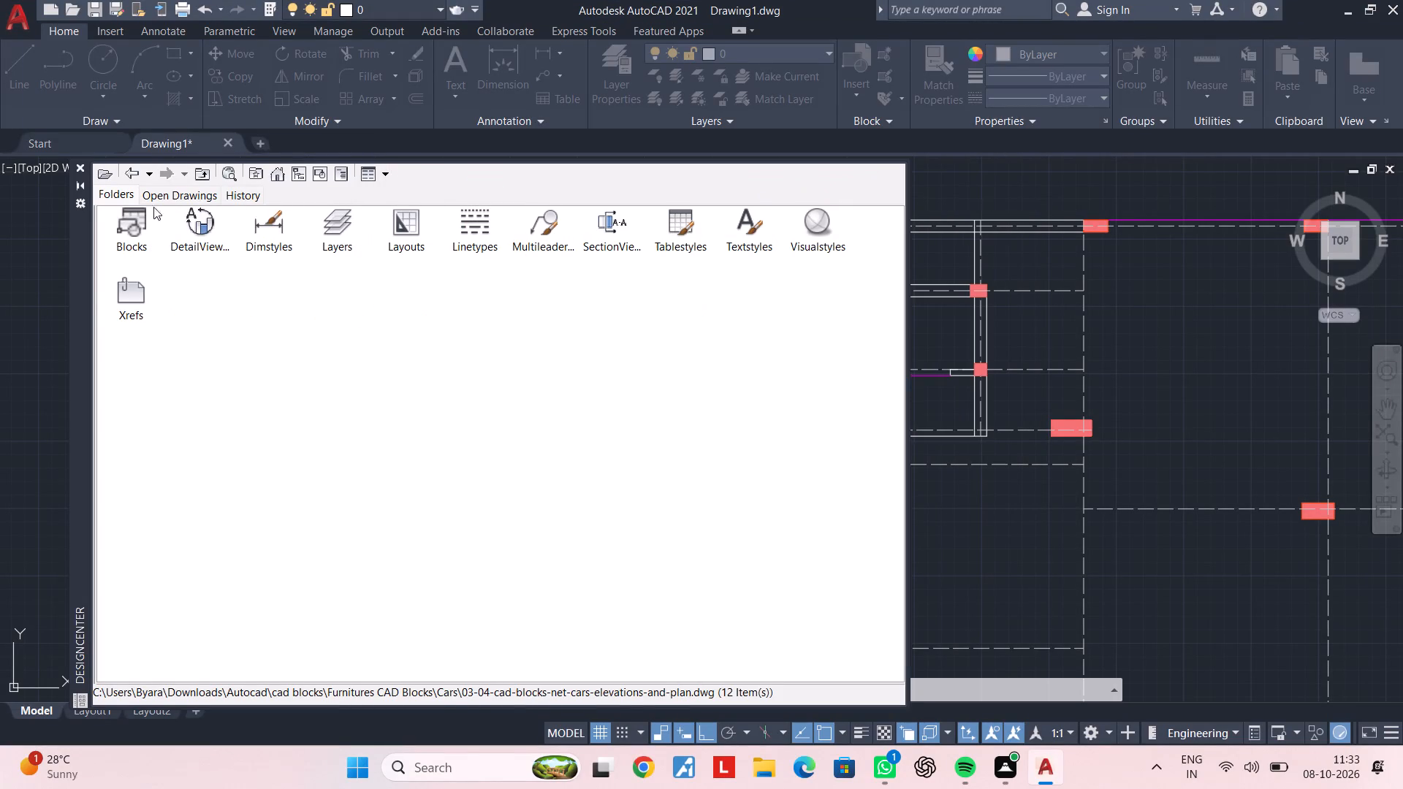
double_click(134, 214)
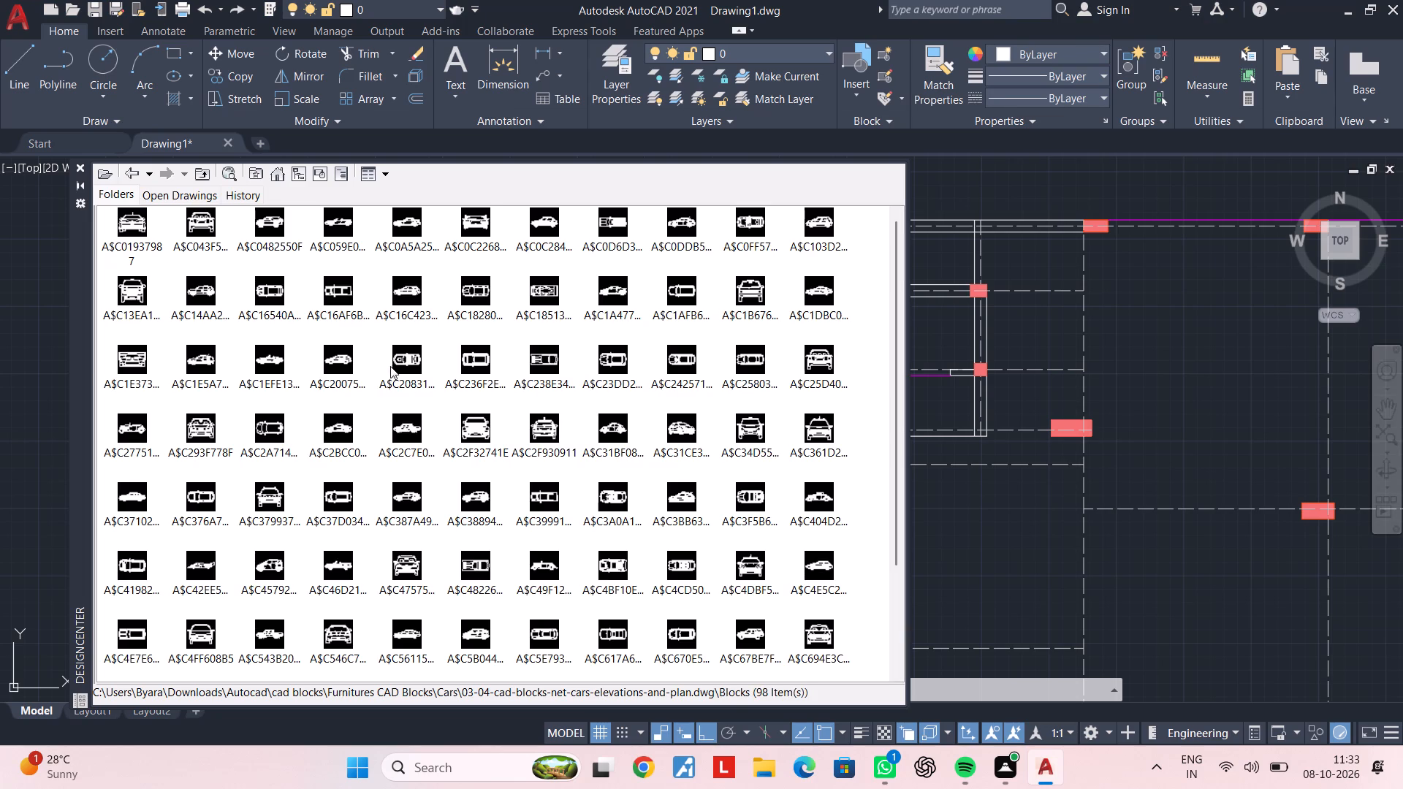
Preview the plan-view car blocks A$C6C72285A, A$C7FB7262A, A$C4E7E626C, A$C41982414 and A$C376A7307 without inserting them.
scroll(474, 438, "down", 2)
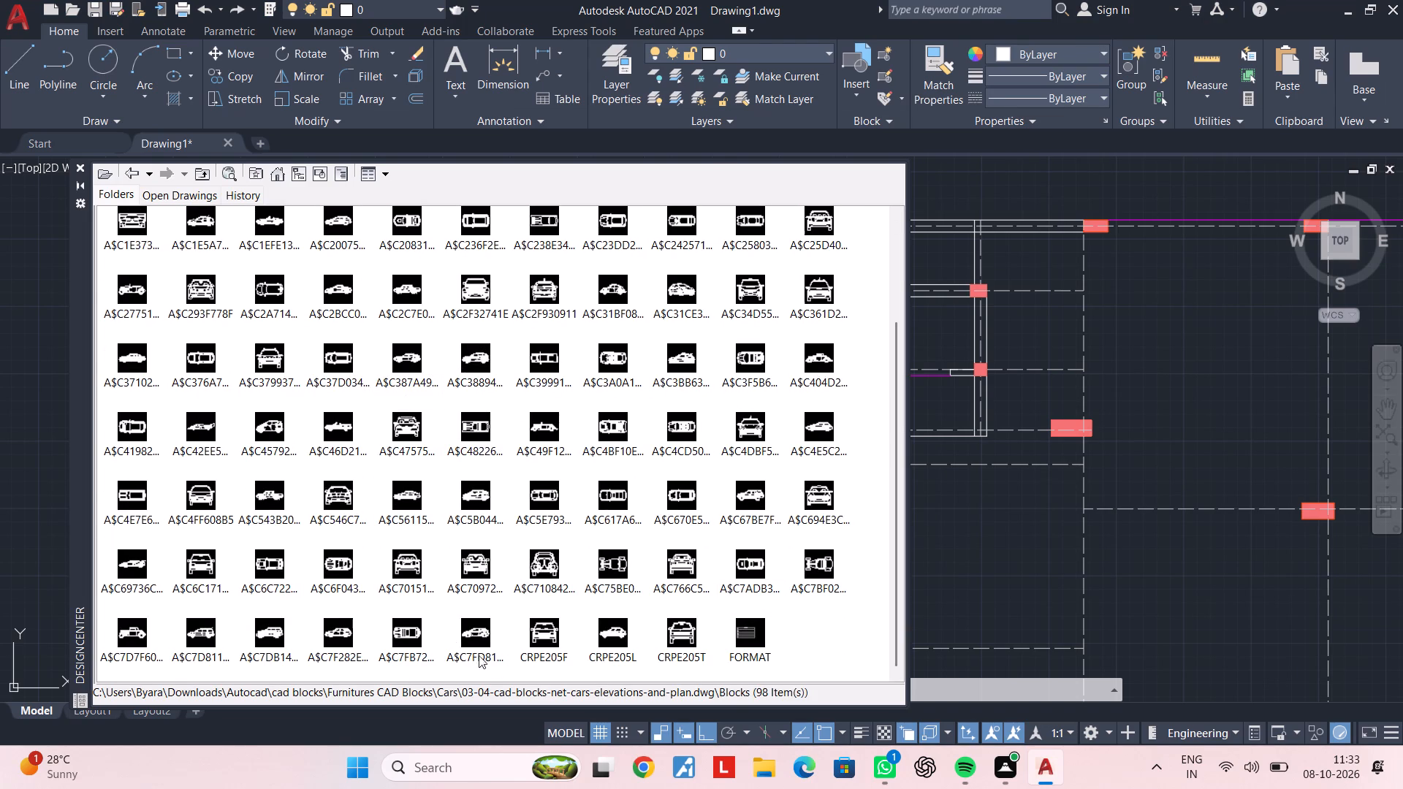
double_click(271, 571)
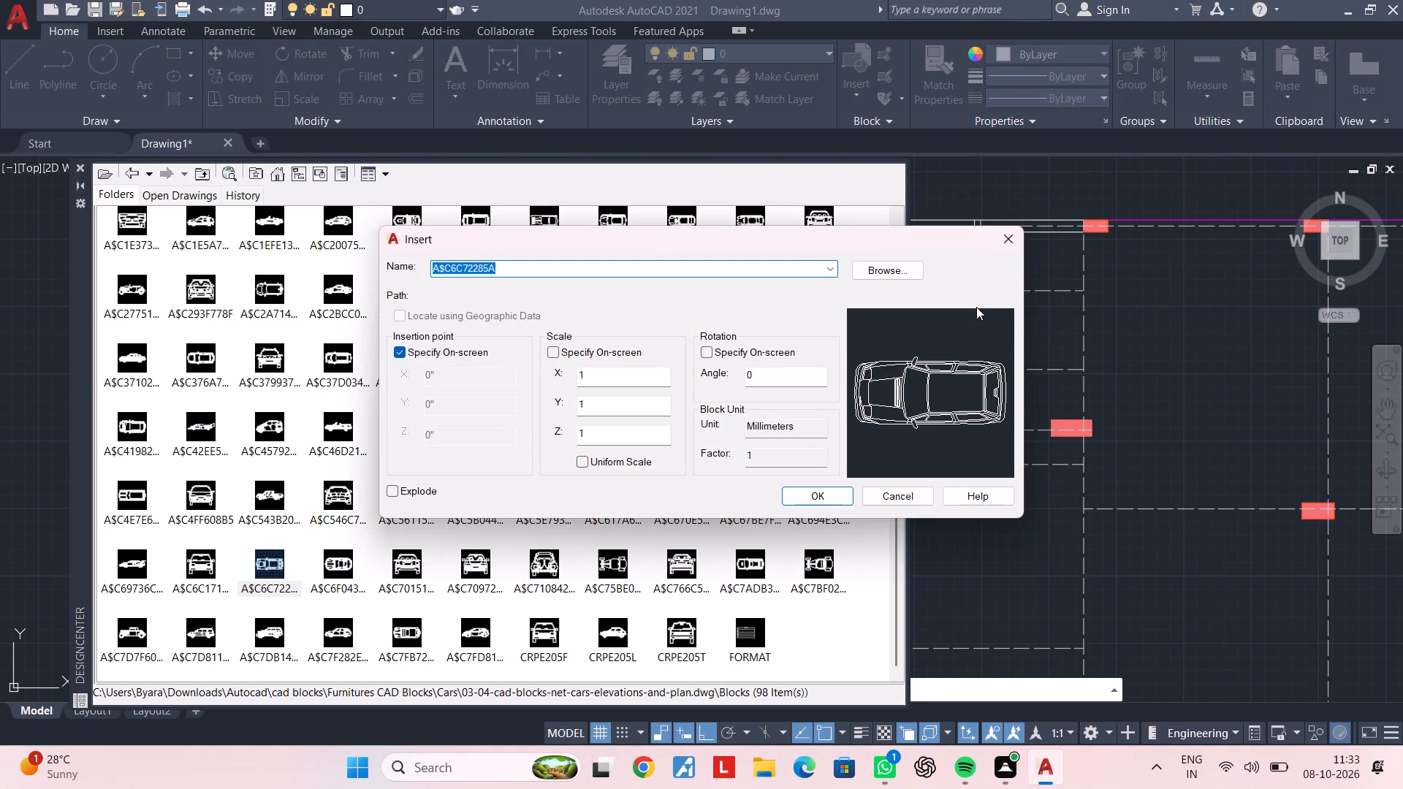
left_click(1005, 237)
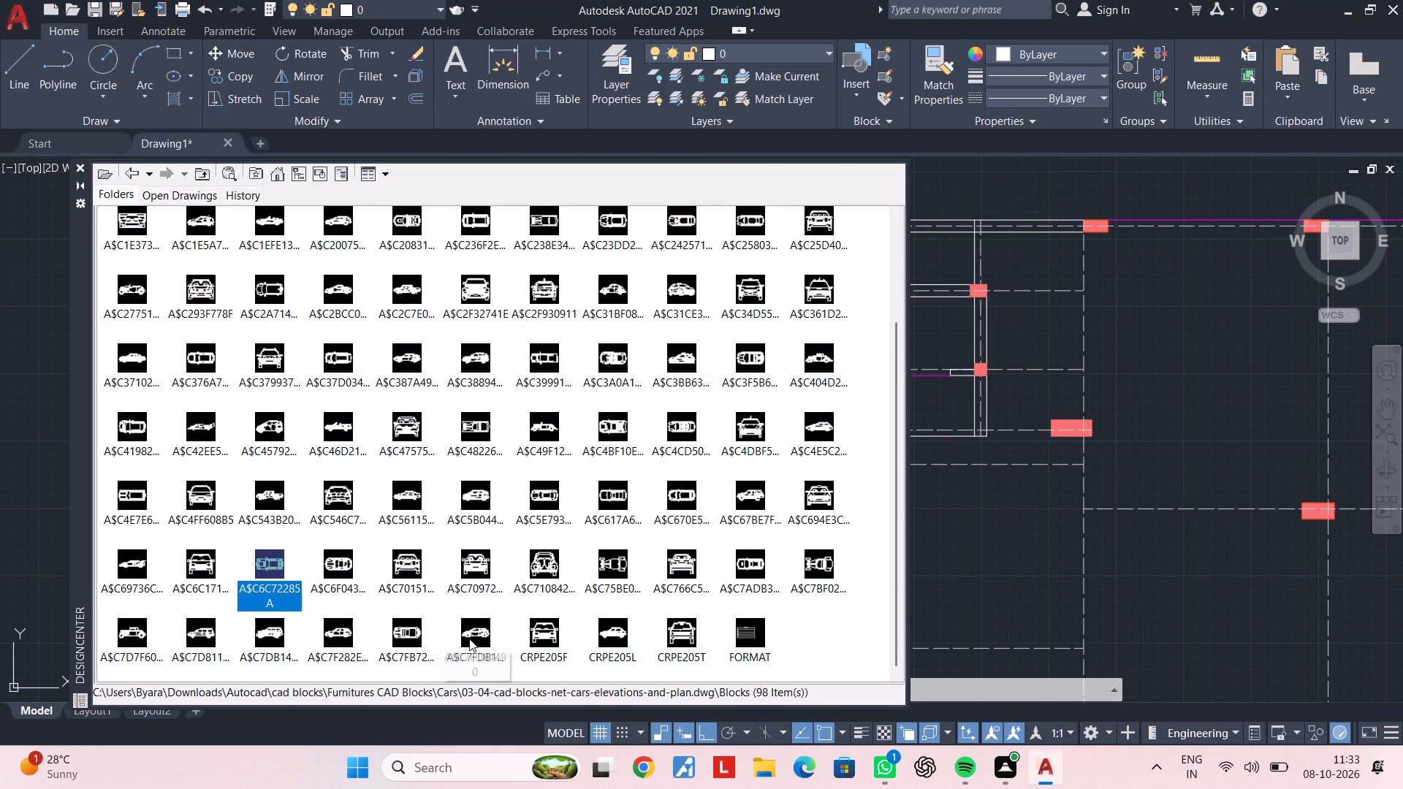
double_click(394, 636)
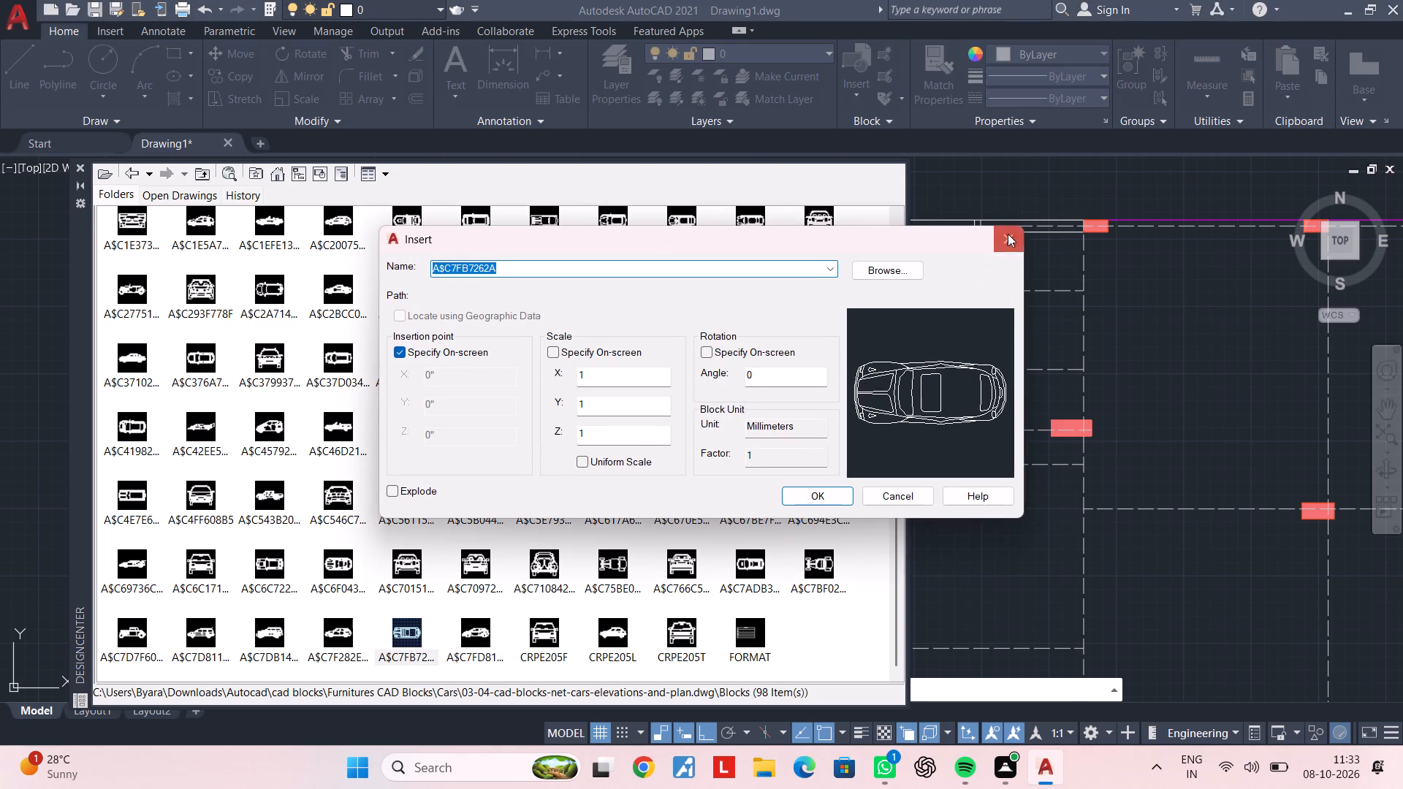
left_click(1010, 229)
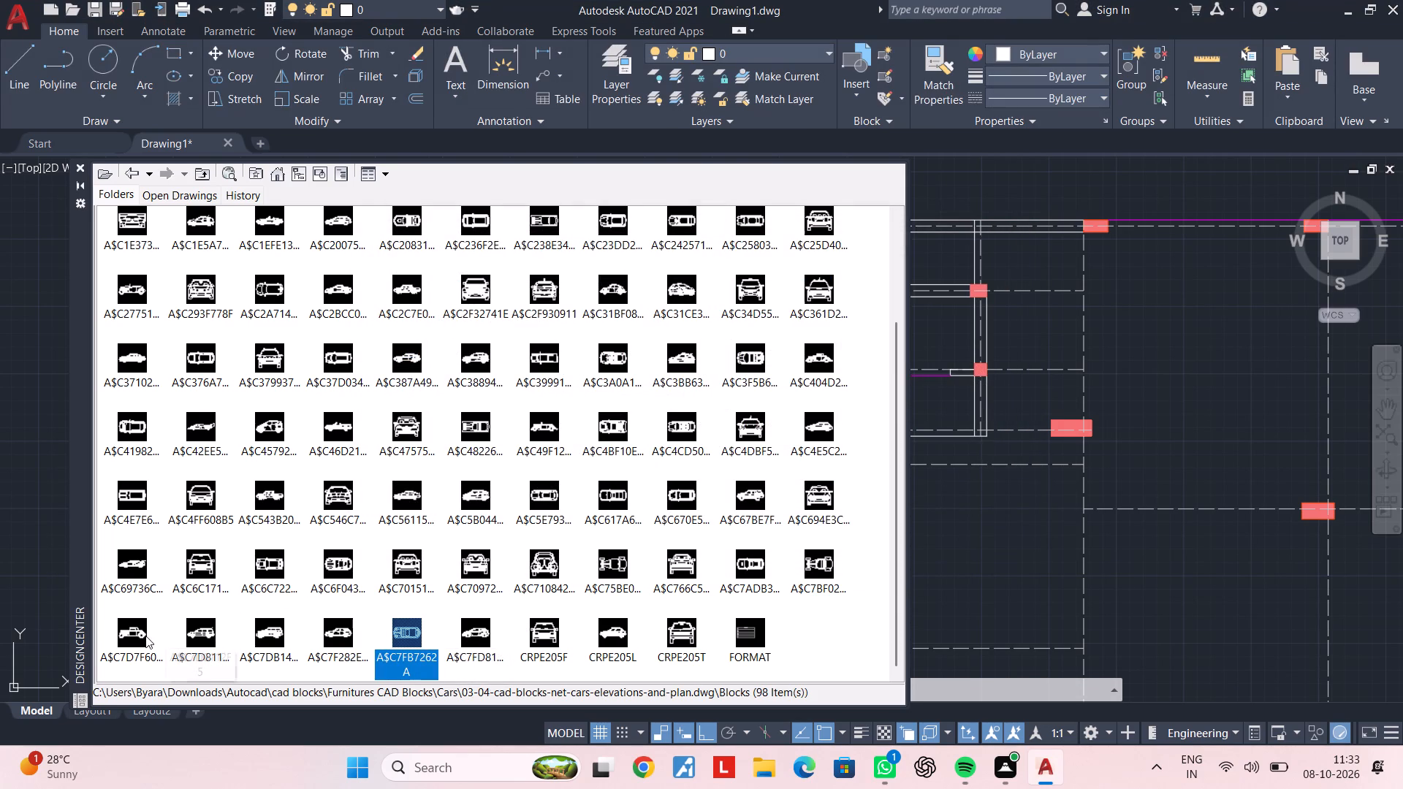
double_click(267, 566)
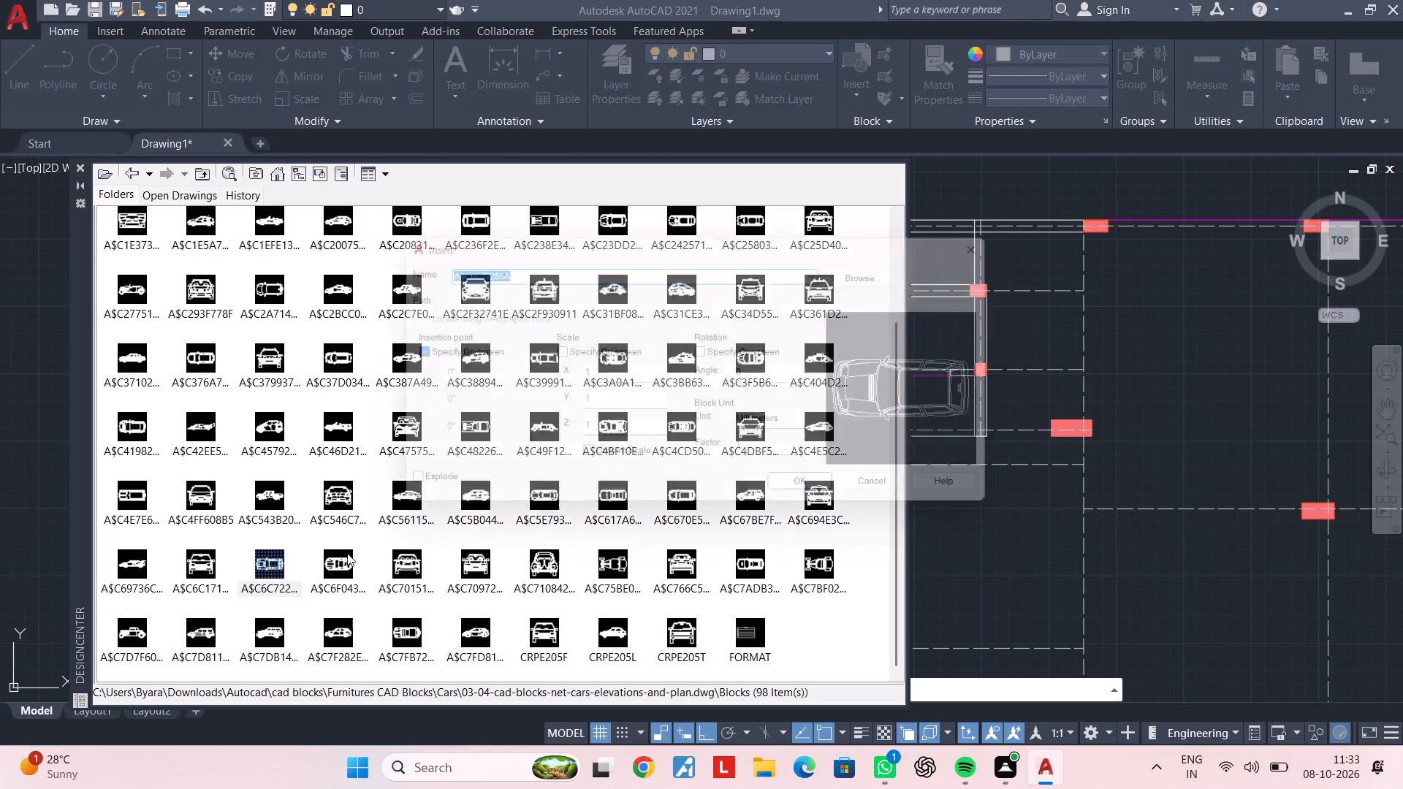
left_click(1006, 240)
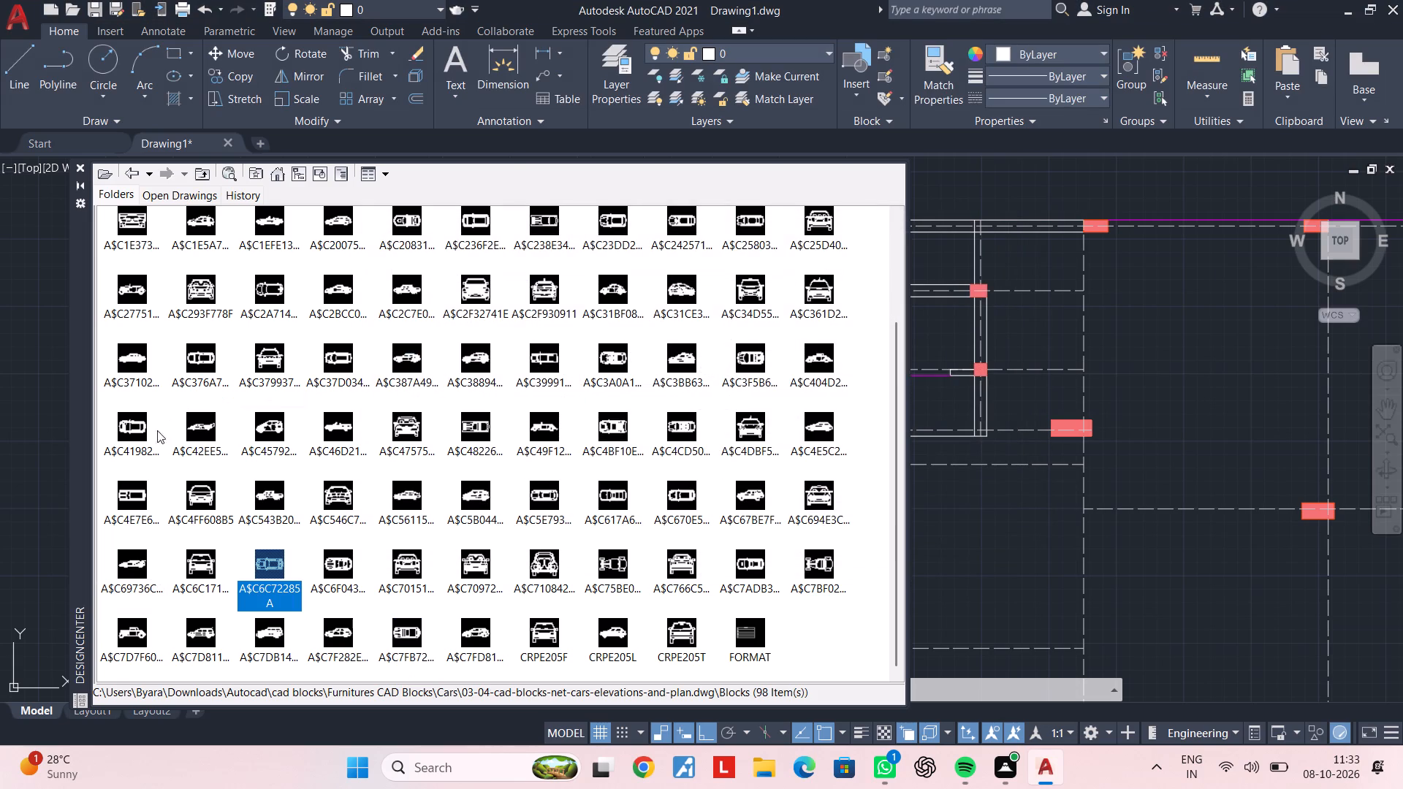
double_click(133, 490)
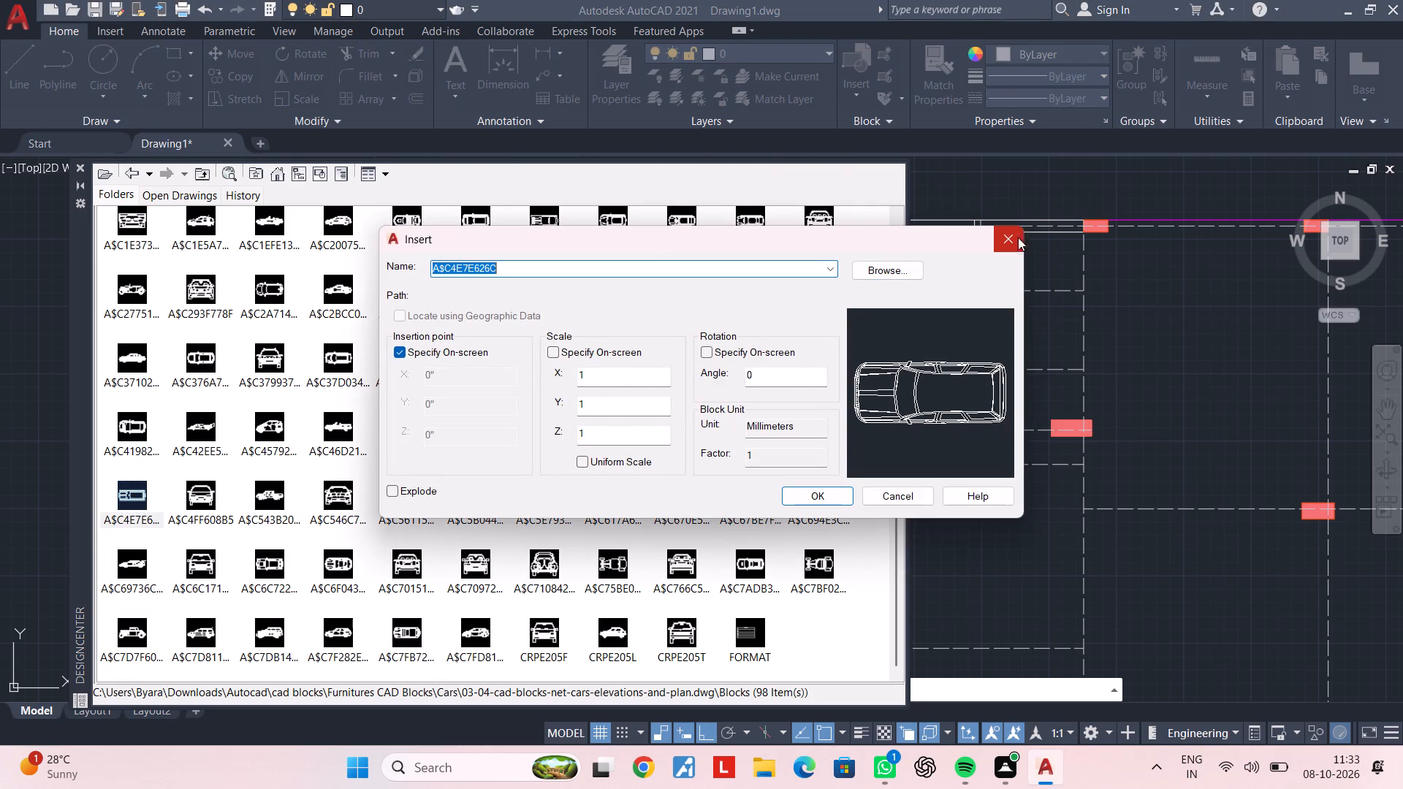
left_click(1010, 231)
double_click(134, 418)
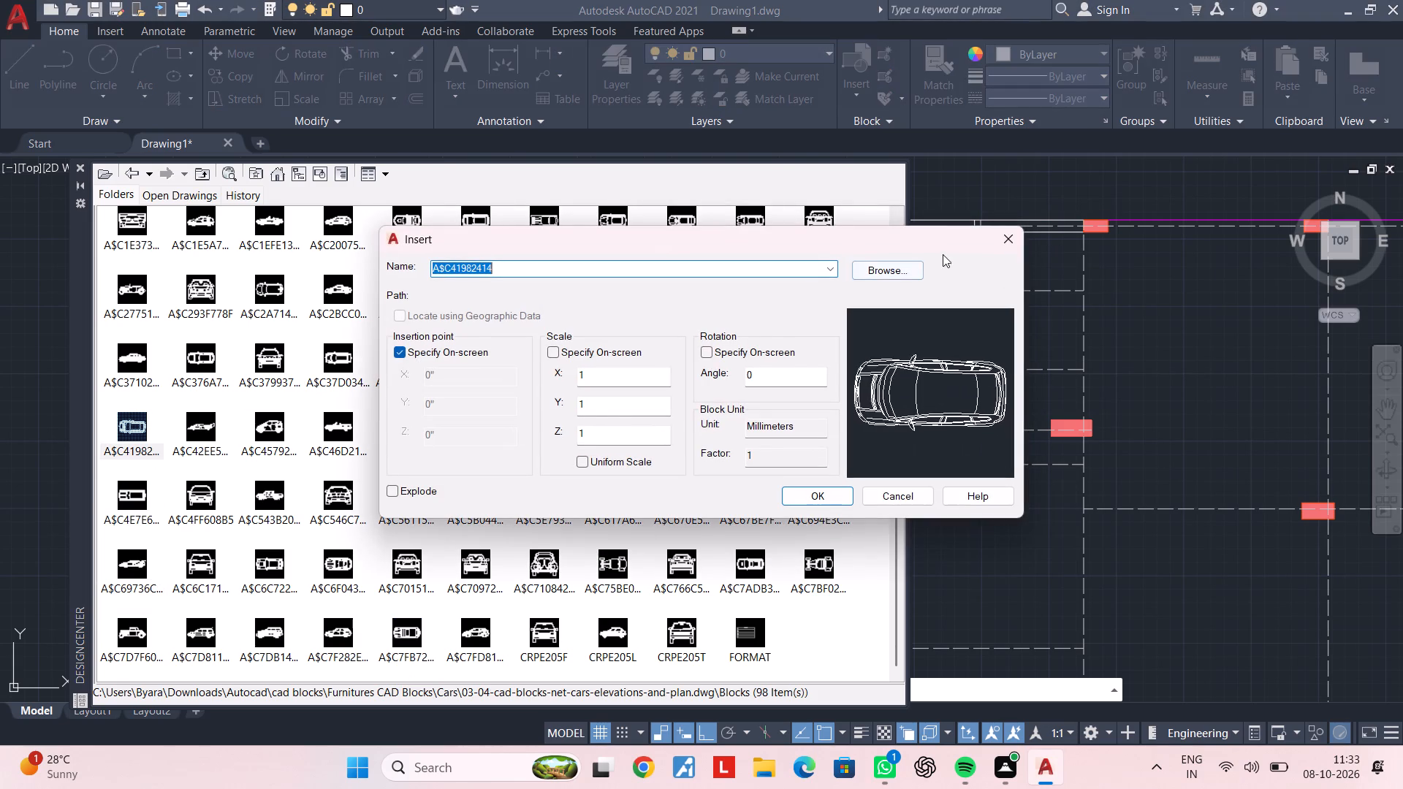
left_click(1004, 244)
double_click(202, 358)
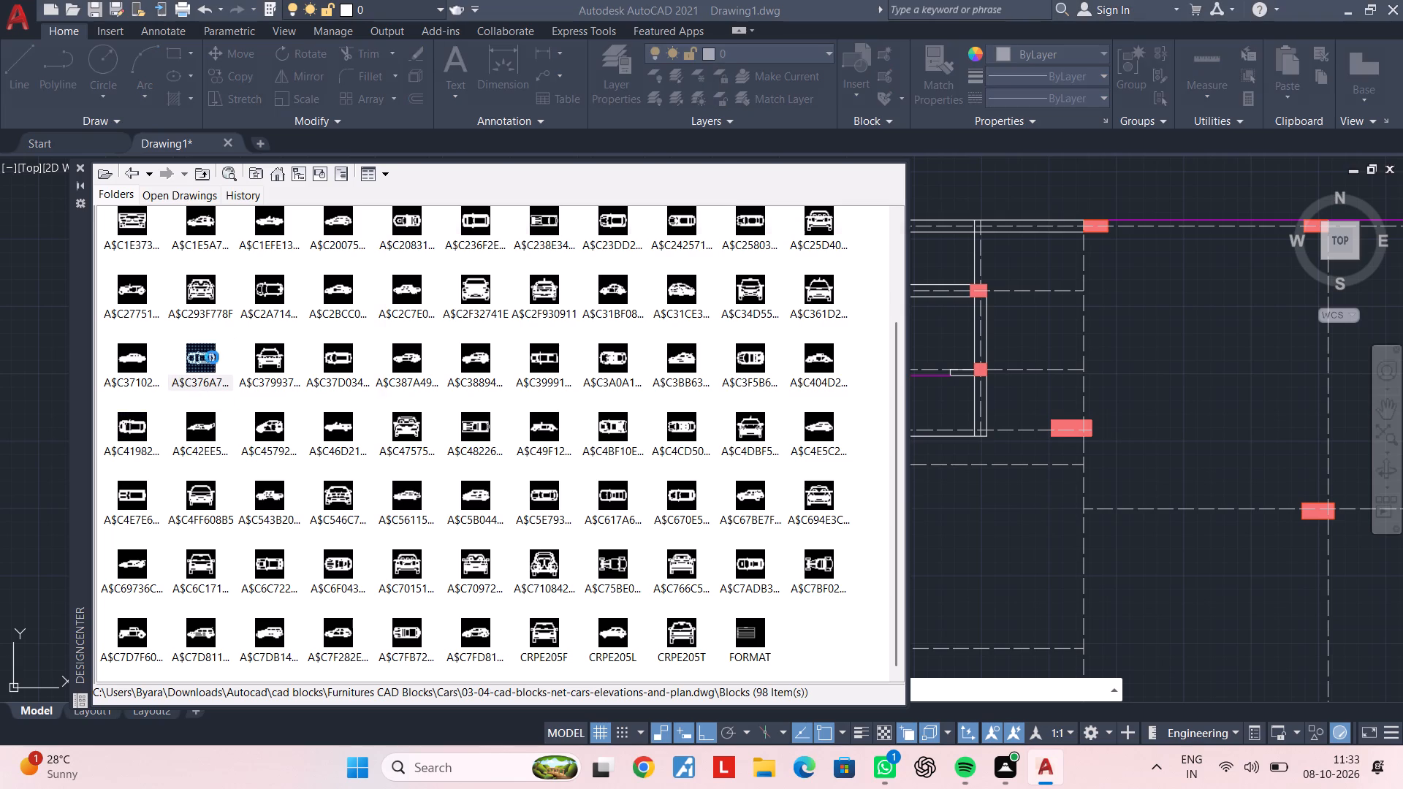
left_click(1008, 236)
Preview the plan-view car blocks A$C16AF6BCE, A$C16540AB1 and A$C1AFB6E19 without inserting them, and close DesignCenter.
scroll(431, 349, "up", 1)
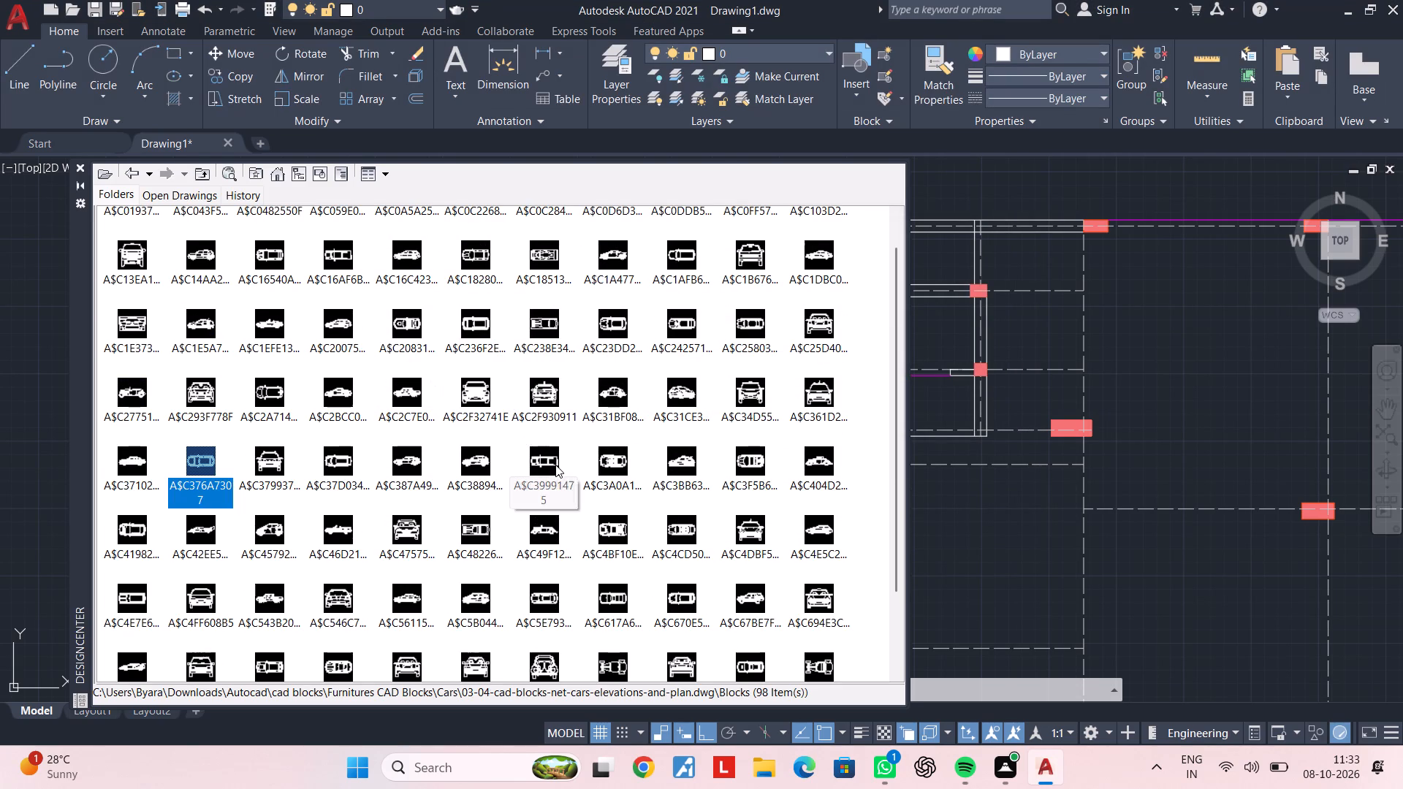
scroll(555, 465, "up", 1)
scroll(678, 465, "up", 1)
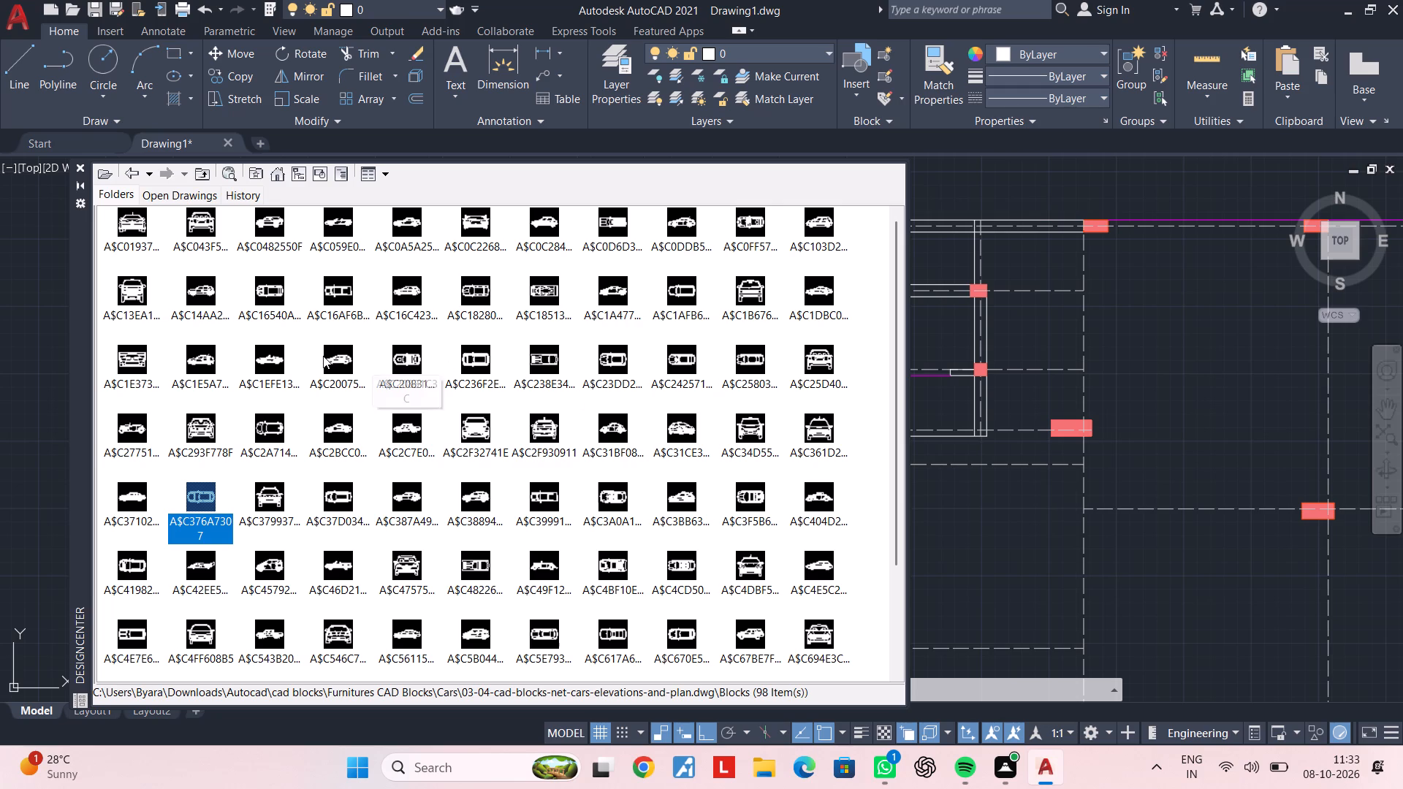
double_click(342, 291)
left_click(1008, 235)
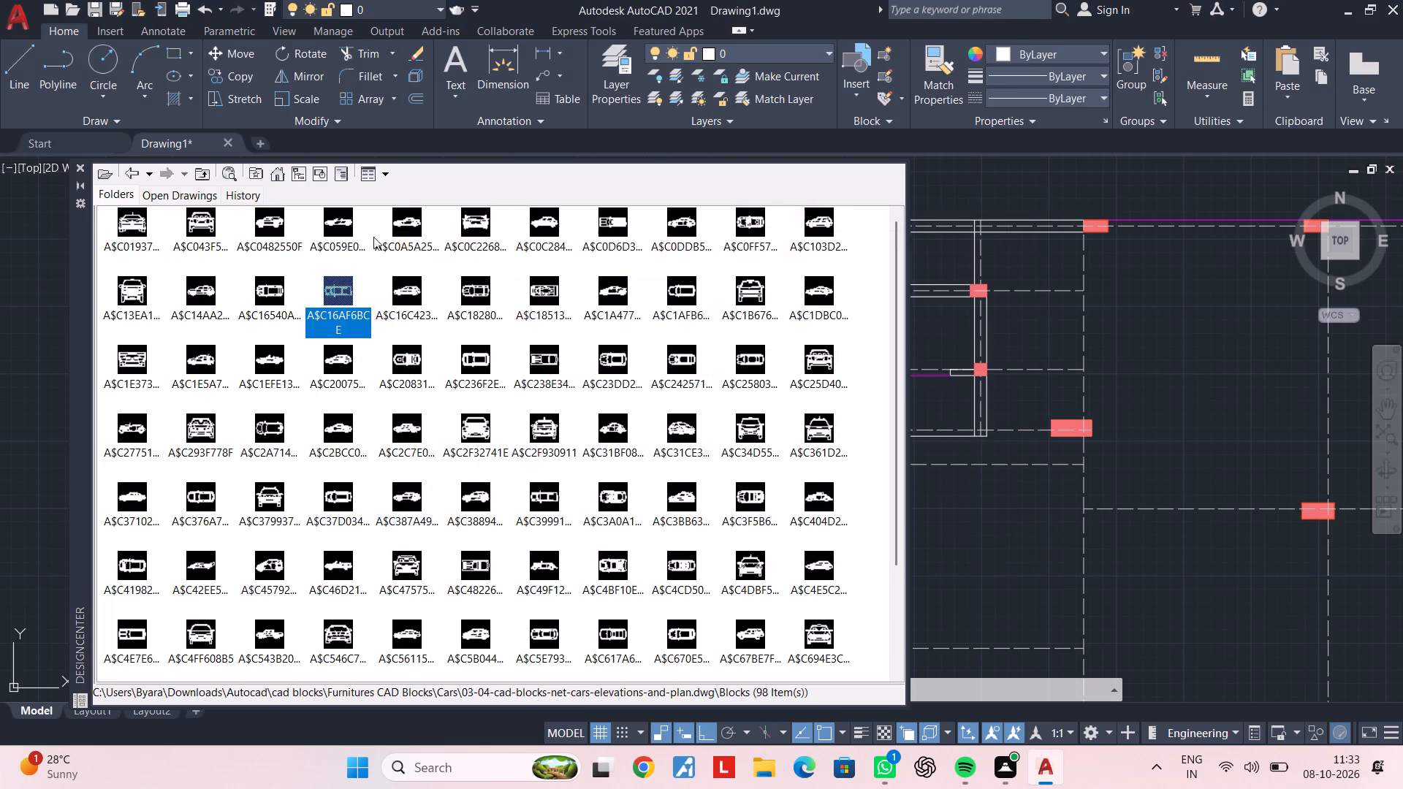
double_click(263, 285)
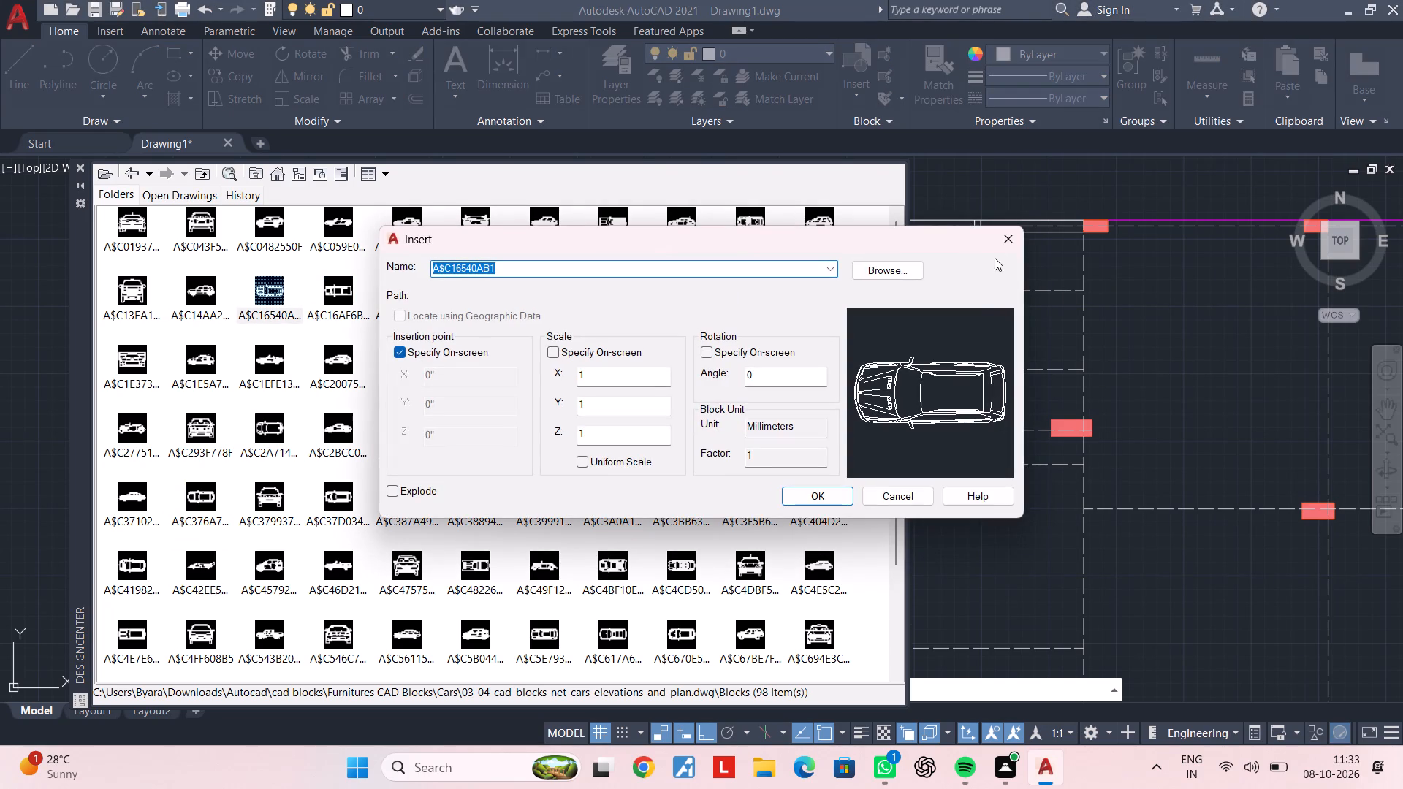
left_click(1007, 243)
double_click(691, 284)
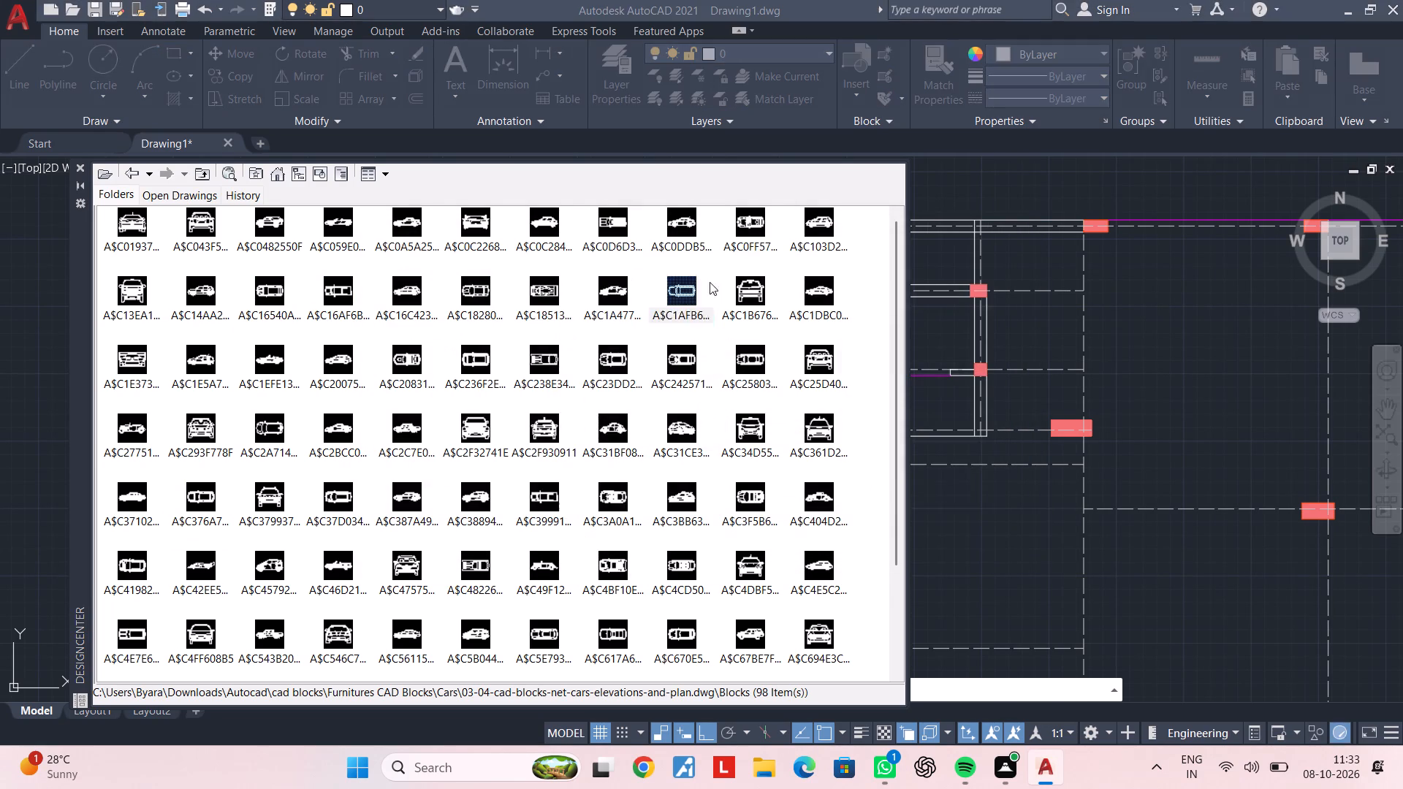
left_click(1017, 243)
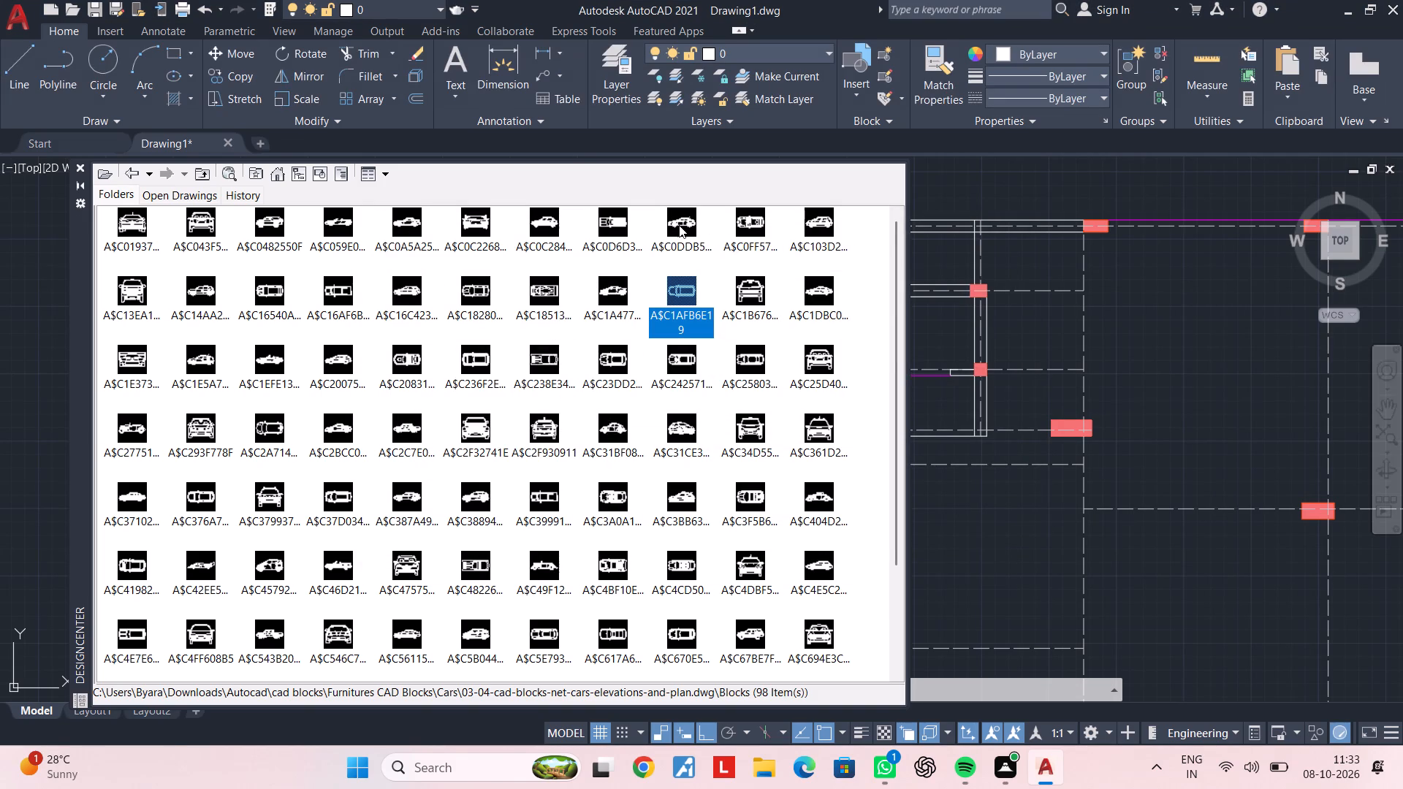
scroll(676, 225, "up", 1)
scroll(579, 218, "up", 2)
left_click(81, 164)
Insert the Vehicles - Imperial block from the Architectural tool palette in the empty area just north of the plan.
key("Escape")
key("Escape")
type("tp")
key("space")
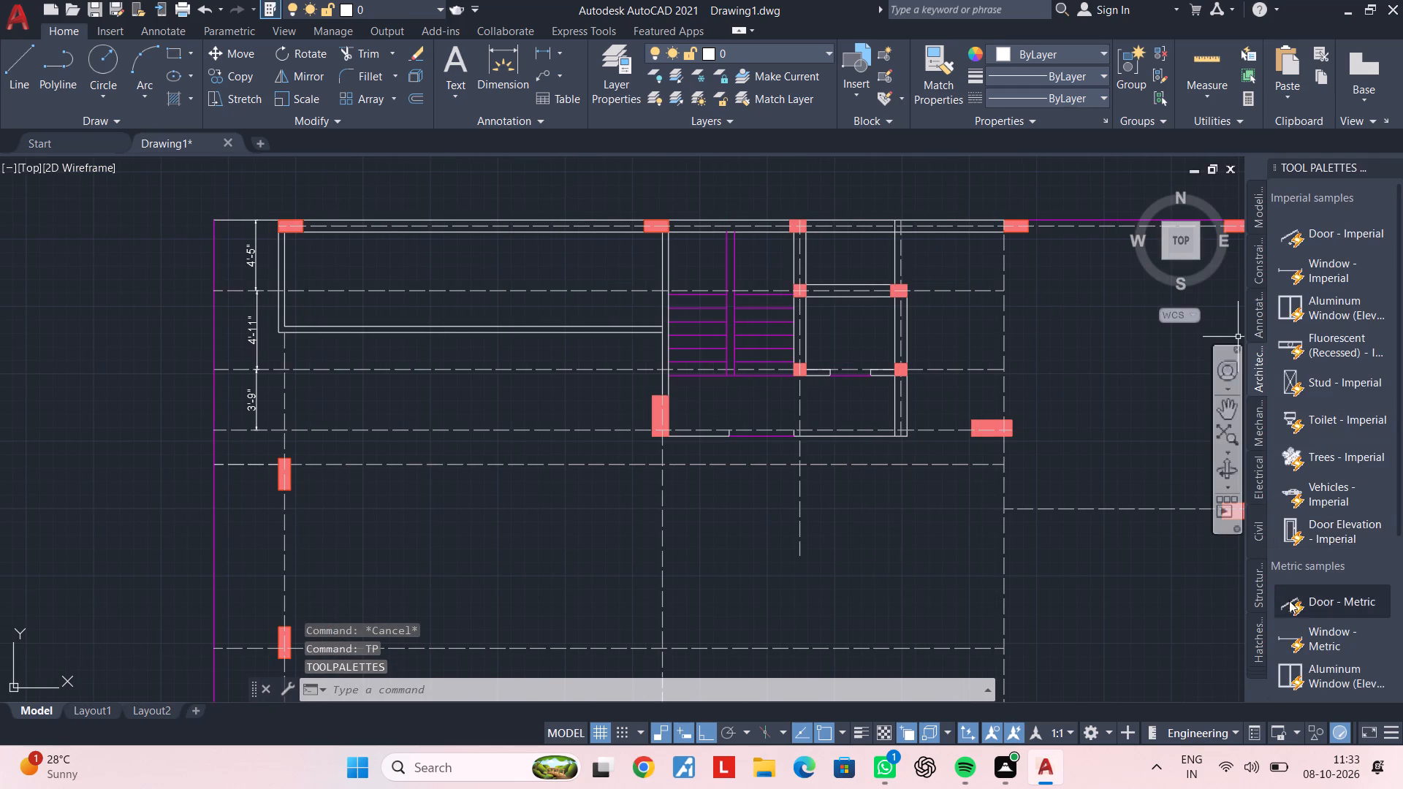
left_click(1319, 487)
scroll(932, 500, "down", 1)
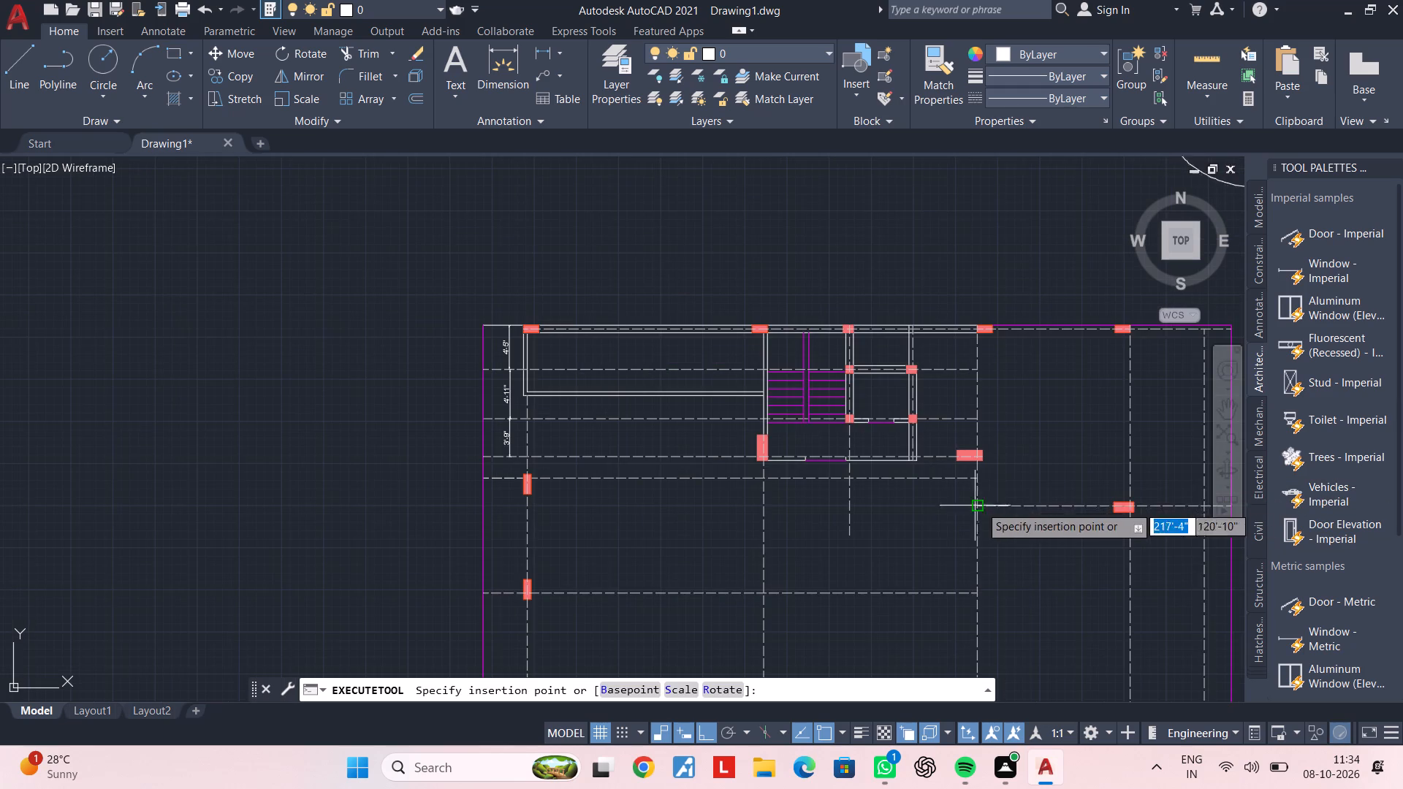
scroll(996, 476, "down", 3)
middle_click_drag(918, 419, 695, 450)
left_click(725, 416)
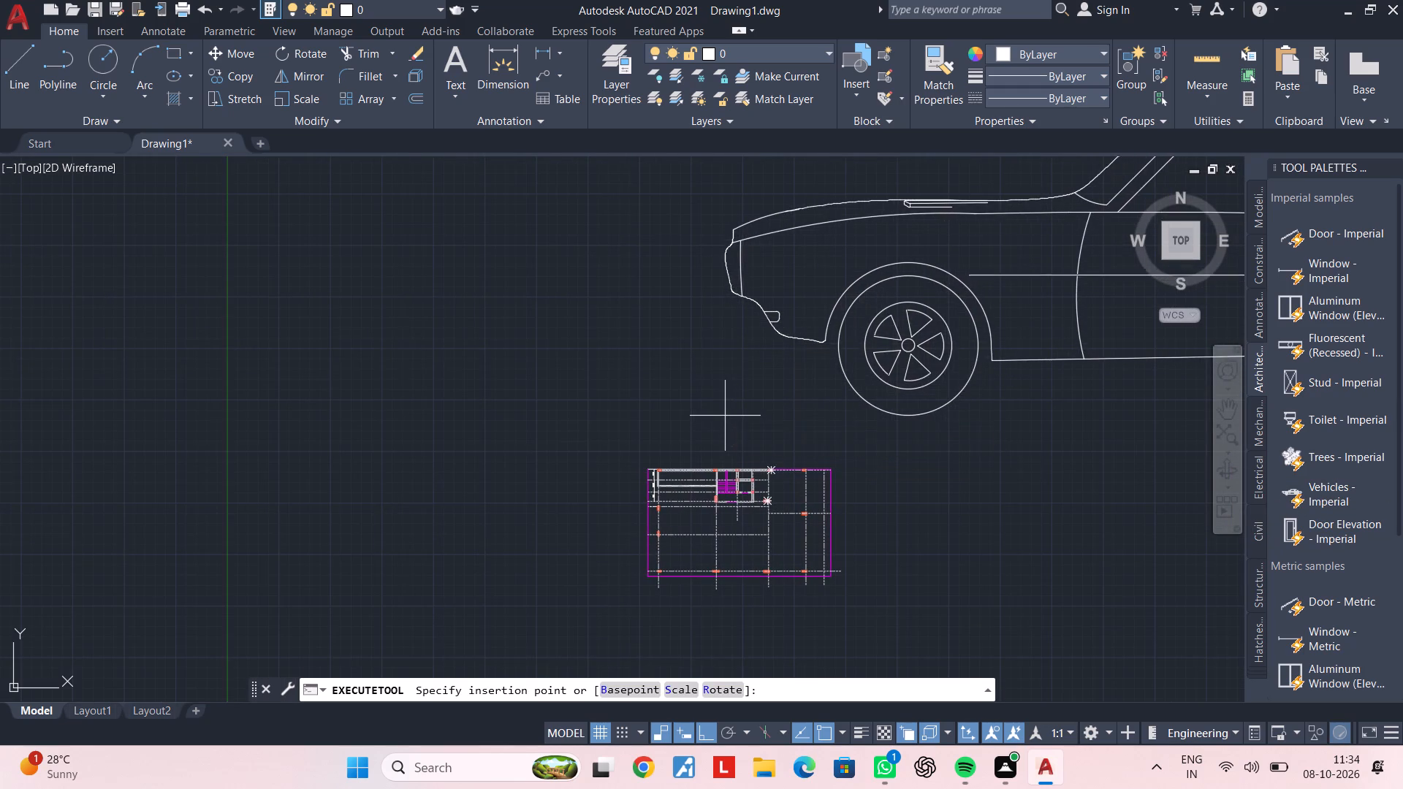
key("Escape")
middle_click_drag(986, 365, 664, 408)
key("Escape")
Scale the inserted side-view car down freehand from a base point near its front wheel, to roughly suit the plan's size.
left_click(675, 403)
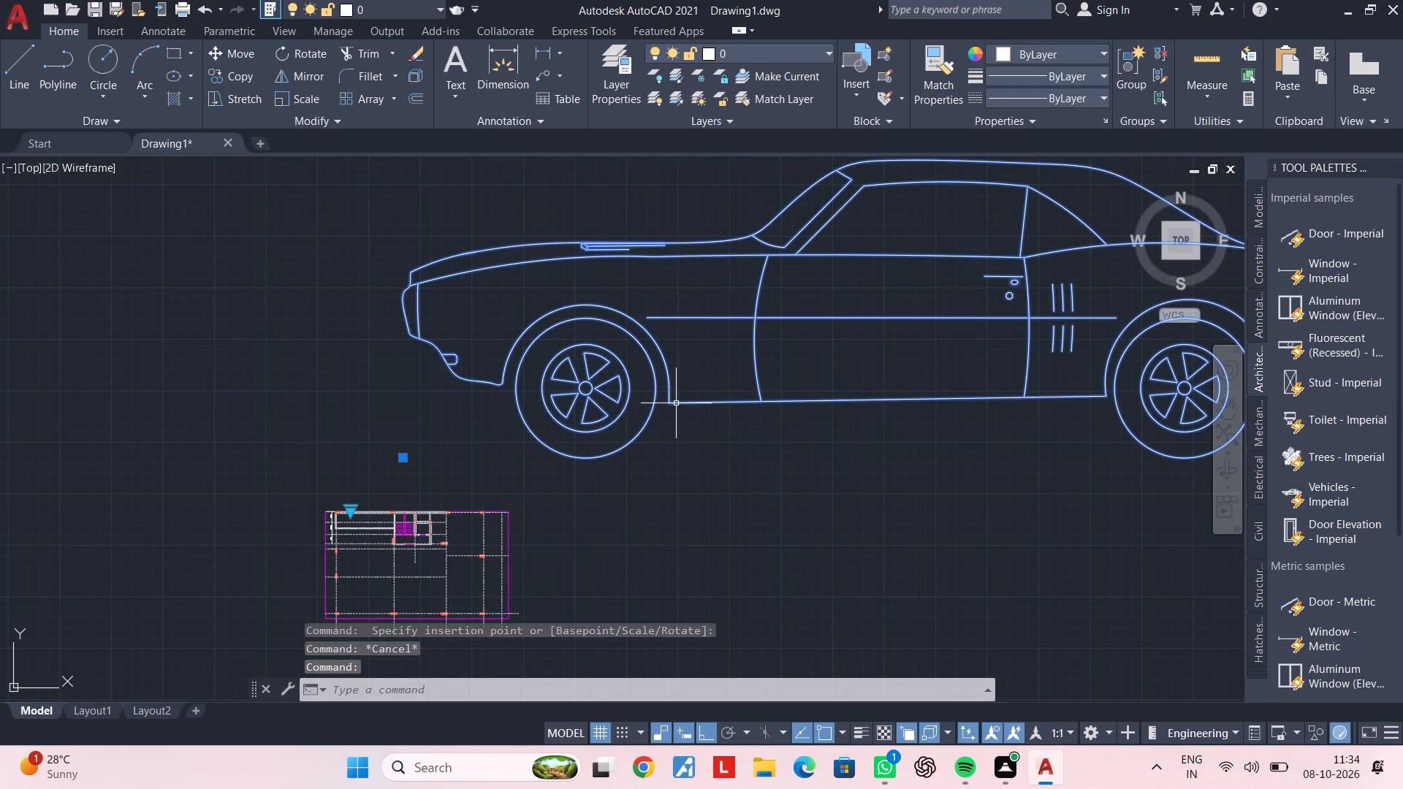
key("s")
key("c")
key("space")
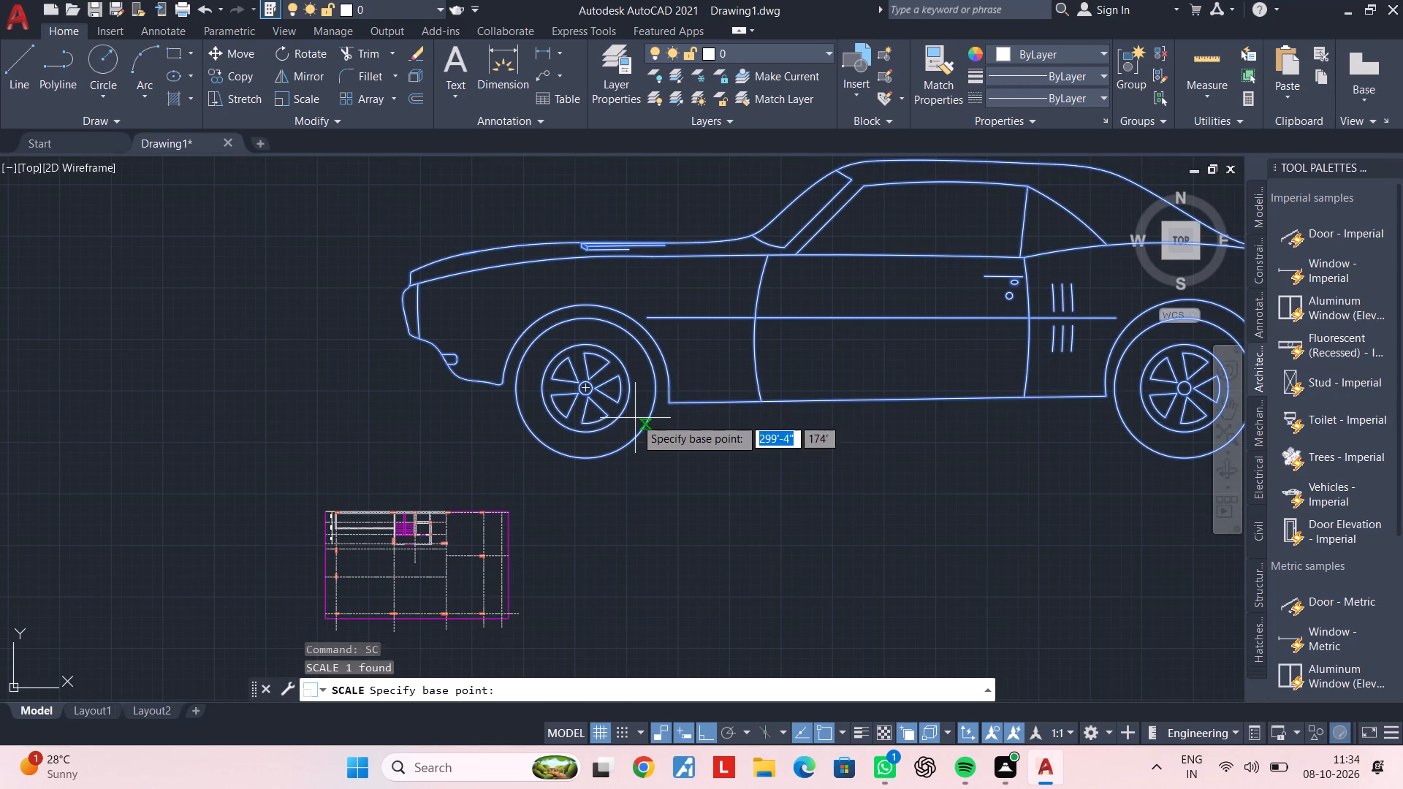
left_click(635, 419)
left_click(662, 435)
scroll(662, 435, "up", 2)
middle_click_drag(680, 417, 845, 365)
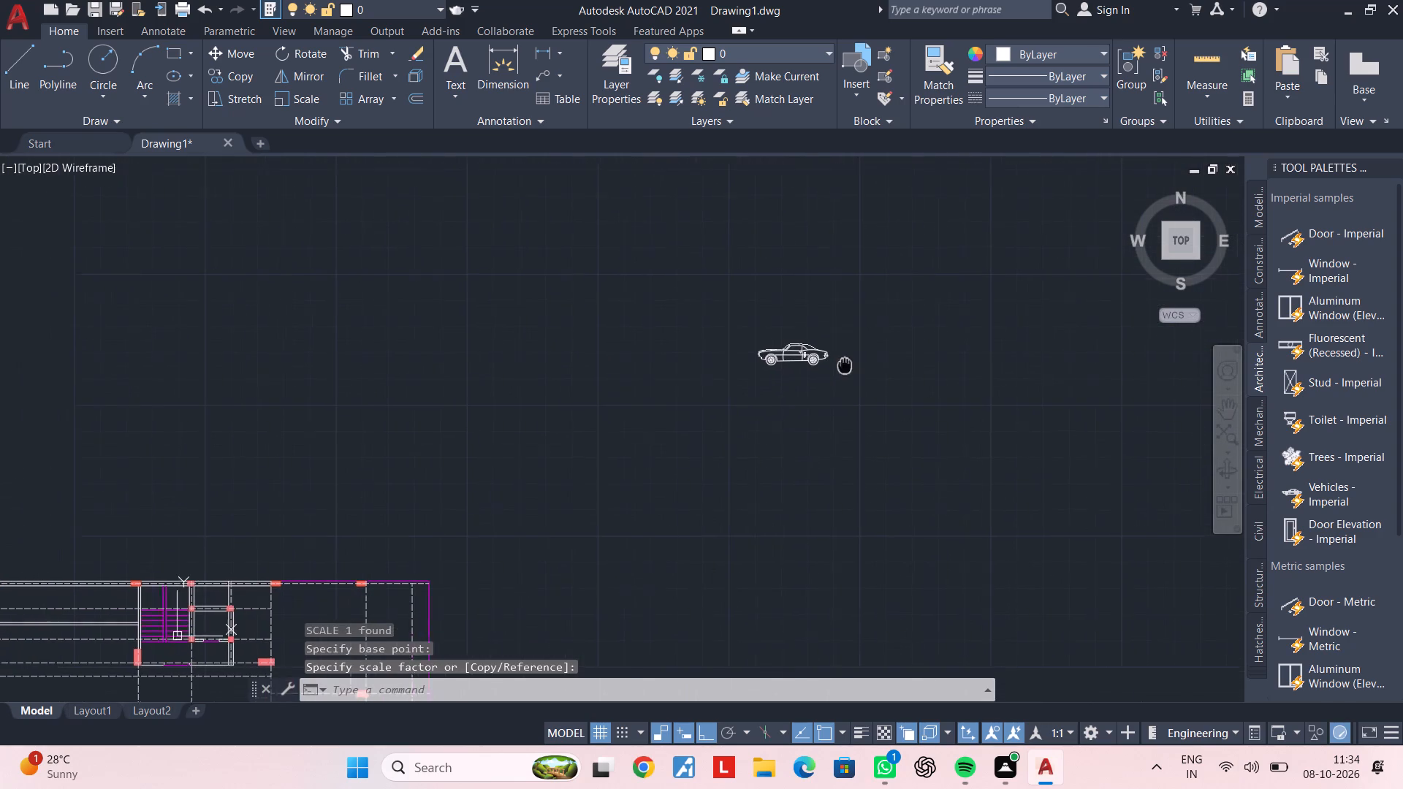
middle_click_drag(845, 365, 845, 365)
key("Escape")
Try the vehicle block's Truck (Top) view, and set its visibility to Sports Car (Top).
left_click(802, 352)
scroll(760, 372, "up", 2)
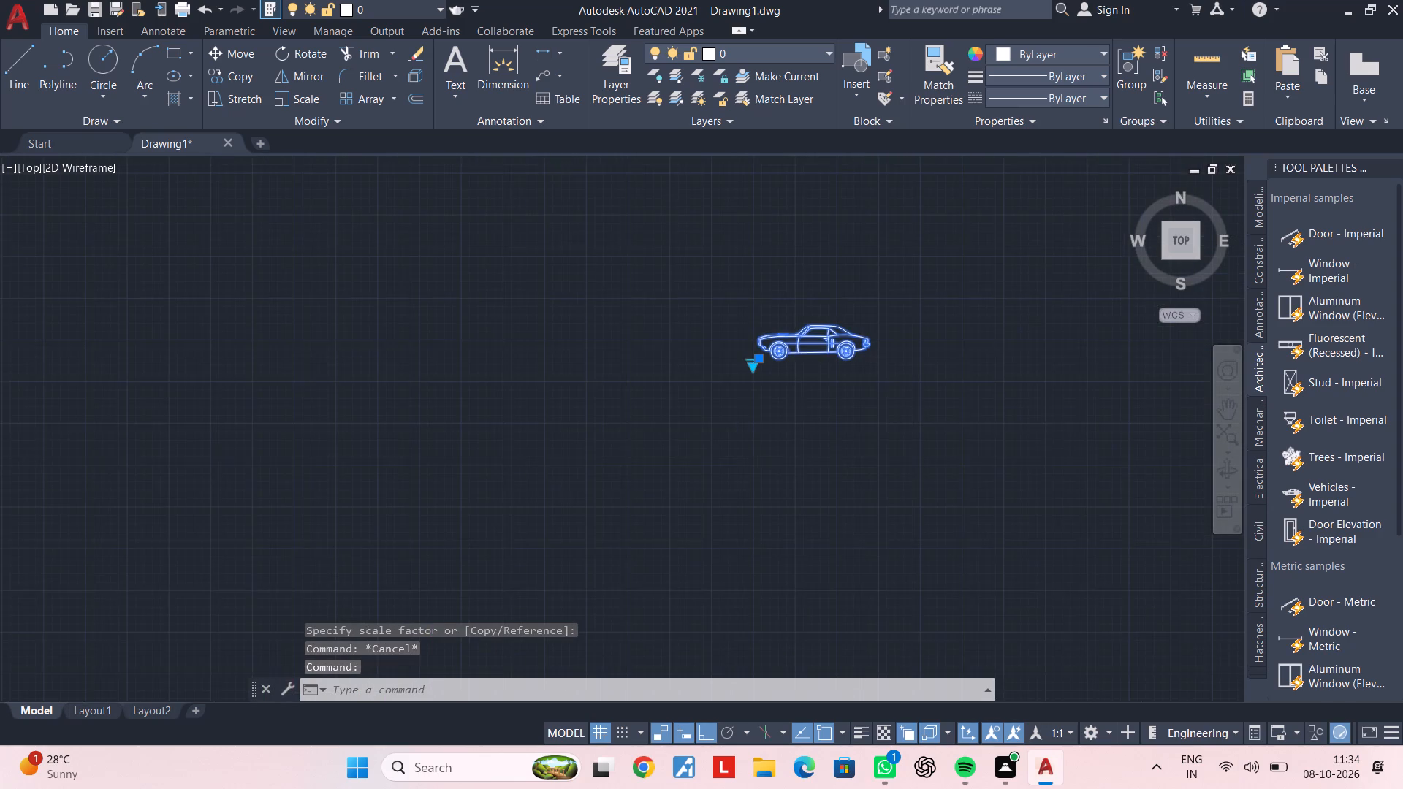
scroll(750, 367, "up", 3)
left_click(721, 338)
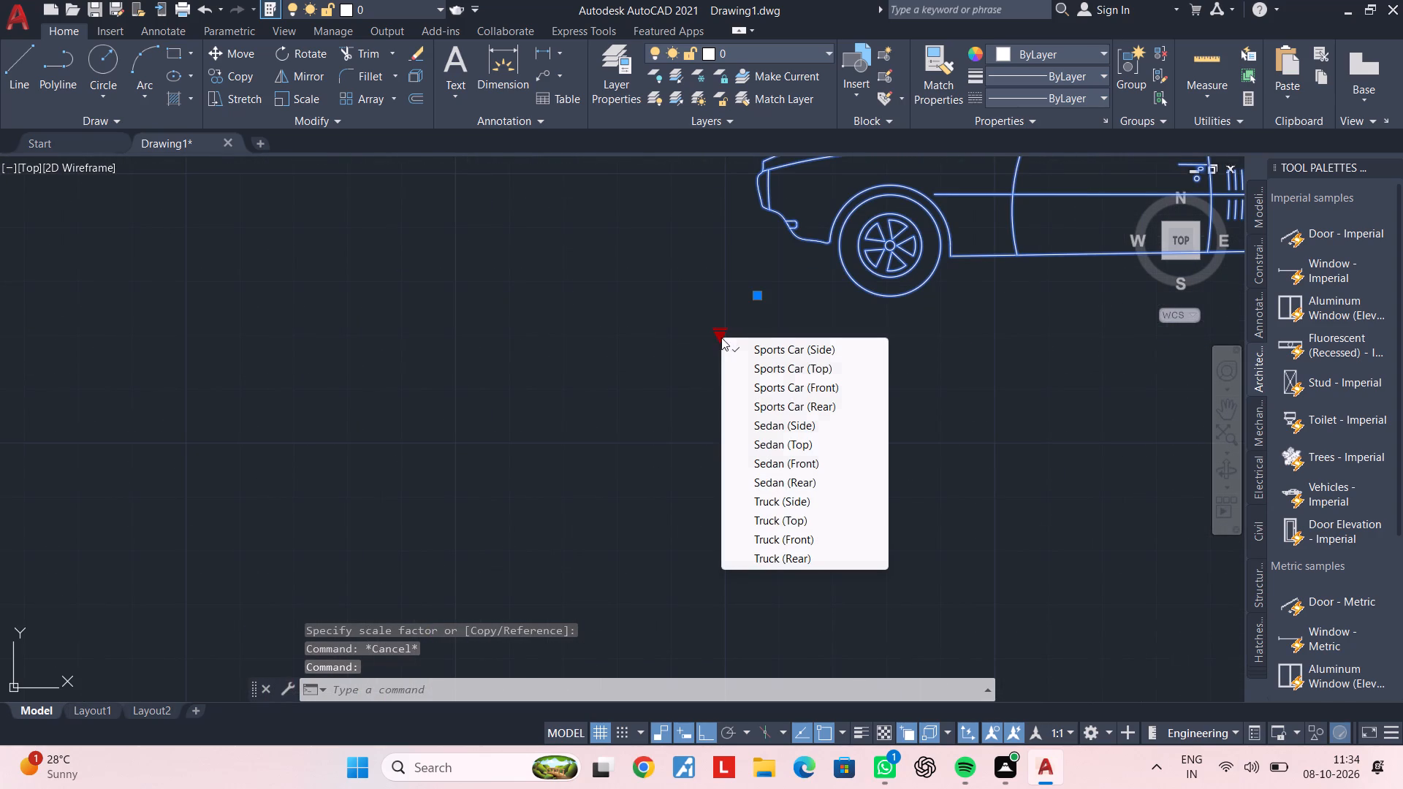
left_click(799, 517)
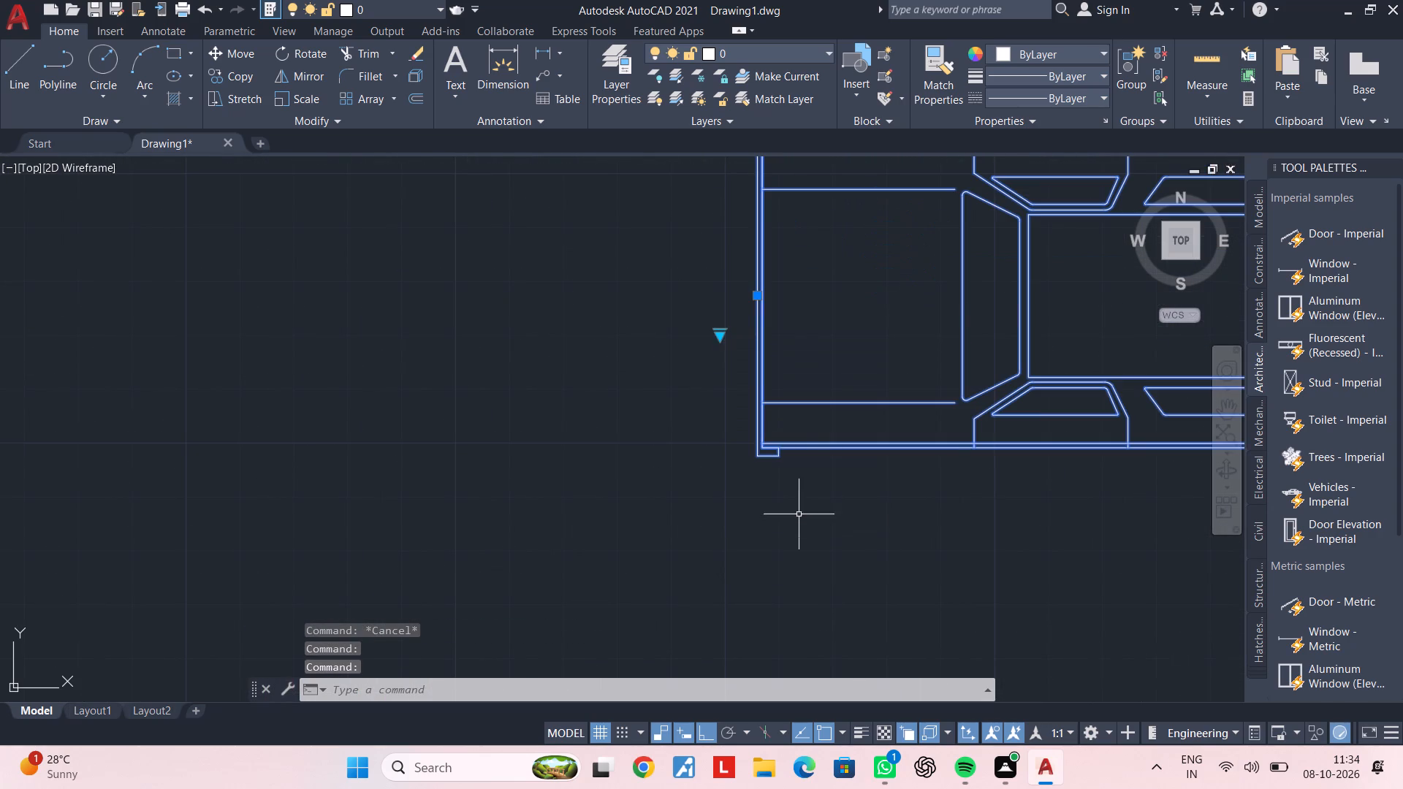
left_click(720, 335)
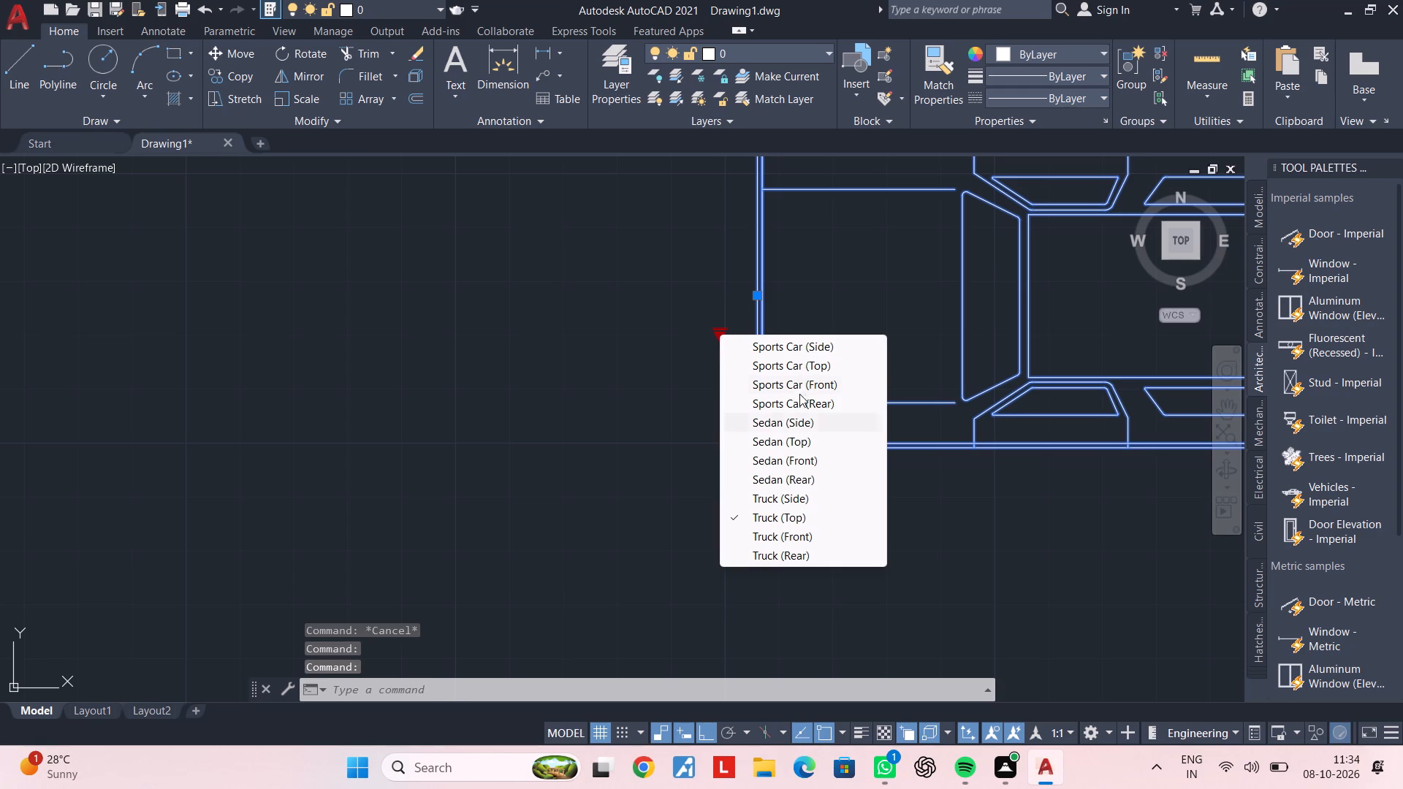
left_click(807, 365)
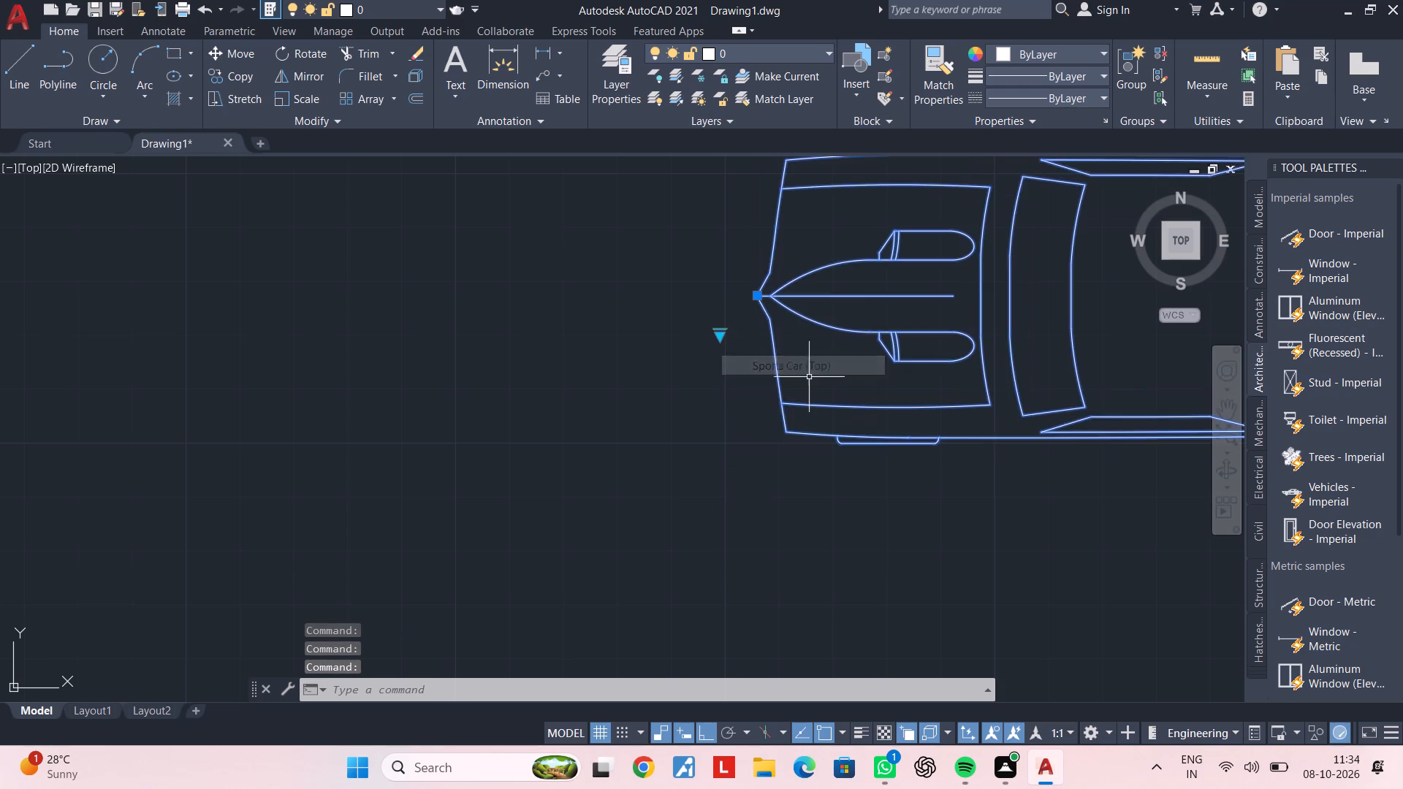
scroll(814, 383, "down", 3)
middle_click_drag(867, 396, 732, 435)
key("Escape")
key("Escape")
key("Escape")
Move the sports car into the plan with Ortho off, placing it just east of and between the two western columns.
scroll(802, 406, "down", 1)
middle_click_drag(802, 408, 798, 417)
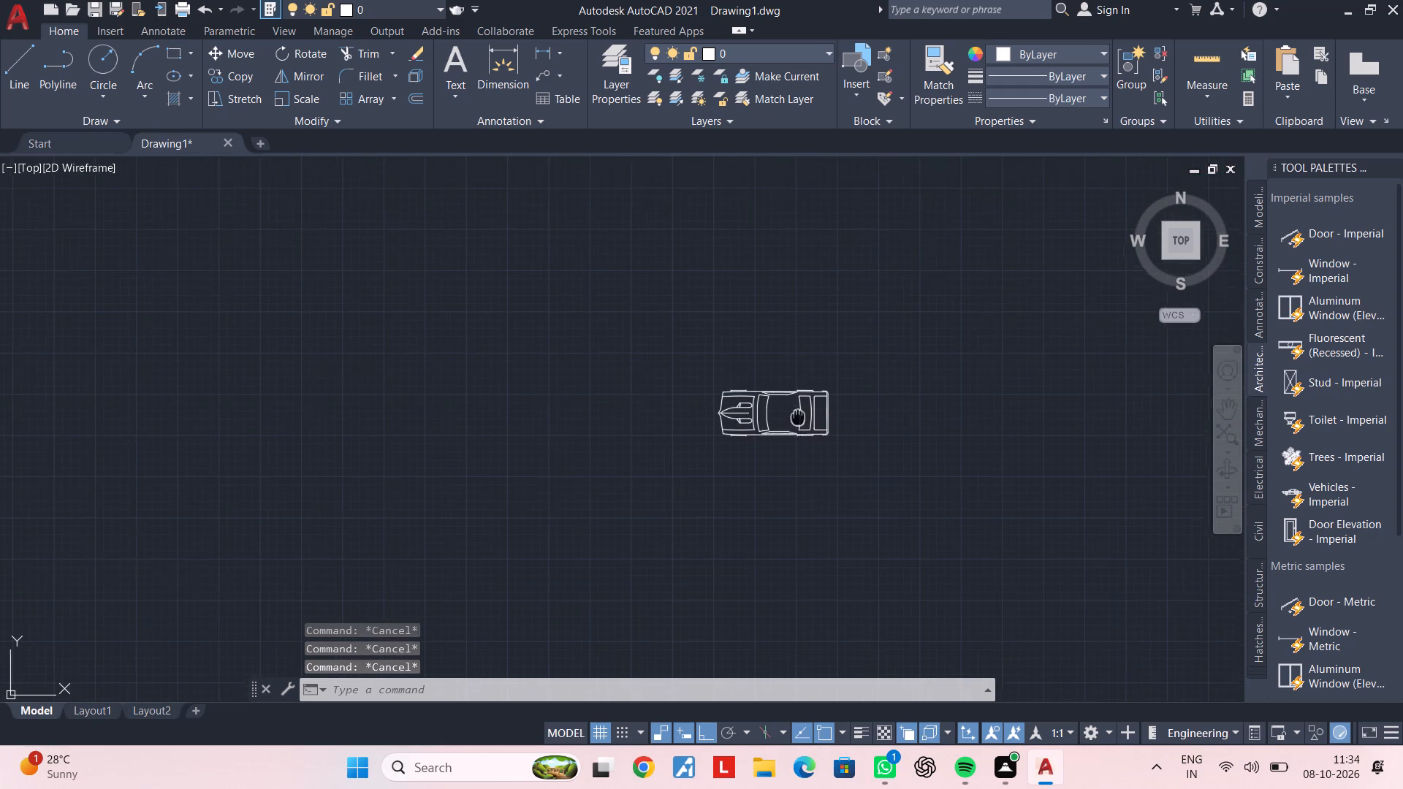
middle_click_drag(798, 417, 806, 416)
key("Escape")
key("Escape")
left_click(862, 368)
left_click(767, 443)
type("m")
key("space")
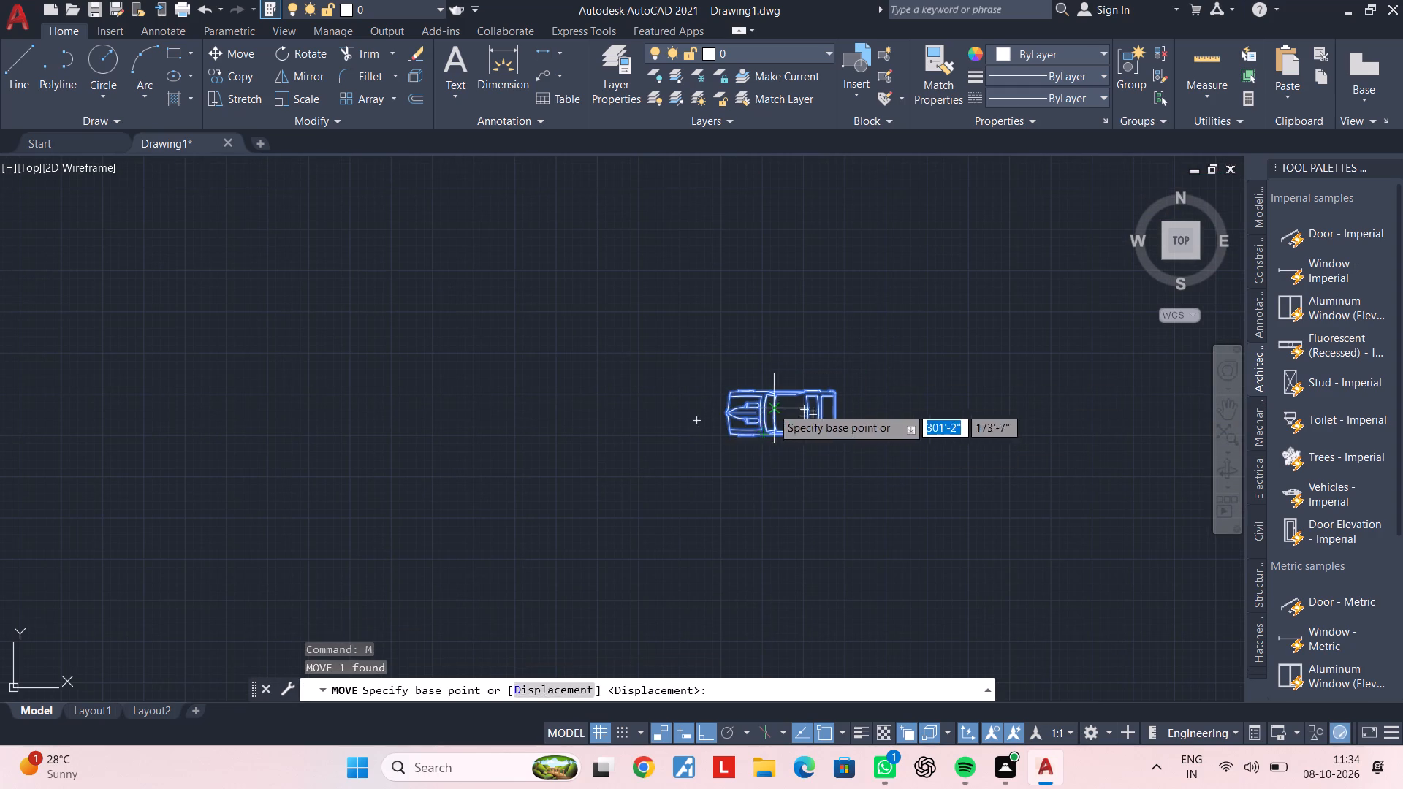
left_click(772, 407)
scroll(591, 519, "down", 1)
middle_click_drag(591, 519, 727, 340)
middle_click_drag(636, 479, 748, 383)
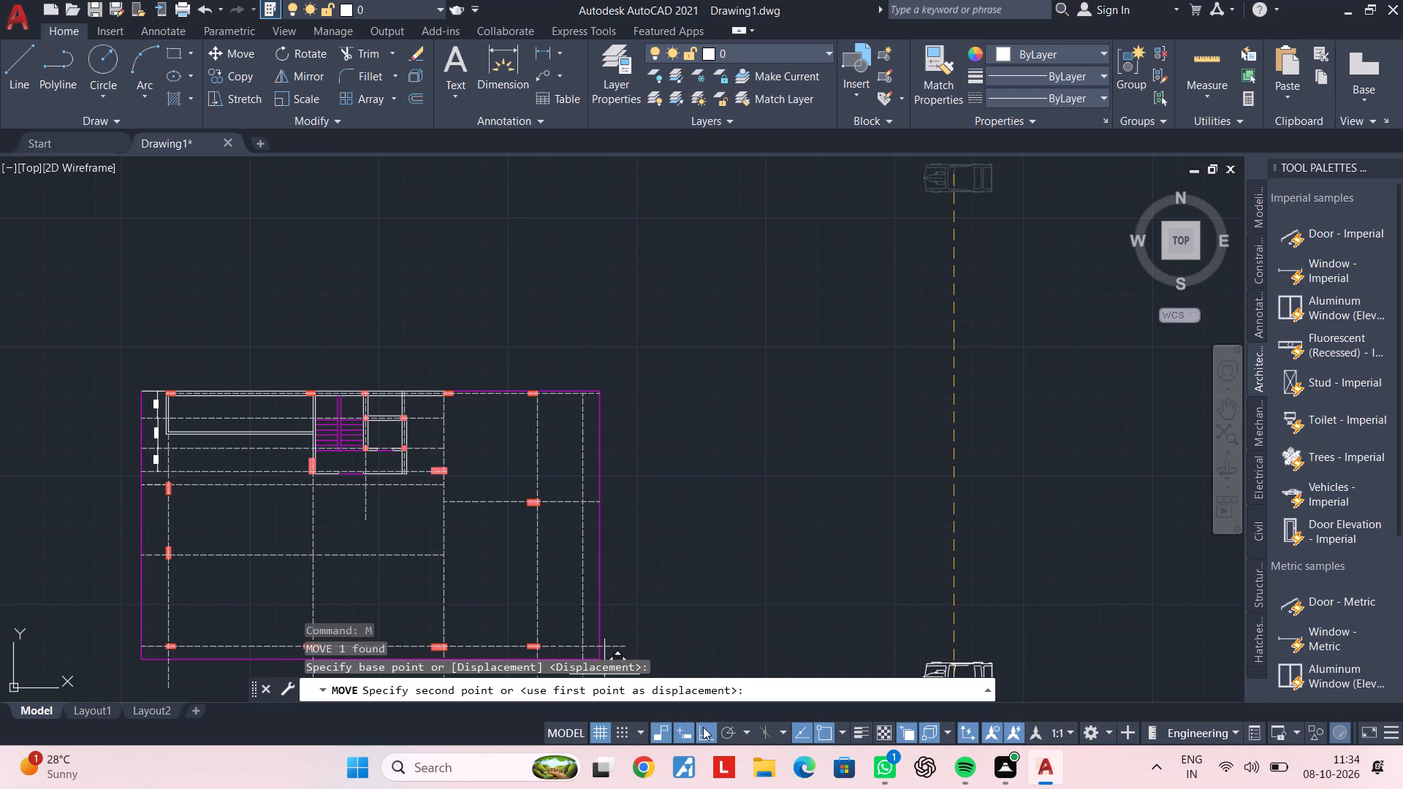
left_click(704, 728)
middle_click_drag(467, 522, 725, 476)
scroll(578, 470, "up", 2)
middle_click_drag(543, 495, 975, 527)
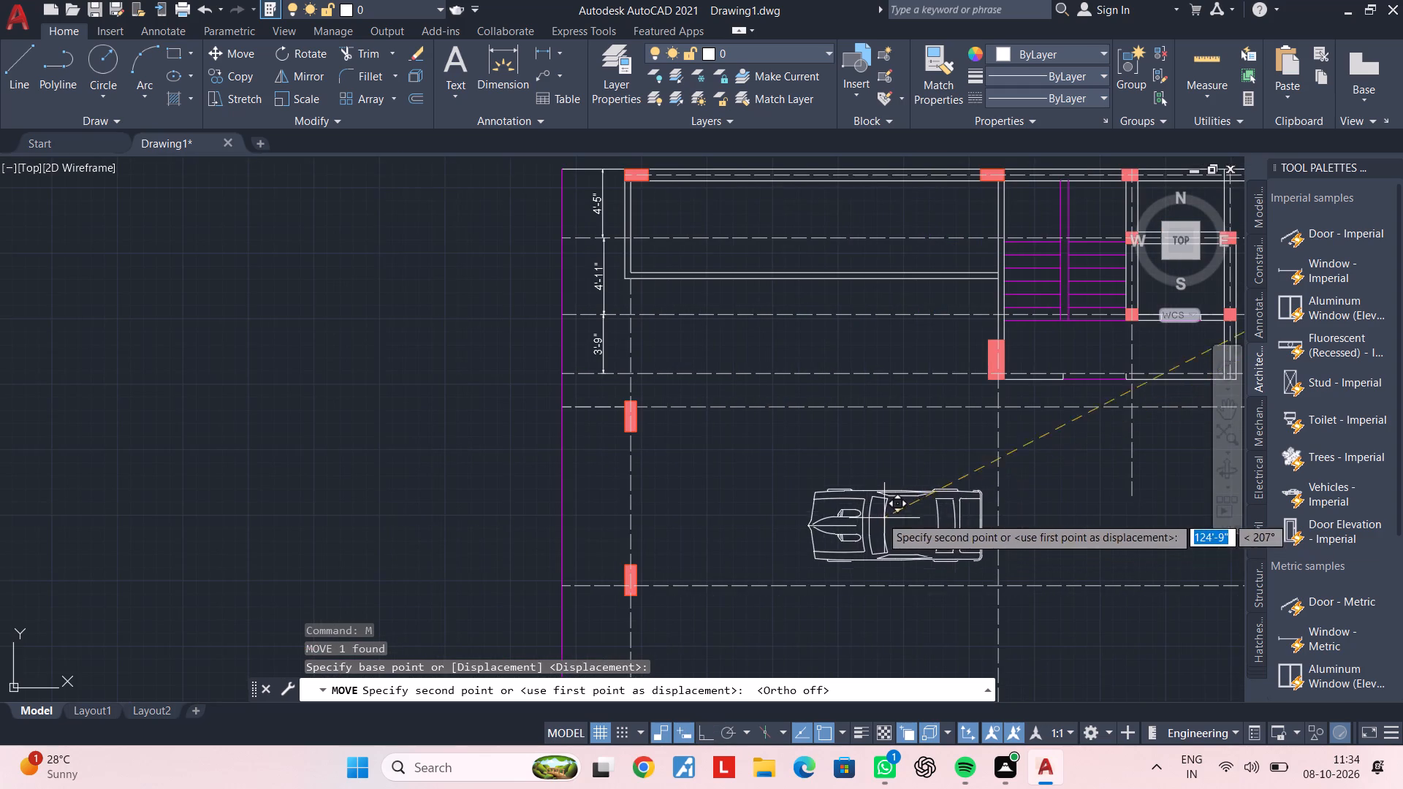
middle_click_drag(851, 514, 1025, 491)
middle_click_drag(945, 456, 779, 490)
left_click(748, 478)
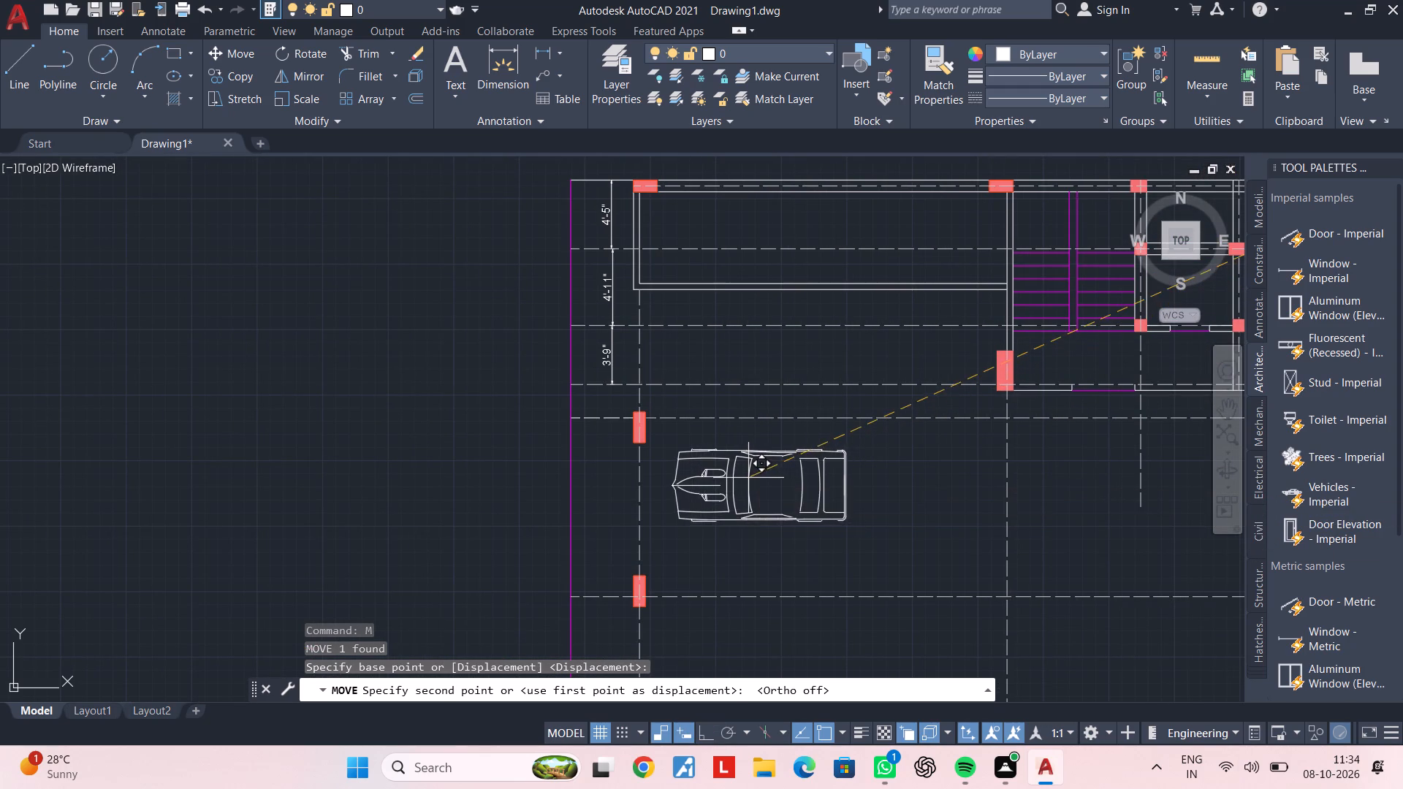
key("Escape")
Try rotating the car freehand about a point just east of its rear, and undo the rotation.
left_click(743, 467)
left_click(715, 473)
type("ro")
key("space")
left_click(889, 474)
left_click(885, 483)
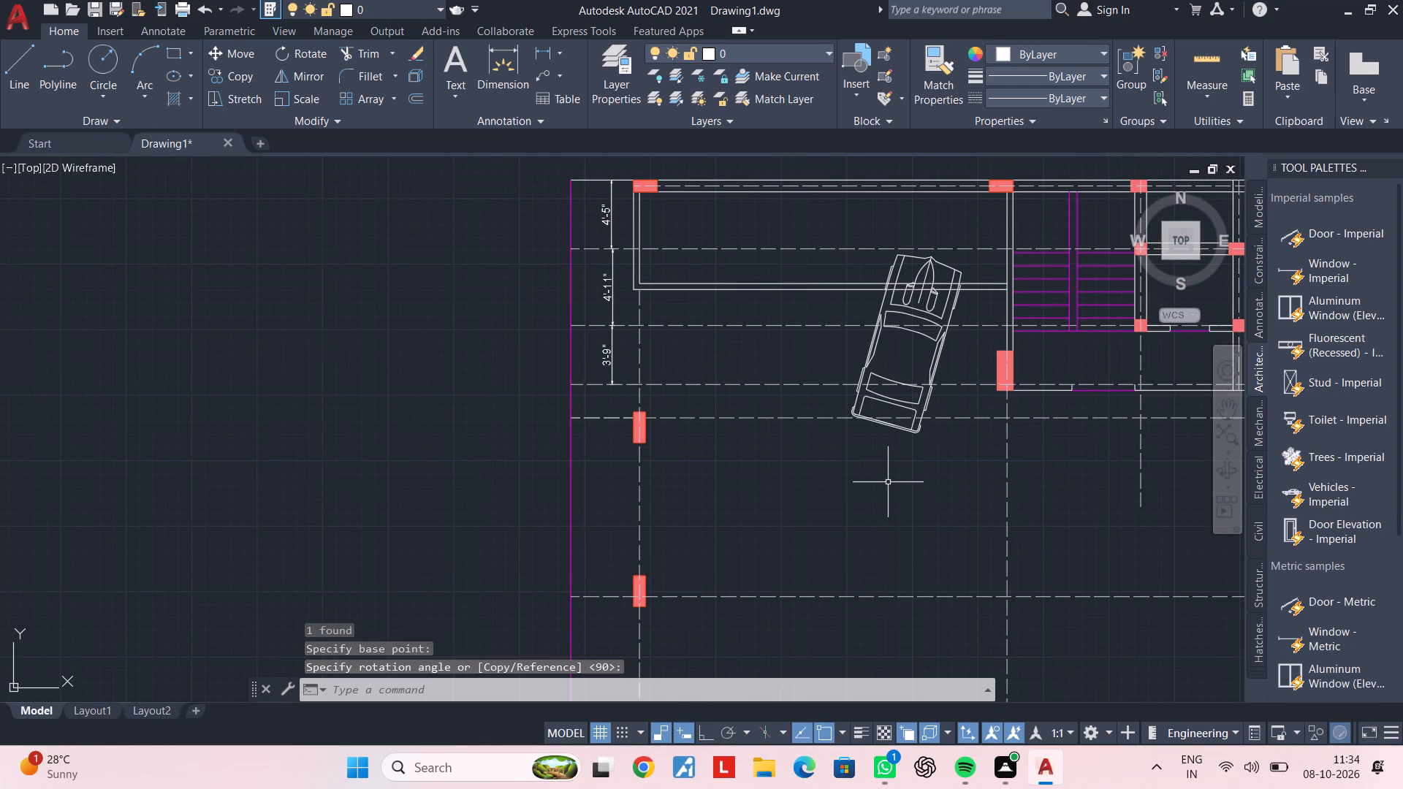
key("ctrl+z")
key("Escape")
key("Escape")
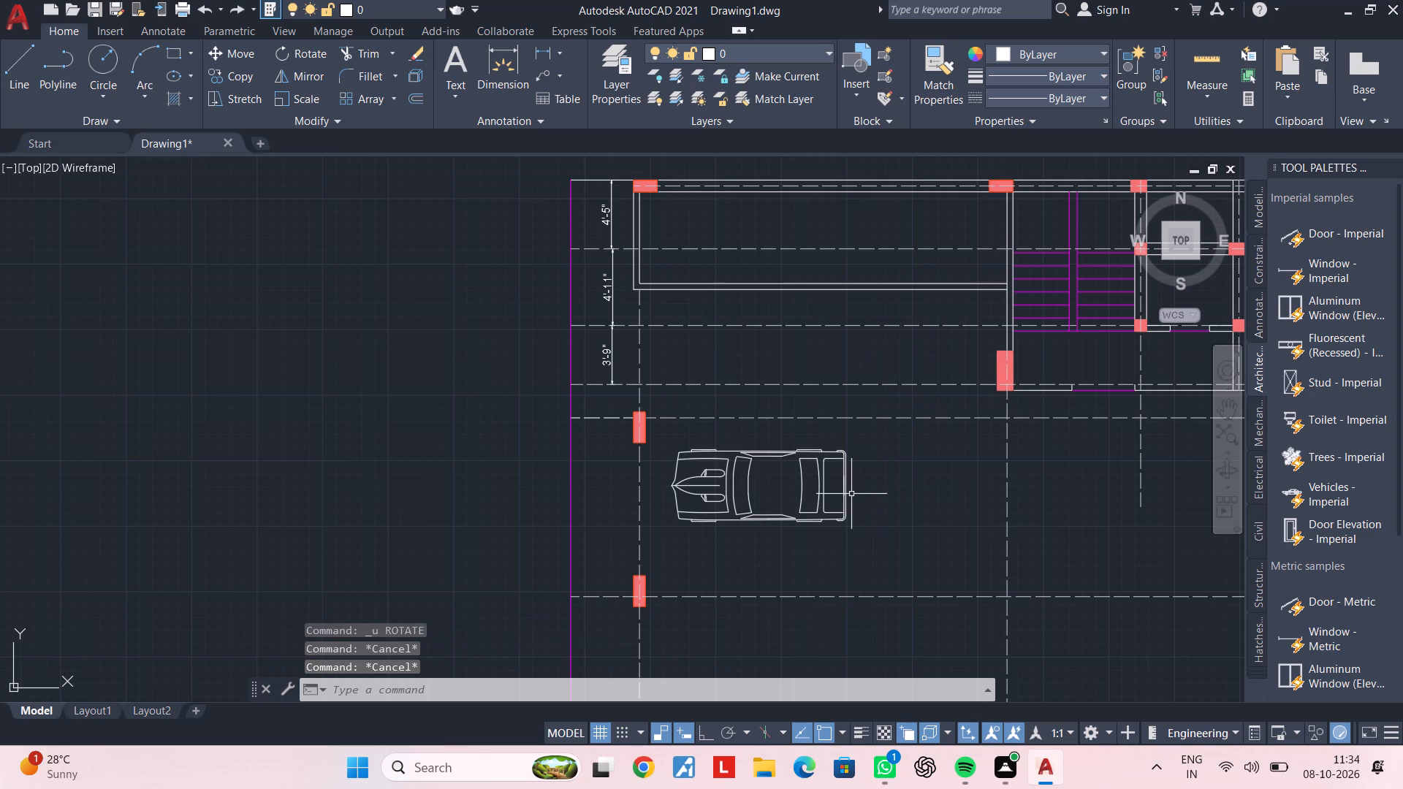
Rotate the car to face north about a point east of its rear, using Ortho at 270°.
left_click(841, 495)
left_click(807, 496)
key("r")
type("o")
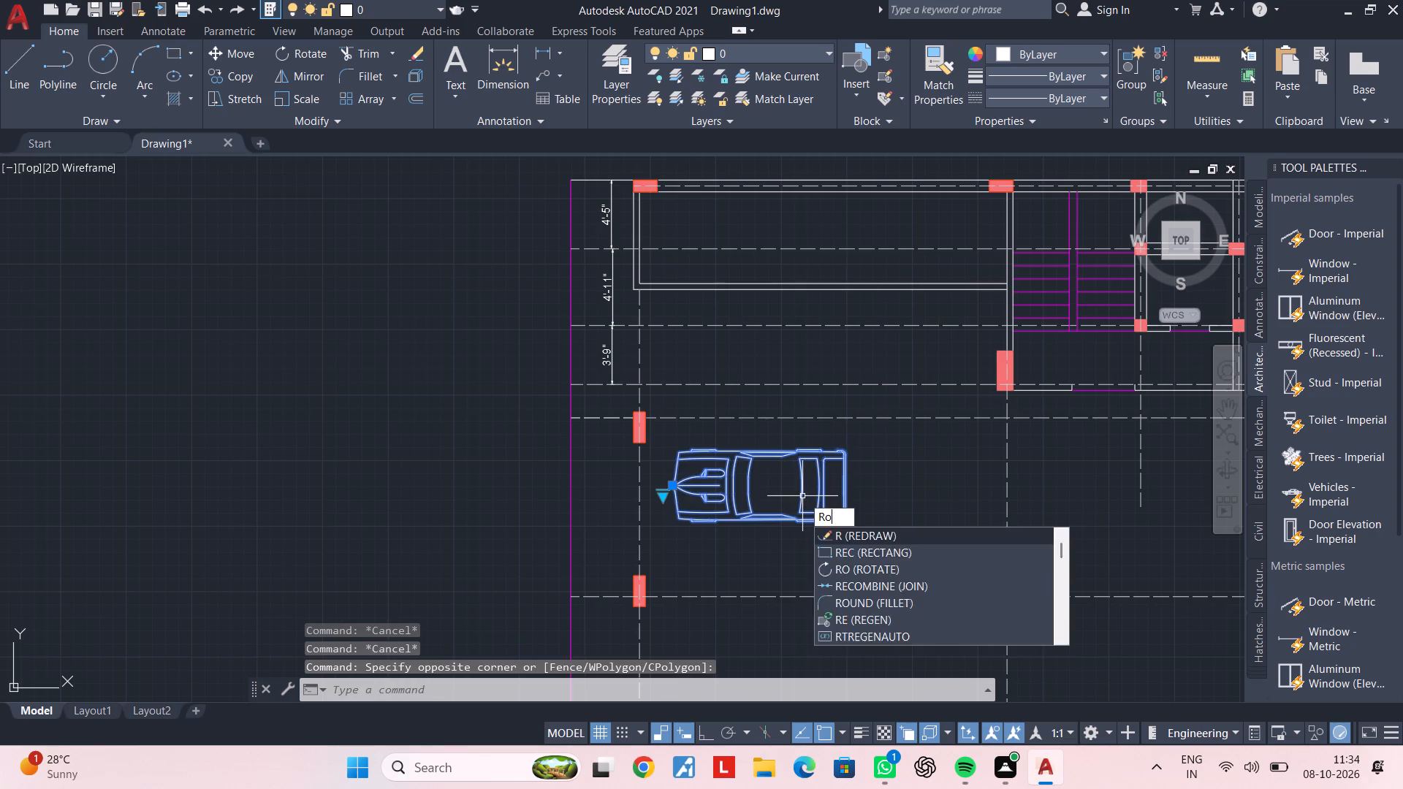
key("space")
left_click(914, 489)
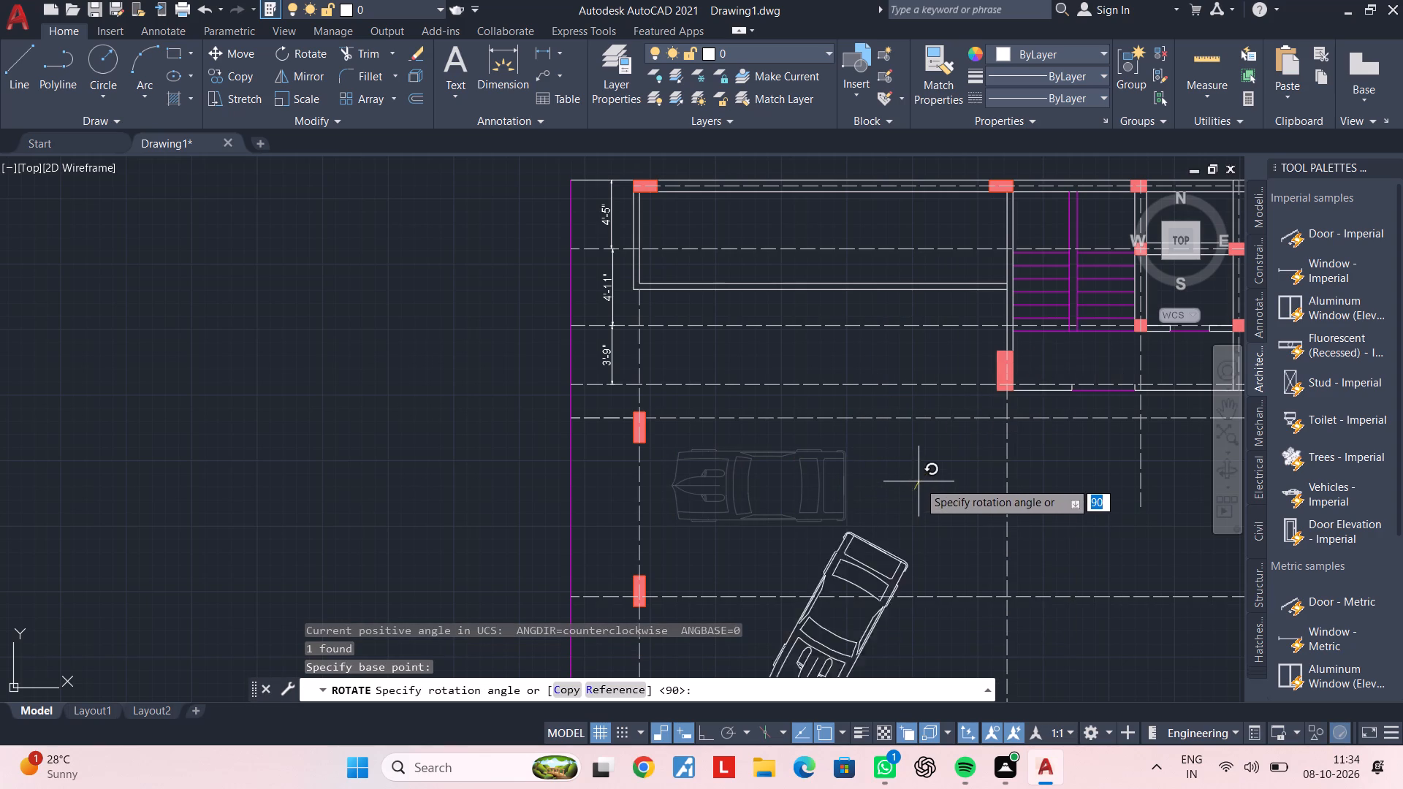
left_click(701, 731)
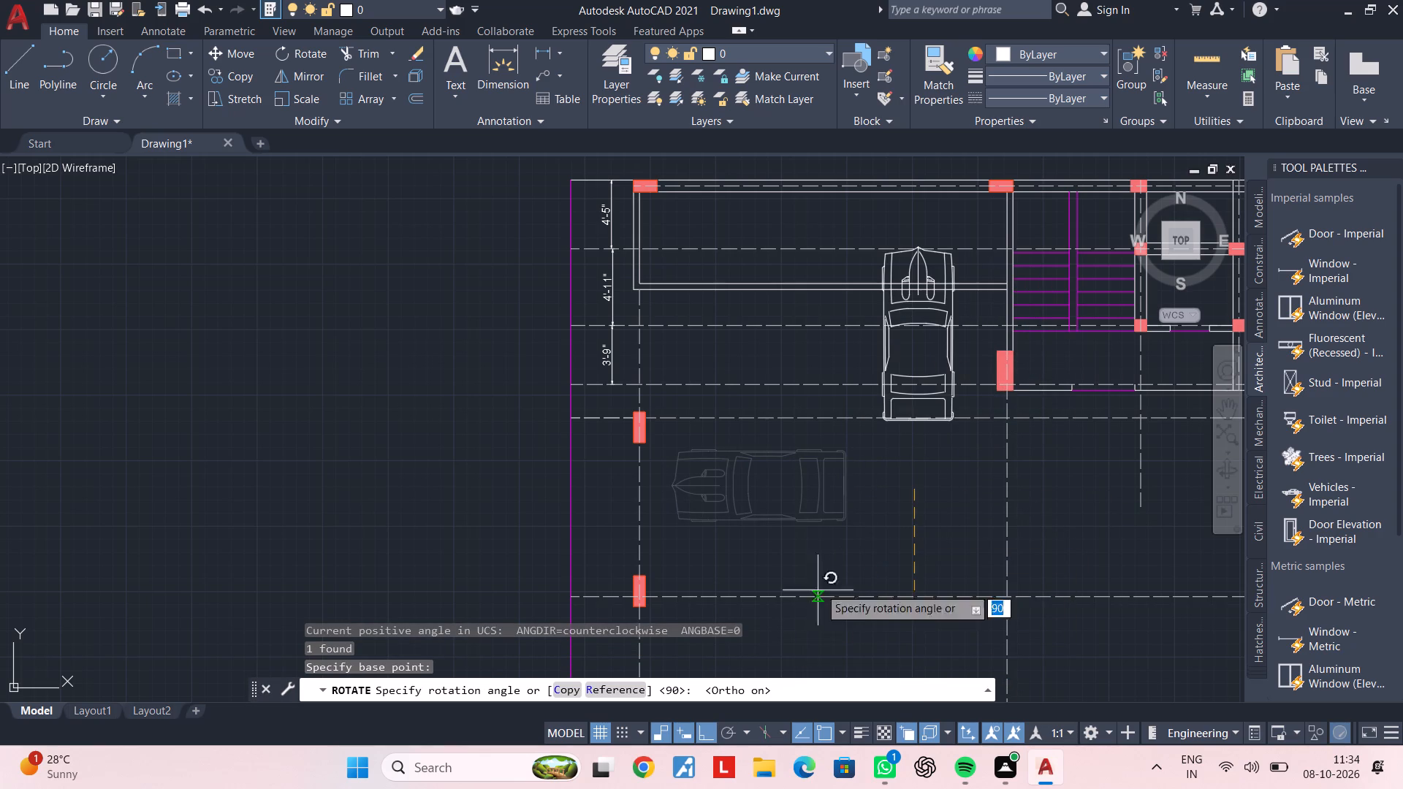
left_click(845, 613)
middle_click_drag(895, 499, 824, 562)
key("Escape")
key("Escape")
middle_click_drag(842, 544, 799, 587)
key("Escape")
key("Escape")
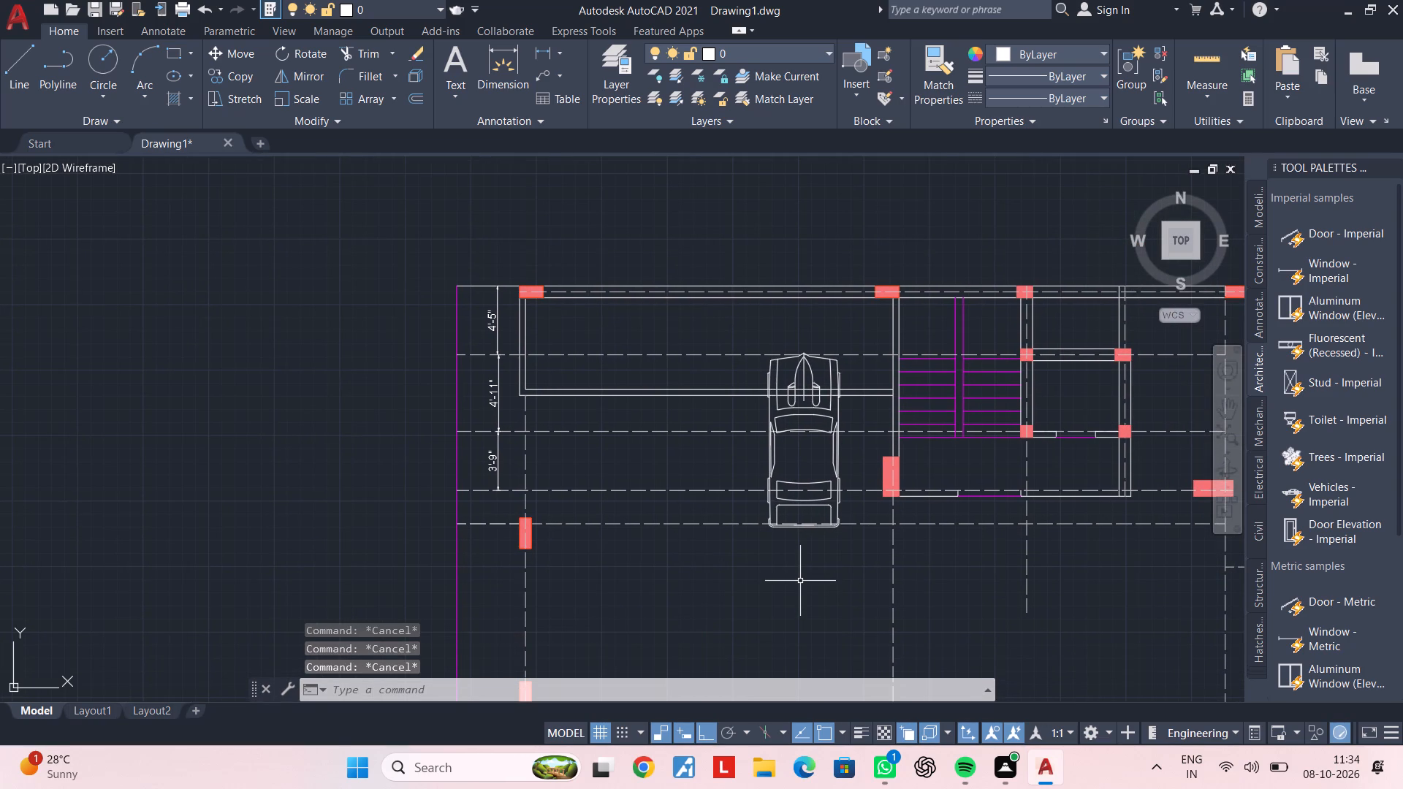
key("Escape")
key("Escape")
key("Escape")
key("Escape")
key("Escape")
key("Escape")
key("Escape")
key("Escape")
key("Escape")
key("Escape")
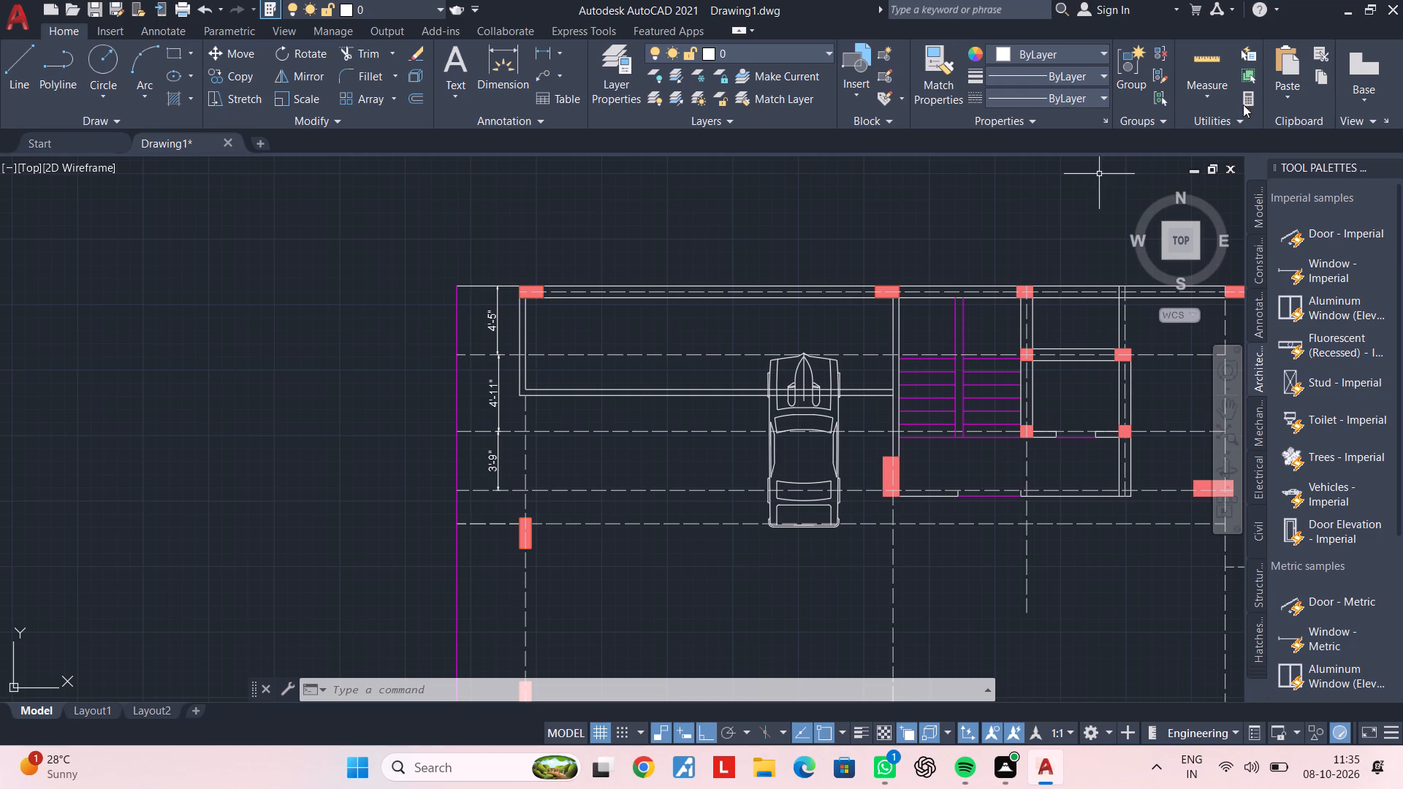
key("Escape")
Move the sports car southwest with Ortho off, placing it just east of the upper western column and below the long room's south wall.
middle_click_drag(792, 491, 818, 457)
key("Escape")
key("Escape")
left_click(833, 449)
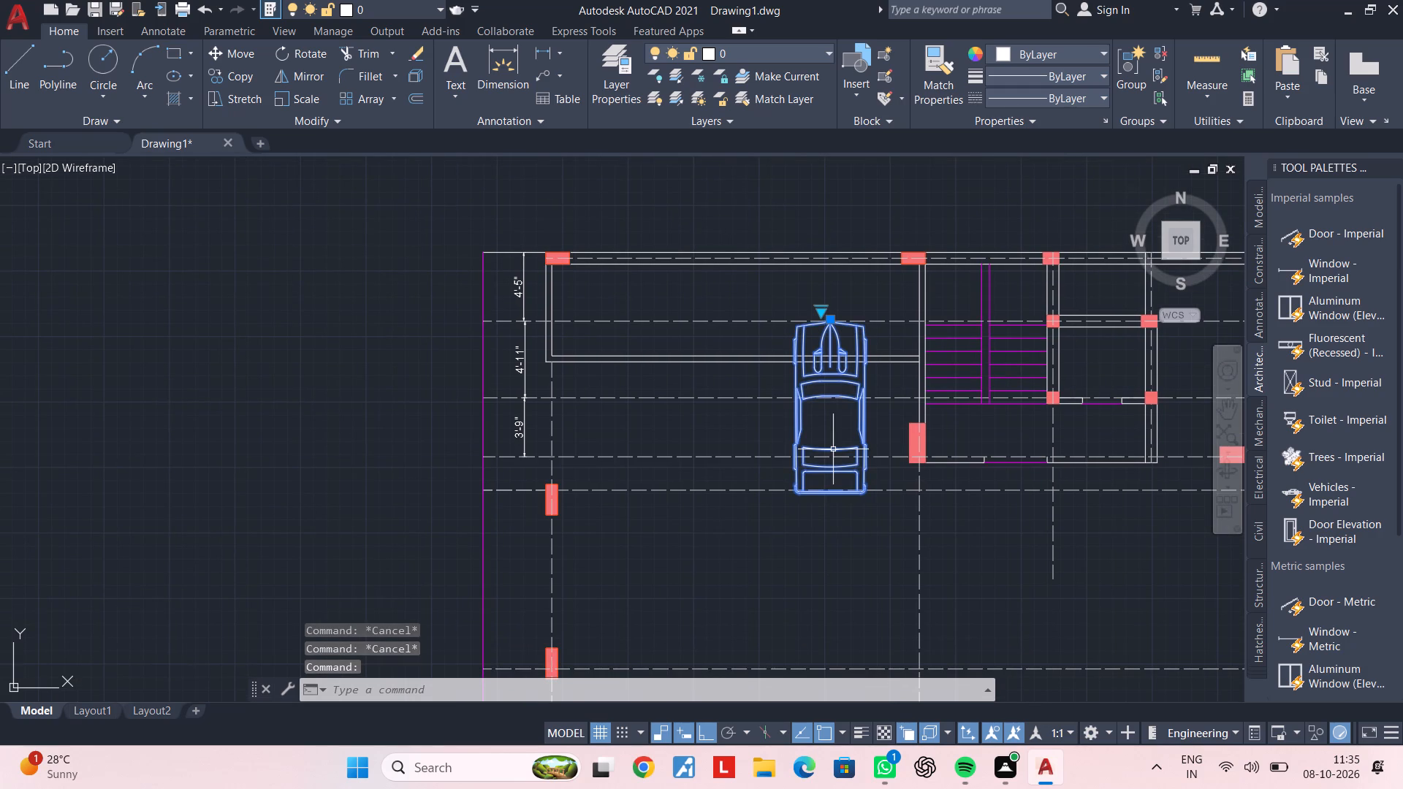
type("m")
key("space")
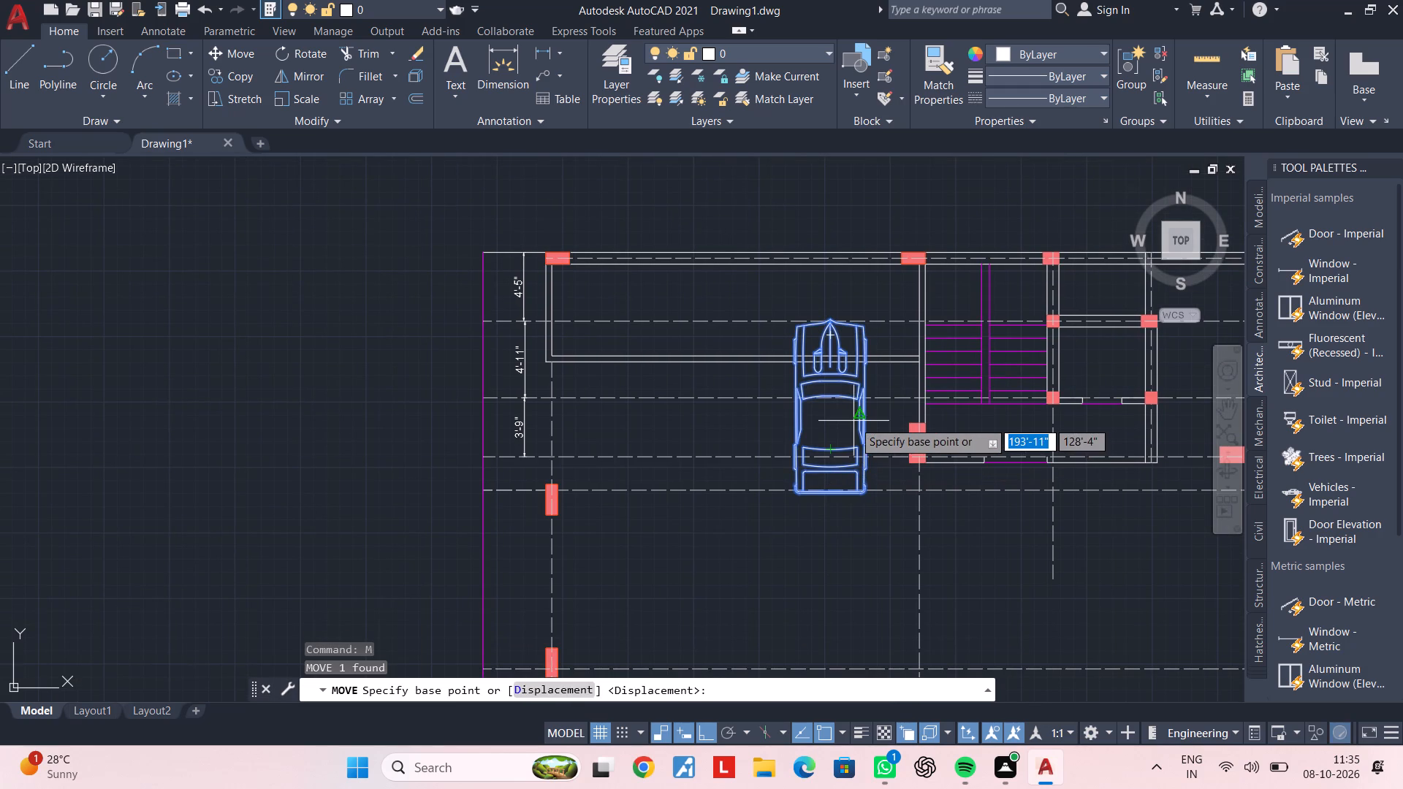
left_click(842, 375)
middle_click_drag(708, 547, 747, 399)
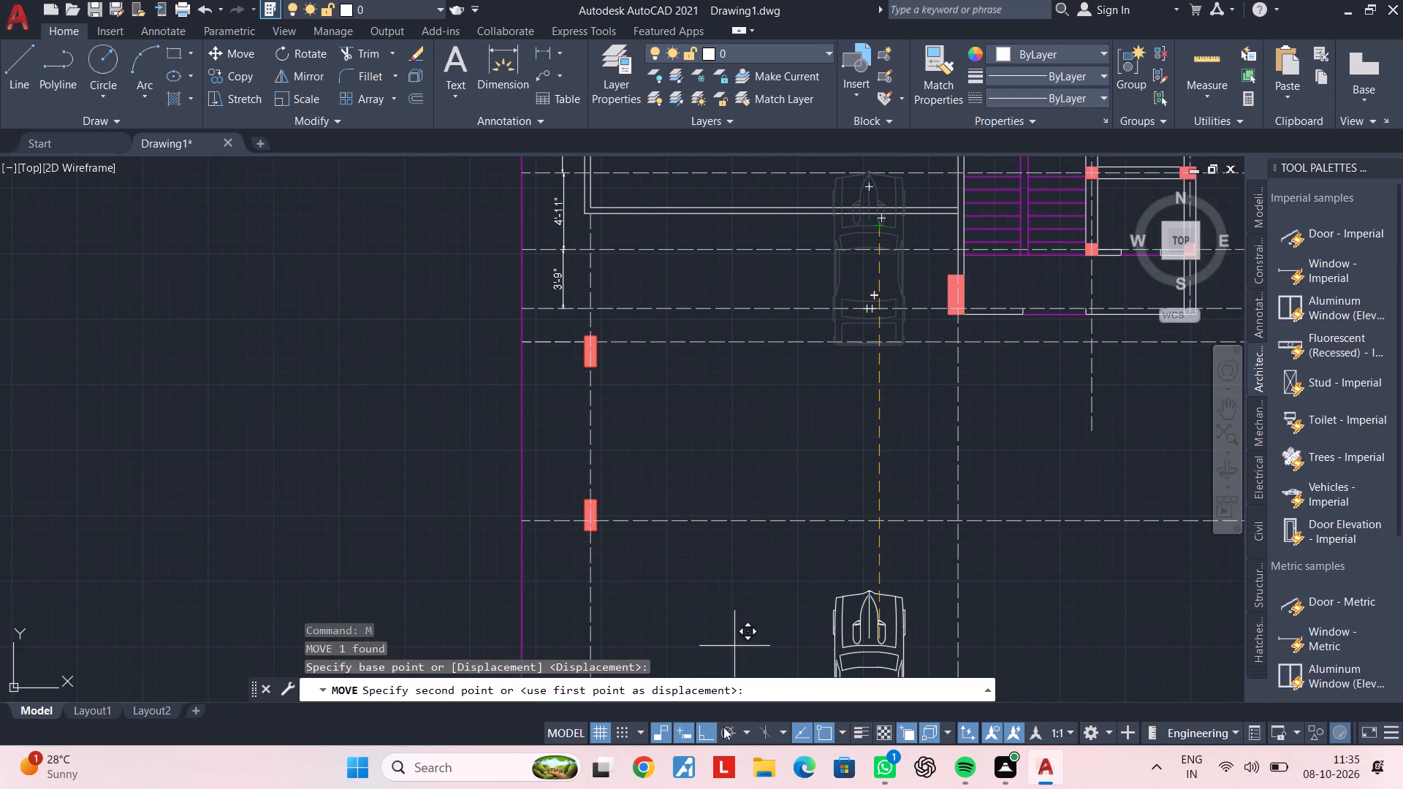
left_click(710, 727)
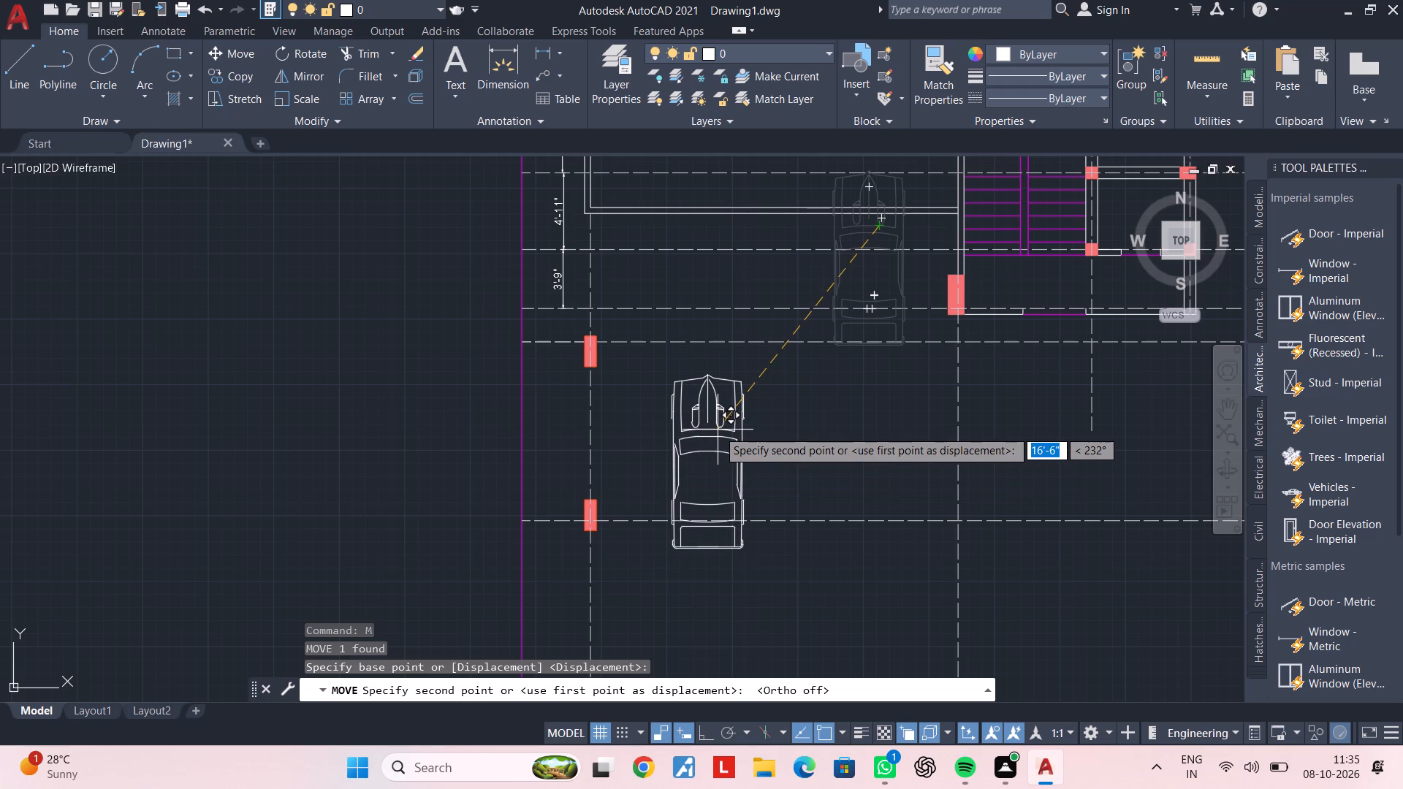
middle_click_drag(695, 332, 682, 420)
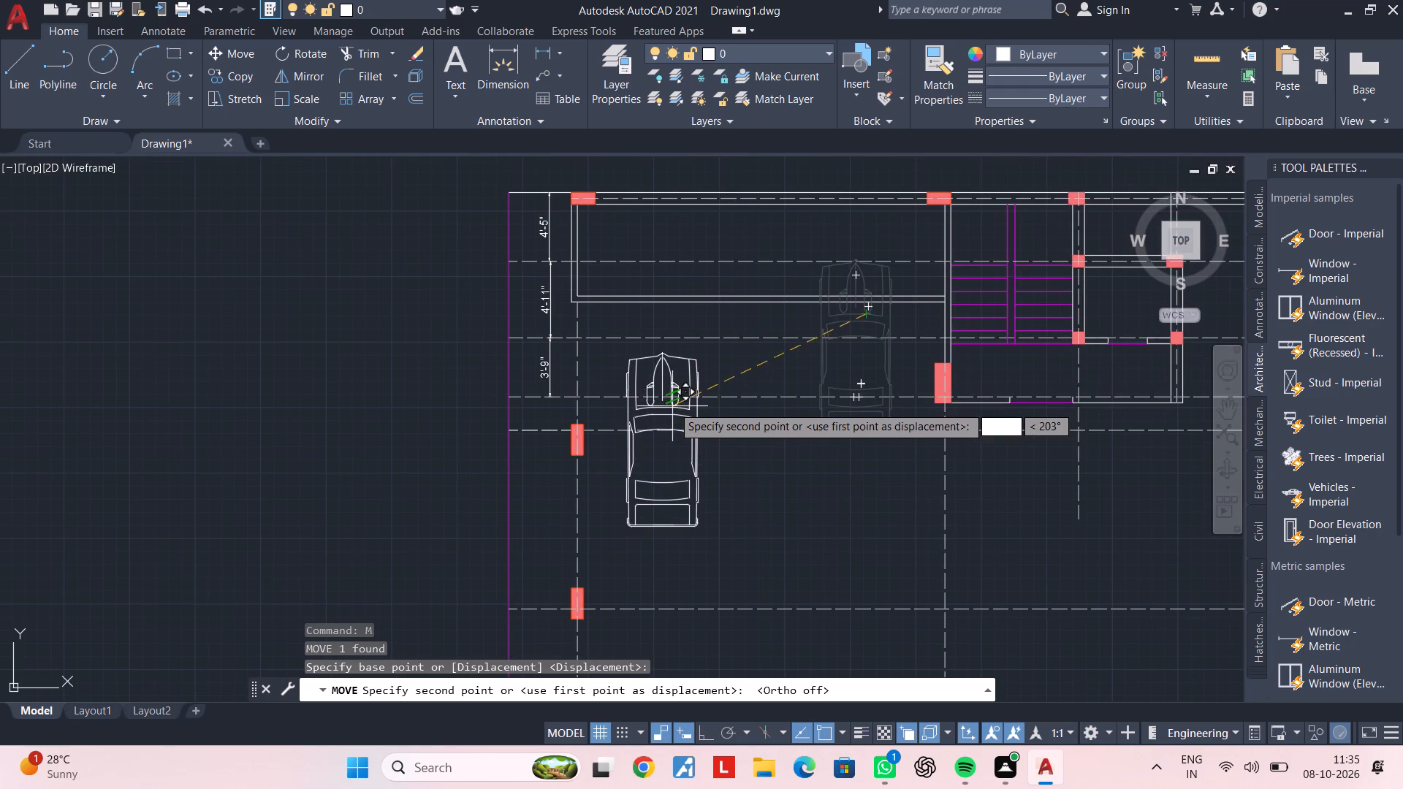
scroll(661, 399, "up", 1)
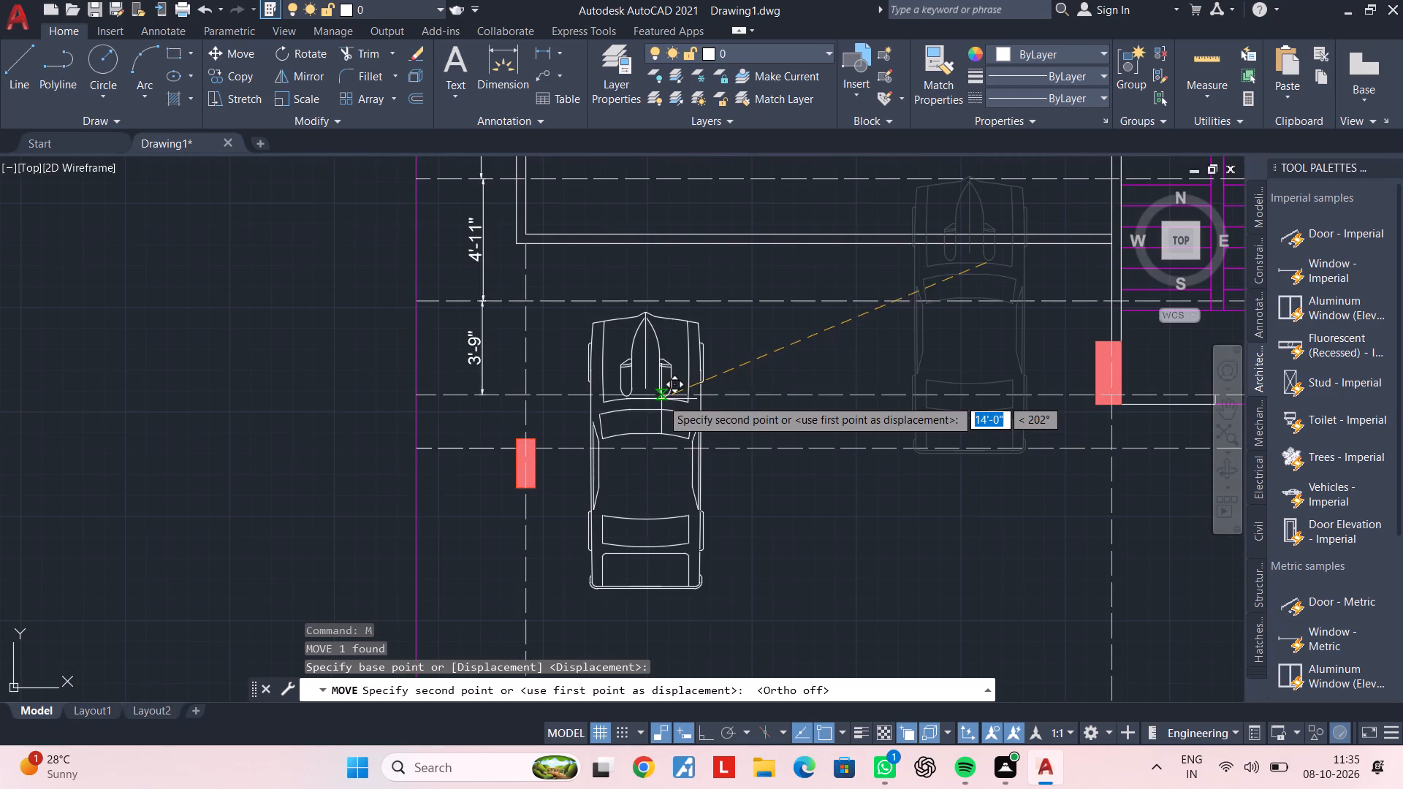
left_click(659, 354)
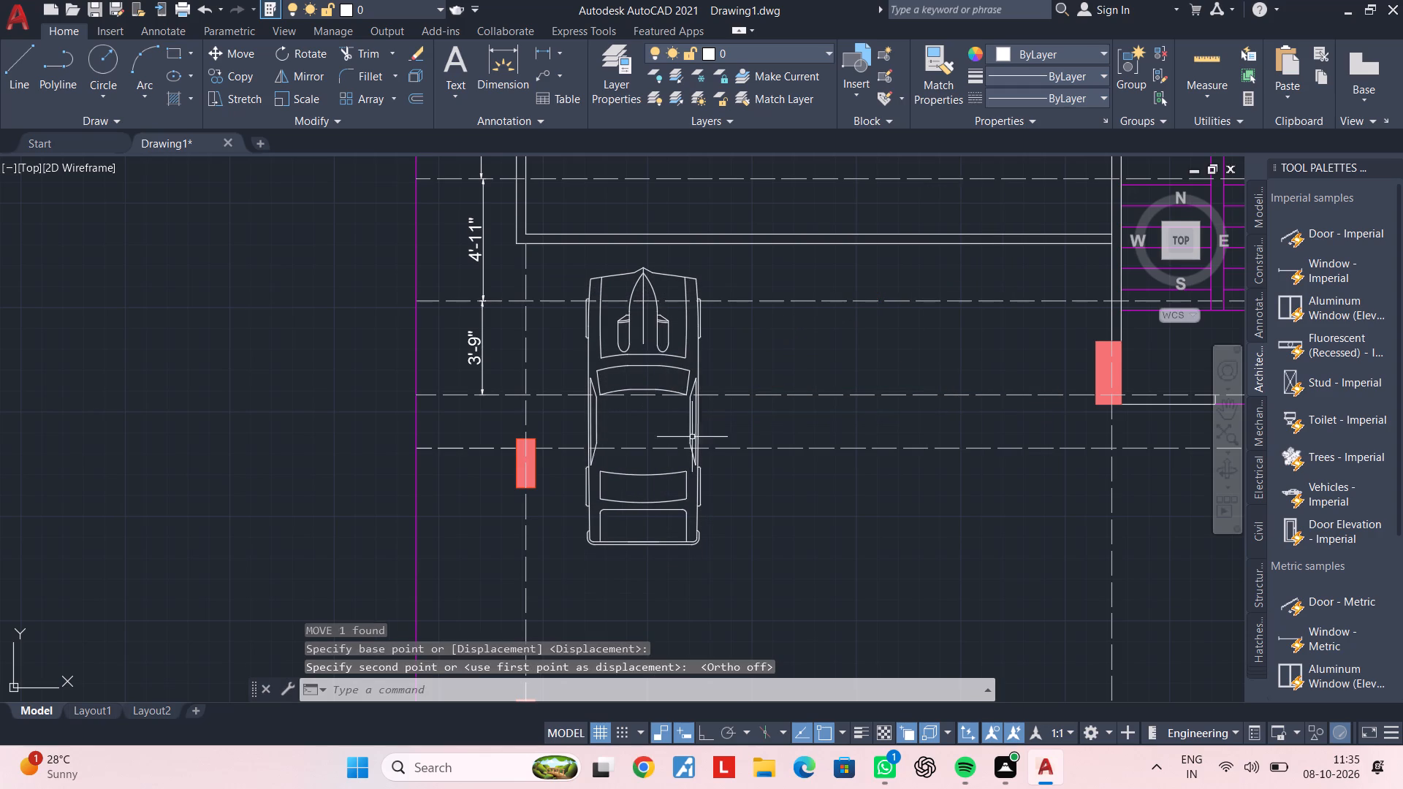
key("Escape")
key("Escape")
Scale the car up freehand about its front tip, keeping it between the long room's south wall and the lower western column.
middle_click_drag(701, 473, 720, 379)
key("Escape")
key("Escape")
left_click(699, 446)
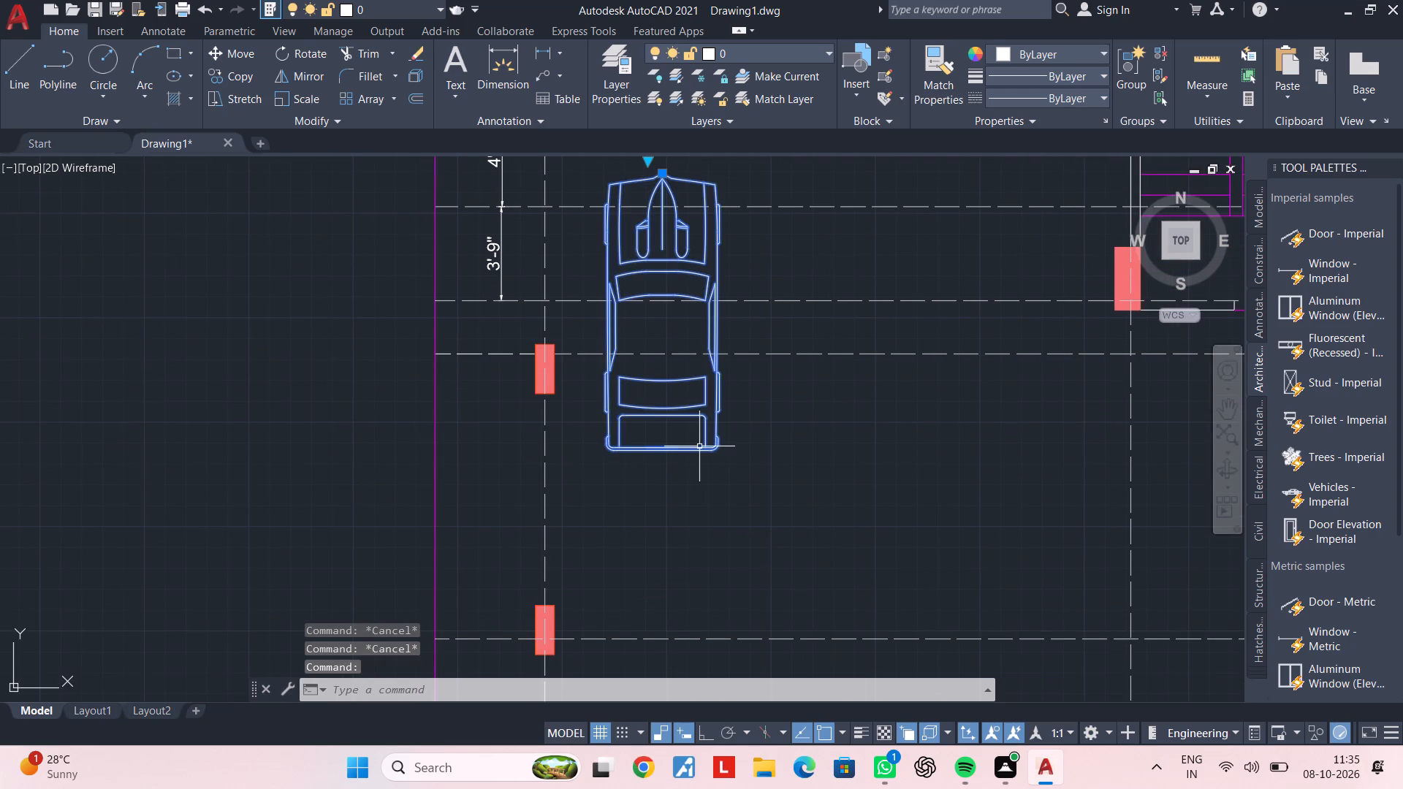
type("sc")
key("space")
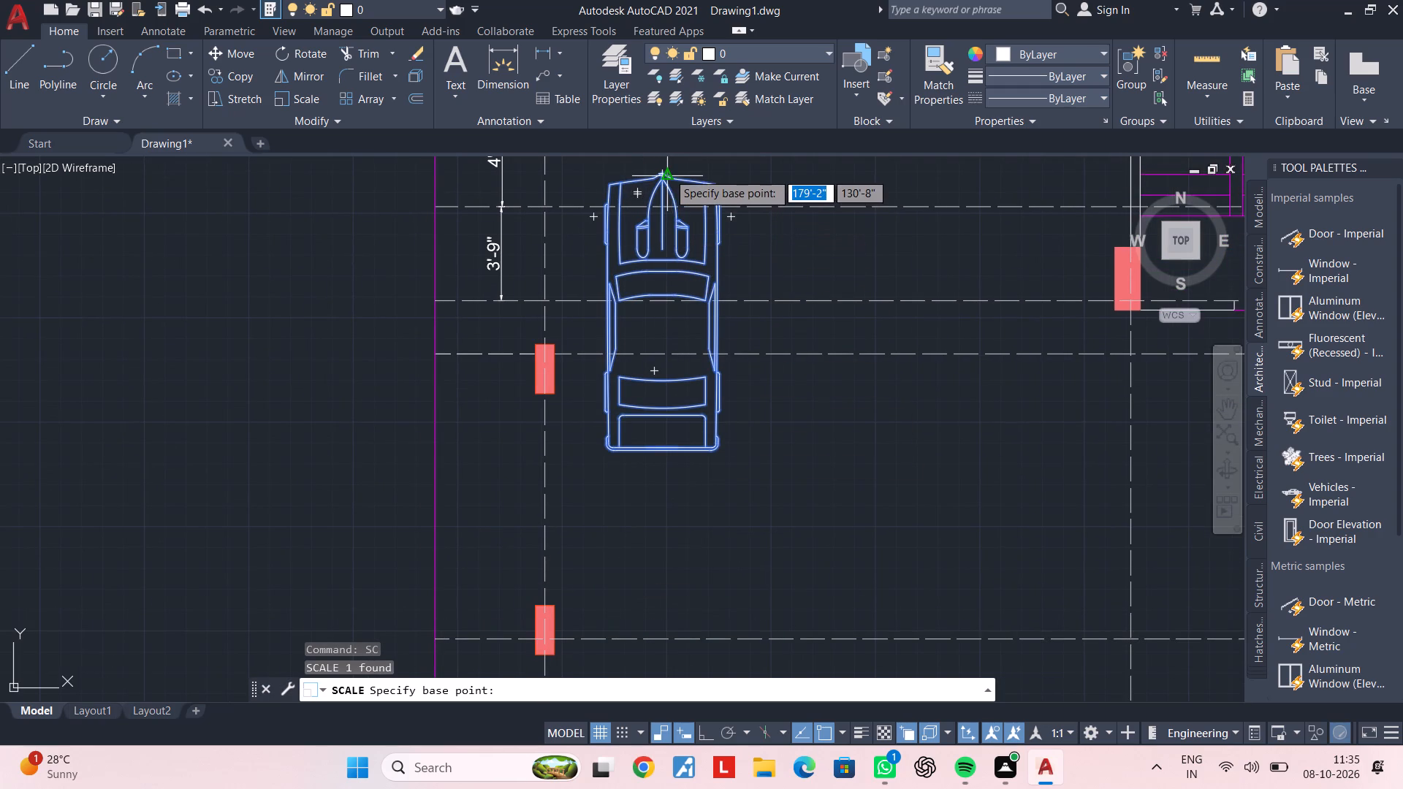
left_click(663, 172)
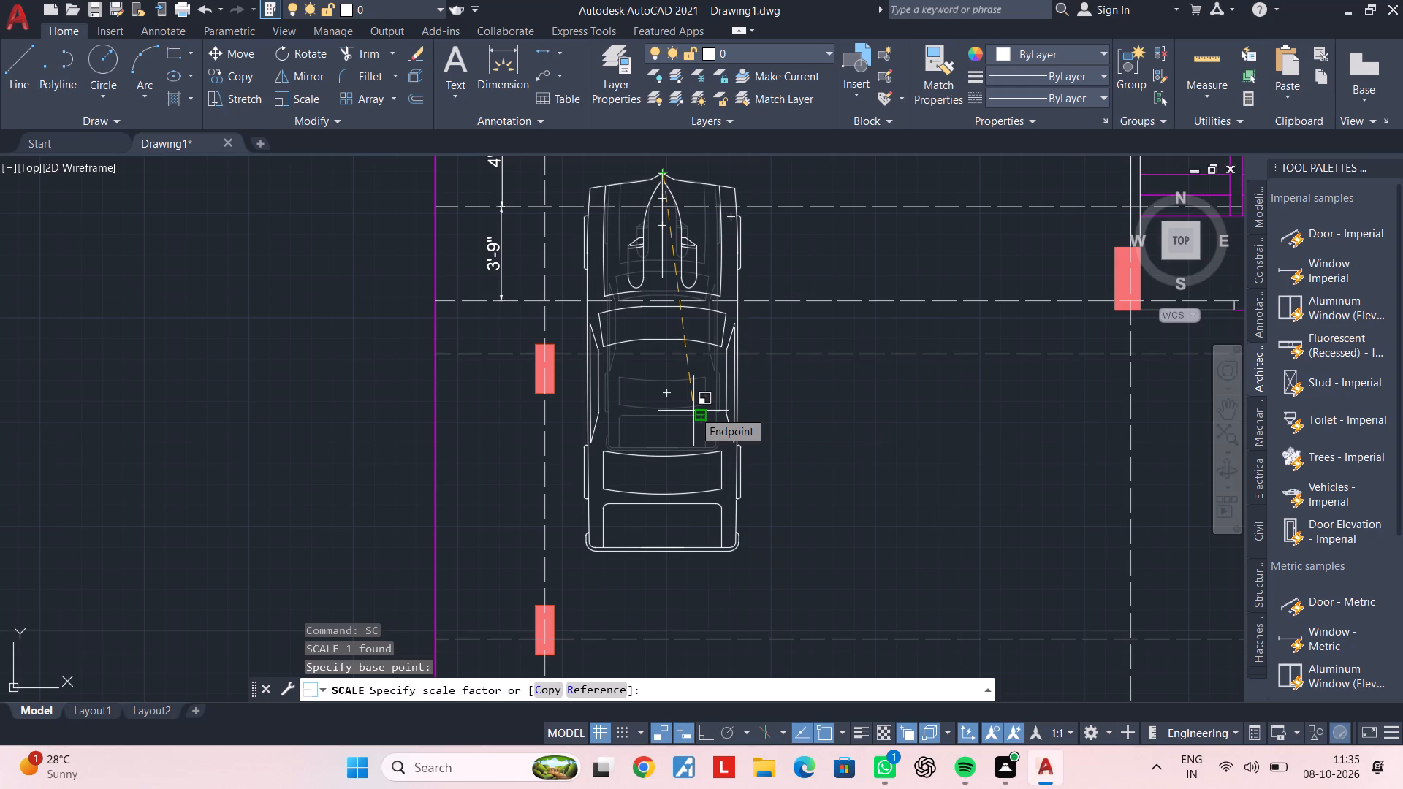
left_click(694, 409)
scroll(744, 419, "down", 2)
middle_click_drag(744, 419, 707, 443)
key("Escape")
key("Escape")
key("Escape")
key("Escape")
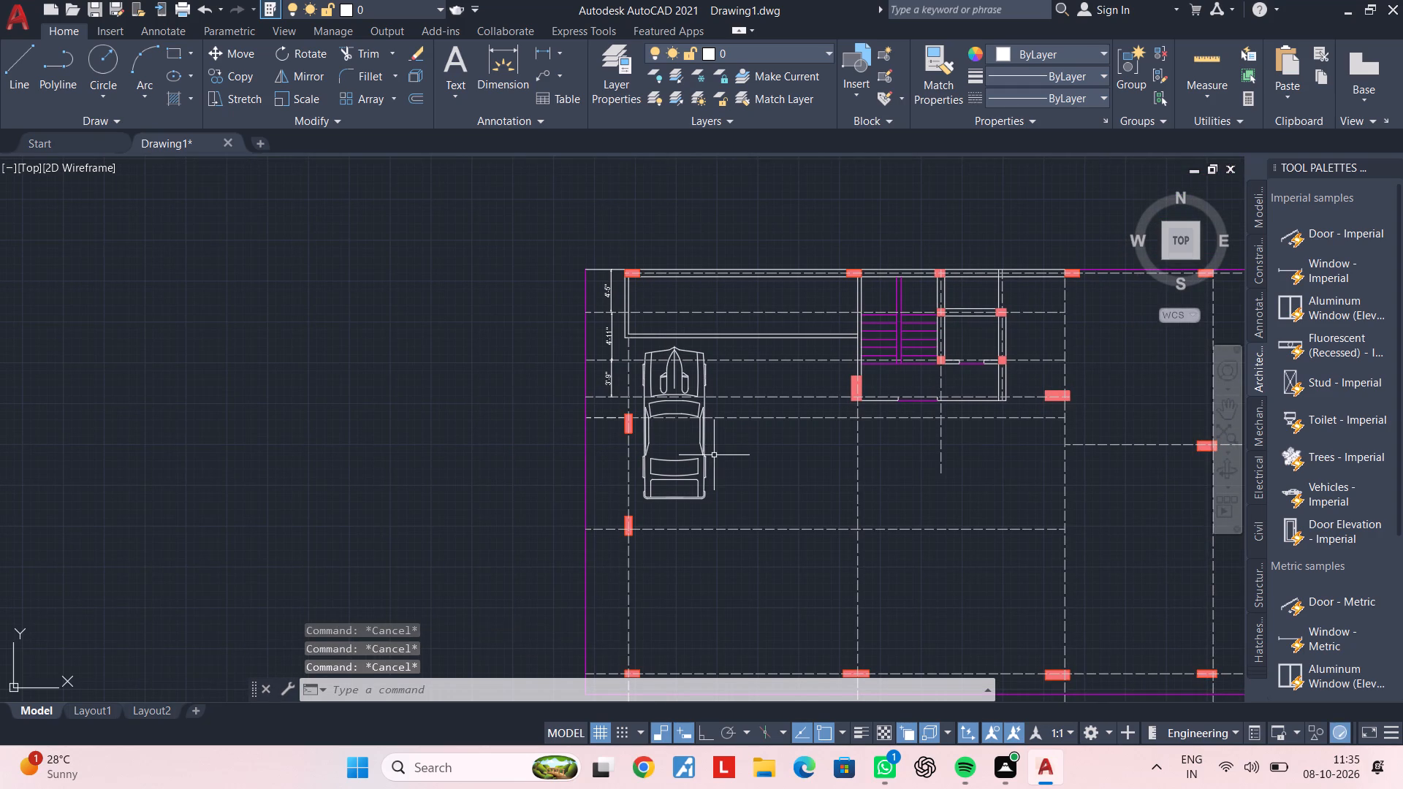
Copy the car about 10' east, and about 17'-4" south to just above the bottom-west column.
left_click(702, 455)
type("co")
key("space")
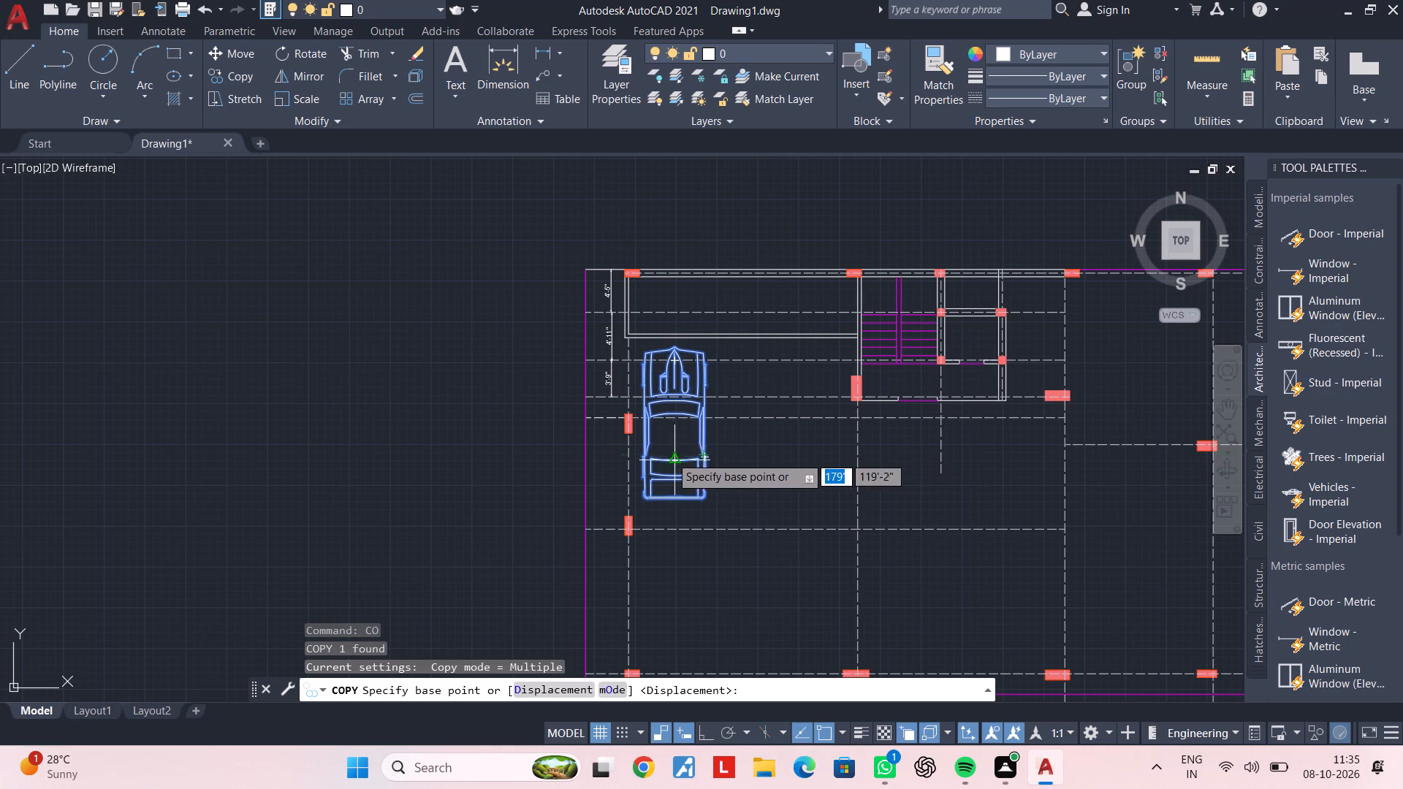
left_click(661, 456)
scroll(739, 458, "up", 1)
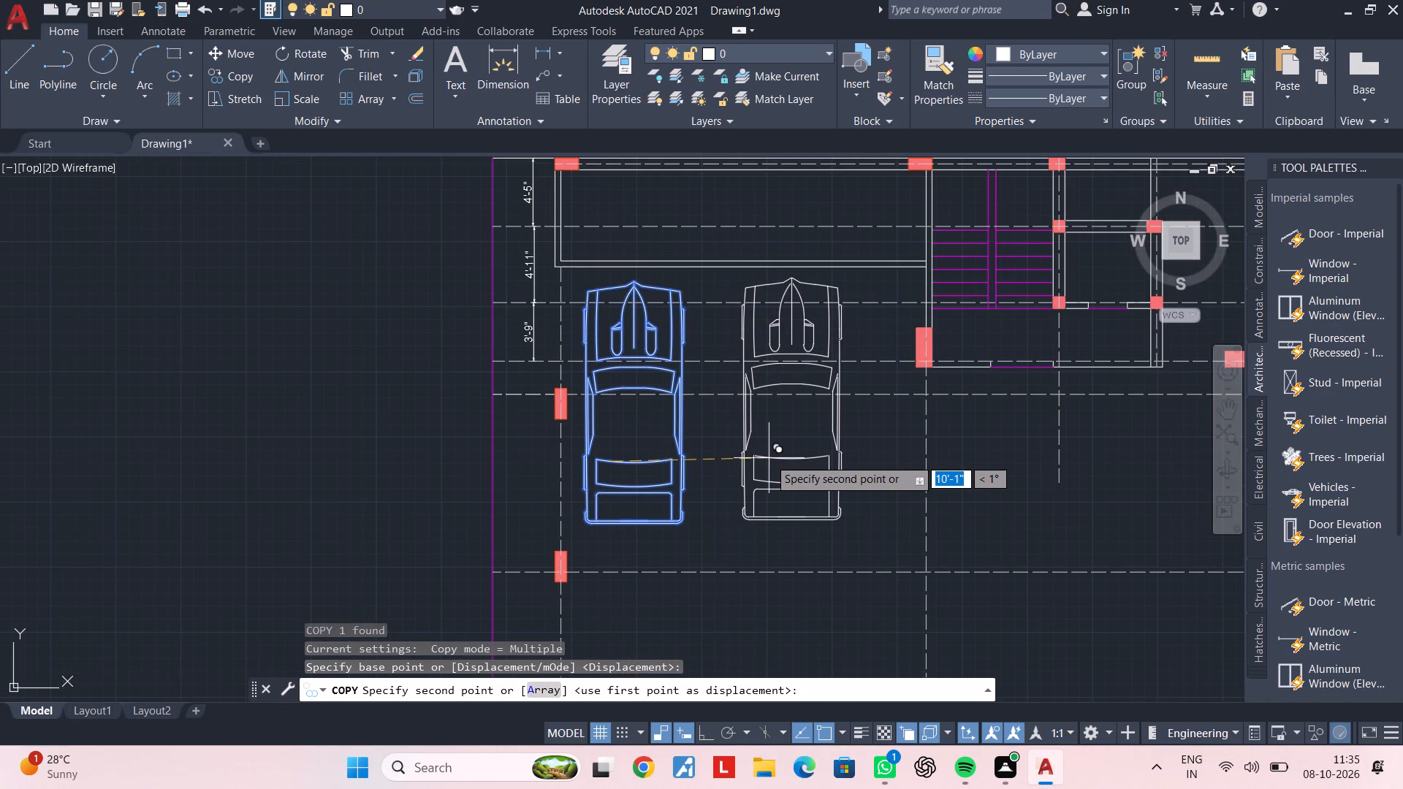
left_click(771, 458)
scroll(897, 473, "down", 1)
middle_click_drag(886, 473, 666, 473)
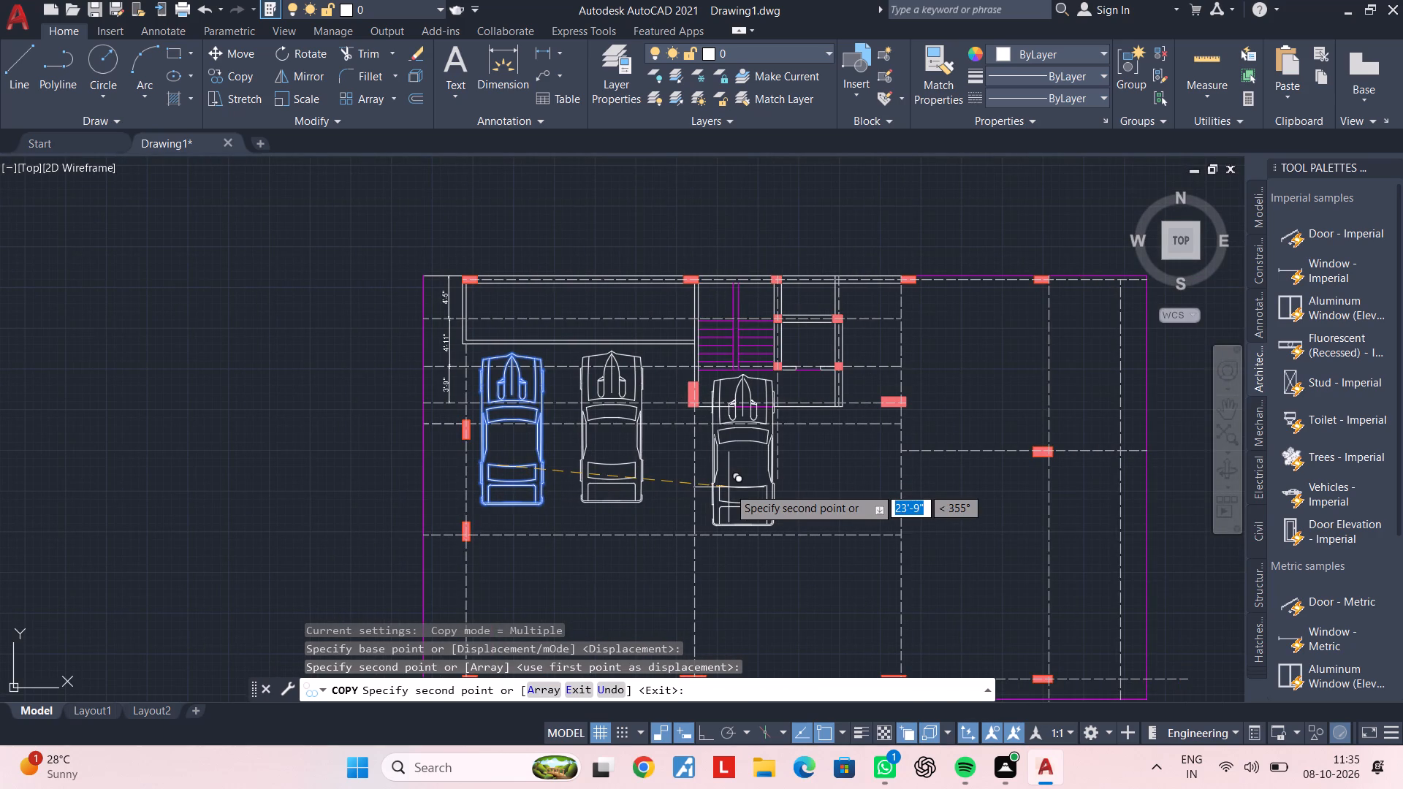
middle_click_drag(706, 559, 866, 321)
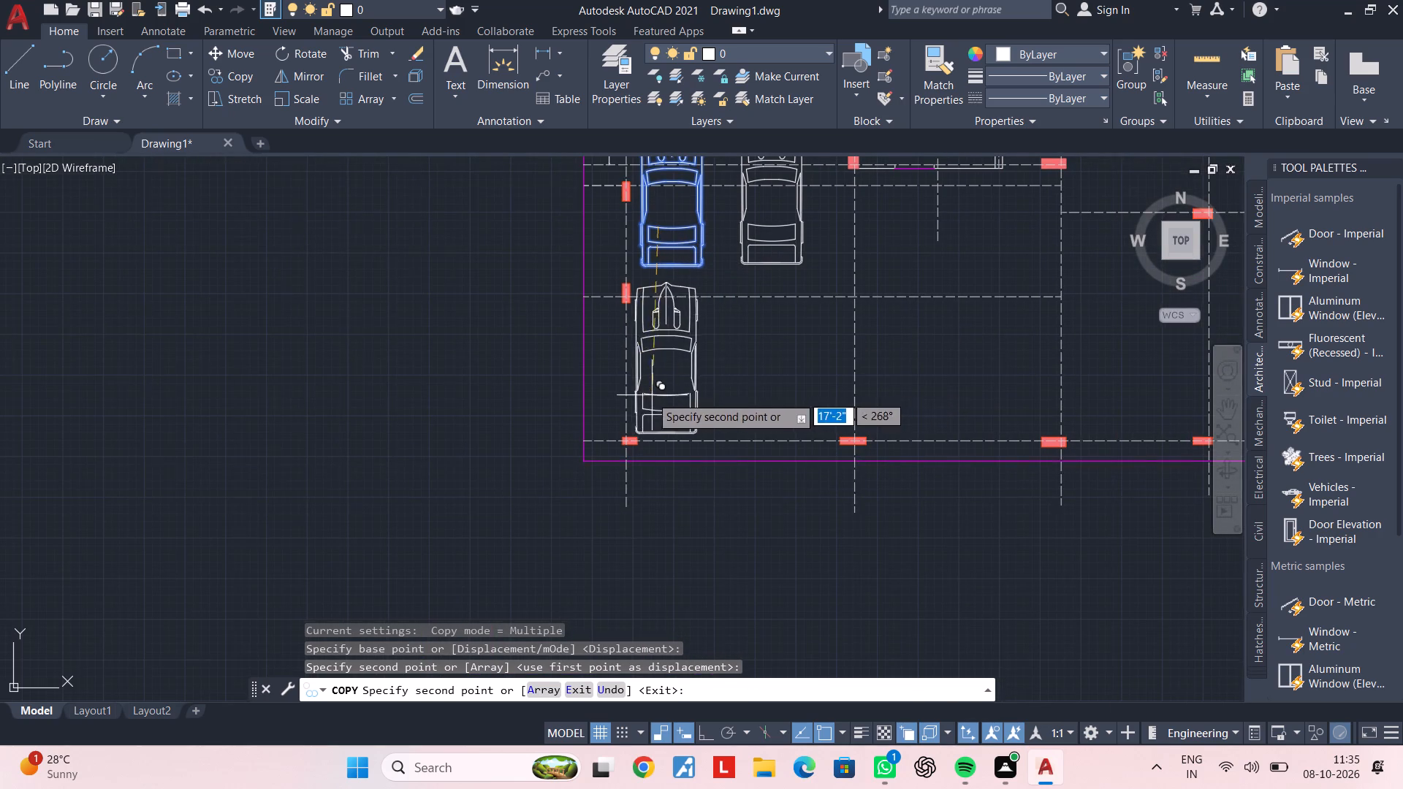
middle_click_drag(650, 397, 649, 428)
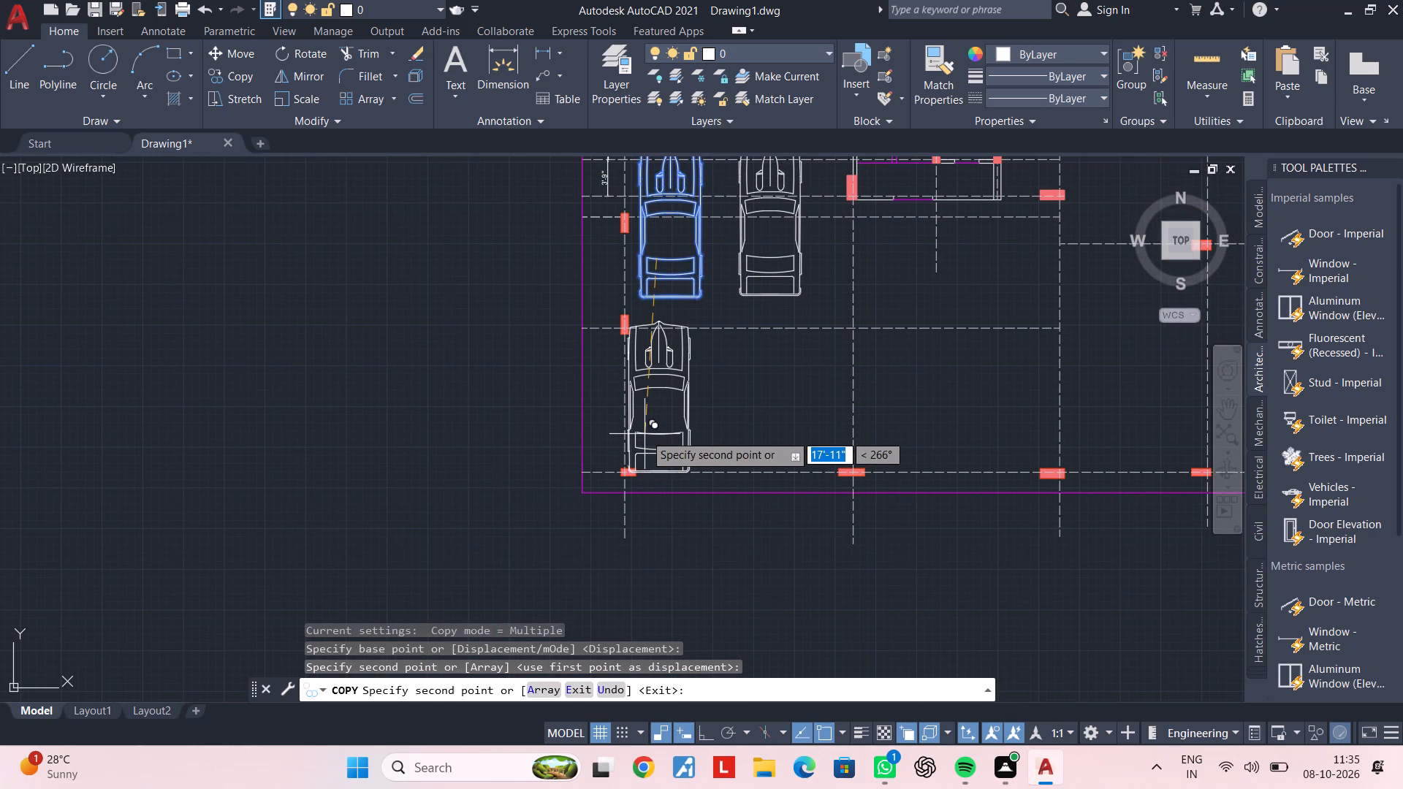
scroll(657, 426, "up", 1)
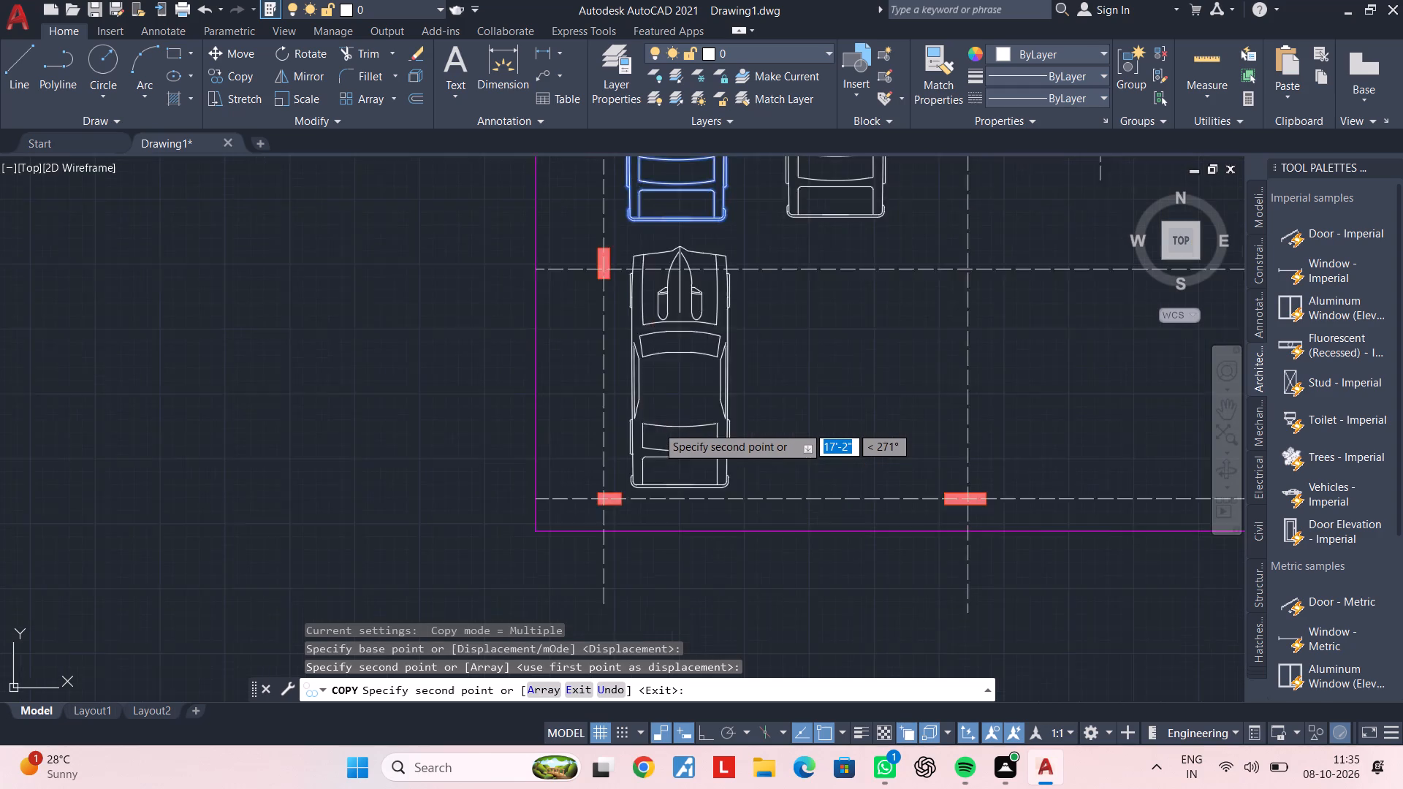
scroll(657, 426, "up", 1)
left_click(655, 429)
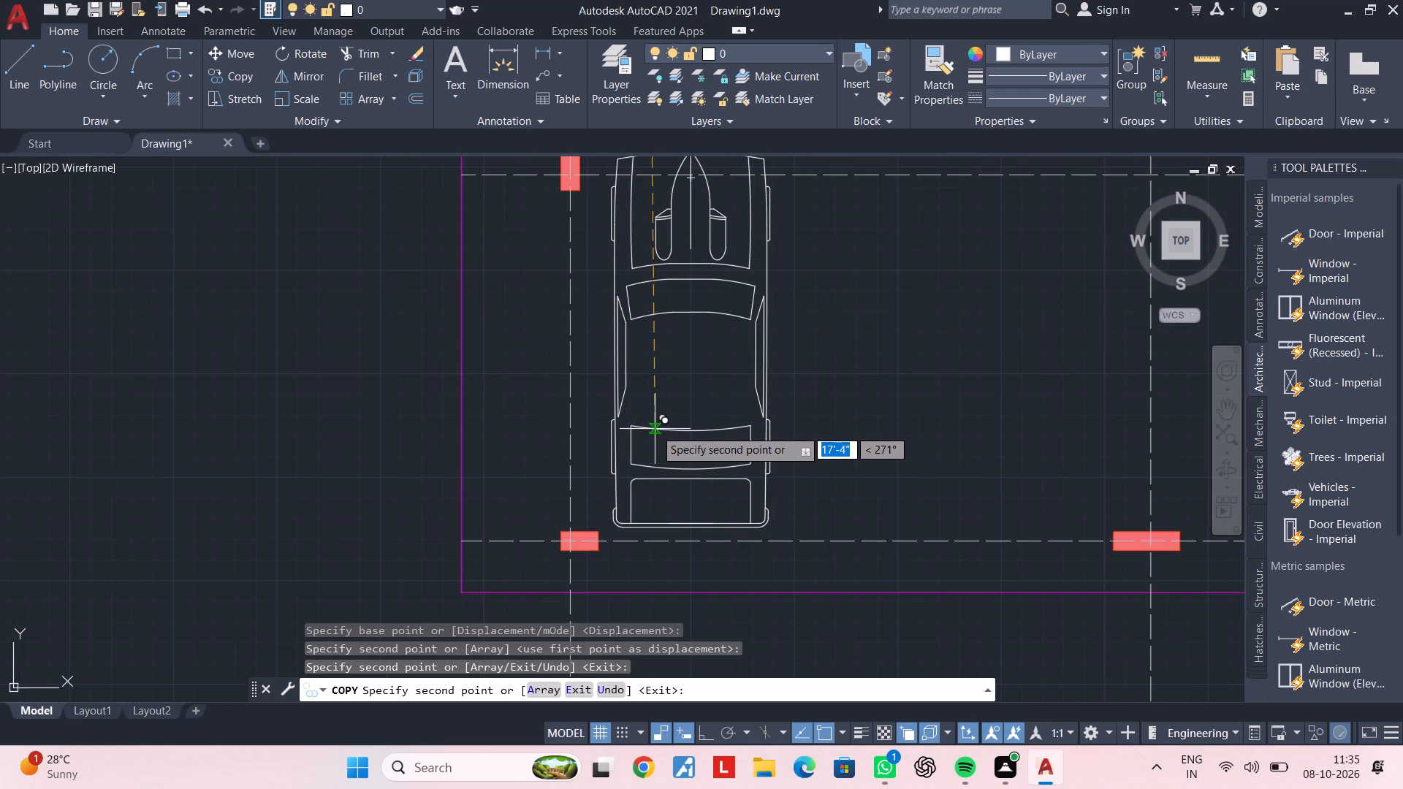
middle_click_drag(720, 421, 659, 514)
key("Escape")
key("Escape")
key("Escape")
key("Escape")
key("Escape")
key("Escape")
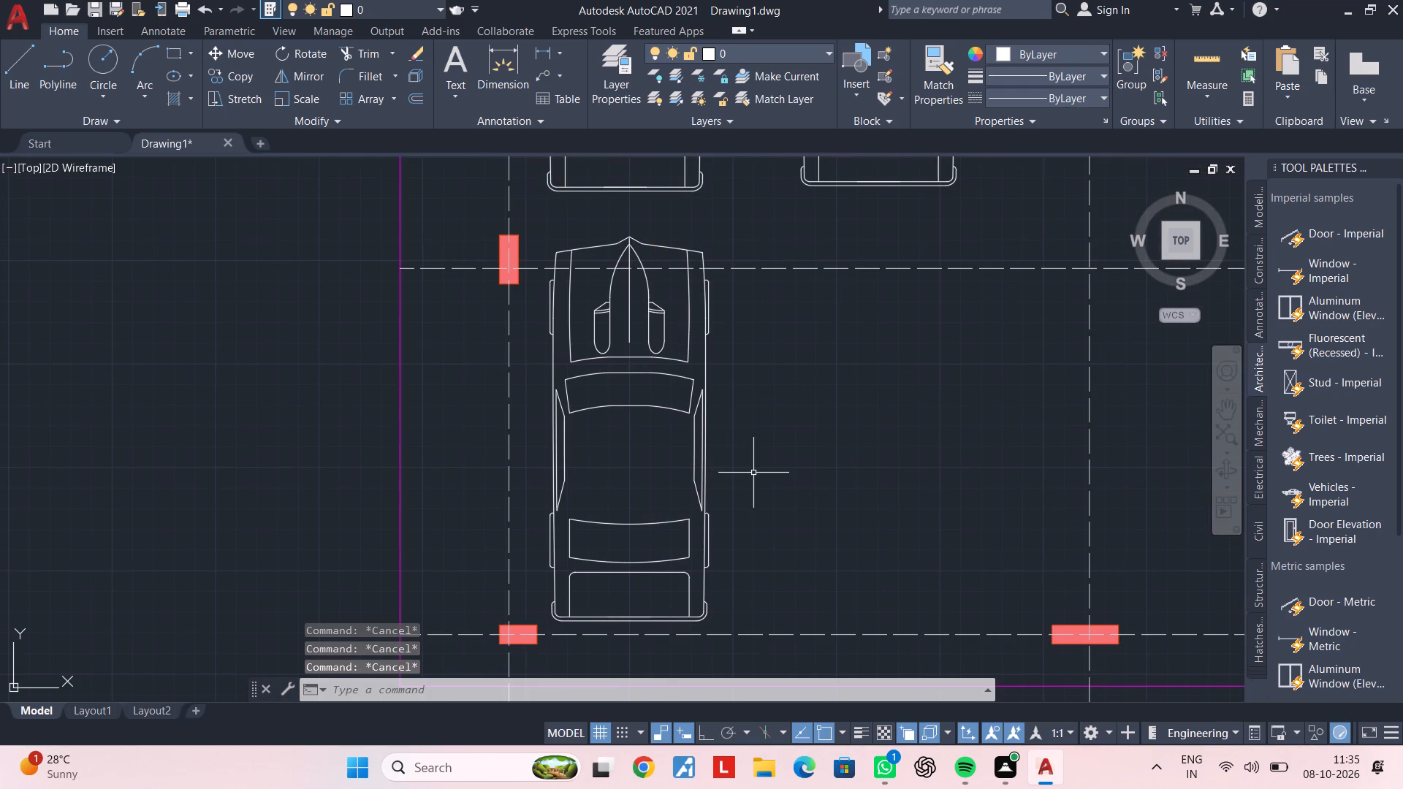
key("Escape")
key("Escape")
Scale the northwest car down slightly about its front tip.
scroll(753, 473, "down", 2)
middle_click_drag(753, 473, 748, 527)
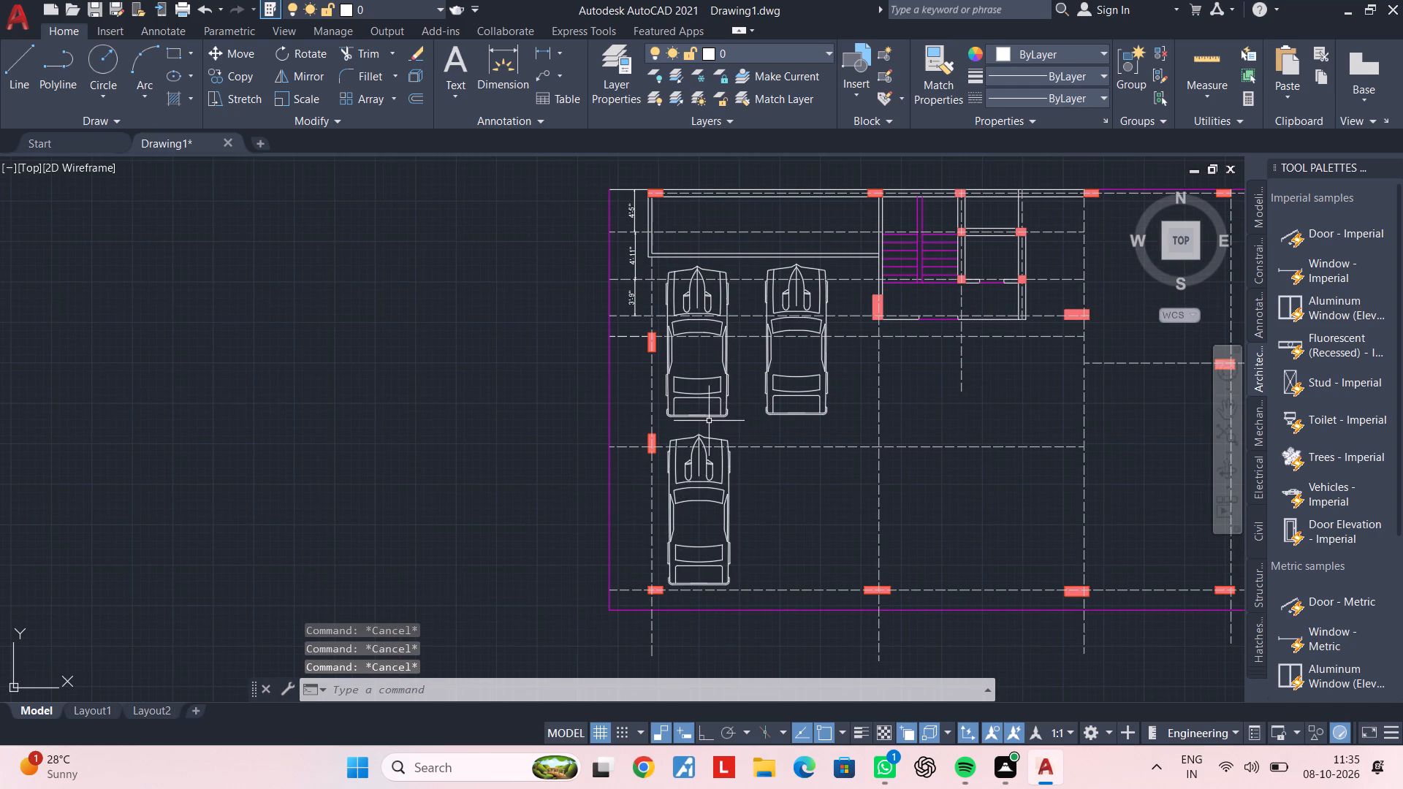
scroll(708, 421, "up", 1)
left_click(708, 413)
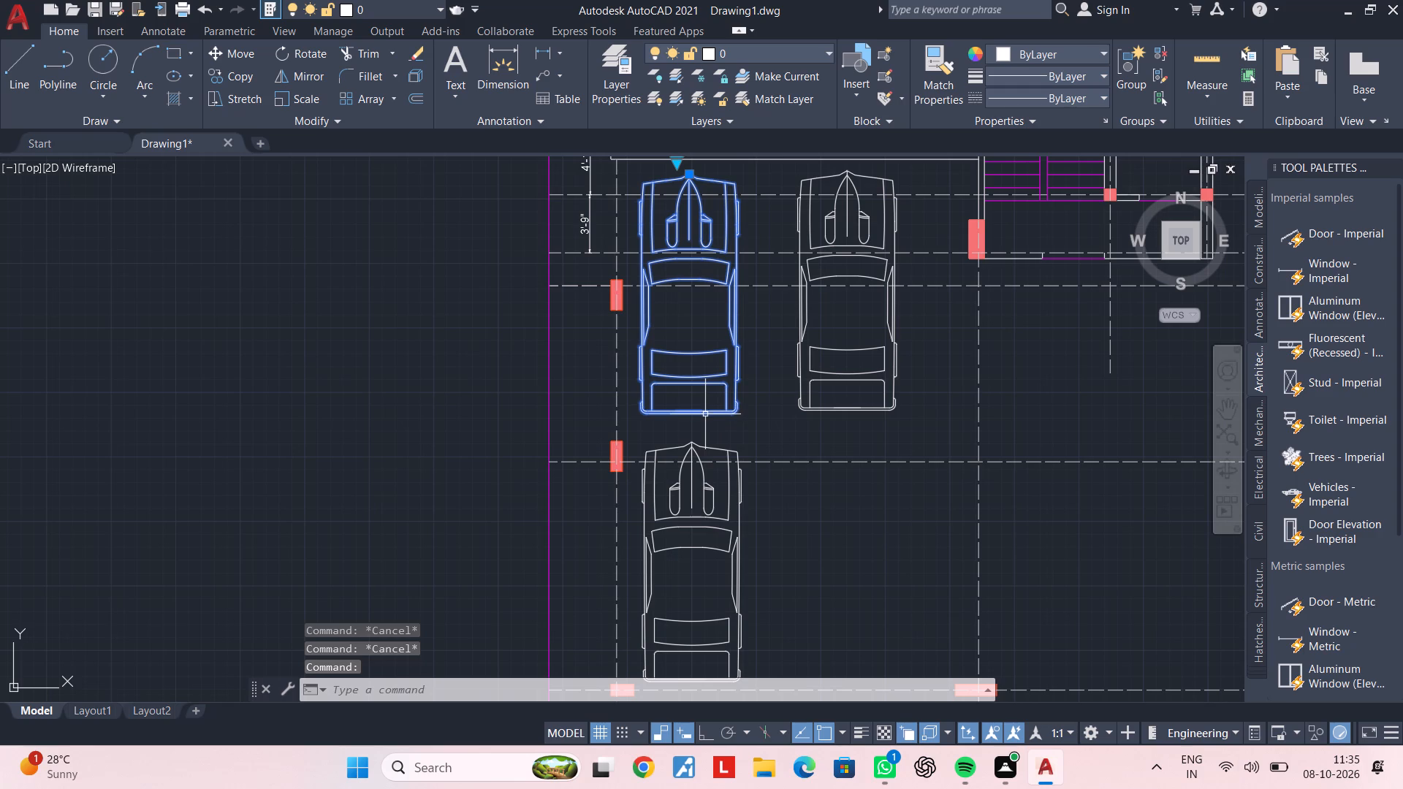
key("s")
type("c")
key("space")
middle_click_drag(699, 237, 683, 328)
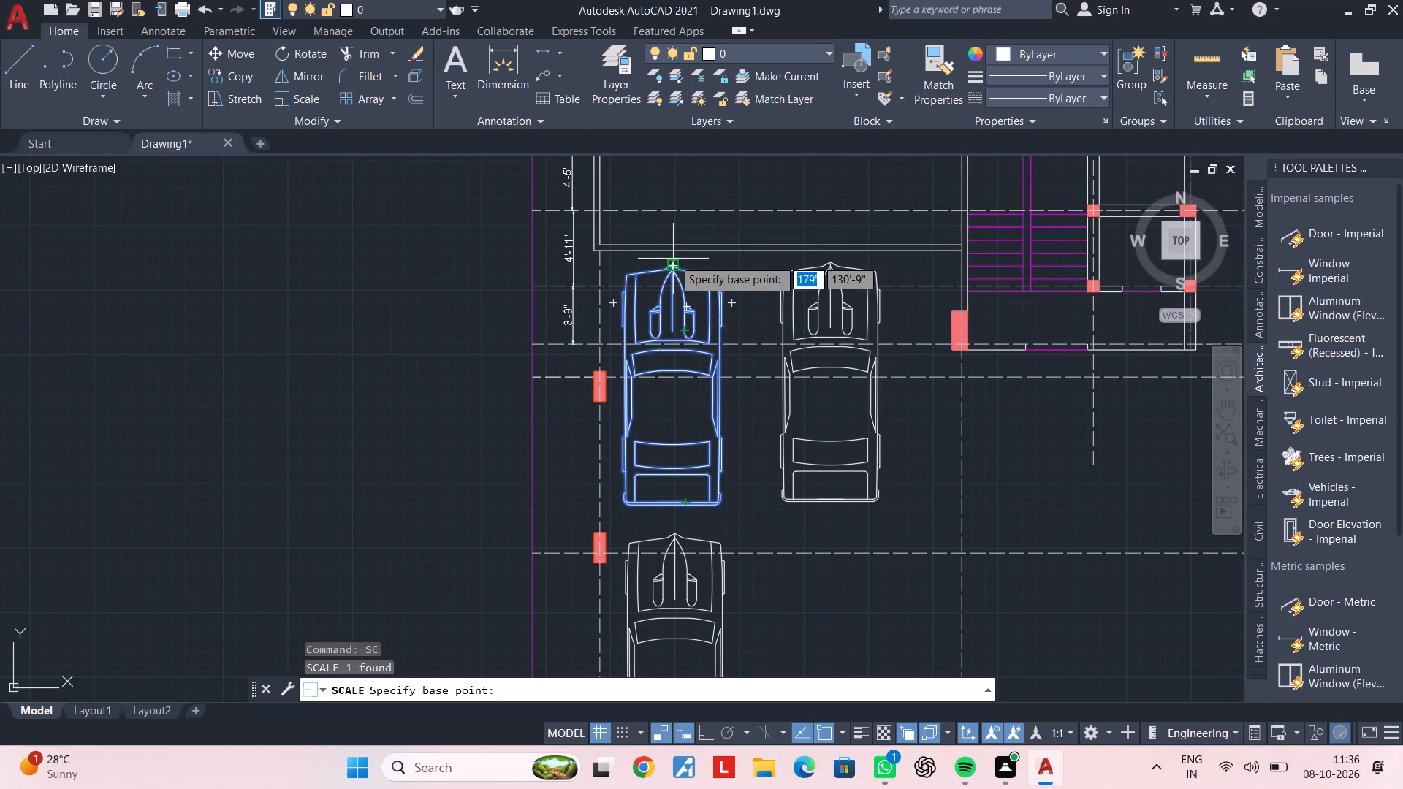
left_click(669, 262)
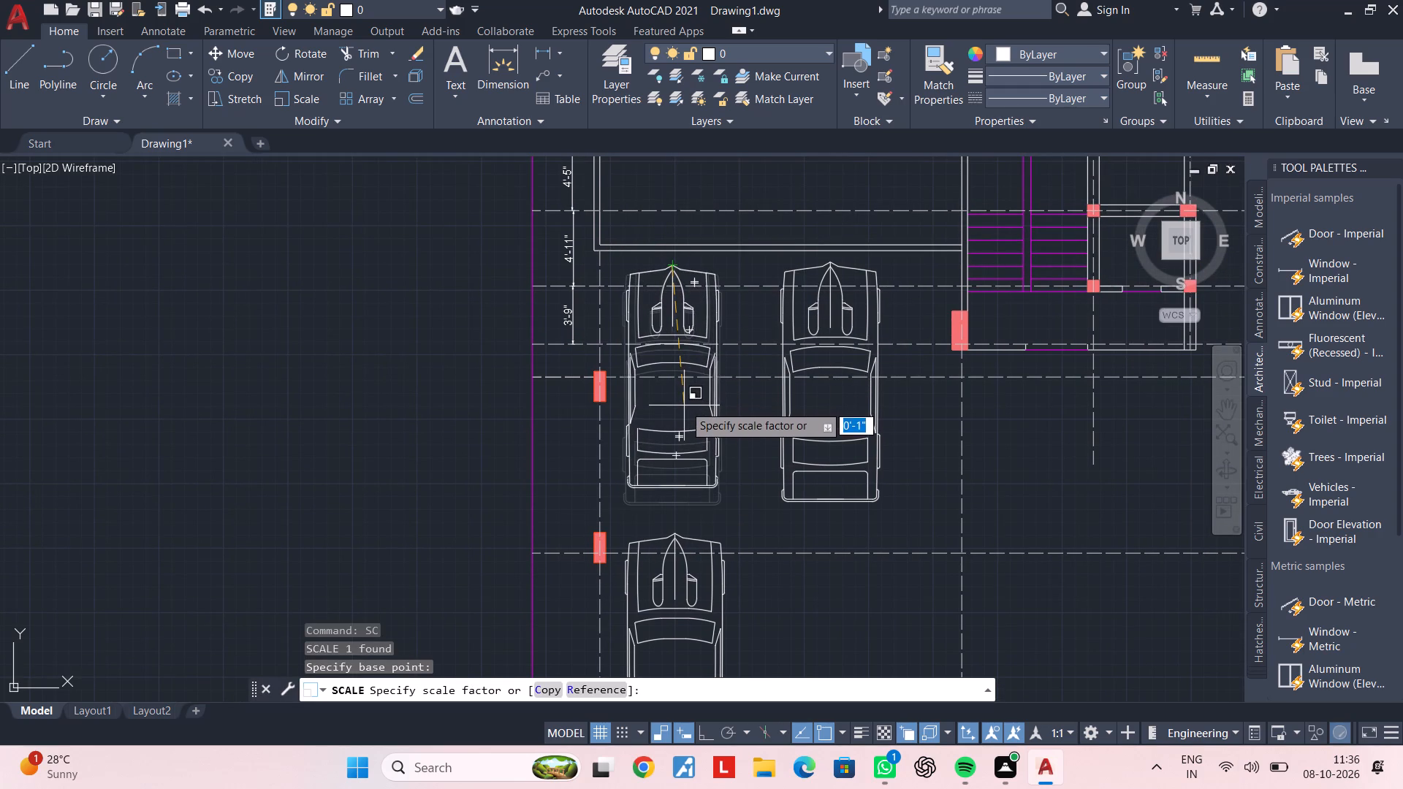
left_click(684, 405)
middle_click_drag(853, 392, 796, 405)
key("Escape")
key("Escape")
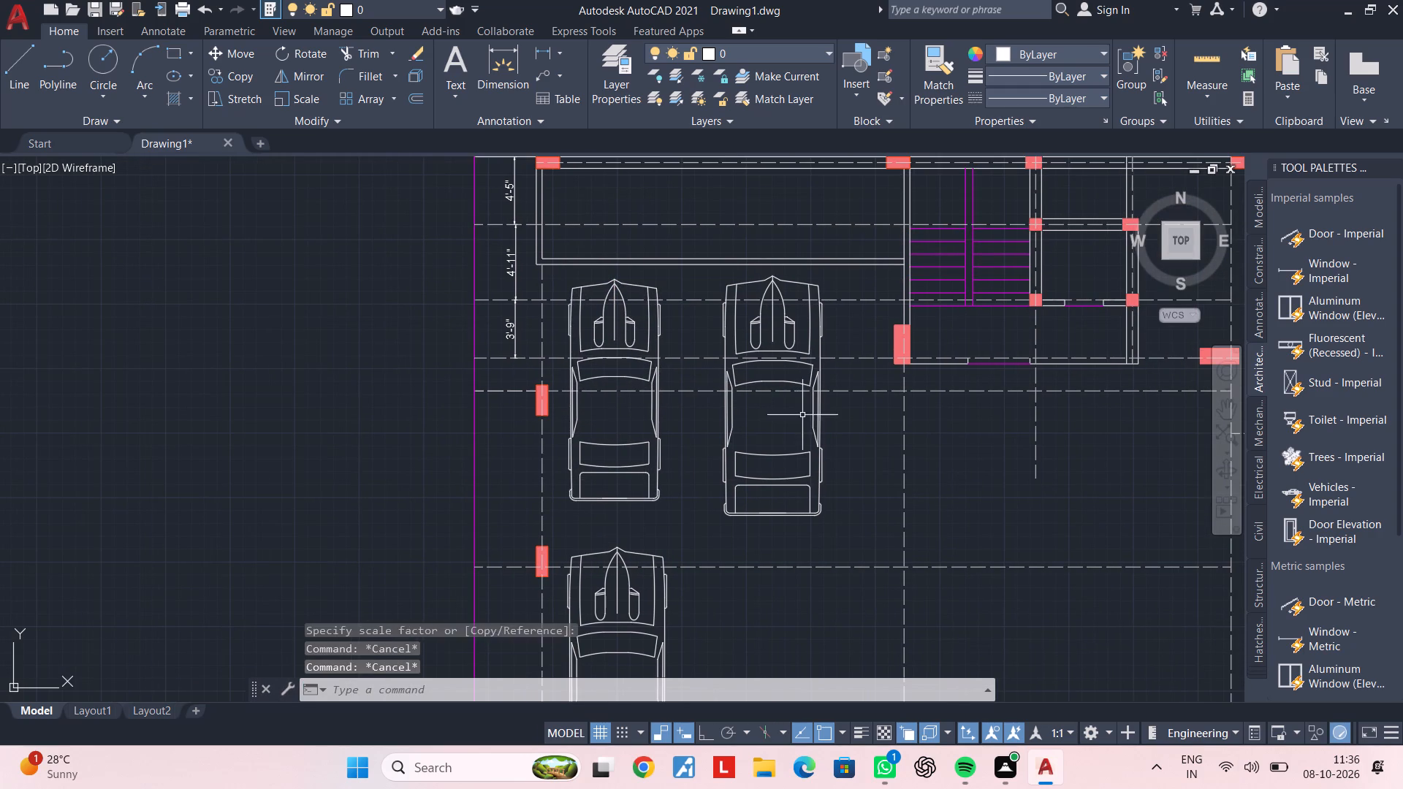
key("Escape")
Delete the larger car copy east of the resized northwest car.
left_click(818, 418)
left_click(797, 419)
key("Delete")
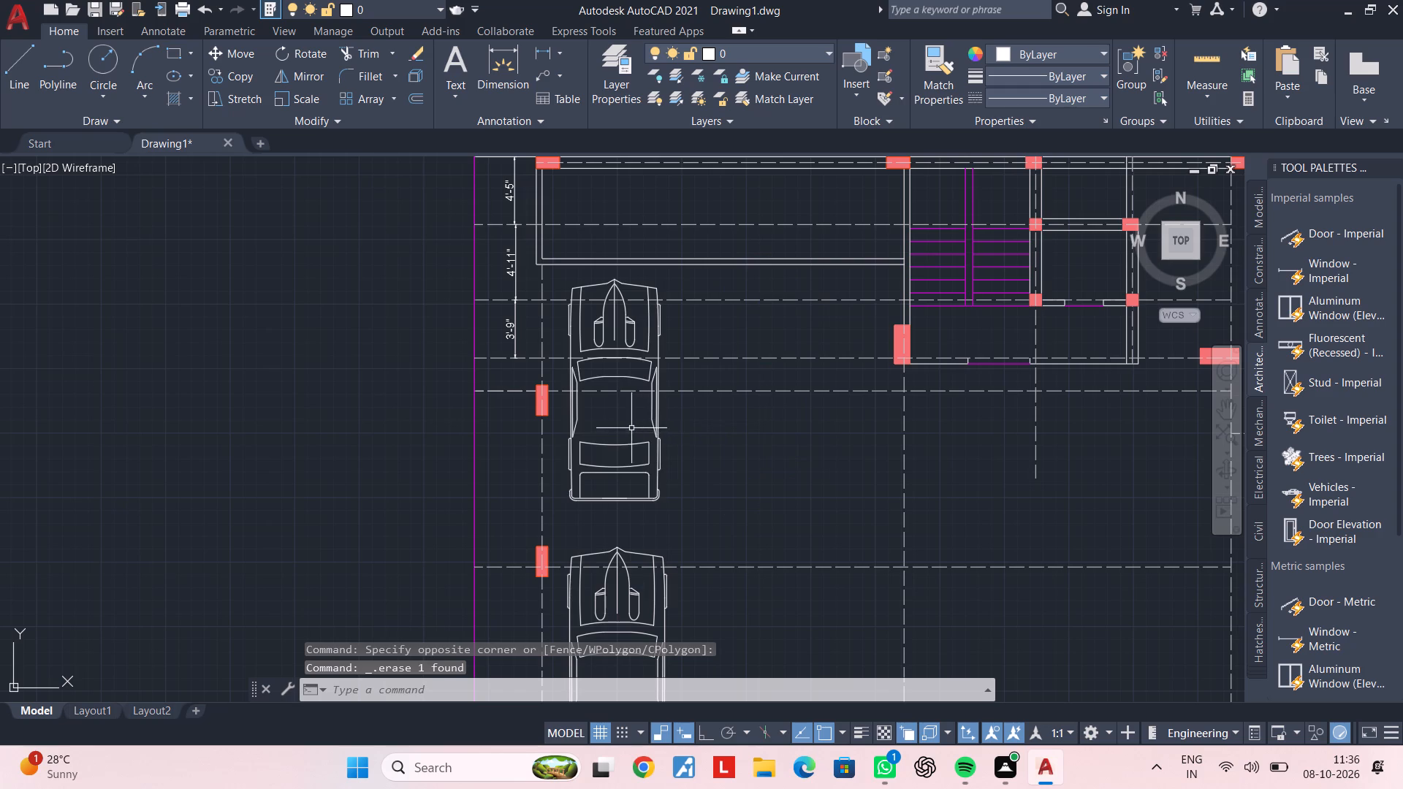
Copy the resized northwest car due east with Ortho on, placing it beside the original in the same bay.
left_click(661, 427)
left_click(660, 427)
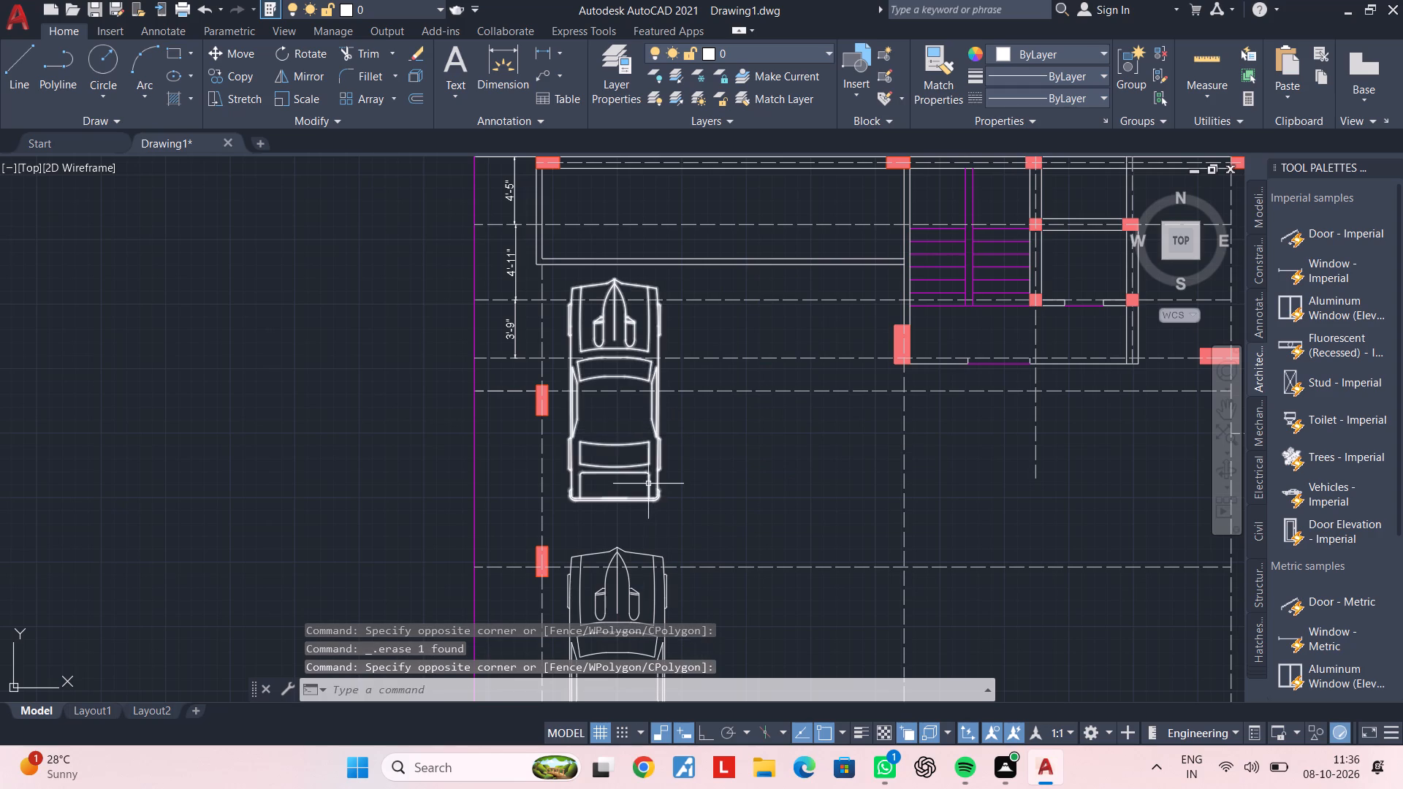
left_click(648, 483)
left_click(699, 726)
type("co")
key("space")
left_click(598, 456)
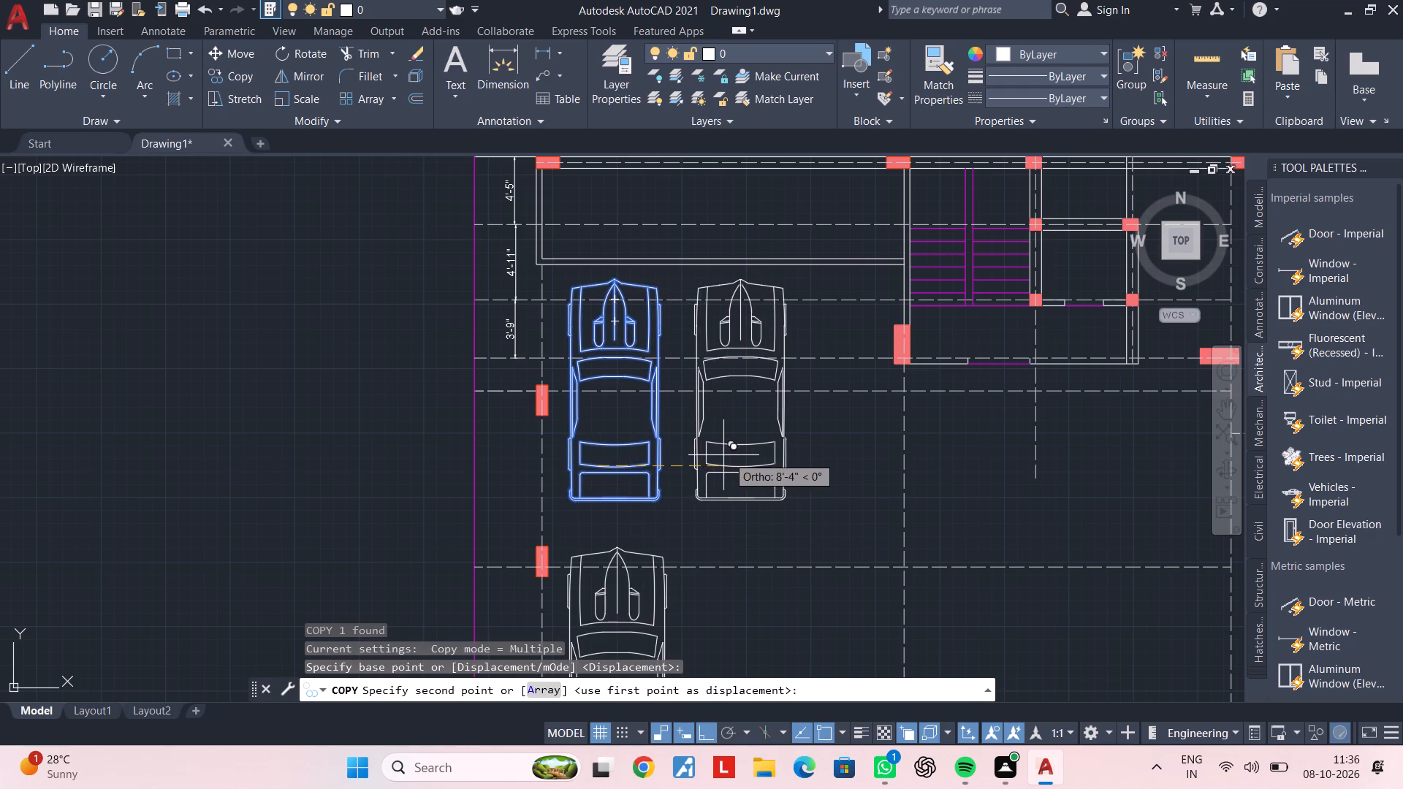
left_click(750, 456)
scroll(804, 486, "down", 1)
key("Escape")
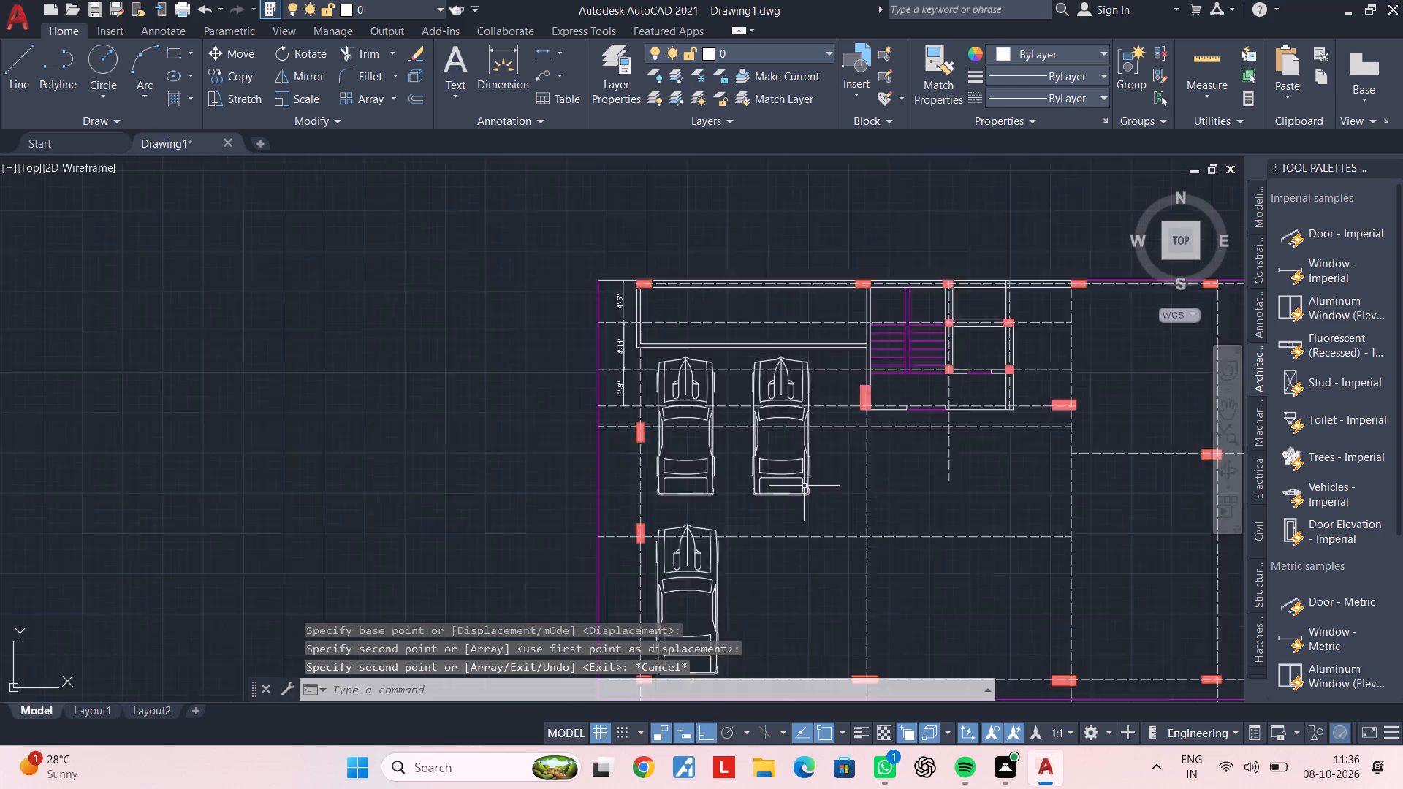
scroll(804, 486, "down", 1)
scroll(828, 367, "up", 1)
key("Escape")
key("Escape")
Scale the southwest car down slightly about its front tip so it clears the bottom-row columns.
middle_click_drag(768, 457, 750, 302)
key("Escape")
key("Escape")
middle_click_drag(750, 492, 761, 428)
key("Escape")
key("Escape")
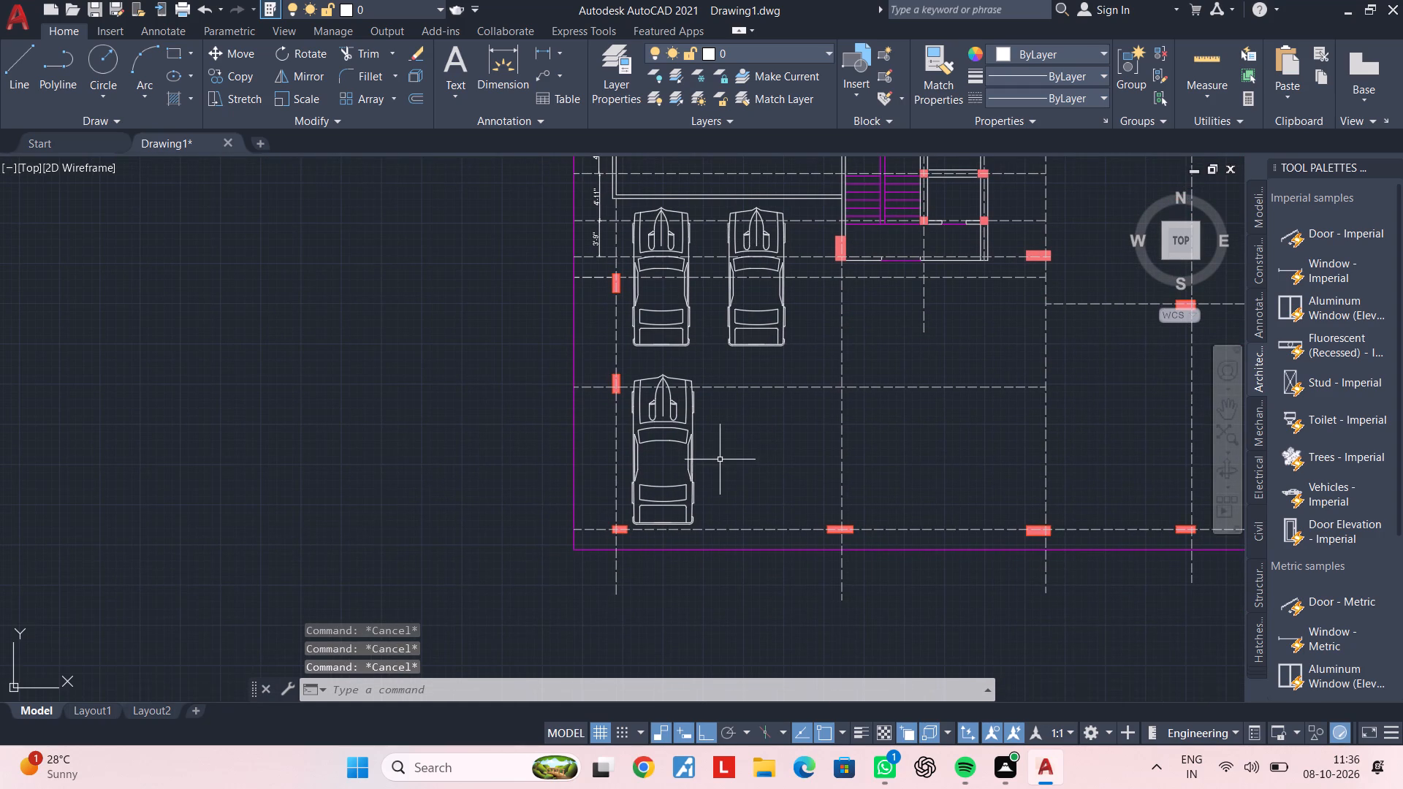
key("Escape")
key("Escape")
key("Escape")
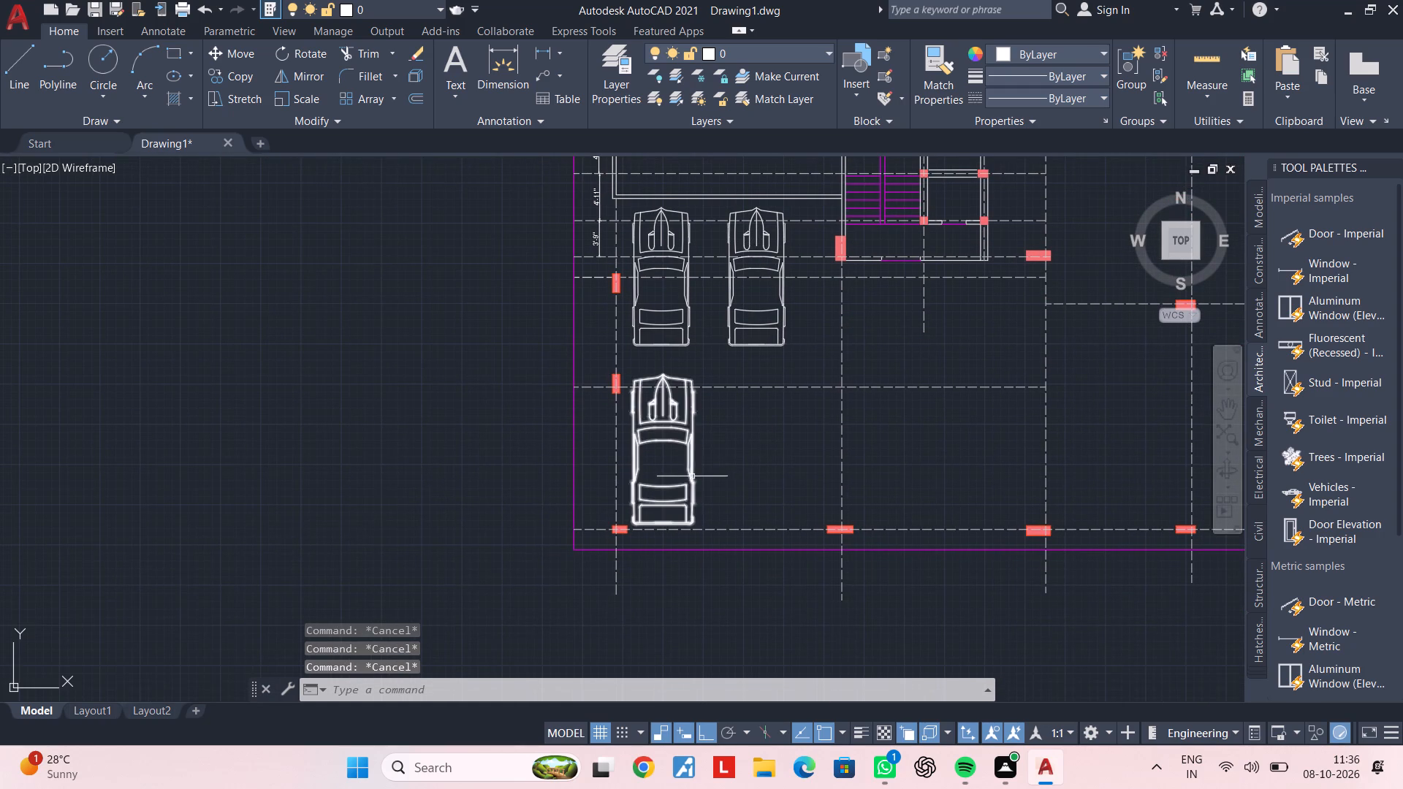
key("Escape")
left_click(688, 476)
type("sc")
key("space")
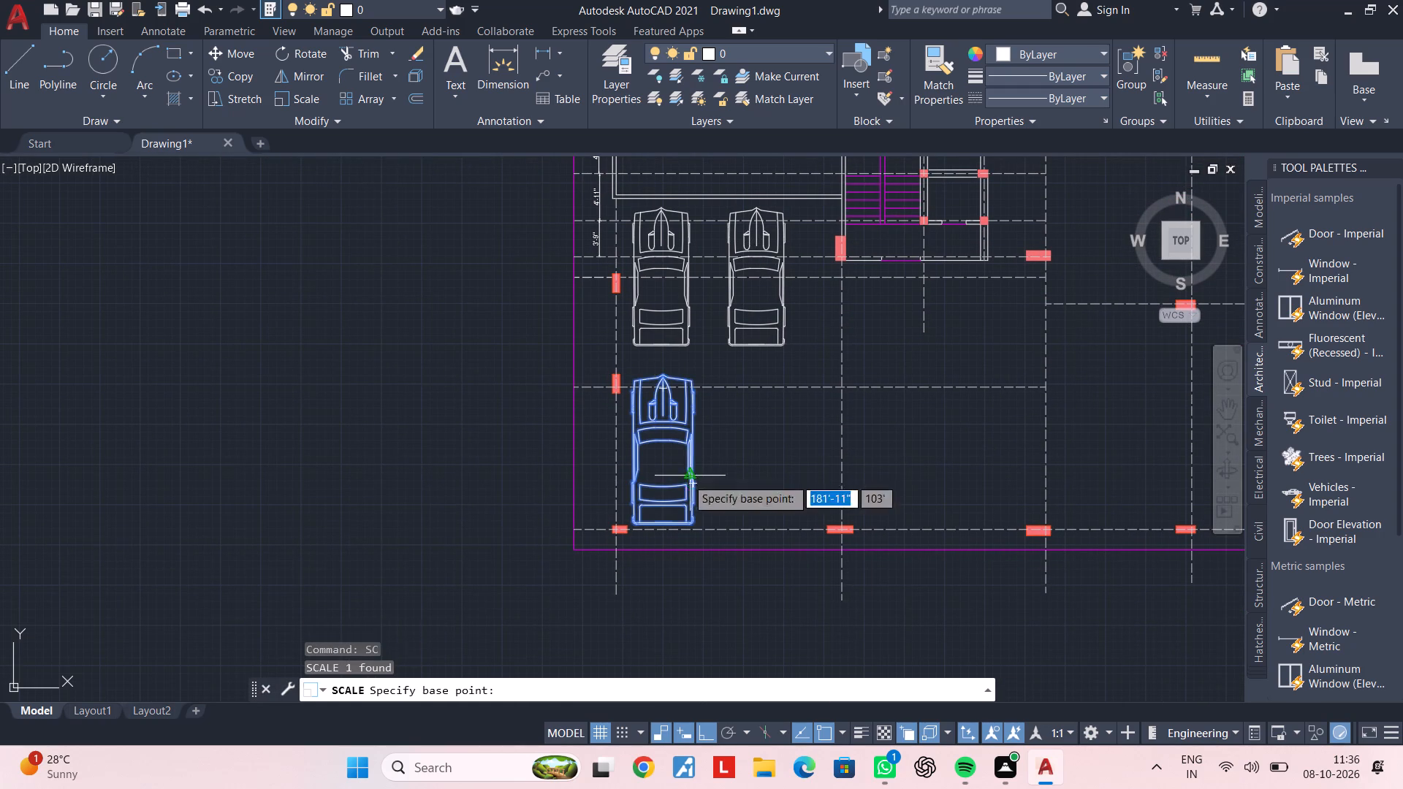
scroll(669, 382, "up", 2)
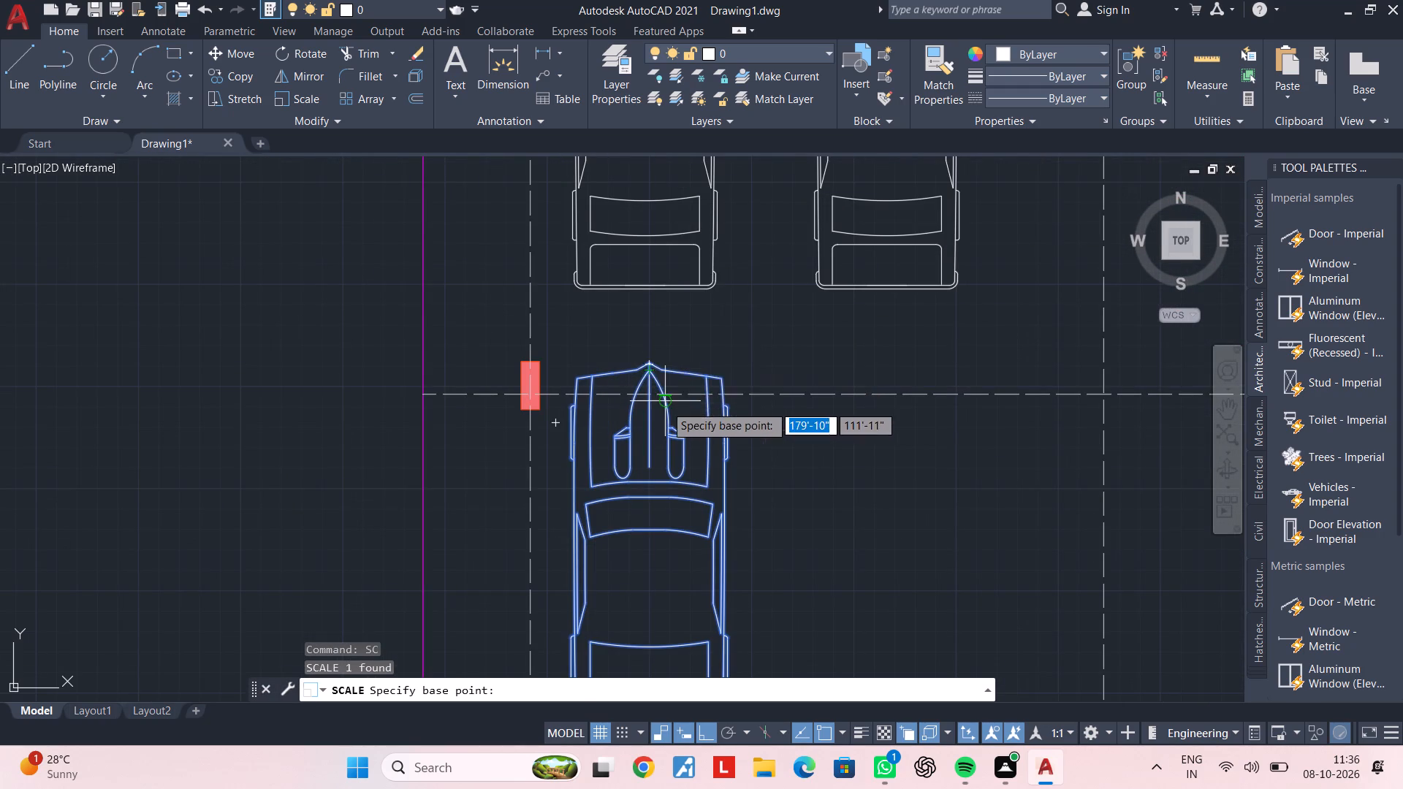
middle_click_drag(667, 391, 674, 232)
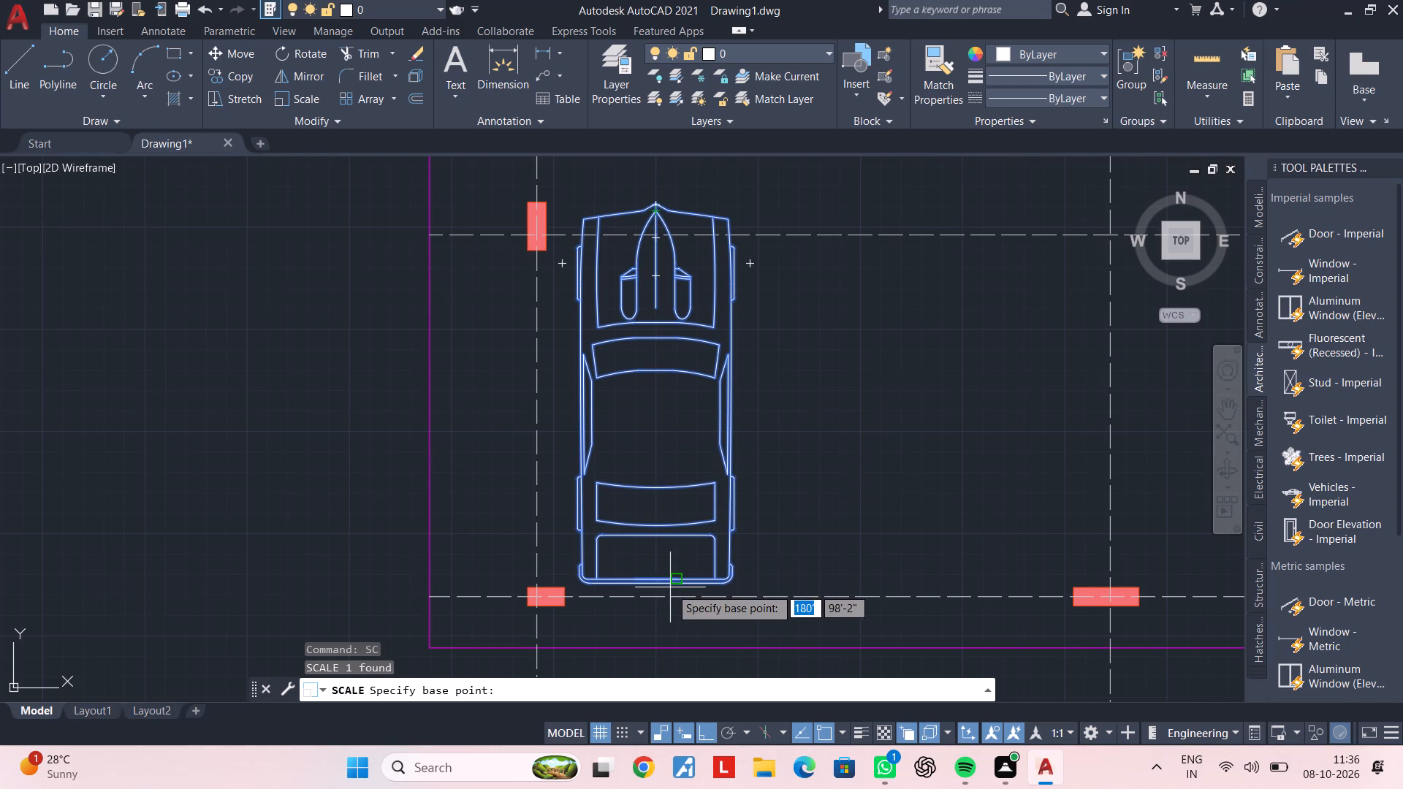
left_click(657, 204)
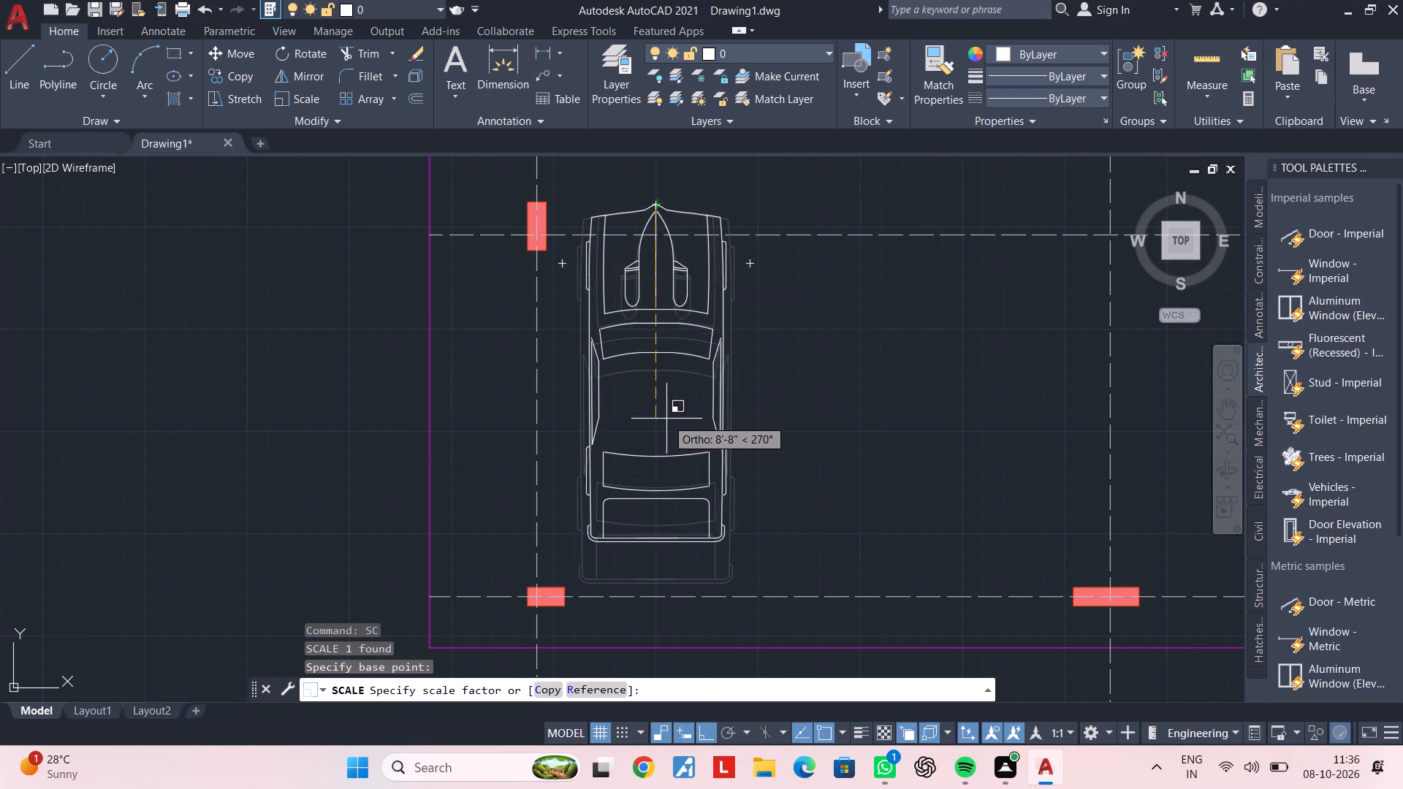
left_click(669, 434)
middle_click_drag(747, 397, 731, 426)
key("Escape")
Copy the resized southwest car about 9'-10" due east, beside the original in the same bay.
left_click(749, 384)
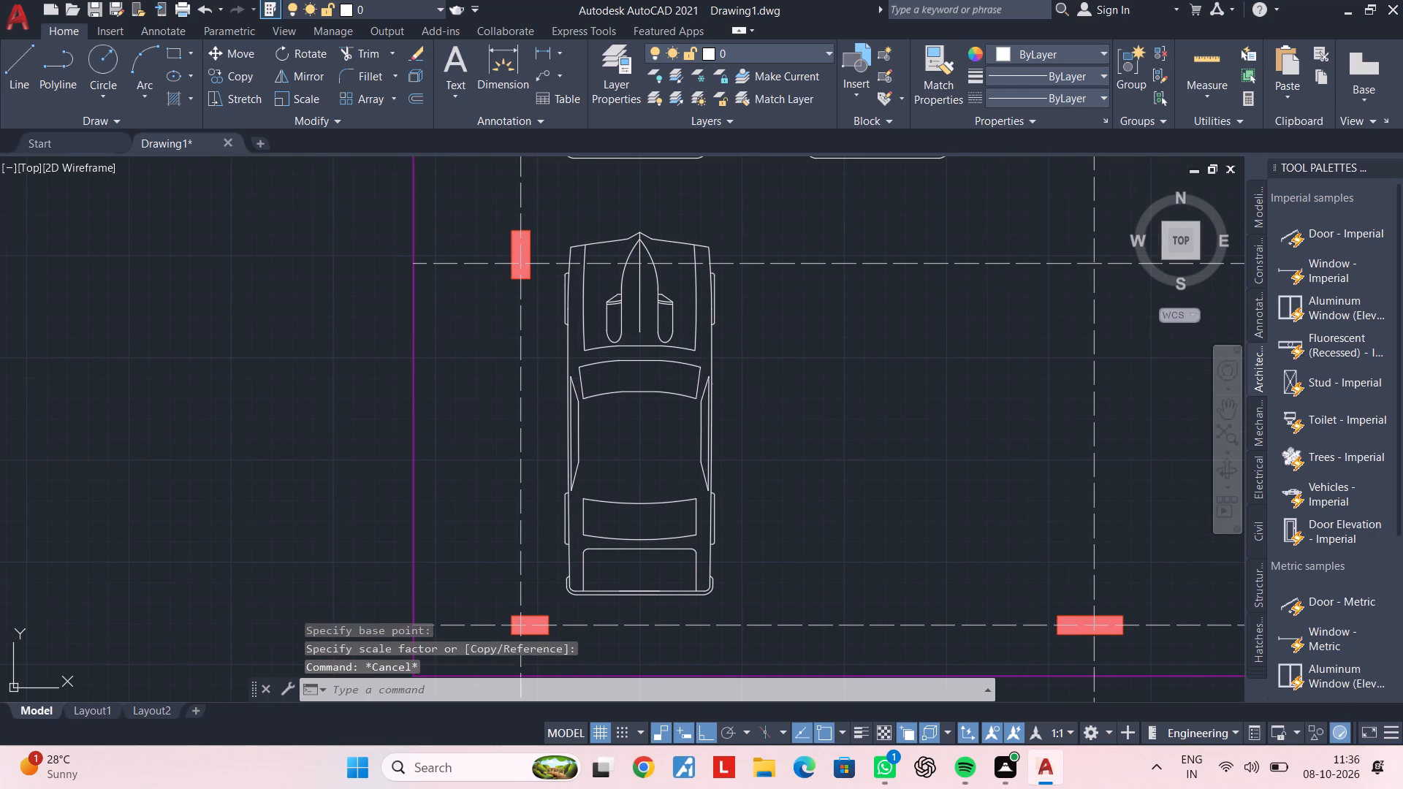
left_click(701, 410)
type("co")
key("space")
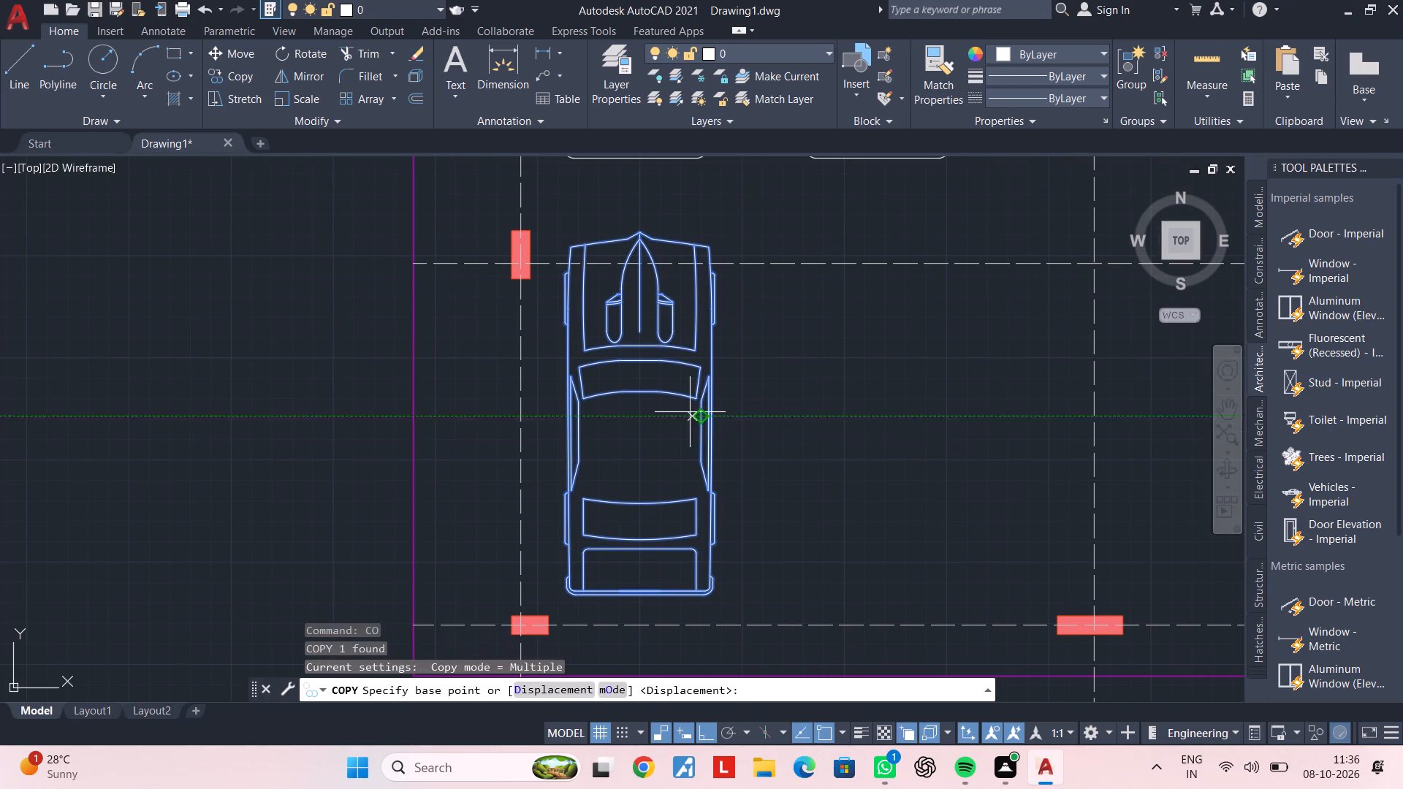
left_click(690, 412)
middle_click_drag(850, 407, 778, 419)
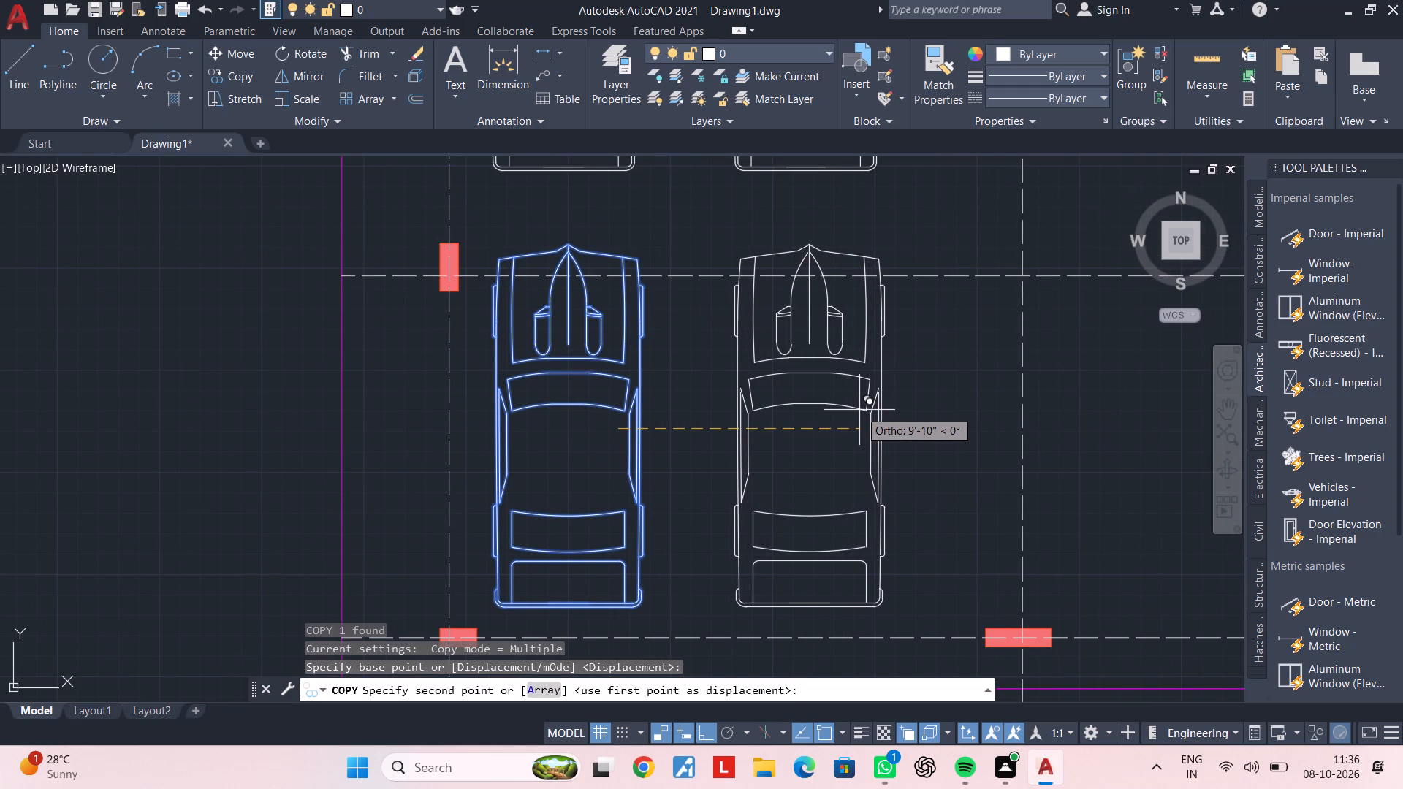
left_click(859, 410)
key("Escape")
Copy the second southern-row car due east twice, filling the adjacent bay side by side, with the first copy about 14'-11" away.
scroll(992, 411, "down", 2)
middle_click_drag(992, 411, 626, 395)
middle_click_drag(832, 391, 764, 444)
middle_click_drag(729, 452, 729, 468)
key("Escape")
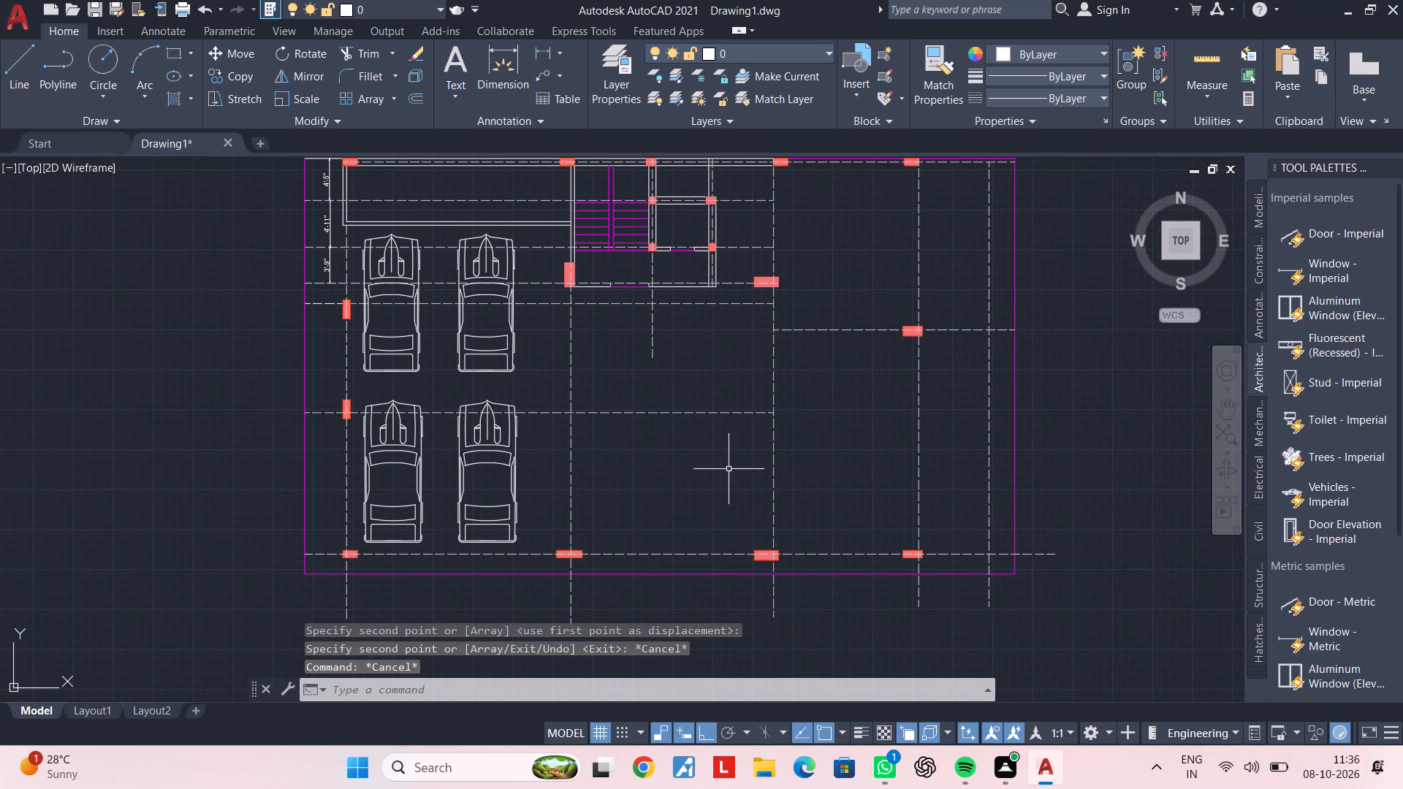
key("Escape")
key("Escape")
key("Escape")
key("Escape")
middle_click_drag(727, 468, 675, 469)
middle_click_drag(642, 473, 777, 417)
key("Escape")
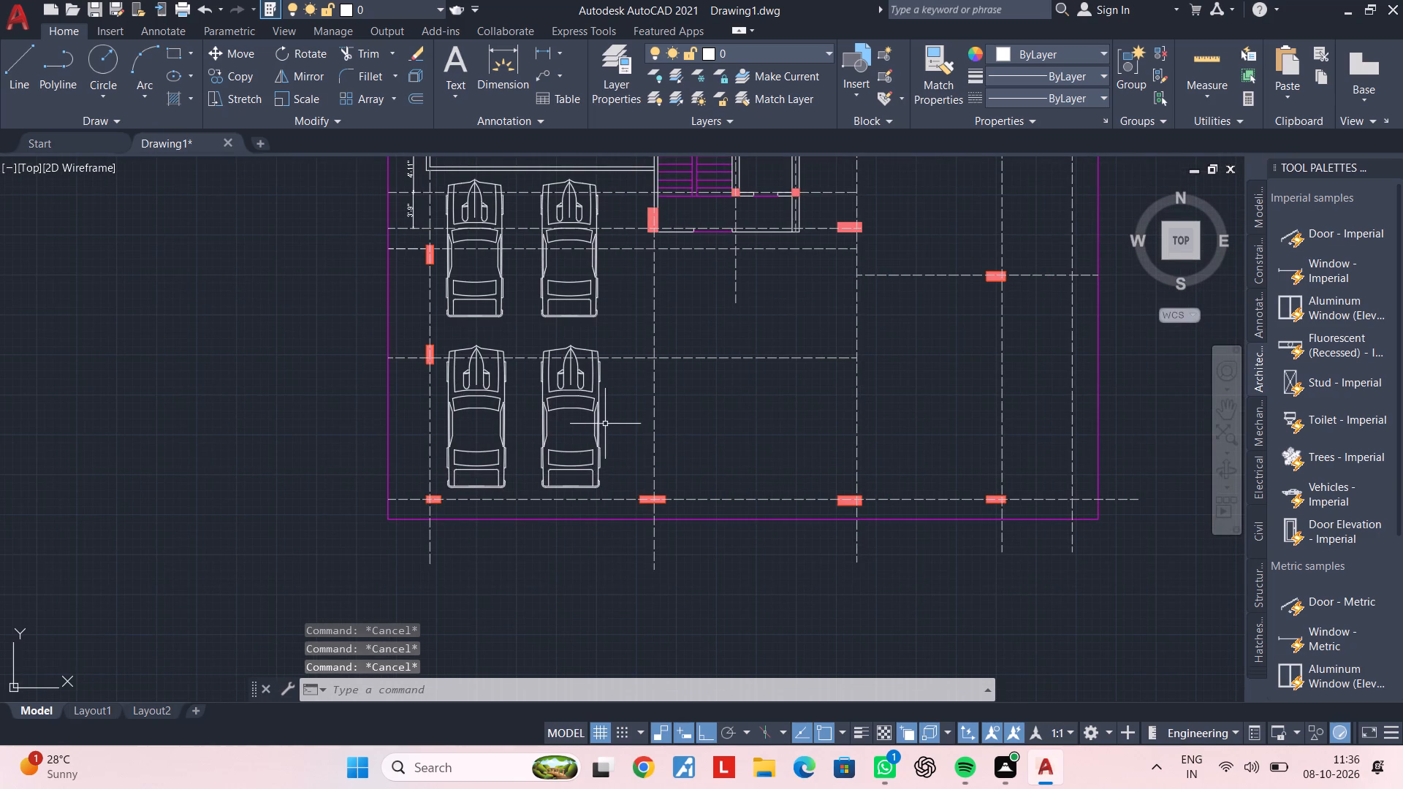
left_click(601, 424)
type("co")
key("space")
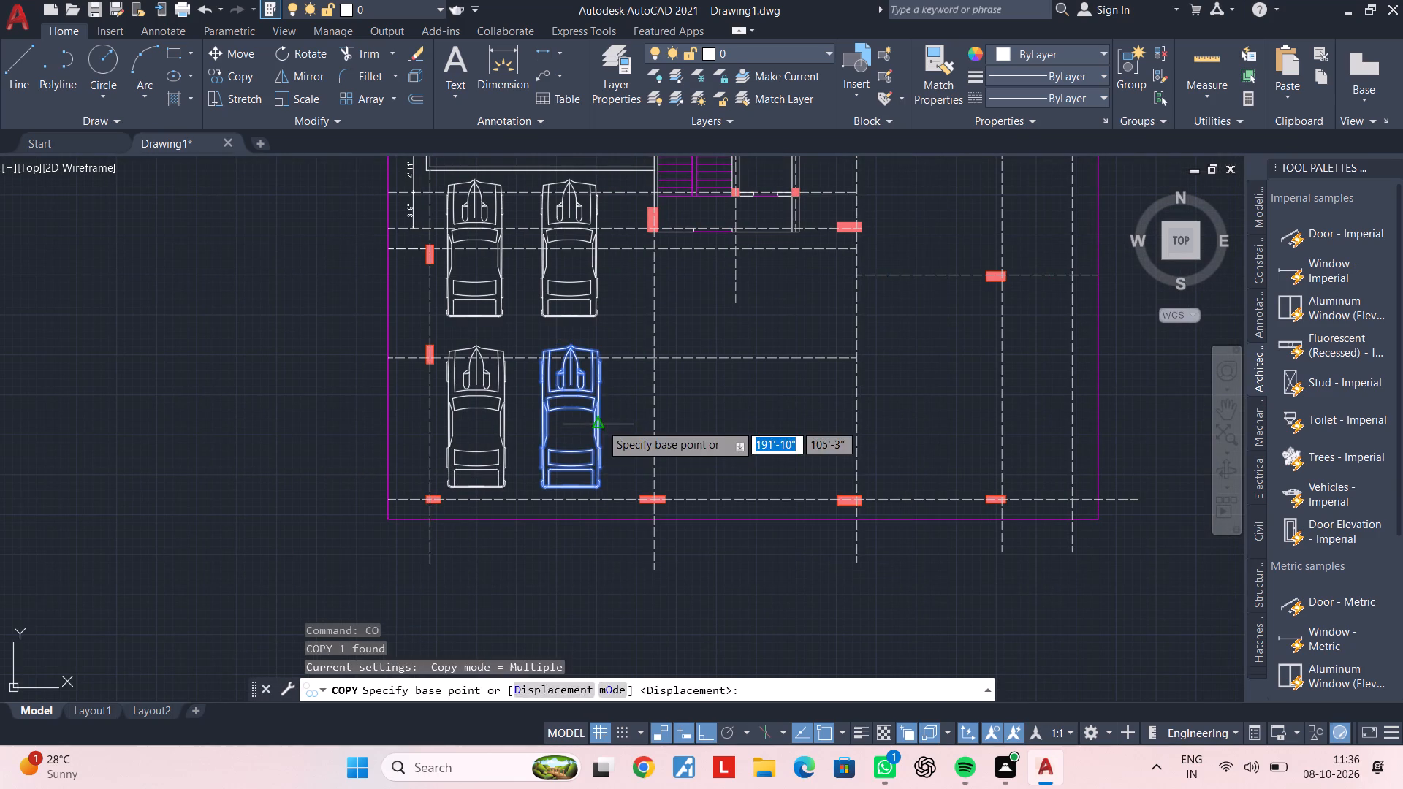
left_click(587, 422)
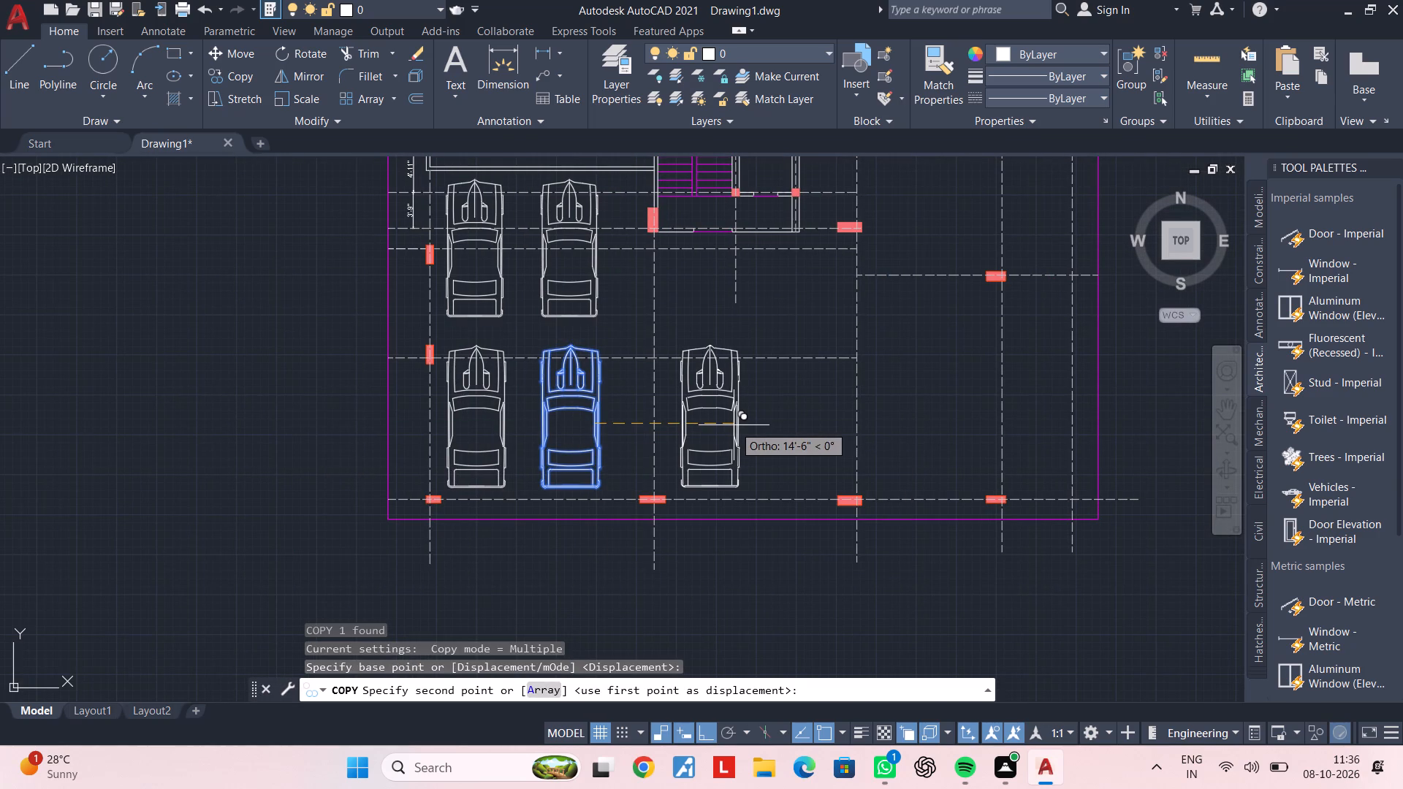
middle_click_drag(734, 425, 704, 426)
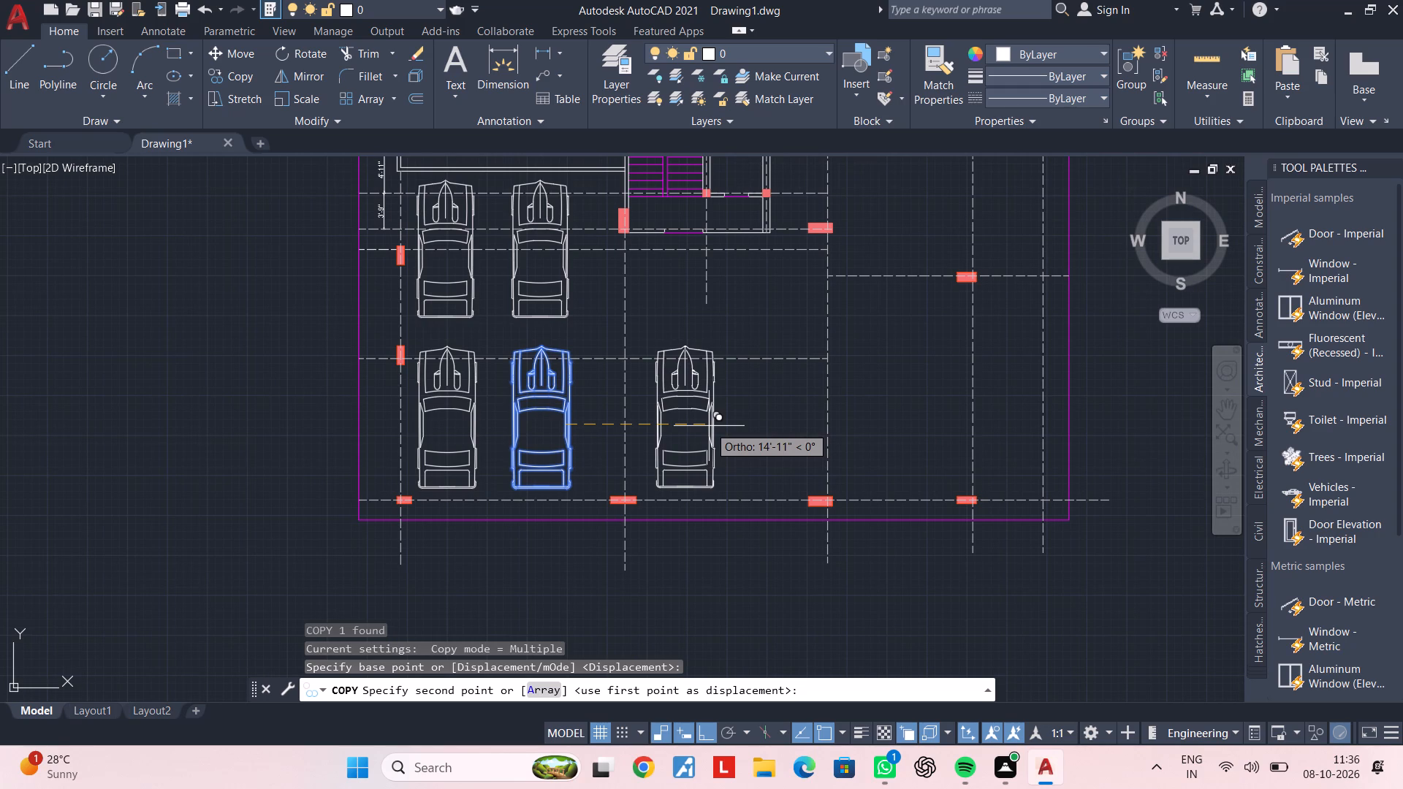
left_click(709, 426)
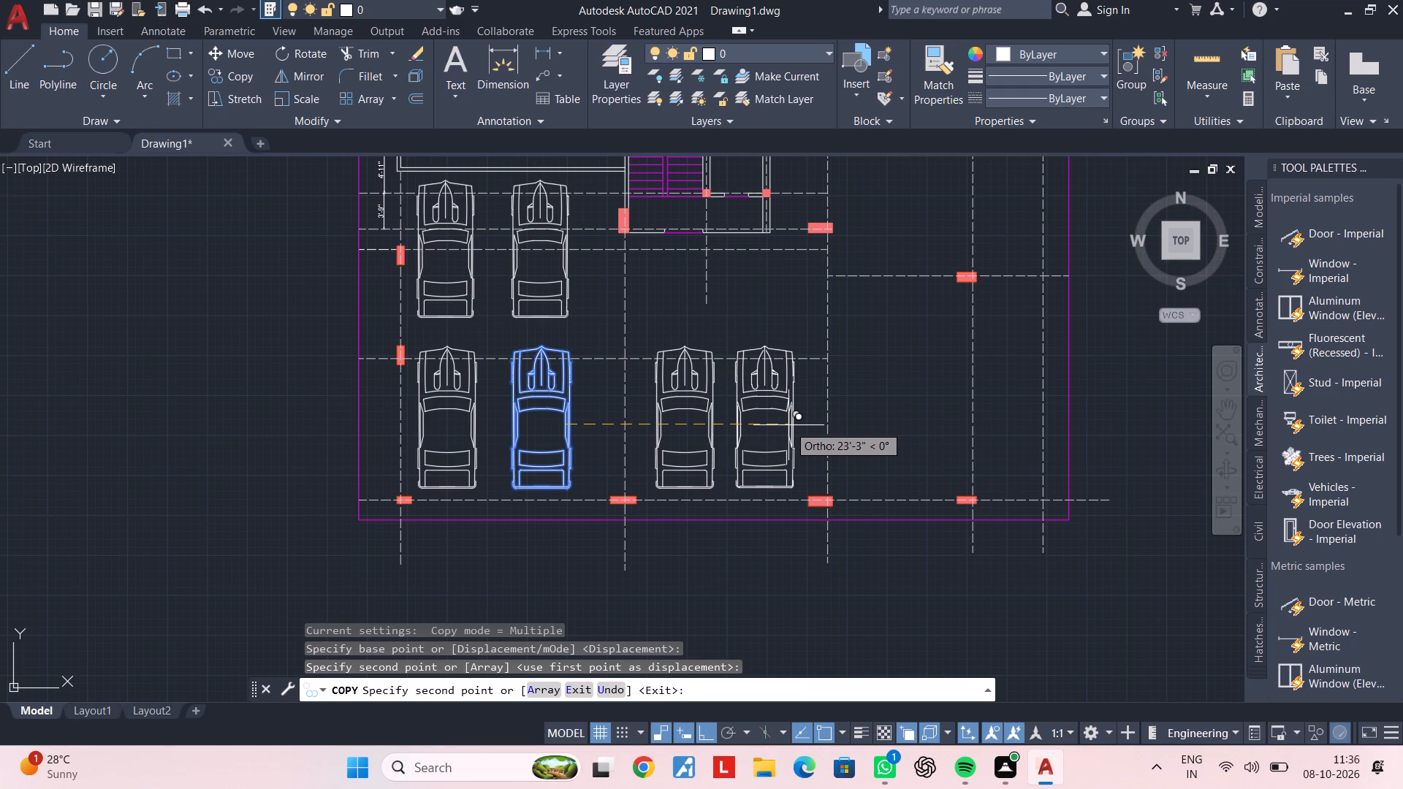
left_click(799, 425)
key("Escape")
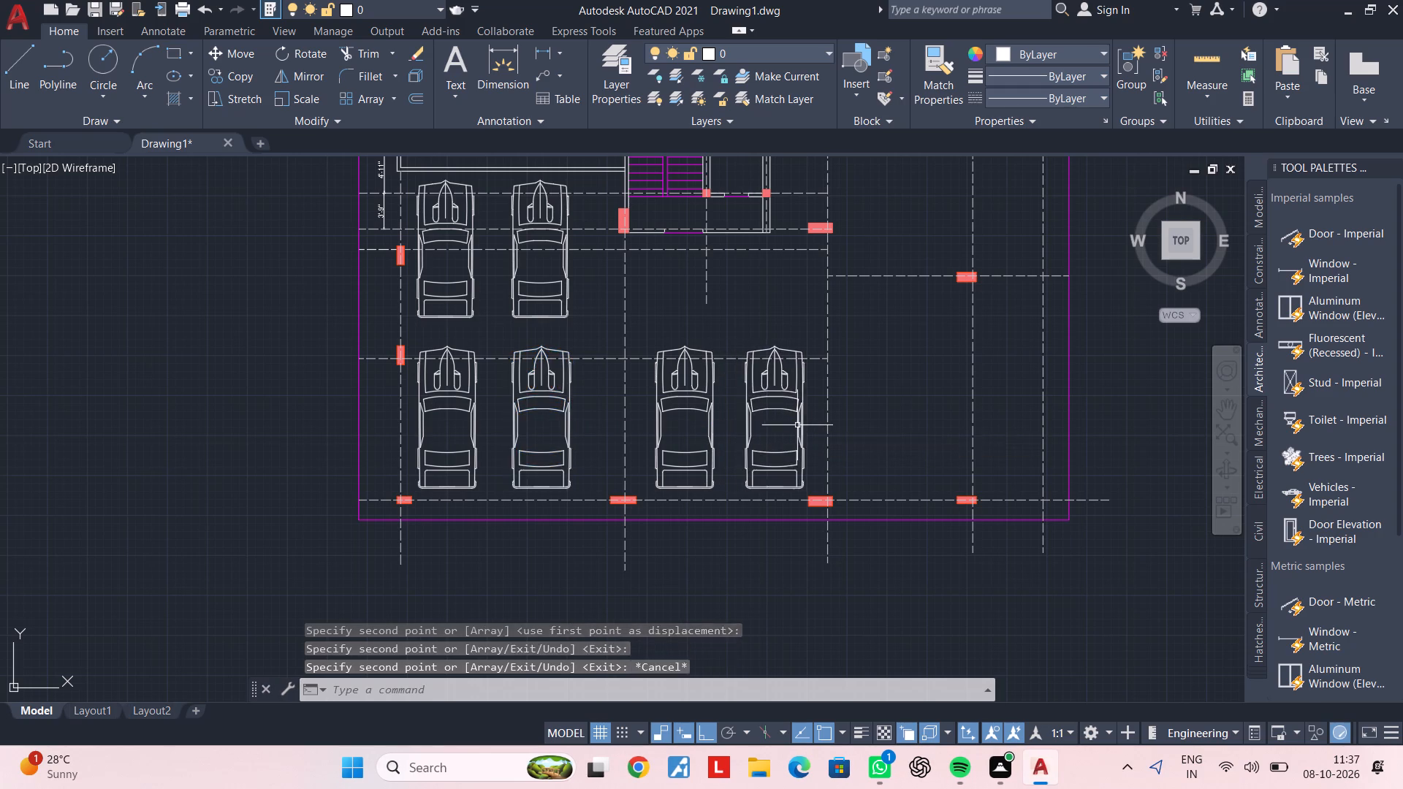
key("Escape")
key("Escape")
Copy the second southern-row car due east into the empty space outside the plan's boundary.
scroll(856, 430, "down", 1)
middle_click_drag(871, 431, 772, 431)
middle_click_drag(878, 378, 755, 413)
key("Escape")
middle_click_drag(709, 426, 700, 435)
key("Escape")
key("Escape")
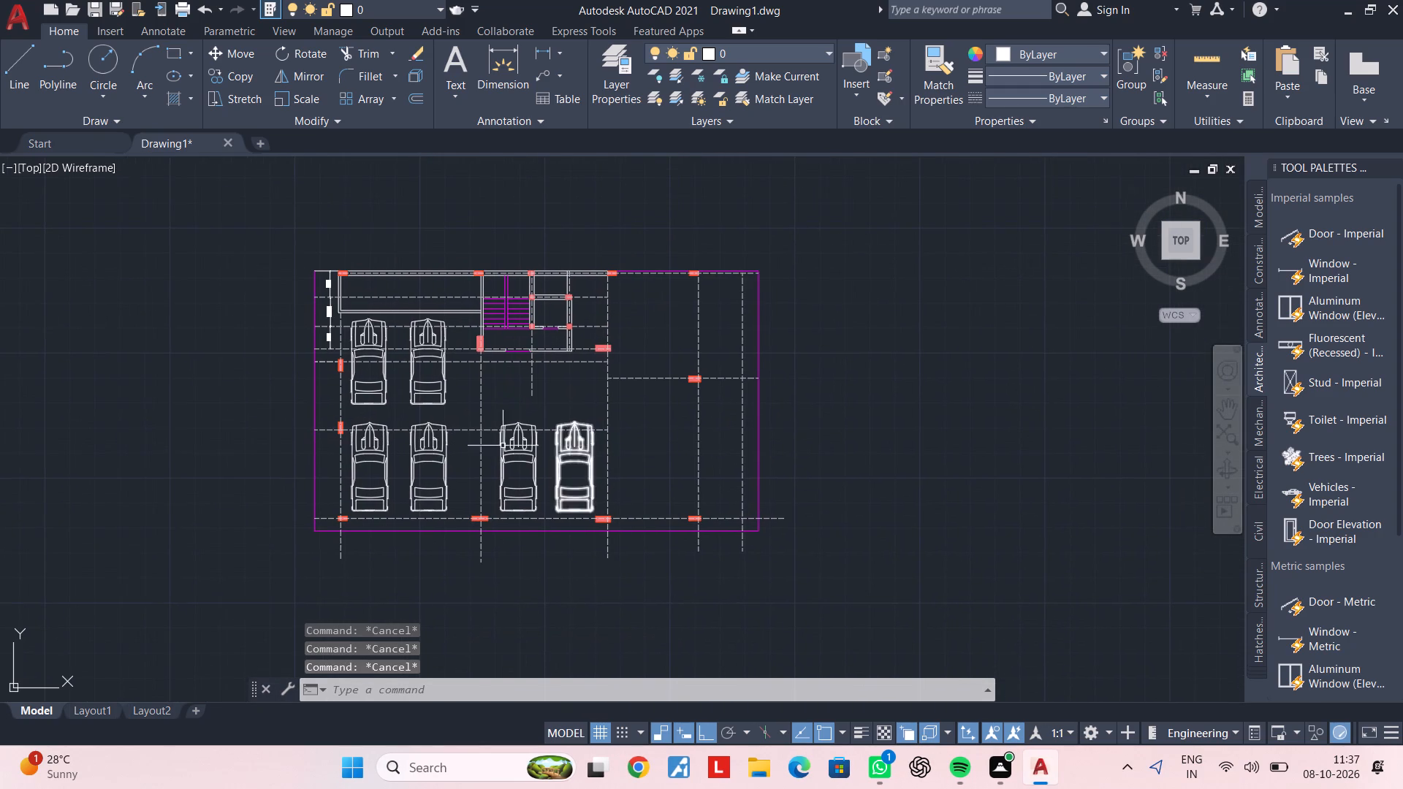
left_click(419, 446)
key("c")
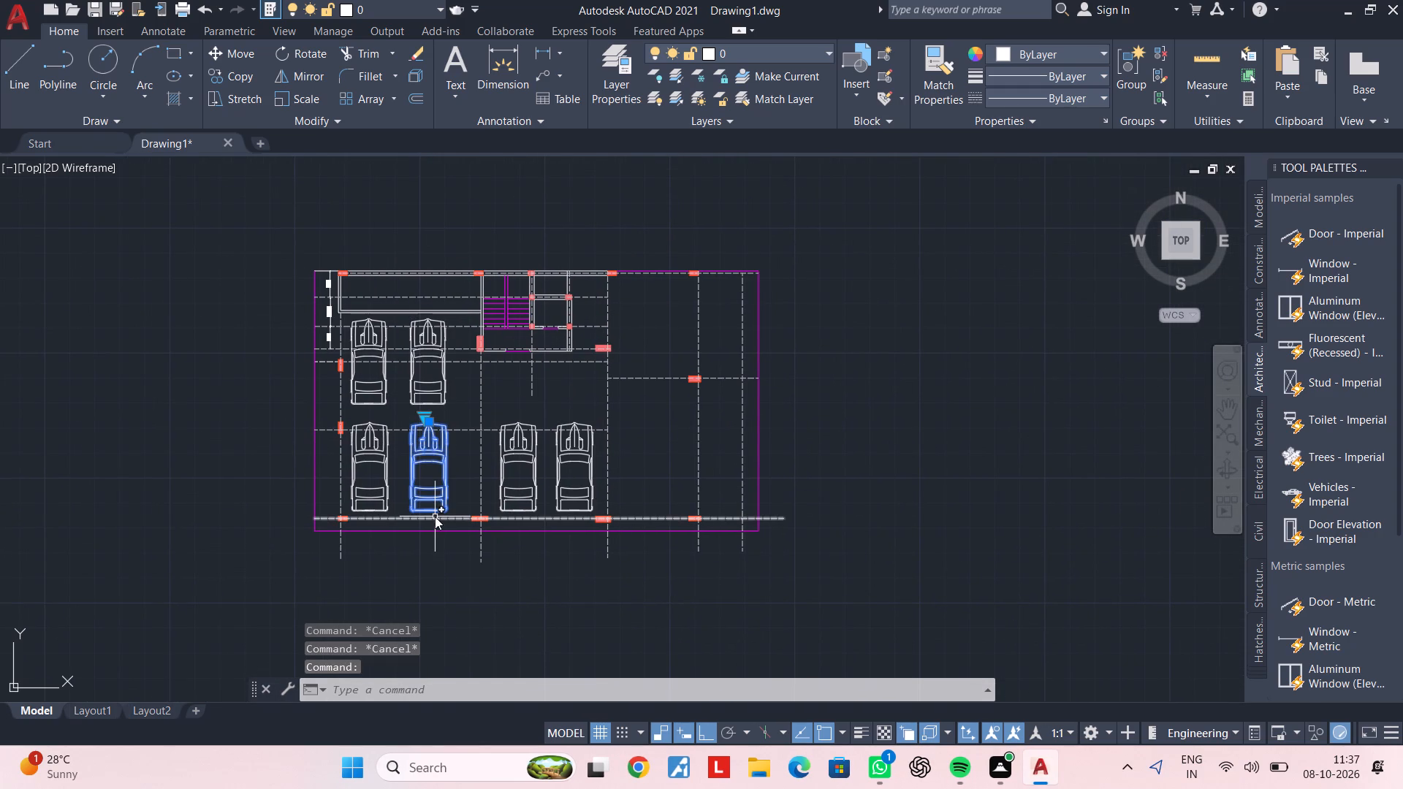
key("o")
key("space")
left_click(445, 514)
middle_click_drag(915, 457, 829, 471)
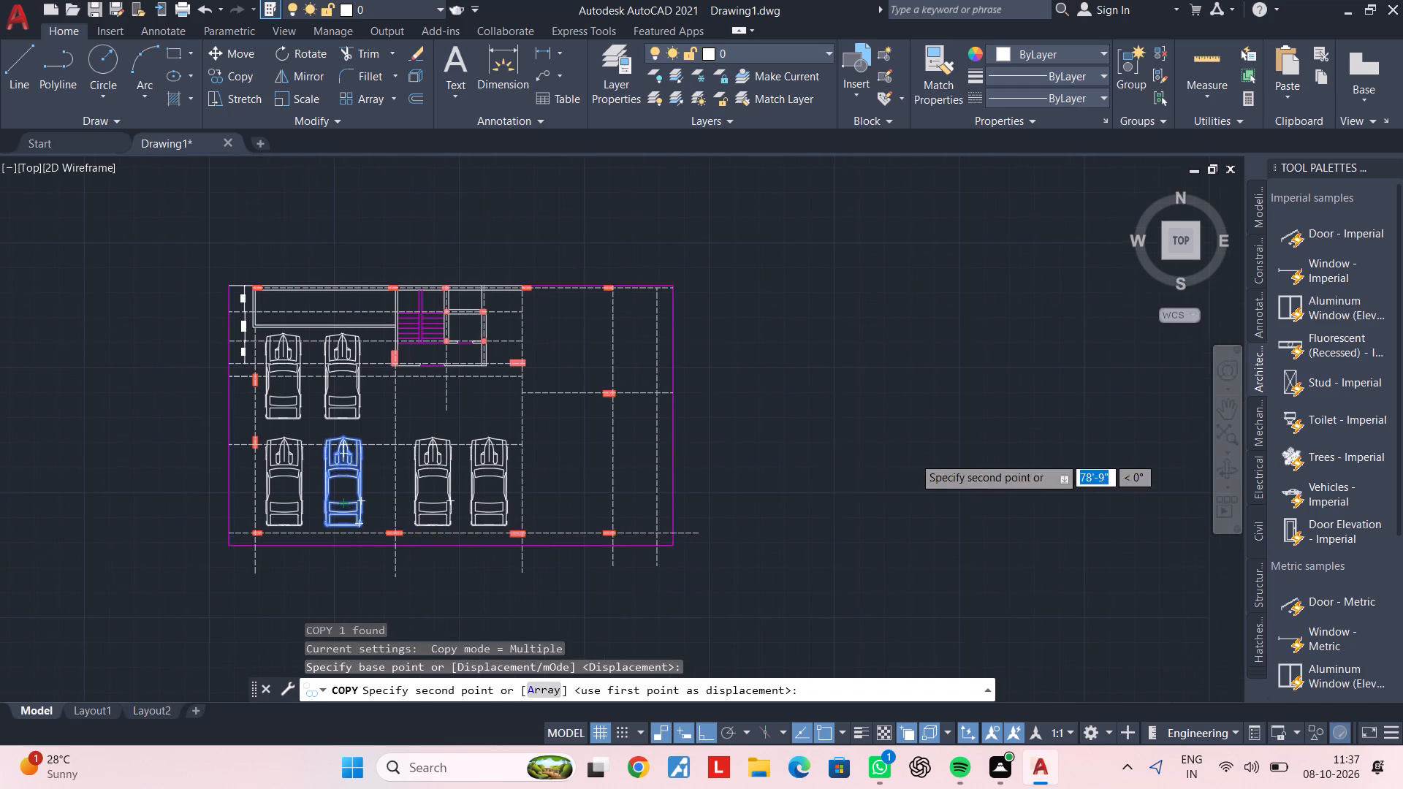
left_click(839, 472)
key("Escape")
Rotate the car copy outside the plan 90° counterclockwise so it faces west.
left_click_drag(892, 399, 885, 408)
left_click(786, 544)
type("ro")
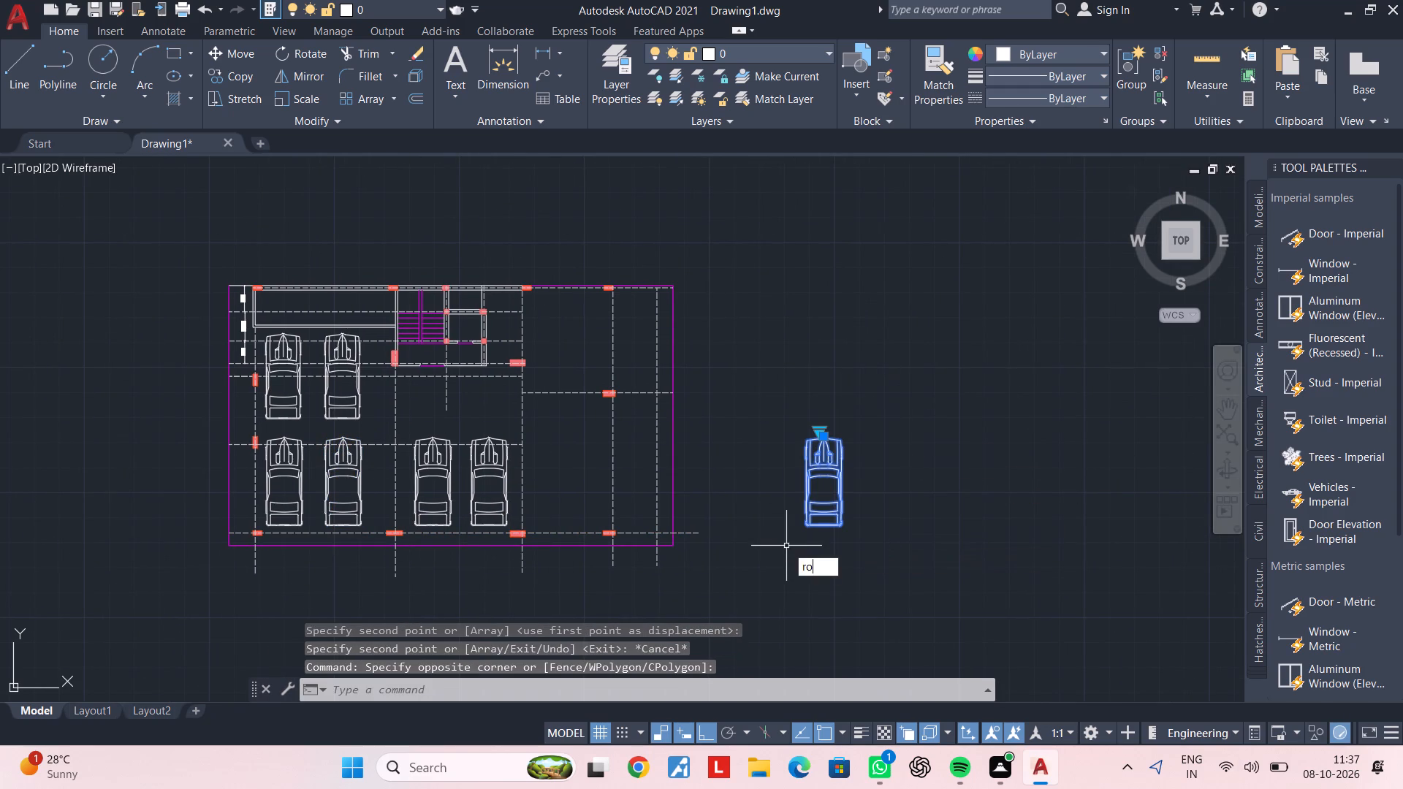
key("space")
left_click(905, 491)
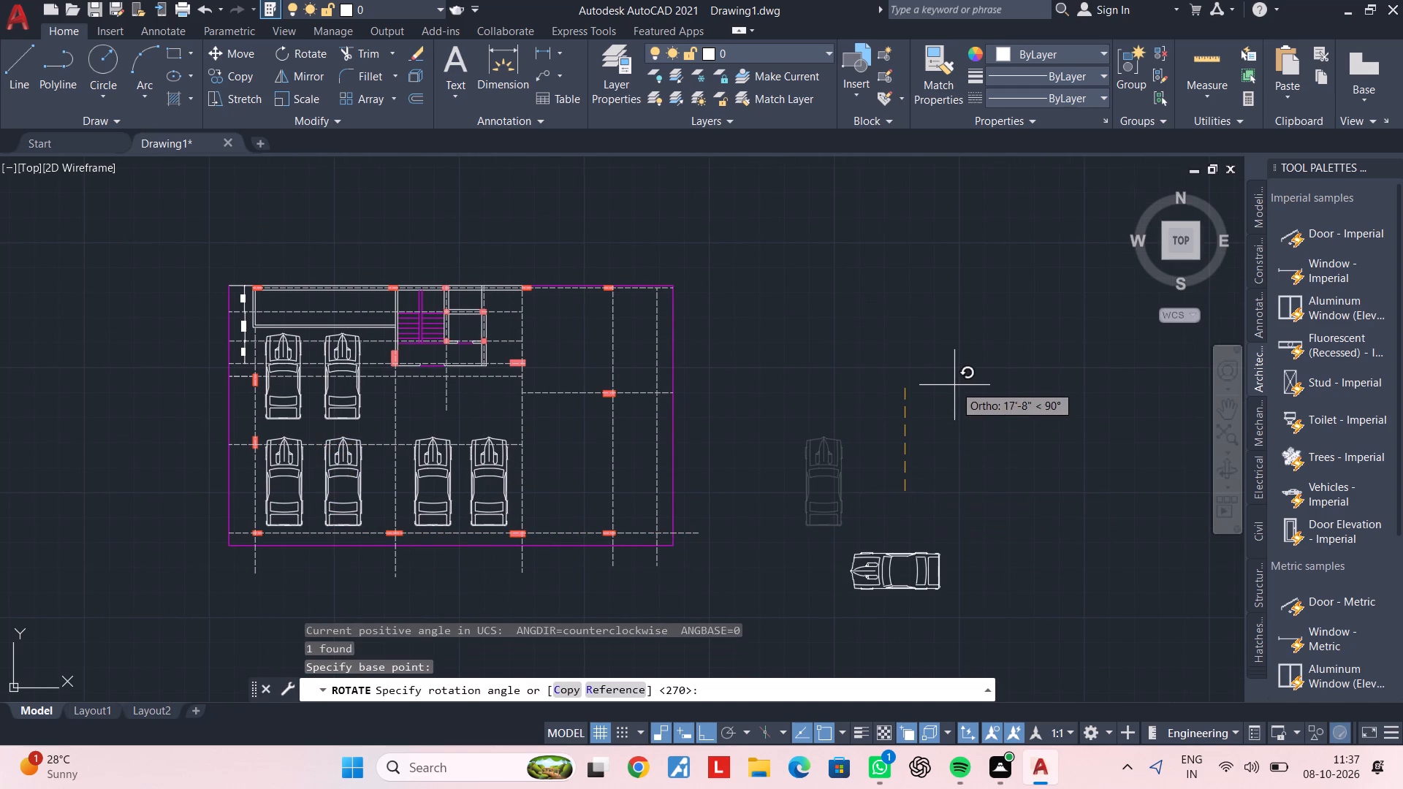
left_click(954, 395)
middle_click_drag(965, 473, 978, 378)
key("Escape")
key("Escape")
key("Escape")
key("Escape")
key("Escape")
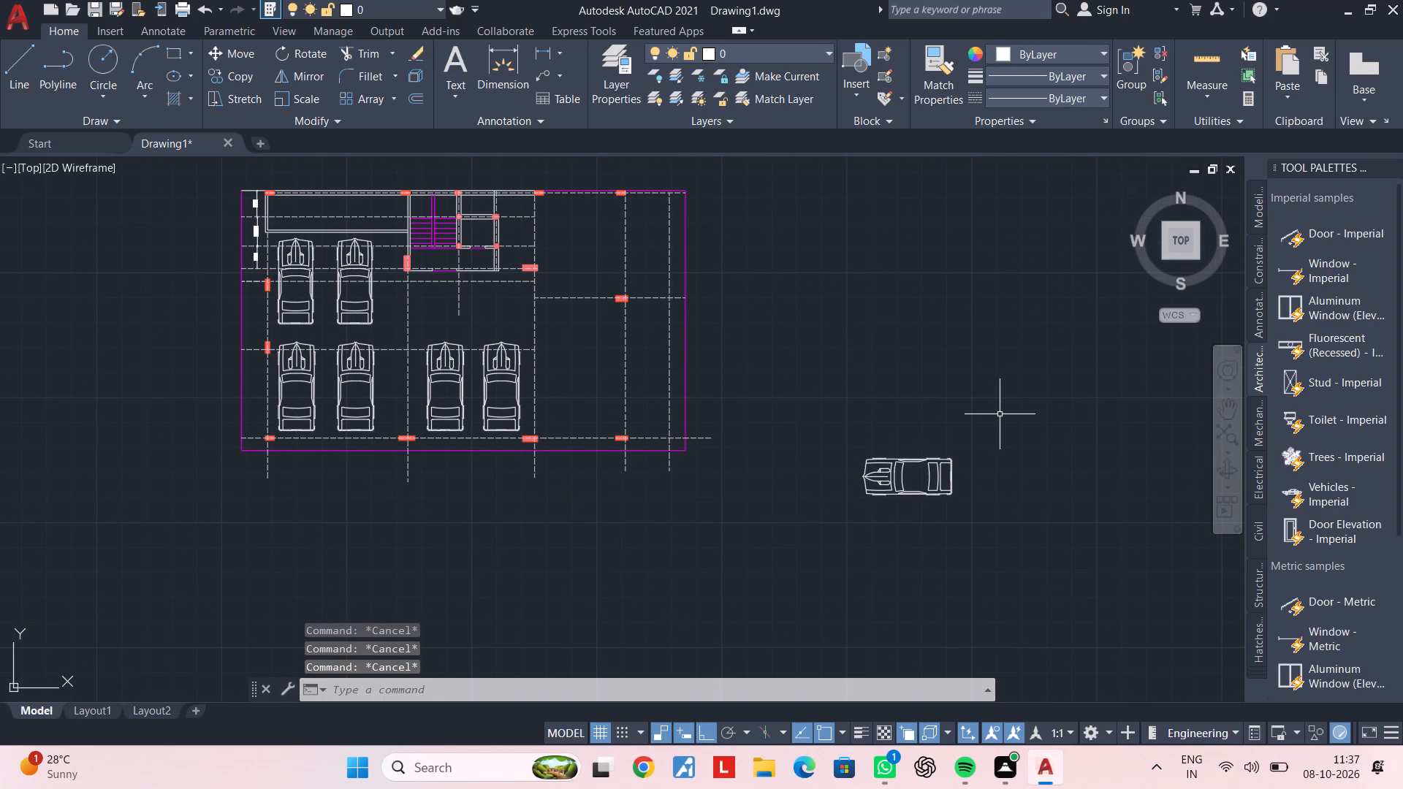
key("Escape")
Copy the west-facing car with Ortho off into the southeast bay, just above the bottom columns.
left_click(1000, 410)
left_click(859, 544)
type("co")
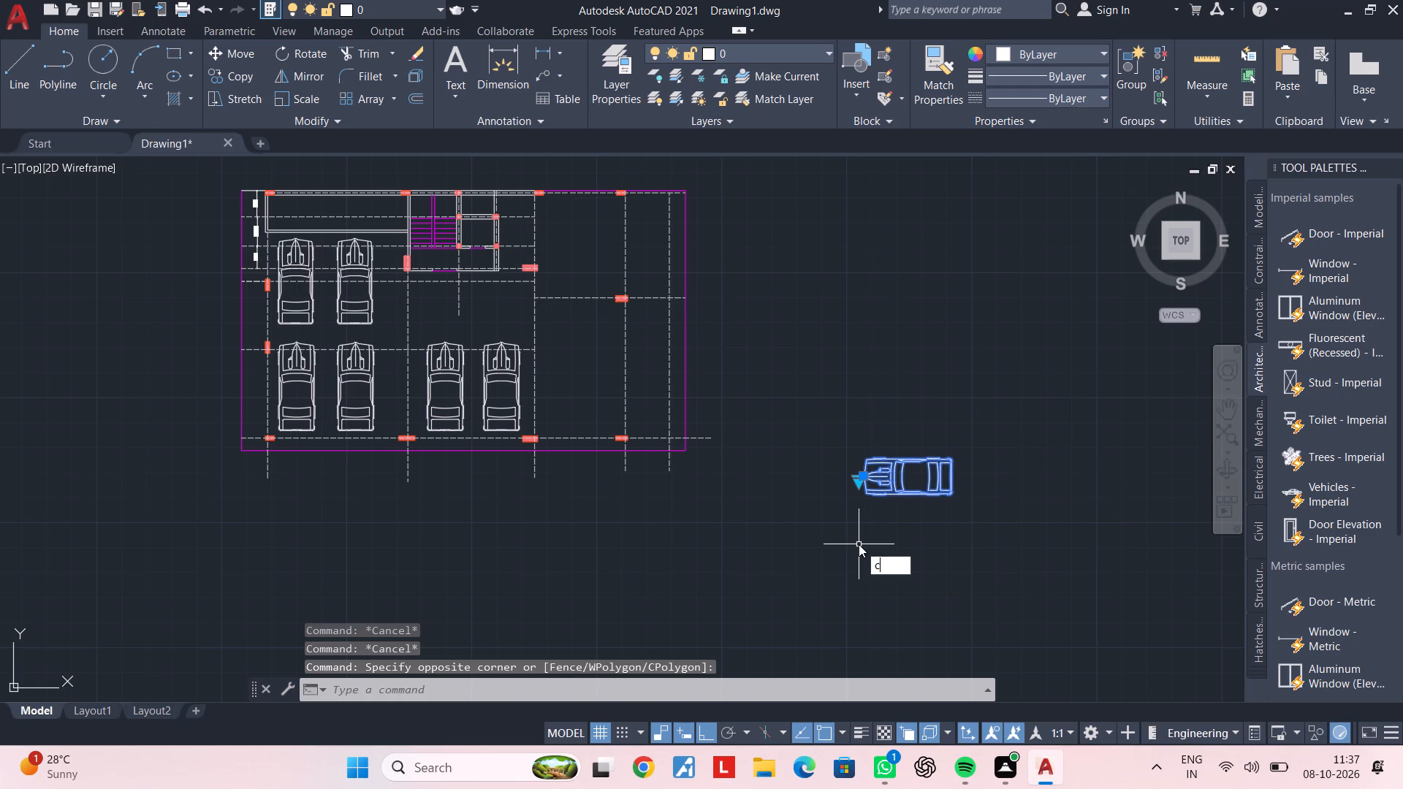
key("space")
left_click(905, 482)
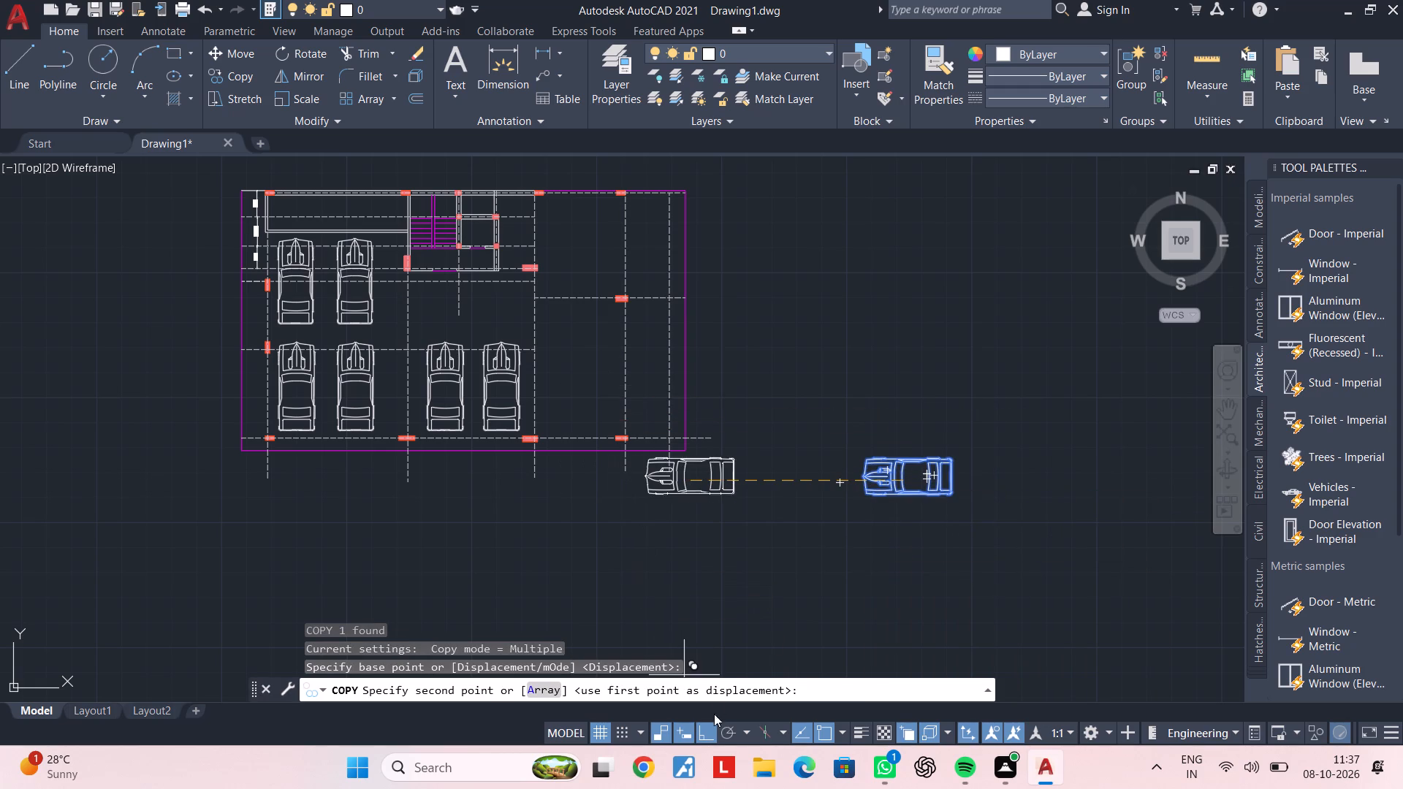
left_click(712, 728)
middle_click_drag(582, 389, 719, 405)
scroll(699, 424, "up", 2)
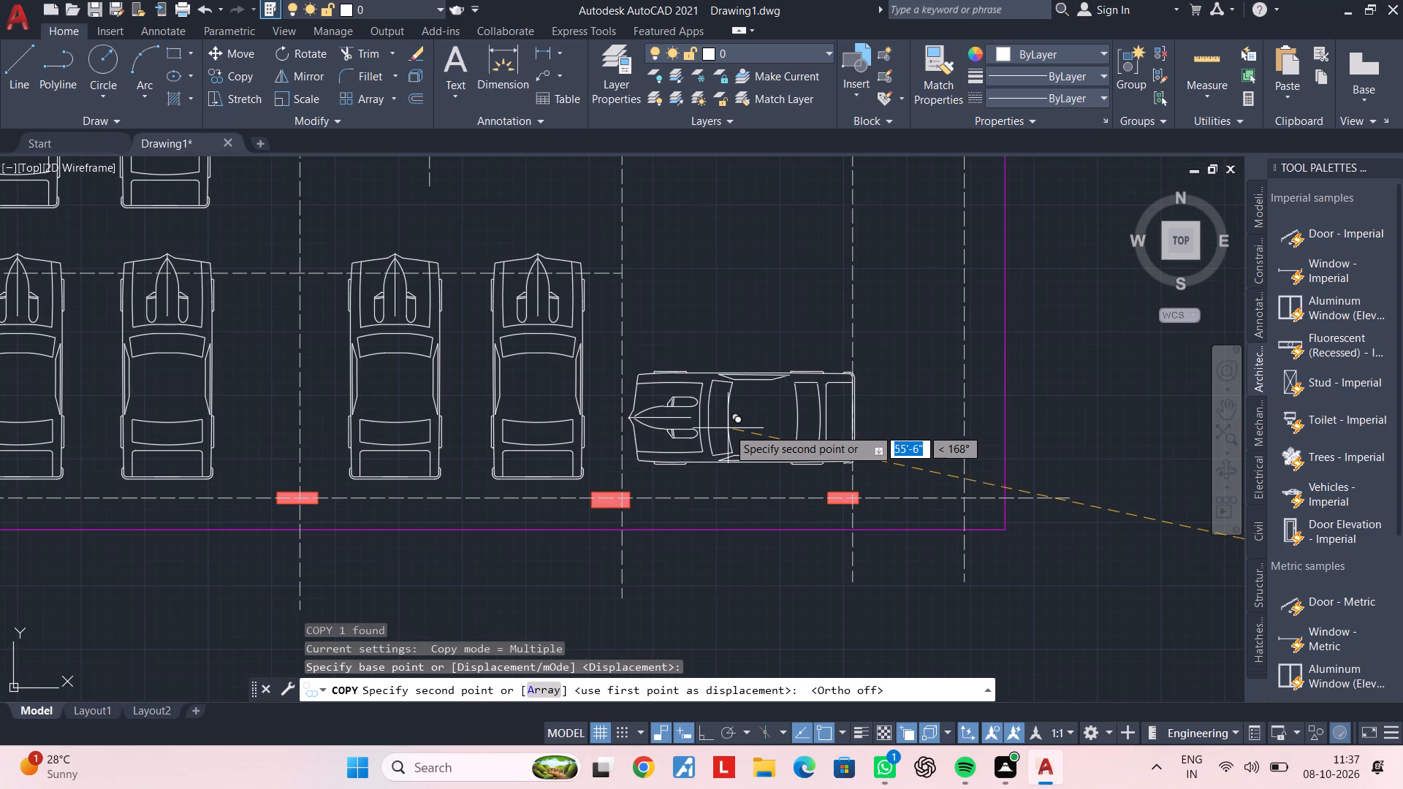
middle_click_drag(728, 431, 735, 392)
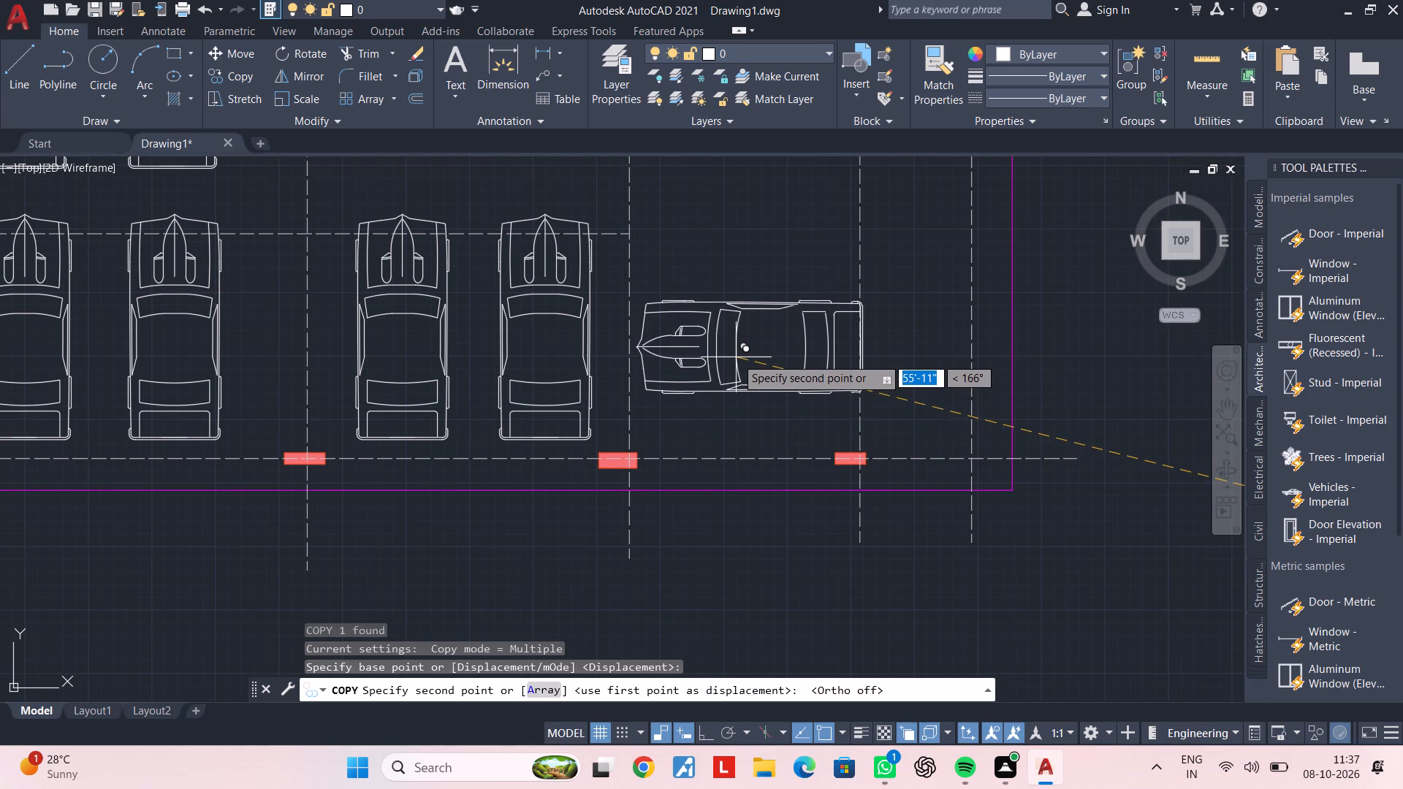
left_click(736, 357)
middle_click_drag(828, 289, 768, 445)
key("Escape")
key("Escape")
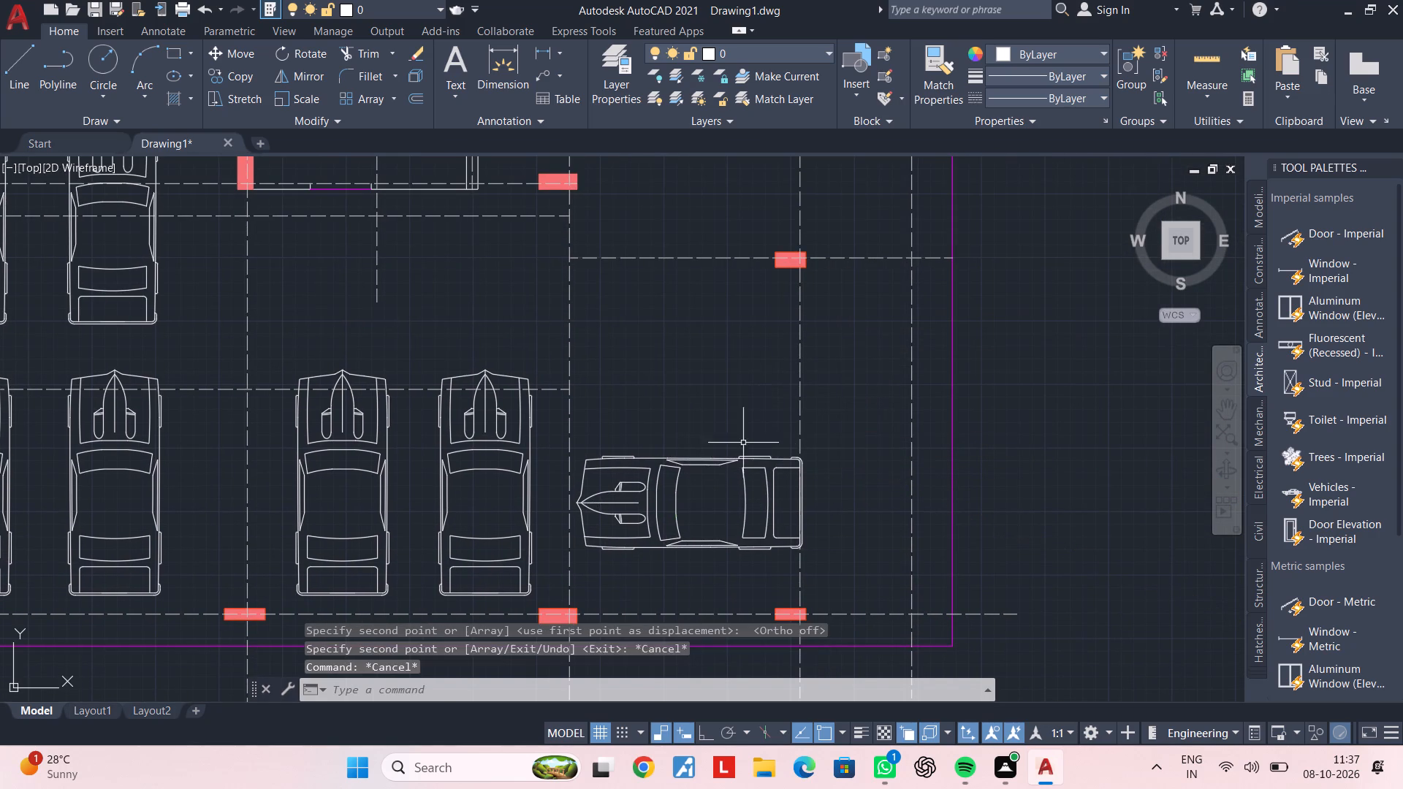
Copy the southeast bay's west-facing car about 8'-11" due north with Ortho on.
left_click(729, 462)
type("co")
key("space")
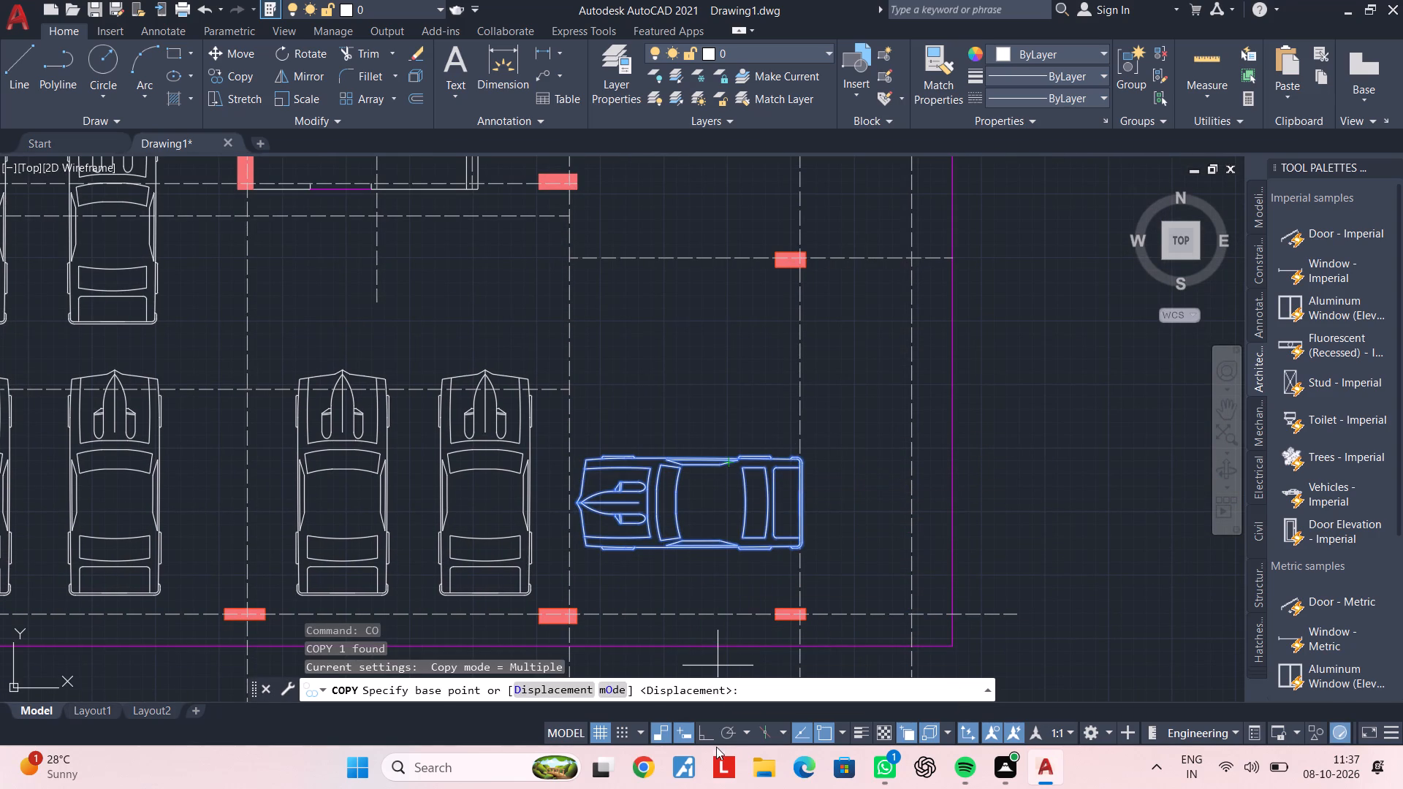
left_click(705, 733)
left_click(745, 476)
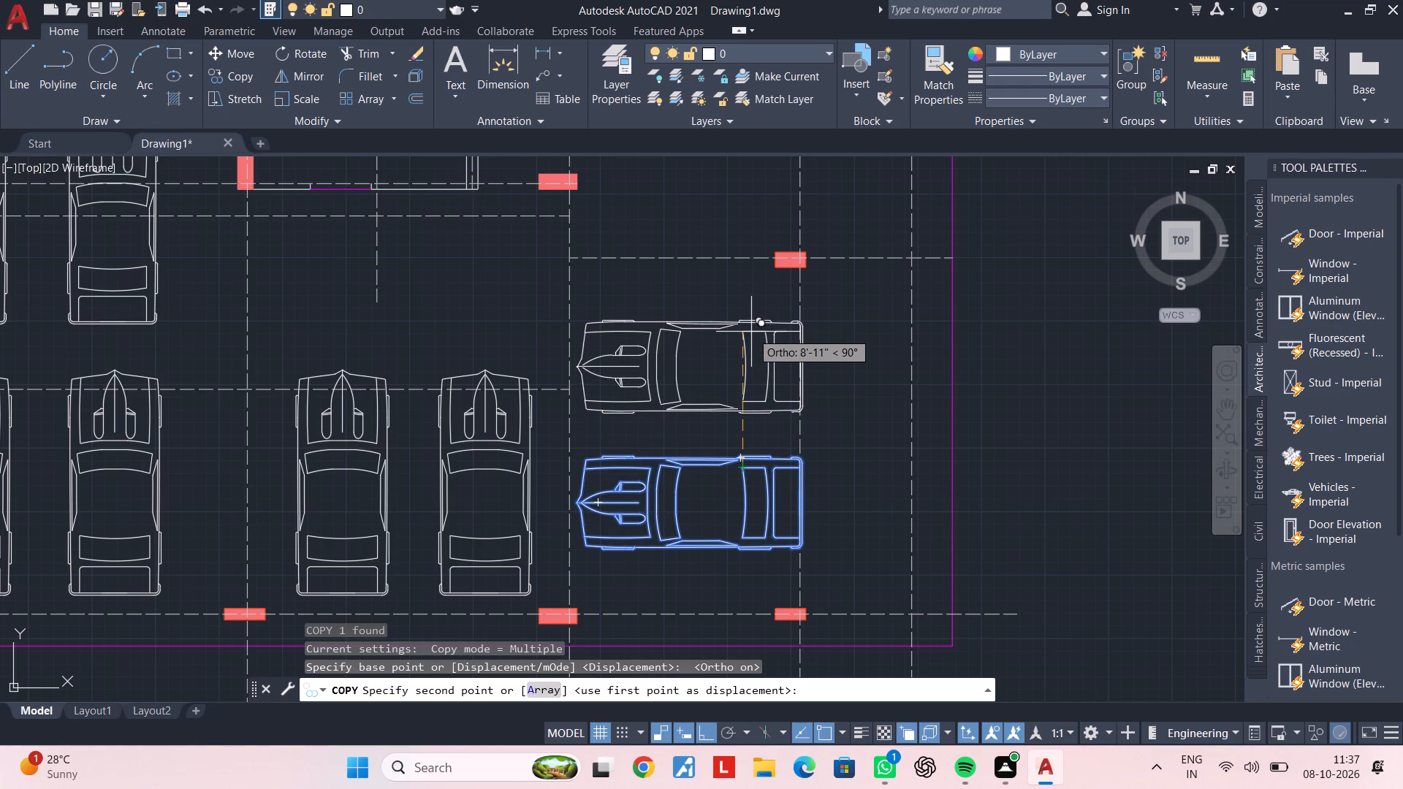
left_click(751, 332)
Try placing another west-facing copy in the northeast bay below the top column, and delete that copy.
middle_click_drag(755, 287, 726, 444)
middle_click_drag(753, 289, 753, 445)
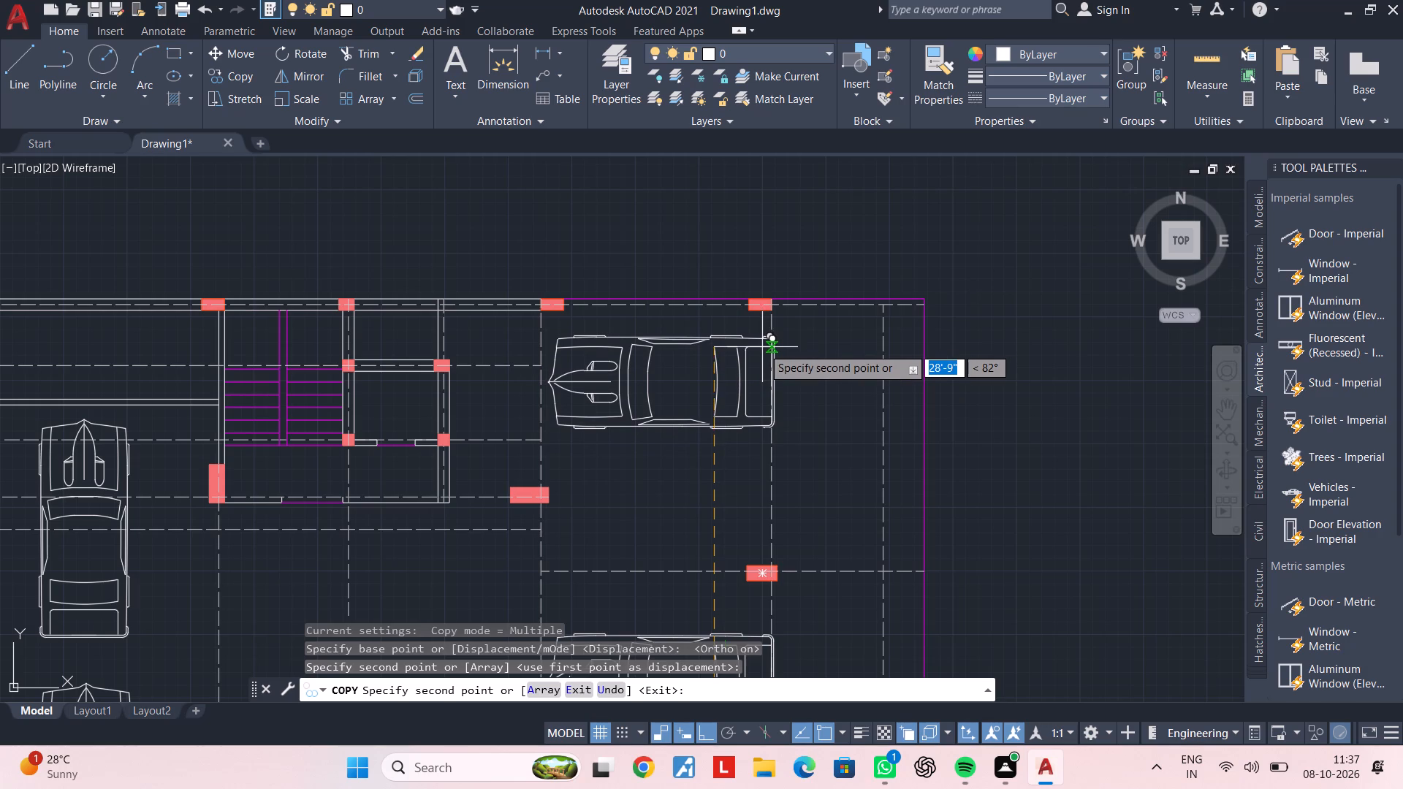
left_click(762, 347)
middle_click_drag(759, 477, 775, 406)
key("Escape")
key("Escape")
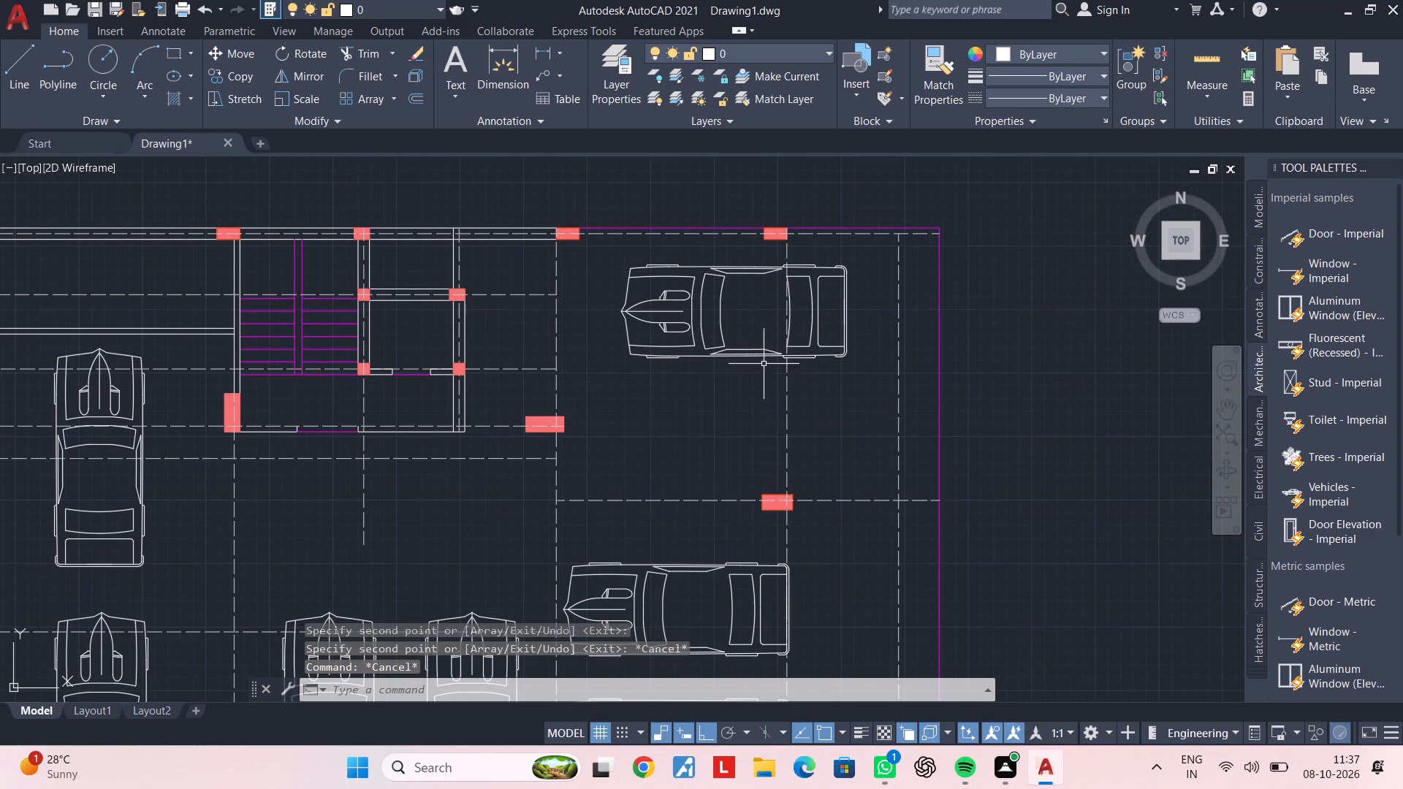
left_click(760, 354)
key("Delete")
Copy the upper west-facing car of the southeast bay about 20'-4" due north, placing it just below the northeast columns.
middle_click_drag(753, 401, 753, 284)
key("Escape")
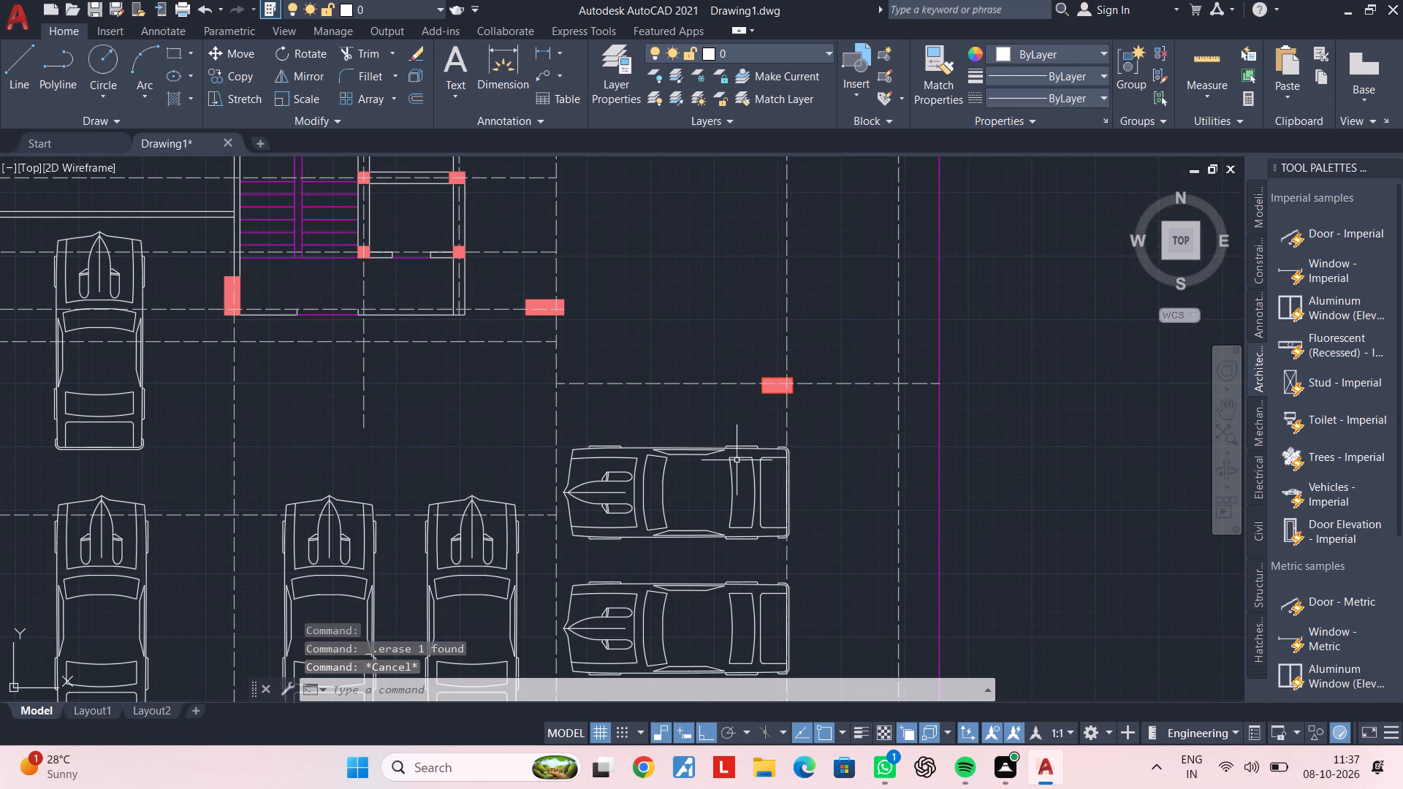
left_click(732, 454)
left_click(729, 454)
left_click(712, 467)
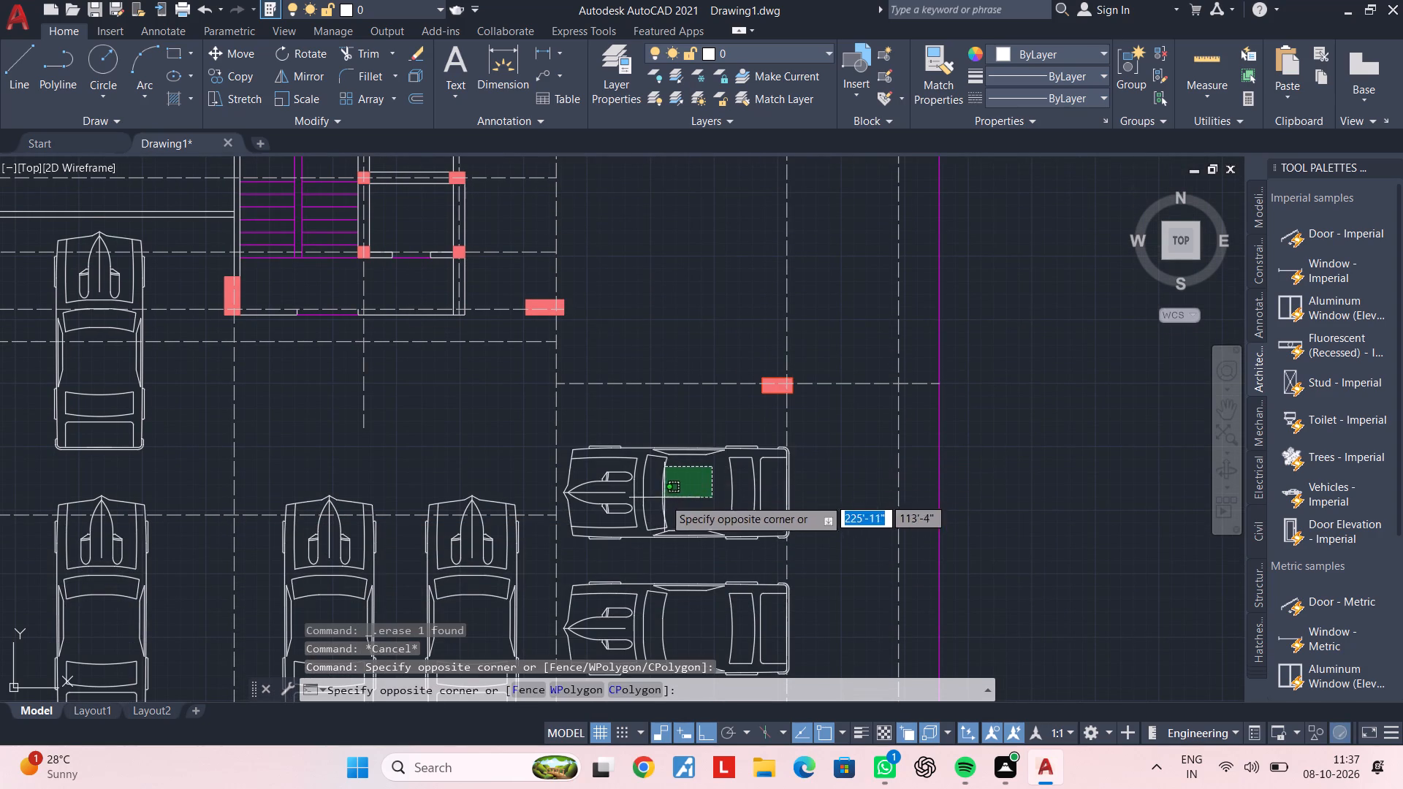
left_click(662, 499)
type("co")
key("space")
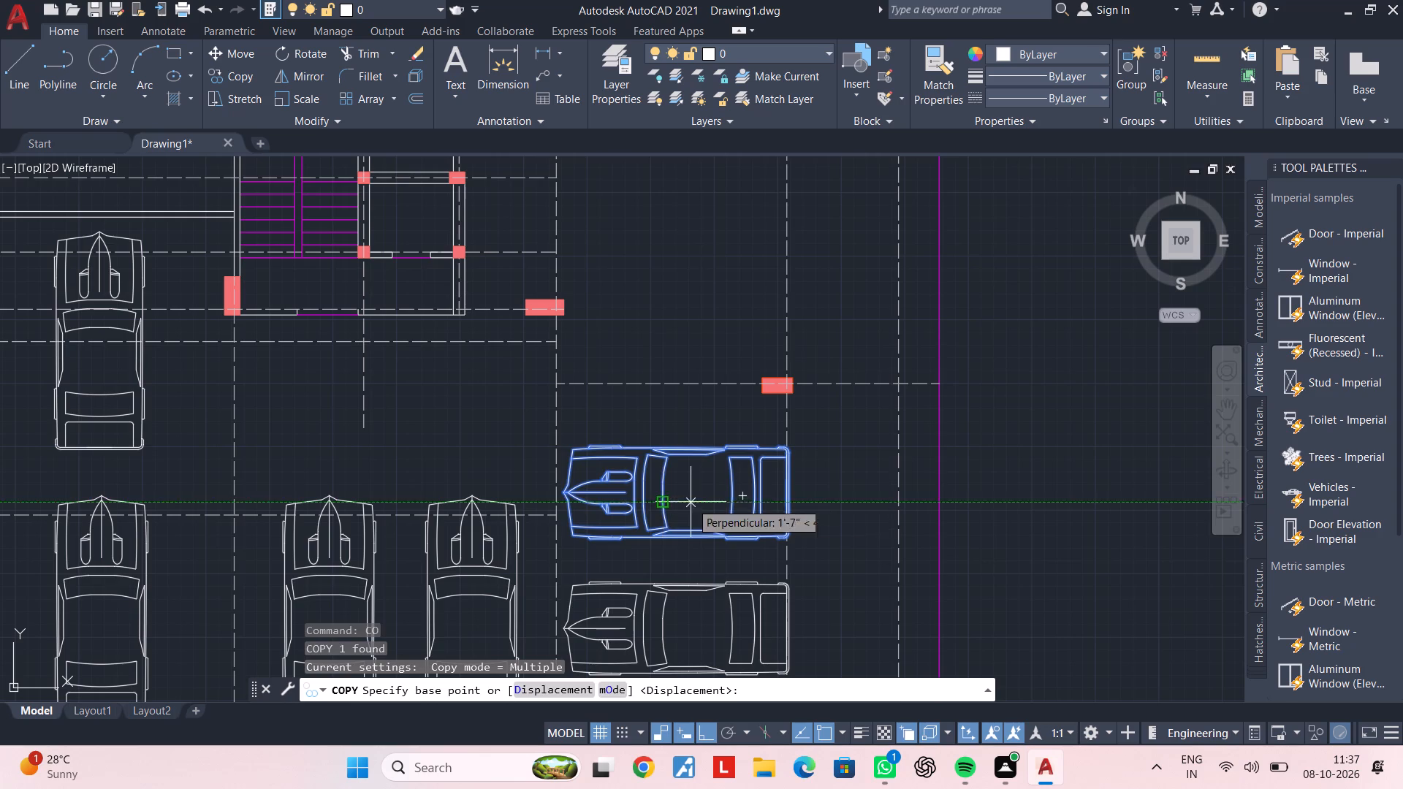
left_click(691, 502)
middle_click_drag(700, 256, 692, 409)
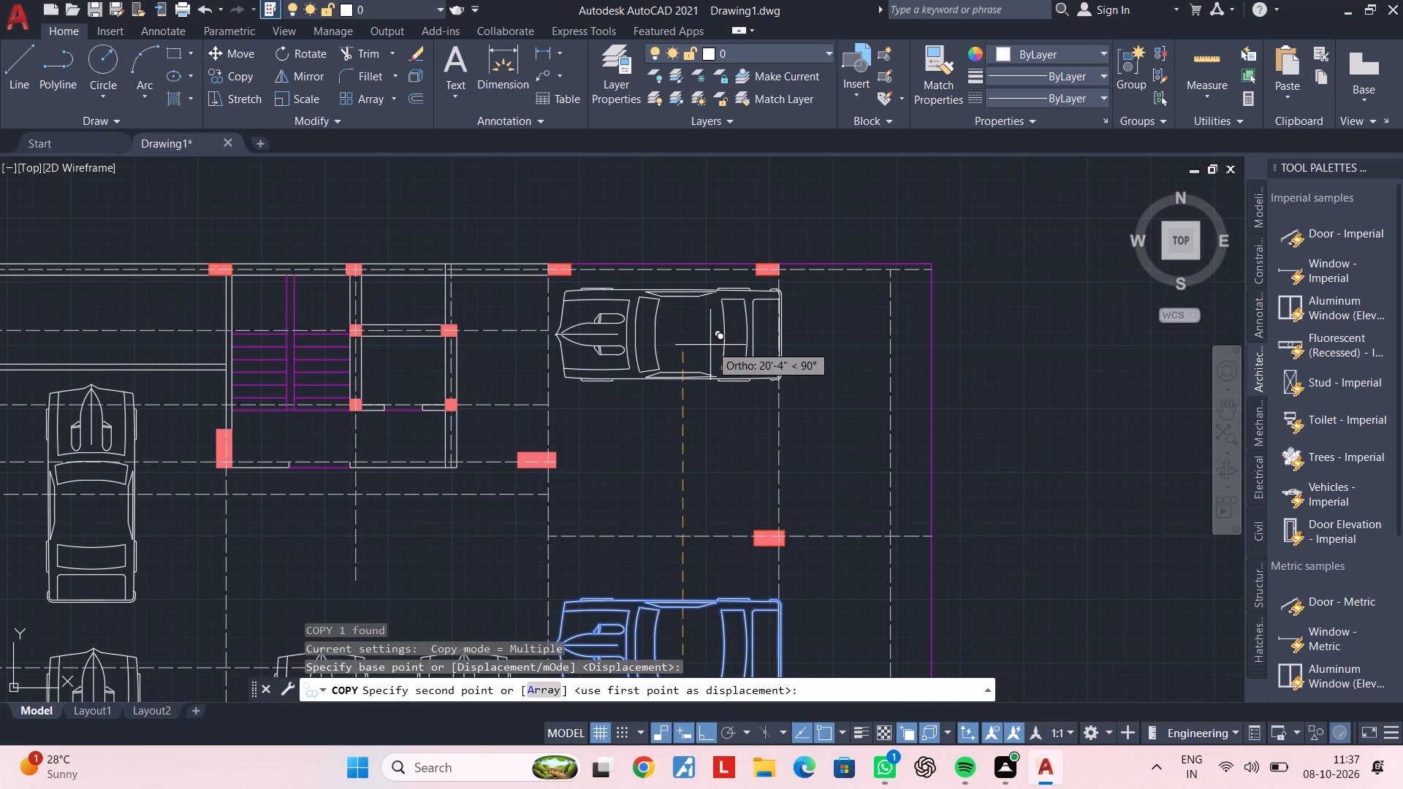
left_click(710, 345)
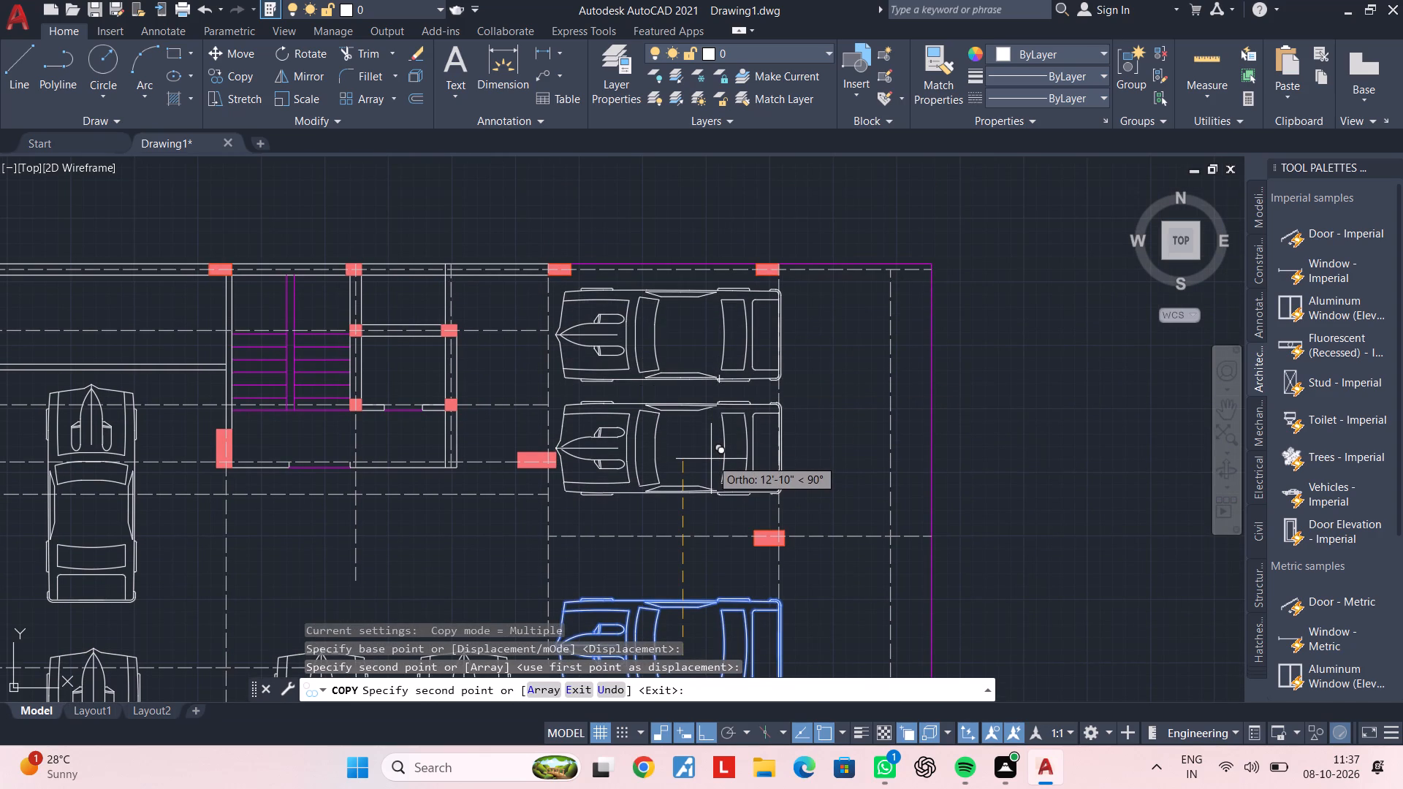
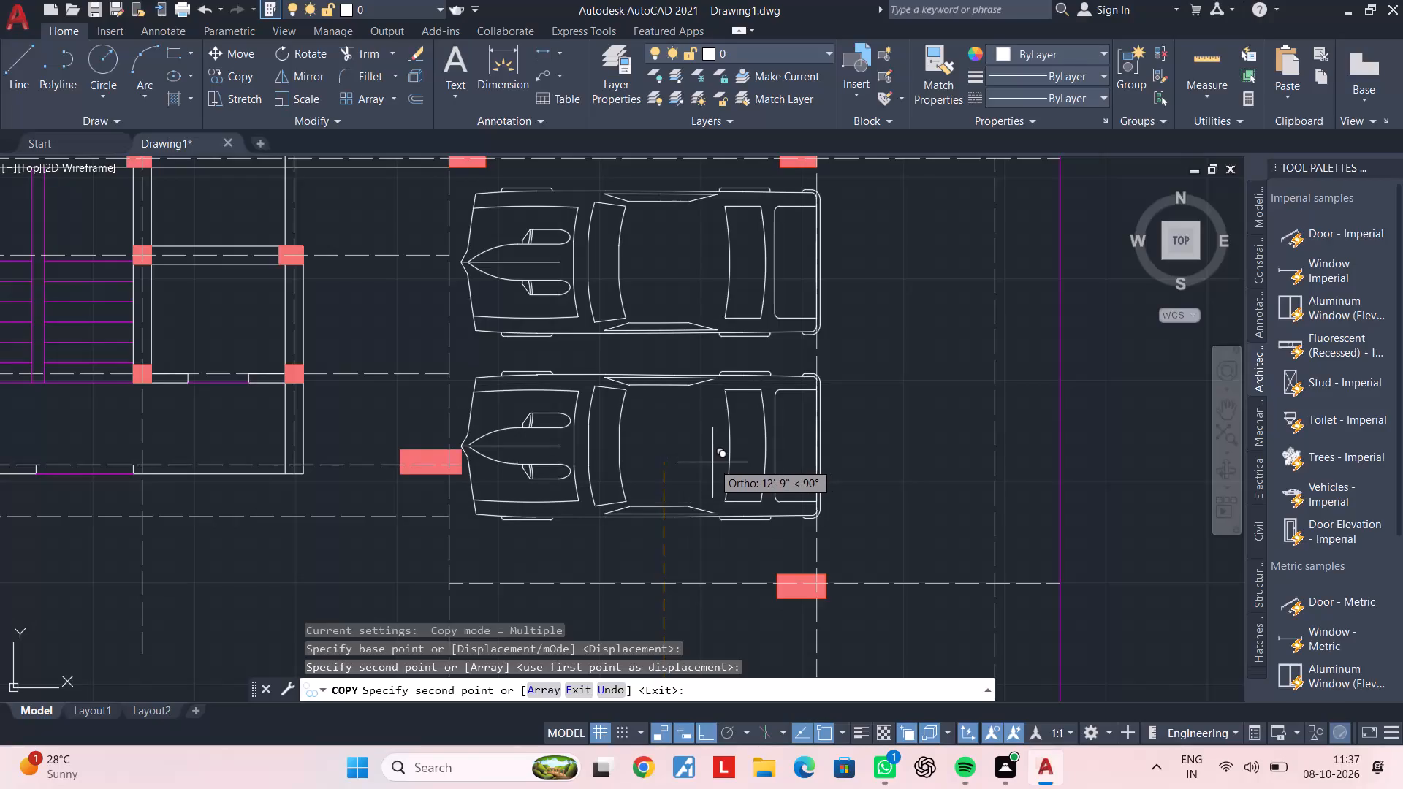
Place another west-facing copy about 12'-9" due north, just above the eastern bay's middle column line.
left_click(712, 462)
key("Escape")
scroll(784, 454, "down", 4)
key("Escape")
middle_click_drag(796, 456, 818, 397)
key("Escape")
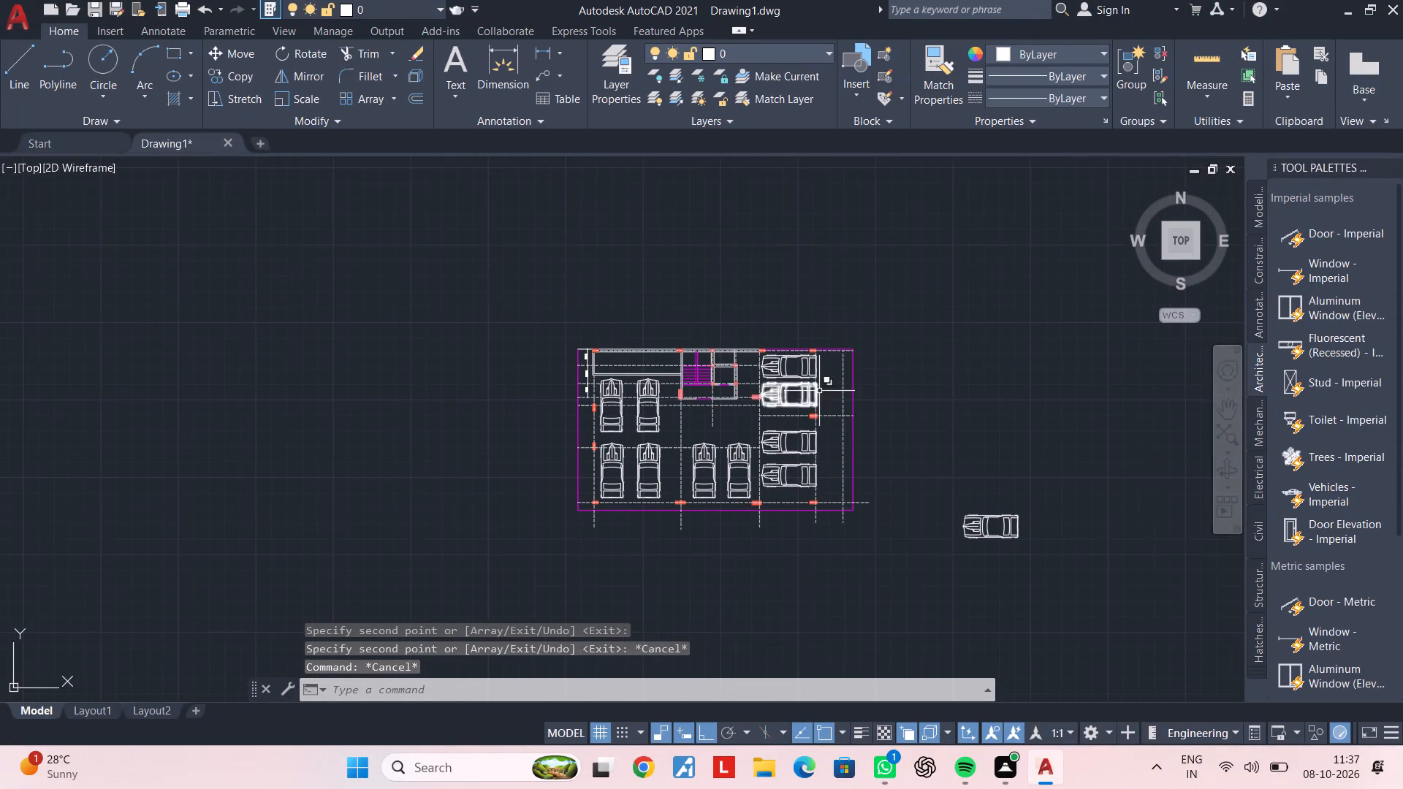
key("Escape")
Delete the spare west-facing car lying outside the plan to the southeast.
middle_click_drag(838, 399, 850, 374)
key("Escape")
key("Escape")
key("Escape")
key("Escape")
middle_click_drag(933, 405, 795, 375)
key("Escape")
left_click(996, 429)
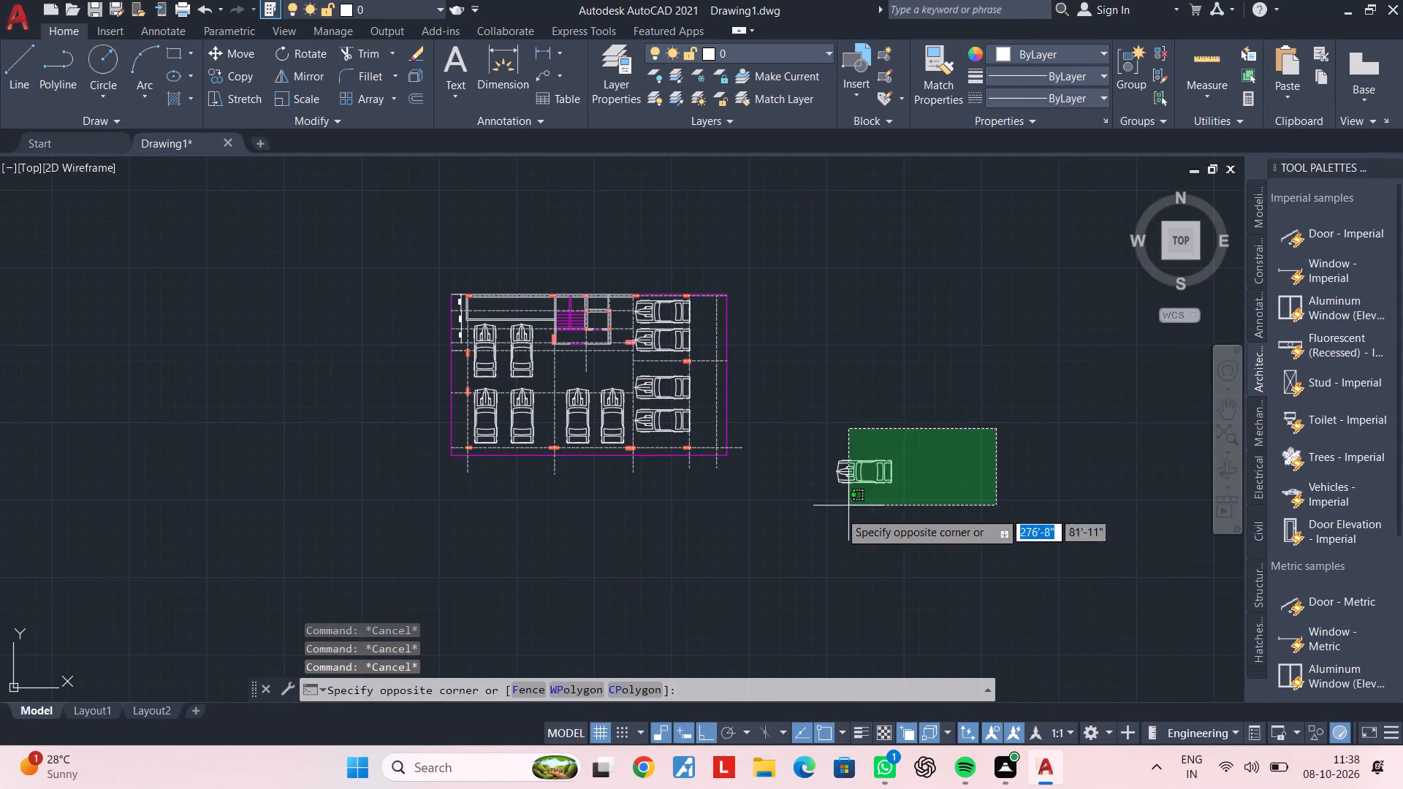
left_click(833, 517)
key("Delete")
Examine the parking layout, especially the west-facing cars and columns in the eastern bays.
middle_click_drag(767, 517, 831, 485)
middle_click_drag(850, 447, 826, 517)
scroll(695, 401, "up", 1)
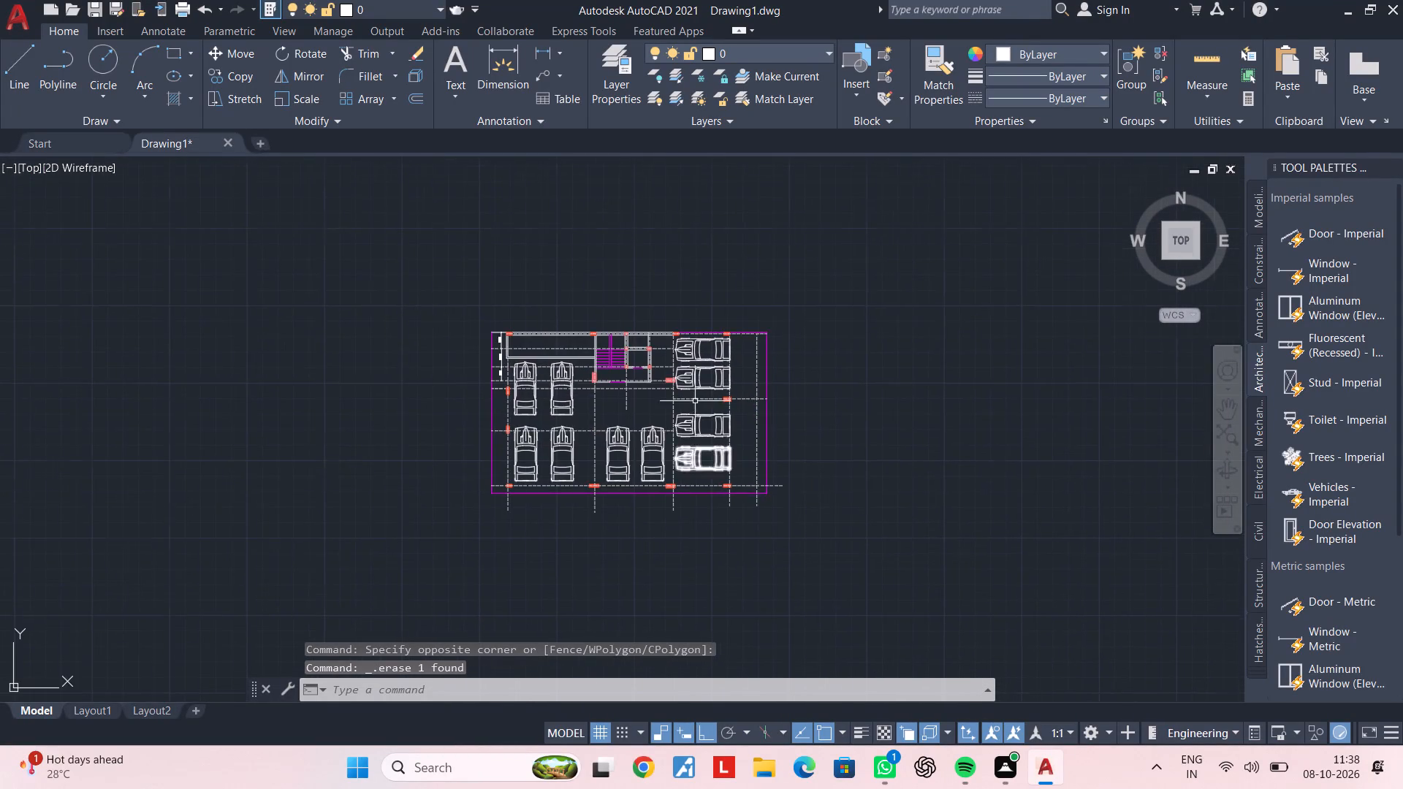
scroll(695, 400, "up", 1)
middle_click_drag(748, 394, 713, 466)
scroll(678, 433, "up", 2)
middle_click_drag(680, 472, 815, 453)
scroll(821, 483, "down", 3)
middle_click_drag(813, 494, 823, 481)
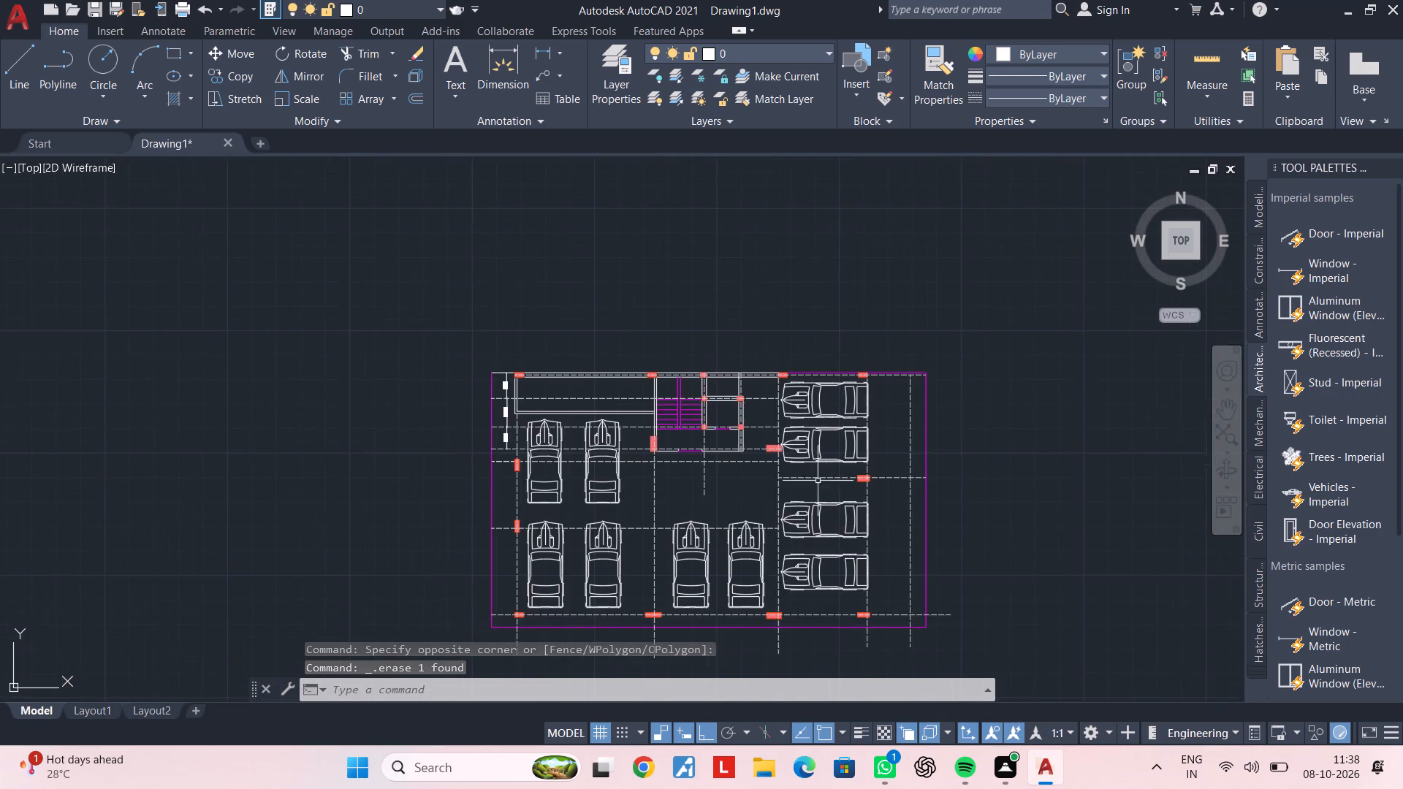
middle_click_drag(772, 490, 837, 467)
scroll(802, 435, "up", 2)
middle_click_drag(851, 438, 740, 476)
key("Escape")
key("Escape")
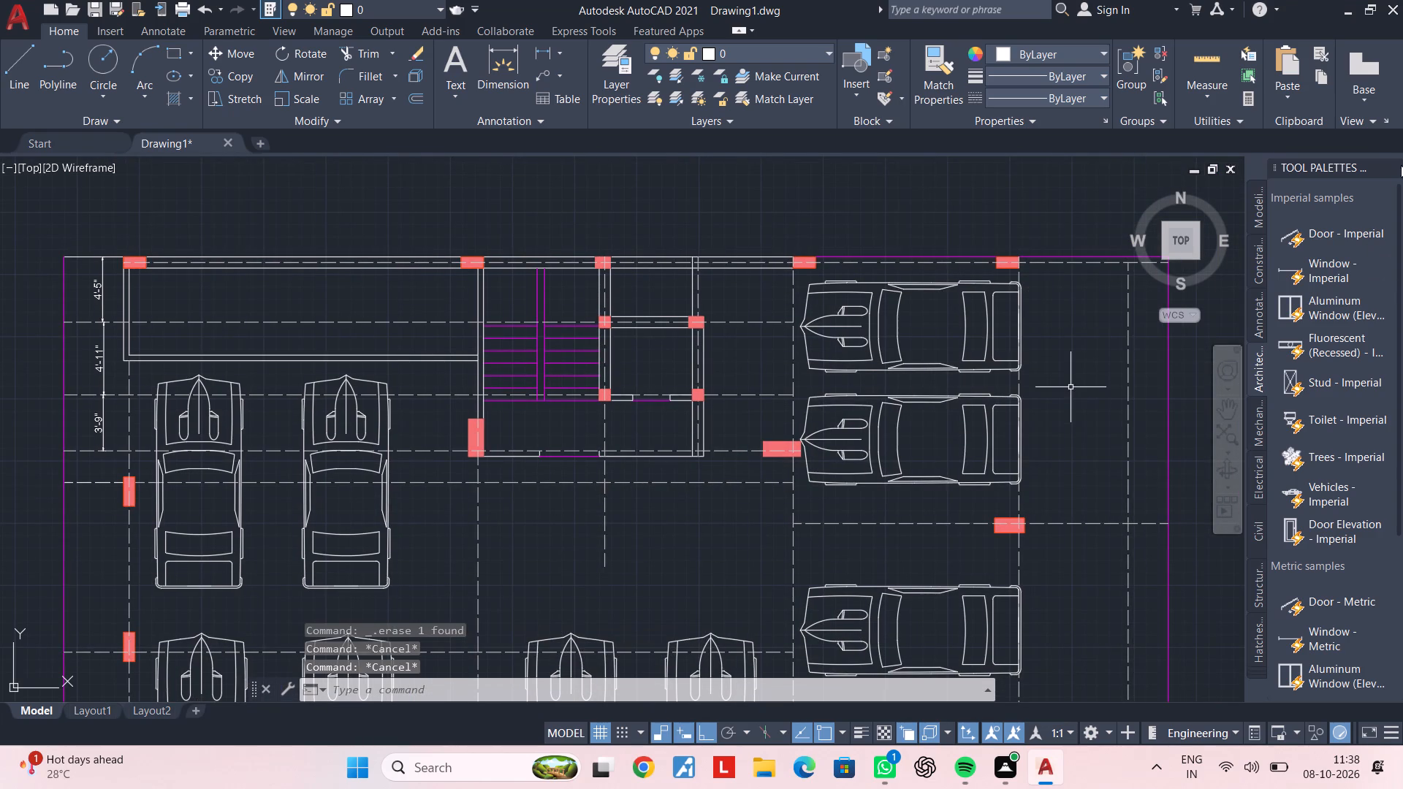
Close the tool palettes.
left_click(1392, 162)
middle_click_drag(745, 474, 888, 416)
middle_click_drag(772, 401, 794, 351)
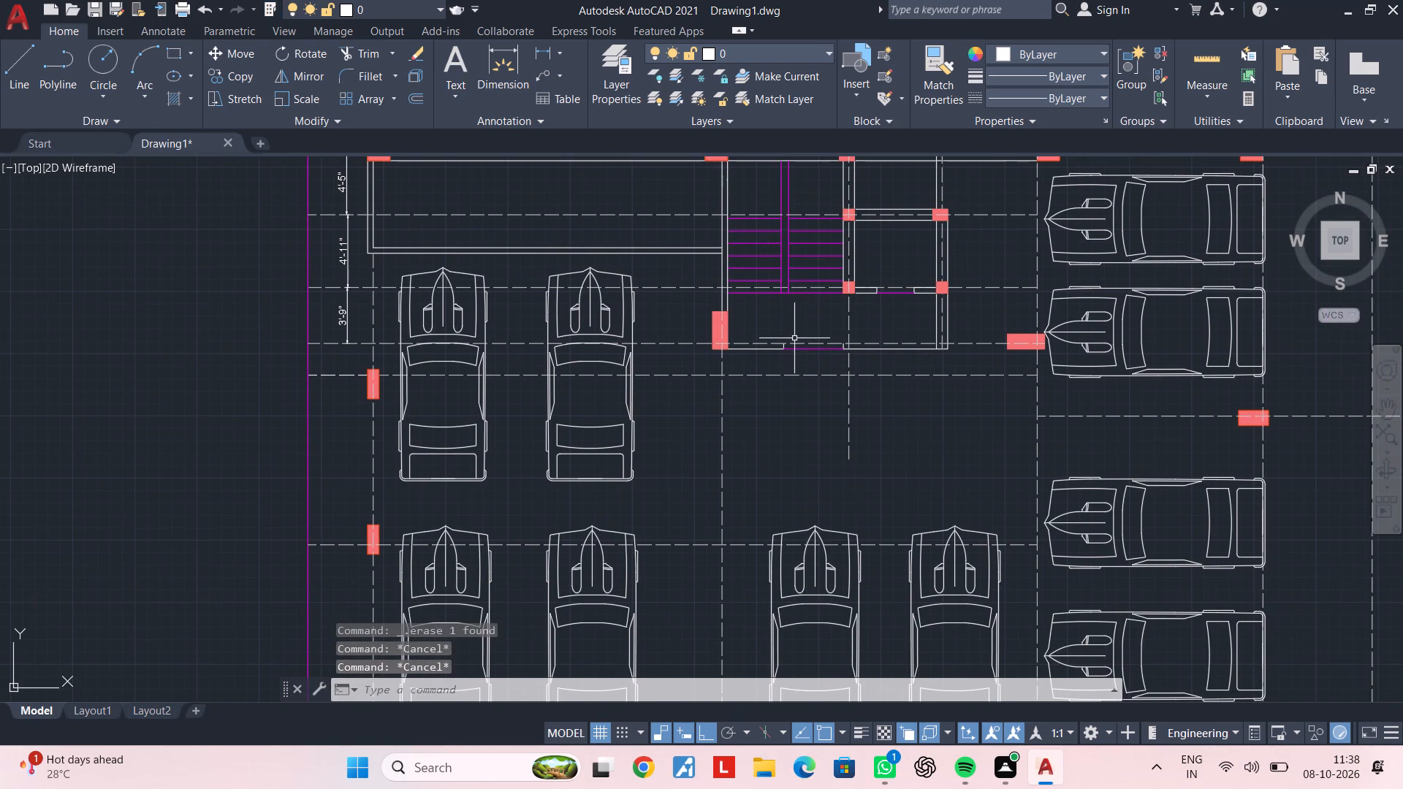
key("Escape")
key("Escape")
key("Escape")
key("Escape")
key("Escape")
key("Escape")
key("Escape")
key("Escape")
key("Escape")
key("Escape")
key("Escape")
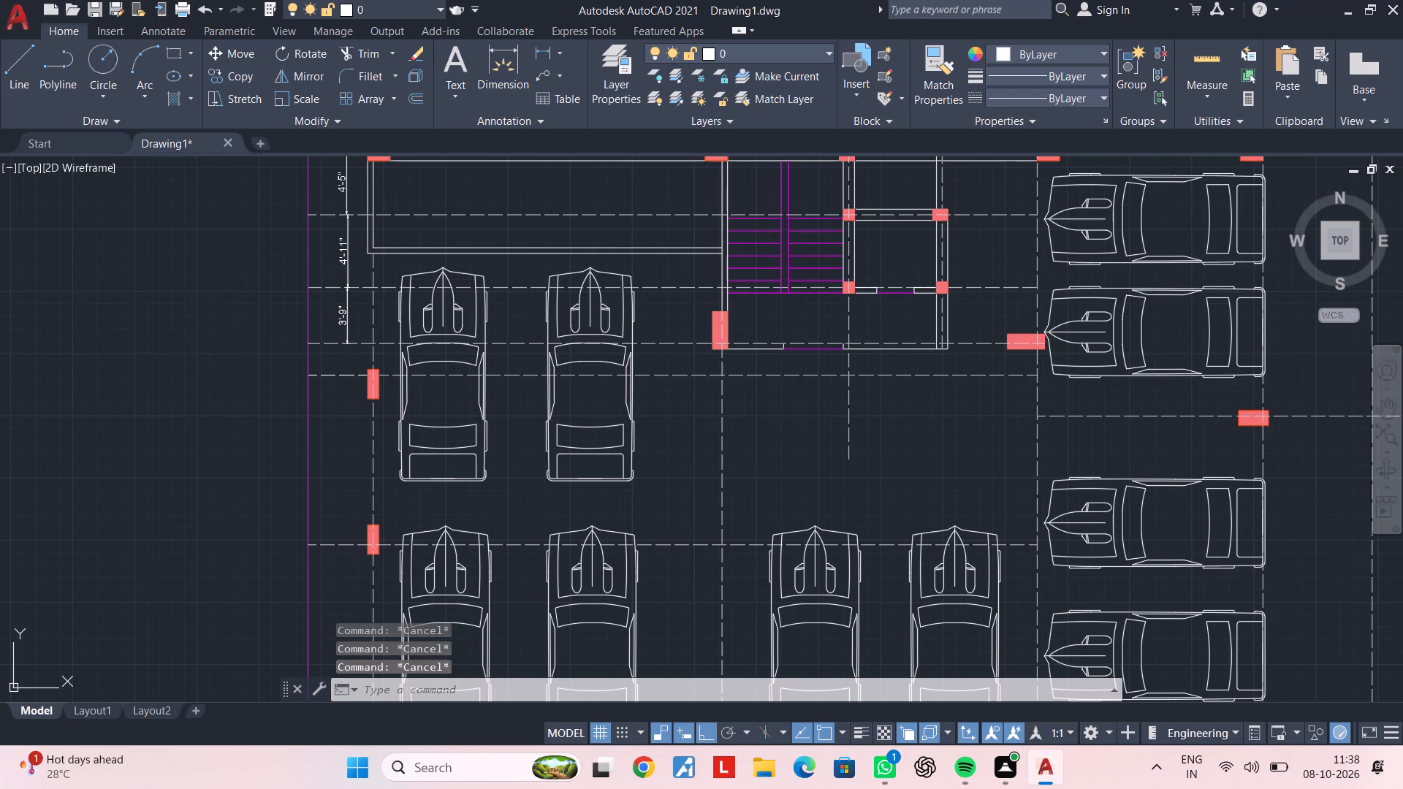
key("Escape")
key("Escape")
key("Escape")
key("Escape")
Extend the eastern bay's horizontal dashed grid line west to the vertical grid line through the lift's west columns.
middle_click_drag(912, 407, 772, 403)
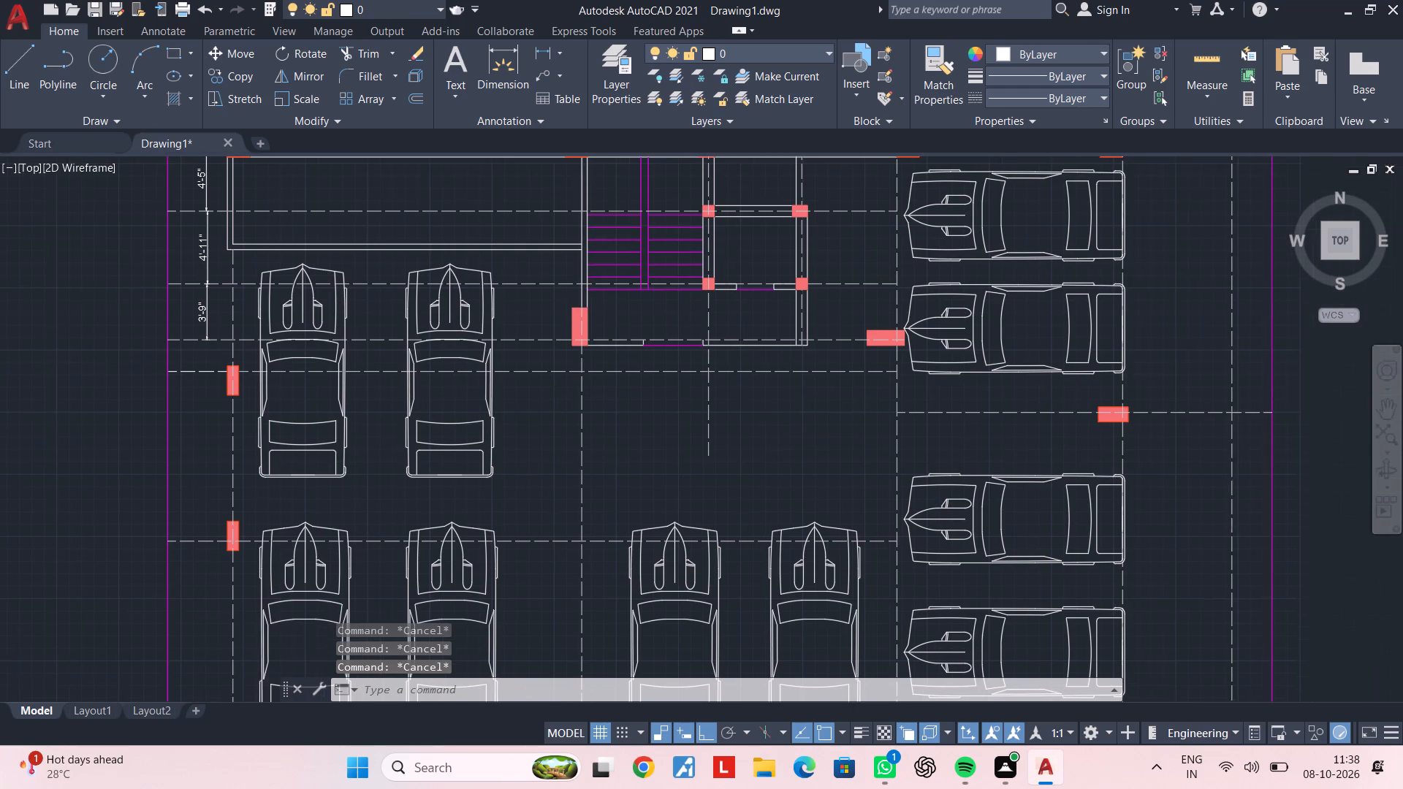
key("Escape")
key("Escape")
type("ex")
key("space")
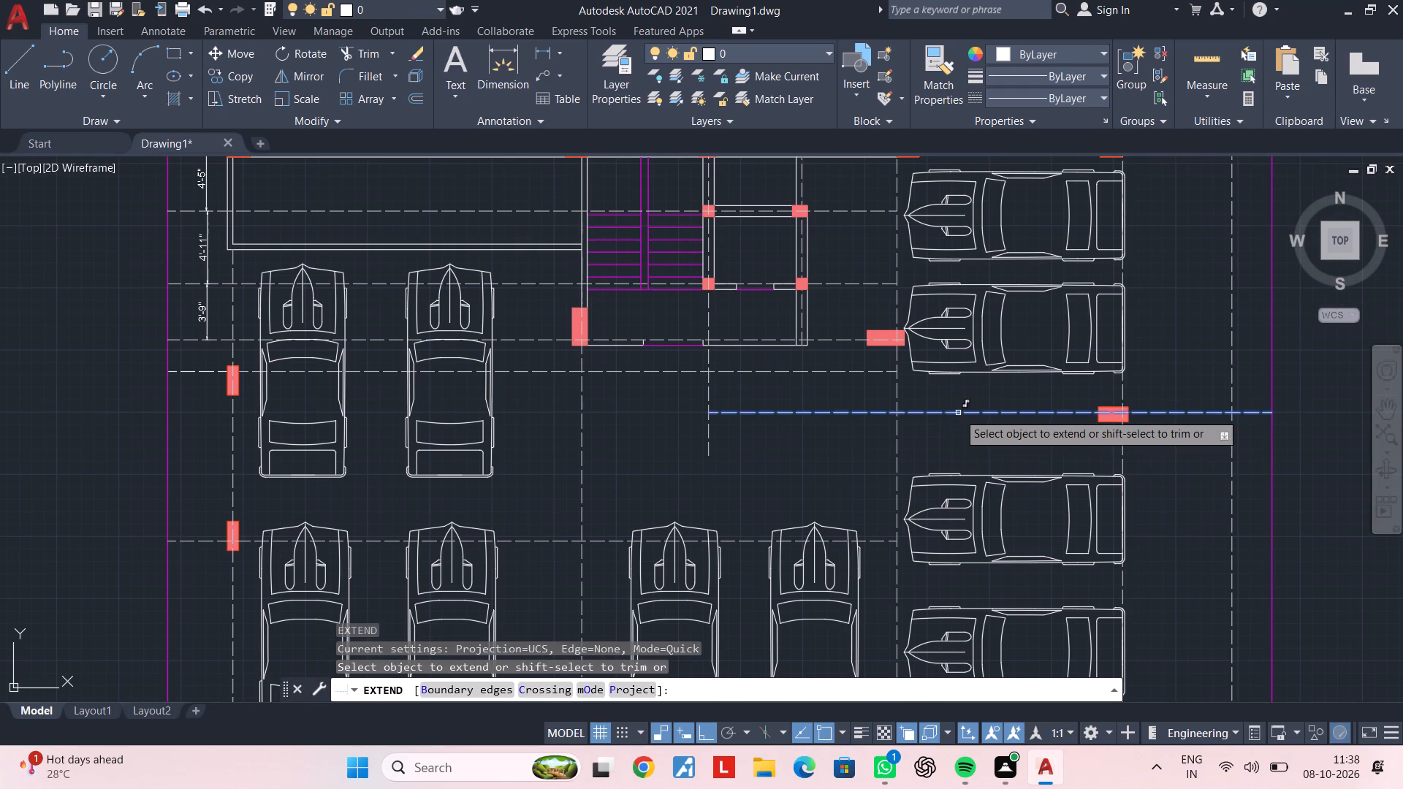
left_click(958, 413)
key("Escape")
key("Escape")
Trim the end of the lift's west vertical grid line that overhangs below the extended horizontal grid line.
type("tr")
key("space")
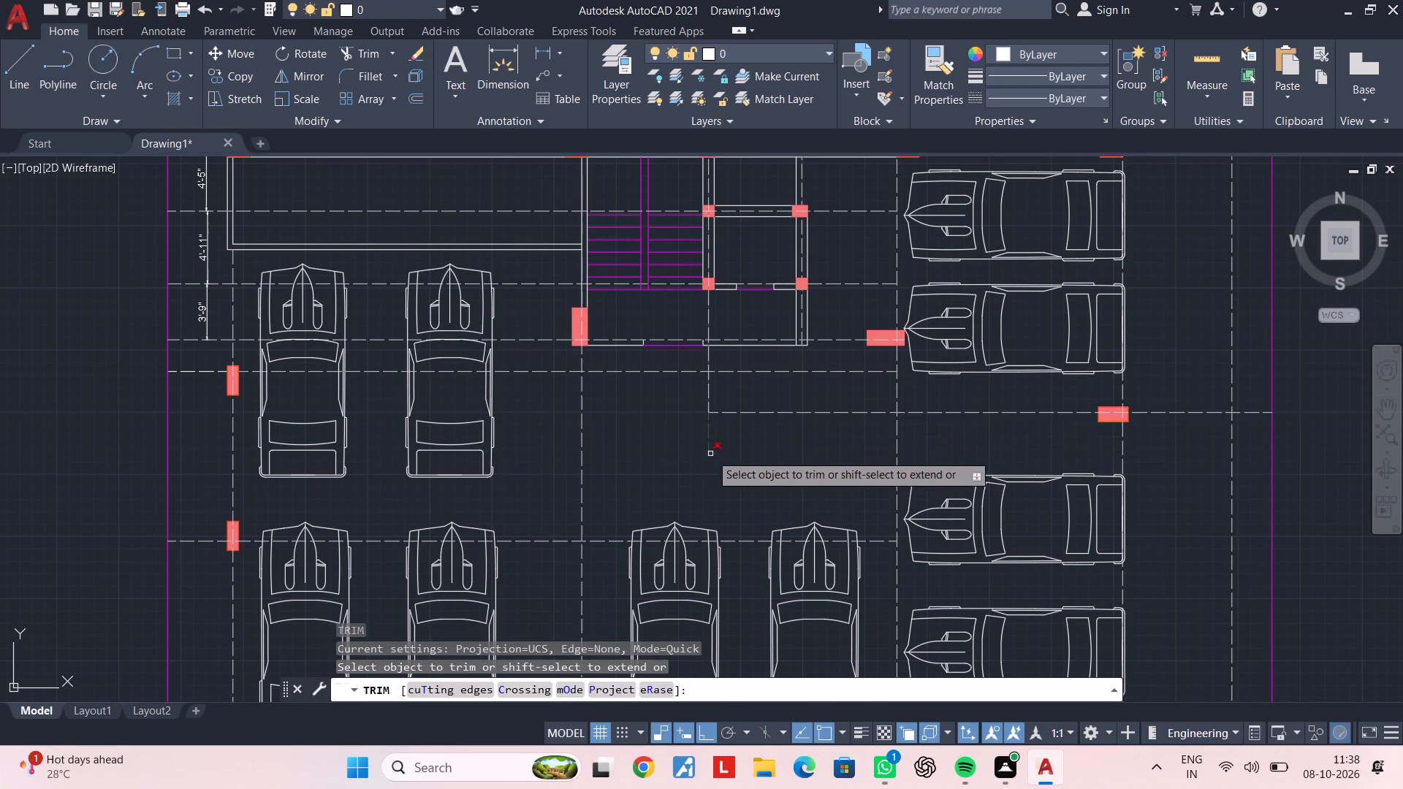
left_click(710, 454)
key("Escape")
Examine the whole parking plan, checking the stair core, grid lines, columns and car bays.
scroll(751, 447, "down", 1)
middle_click_drag(753, 449, 764, 473)
key("Escape")
key("Escape")
key("Escape")
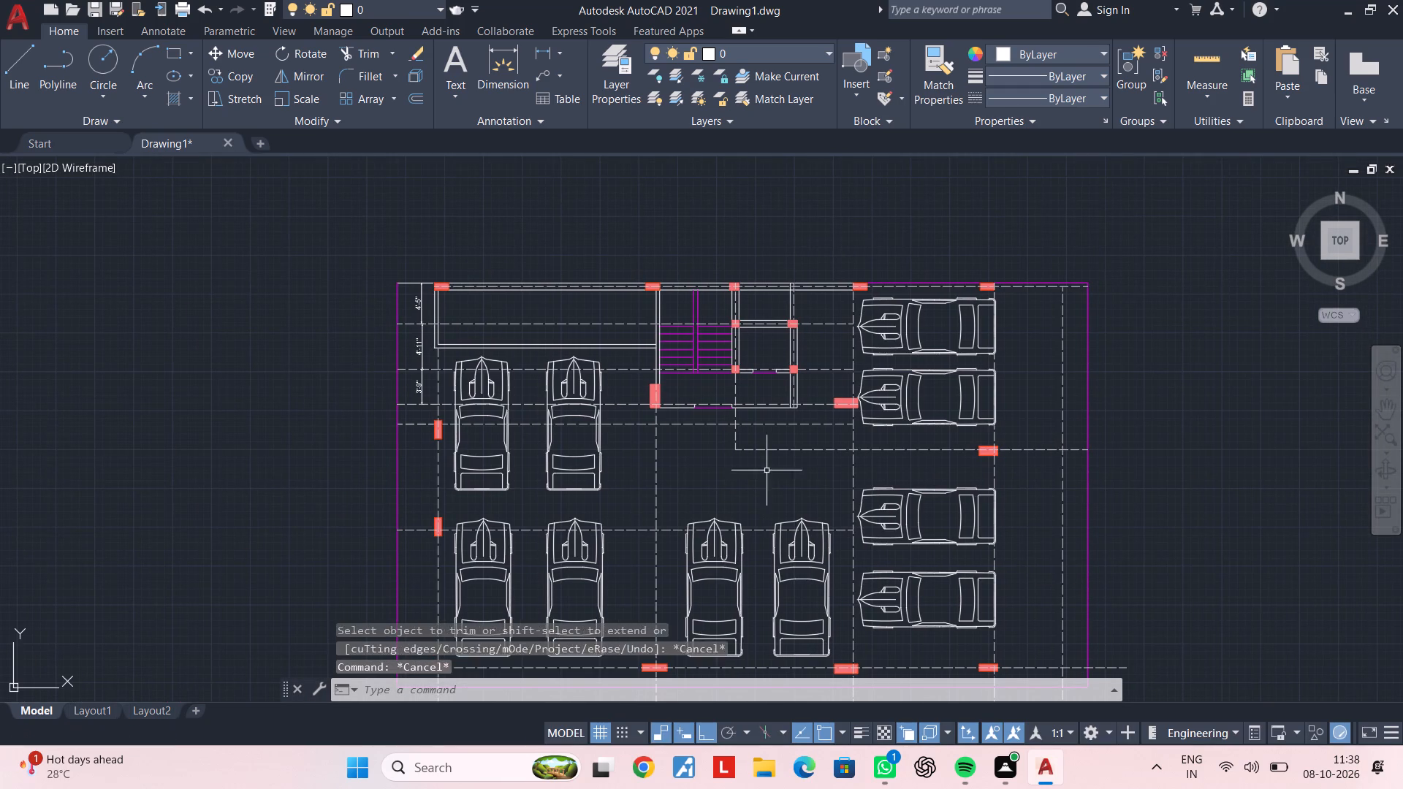
key("Escape")
key("Escape")
scroll(756, 449, "down", 1)
key("Escape")
middle_click_drag(704, 495, 948, 473)
key("Escape")
middle_click_drag(873, 431, 818, 492)
key("Escape")
scroll(859, 405, "up", 2)
middle_click_drag(931, 398, 653, 417)
middle_click_drag(598, 487, 712, 469)
key("Escape")
key("Escape")
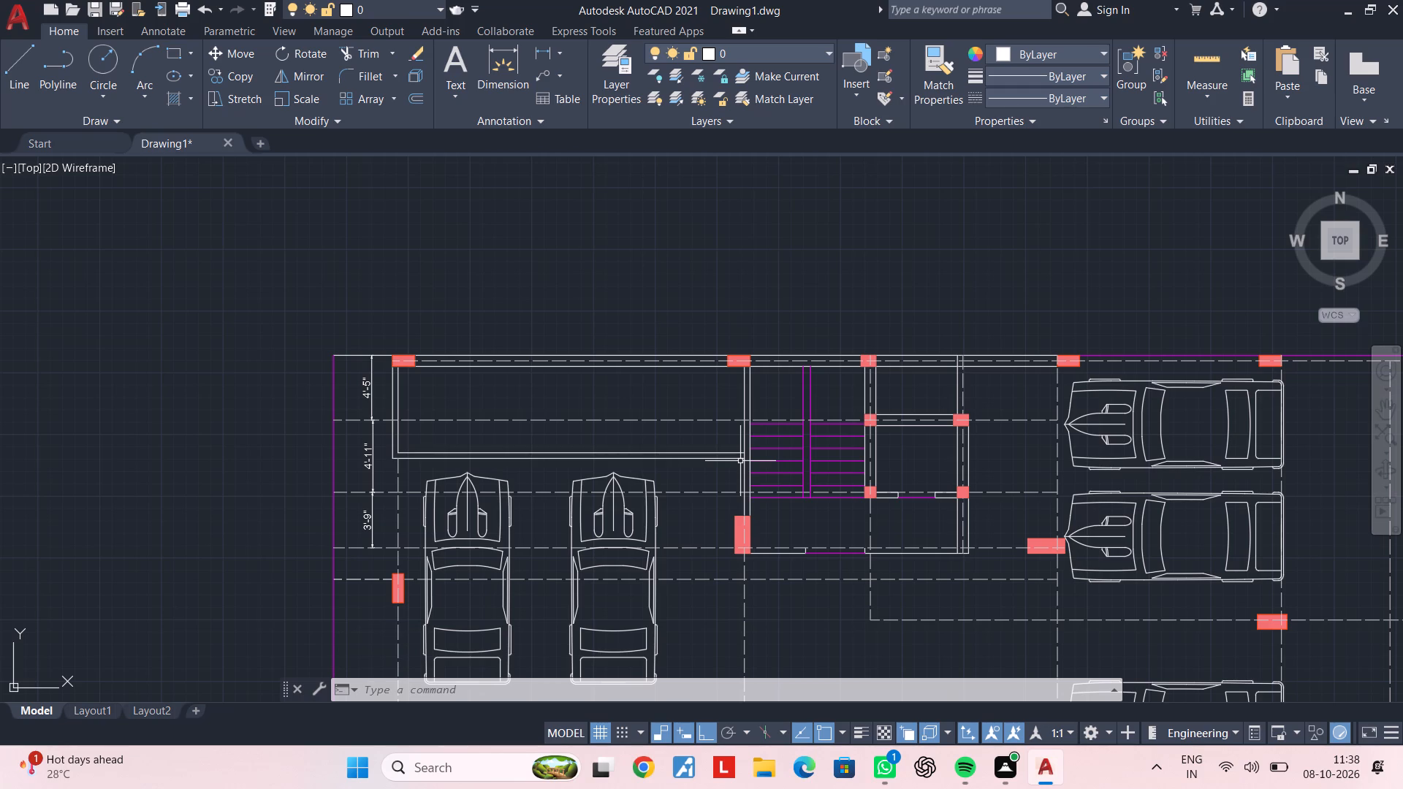
scroll(1126, 329, "down", 1)
middle_click_drag(1087, 477, 870, 454)
middle_click_drag(963, 498, 925, 417)
middle_click_drag(938, 480, 929, 416)
middle_click_drag(792, 549, 825, 497)
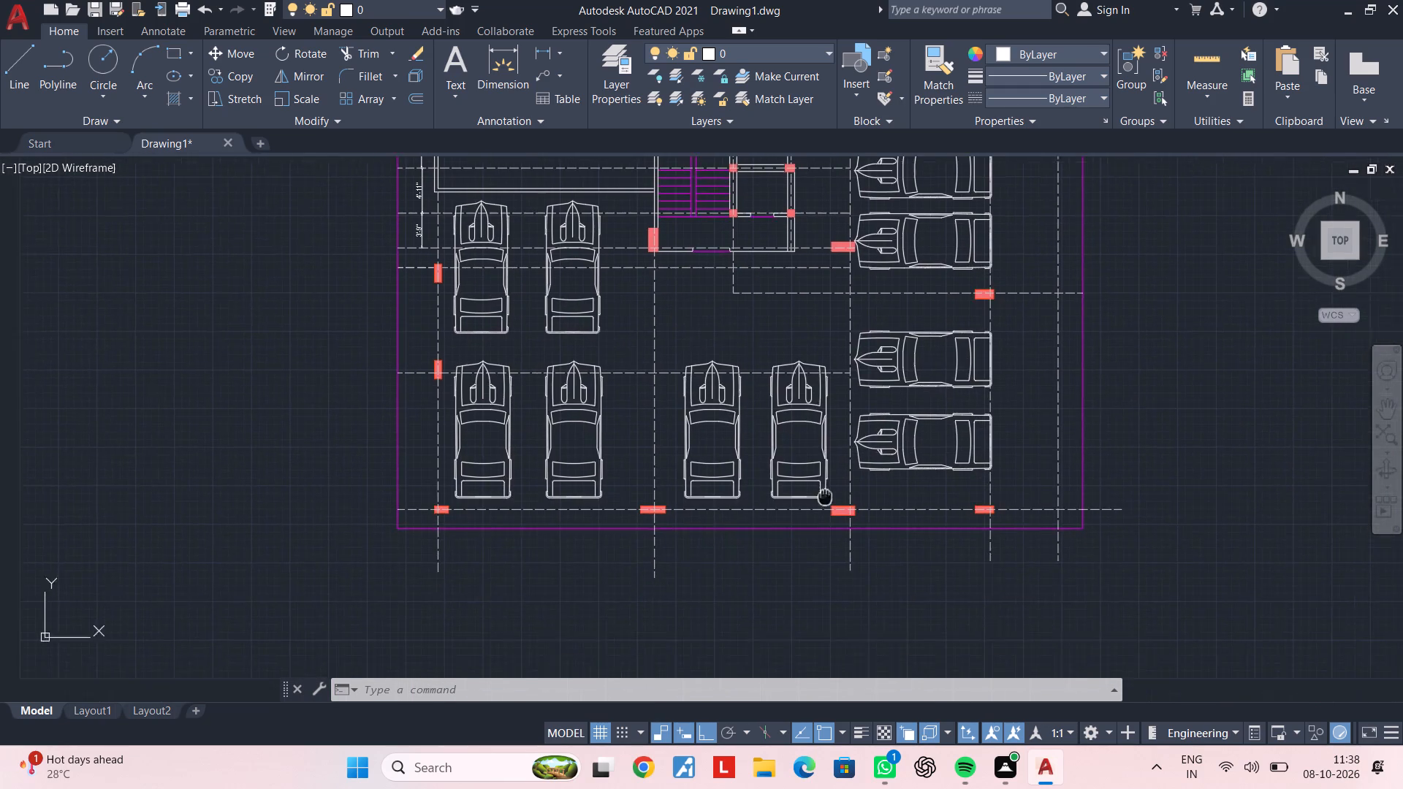
middle_click_drag(825, 497, 826, 495)
scroll(711, 506, "up", 2)
middle_click_drag(805, 473, 757, 616)
scroll(736, 438, "down", 1)
middle_click_drag(723, 478, 715, 513)
middle_click_drag(758, 374, 717, 470)
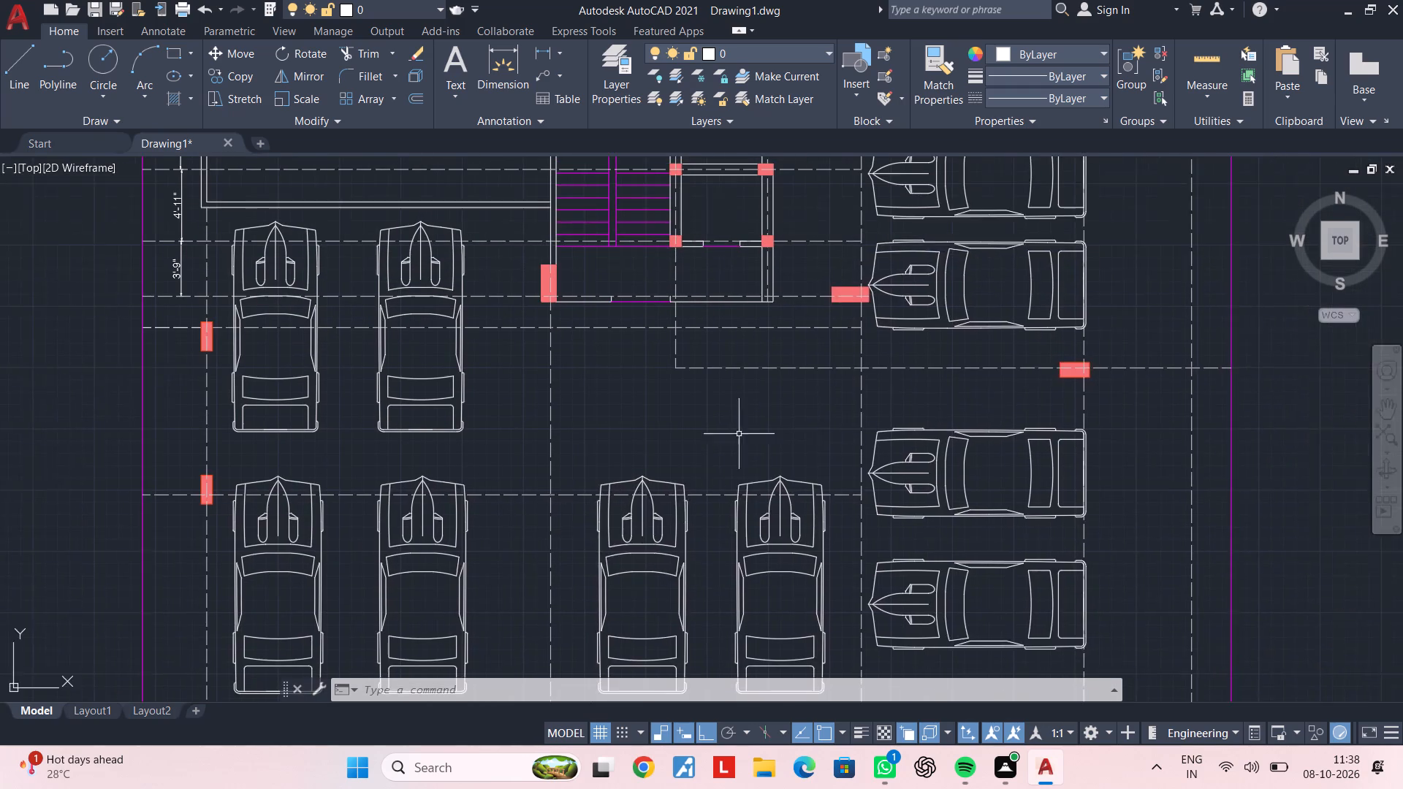
middle_click_drag(766, 399, 733, 446)
key("Escape")
key("Escape")
key("Escape")
key("Escape")
middle_click_drag(655, 426, 674, 427)
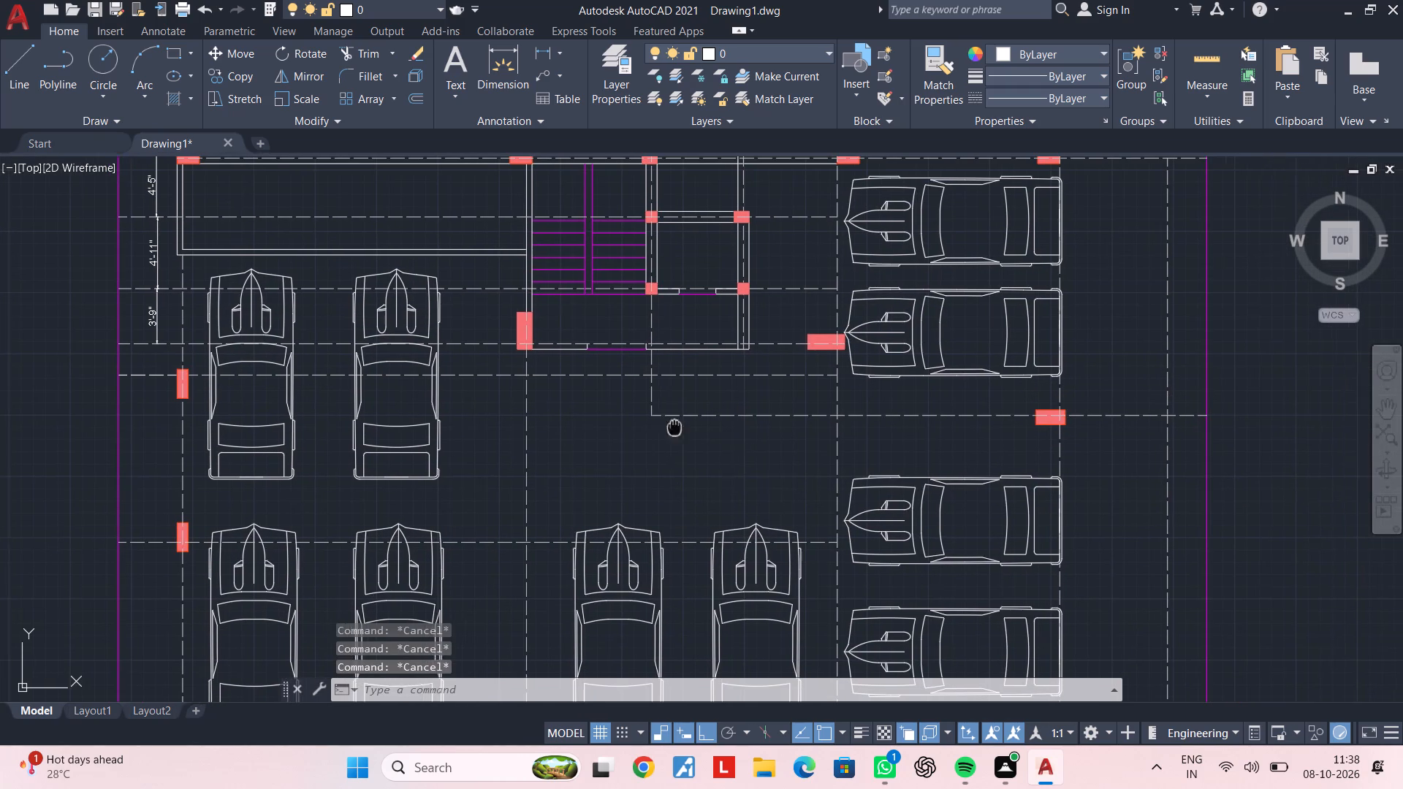
middle_click_drag(674, 427, 756, 434)
key("Escape")
middle_click_drag(699, 430, 779, 426)
key("Escape")
middle_click_drag(691, 429, 850, 455)
key("Escape")
middle_click_drag(704, 330, 728, 447)
key("Escape")
Add a vertical linear dimension below the 3'-9" one, down to the grid line through the upper west column.
middle_click_drag(618, 457, 714, 360)
key("Escape")
scroll(628, 408, "up", 2)
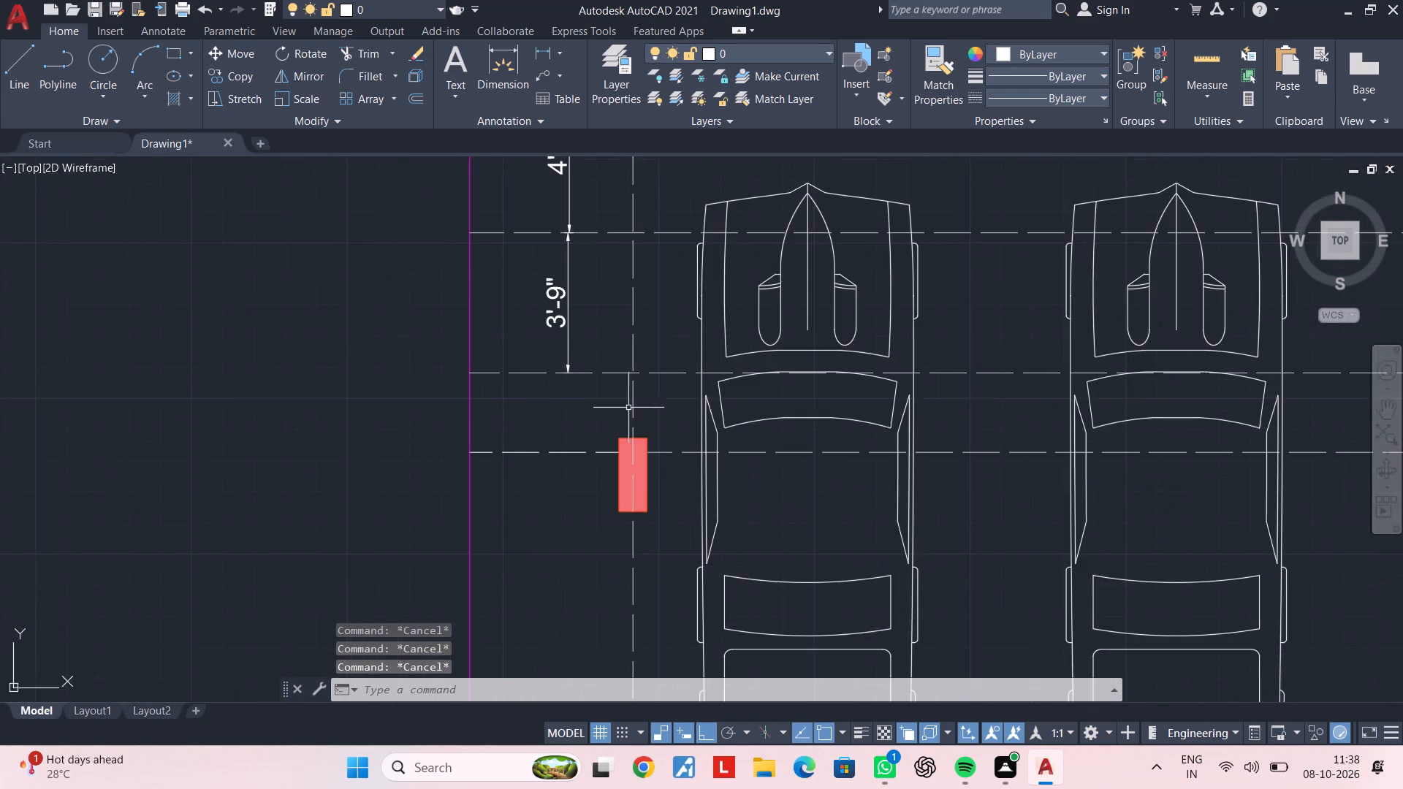
middle_click_drag(612, 413, 650, 396)
key("Escape")
key("Escape")
key("Escape")
left_click(541, 42)
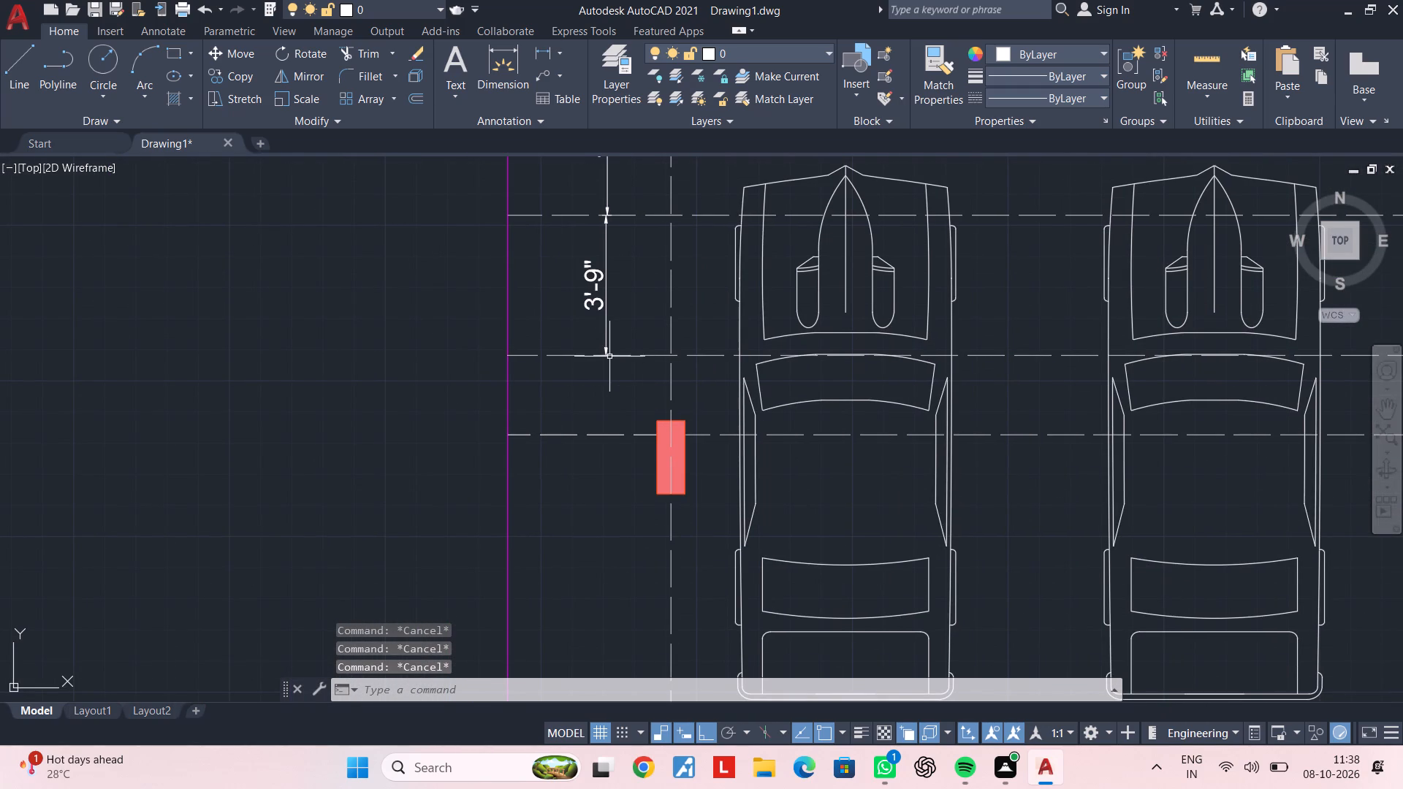
left_click(541, 49)
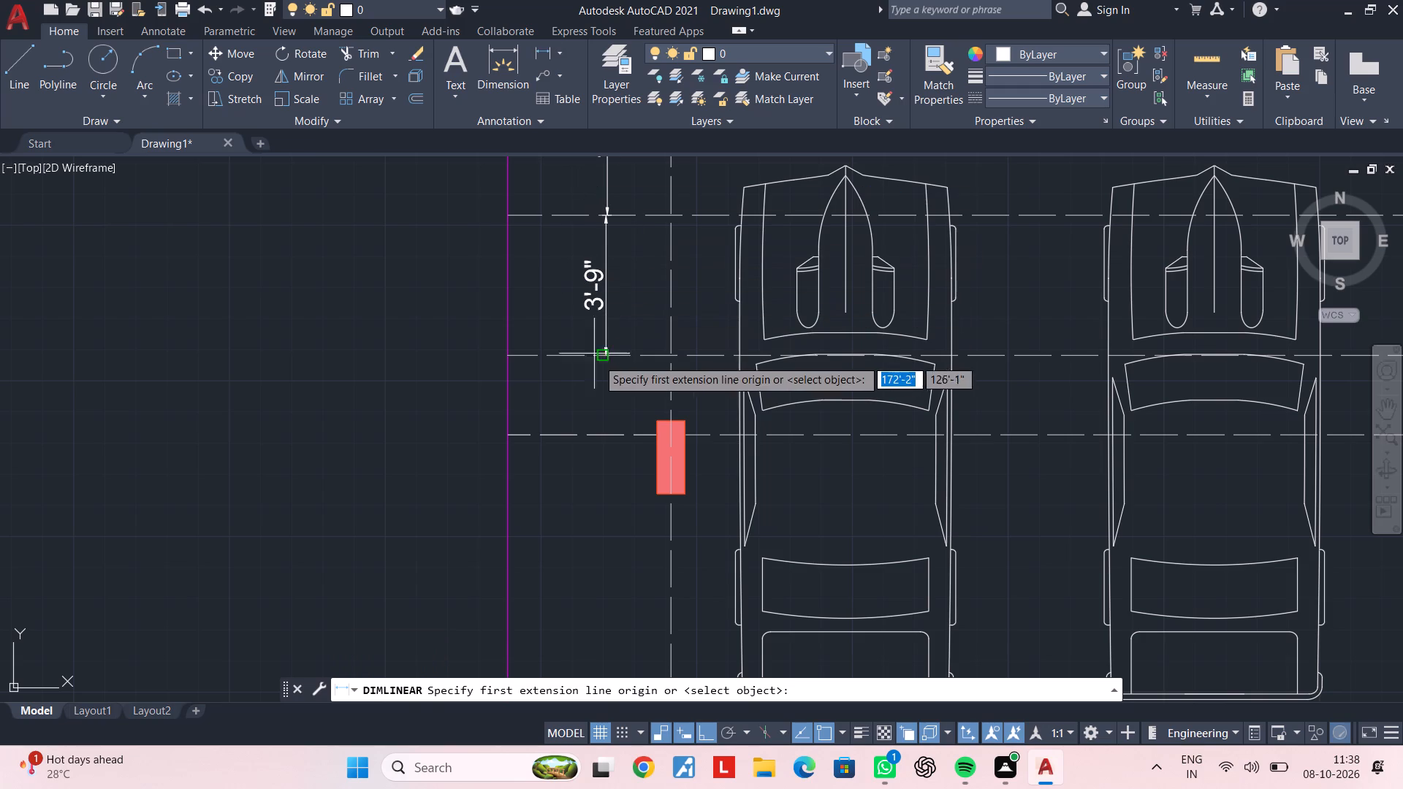
key("Escape")
key("Escape")
key("Escape")
key("Escape")
key("Escape")
key("Escape")
key("Escape")
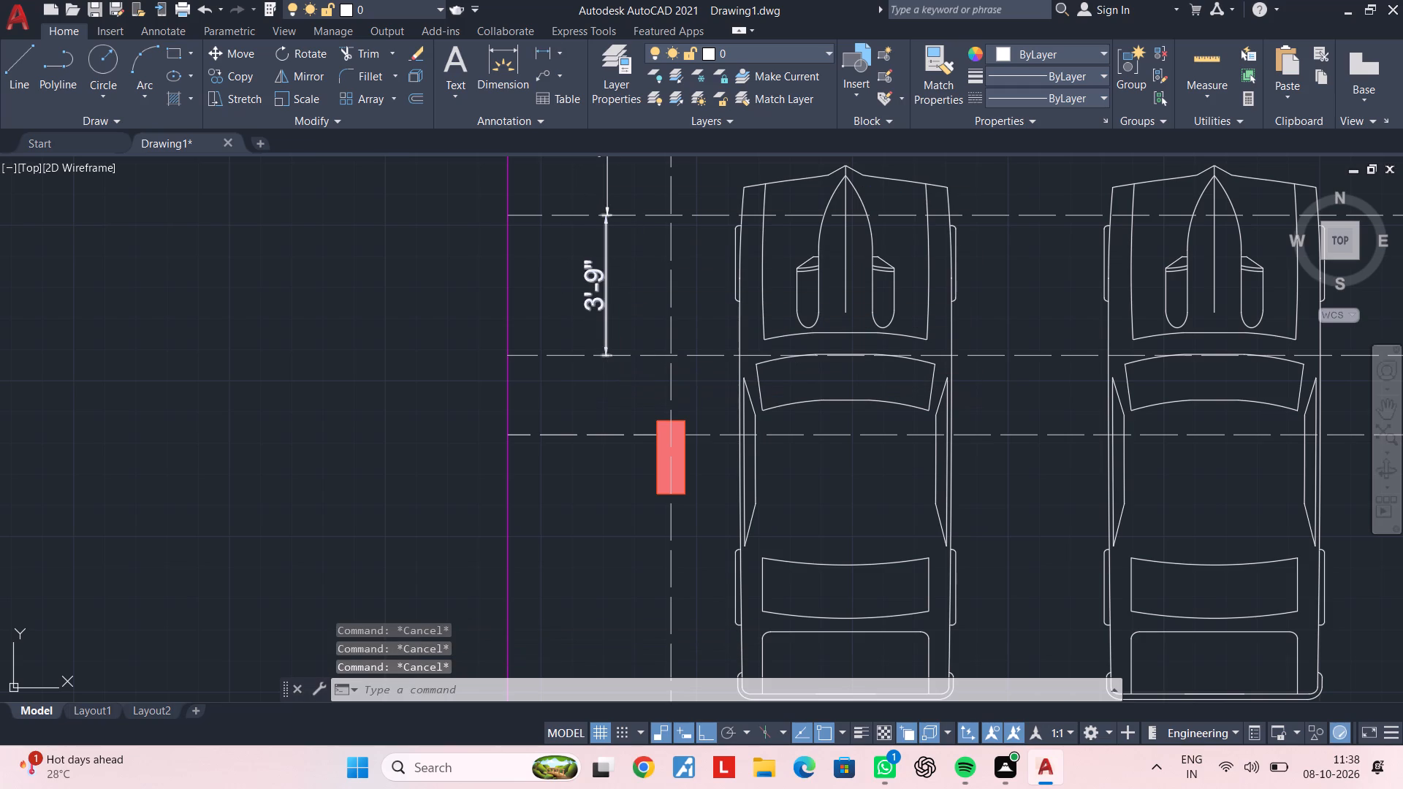
key("Escape")
key("space")
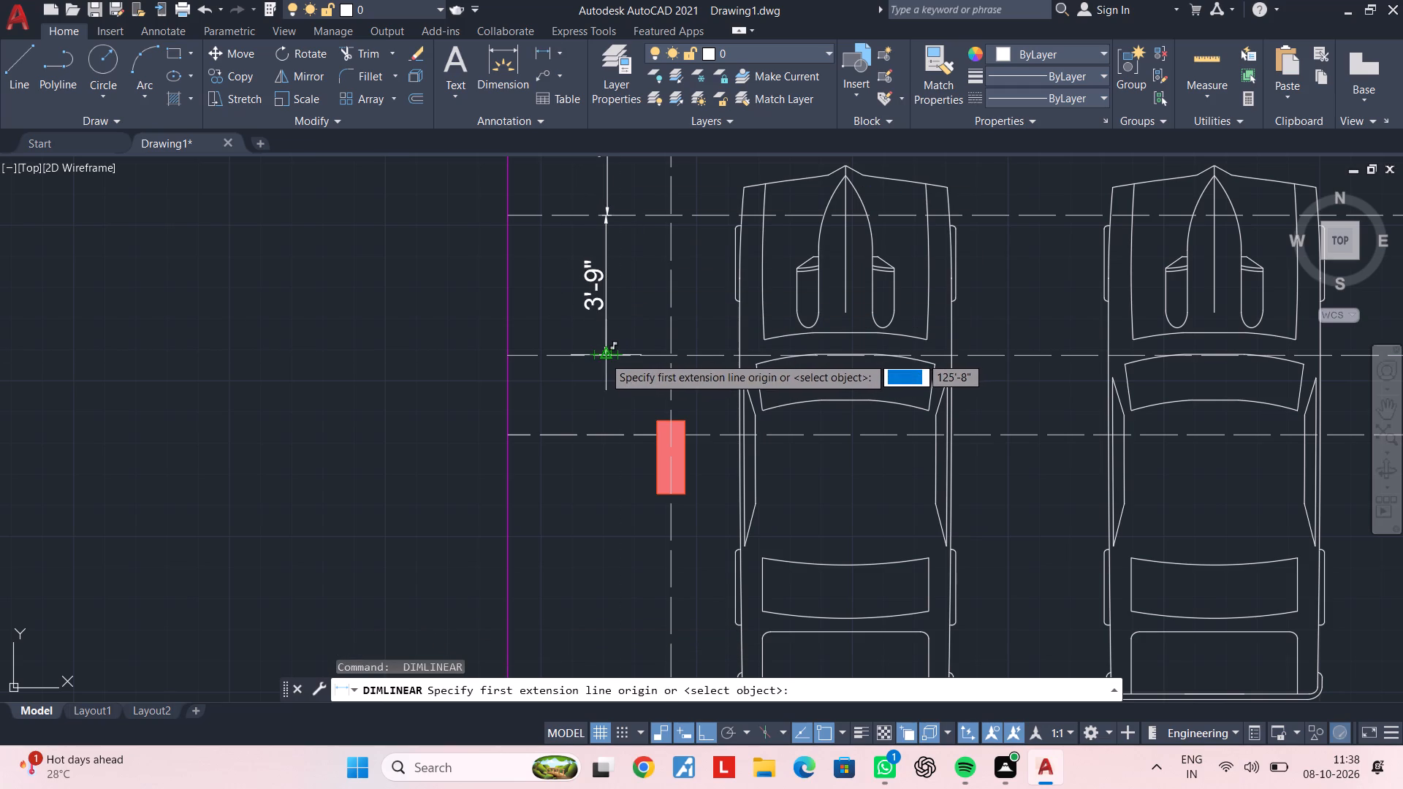
left_click(602, 357)
left_click(607, 436)
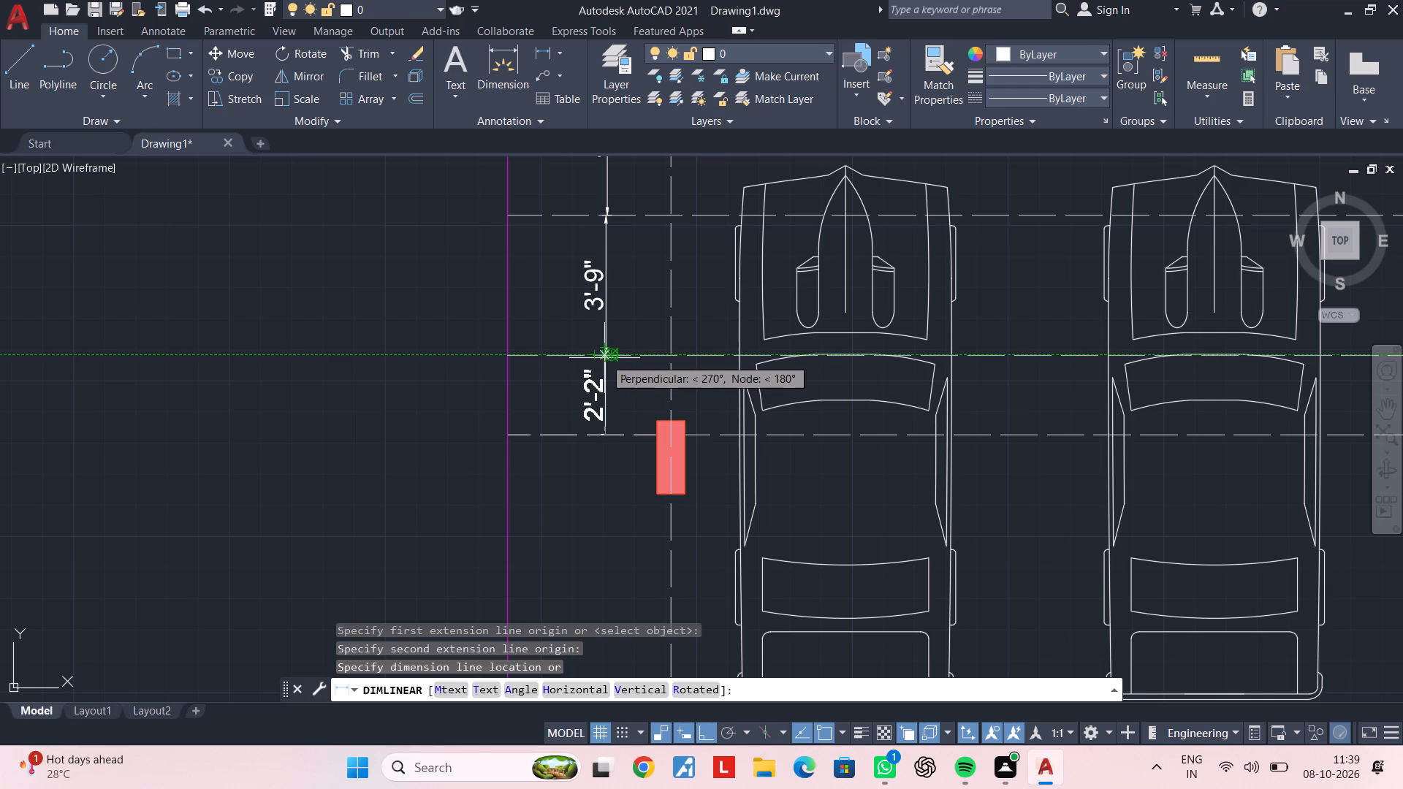
left_click(604, 358)
Add a vertical linear dimension between the grid lines of the upper and lower west columns, continuing the western dimension chain.
scroll(617, 463, "down", 1)
middle_click_drag(617, 463, 623, 310)
key("space")
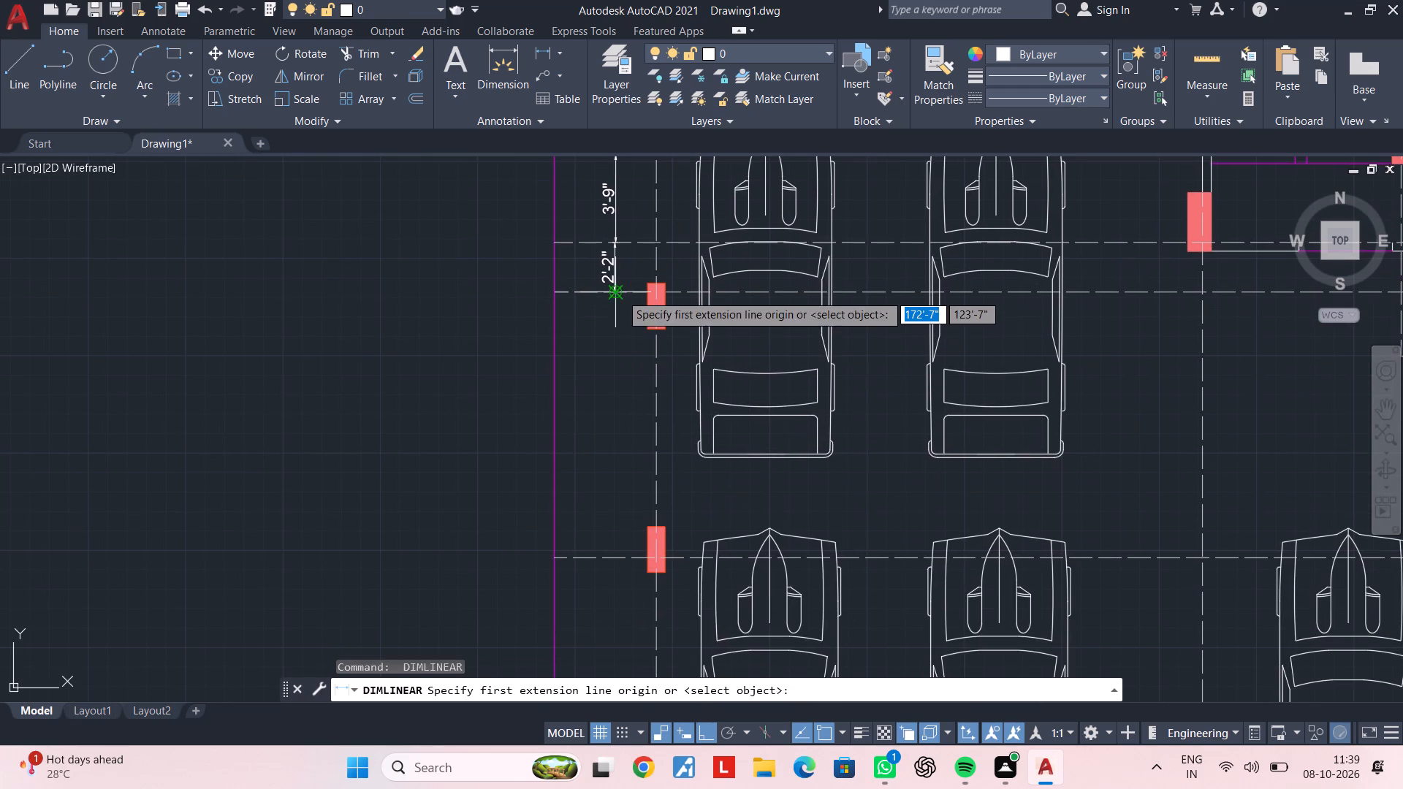
left_click(620, 294)
middle_click_drag(623, 491, 623, 417)
left_click(620, 482)
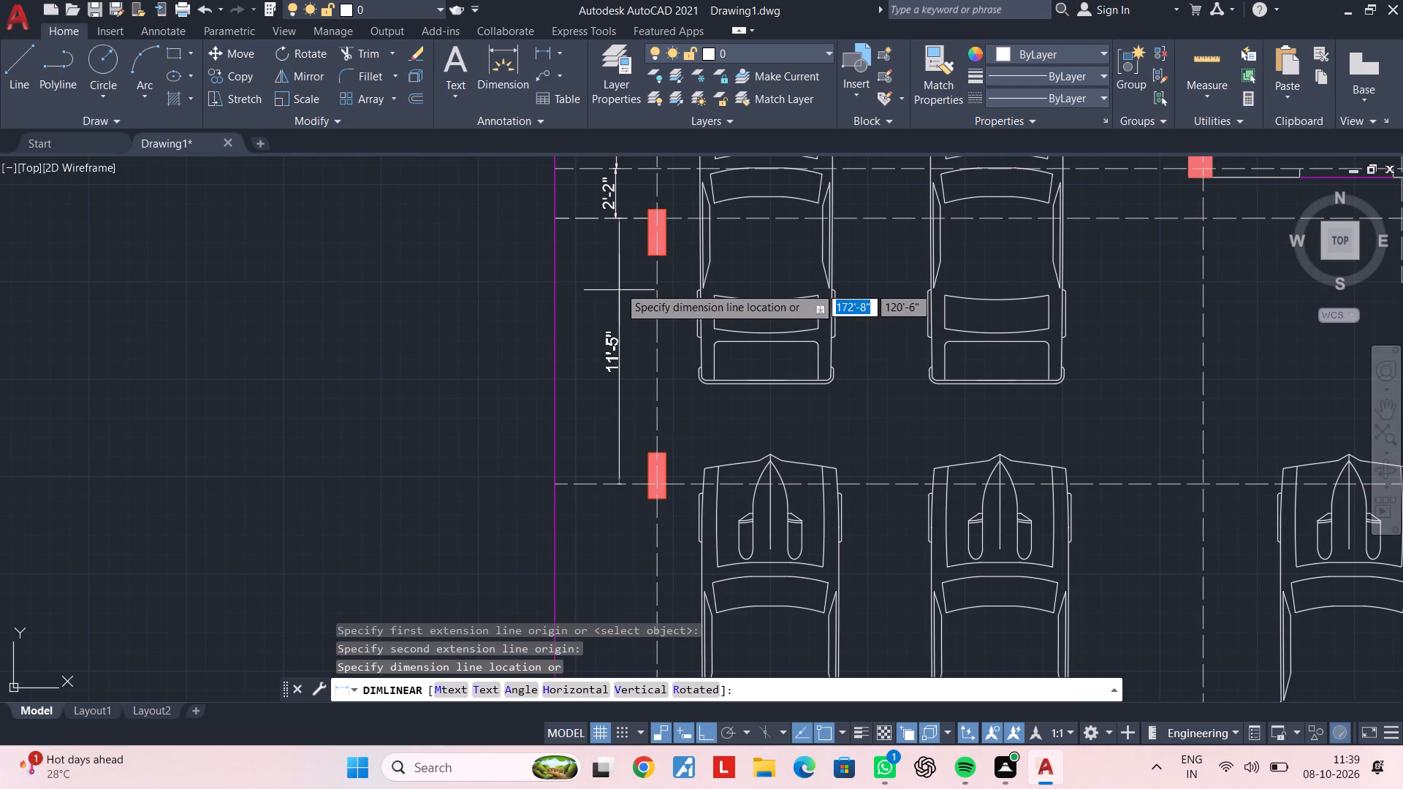
left_click(612, 219)
Add a vertical linear dimension from the lower west column's grid line down to the bottom columns' grid line.
middle_click_drag(623, 400, 624, 334)
key("space")
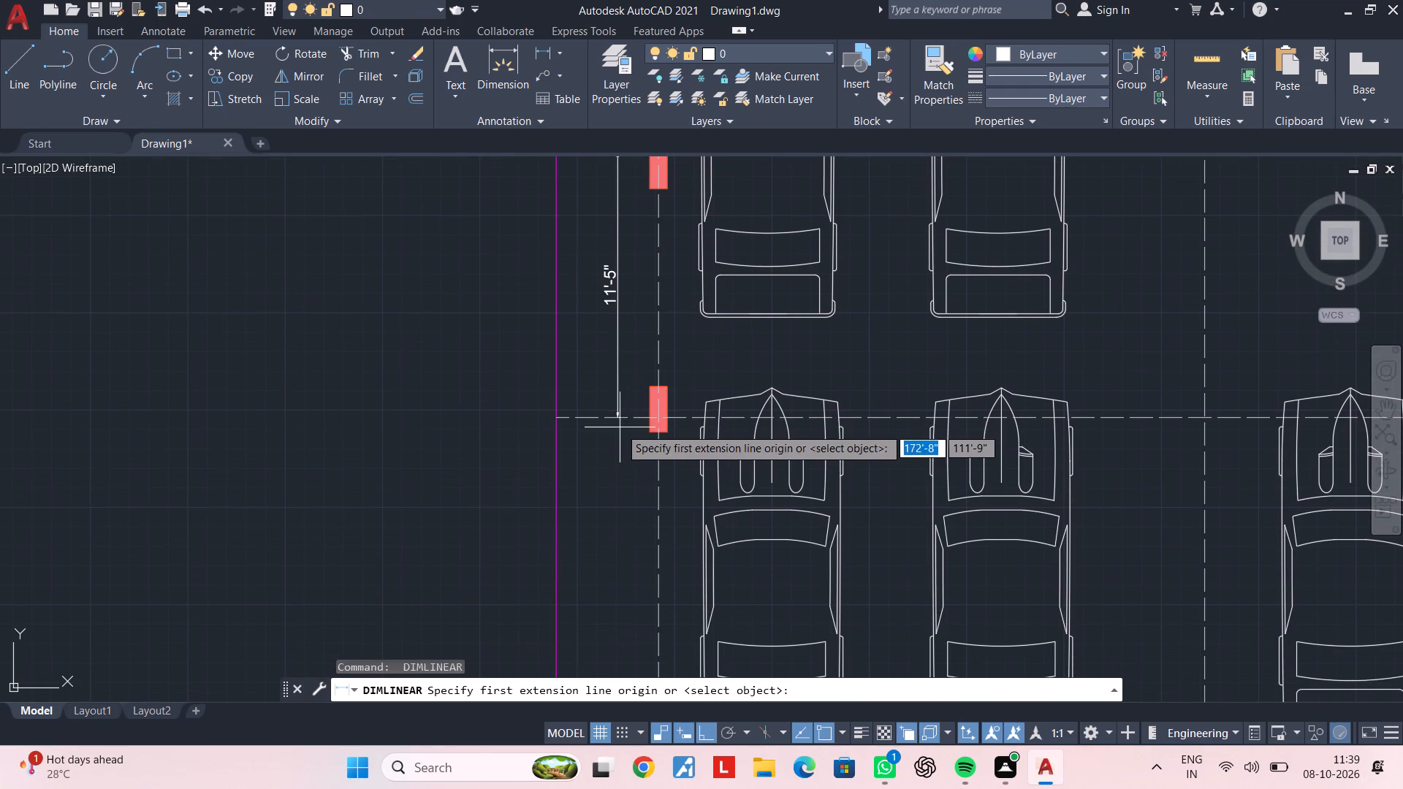
left_click(620, 415)
middle_click_drag(612, 515, 615, 283)
left_click(621, 530)
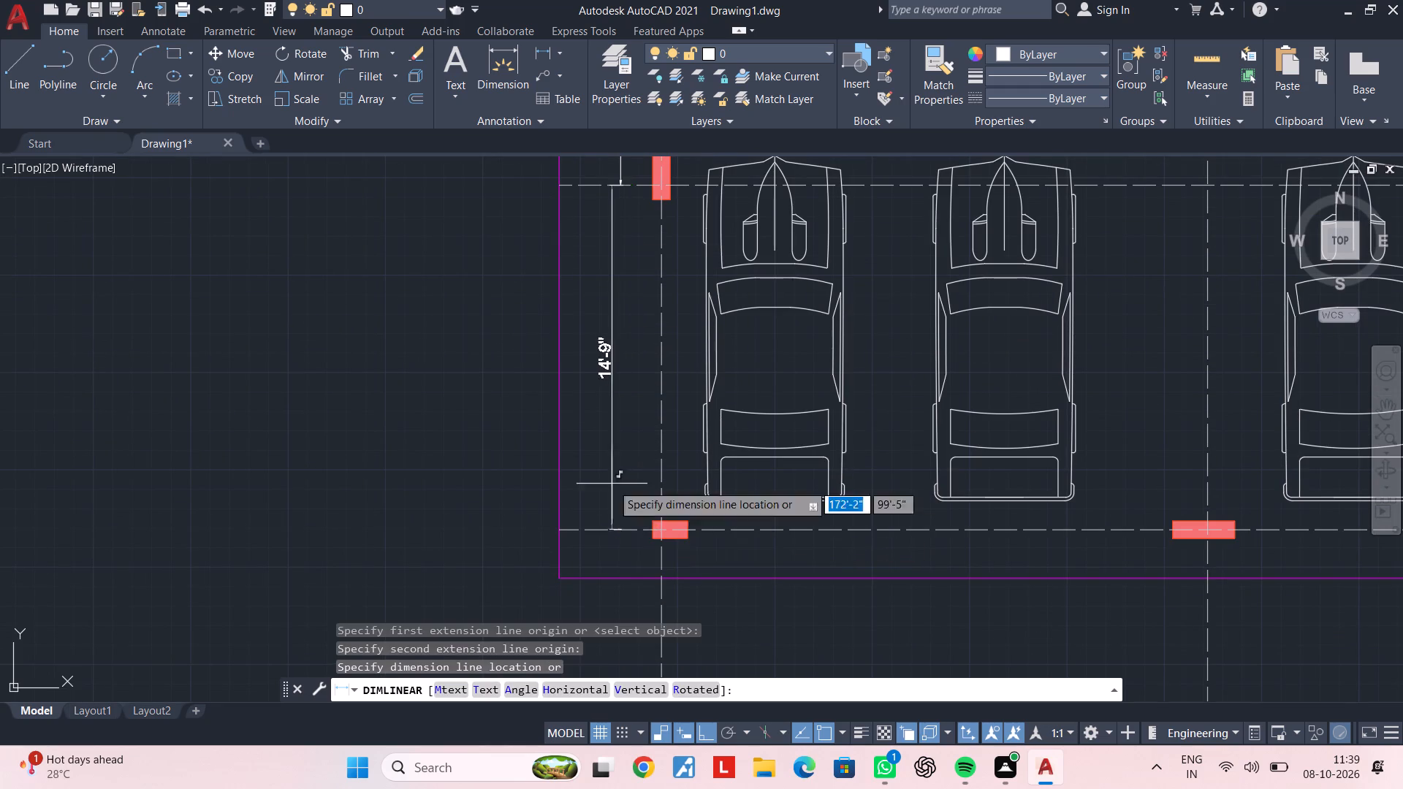
middle_click_drag(612, 319, 600, 421)
left_click(605, 287)
scroll(688, 489, "down", 1)
middle_click_drag(688, 489, 630, 323)
key("Escape")
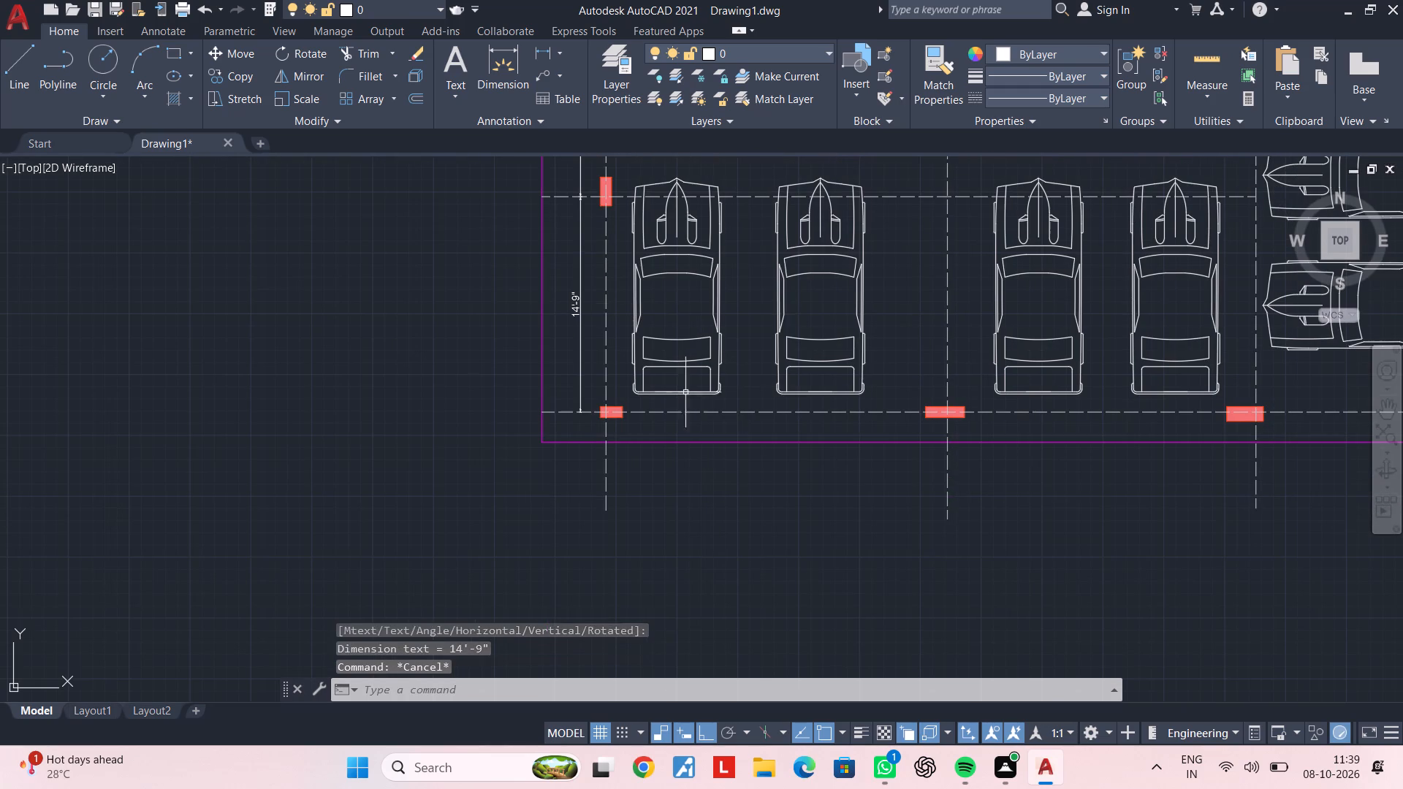
key("Escape")
key("Escape")
key("Escape")
key("Escape")
key("Escape")
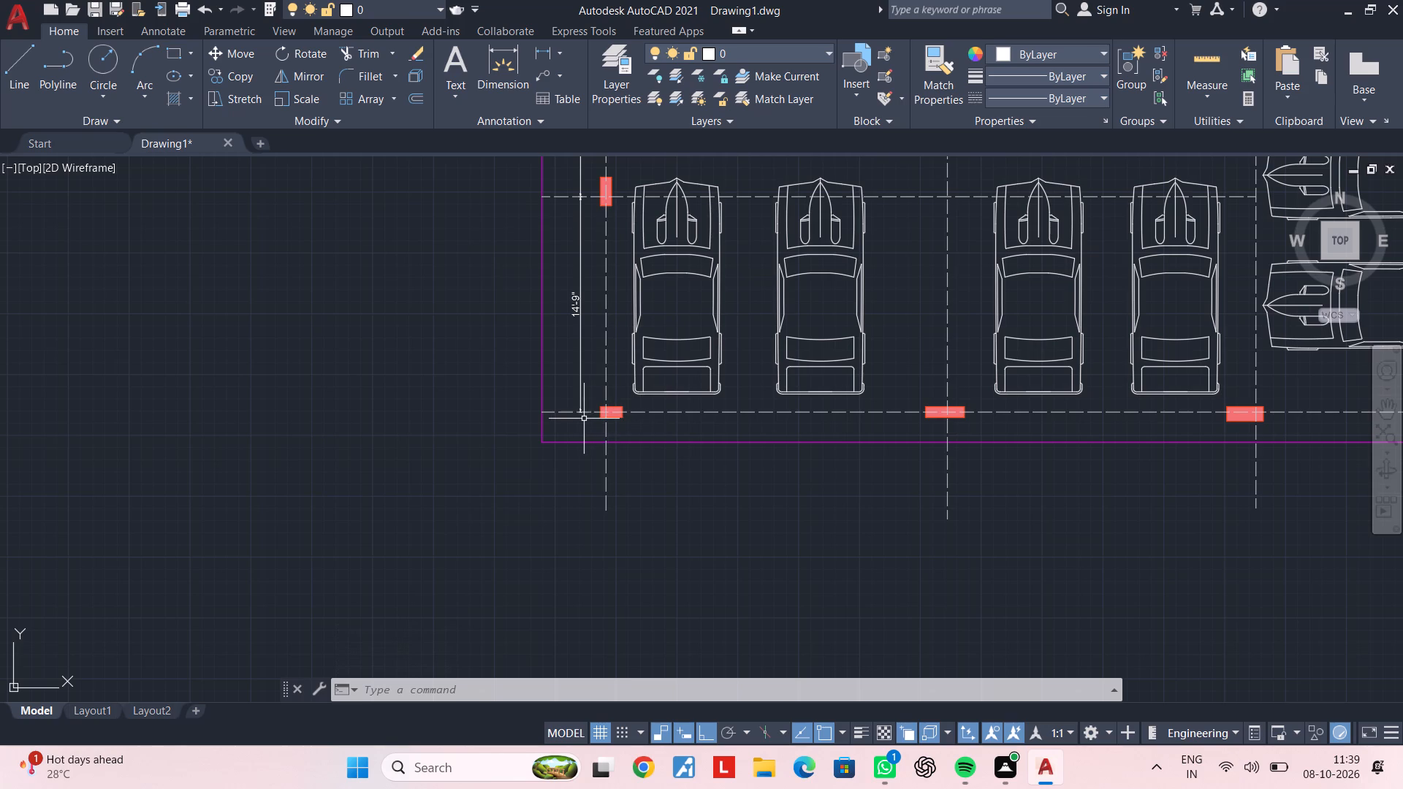
Add a horizontal linear dimension below the south boundary between the vertical grid lines of the first two bottom columns from the west.
scroll(611, 433, "up", 2)
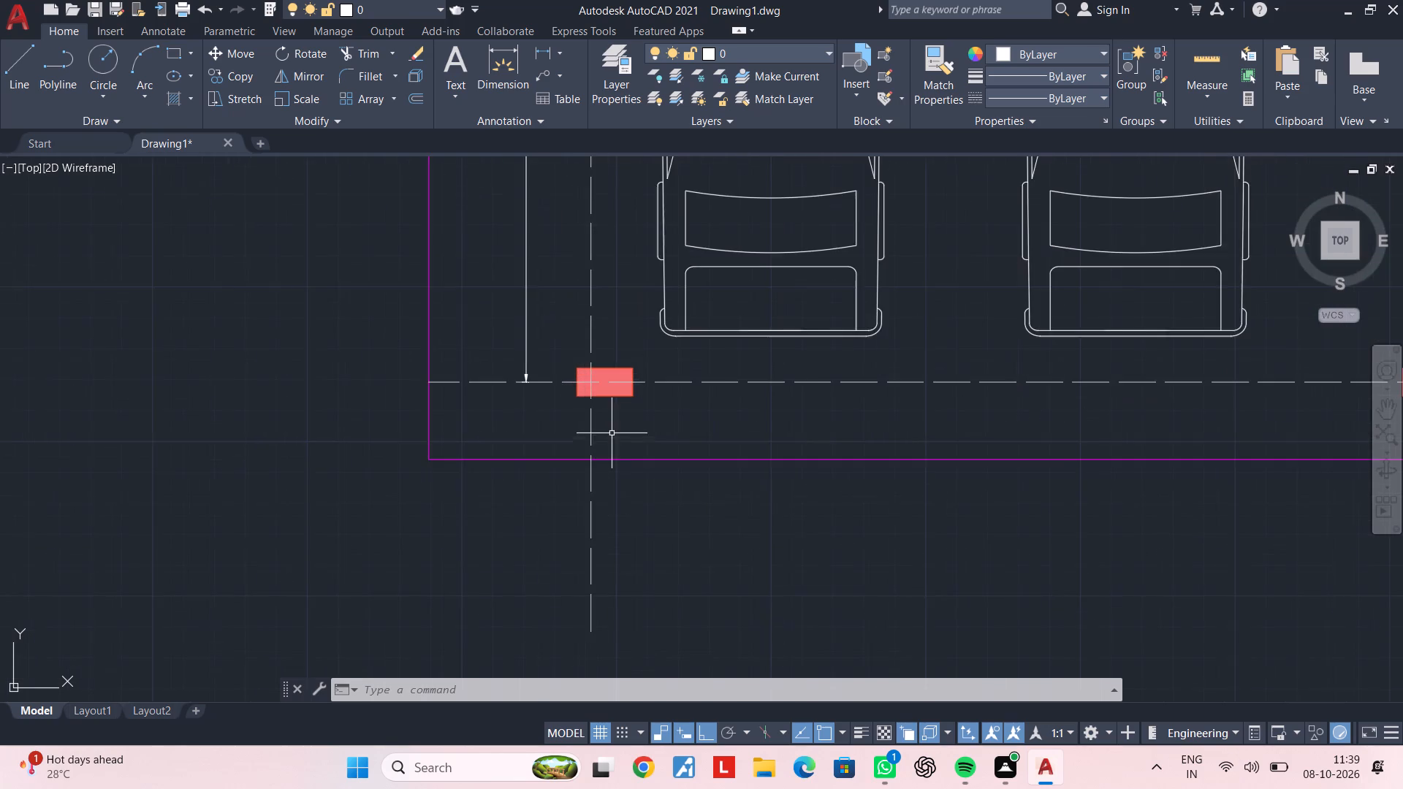
middle_click_drag(664, 437, 548, 455)
scroll(596, 455, "down", 2)
middle_click_drag(574, 462, 551, 465)
key("space")
scroll(527, 460, "up", 2)
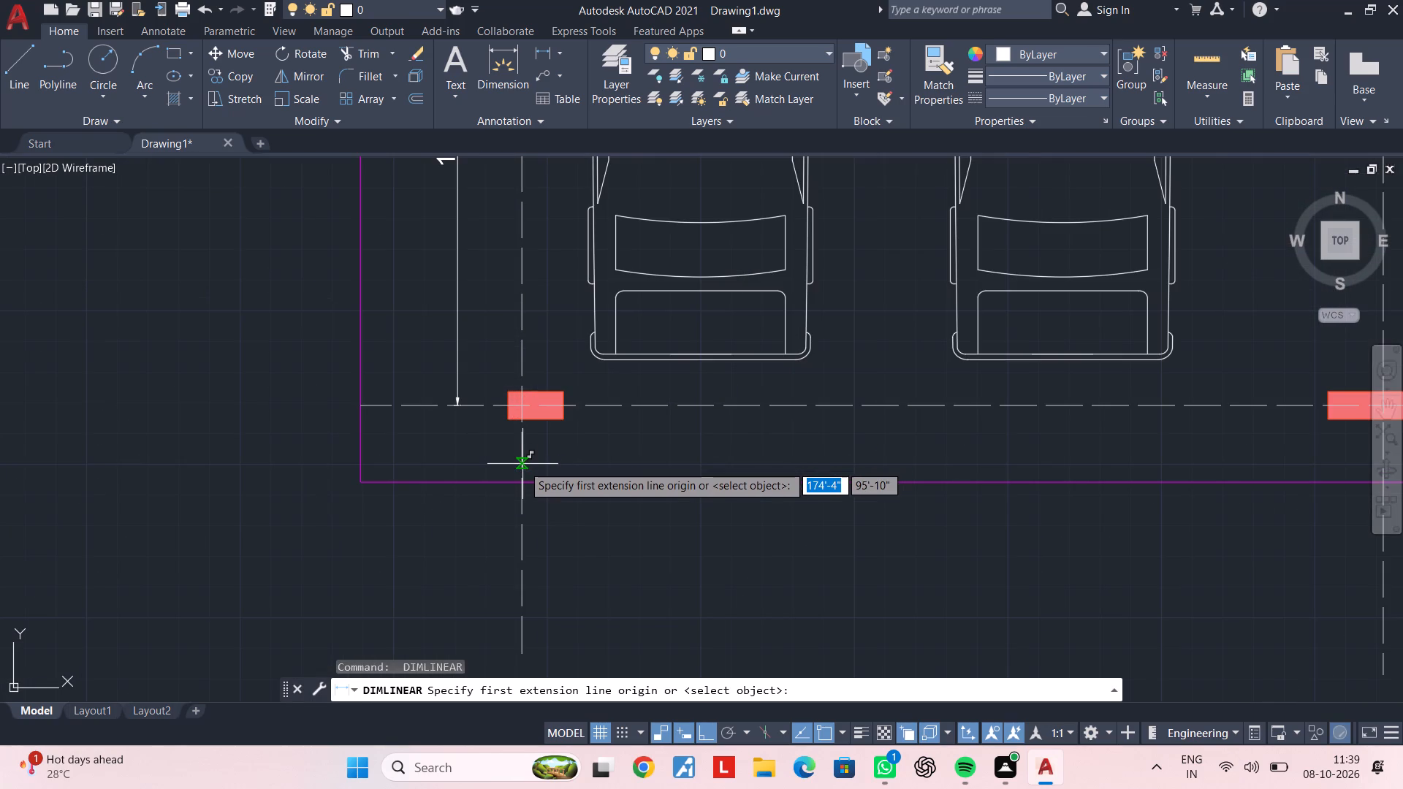
left_click(522, 532)
middle_click_drag(962, 537, 420, 503)
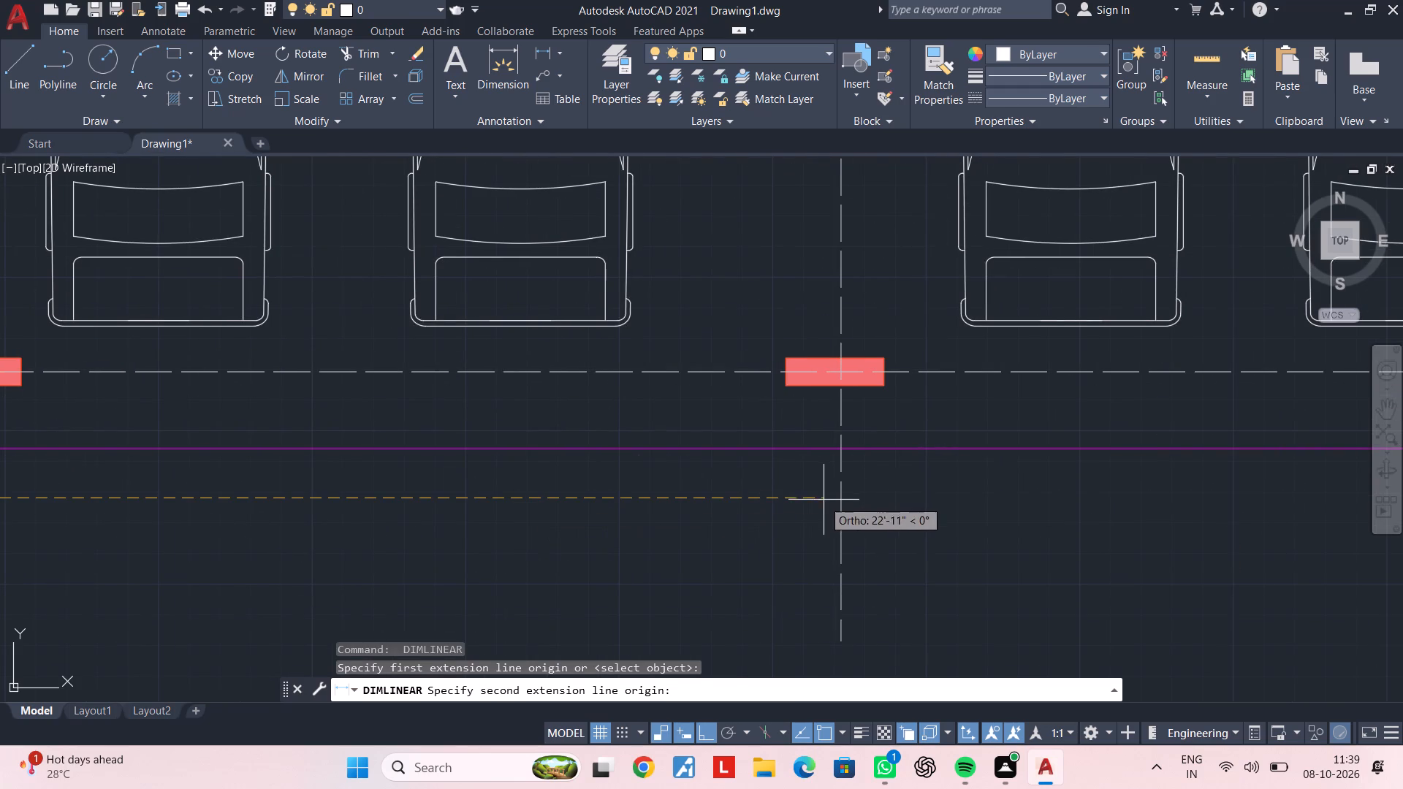
left_click(842, 500)
middle_click_drag(810, 505, 867, 495)
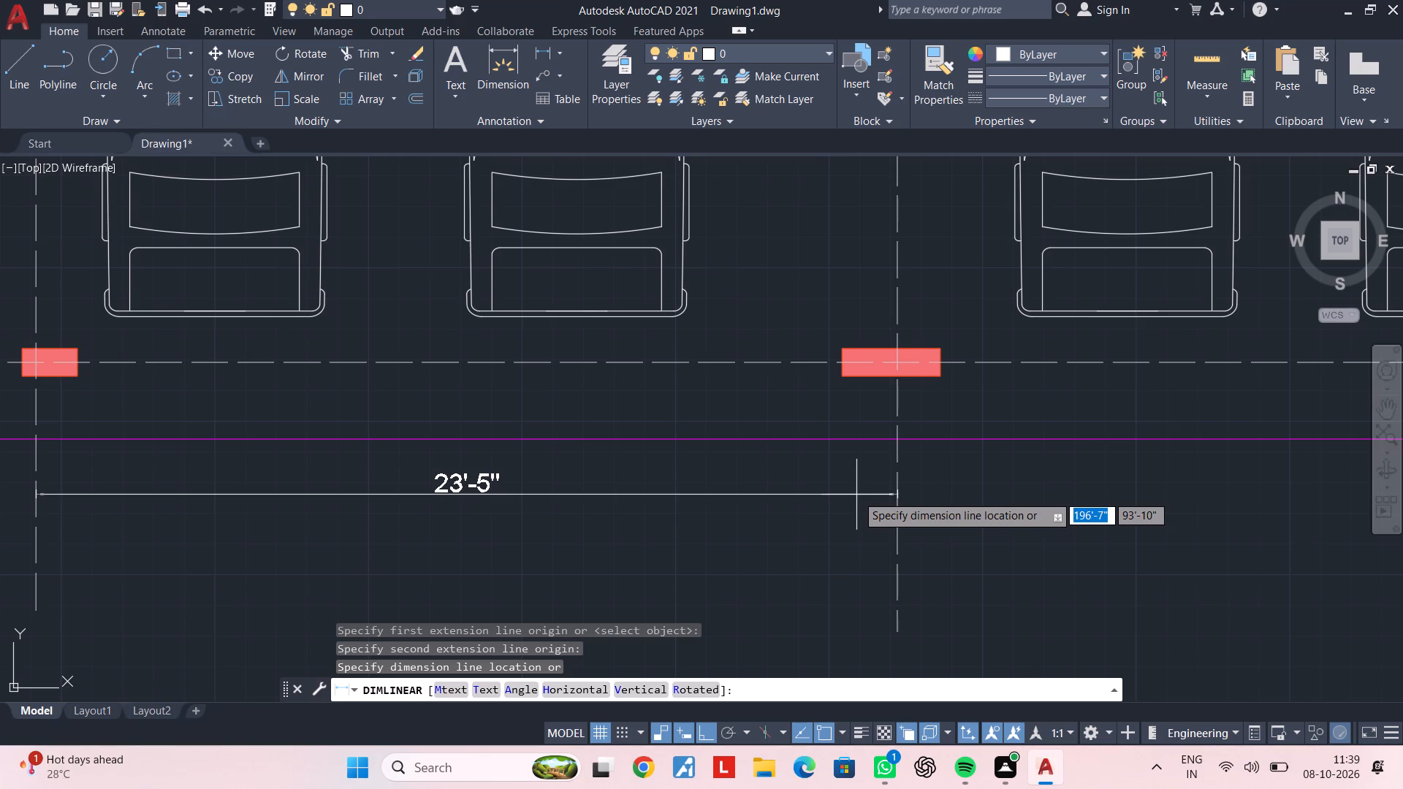
left_click(857, 501)
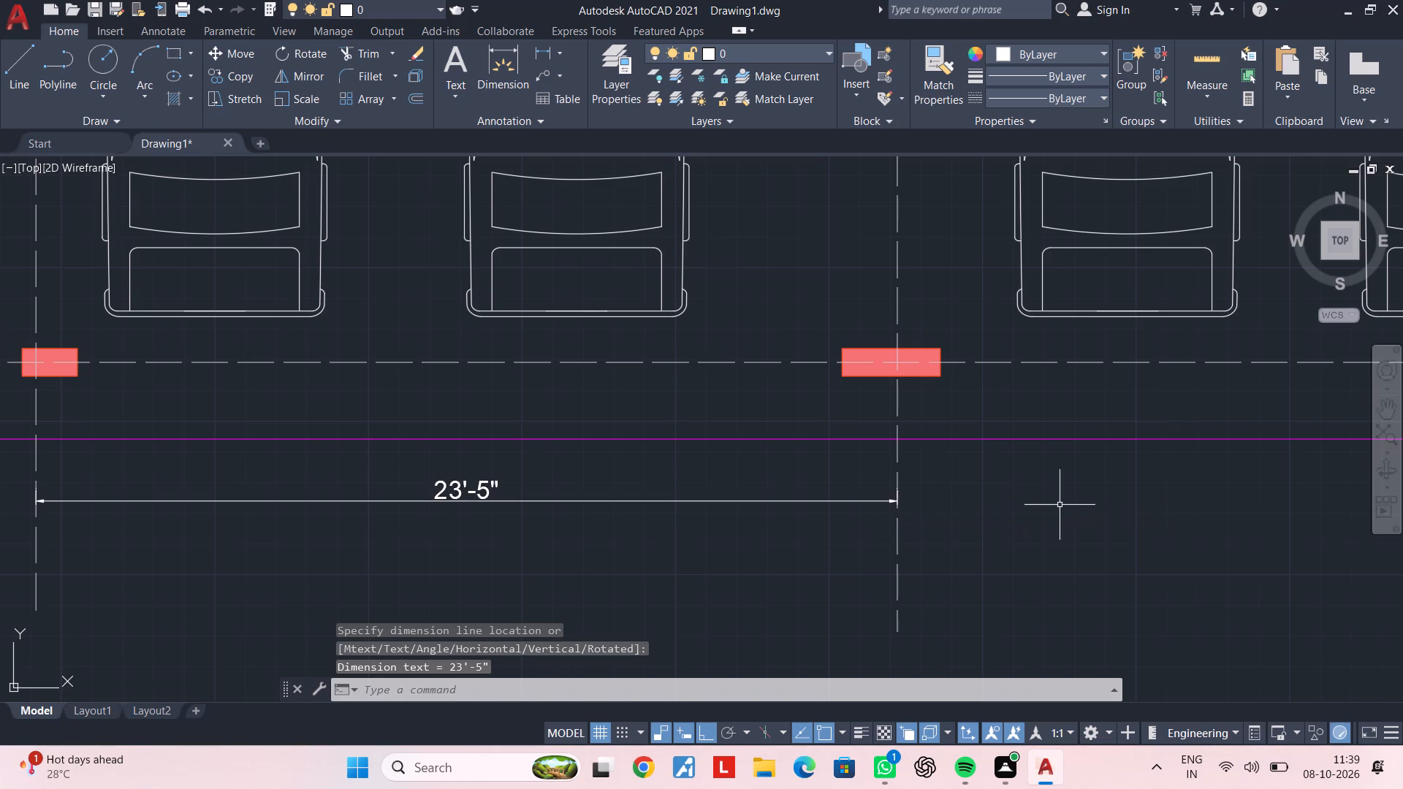
Add a horizontal linear dimension between the grid lines of the second and third bottom columns, in line with the first south dimension.
middle_click_drag(1069, 505, 665, 517)
key("space")
left_click_drag(495, 513, 504, 513)
middle_click_drag(1046, 514, 750, 525)
left_click(981, 525)
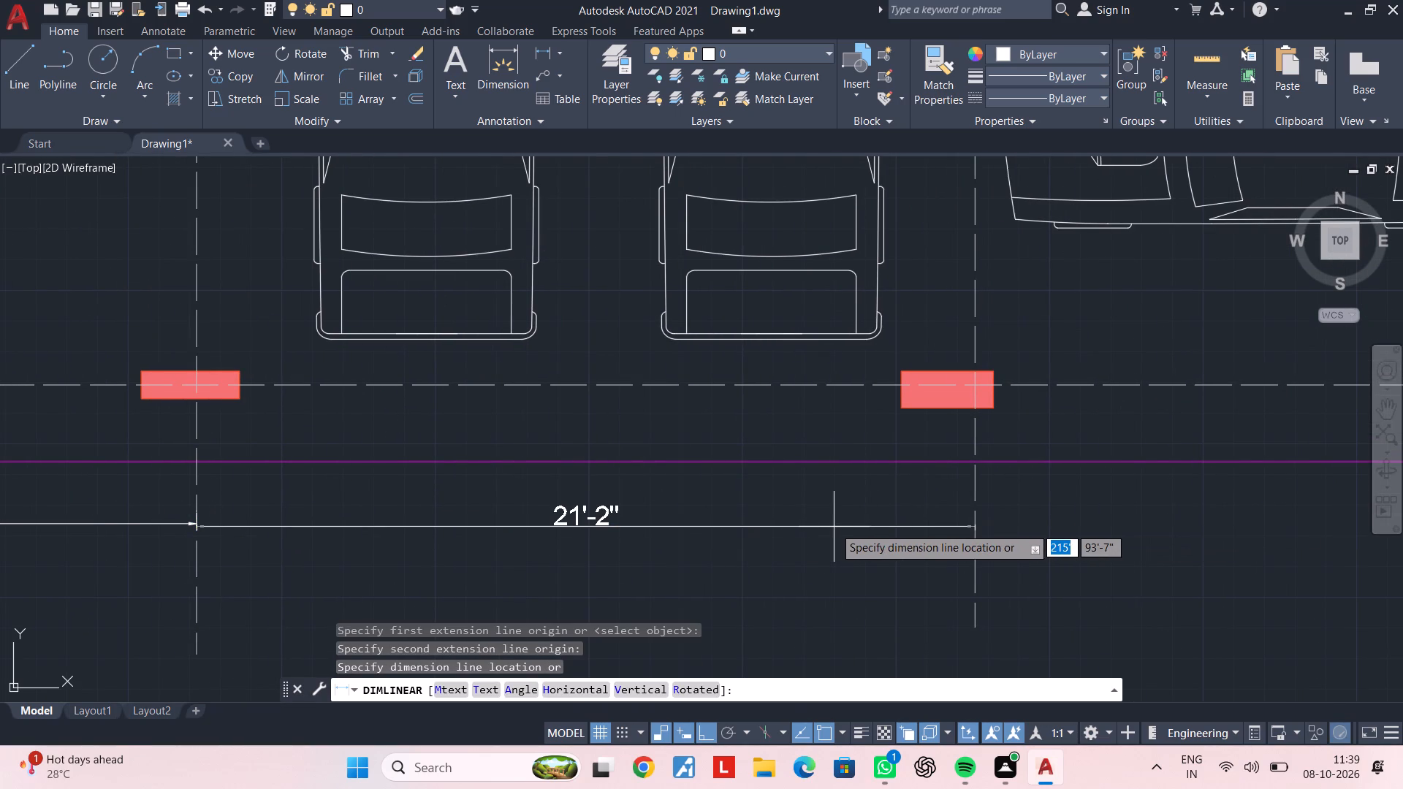
middle_click_drag(783, 522, 1214, 538)
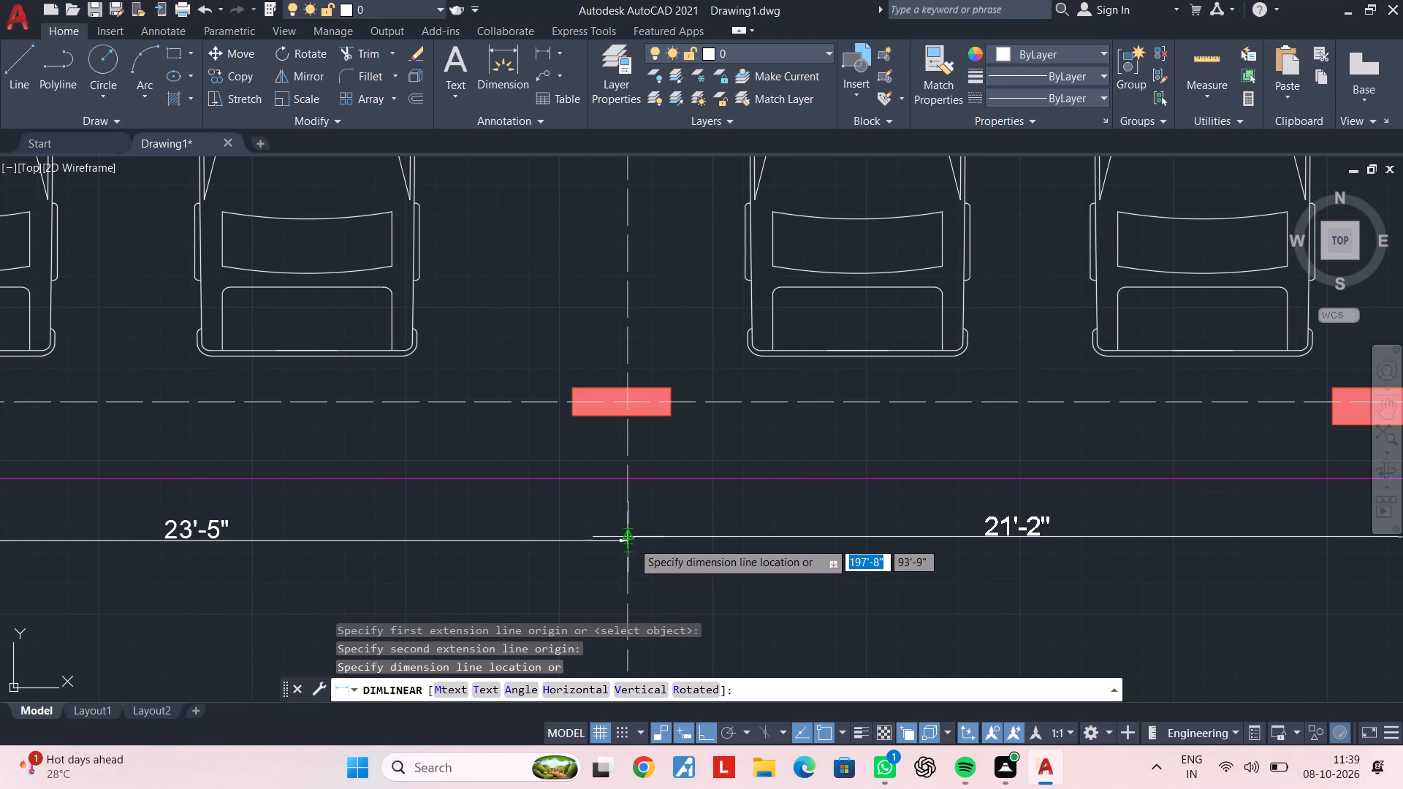
left_click(630, 542)
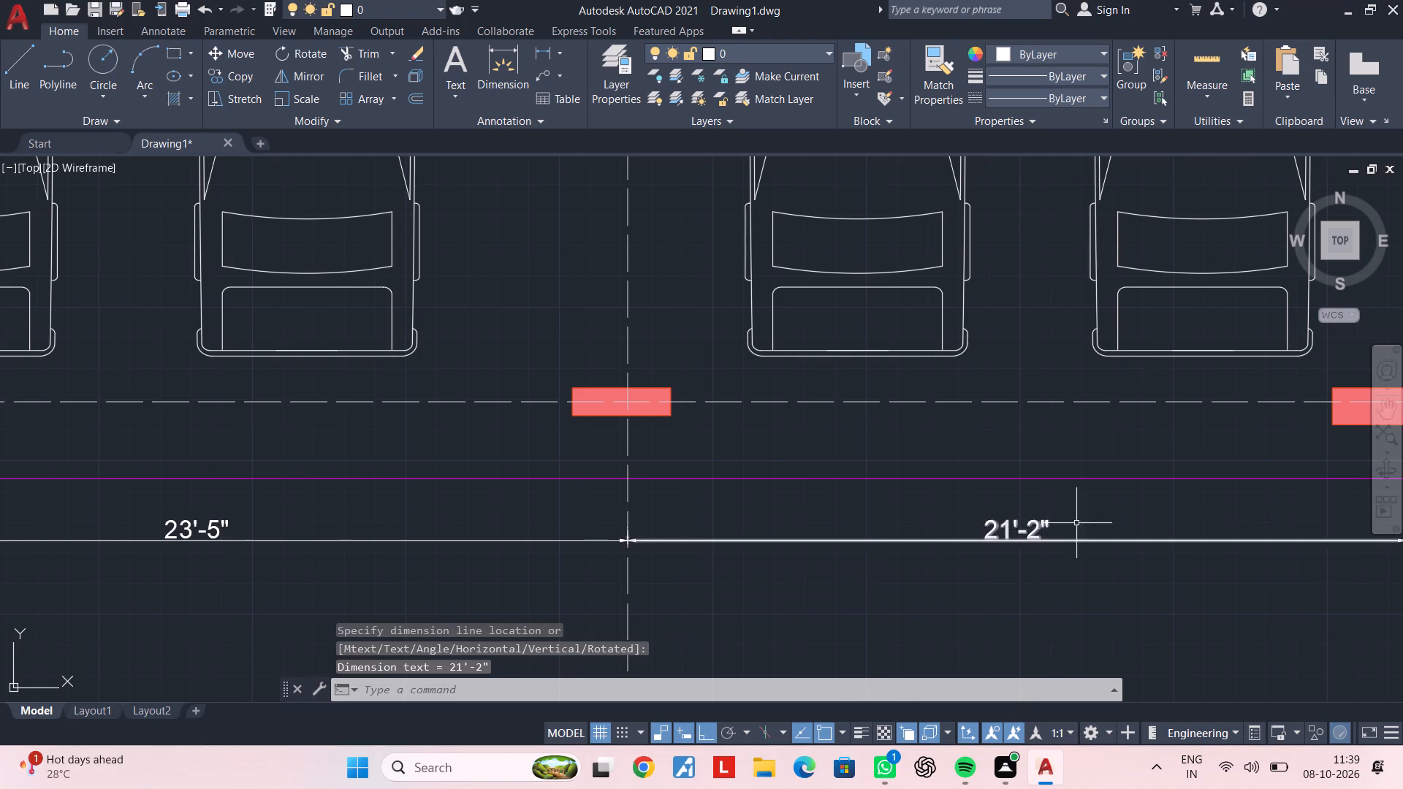
Add a horizontal linear dimension between the grid lines of the third and fourth bottom columns, continuing the southern dimension chain.
scroll(1095, 523, "down", 1)
middle_click_drag(1098, 523, 563, 497)
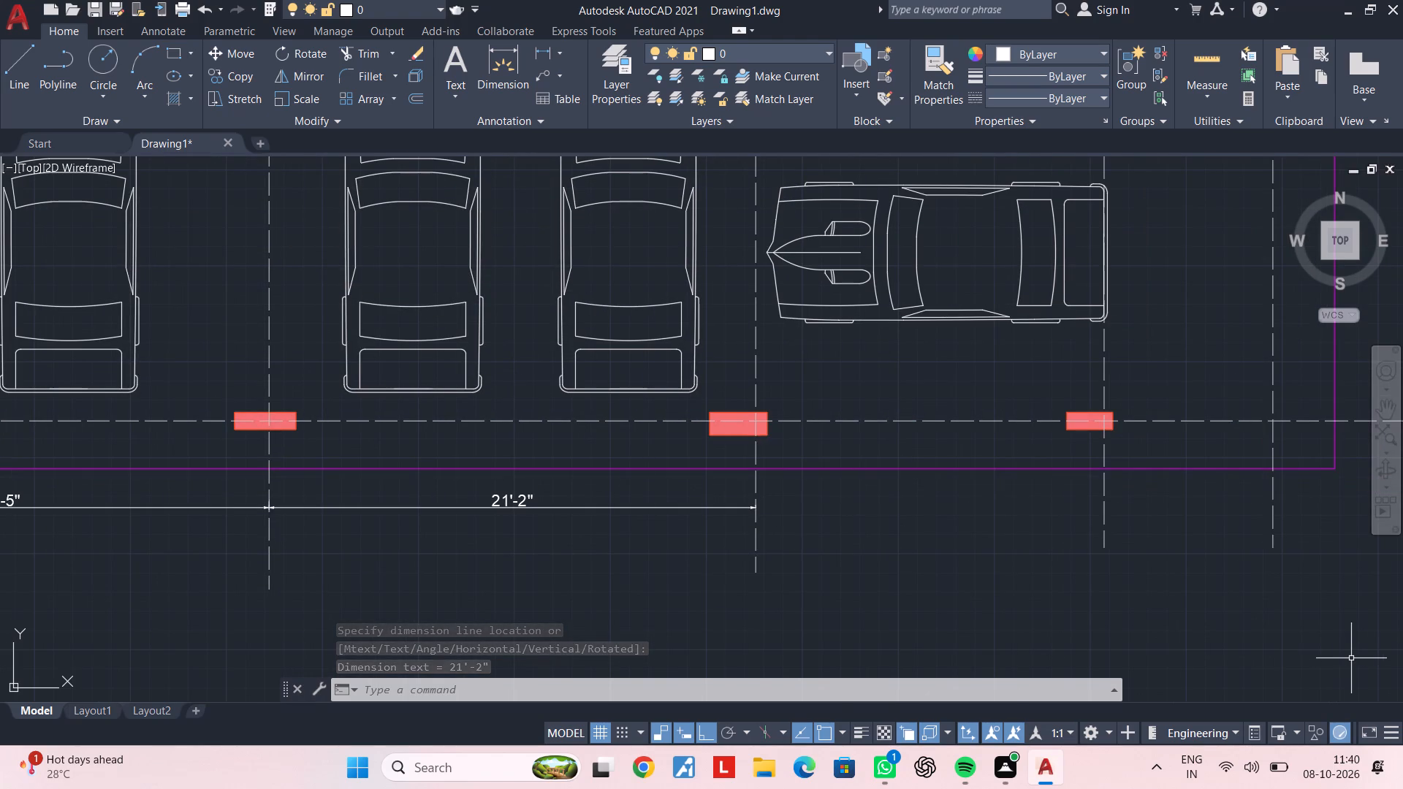
key("space")
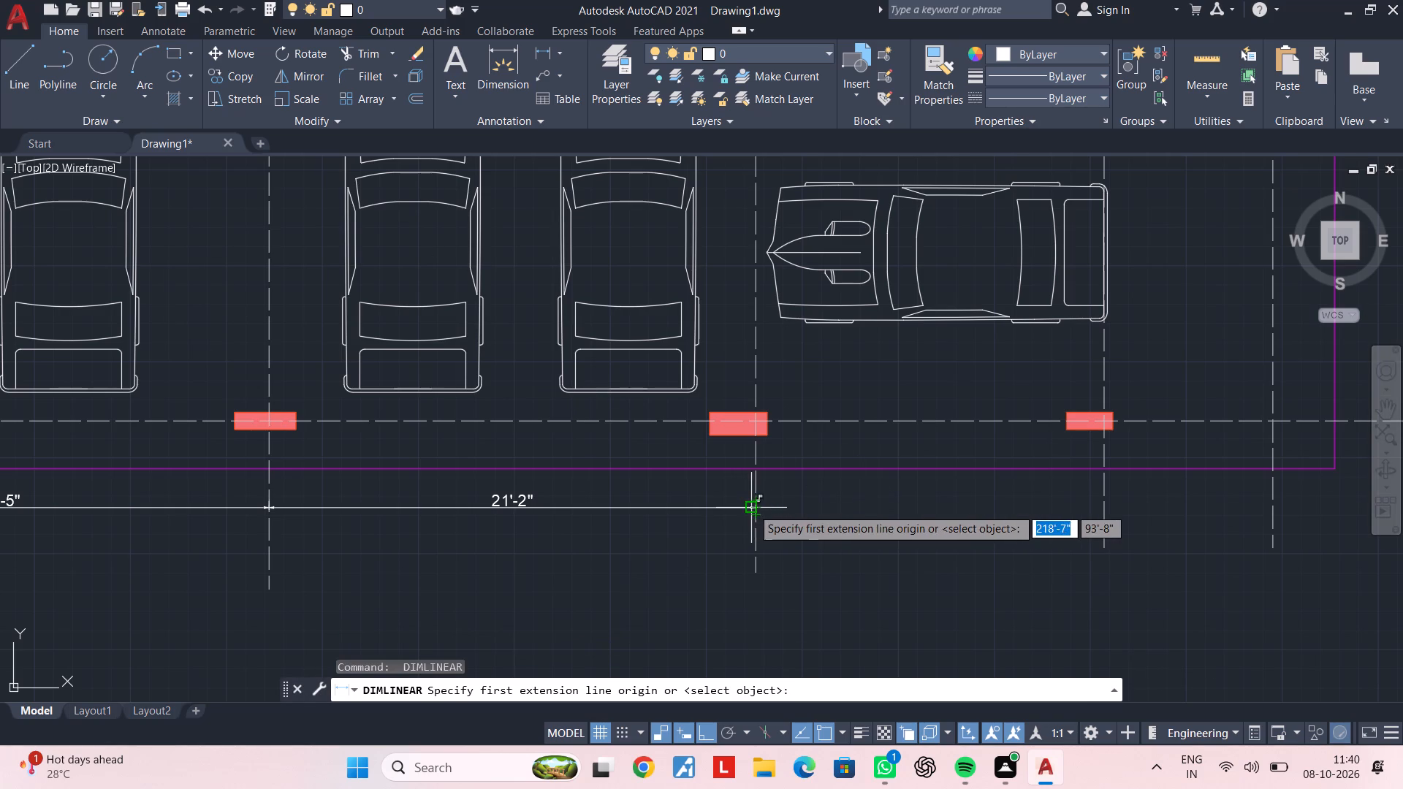
left_click(757, 508)
left_click(1105, 508)
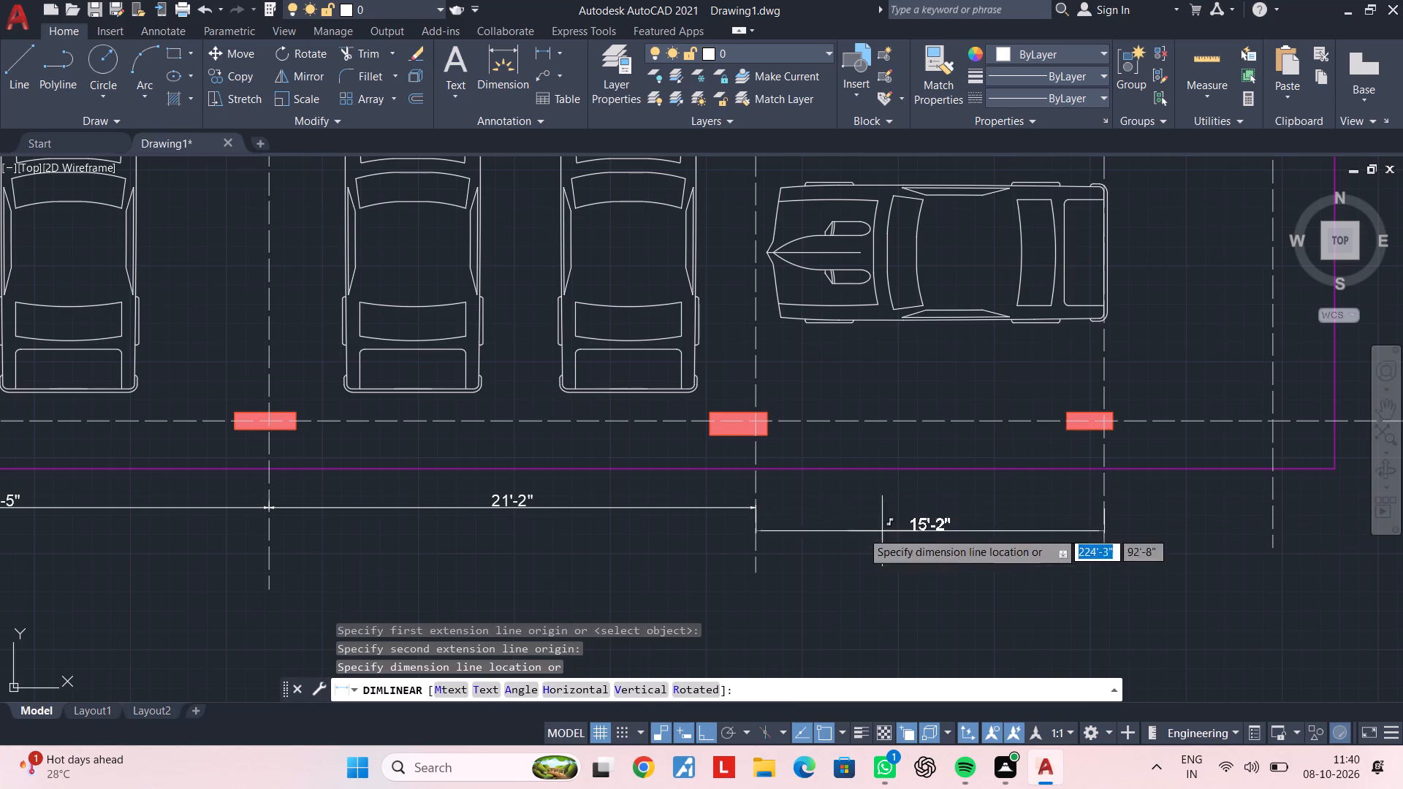
left_click(758, 508)
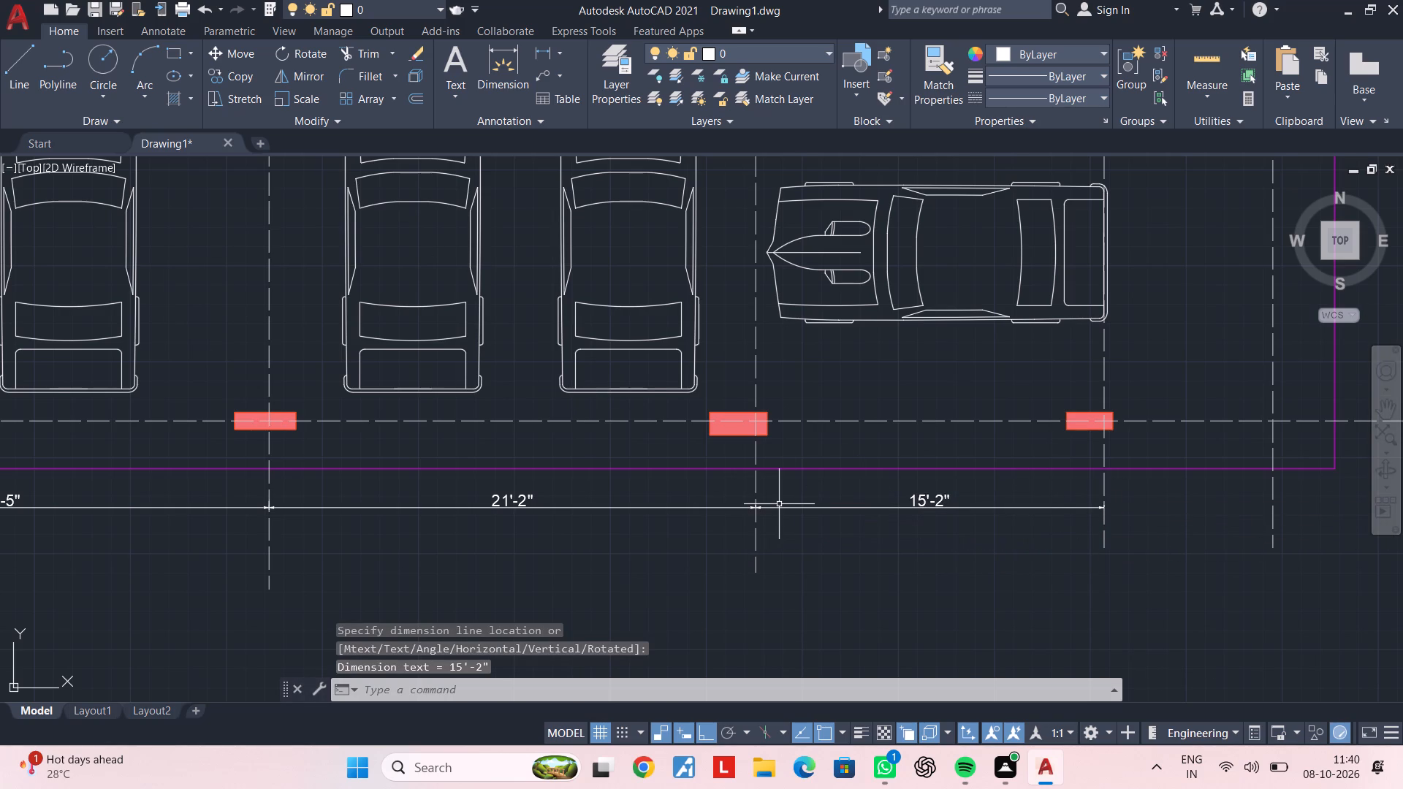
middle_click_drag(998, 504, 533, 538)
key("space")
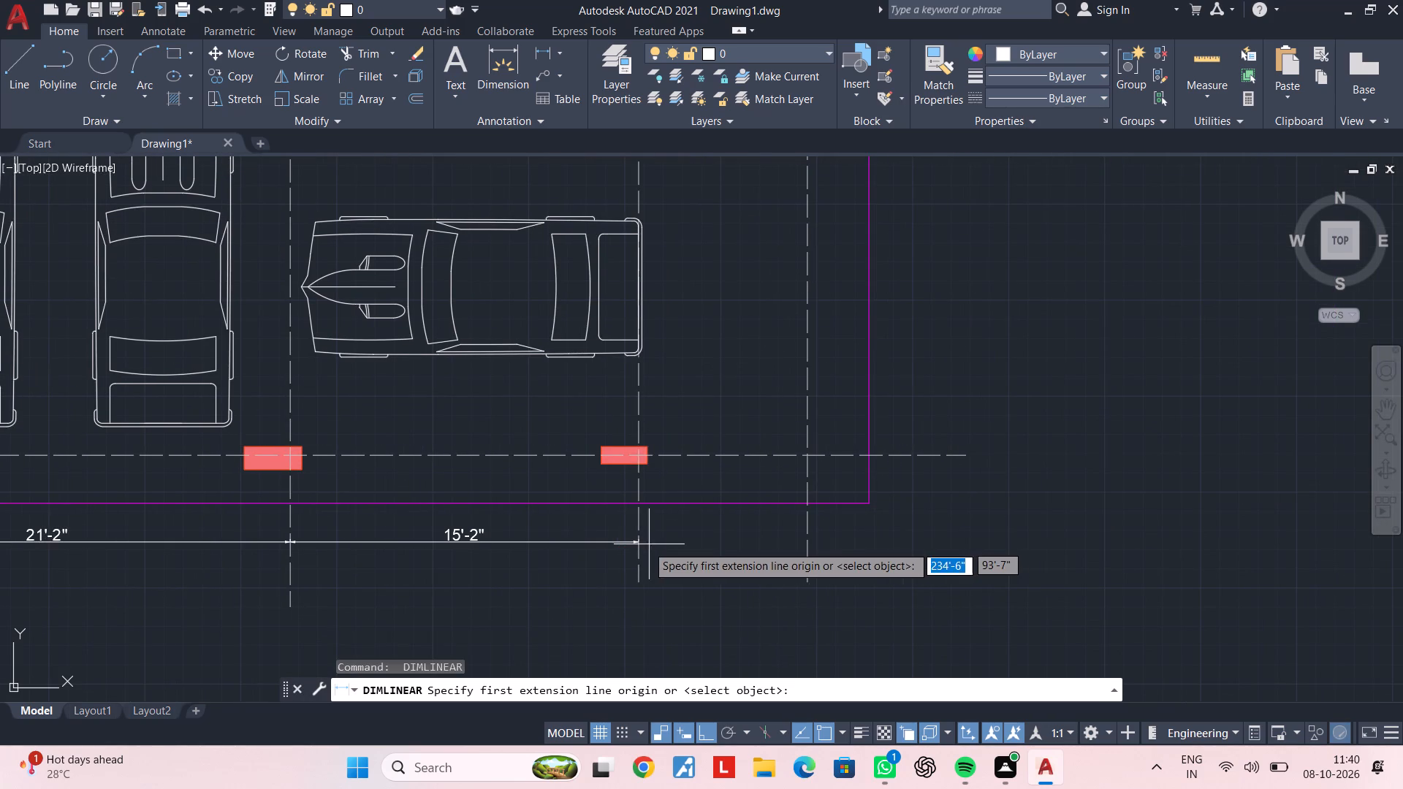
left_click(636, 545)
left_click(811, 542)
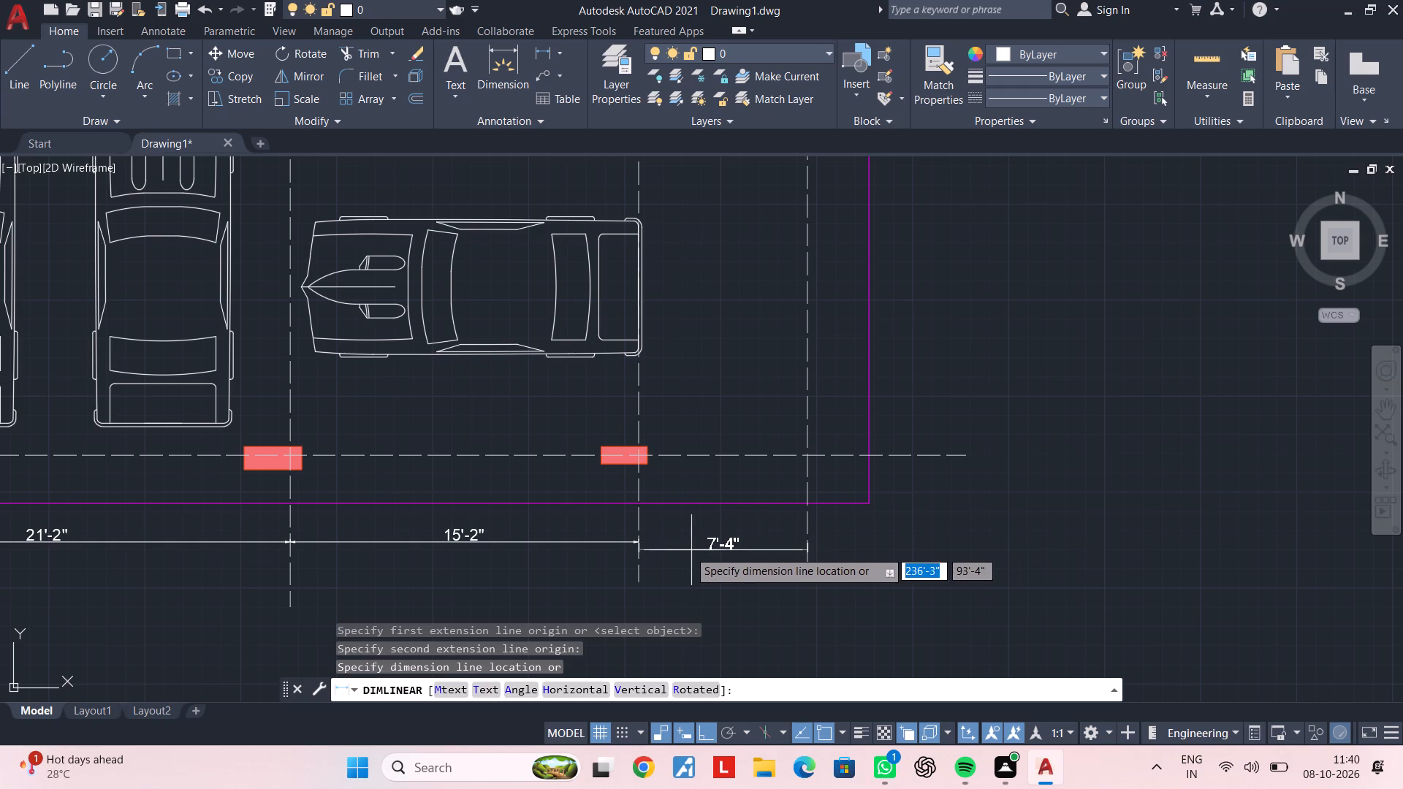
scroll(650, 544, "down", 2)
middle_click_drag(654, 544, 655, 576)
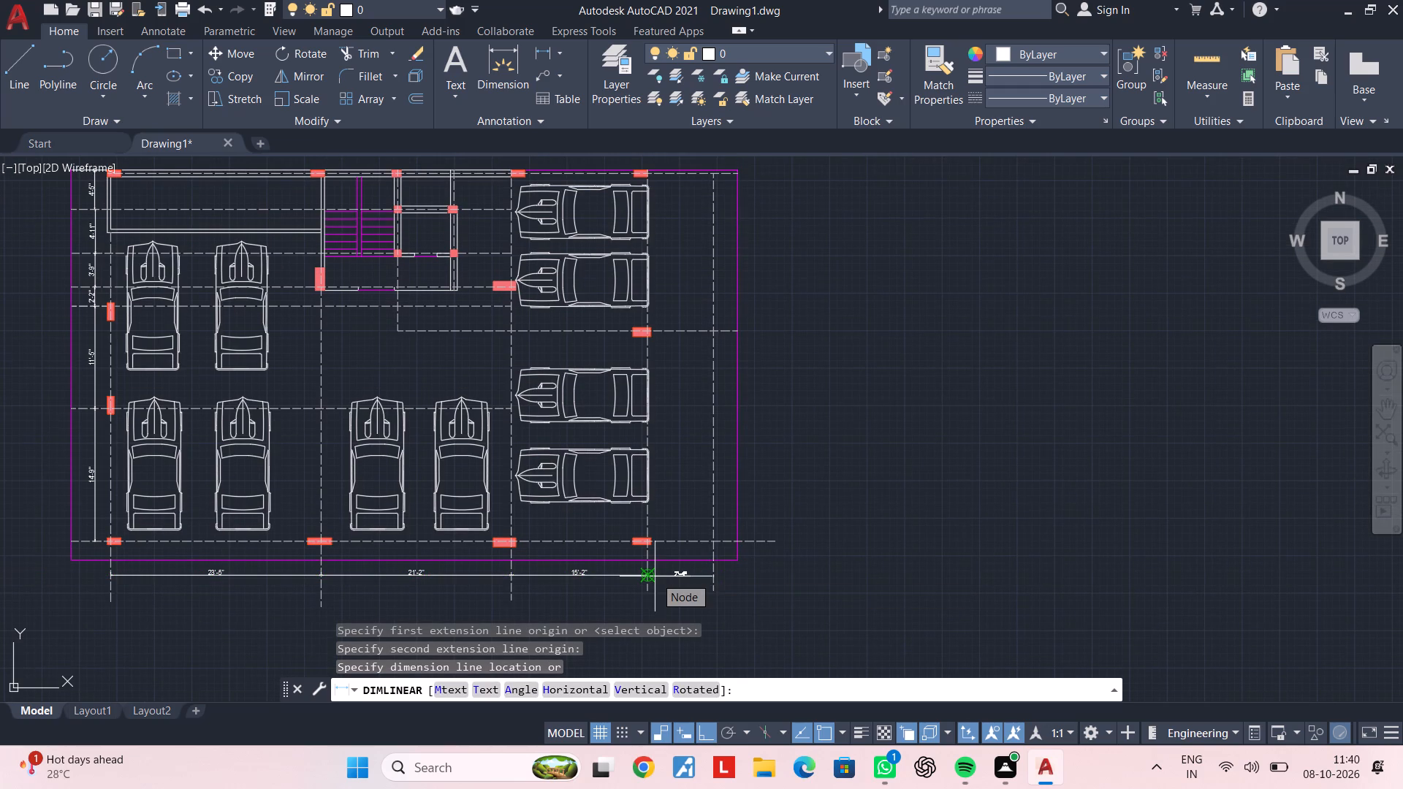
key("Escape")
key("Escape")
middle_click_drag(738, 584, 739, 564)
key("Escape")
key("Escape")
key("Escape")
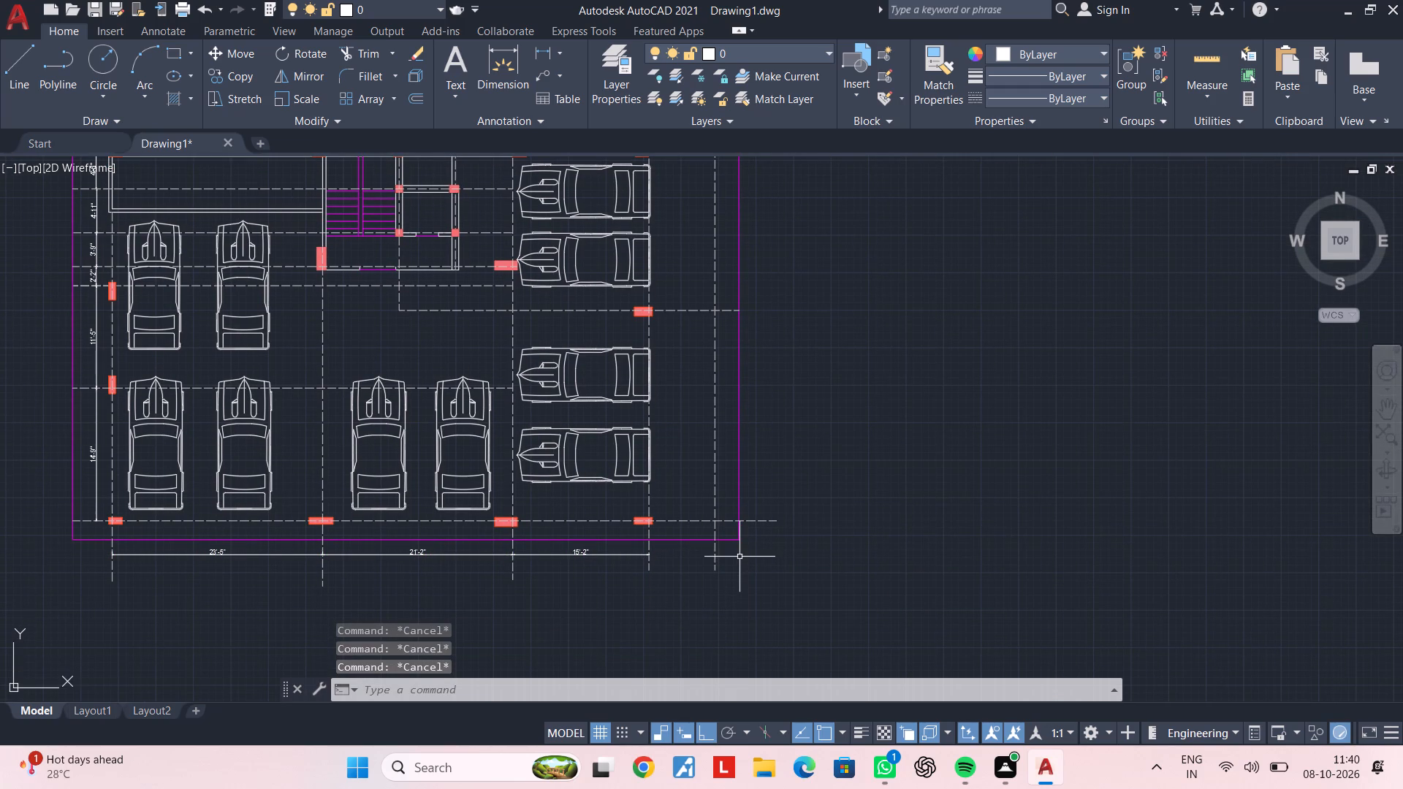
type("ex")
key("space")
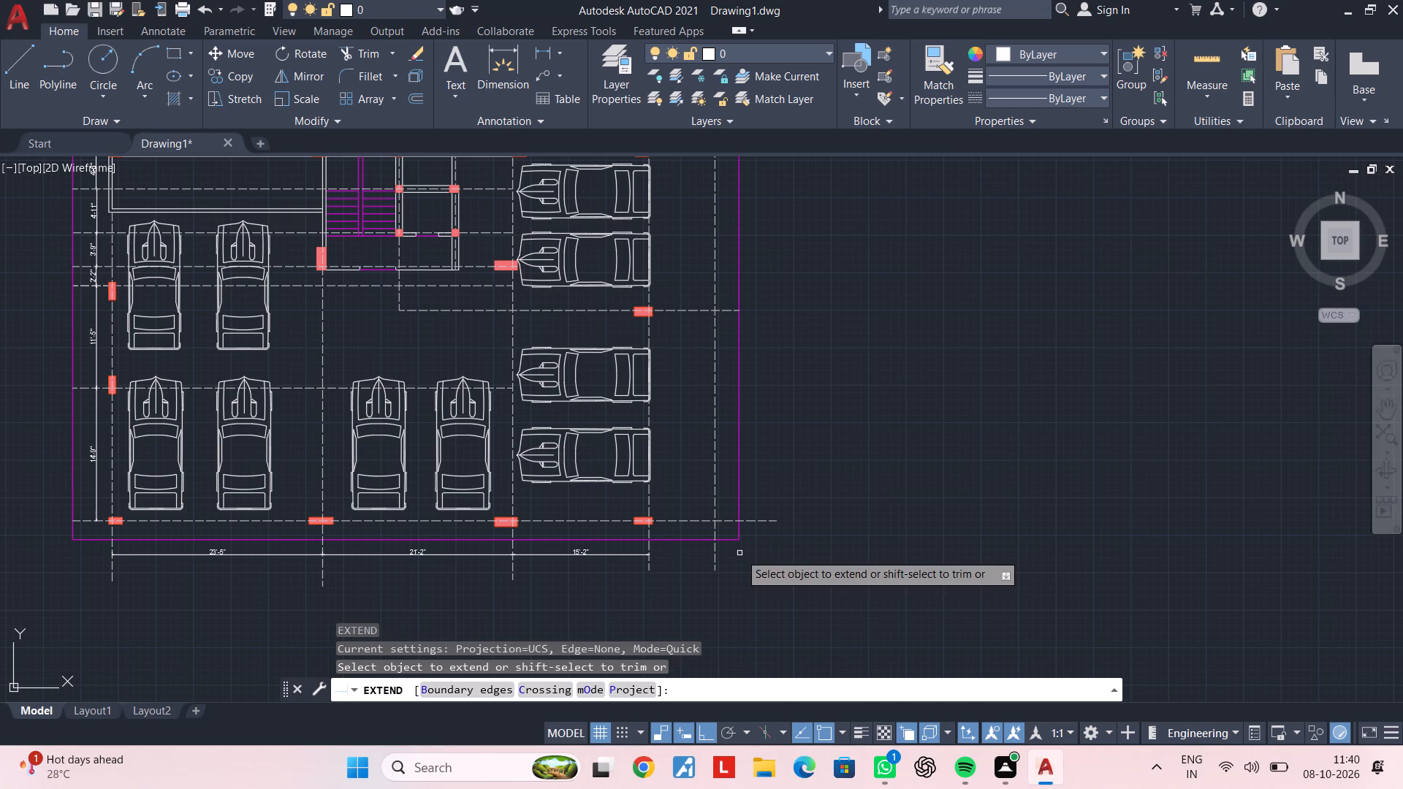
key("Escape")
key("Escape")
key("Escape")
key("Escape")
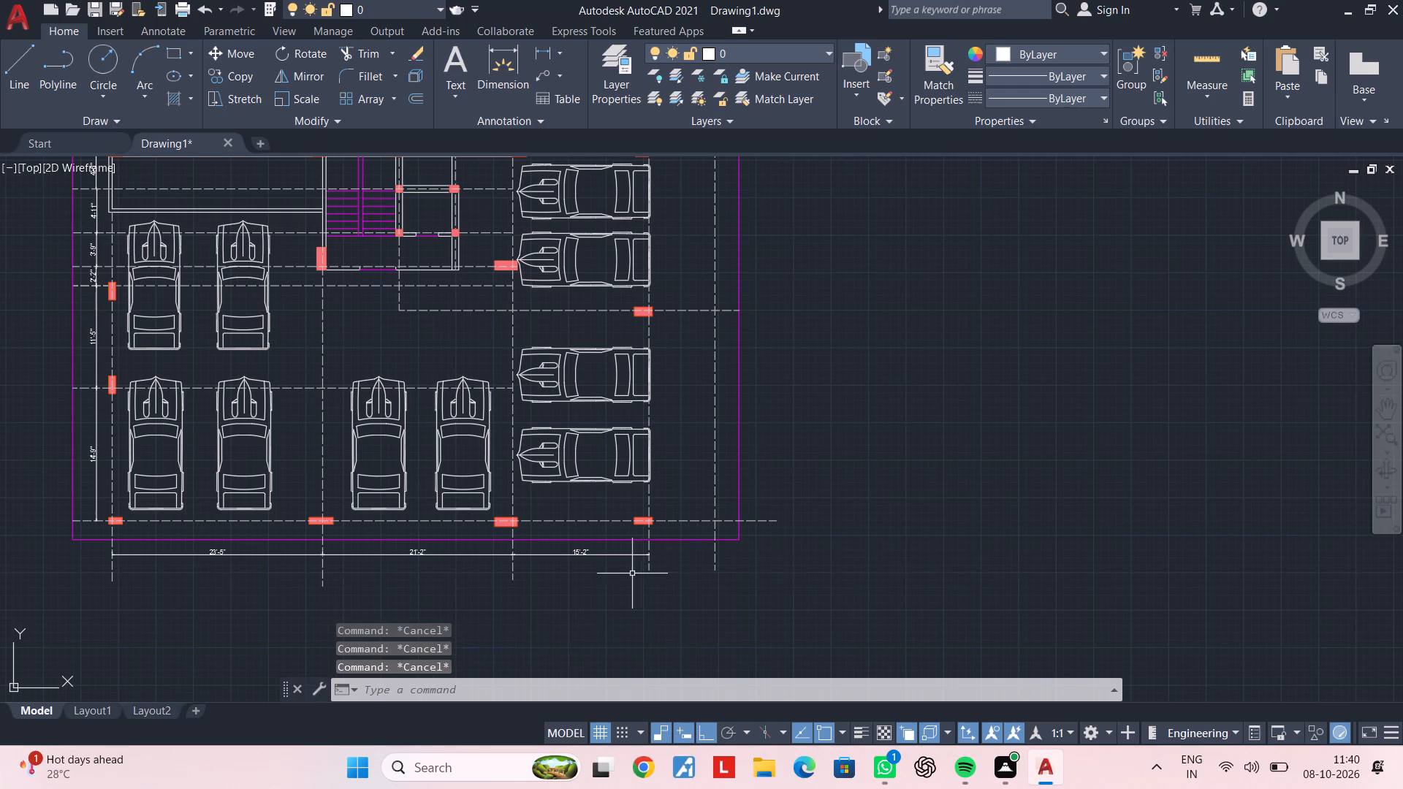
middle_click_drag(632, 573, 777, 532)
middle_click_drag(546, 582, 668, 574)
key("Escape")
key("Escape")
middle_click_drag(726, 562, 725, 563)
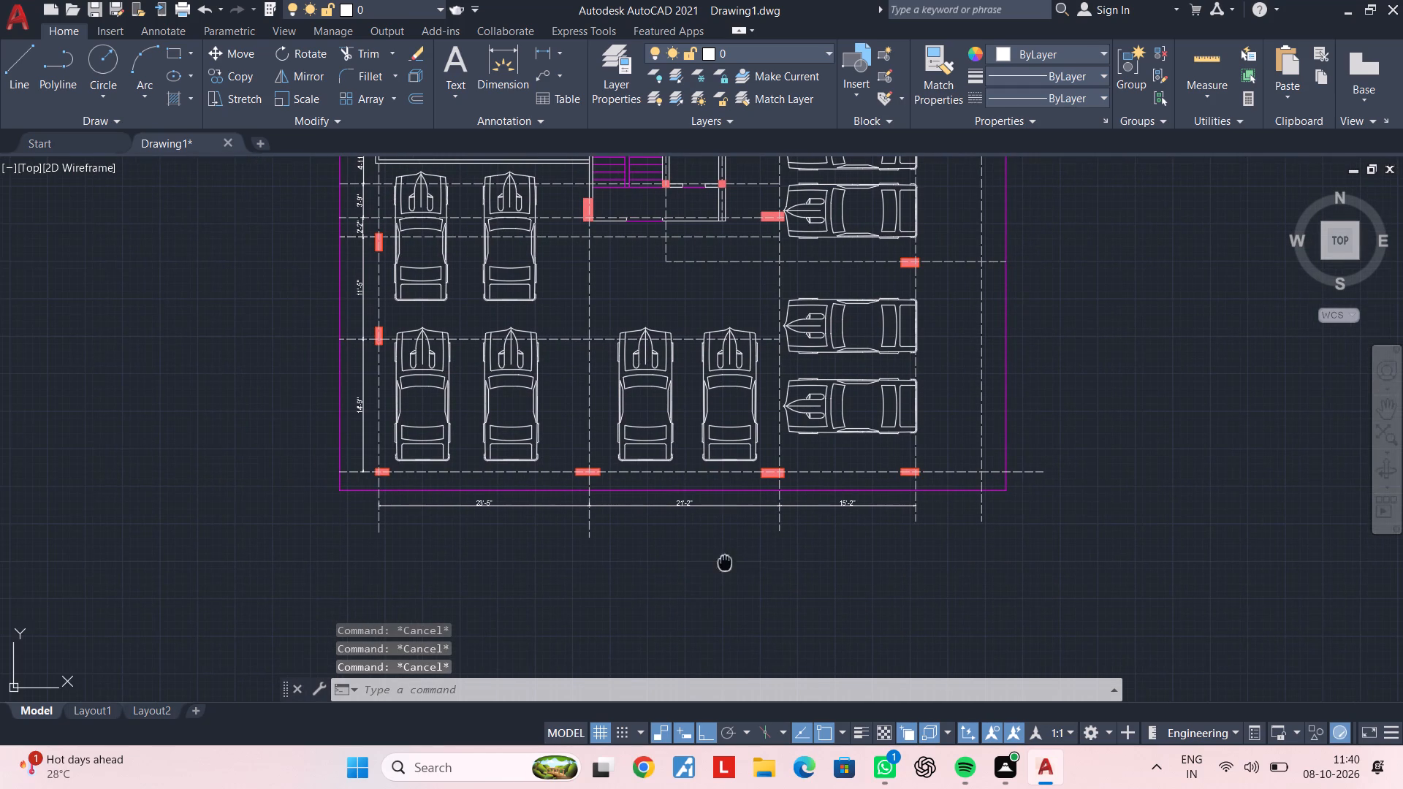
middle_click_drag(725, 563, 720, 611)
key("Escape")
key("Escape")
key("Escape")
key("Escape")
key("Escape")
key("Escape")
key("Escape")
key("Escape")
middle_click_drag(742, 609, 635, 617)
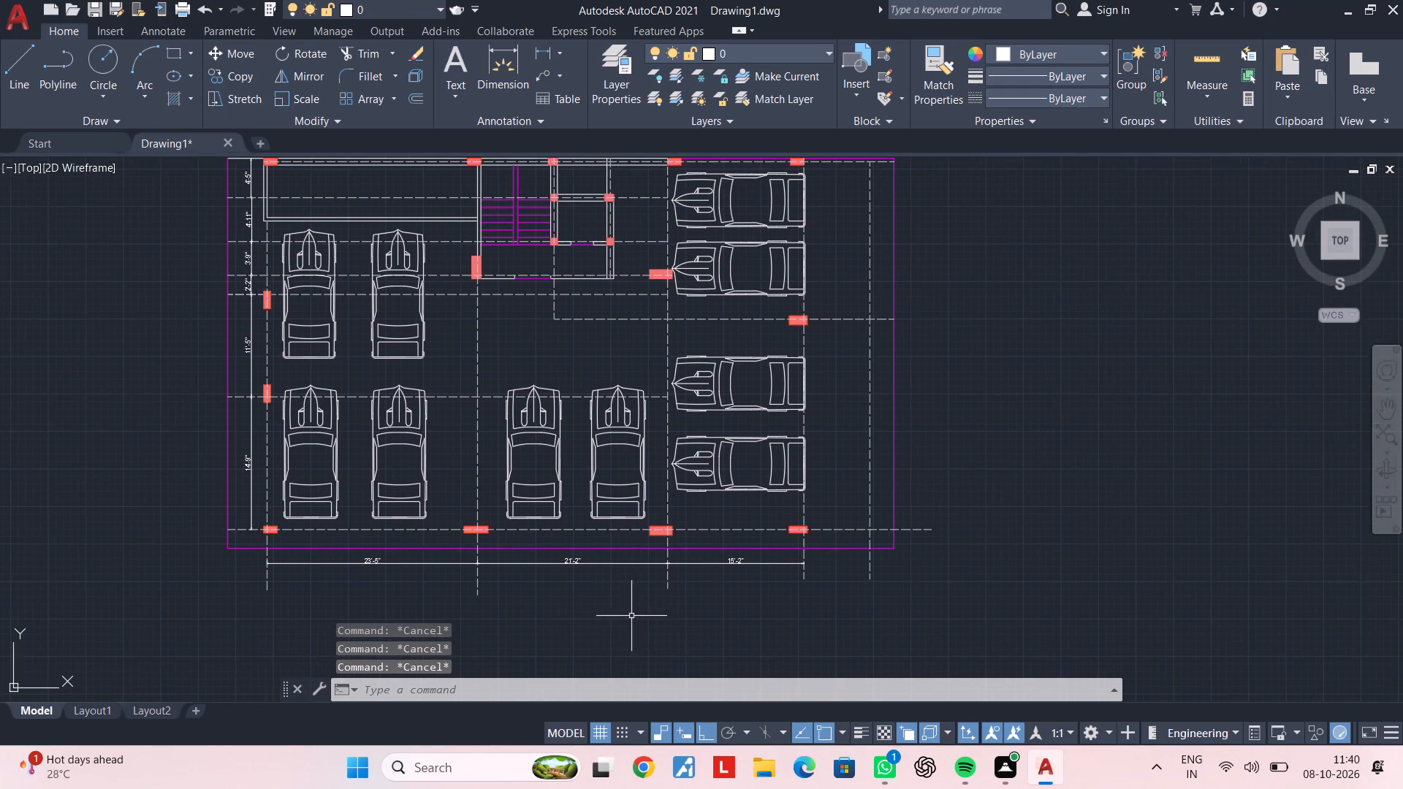
Stretch the south end of the magenta east boundary line straight down past the southern dimension chain.
scroll(738, 579, "up", 2)
middle_click_drag(773, 592, 616, 610)
key("Escape")
key("Escape")
key("Escape")
key("Escape")
key("Escape")
key("Escape")
key("Escape")
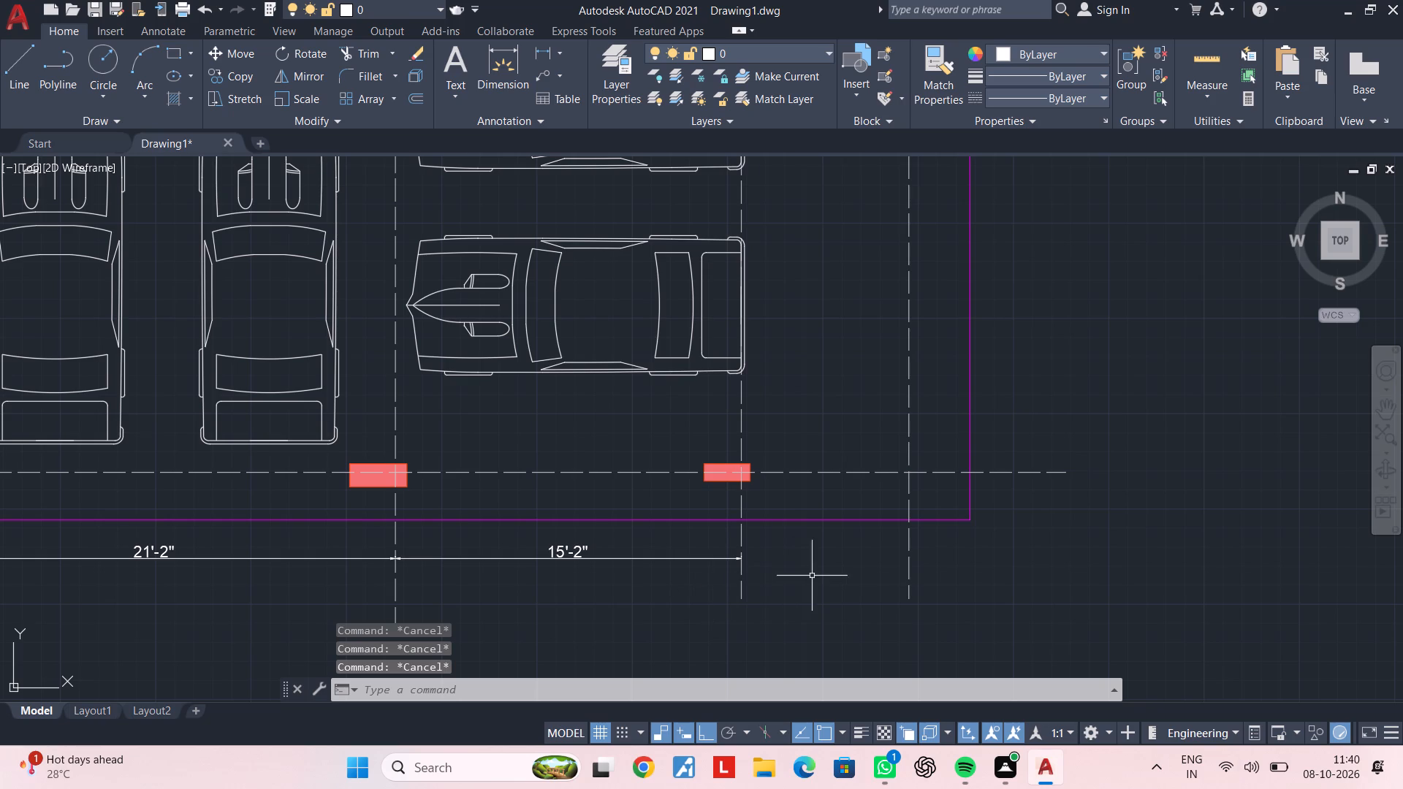
key("Escape")
key("Escape")
key("Escape")
left_click(969, 508)
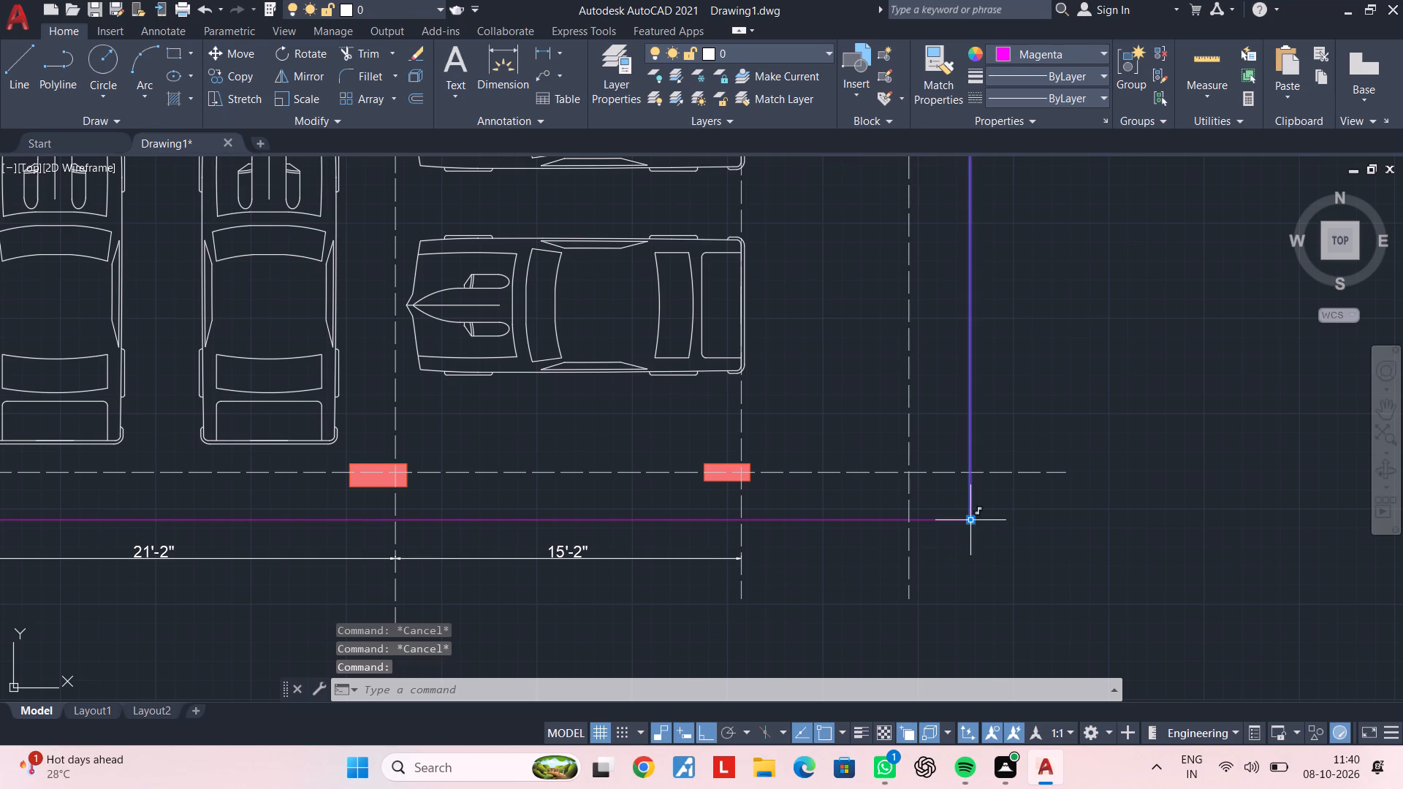
left_click(973, 522)
left_click(976, 627)
key("Escape")
key("Escape")
key("Escape")
key("Escape")
key("Escape")
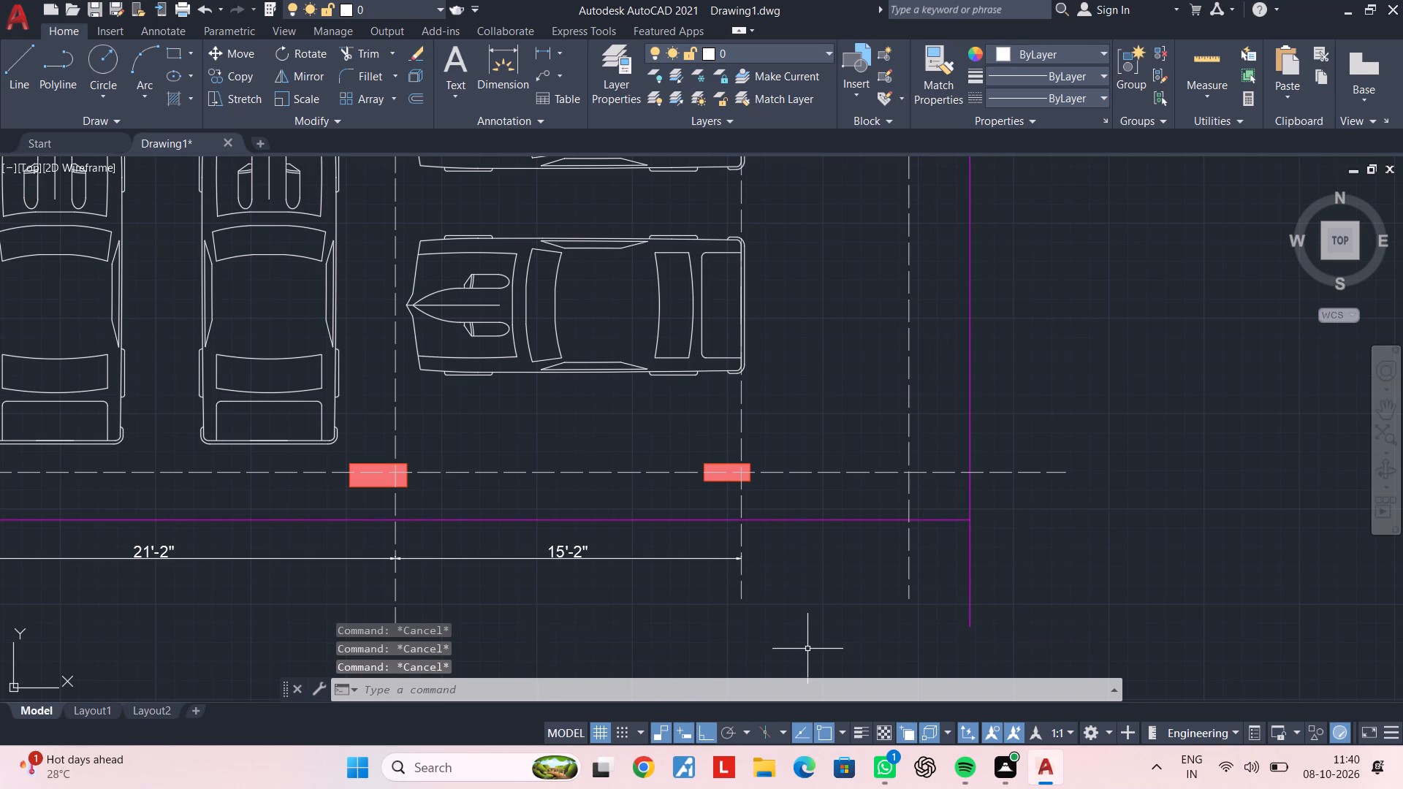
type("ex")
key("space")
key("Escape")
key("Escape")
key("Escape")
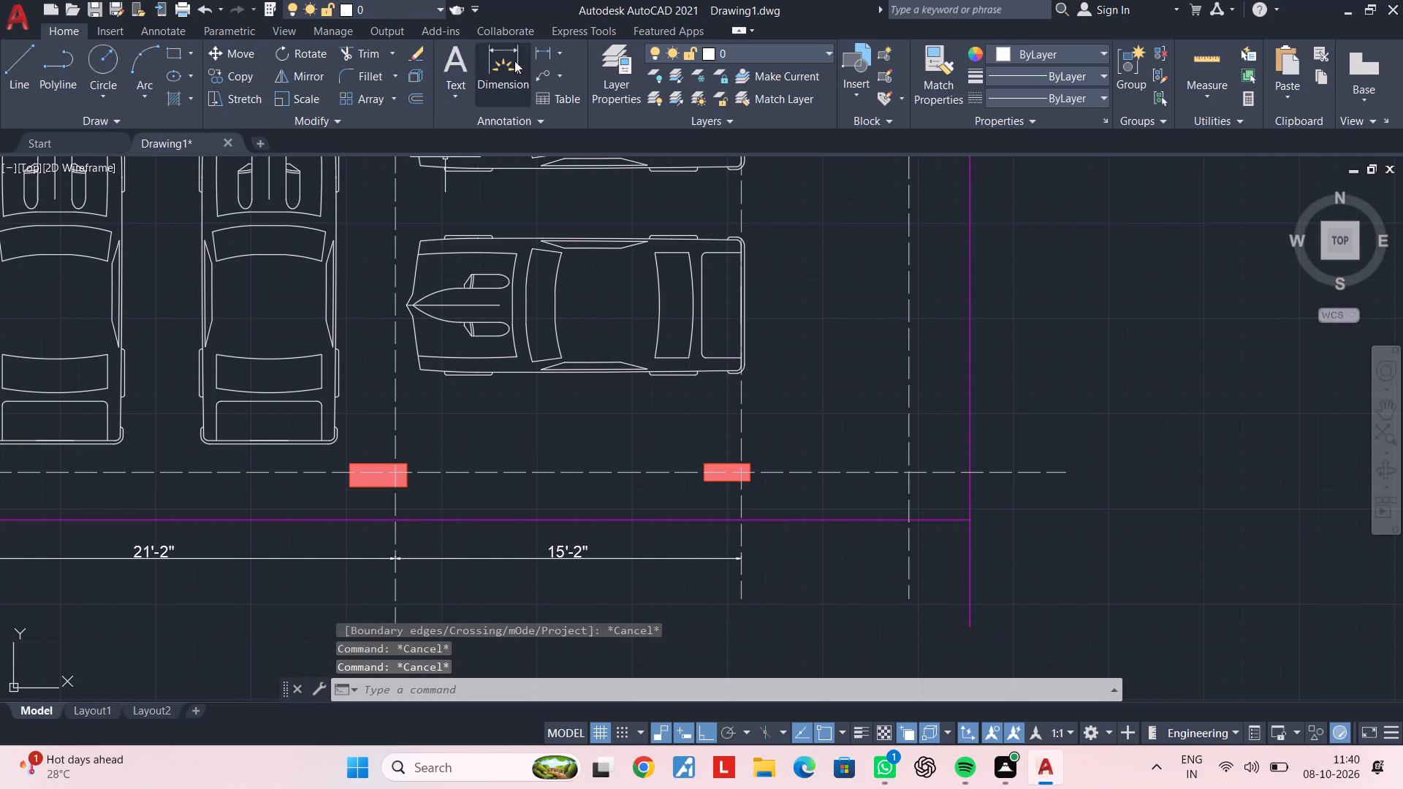
Add a horizontal linear dimension from the fourth bottom column's grid line to the extended east boundary line, in line with the southern chain.
left_click(538, 48)
left_click(742, 561)
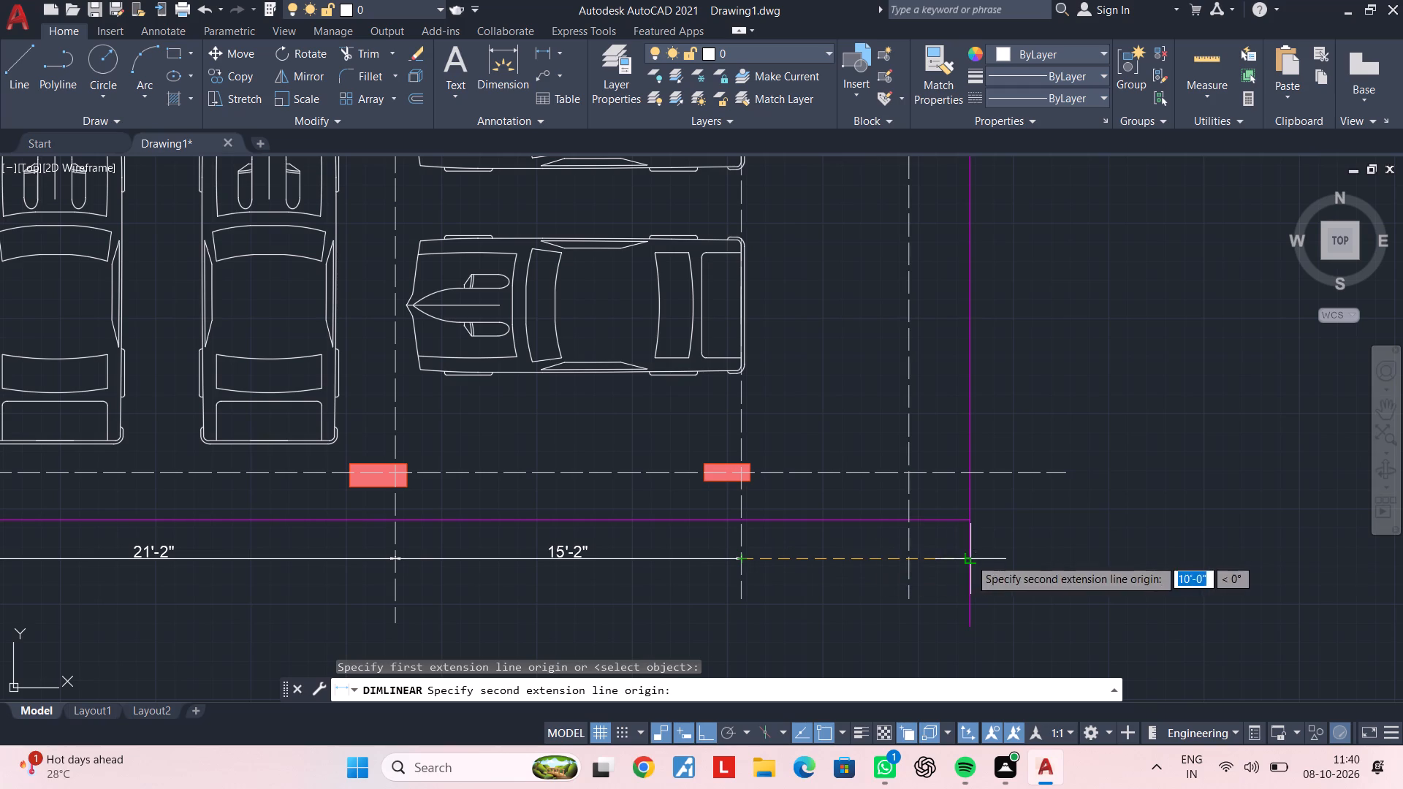
left_click(971, 558)
left_click(738, 556)
middle_click_drag(677, 582, 746, 565)
key("Escape")
key("Escape")
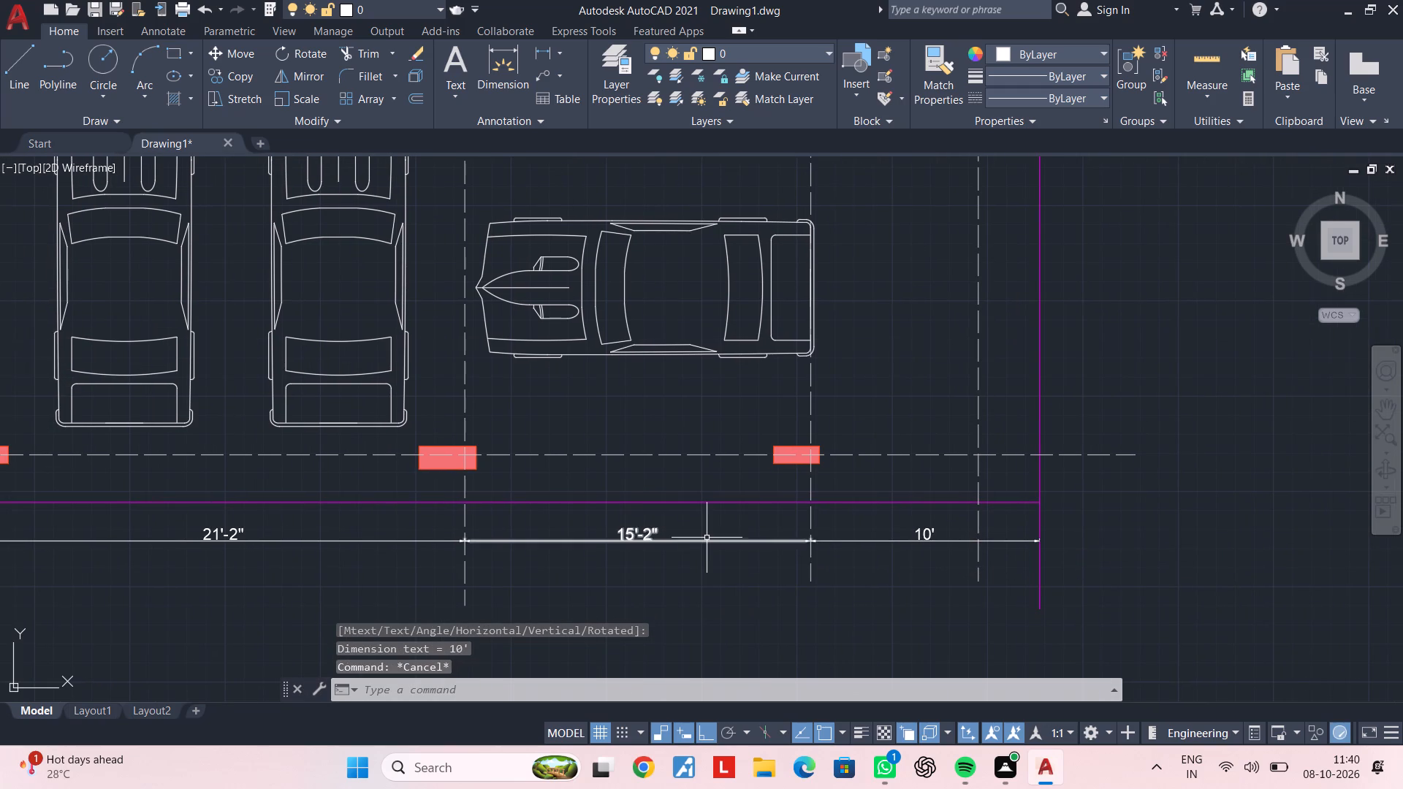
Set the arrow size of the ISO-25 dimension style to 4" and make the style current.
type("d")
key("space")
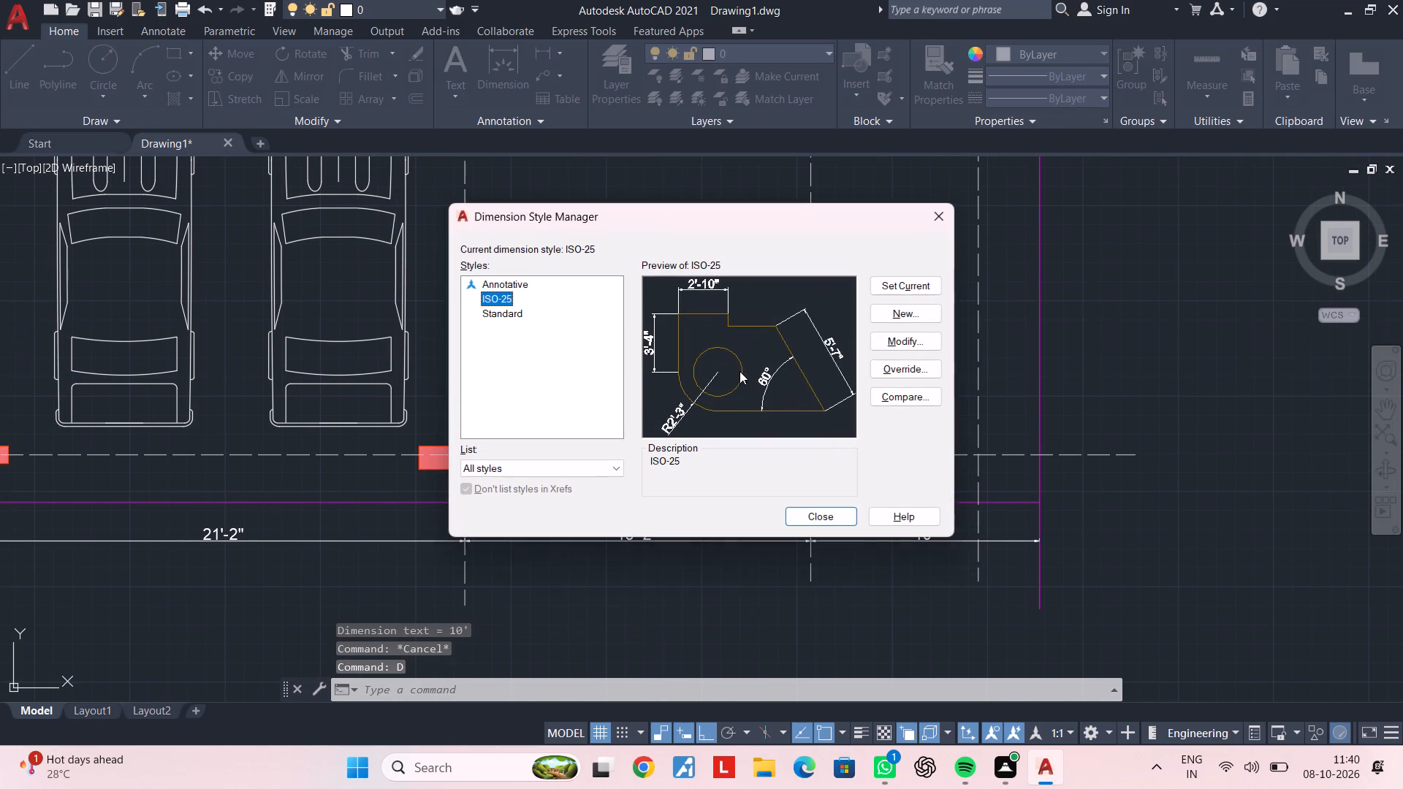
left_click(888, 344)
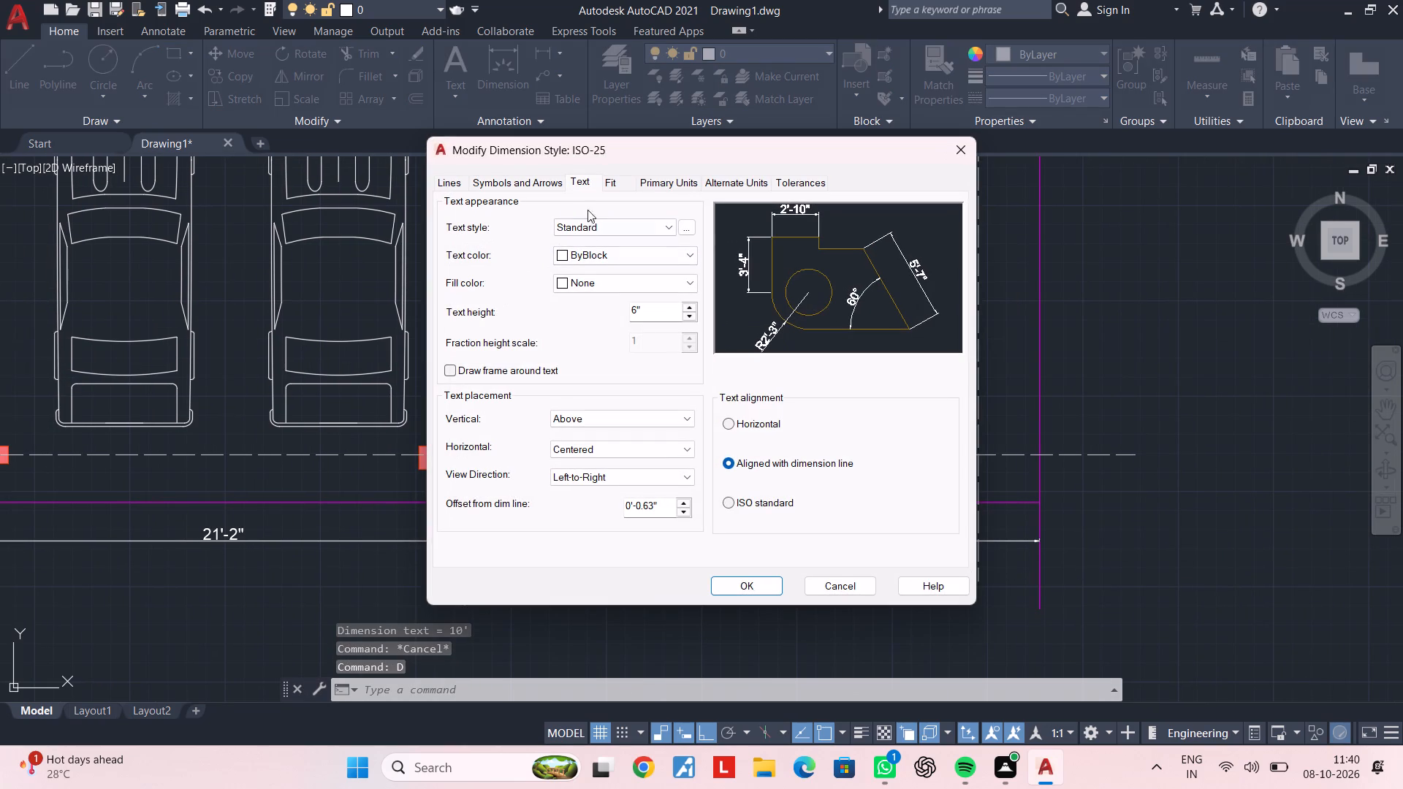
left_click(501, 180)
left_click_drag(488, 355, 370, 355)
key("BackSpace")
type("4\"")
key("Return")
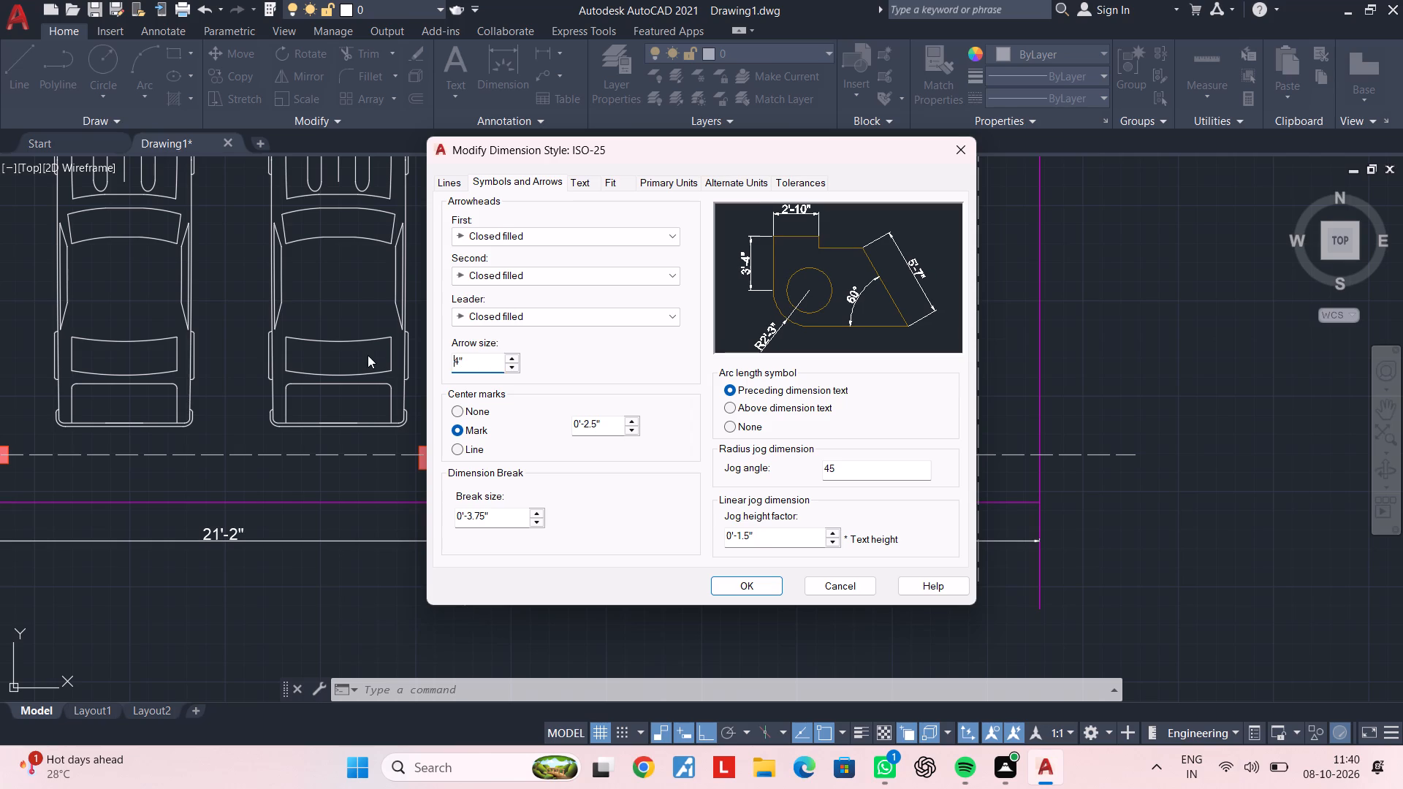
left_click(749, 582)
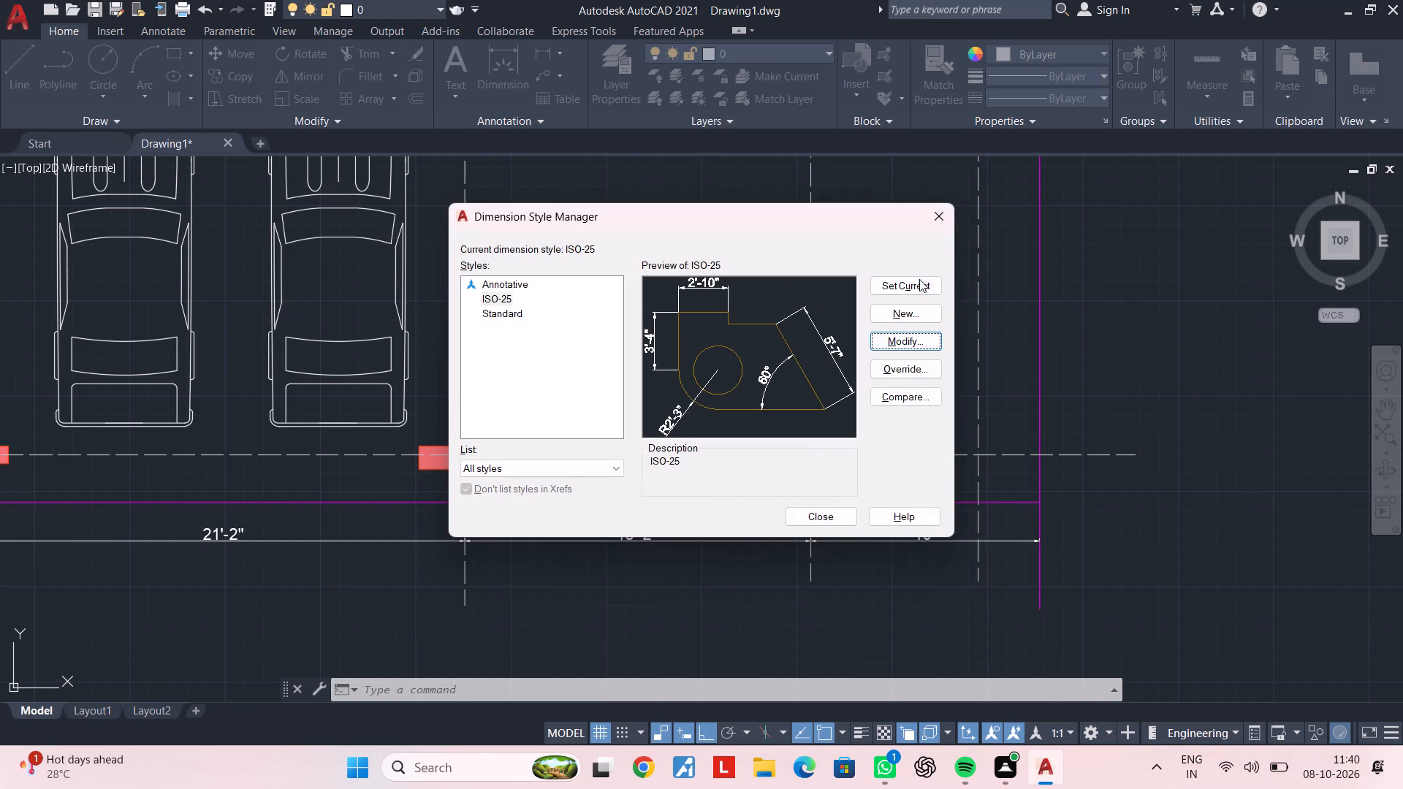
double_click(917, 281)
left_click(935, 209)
Check how the arrowheads look along the southern and western dimension chains.
scroll(771, 399, "down", 1)
middle_click_drag(745, 414, 803, 413)
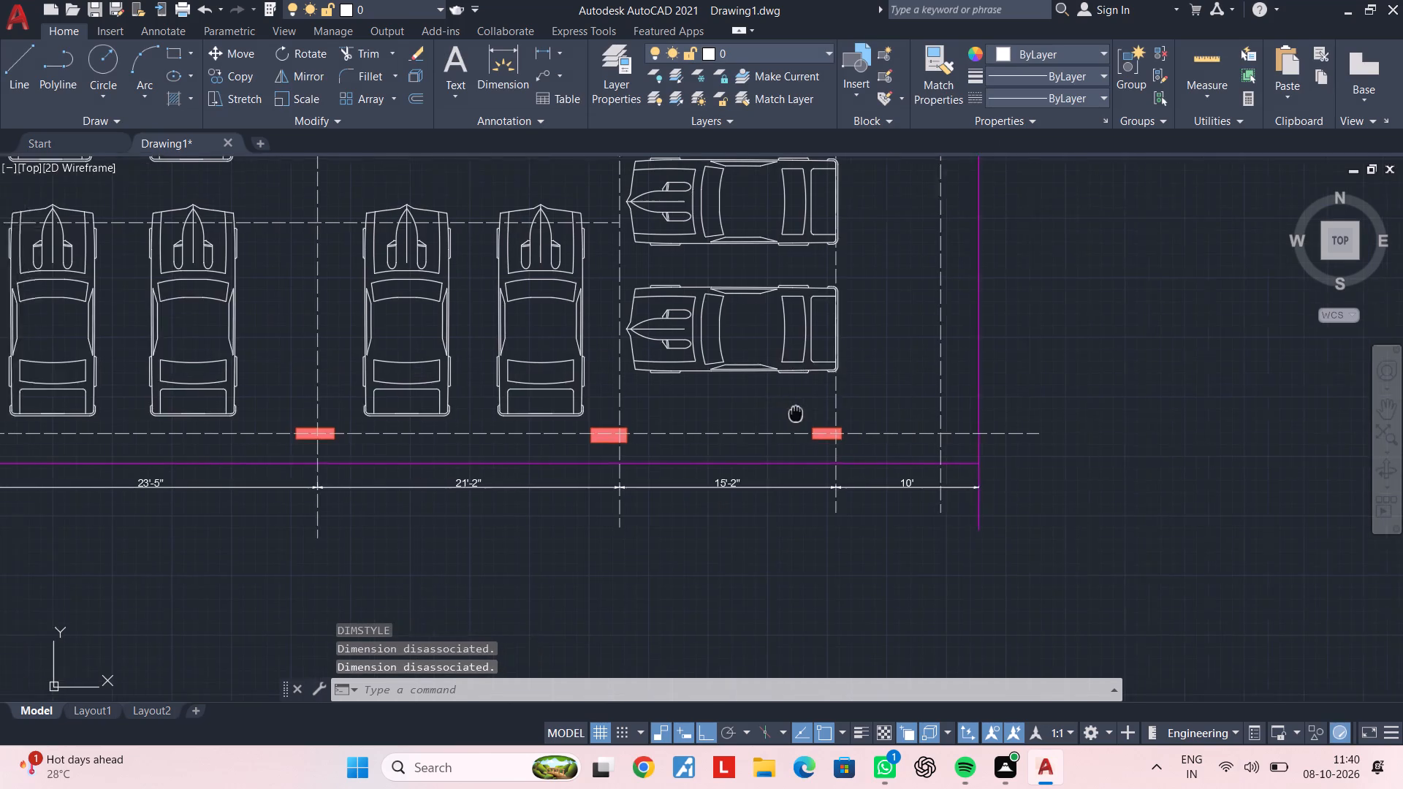
middle_click_drag(803, 413, 855, 420)
middle_click_drag(533, 521, 890, 493)
scroll(729, 485, "up", 2)
middle_click_drag(852, 477, 631, 541)
scroll(899, 527, "down", 2)
middle_click_drag(899, 527, 733, 540)
key("Escape")
key("Escape")
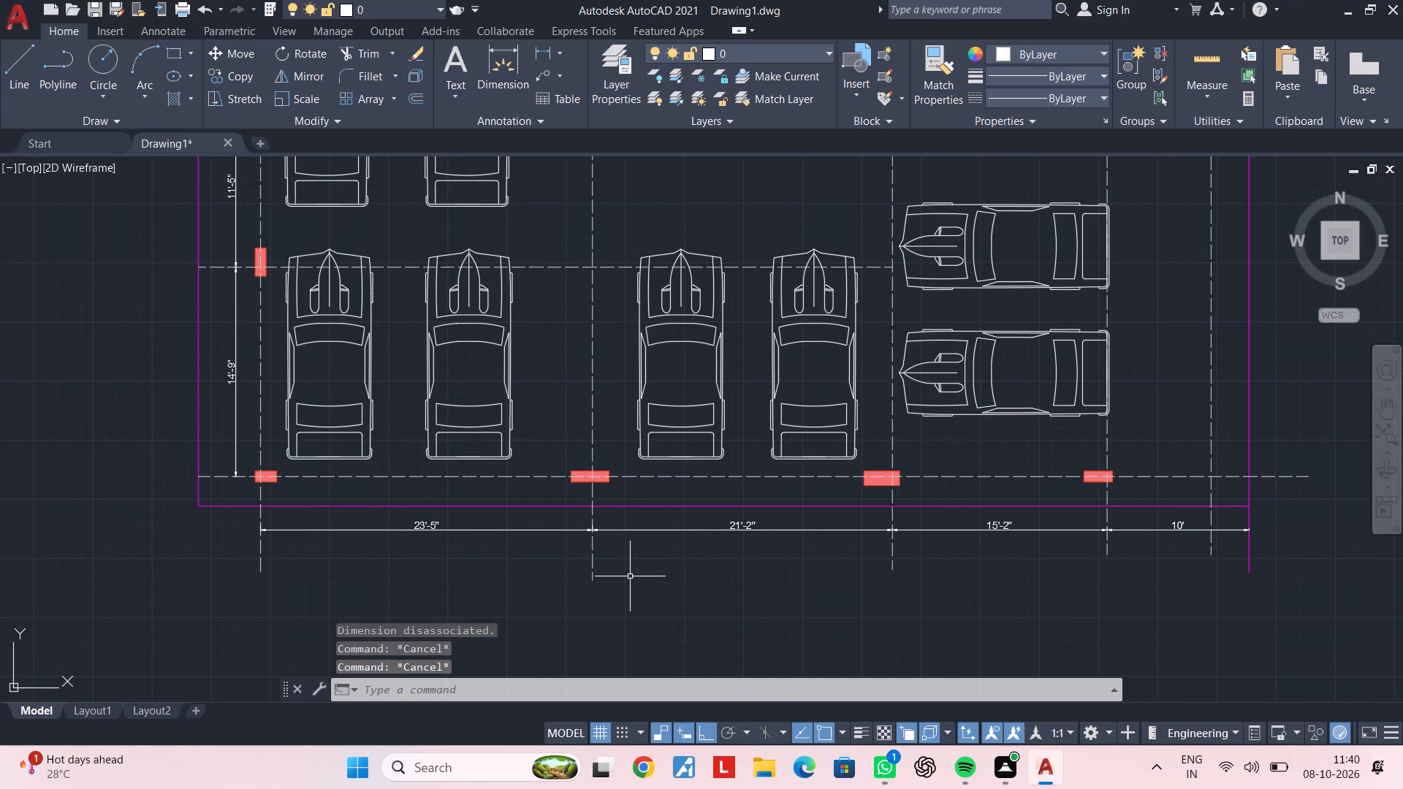
key("Escape")
key("Escape")
key("Escape")
key("Escape")
key("Escape")
key("Escape")
key("Escape")
Set the arrow size of the ISO-25 dimension style to 6" and make the style current.
type("d")
key("space")
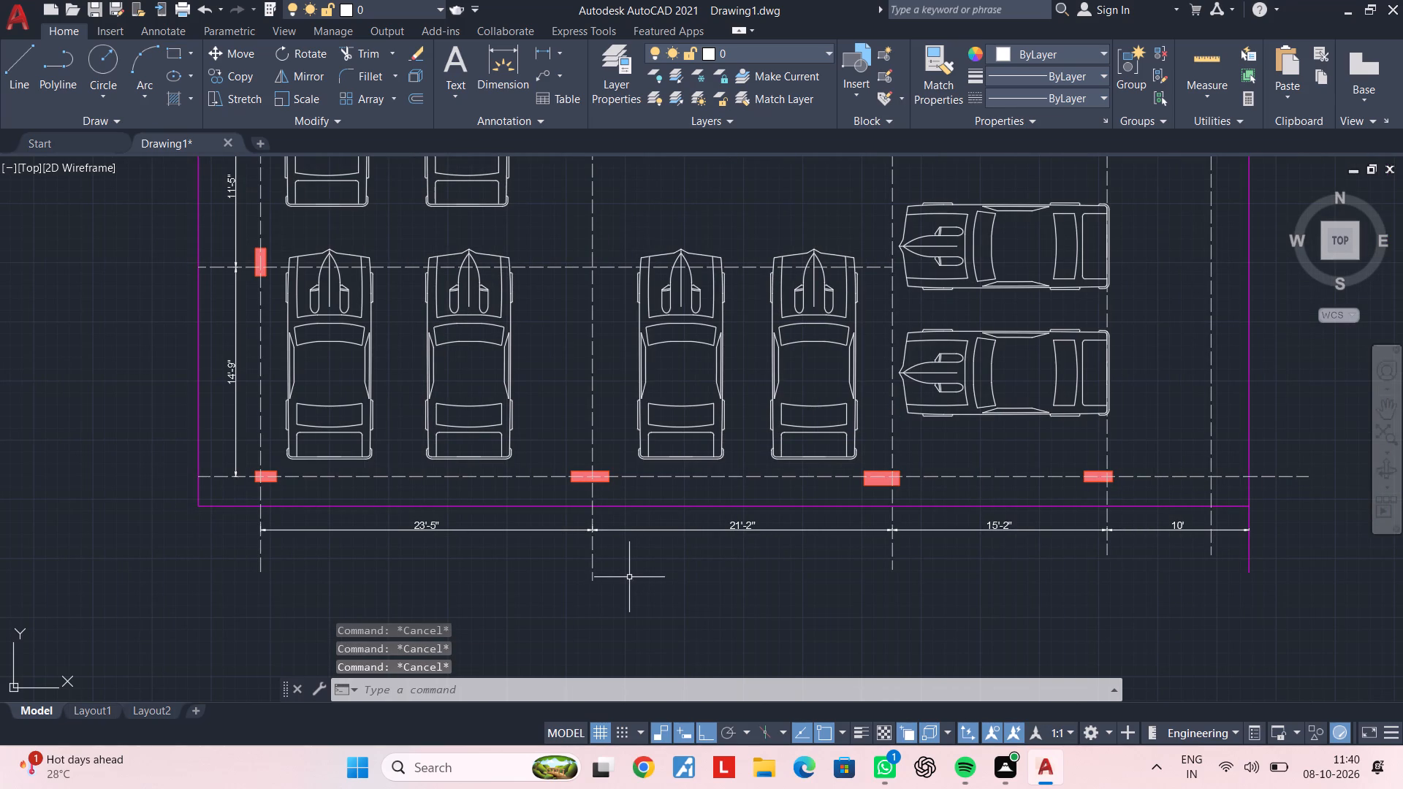
left_click(932, 343)
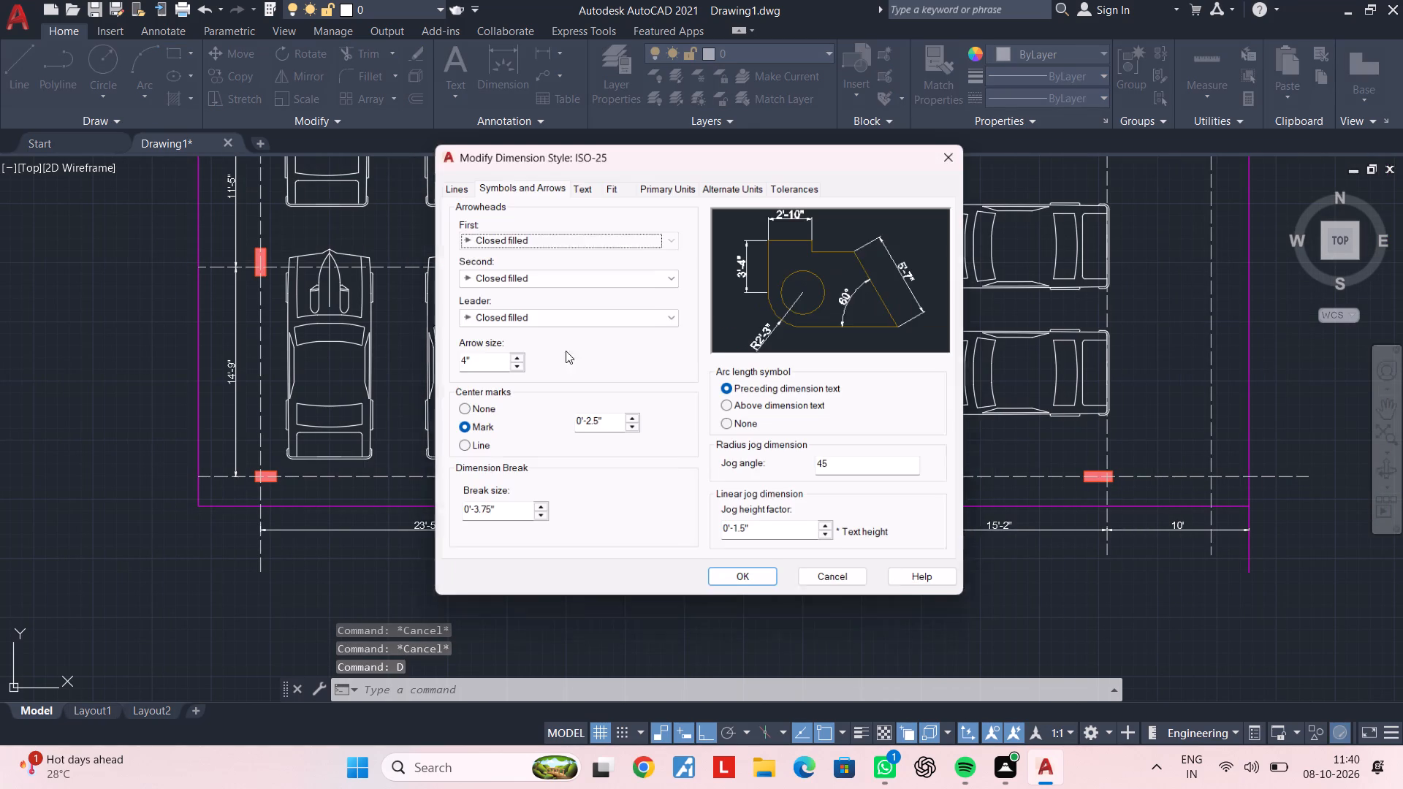
left_click_drag(470, 354, 391, 364)
key("BackSpace")
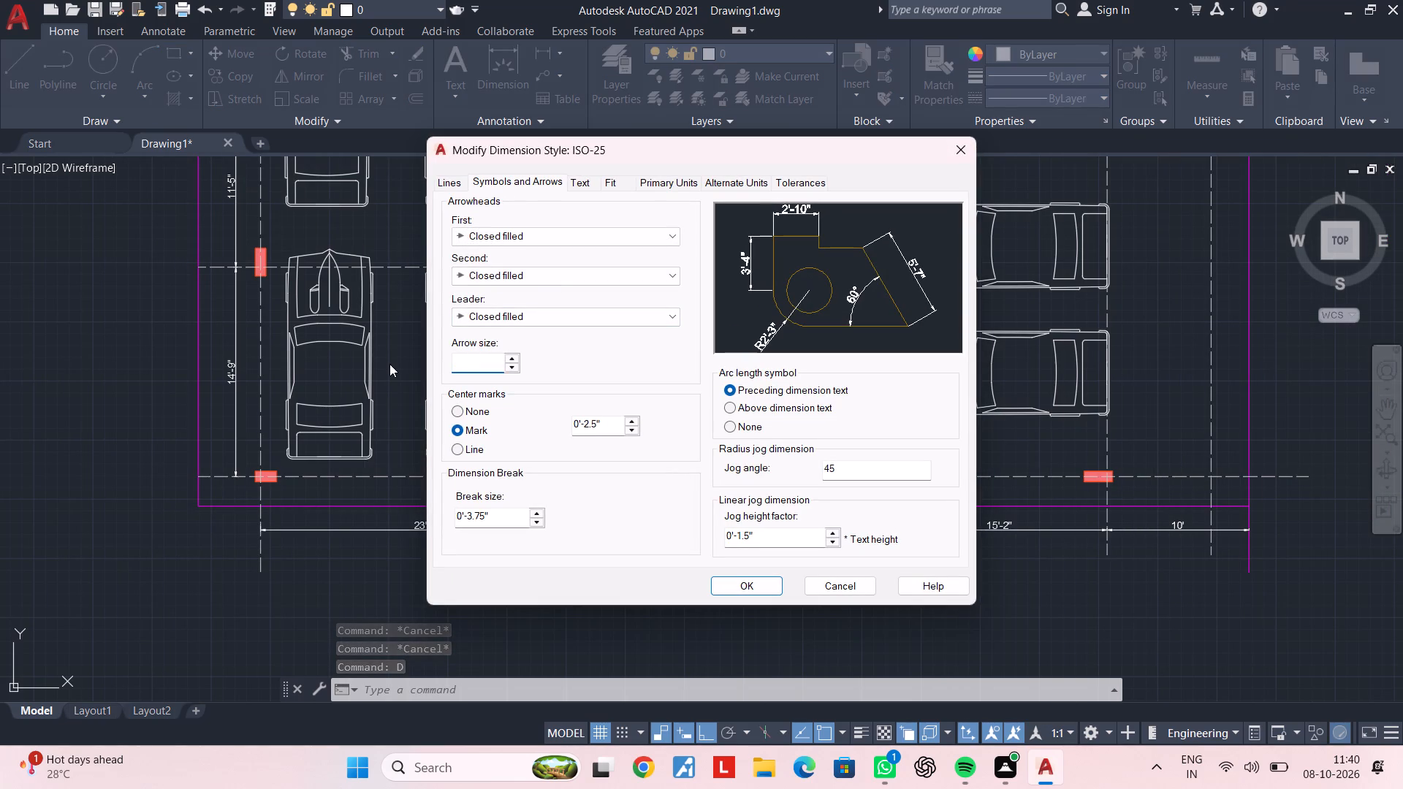
type("6\"")
key("Return")
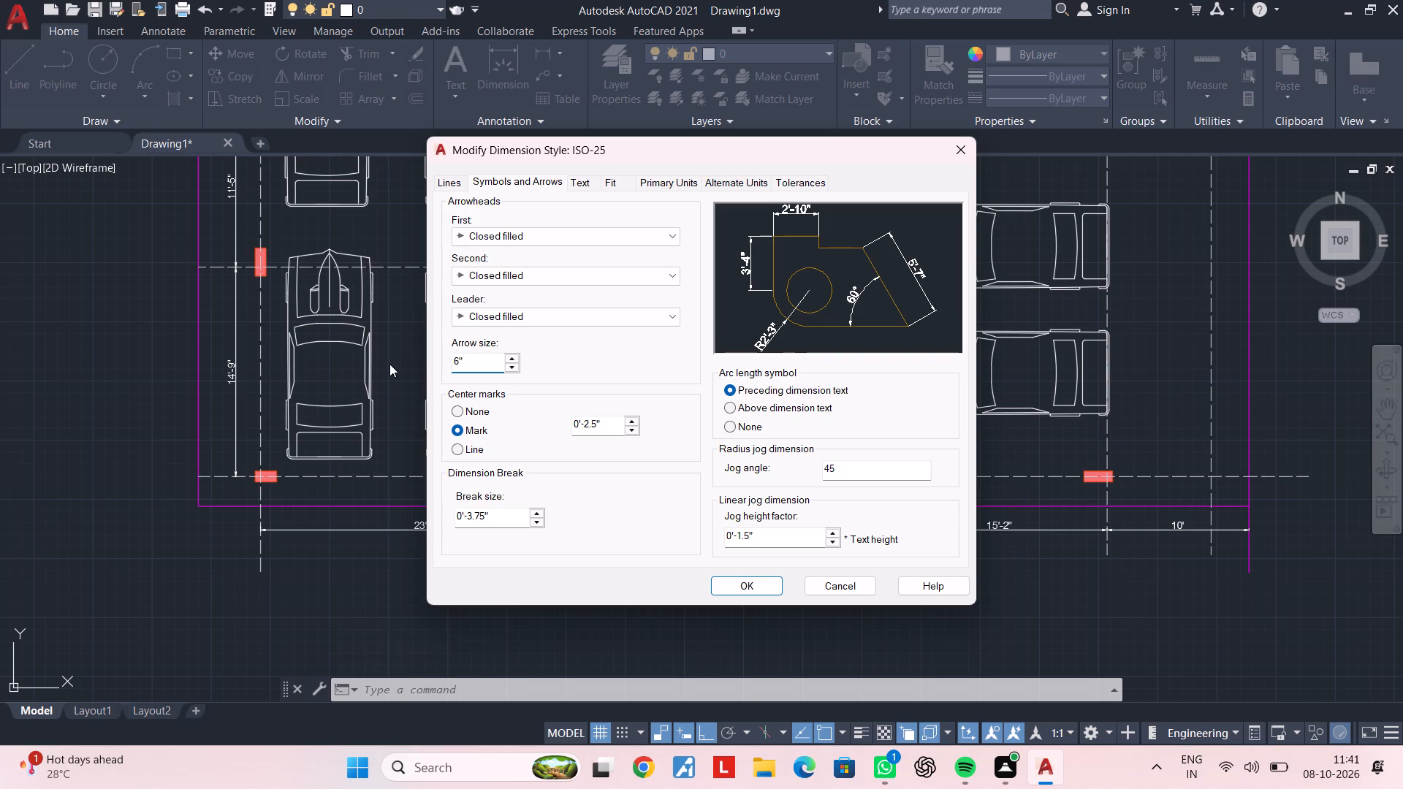
left_click(737, 582)
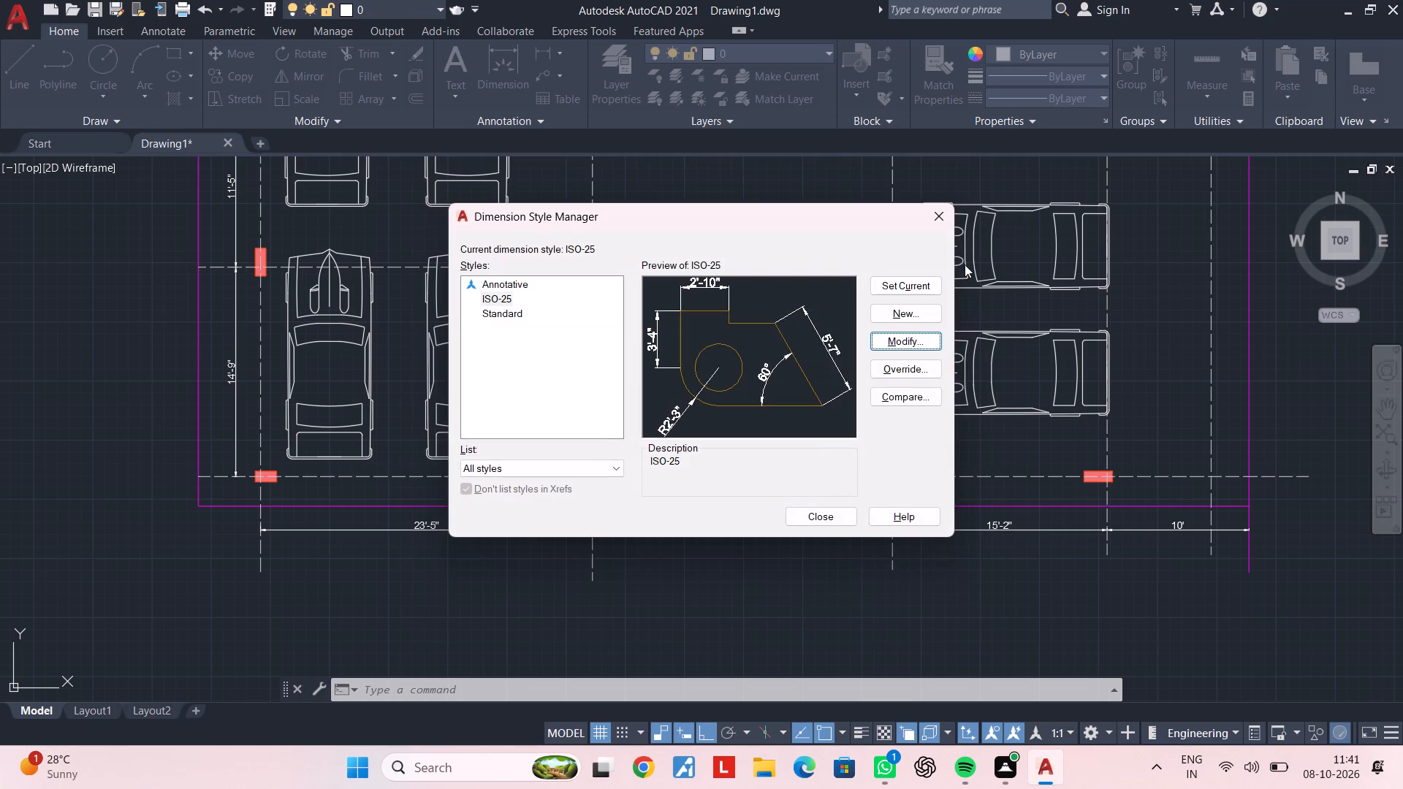
double_click(919, 287)
left_click(928, 212)
Add a horizontal linear dimension from the west boundary's north corner to the first northern column's outer corner, just above the north wall.
middle_click_drag(906, 455, 799, 472)
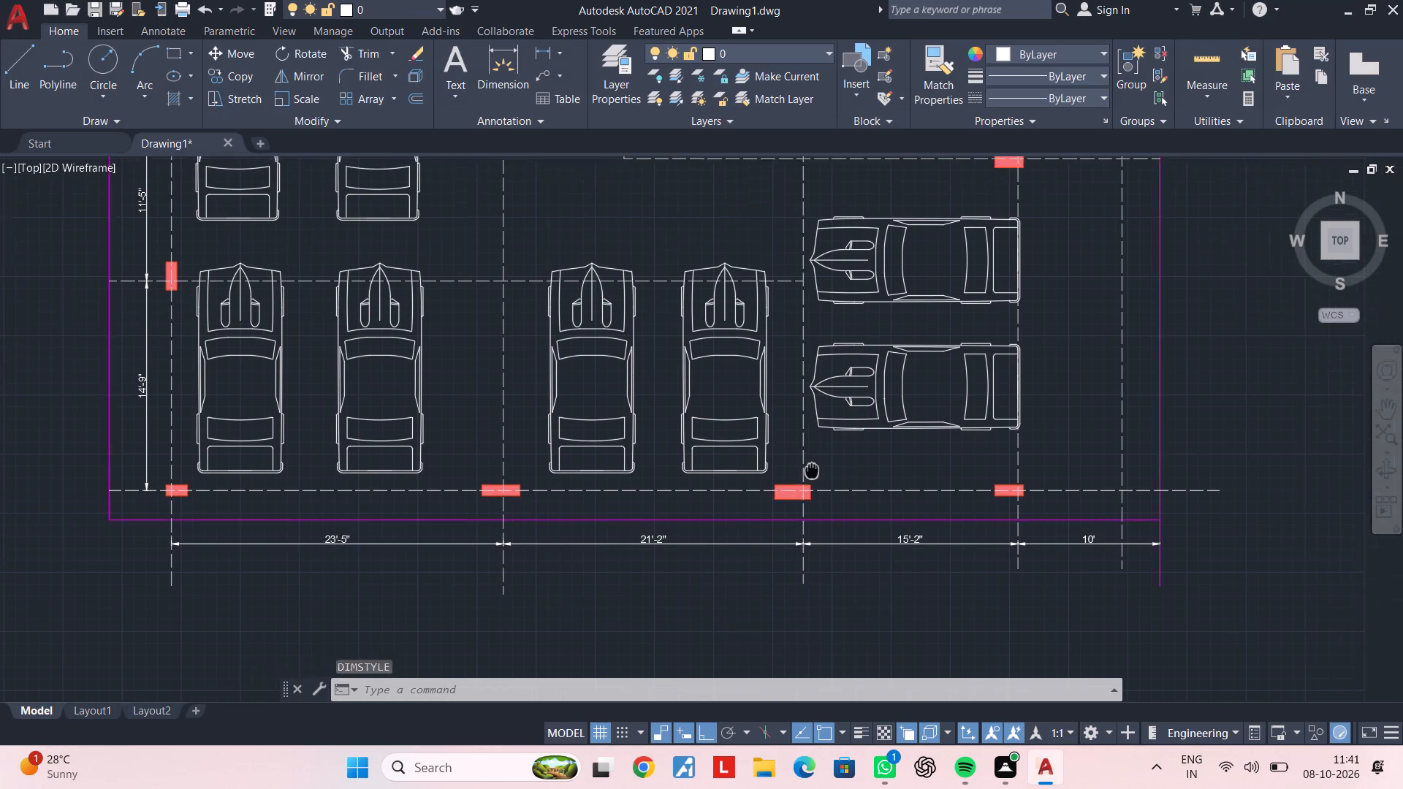
middle_click_drag(799, 472, 716, 482)
key("Escape")
scroll(703, 420, "down", 2)
middle_click_drag(703, 420, 710, 520)
scroll(833, 435, "up", 1)
middle_click_drag(554, 455, 825, 433)
middle_click_drag(655, 443, 736, 431)
middle_click_drag(739, 385, 737, 502)
scroll(645, 377, "up", 1)
middle_click_drag(676, 333, 658, 432)
key("Escape")
key("Escape")
left_click(544, 45)
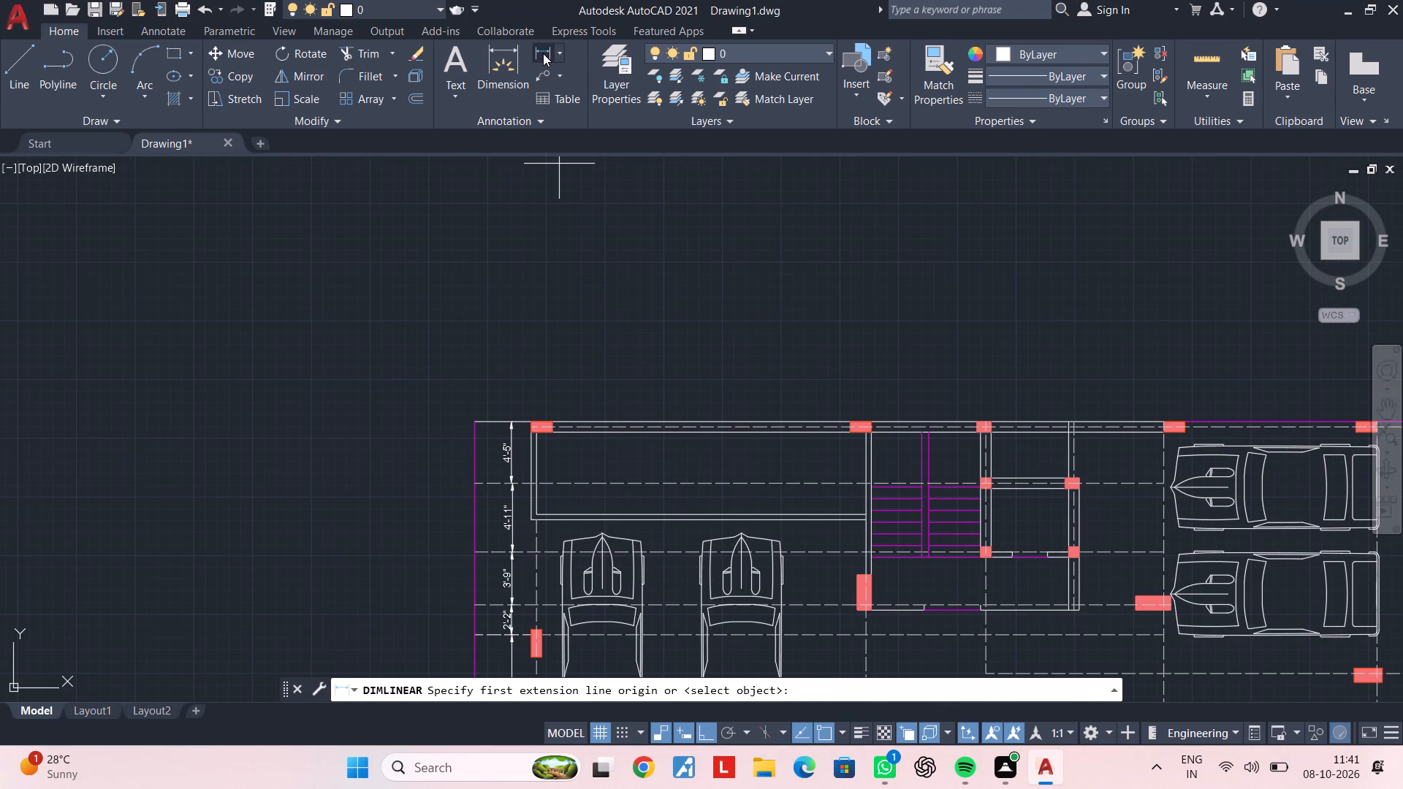
middle_click_drag(556, 375, 559, 324)
scroll(538, 388, "up", 1)
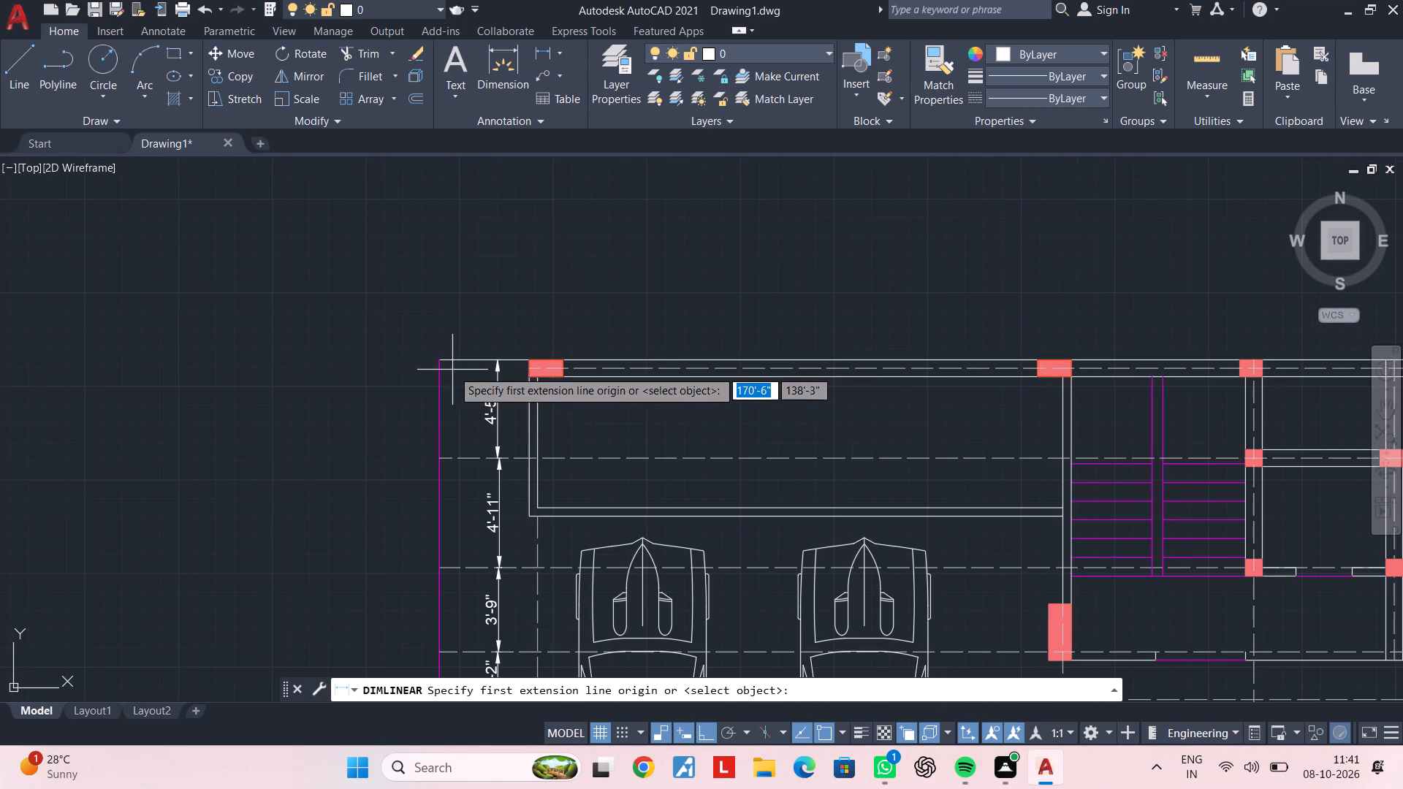
left_click(442, 365)
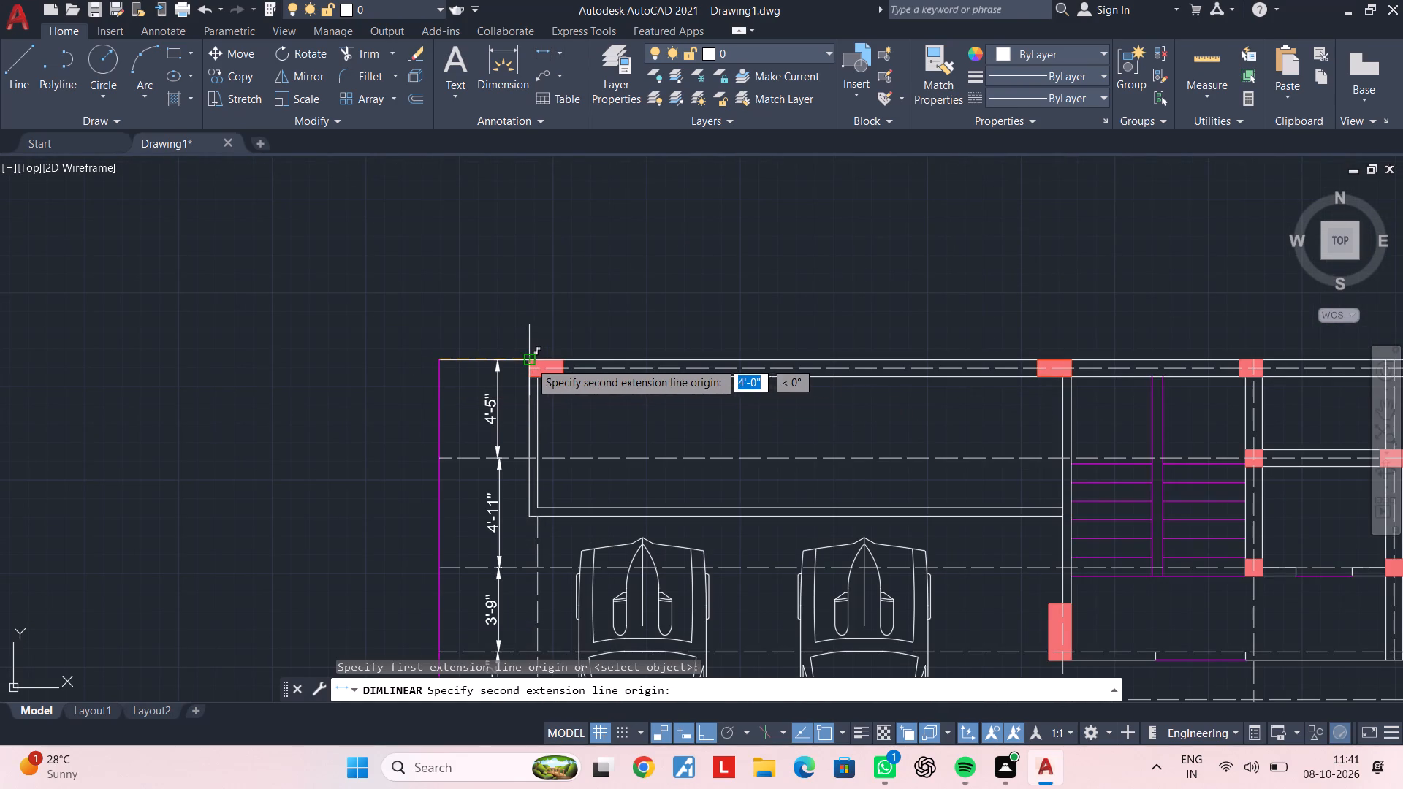
left_click(530, 362)
left_click(538, 338)
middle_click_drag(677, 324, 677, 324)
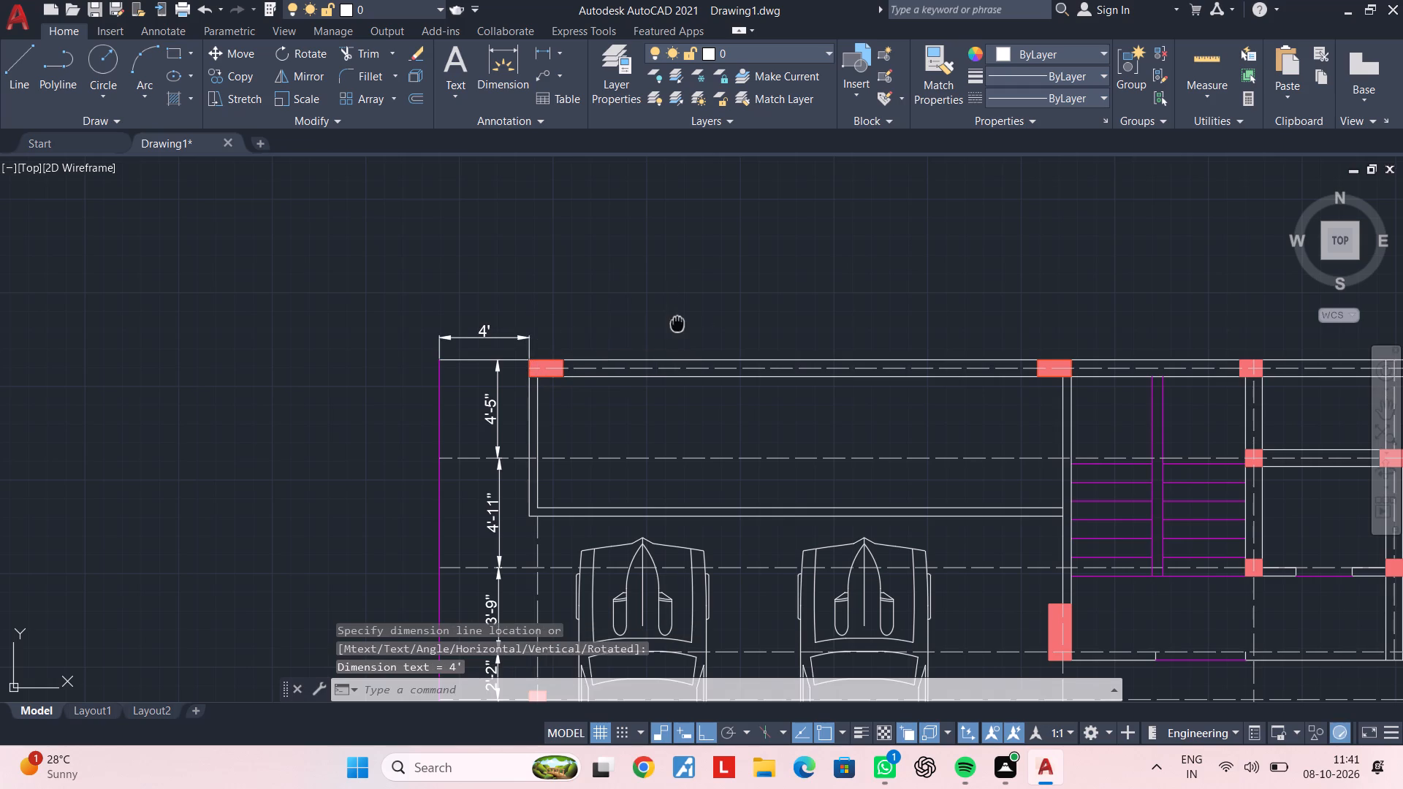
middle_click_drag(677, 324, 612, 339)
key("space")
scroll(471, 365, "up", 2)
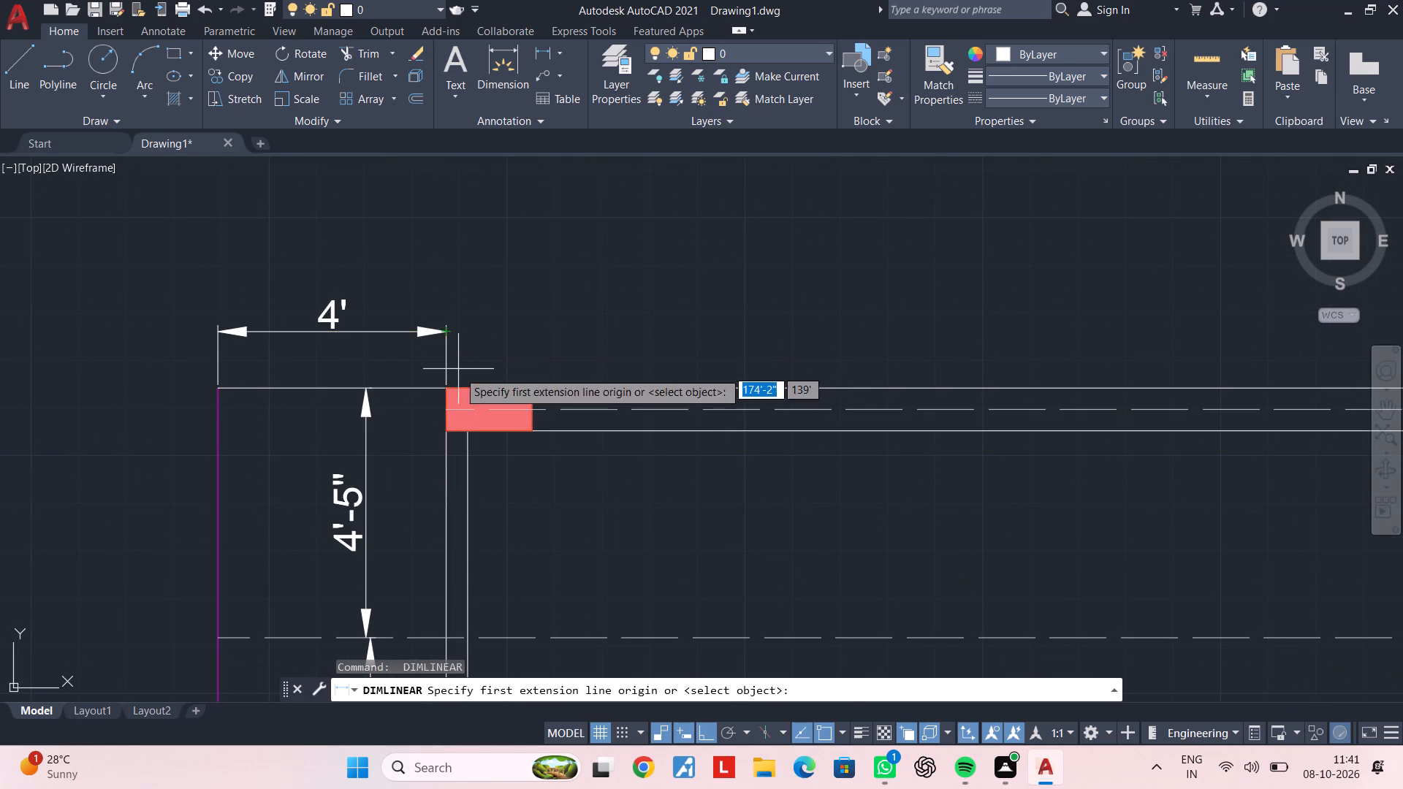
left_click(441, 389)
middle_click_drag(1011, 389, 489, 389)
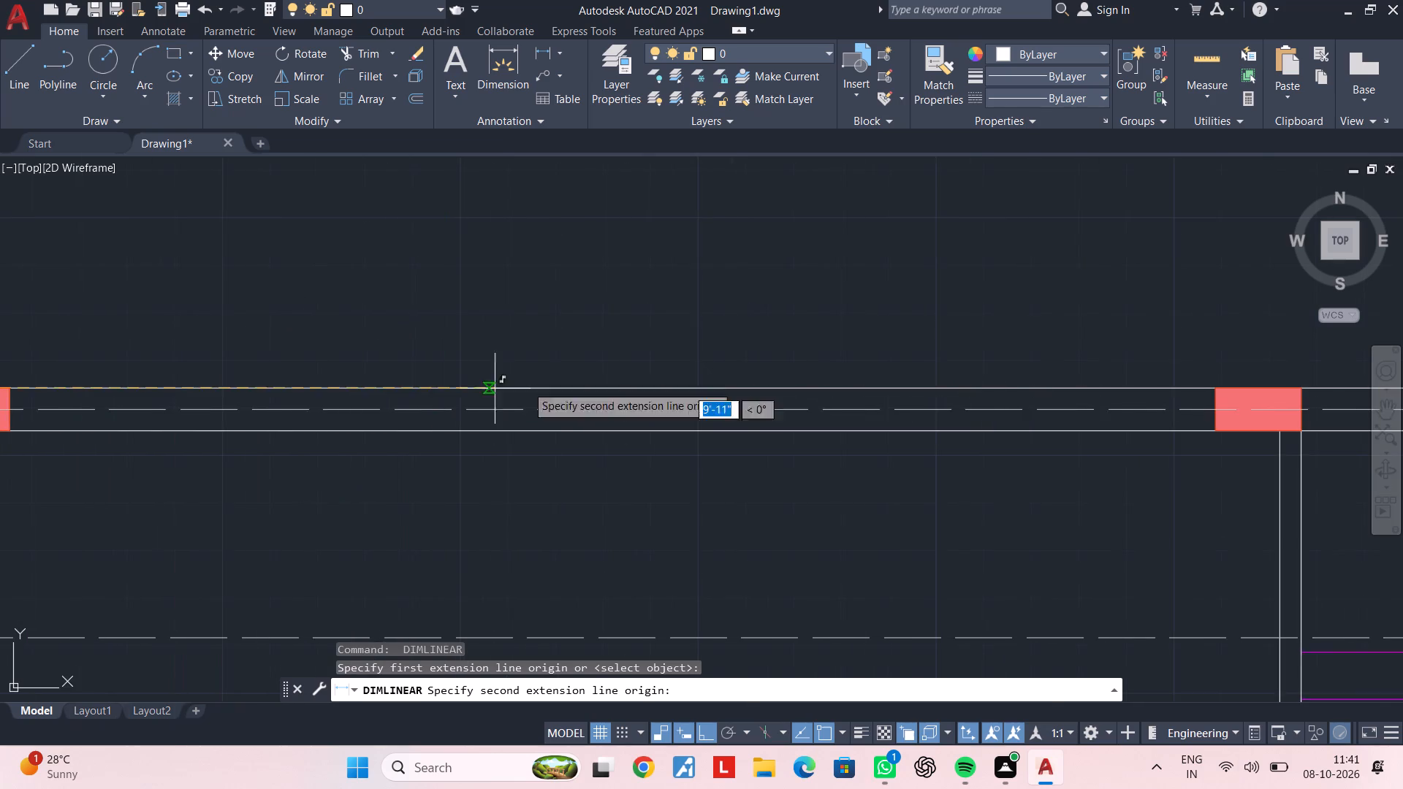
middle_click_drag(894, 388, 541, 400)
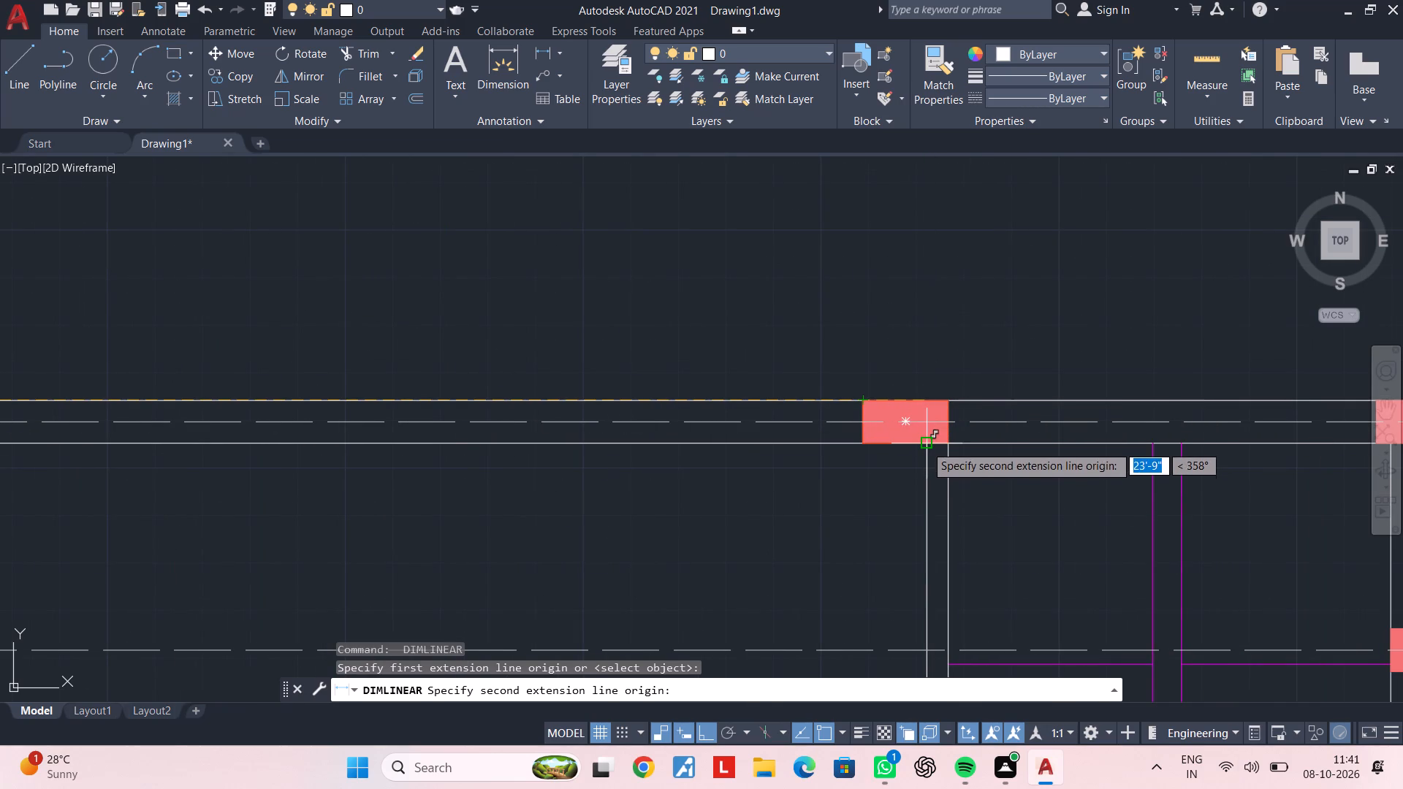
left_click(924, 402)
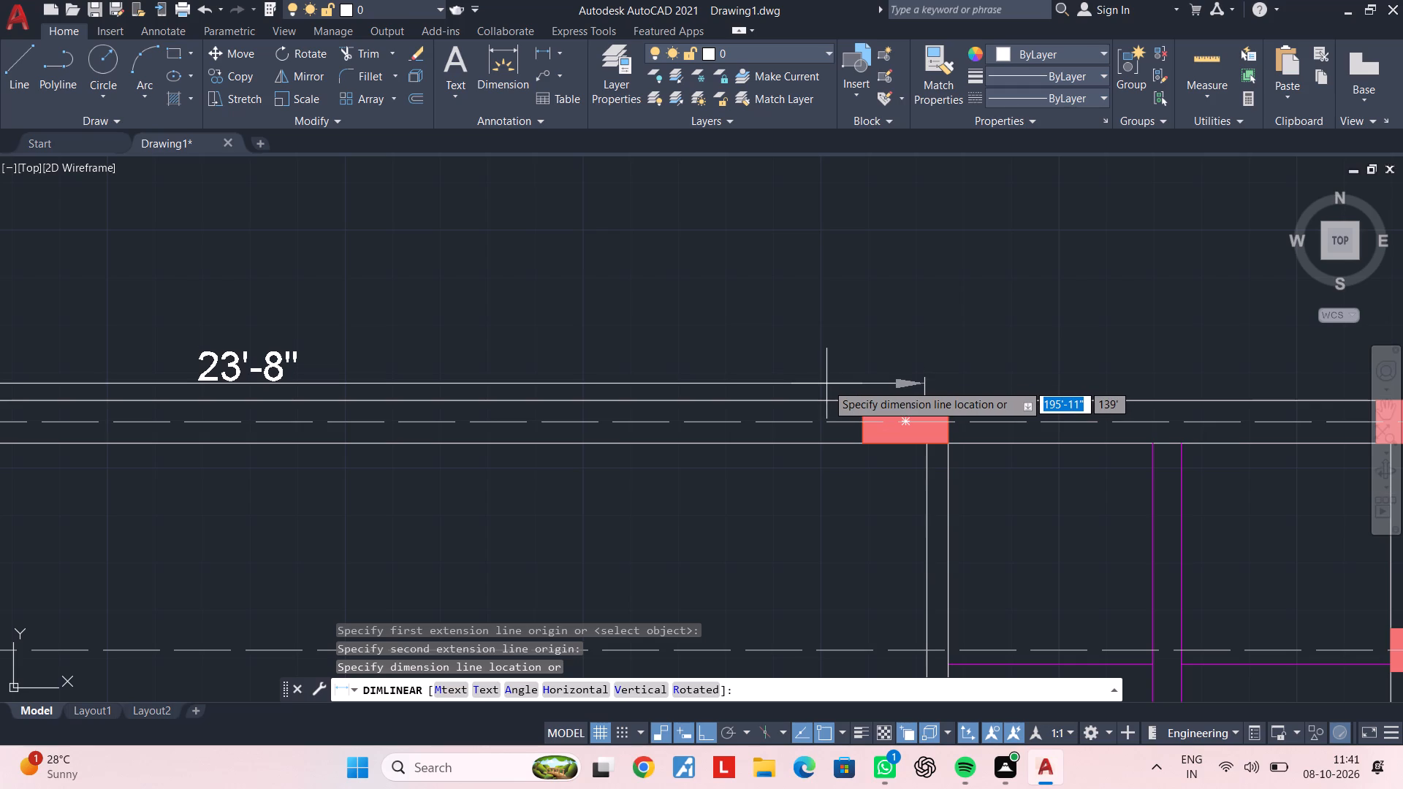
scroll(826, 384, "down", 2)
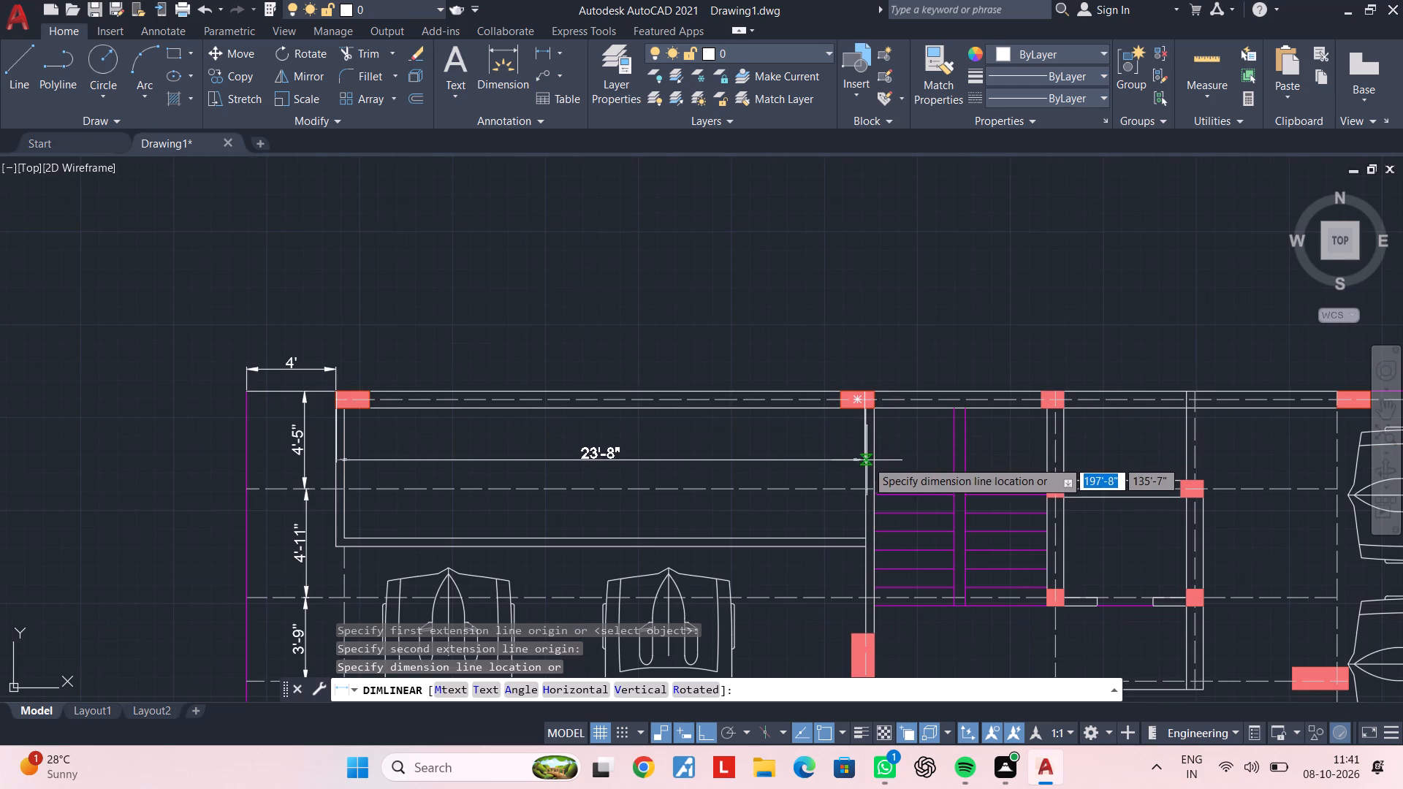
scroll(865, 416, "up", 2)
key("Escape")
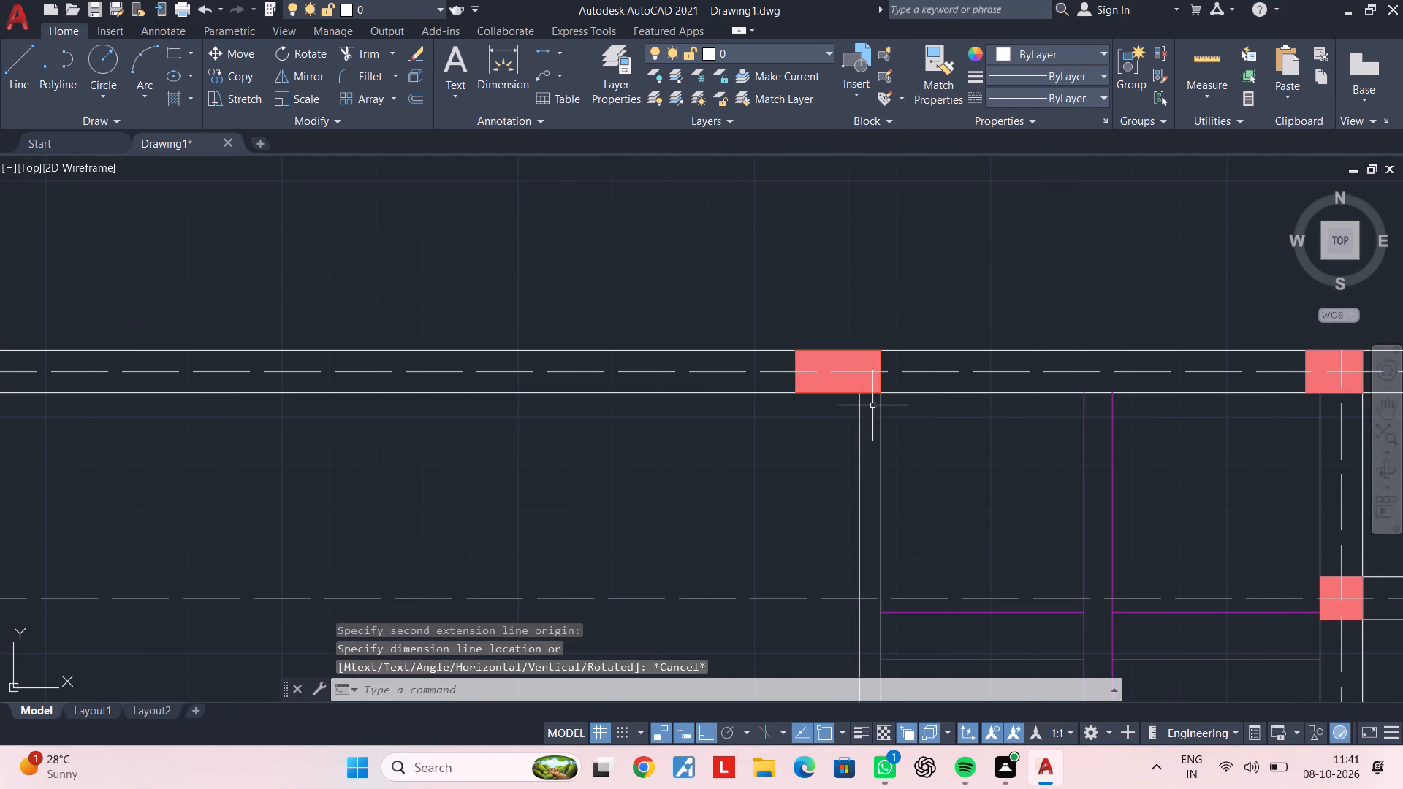
Add a horizontal linear dimension between the wall lines at the second and first northern columns, aligned with the first northern dimension.
key("space")
left_click(856, 392)
scroll(439, 419, "down", 2)
middle_click_drag(579, 419, 995, 406)
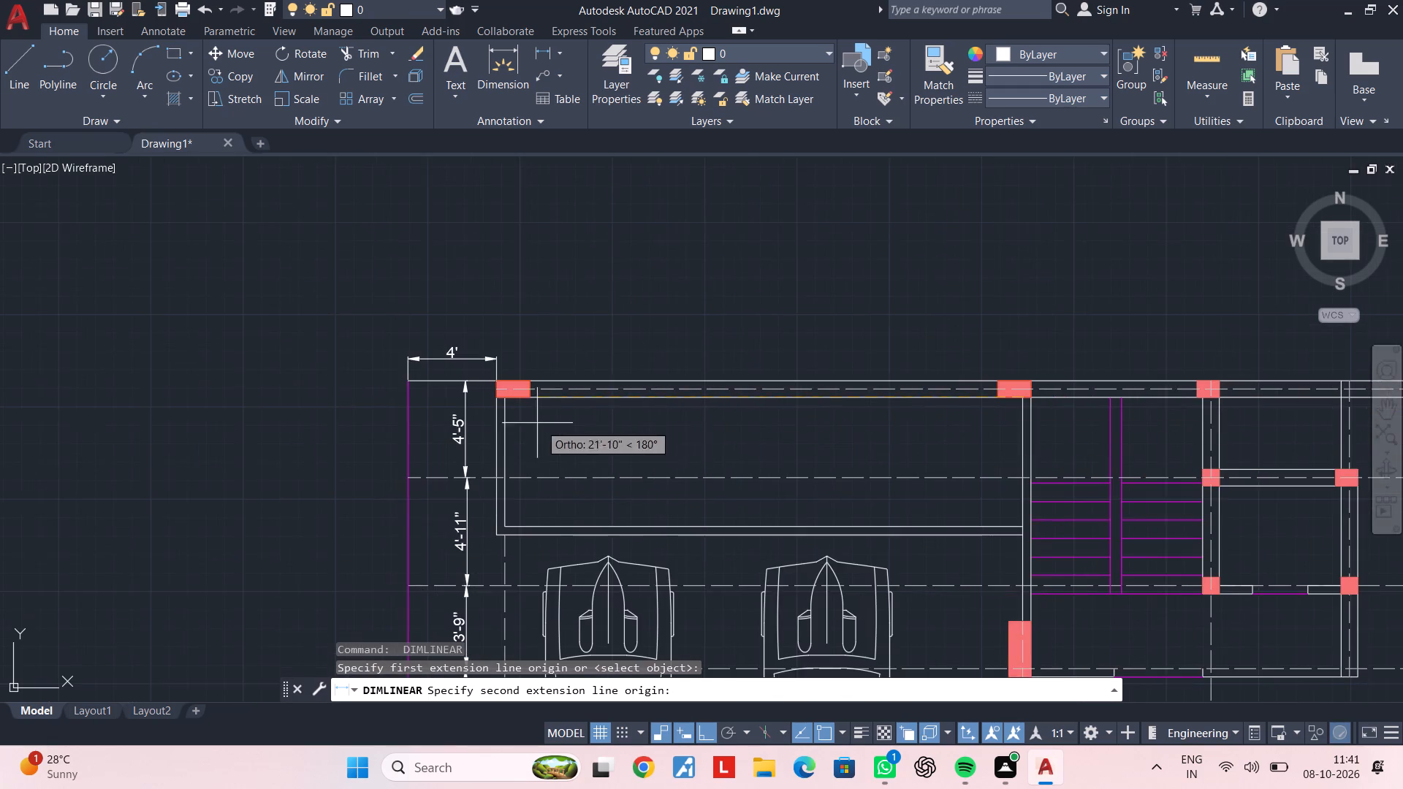
scroll(498, 397, "up", 2)
left_click(500, 397)
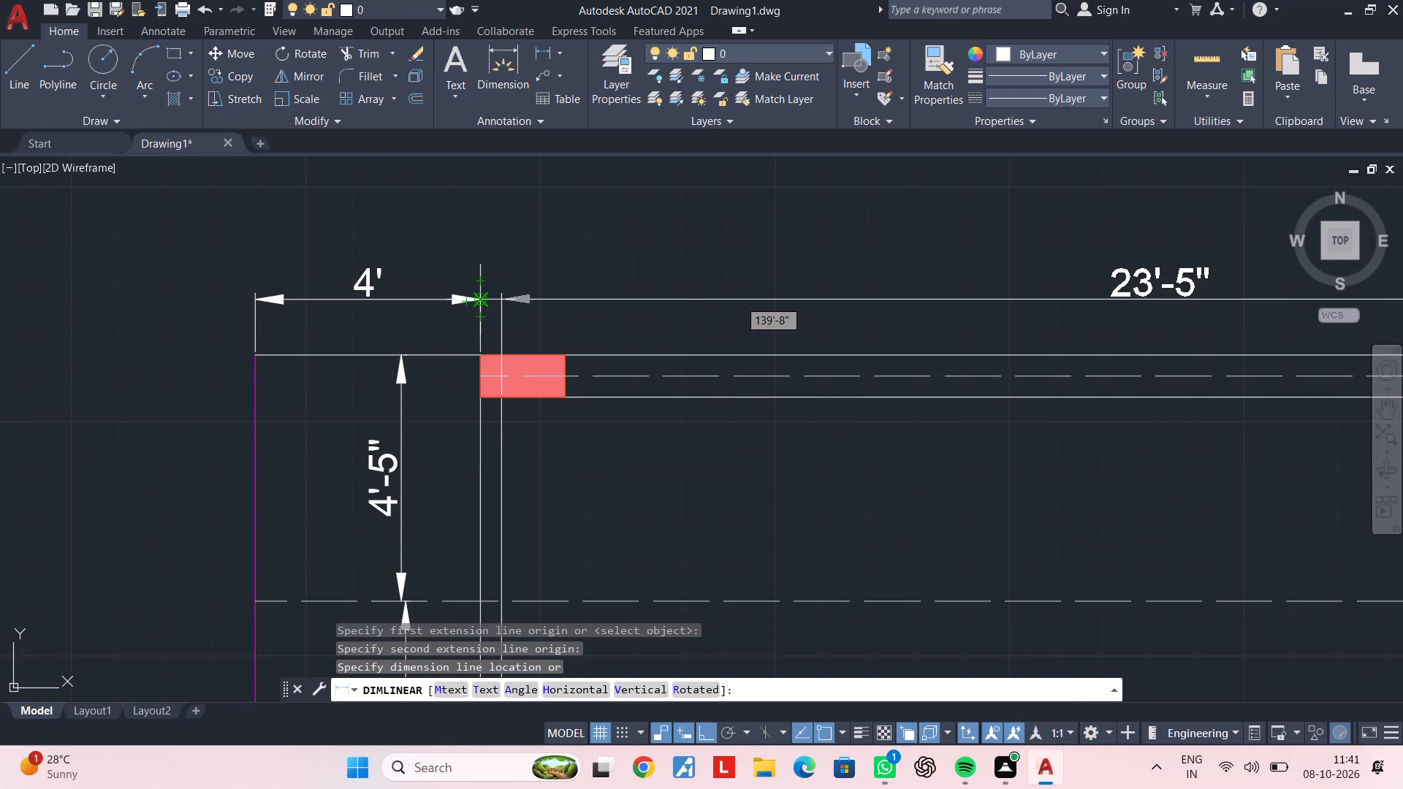
left_click(483, 300)
Continue the northern chain with a horizontal linear dimension from the second northern column's wall line to the third column's grid line.
scroll(1278, 338, "down", 2)
middle_click_drag(1282, 338, 597, 416)
middle_click_drag(967, 416, 859, 414)
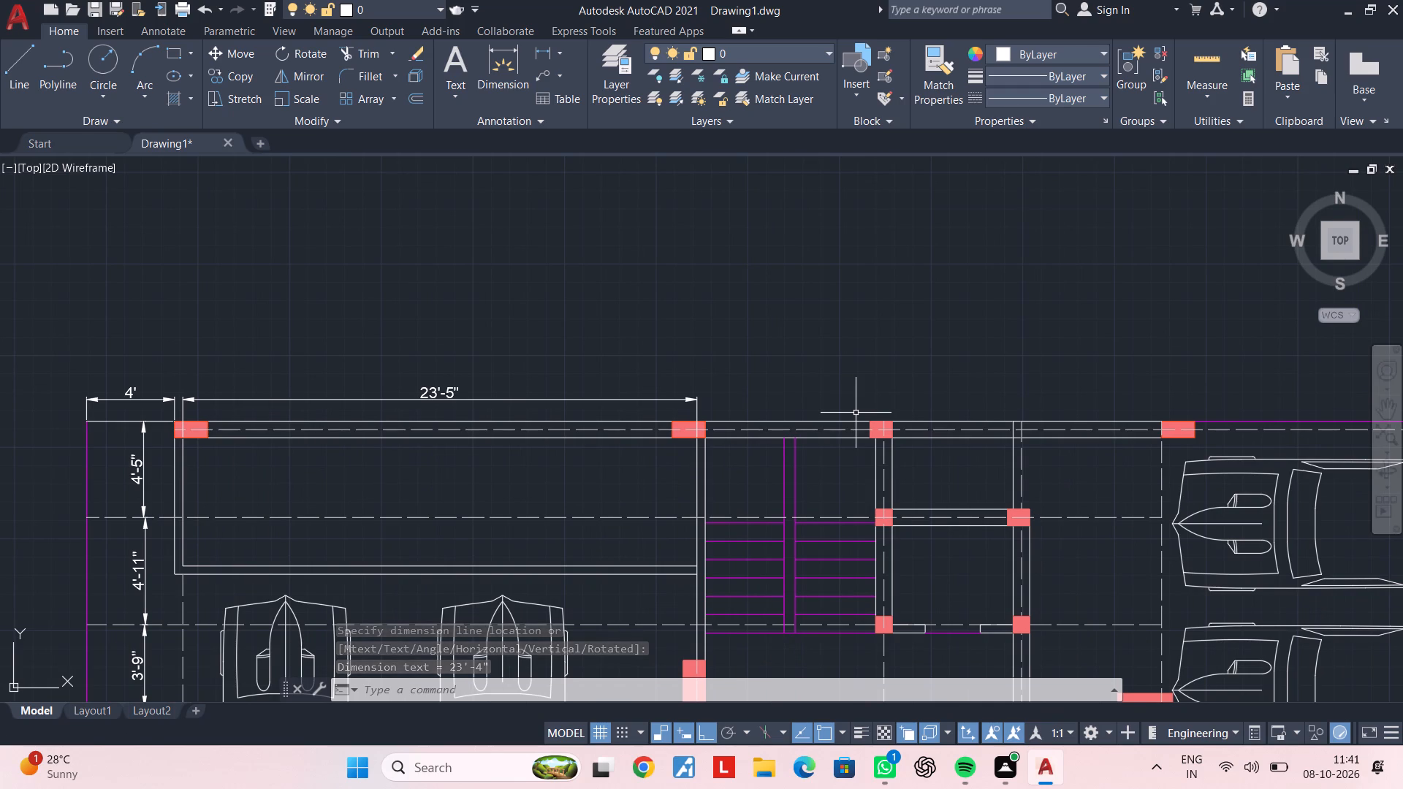
middle_click_drag(789, 424, 705, 424)
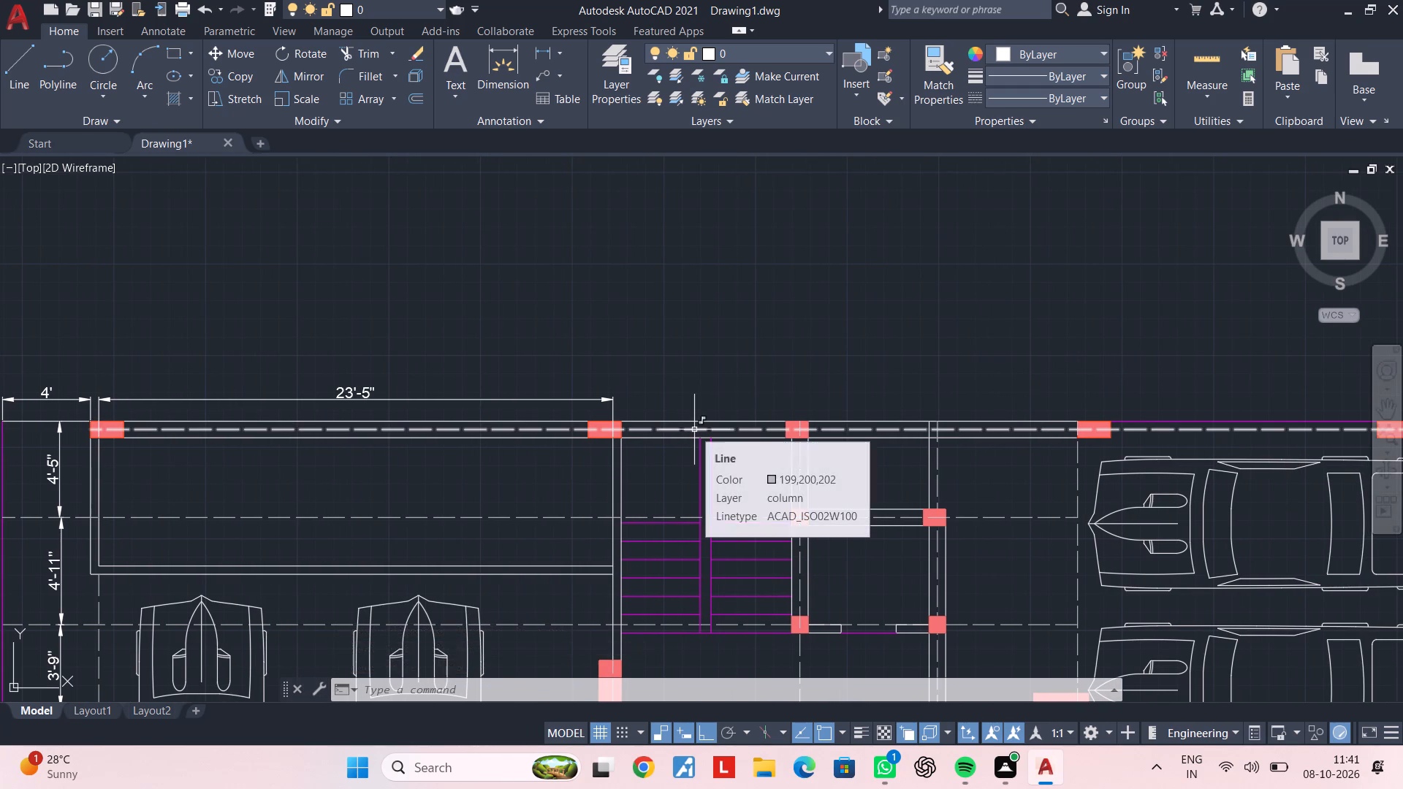
key("space")
scroll(622, 435, "up", 2)
left_click(588, 403)
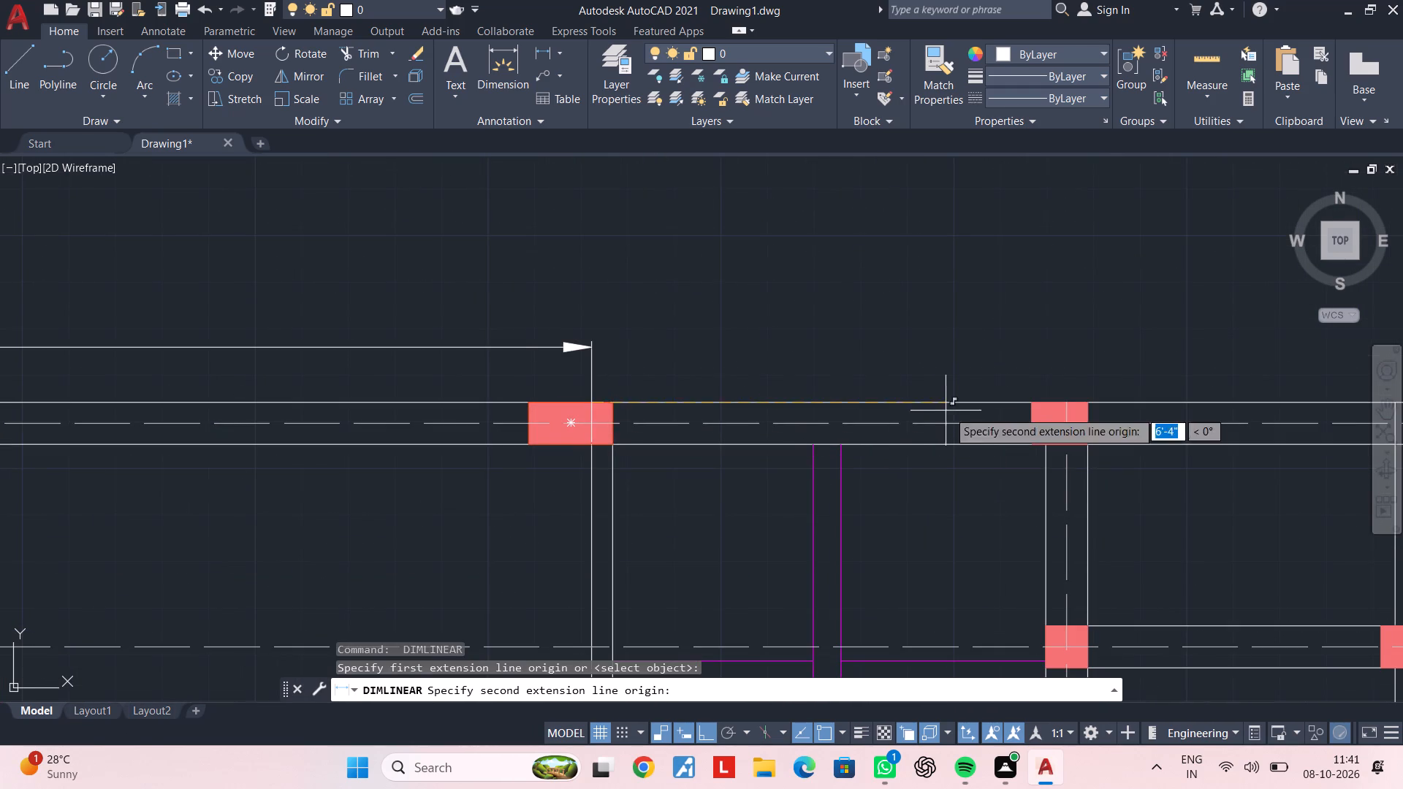
middle_click_drag(933, 411, 819, 413)
left_click(948, 400)
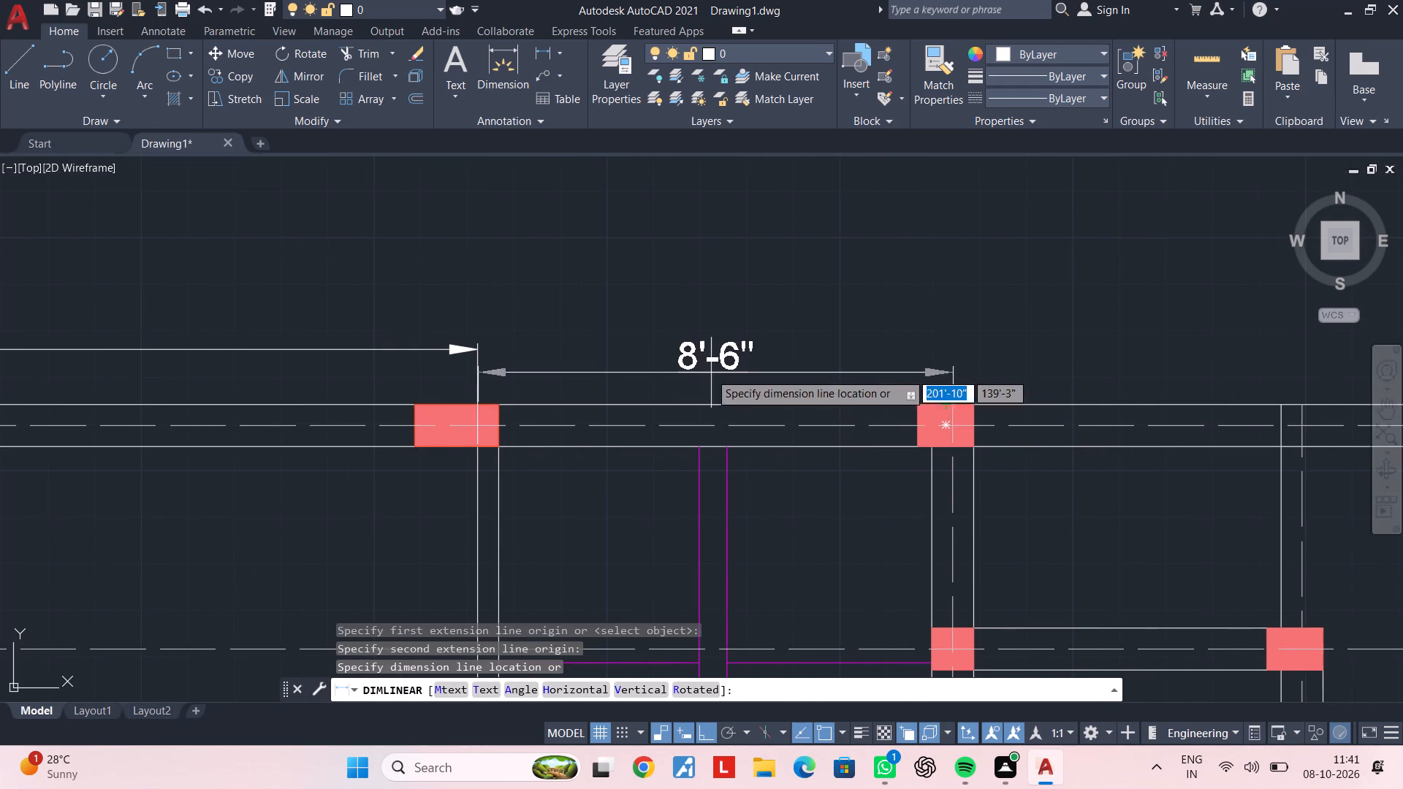
left_click(478, 354)
Continue the northern chain with a horizontal linear dimension from the third column's grid line to the dashed grid line along the small shaft's east wall.
middle_click_drag(1046, 357, 679, 385)
key("space")
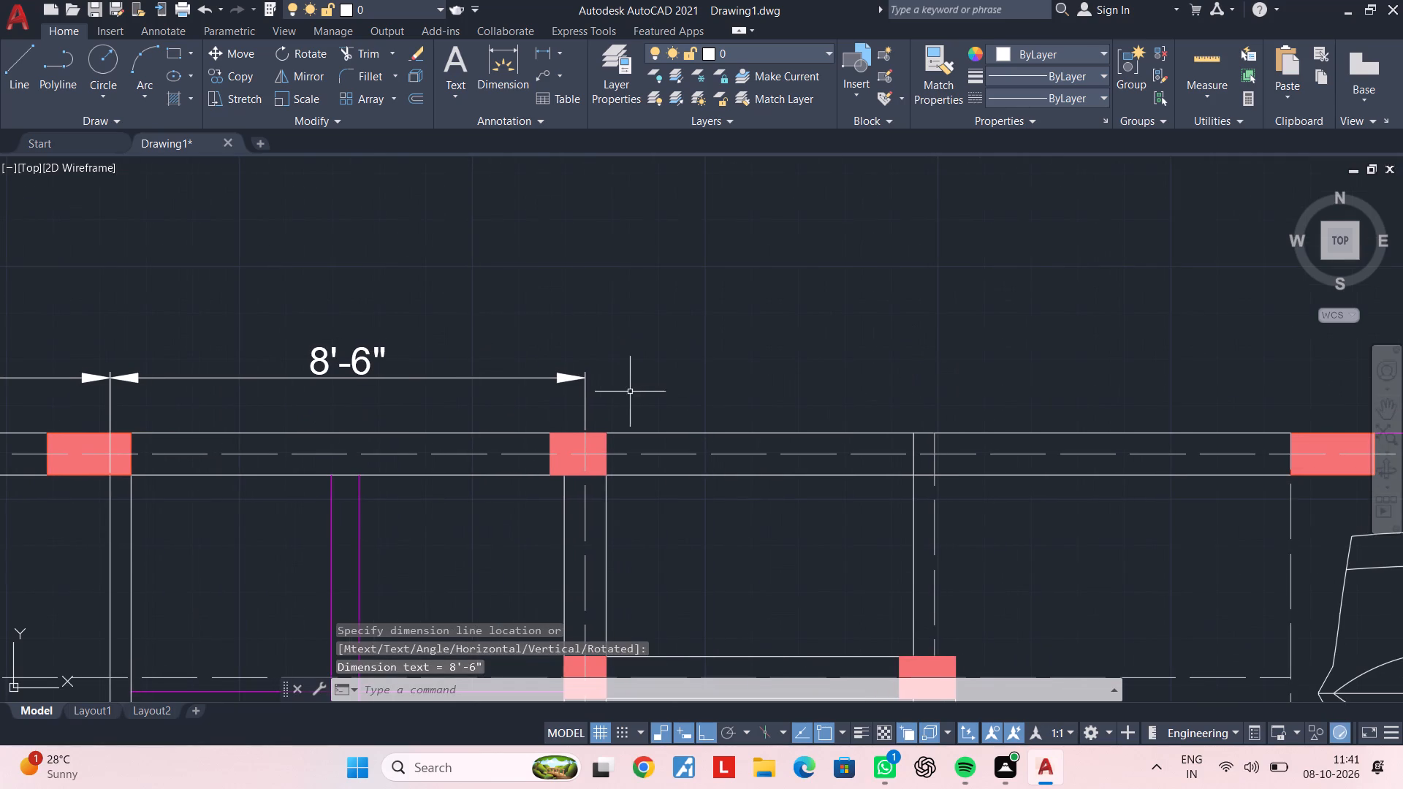
left_click(586, 434)
middle_click_drag(919, 440, 803, 440)
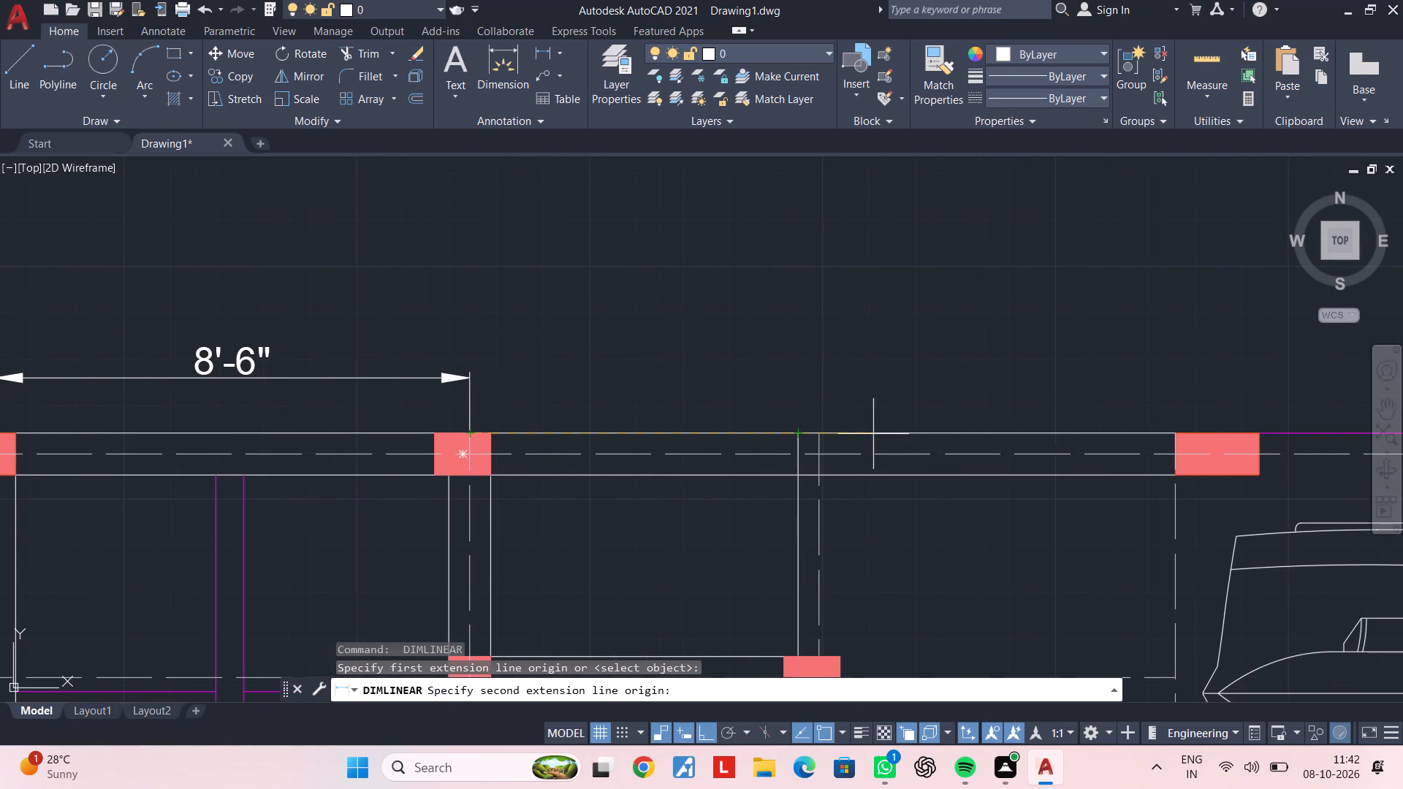
scroll(824, 428, "down", 1)
middle_click_drag(818, 410, 817, 399)
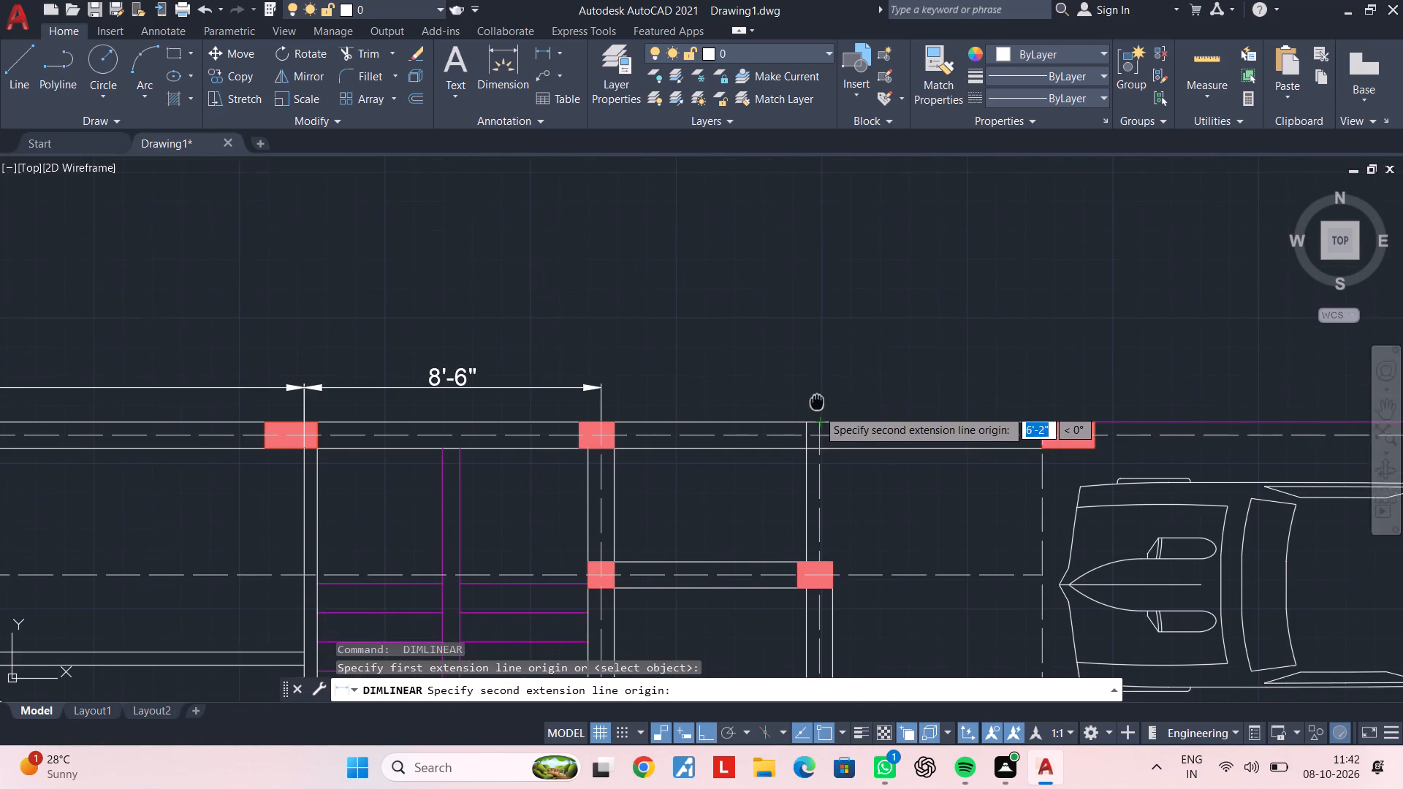
middle_click_drag(817, 399, 815, 386)
scroll(817, 394, "up", 1)
left_click(816, 413)
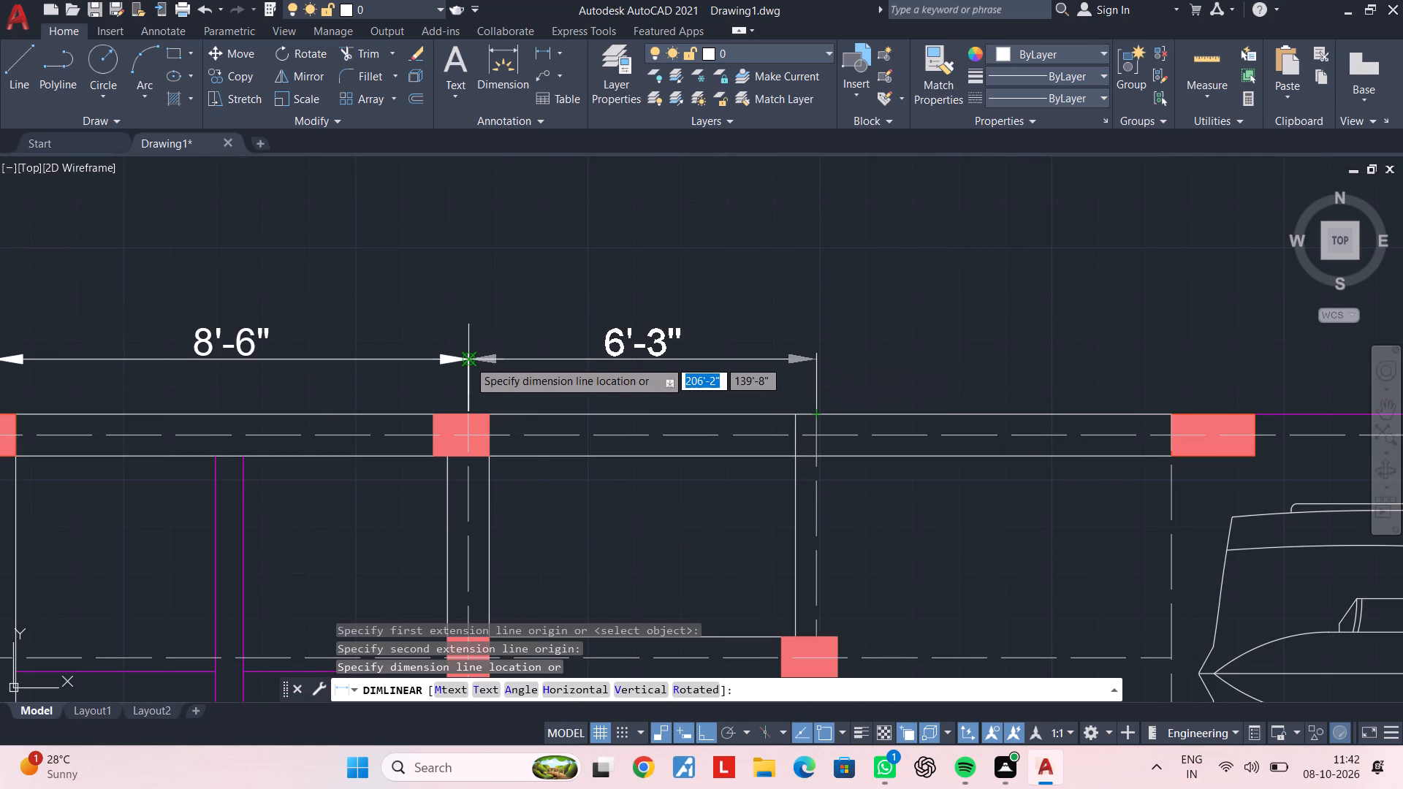
left_click(465, 360)
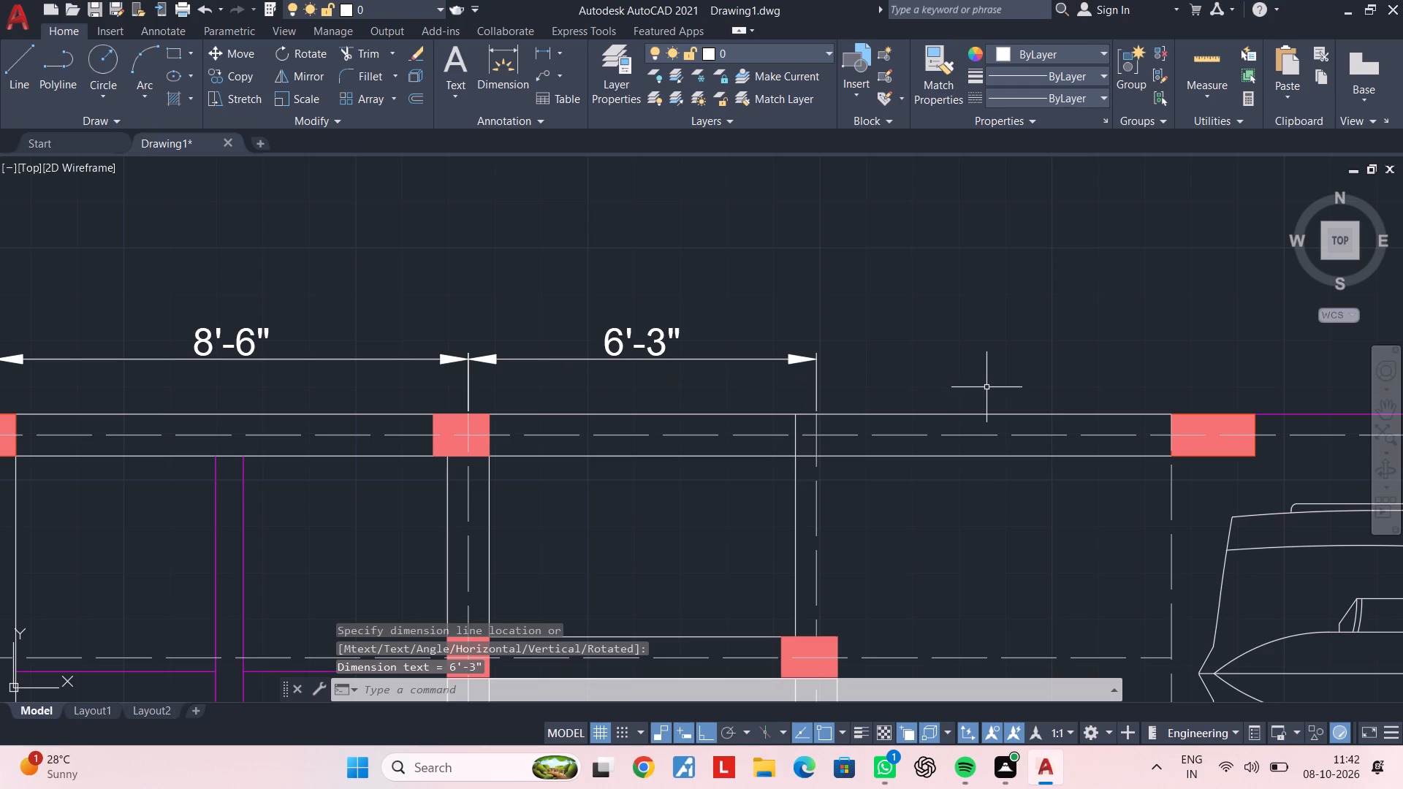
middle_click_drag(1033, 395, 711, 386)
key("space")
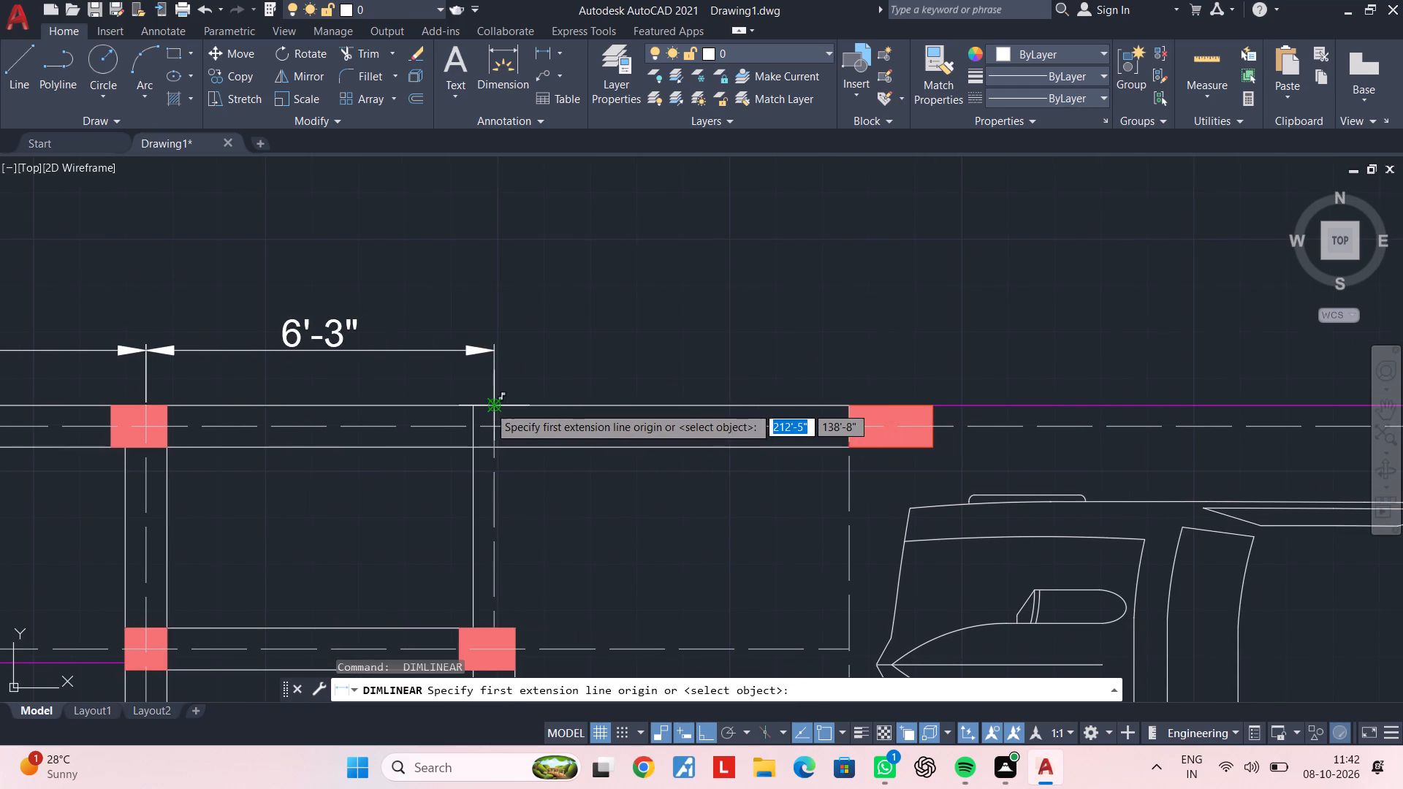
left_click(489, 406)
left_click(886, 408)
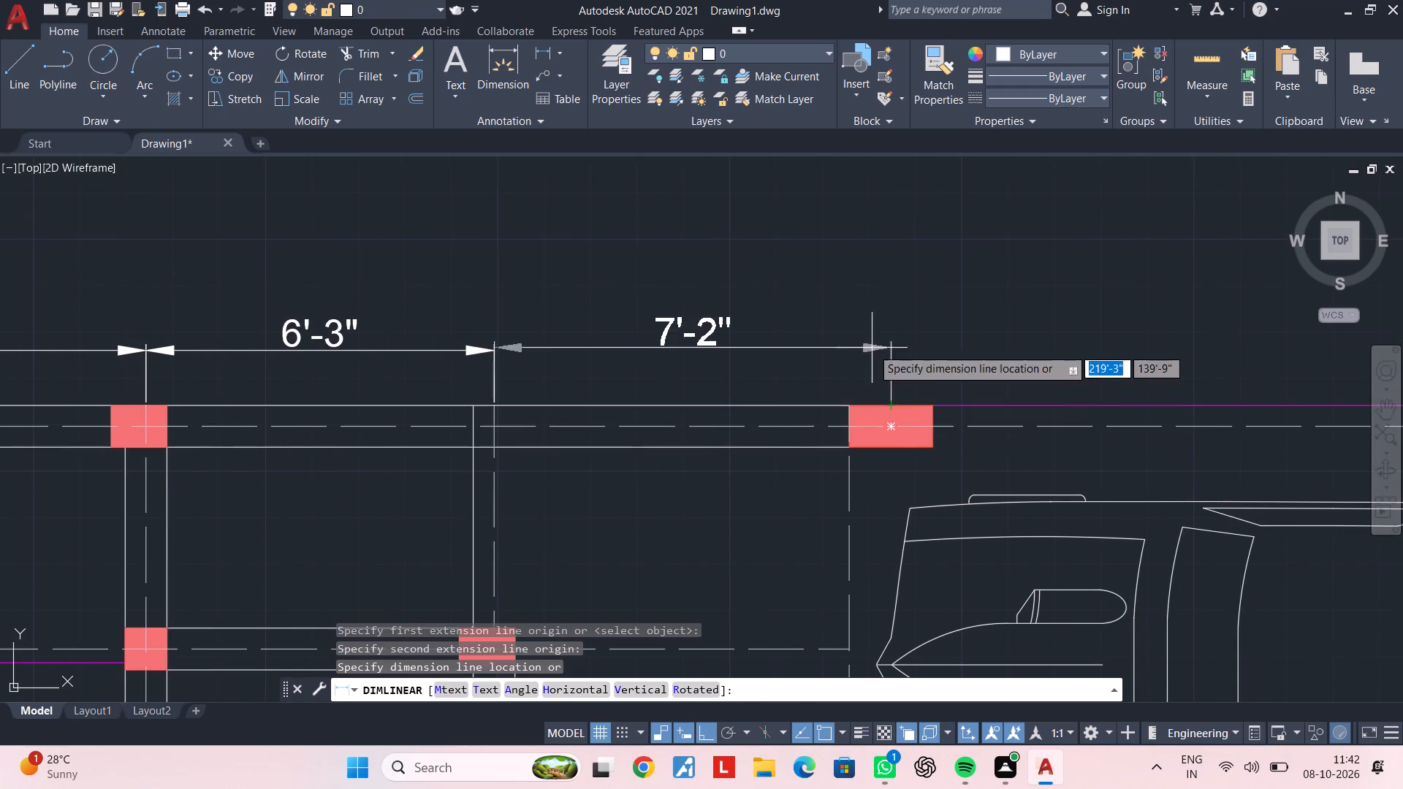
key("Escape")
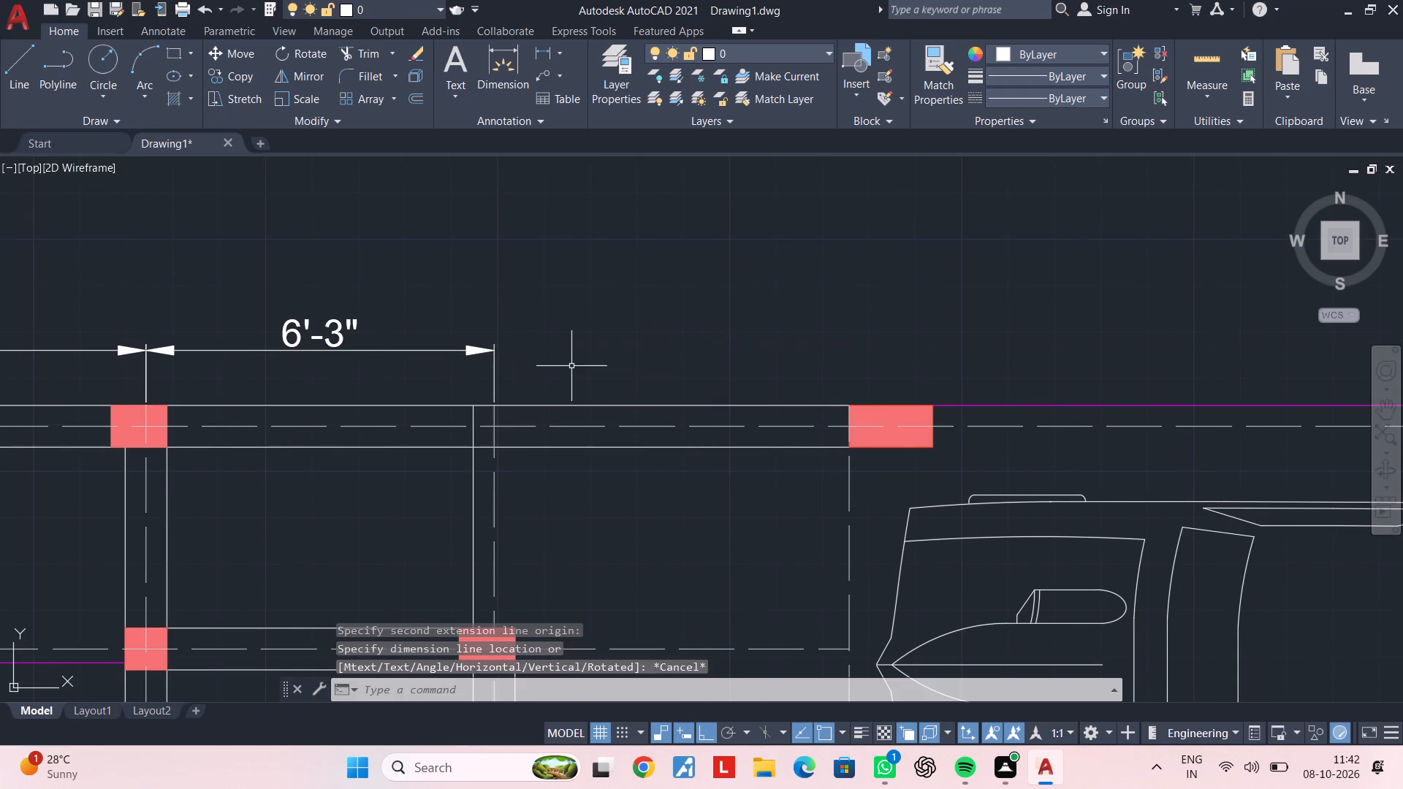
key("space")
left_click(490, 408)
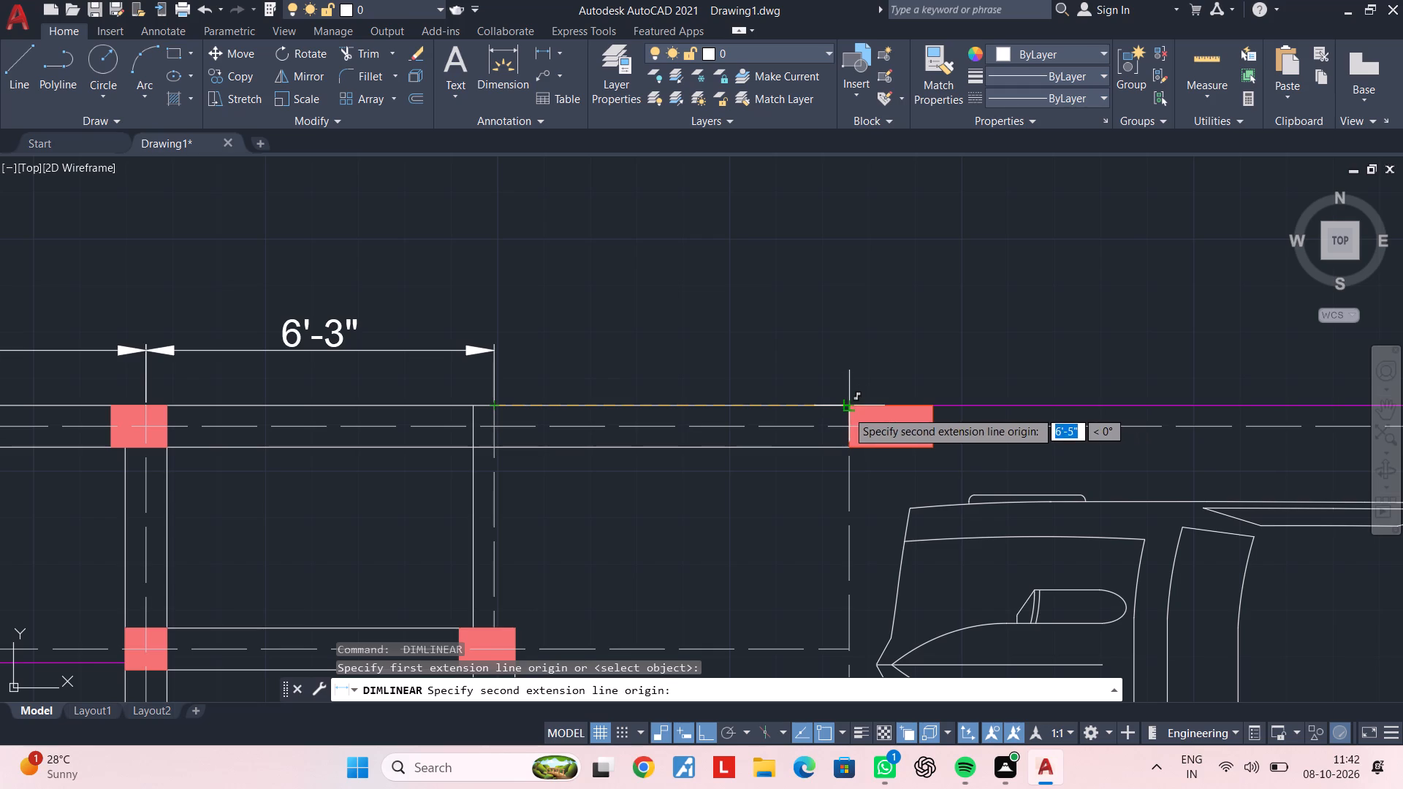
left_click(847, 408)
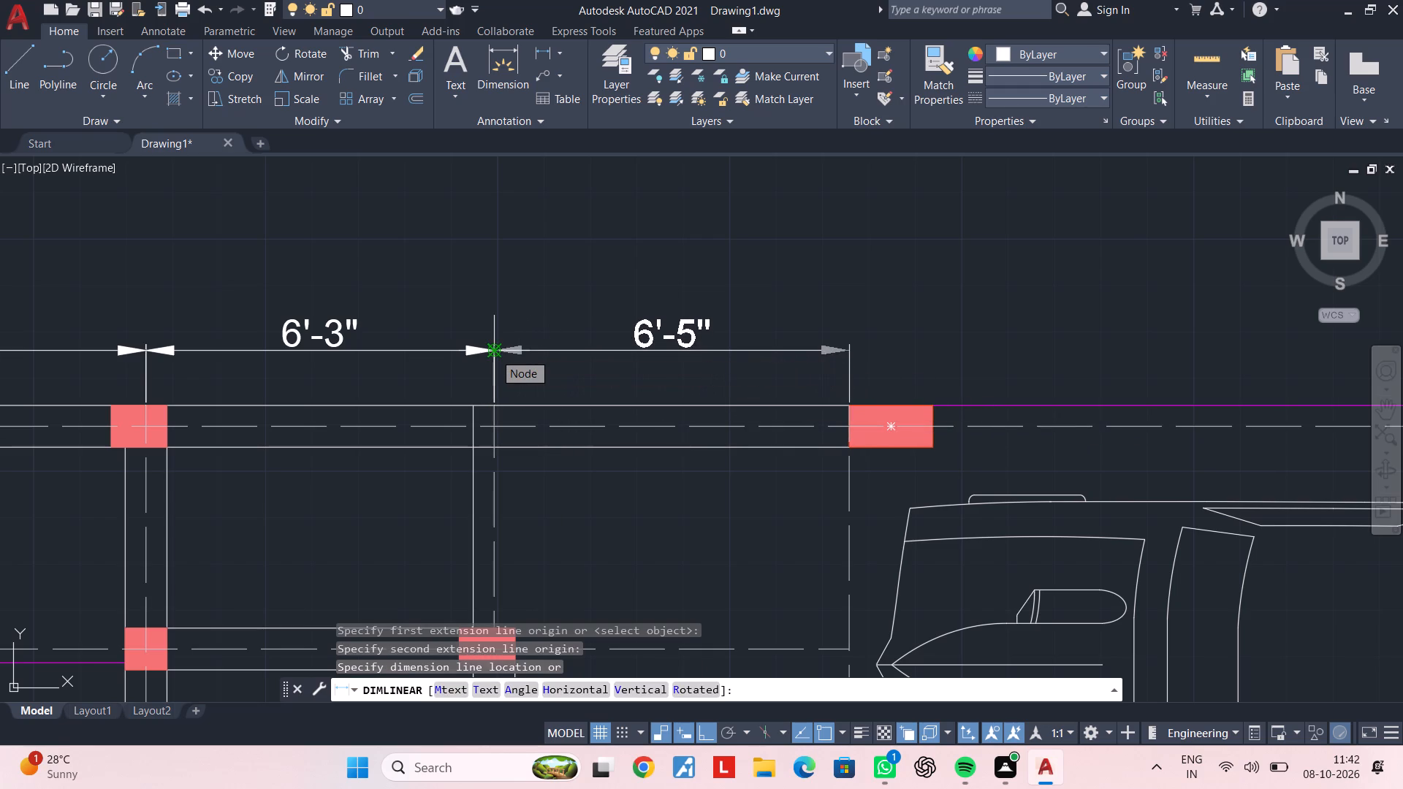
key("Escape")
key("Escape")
Continue the northern chain with a horizontal linear dimension from the shaft's east grid line to the grid line at the fourth northern column's west edge.
scroll(679, 411, "down", 1)
middle_click_drag(679, 411, 653, 253)
key("Escape")
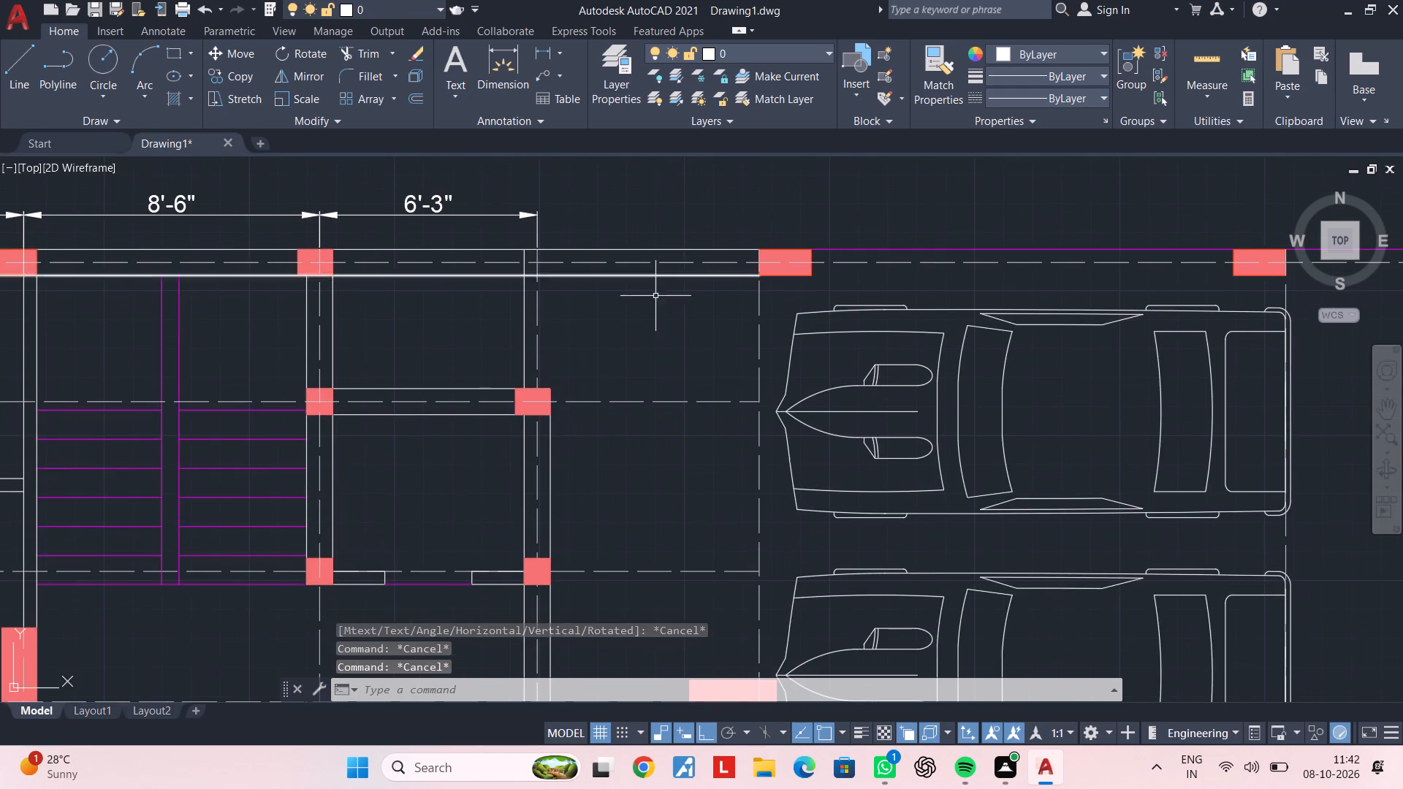
scroll(666, 319, "down", 3)
middle_click_drag(666, 319, 668, 259)
middle_click_drag(690, 330, 712, 330)
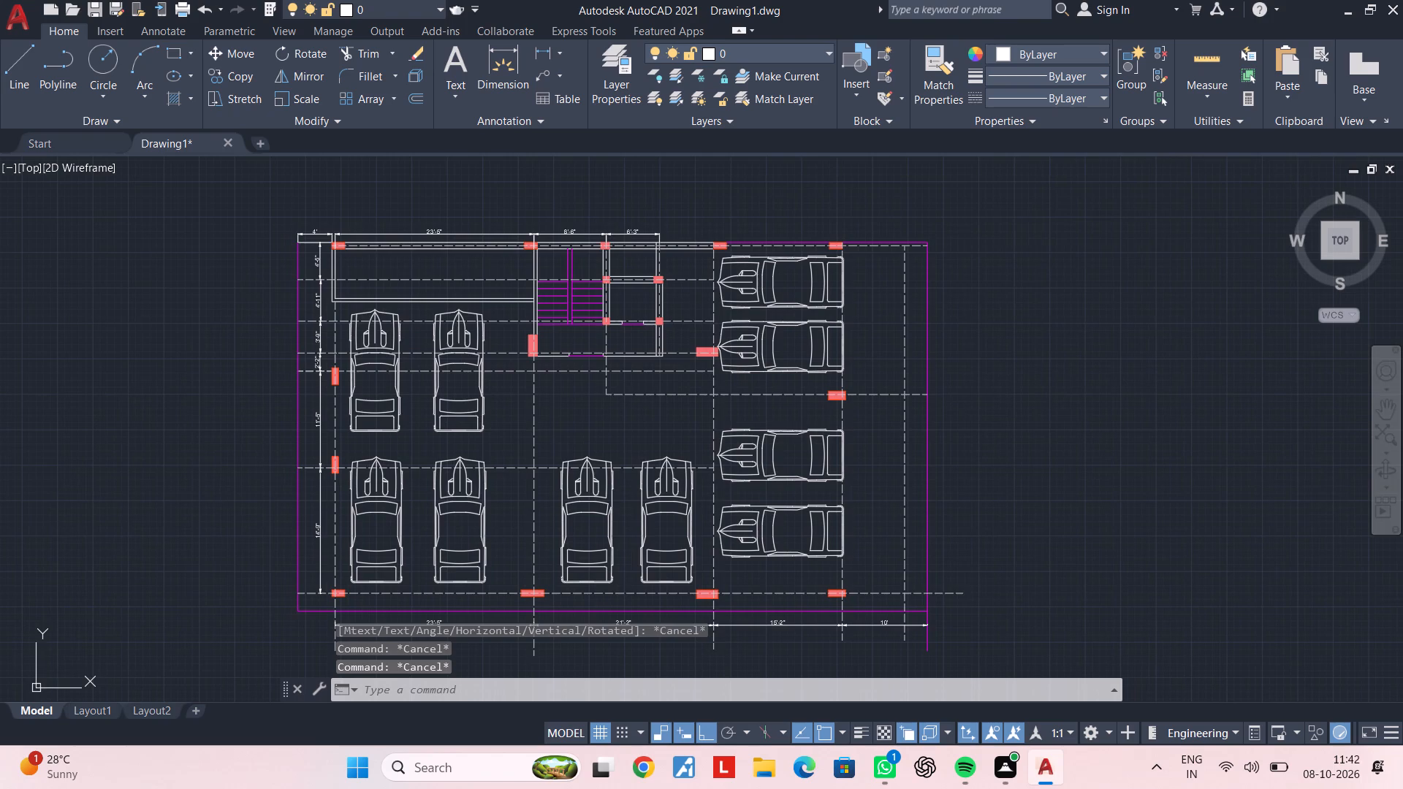
middle_click_drag(717, 302, 748, 394)
scroll(718, 308, "up", 3)
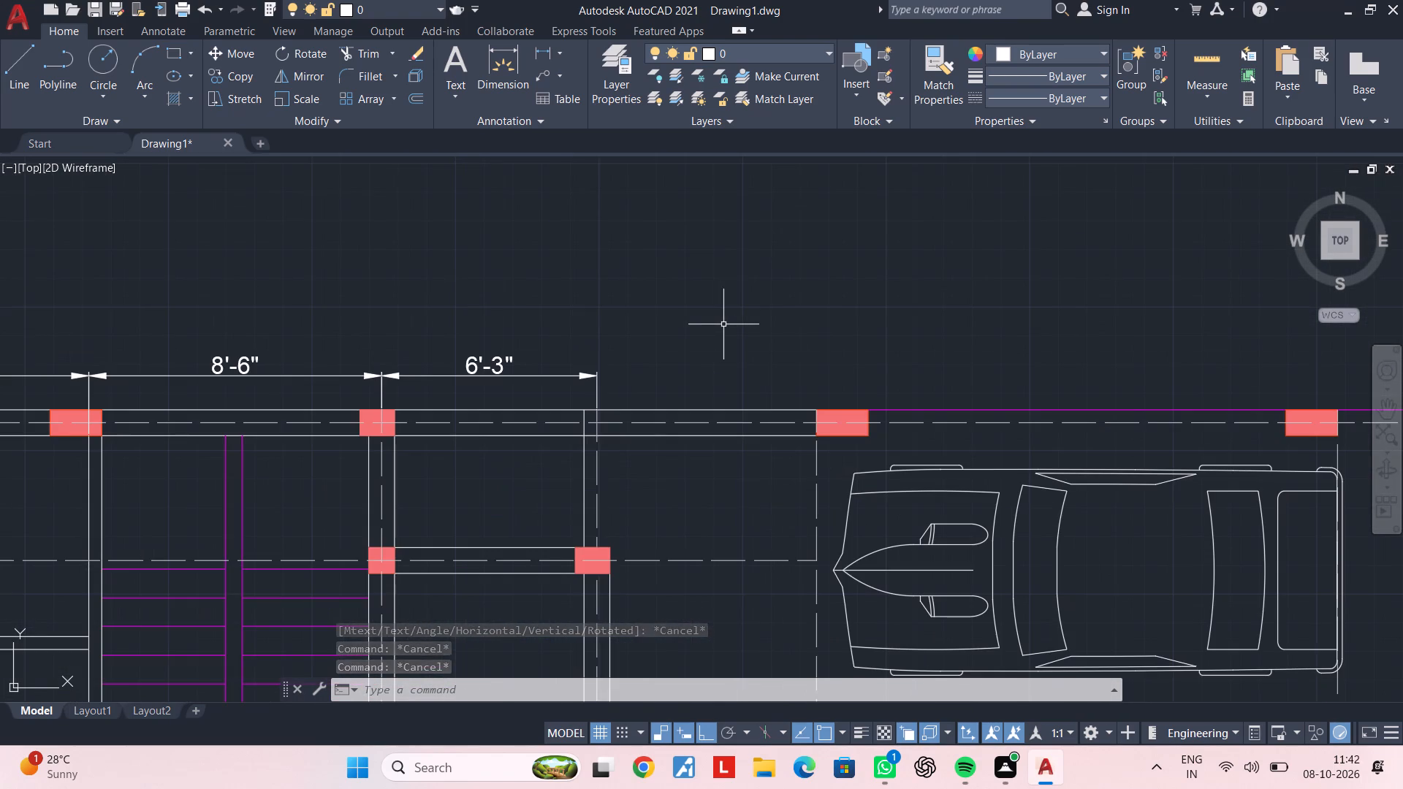
key("space")
left_click(597, 409)
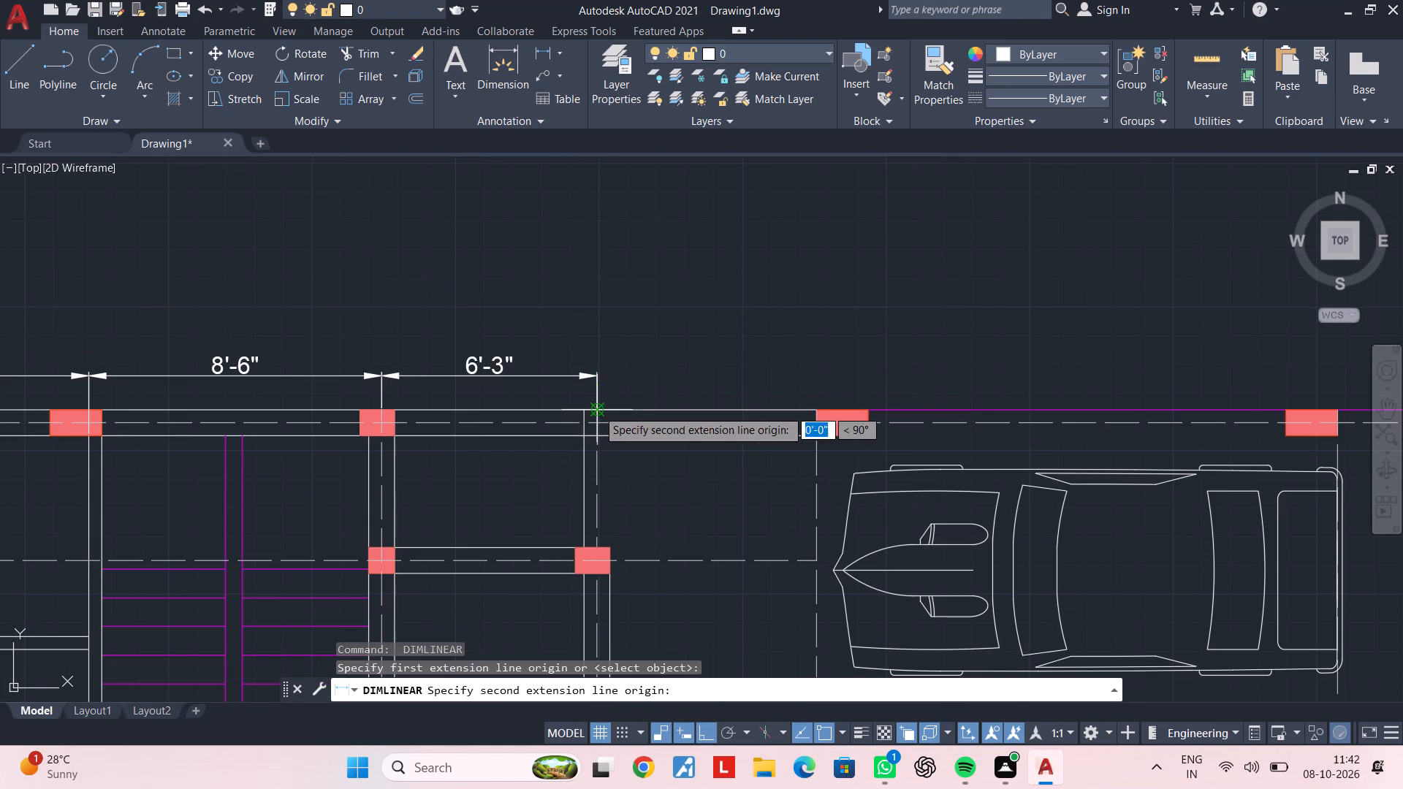
left_click(816, 412)
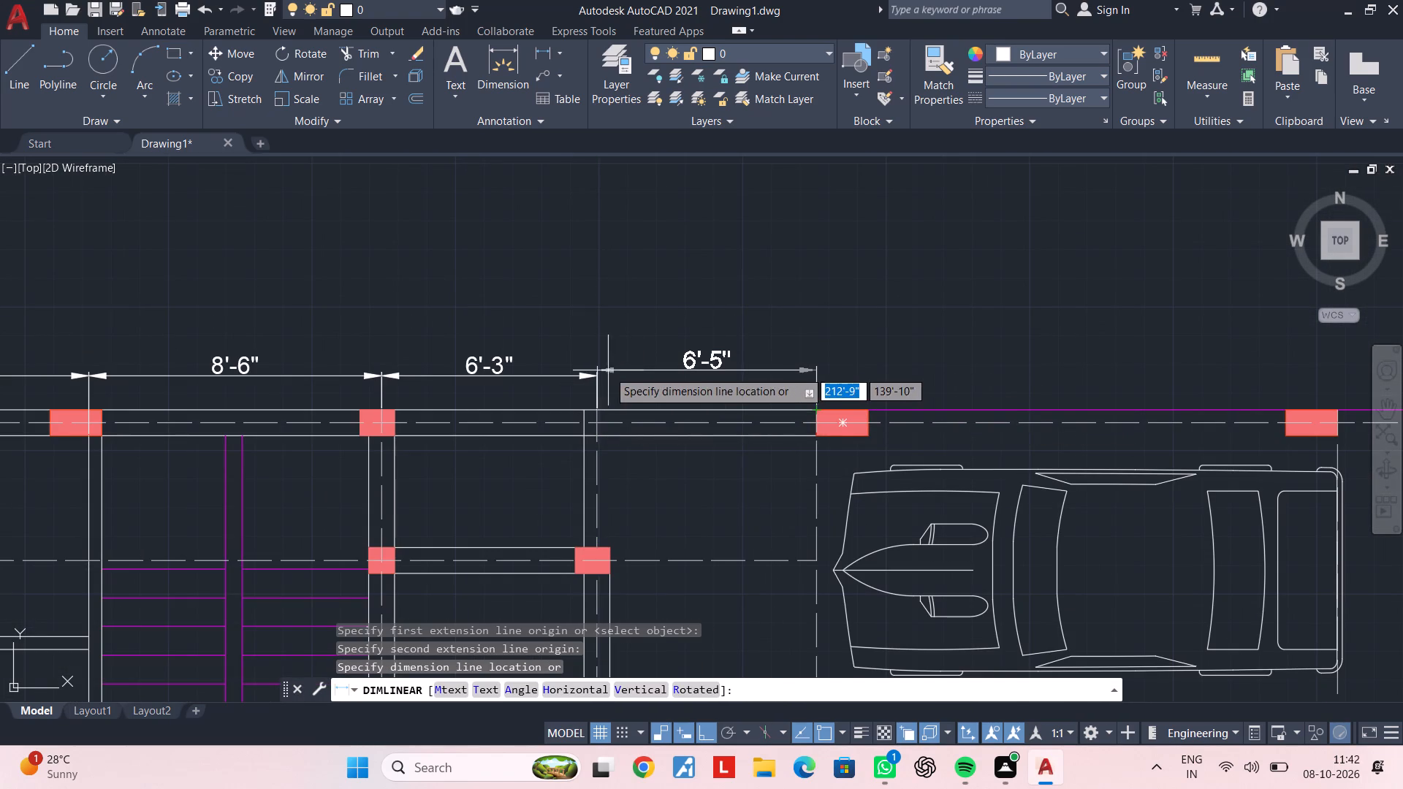
left_click(598, 381)
middle_click_drag(808, 383, 723, 397)
key("Escape")
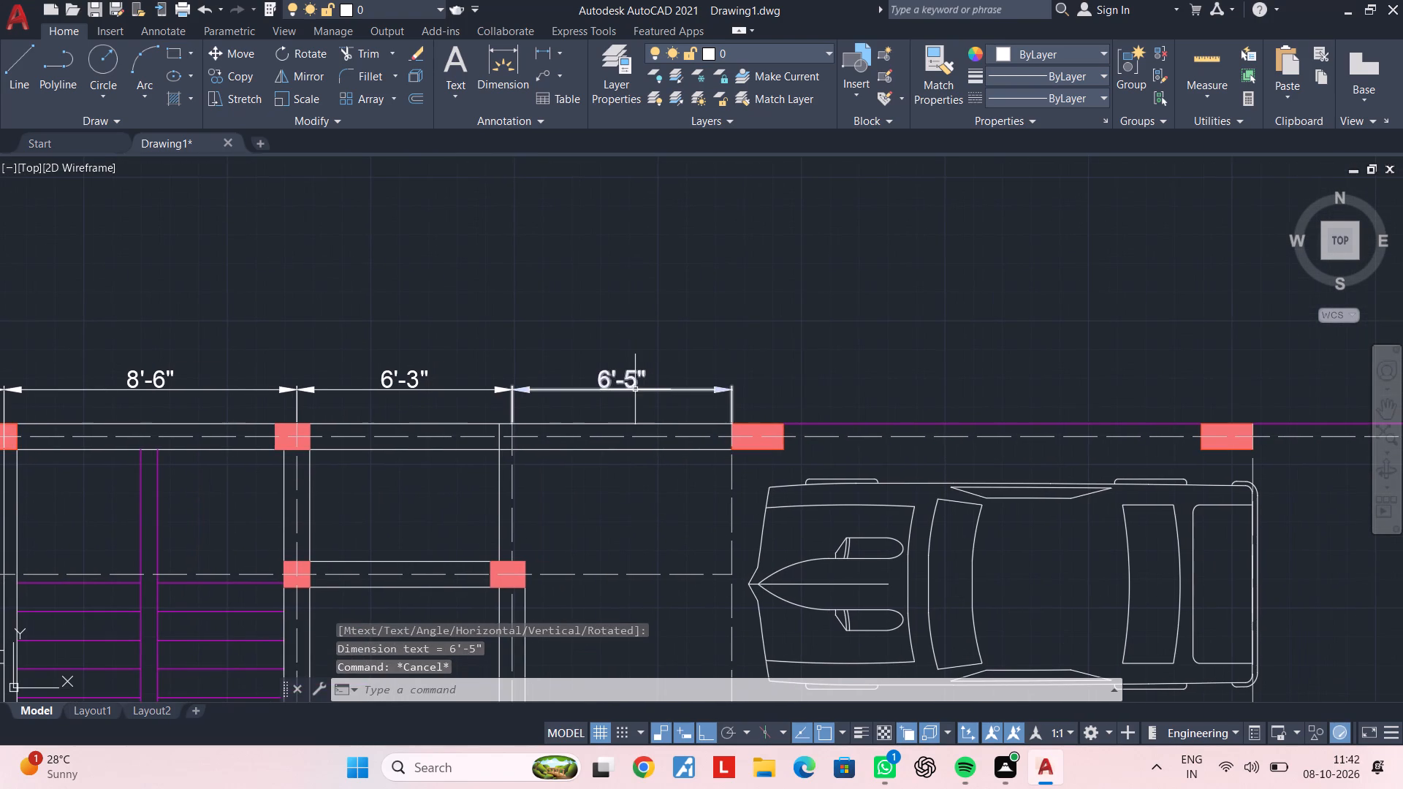
Override the text of the last northern dimension, ending at the fourth column's west edge, with 6'.
double_click(635, 389)
left_click(634, 385)
left_click(634, 382)
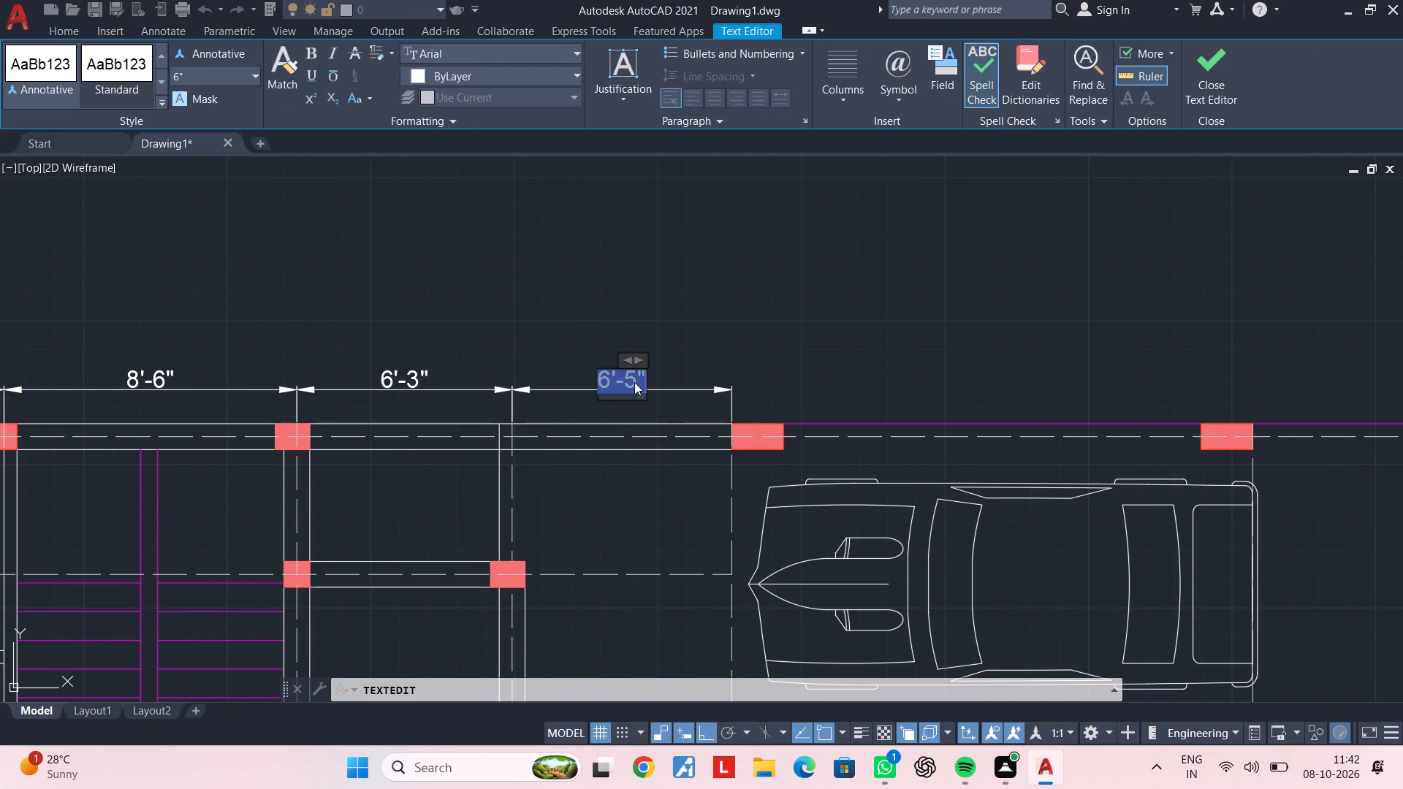
key("BackSpace")
type("6'")
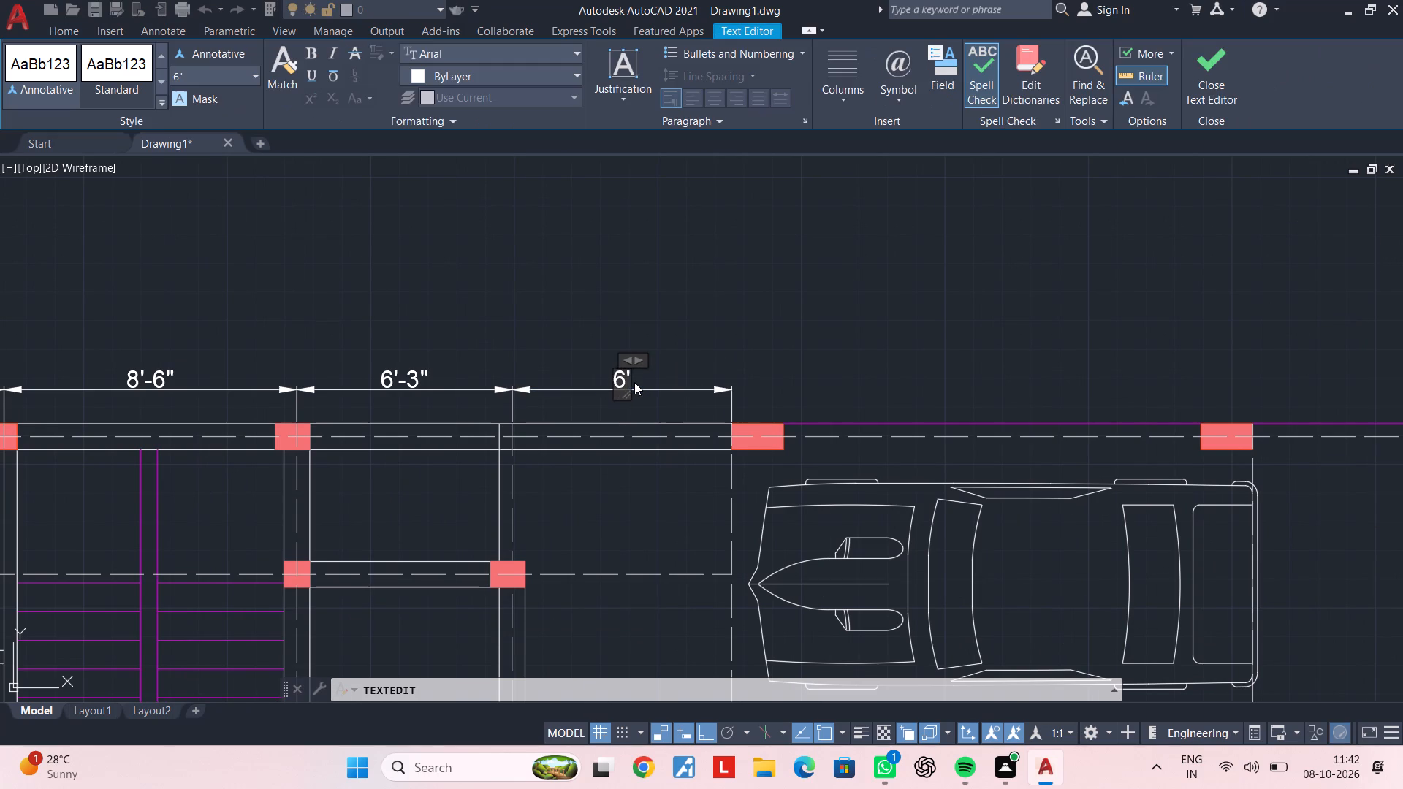
left_click(785, 399)
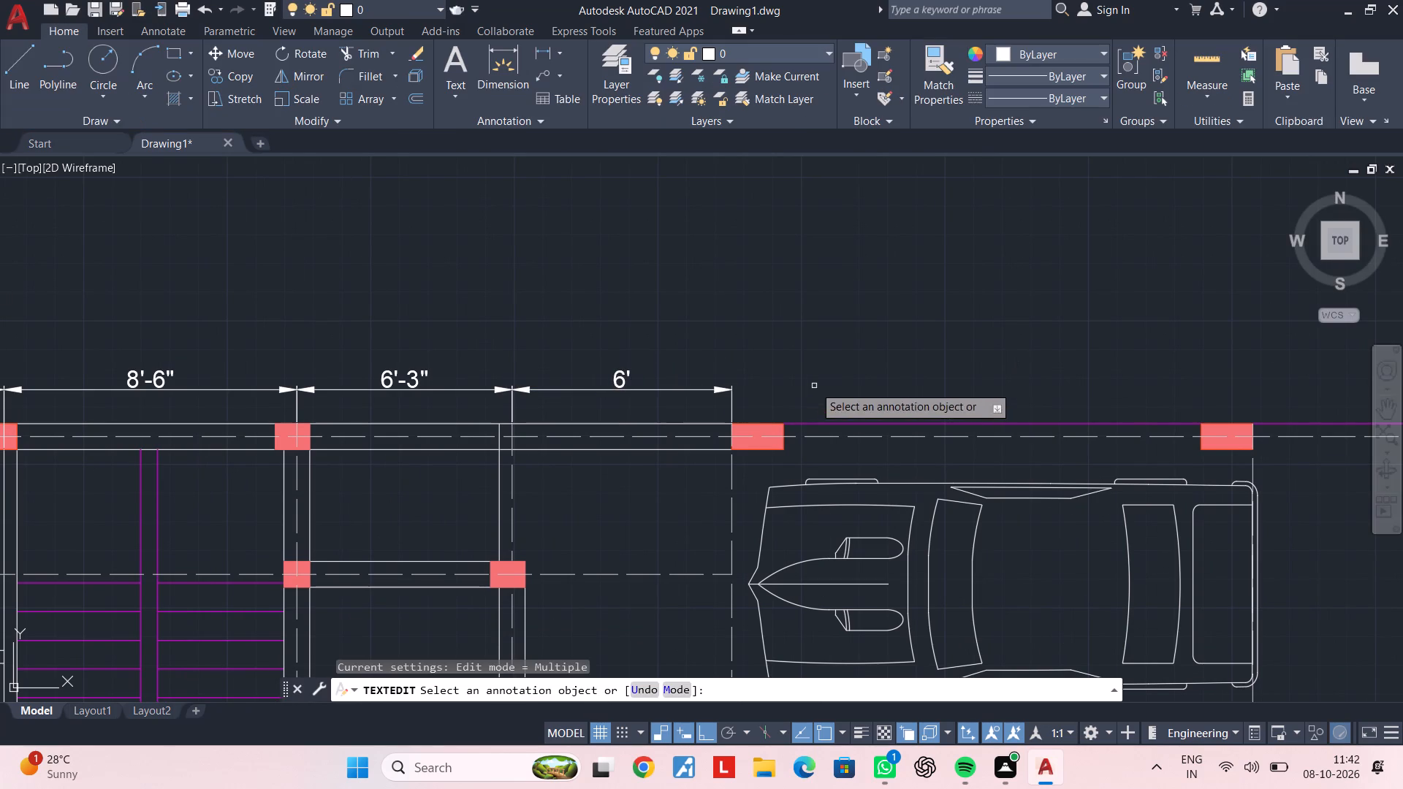
key("Escape")
key("Escape")
key("Escape")
key("Escape")
middle_click_drag(861, 371, 698, 364)
key("Escape")
key("Escape")
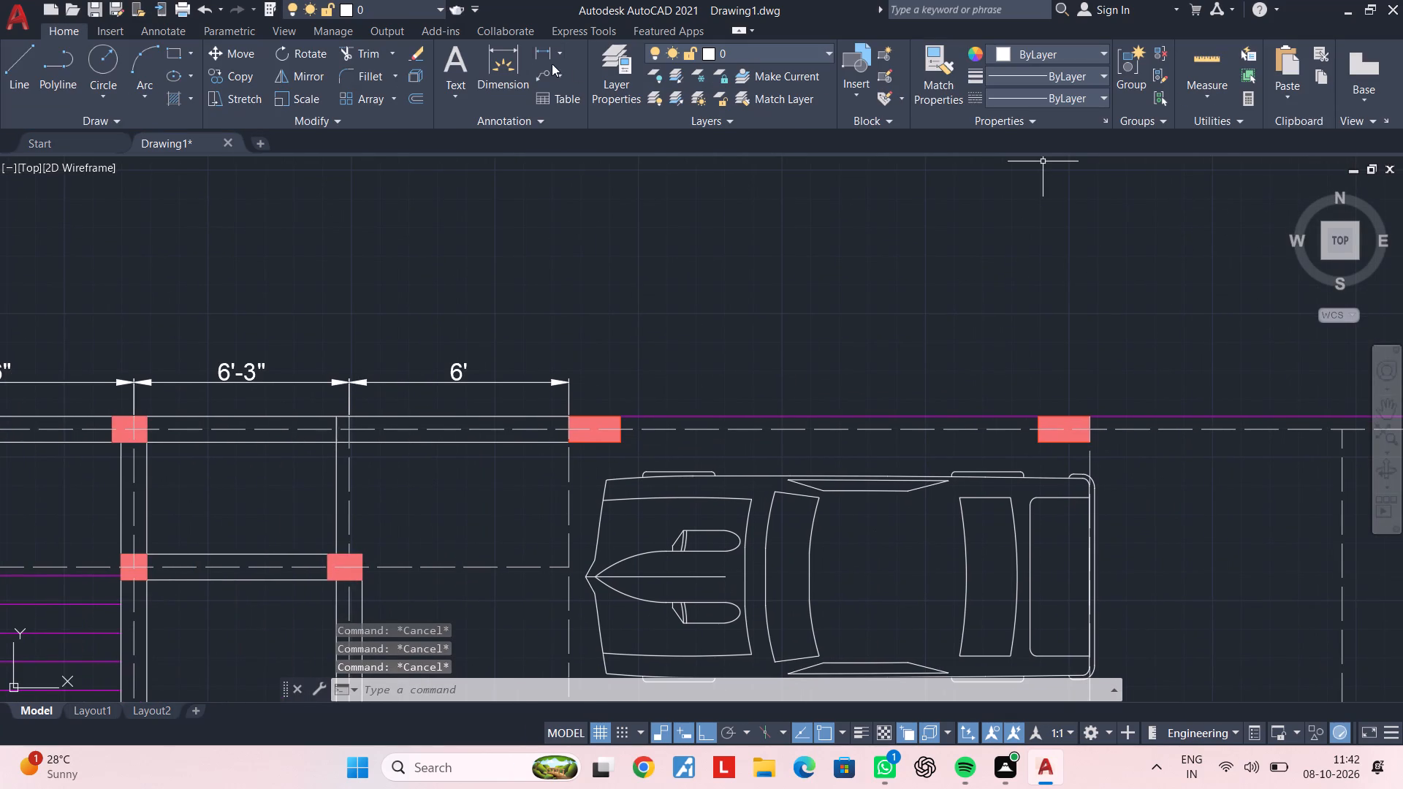
Continue the northern chain with a horizontal linear dimension from the fourth column's west edge to the fifth column's east edge.
left_click(536, 51)
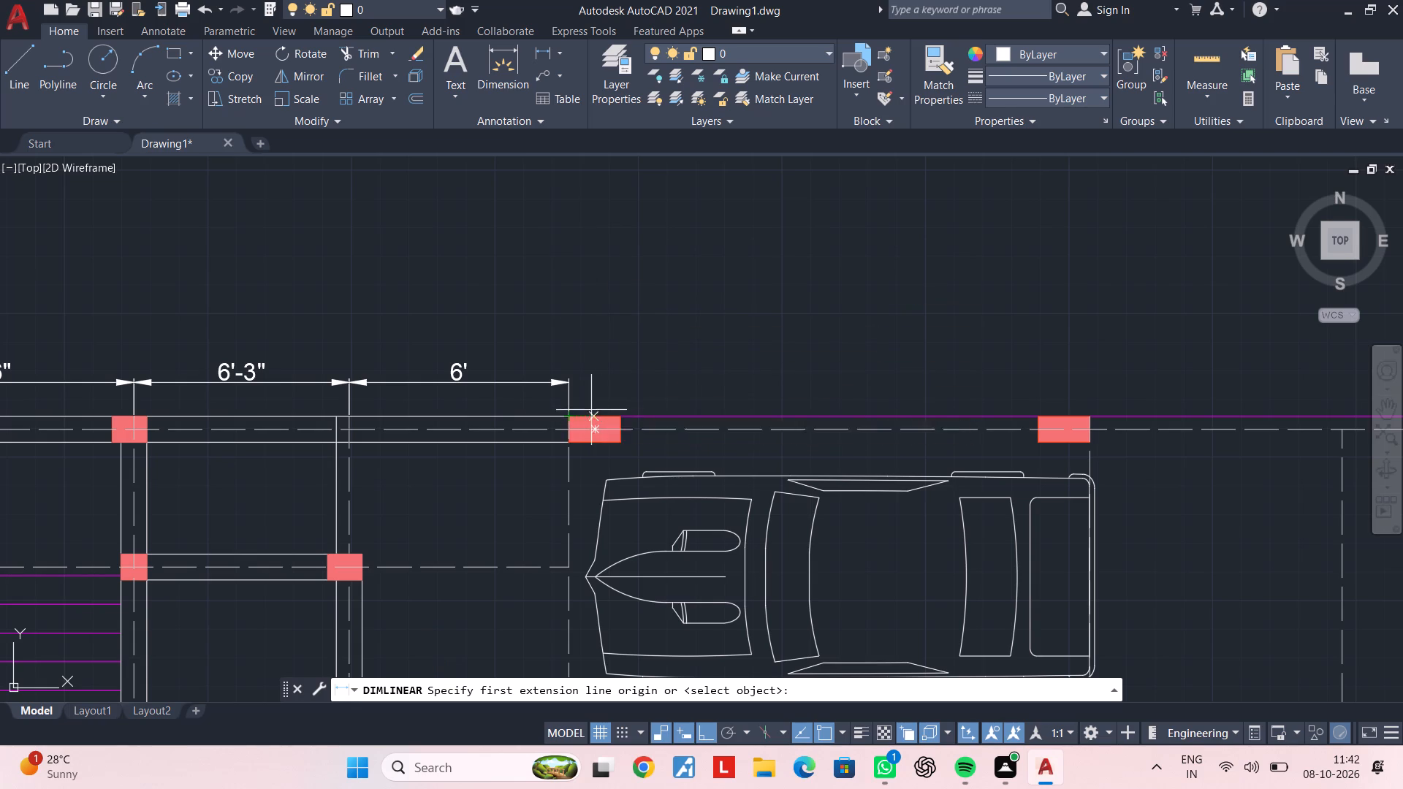
left_click(567, 415)
middle_click_drag(970, 419, 871, 426)
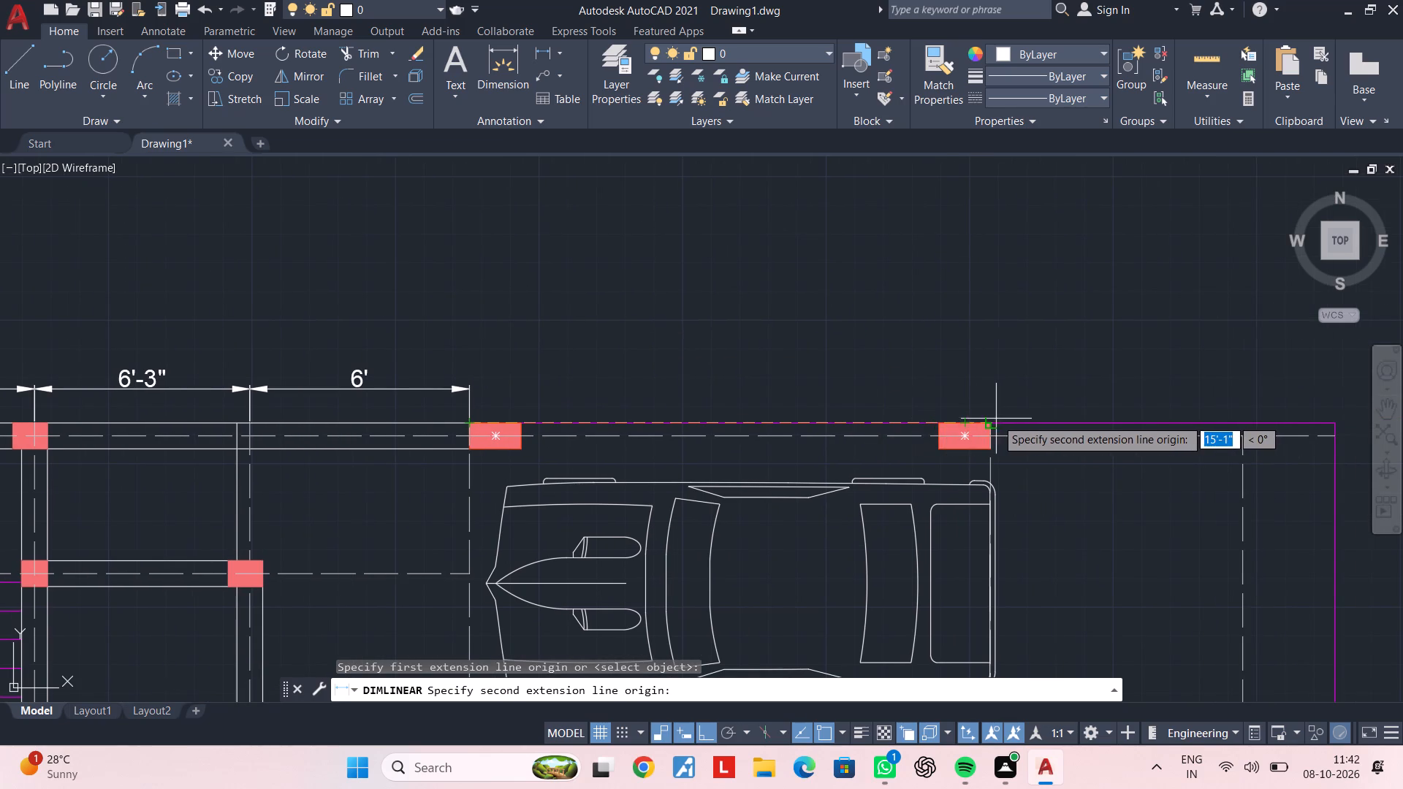
left_click(995, 419)
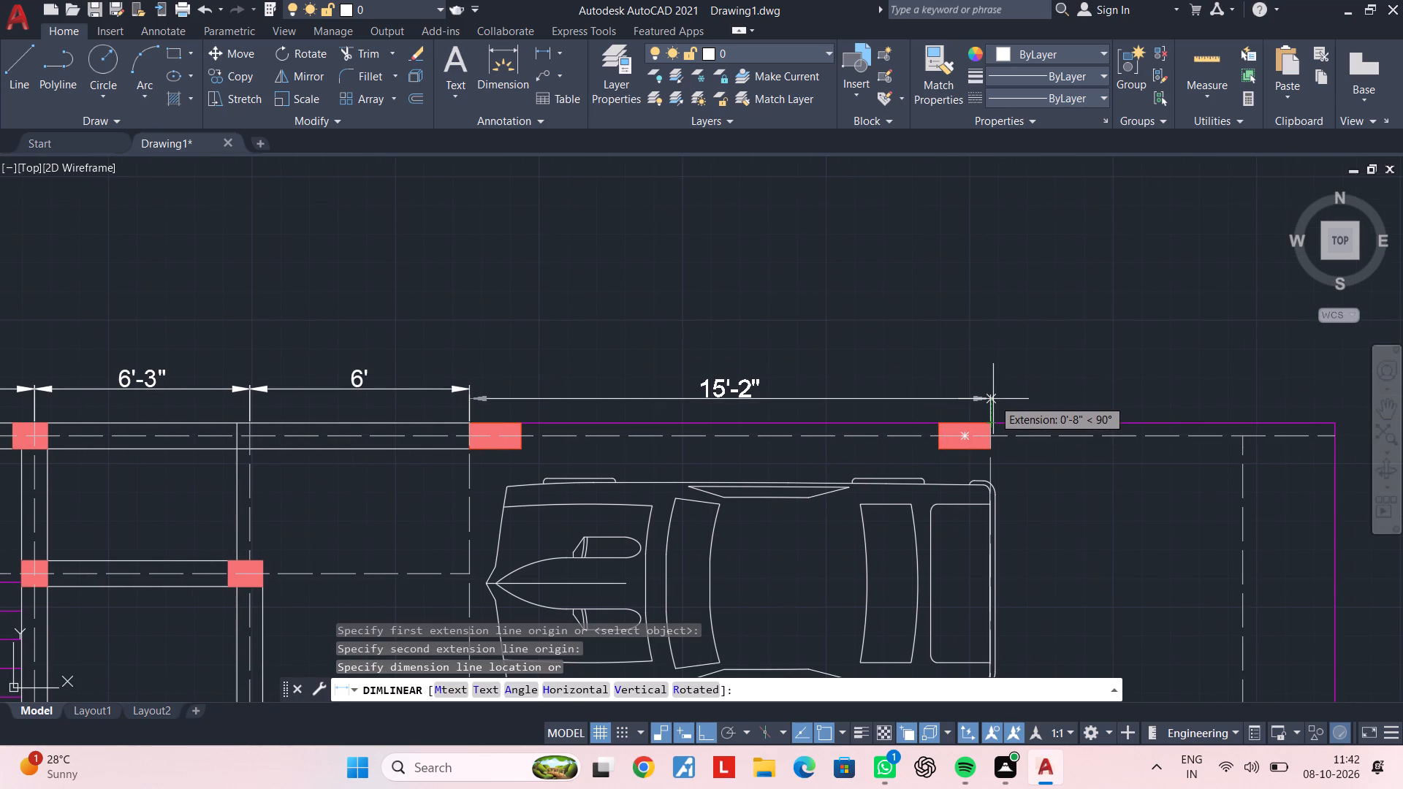
left_click(471, 394)
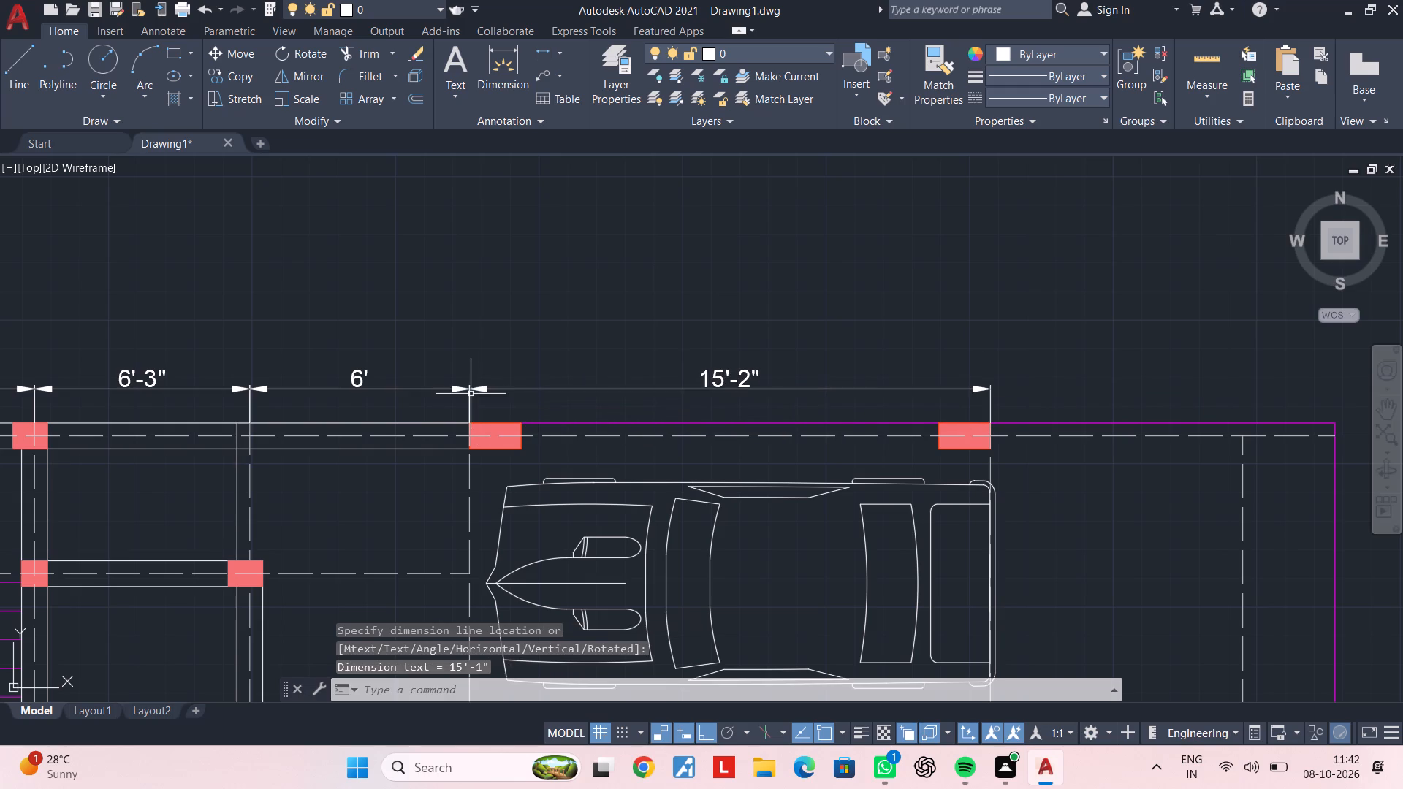
Stretch the upper end of the magenta east boundary line northward, past the level of the northern dimension chain.
middle_click_drag(1136, 424, 837, 429)
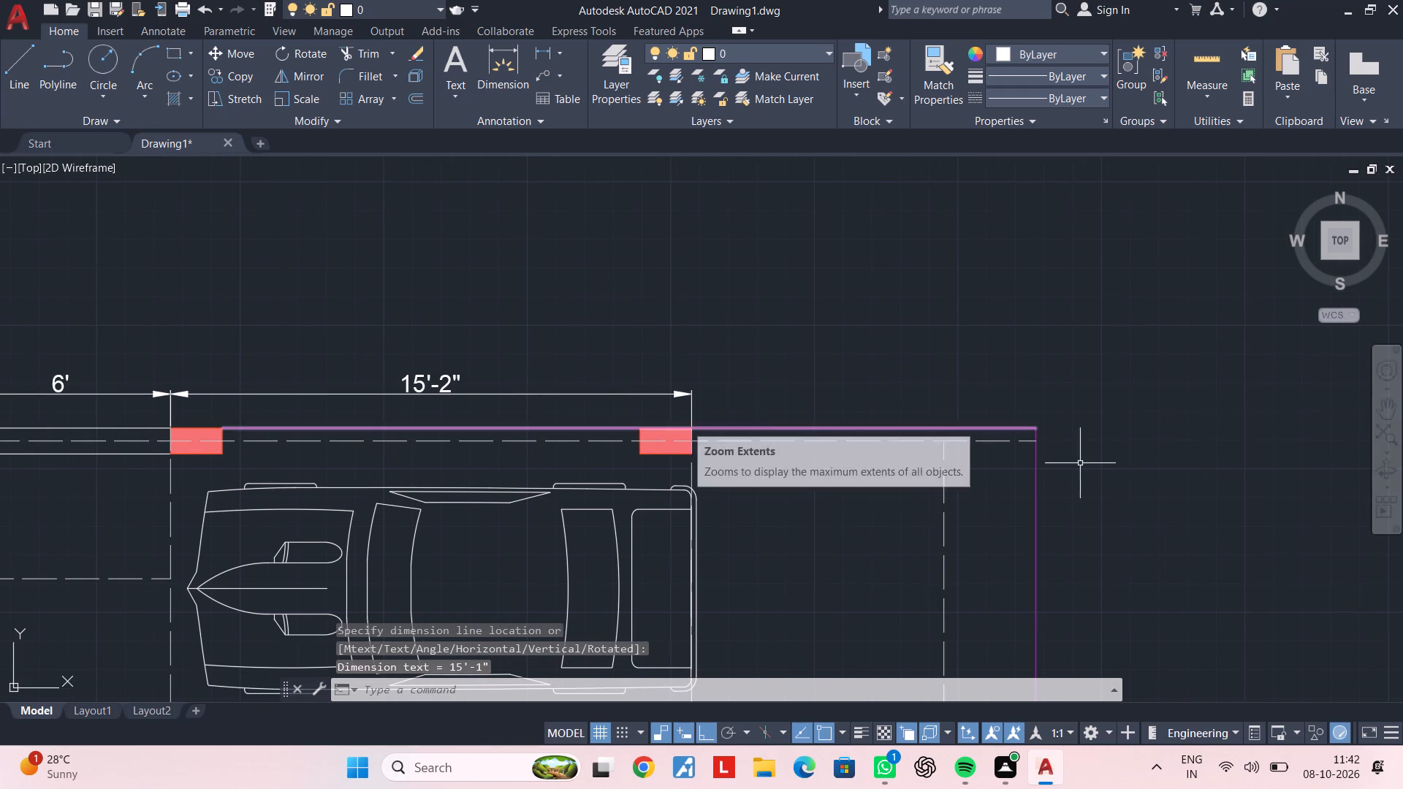
key("Escape")
key("Escape")
left_click(1035, 469)
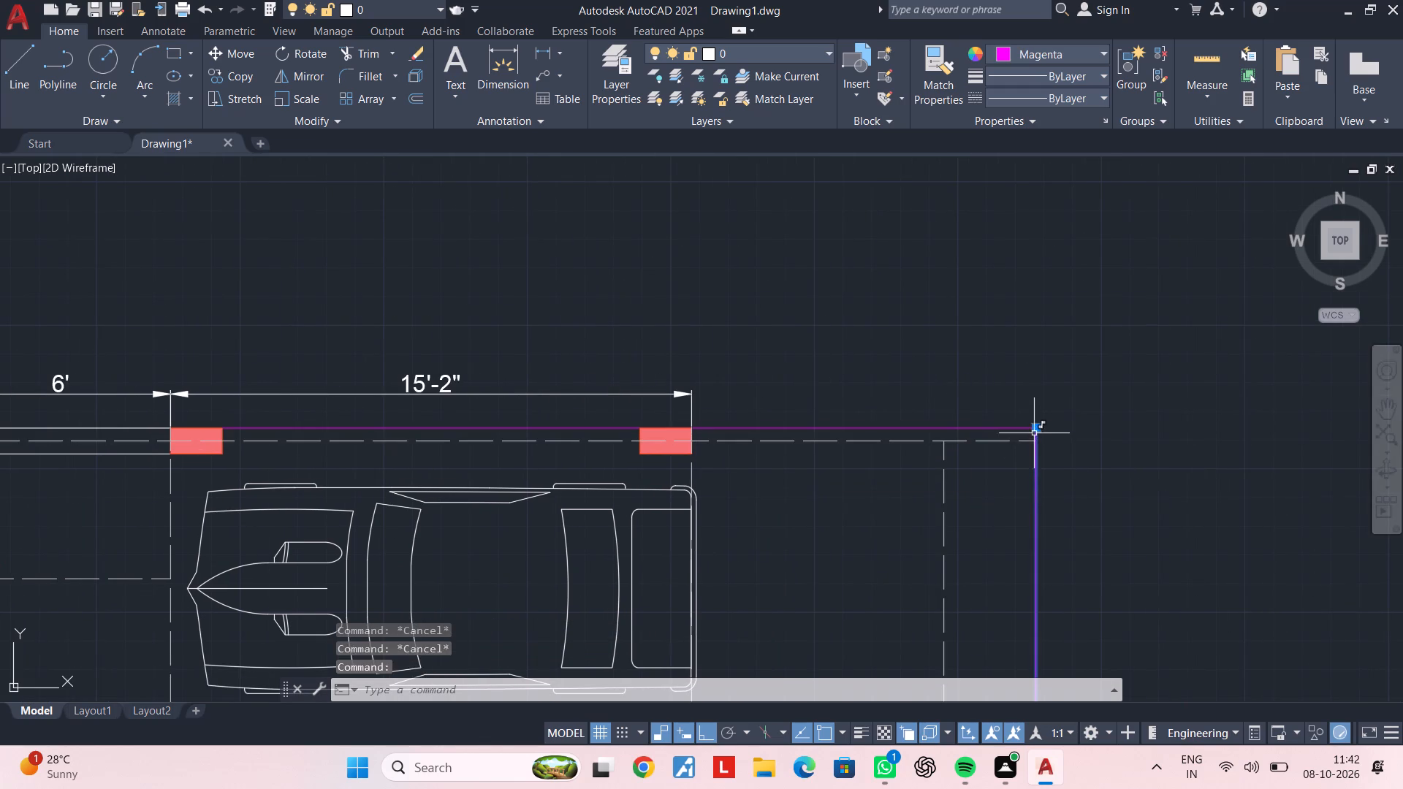
left_click(1034, 432)
left_click(1009, 324)
key("Escape")
key("Escape")
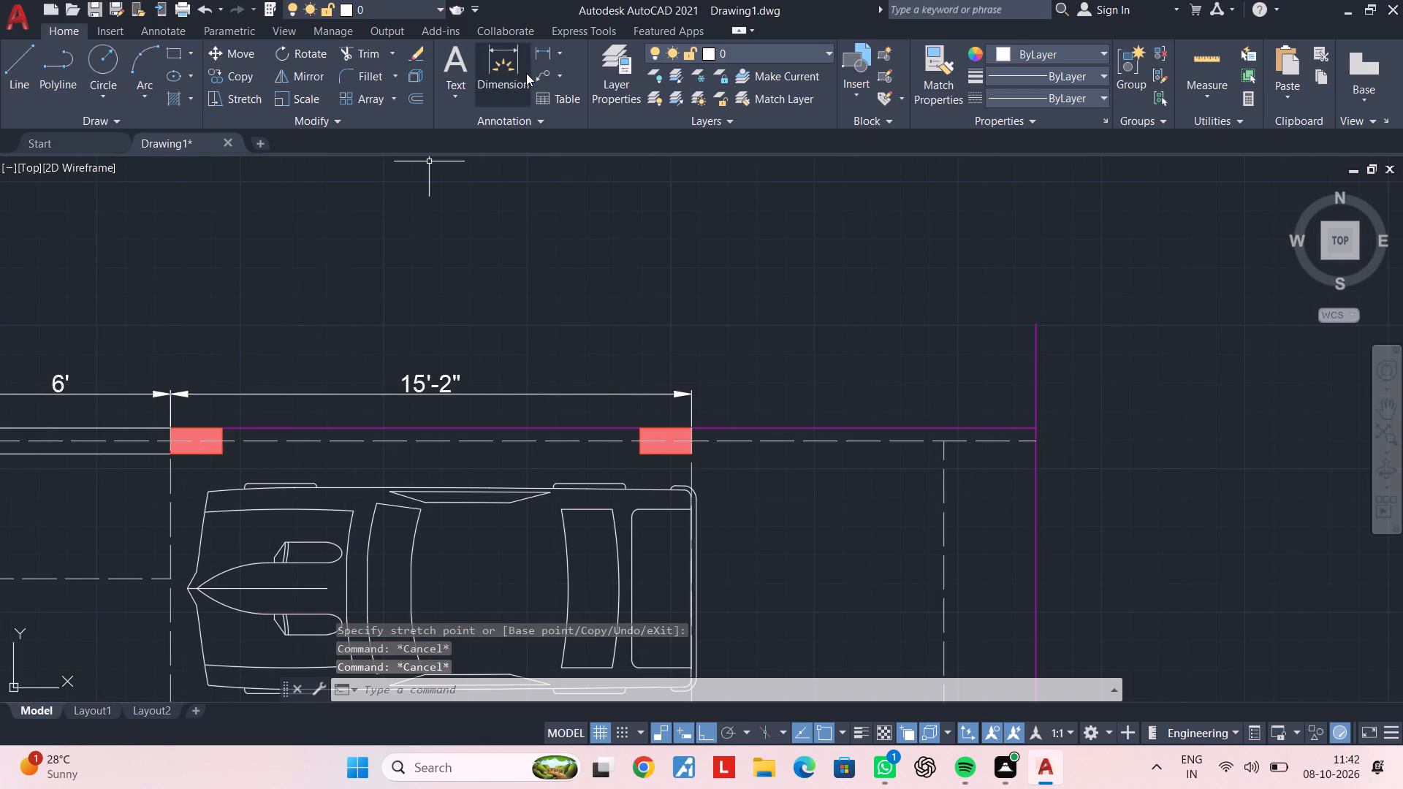
Close the northern chain with a horizontal linear dimension from the fifth column's east edge to the extended east boundary line.
left_click(539, 50)
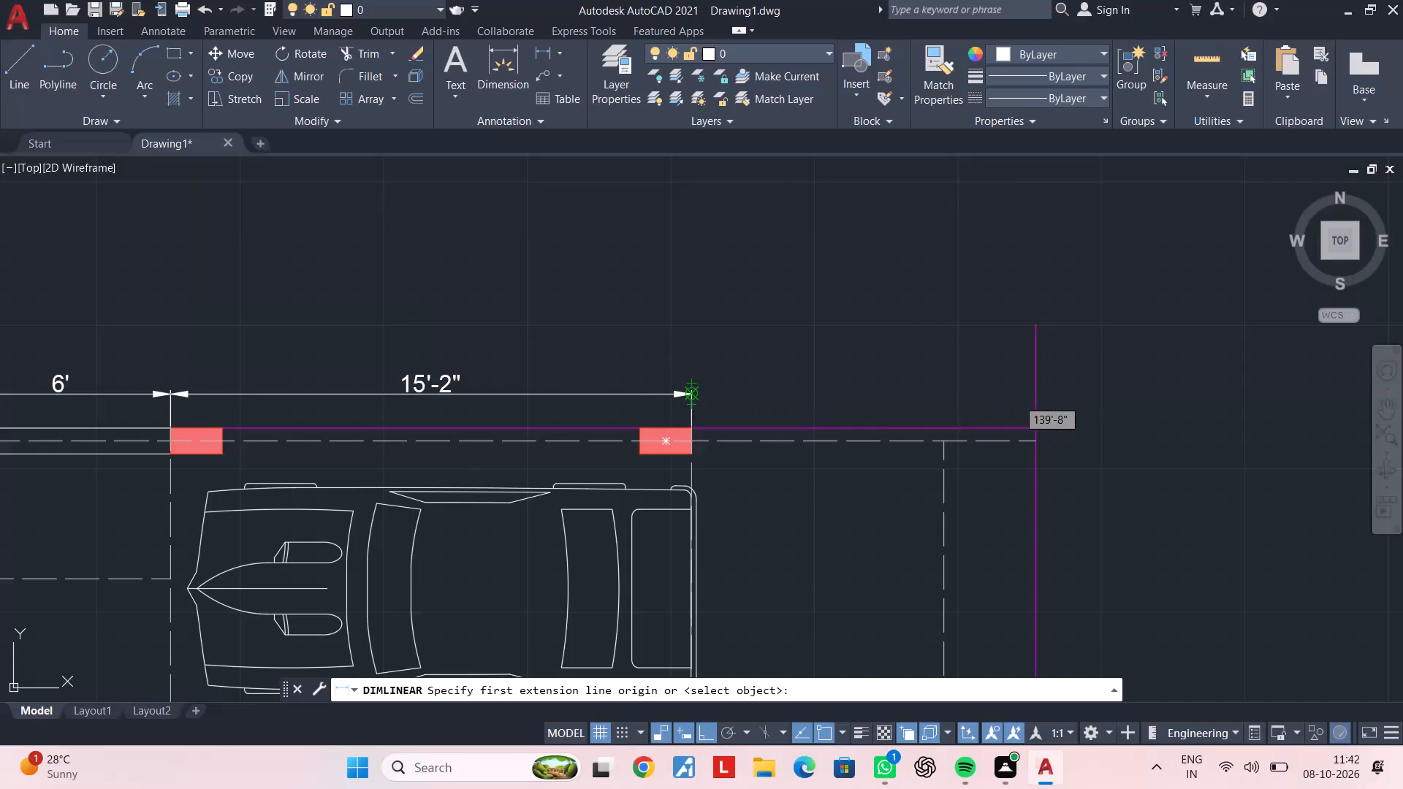
left_click(694, 399)
left_click(1040, 394)
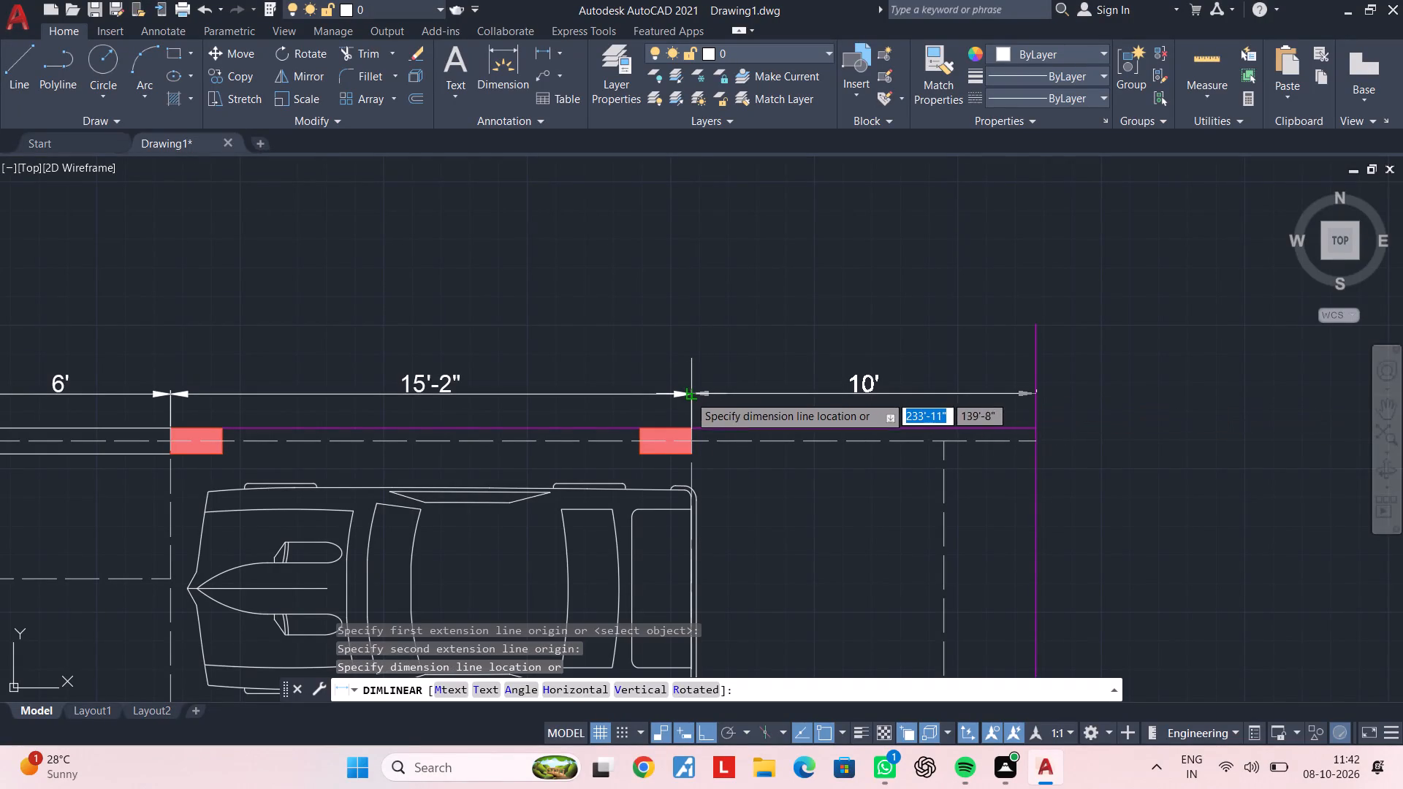
left_click(689, 395)
key("Escape")
key("Escape")
middle_click_drag(848, 446, 871, 443)
key("Escape")
key("Escape")
key("Escape")
key("Escape")
key("Escape")
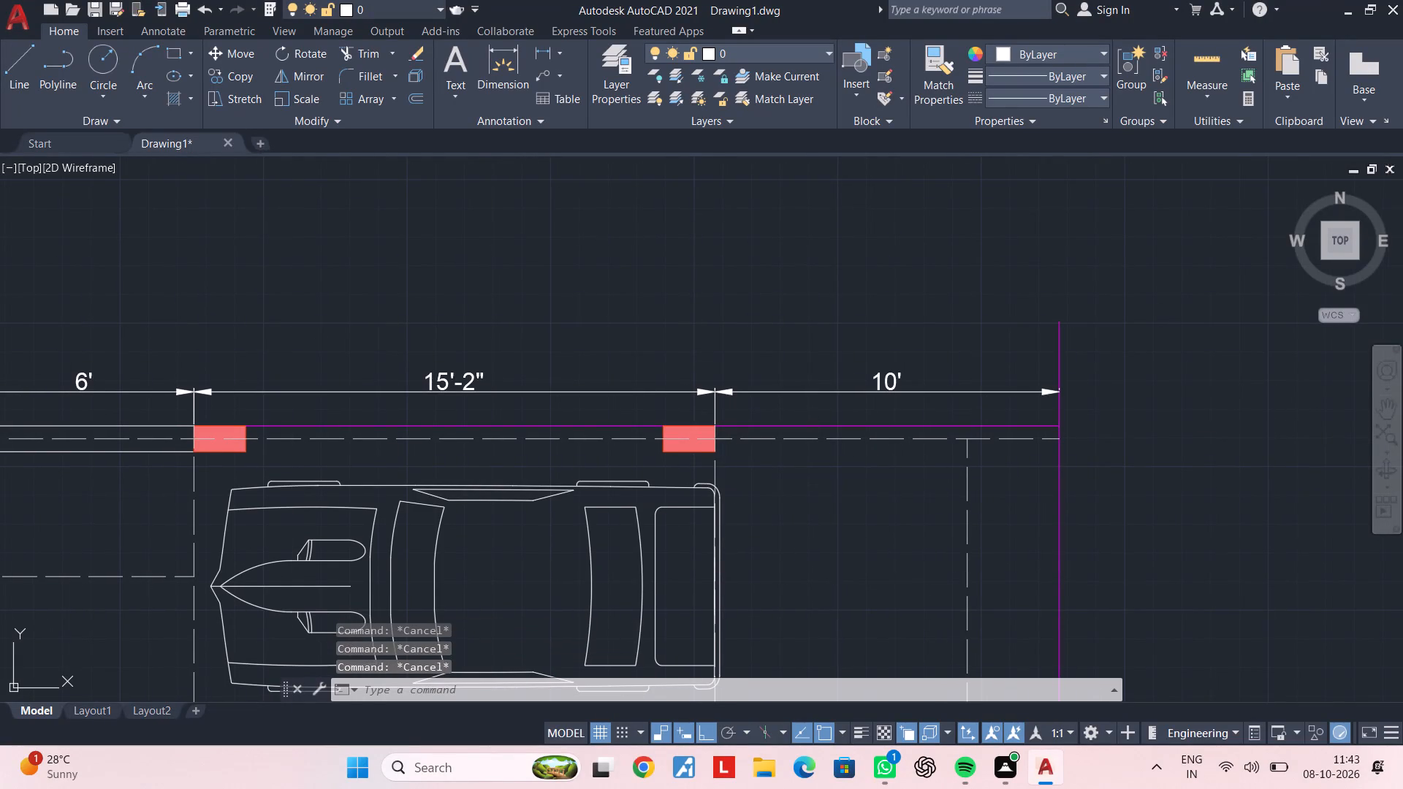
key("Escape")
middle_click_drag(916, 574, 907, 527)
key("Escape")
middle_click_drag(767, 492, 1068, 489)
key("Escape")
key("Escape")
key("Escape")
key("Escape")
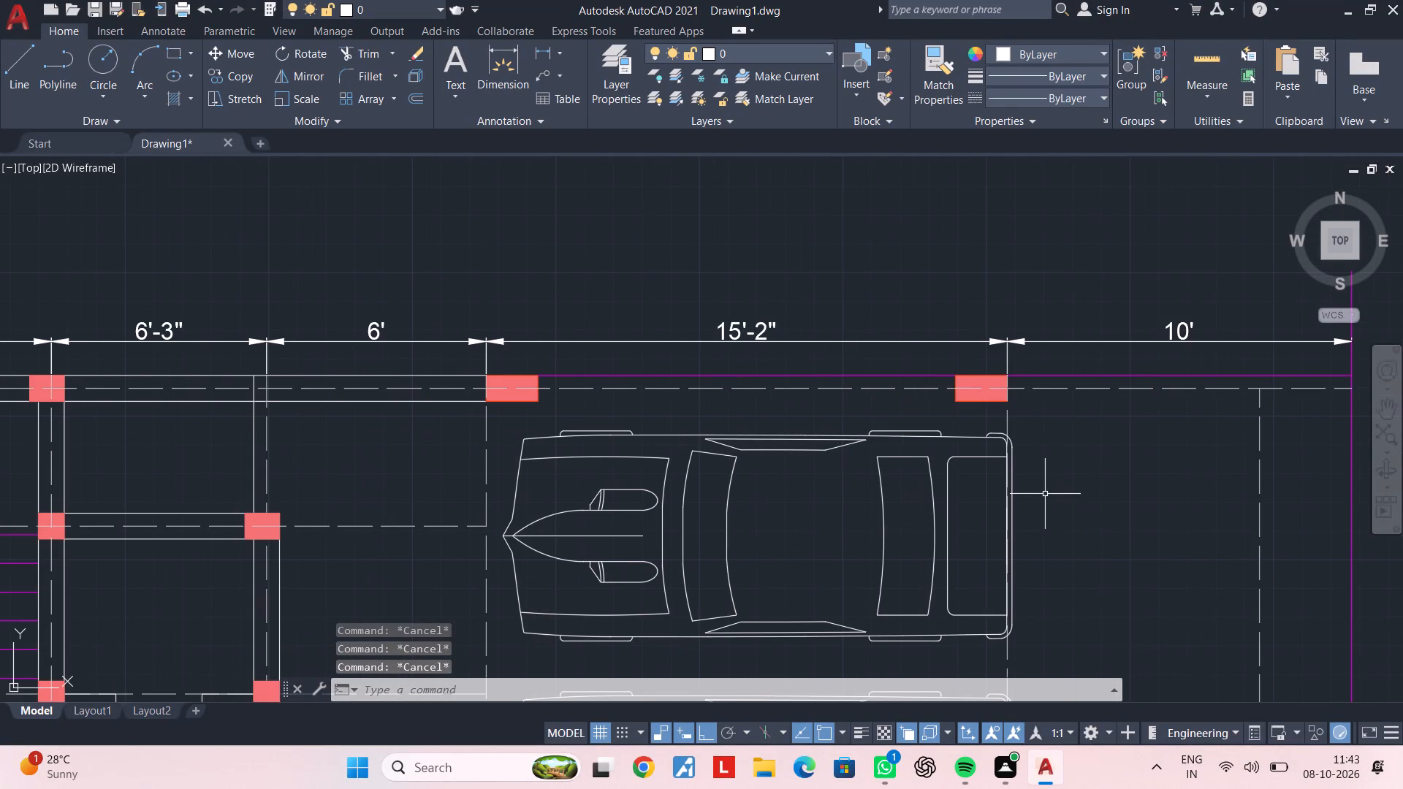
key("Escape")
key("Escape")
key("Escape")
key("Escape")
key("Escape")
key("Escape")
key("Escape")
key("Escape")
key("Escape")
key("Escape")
Add a vertical linear dimension between the two dashed horizontal grid lines just south of the stair and shaft block.
middle_click_drag(908, 559, 1016, 373)
scroll(824, 599, "down", 2)
middle_click_drag(826, 595, 921, 407)
scroll(671, 521, "up", 1)
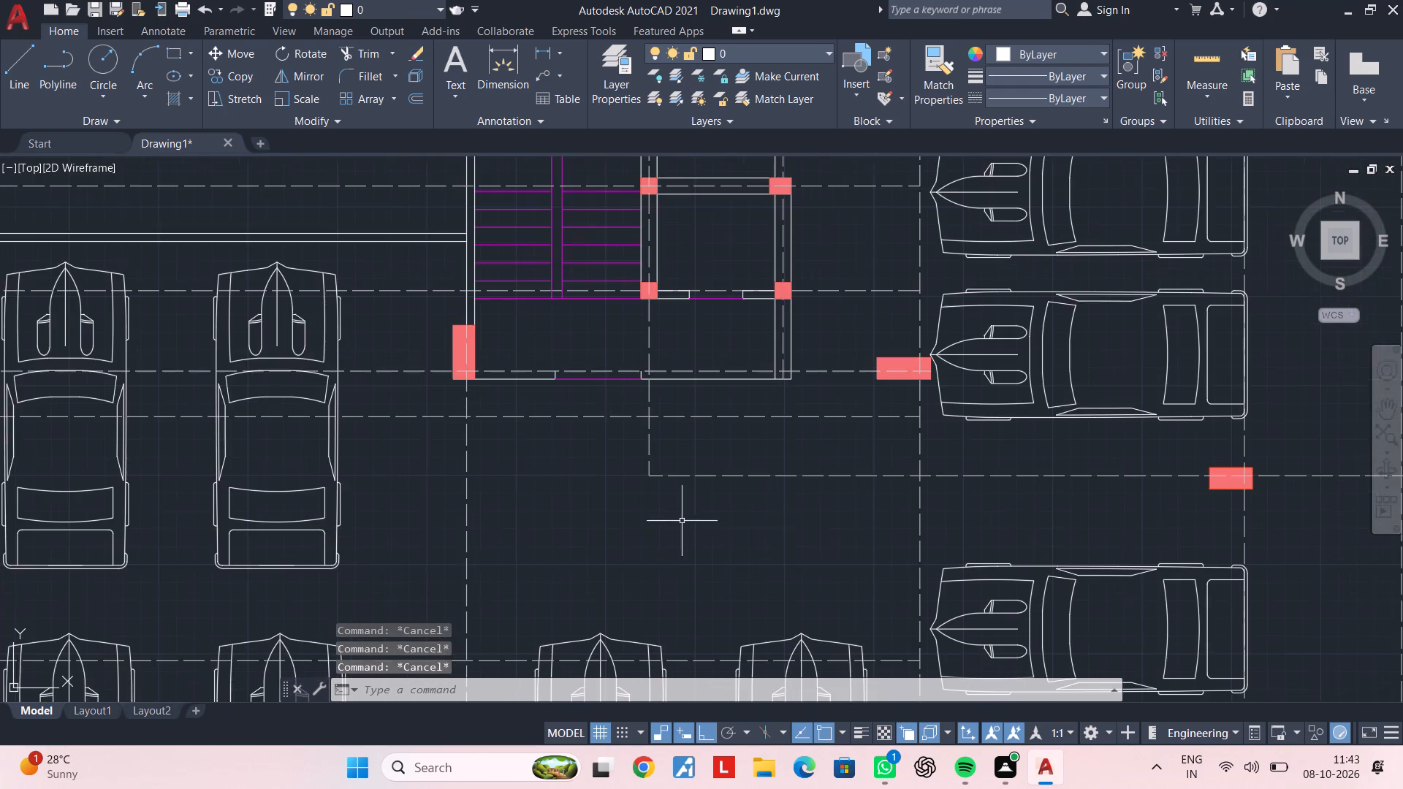
middle_click_drag(805, 525, 784, 508)
key("Escape")
key("Escape")
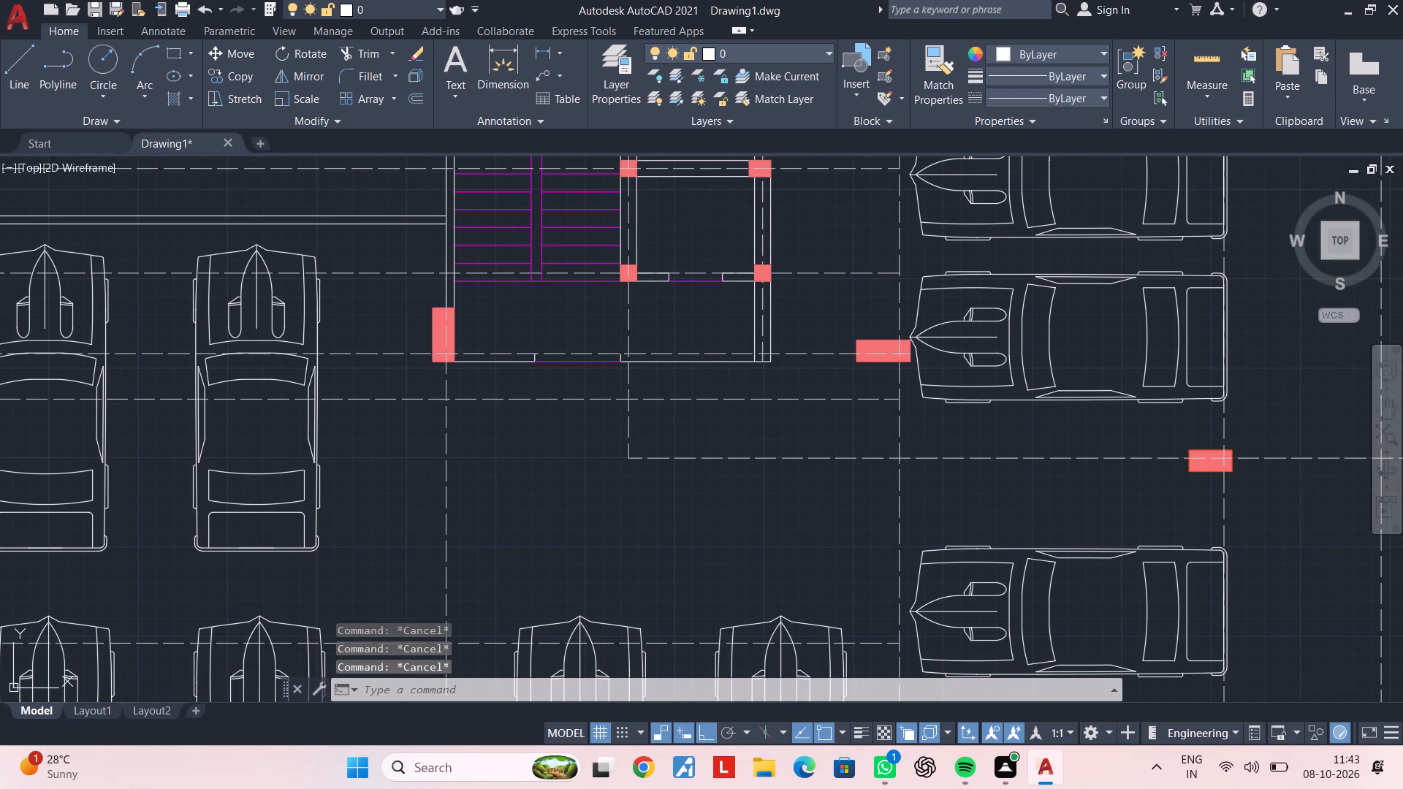
scroll(797, 434, "up", 1)
left_click(546, 56)
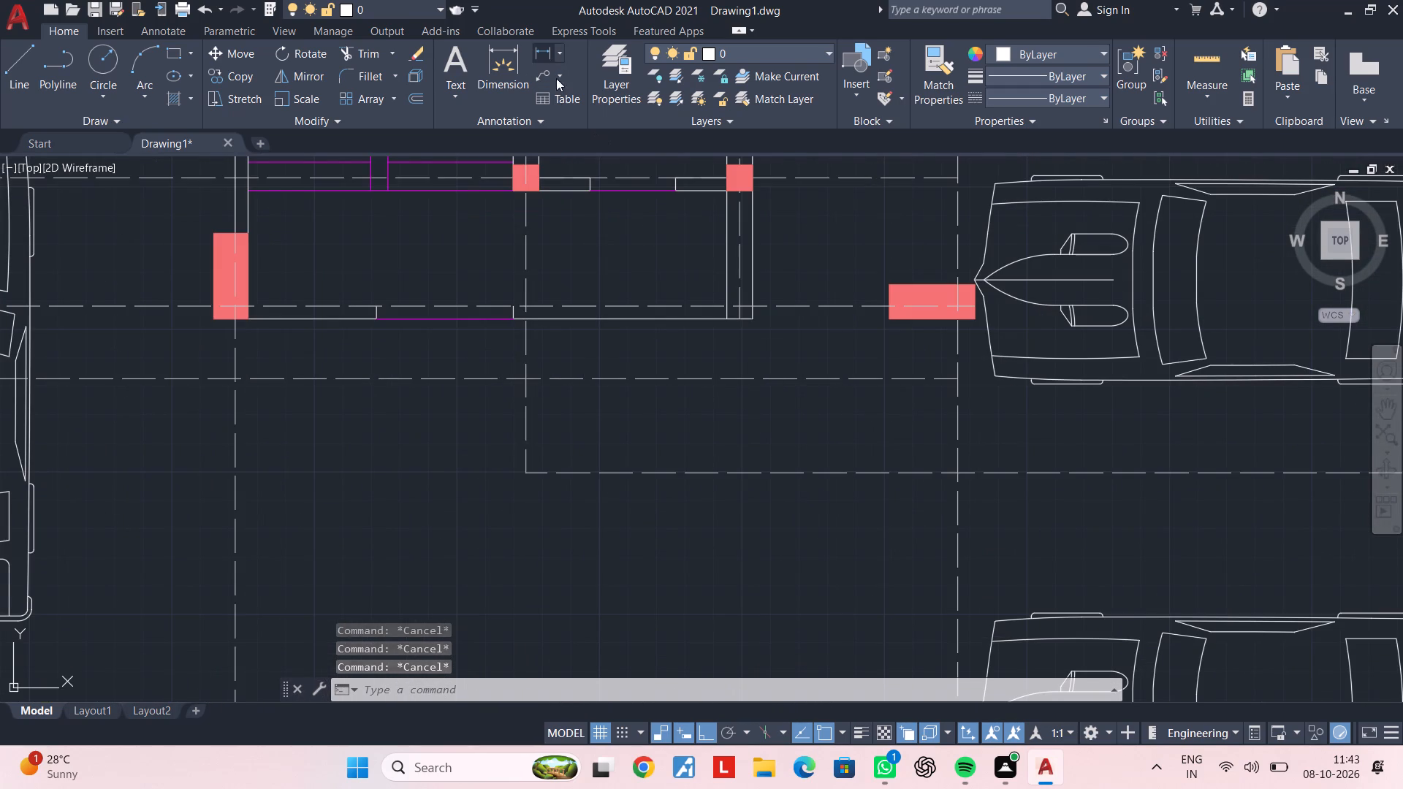
left_click(751, 378)
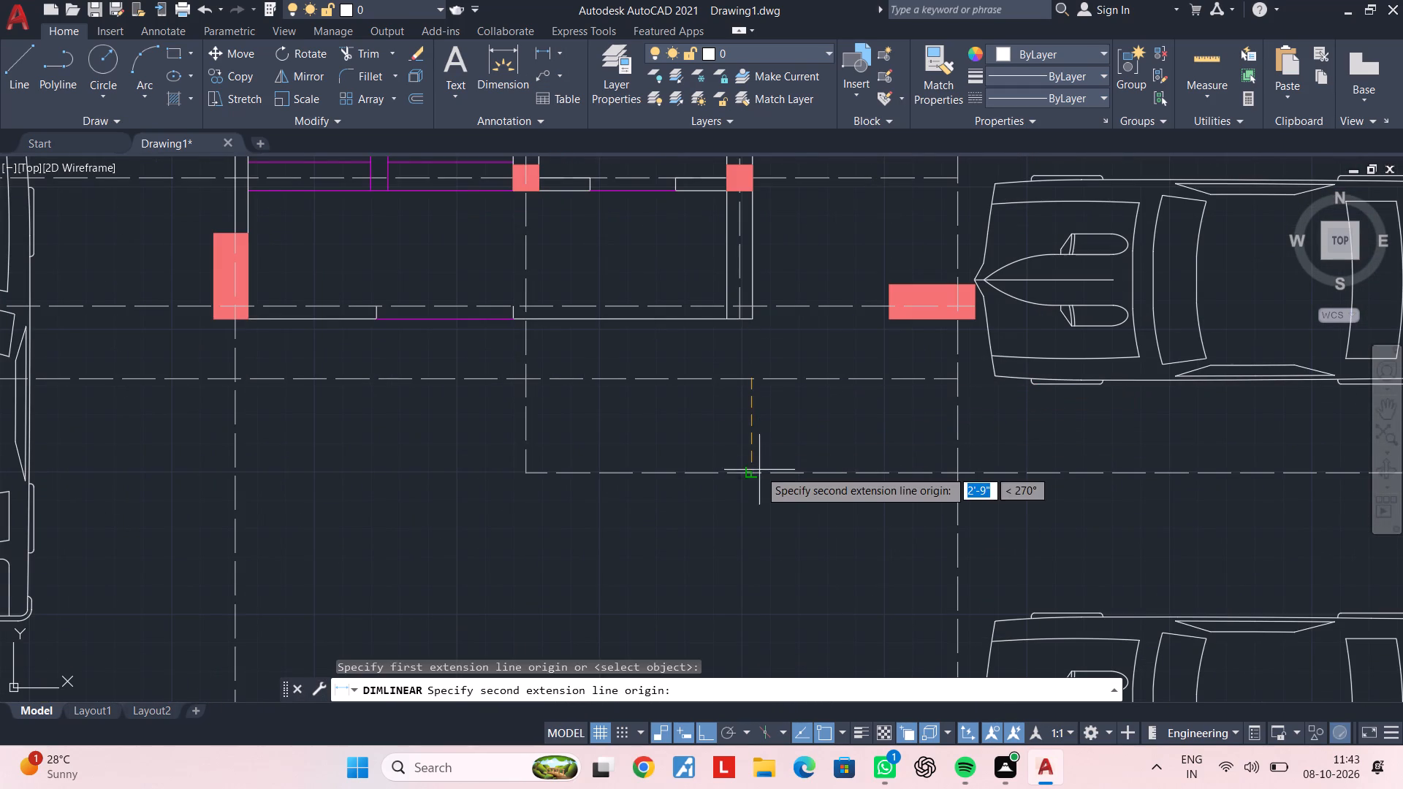
left_click(749, 471)
left_click(749, 440)
Continue that vertical chain with a linear dimension down to the dashed grid line crossing the fronts of the southern cars.
middle_click_drag(758, 476, 786, 367)
key("space")
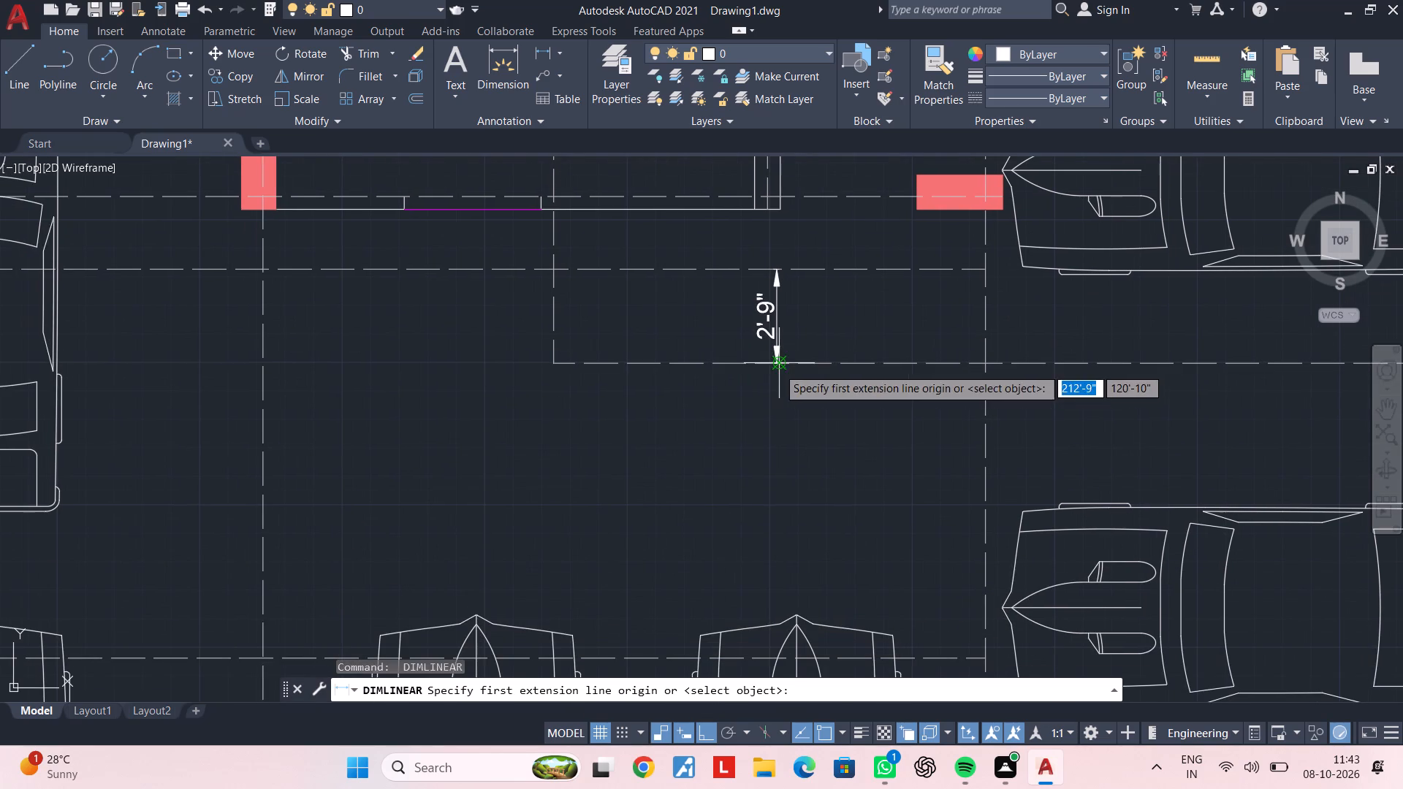
left_click(777, 367)
middle_click_drag(782, 474, 784, 391)
left_click(780, 577)
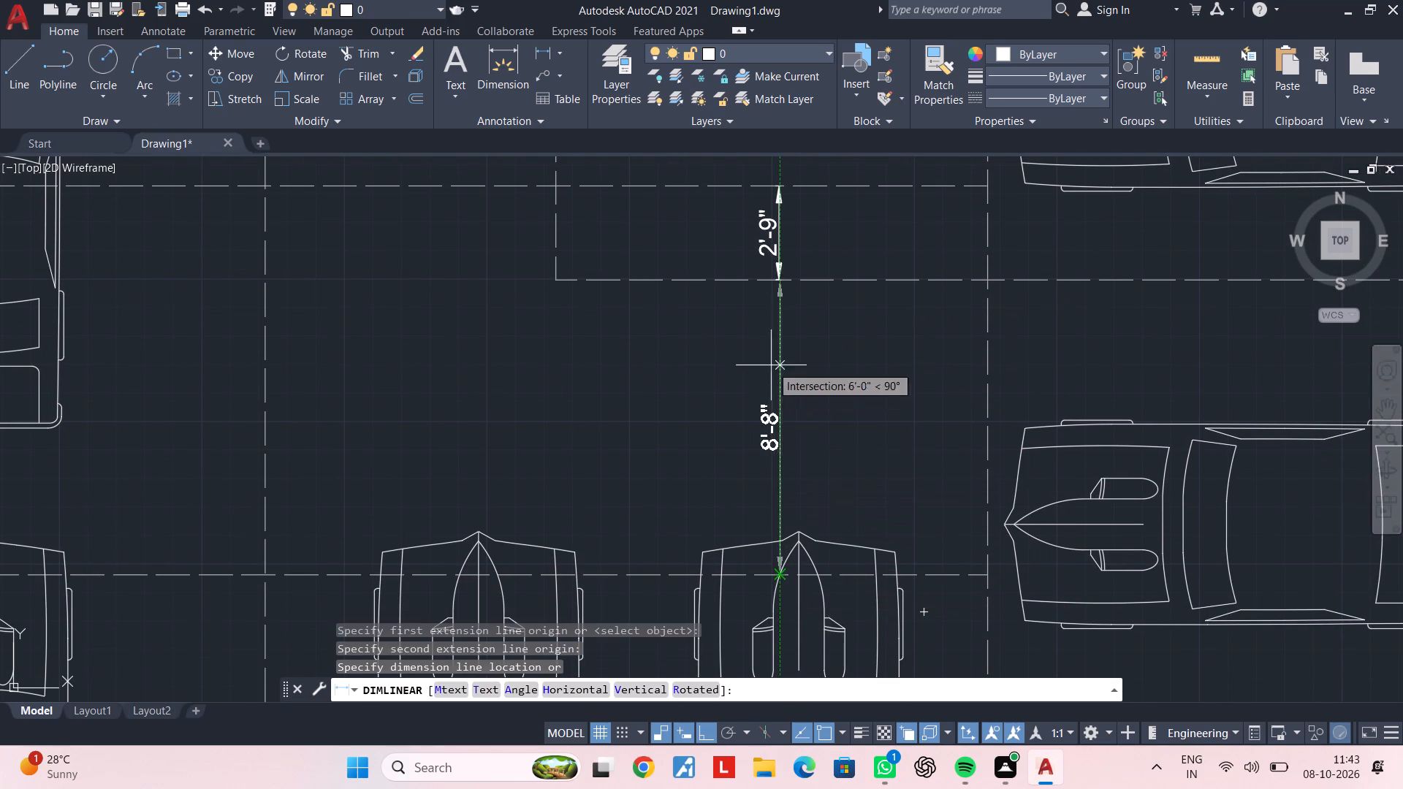
left_click(779, 280)
key("Escape")
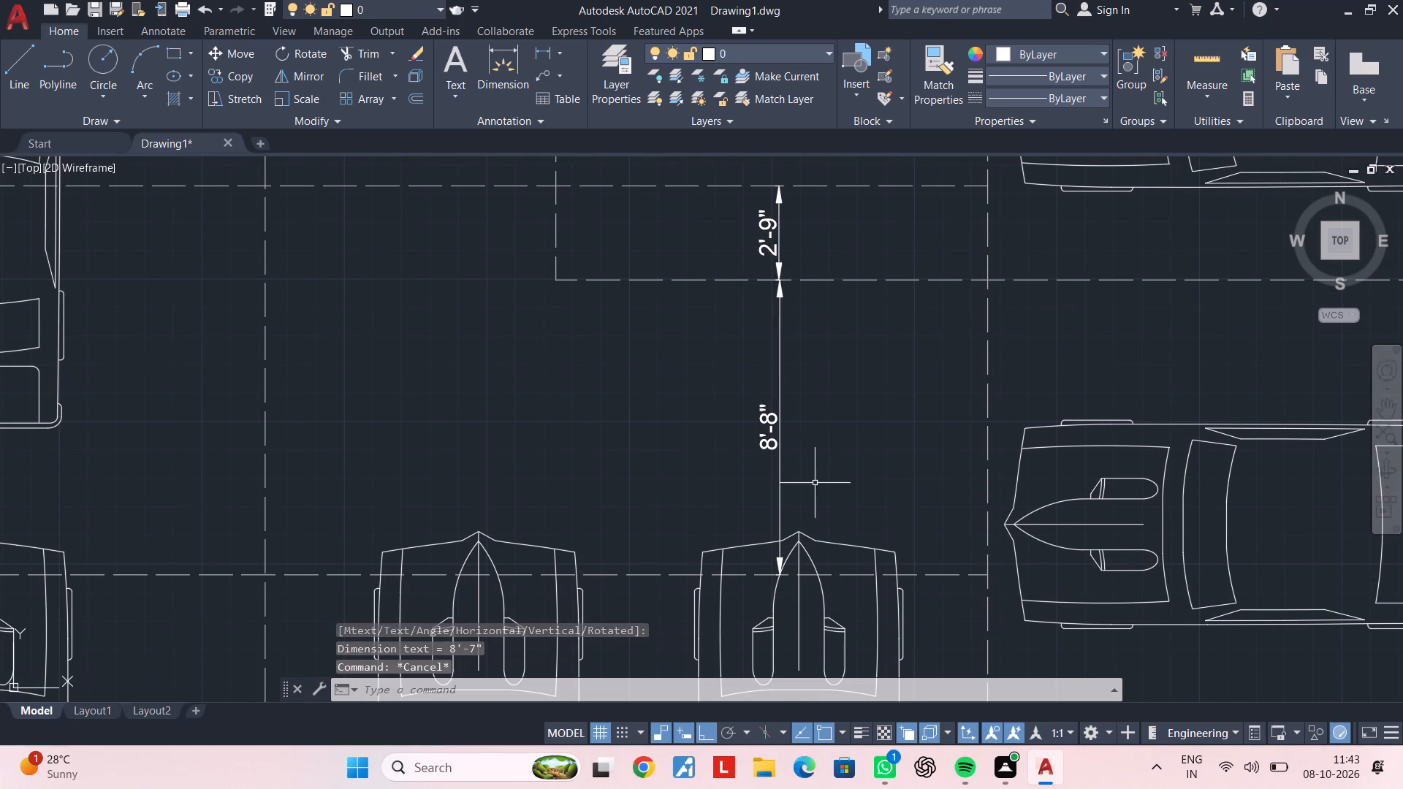
key("Escape")
Add an overall horizontal linear dimension between the southwest and southeast boundary corners, placed below the southern dimension chain.
scroll(773, 590, "up", 6)
middle_click_drag(788, 568, 783, 407)
scroll(756, 549, "up", 5)
scroll(837, 581, "down", 10)
scroll(1030, 460, "down", 1)
middle_click_drag(970, 452, 663, 452)
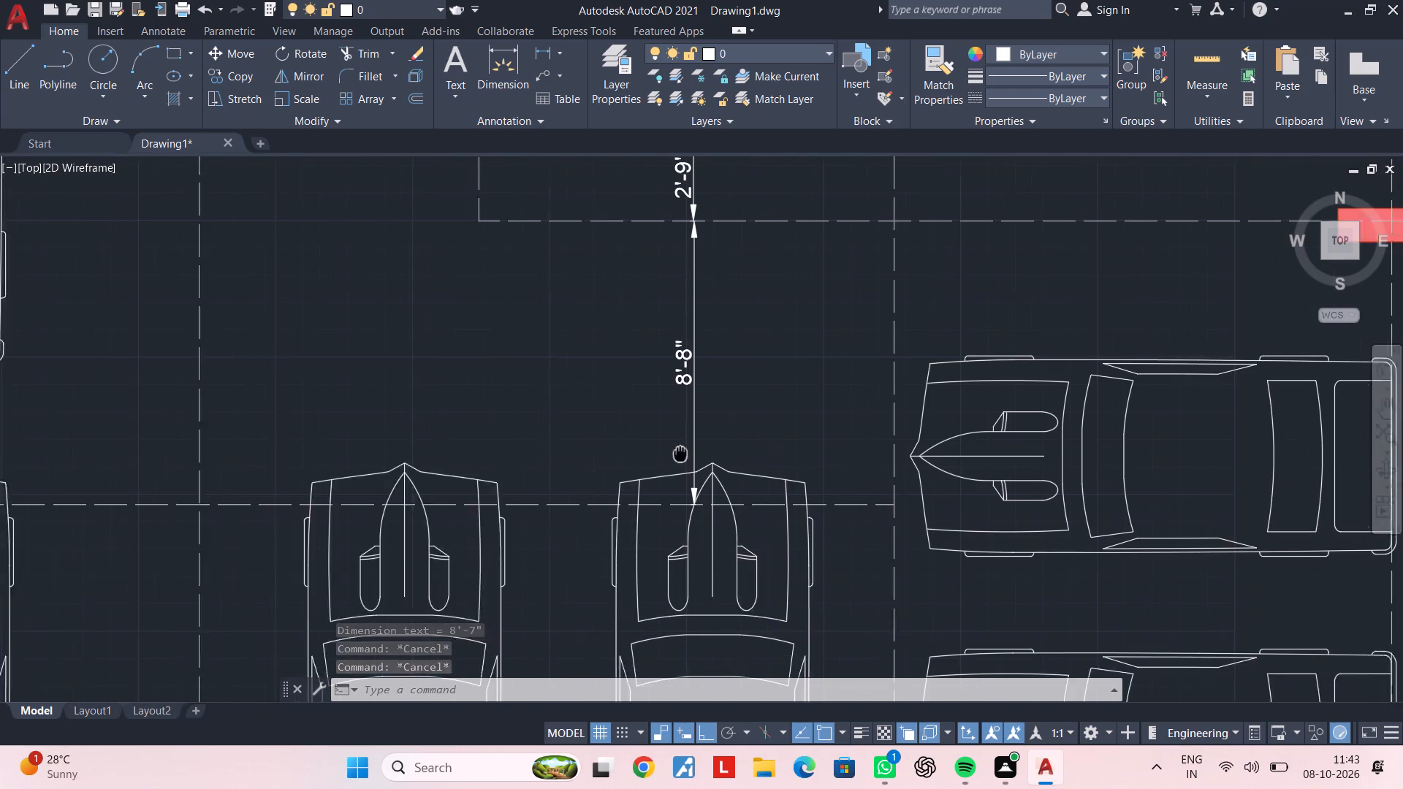
middle_click_drag(663, 452, 634, 452)
middle_click_drag(799, 482, 706, 482)
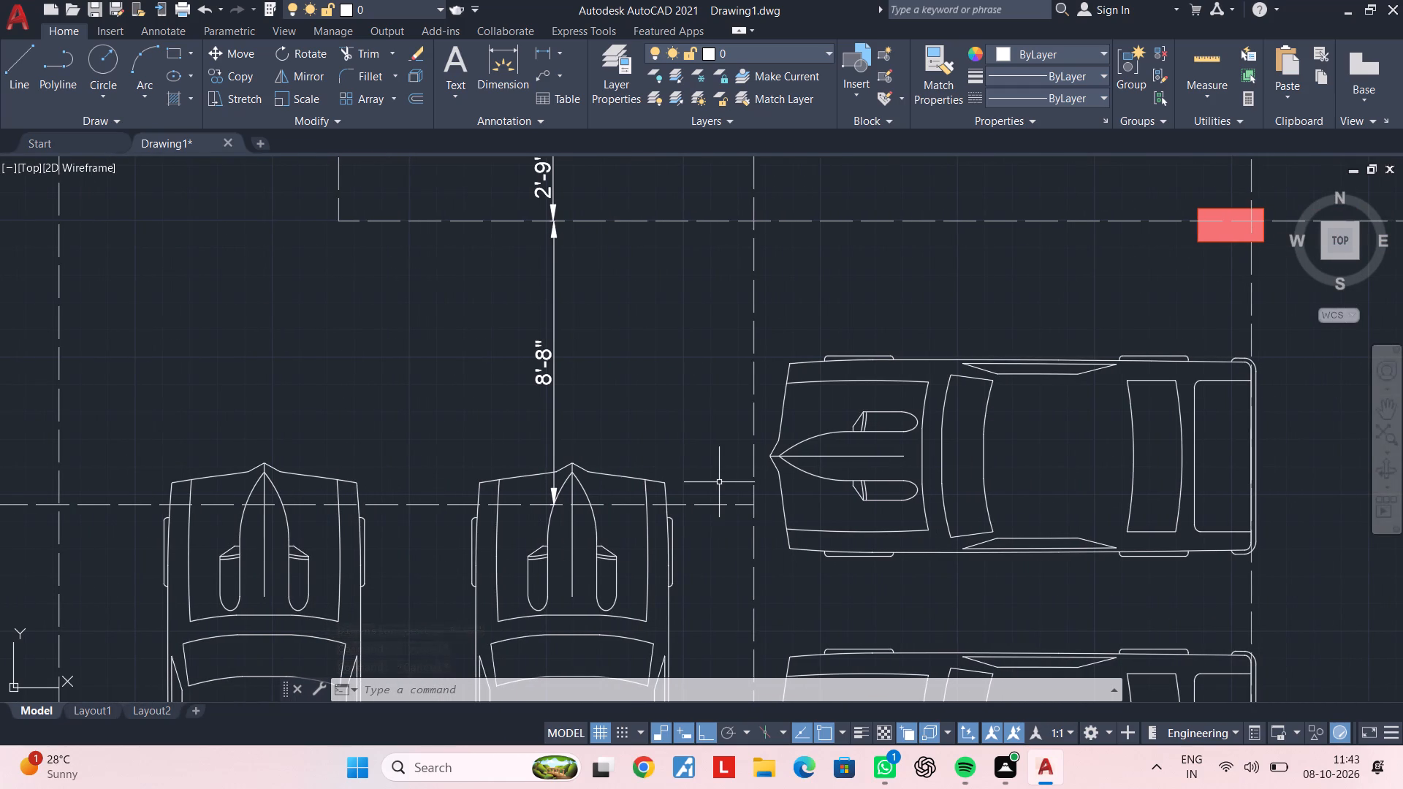
scroll(719, 482, "down", 3)
middle_click_drag(725, 495, 783, 223)
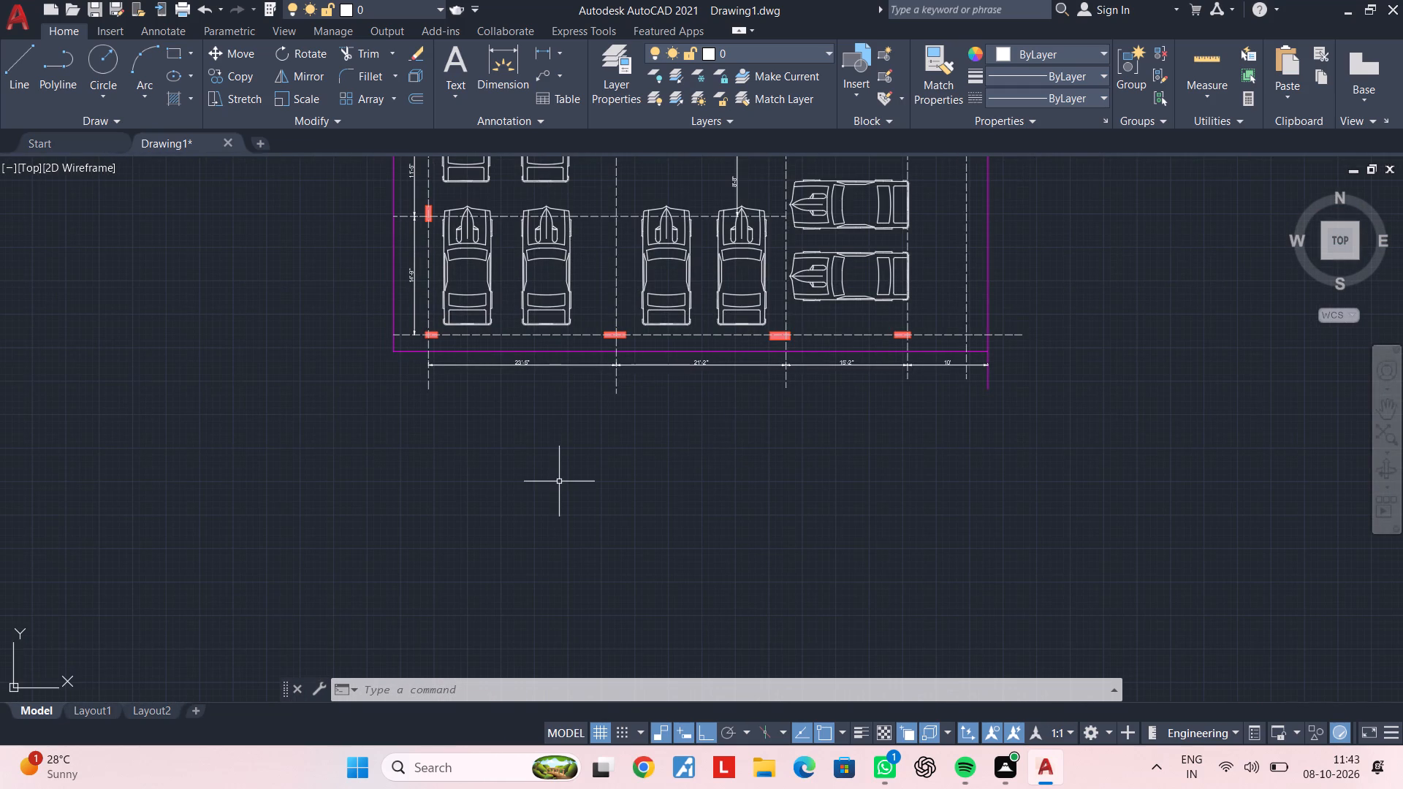
key("space")
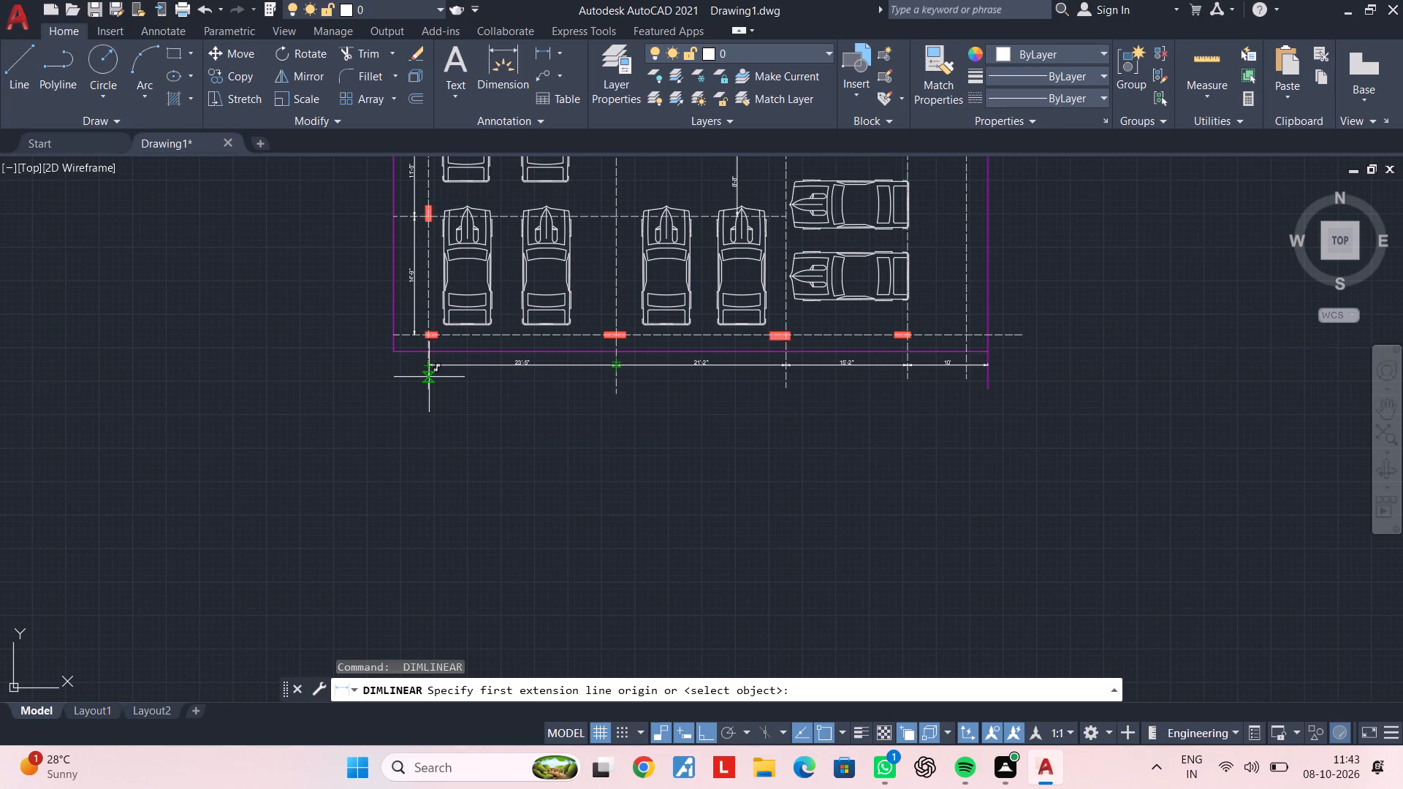
middle_click_drag(429, 377, 430, 388)
scroll(401, 358, "up", 2)
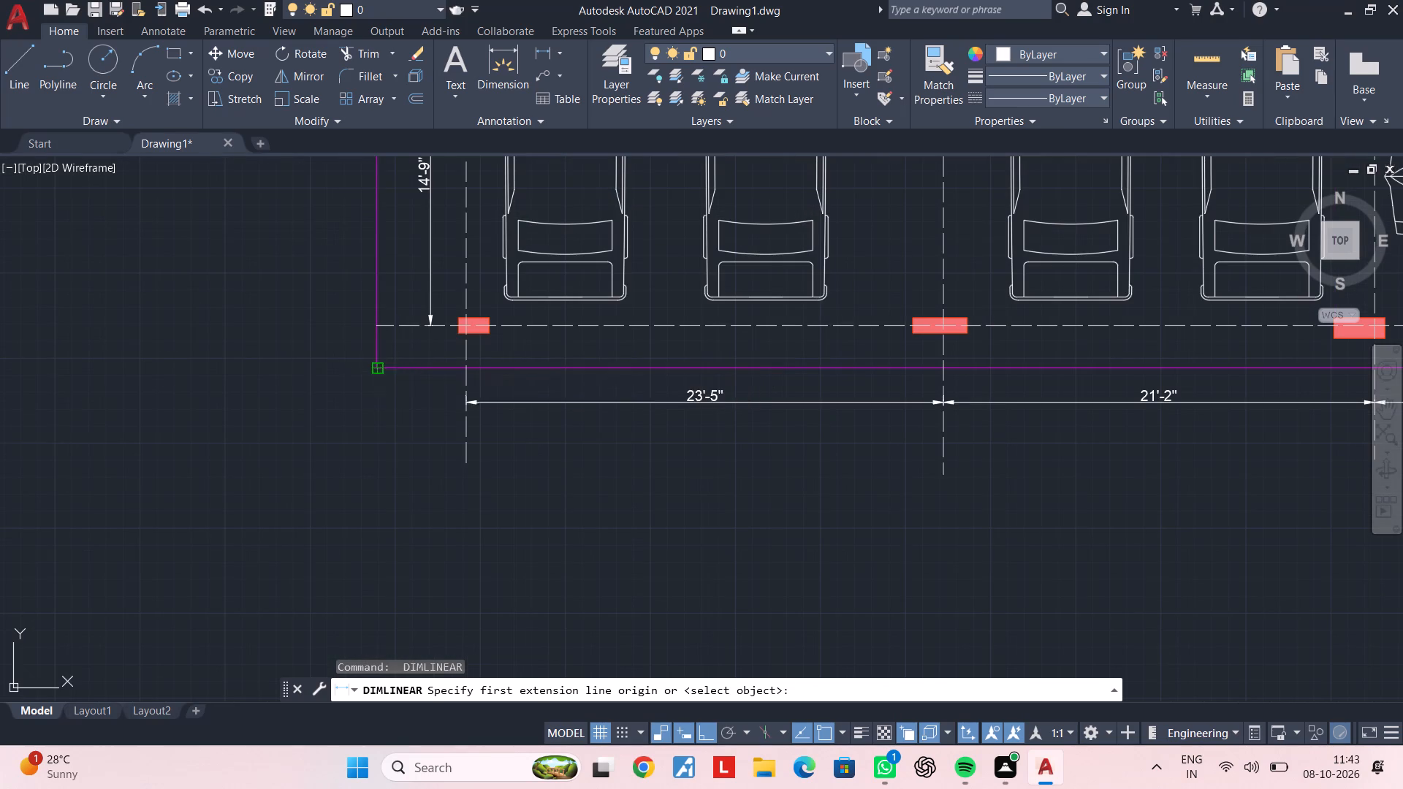
left_click(380, 371)
scroll(971, 413, "down", 1)
middle_click_drag(935, 413, 493, 413)
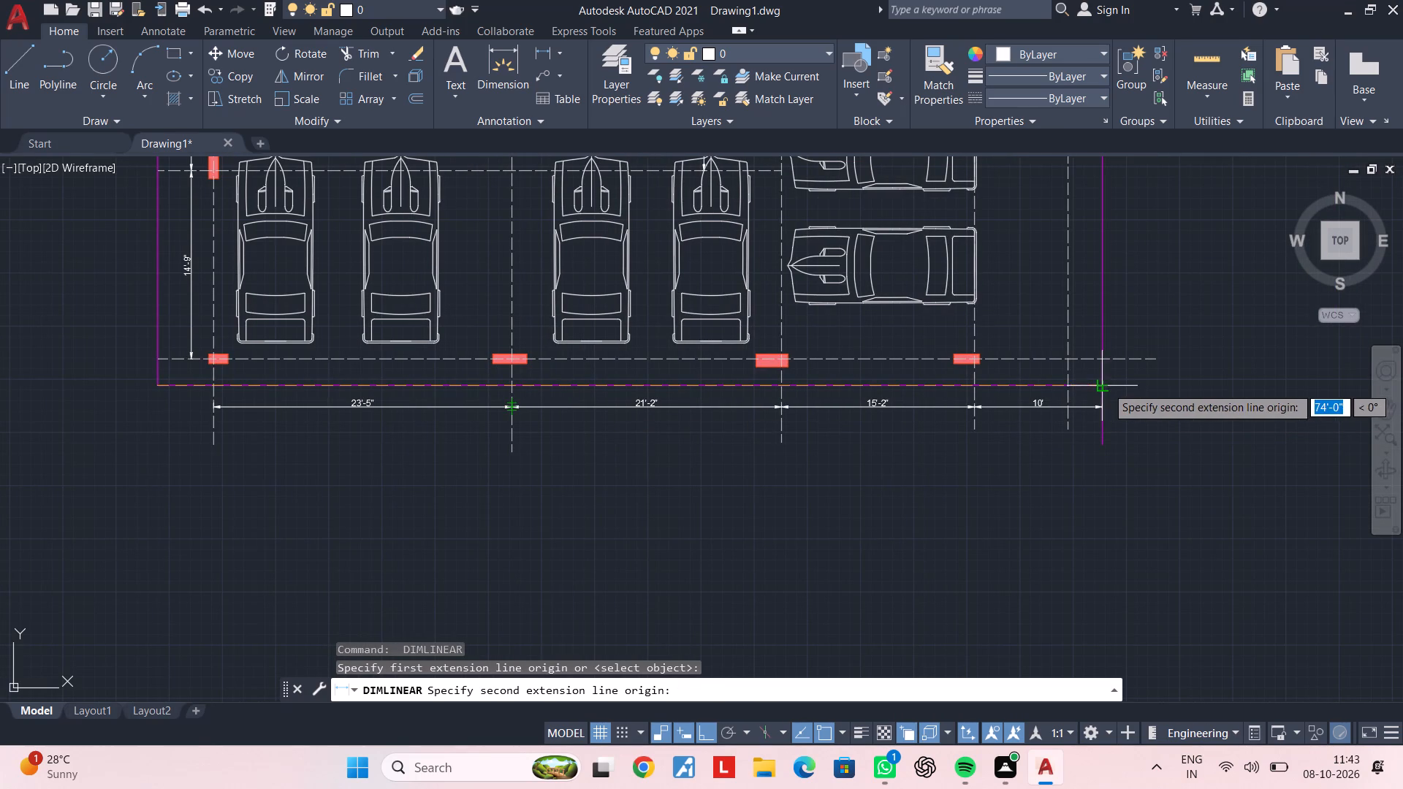
left_click(1106, 386)
scroll(1110, 426, "up", 2)
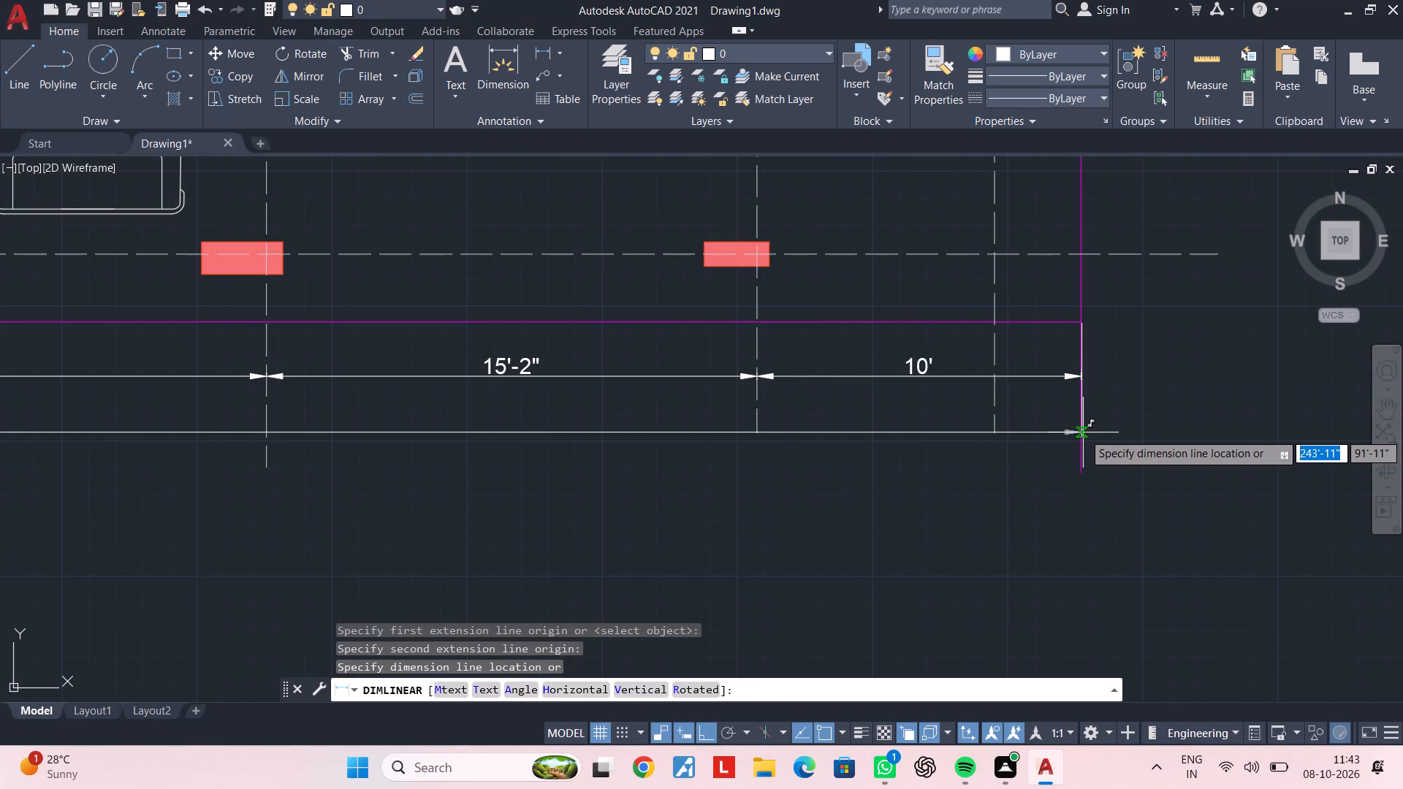
left_click(1083, 434)
scroll(954, 470, "down", 3)
middle_click_drag(1049, 473, 1252, 481)
scroll(902, 469, "up", 3)
scroll(943, 478, "down", 3)
middle_click_drag(984, 476, 946, 508)
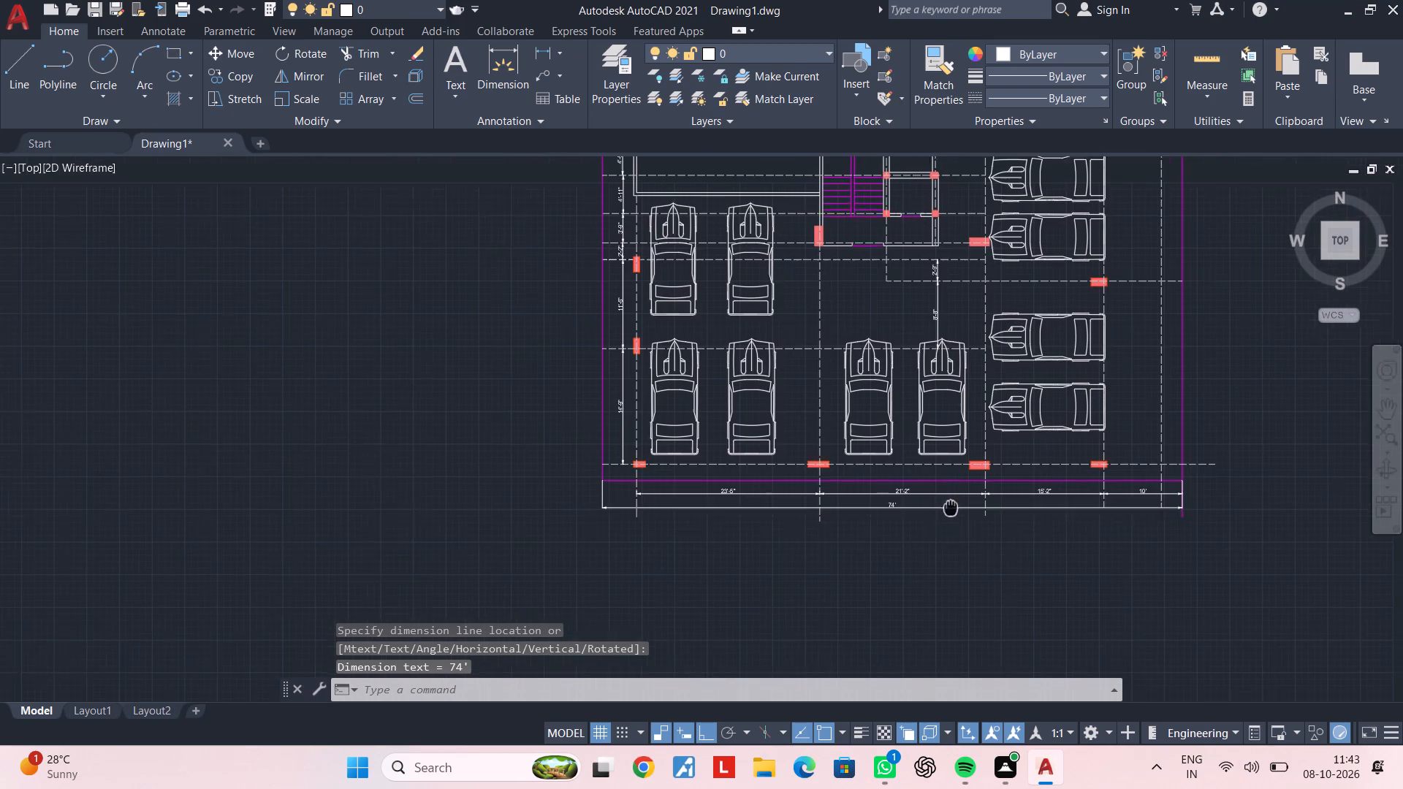
middle_click_drag(946, 508, 937, 514)
key("Escape")
key("Escape")
Examine the whole dimensioned plan and the western part of the northern dimension chain.
scroll(934, 515, "down", 2)
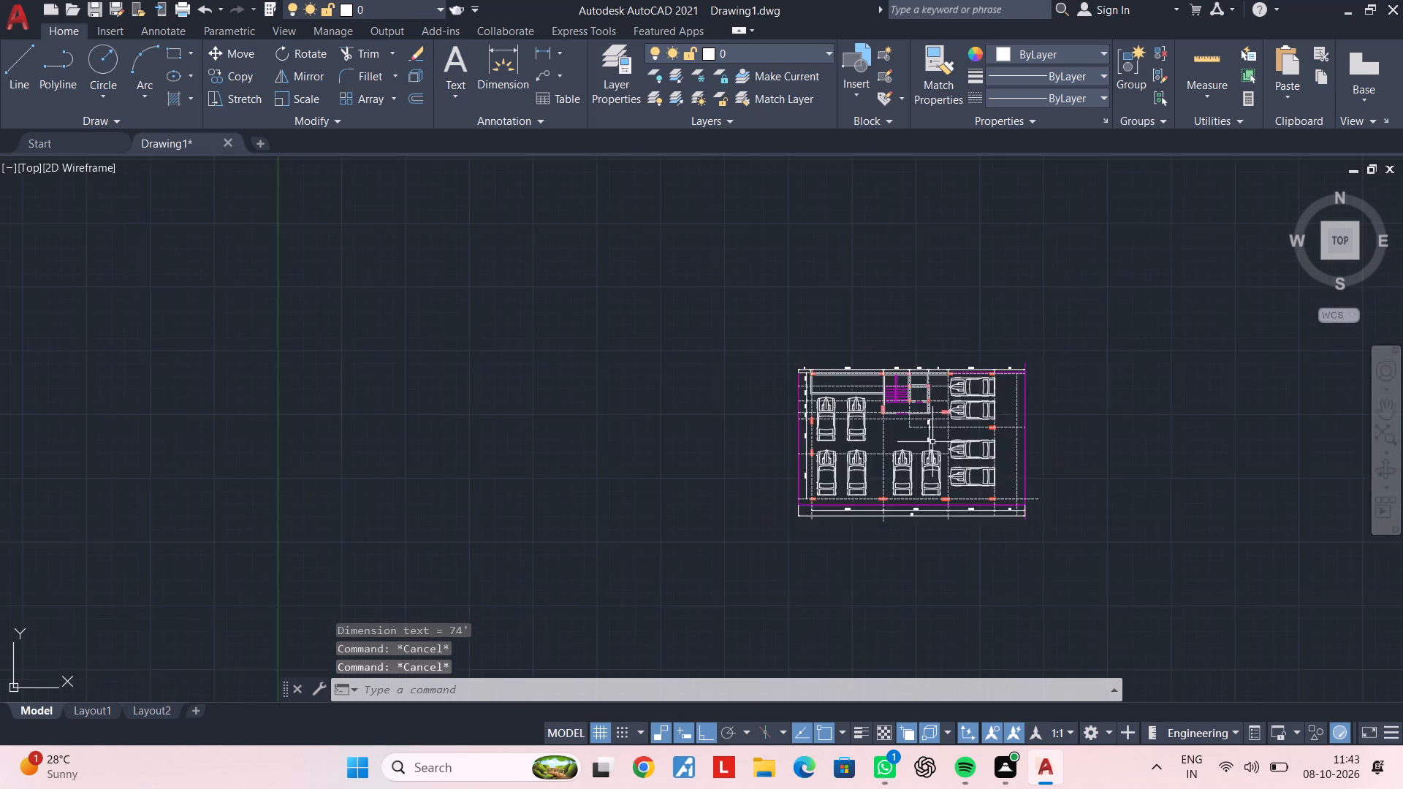
middle_click_drag(931, 430, 899, 528)
scroll(861, 473, "up", 2)
middle_click_drag(873, 451, 791, 348)
key("Escape")
key("Escape")
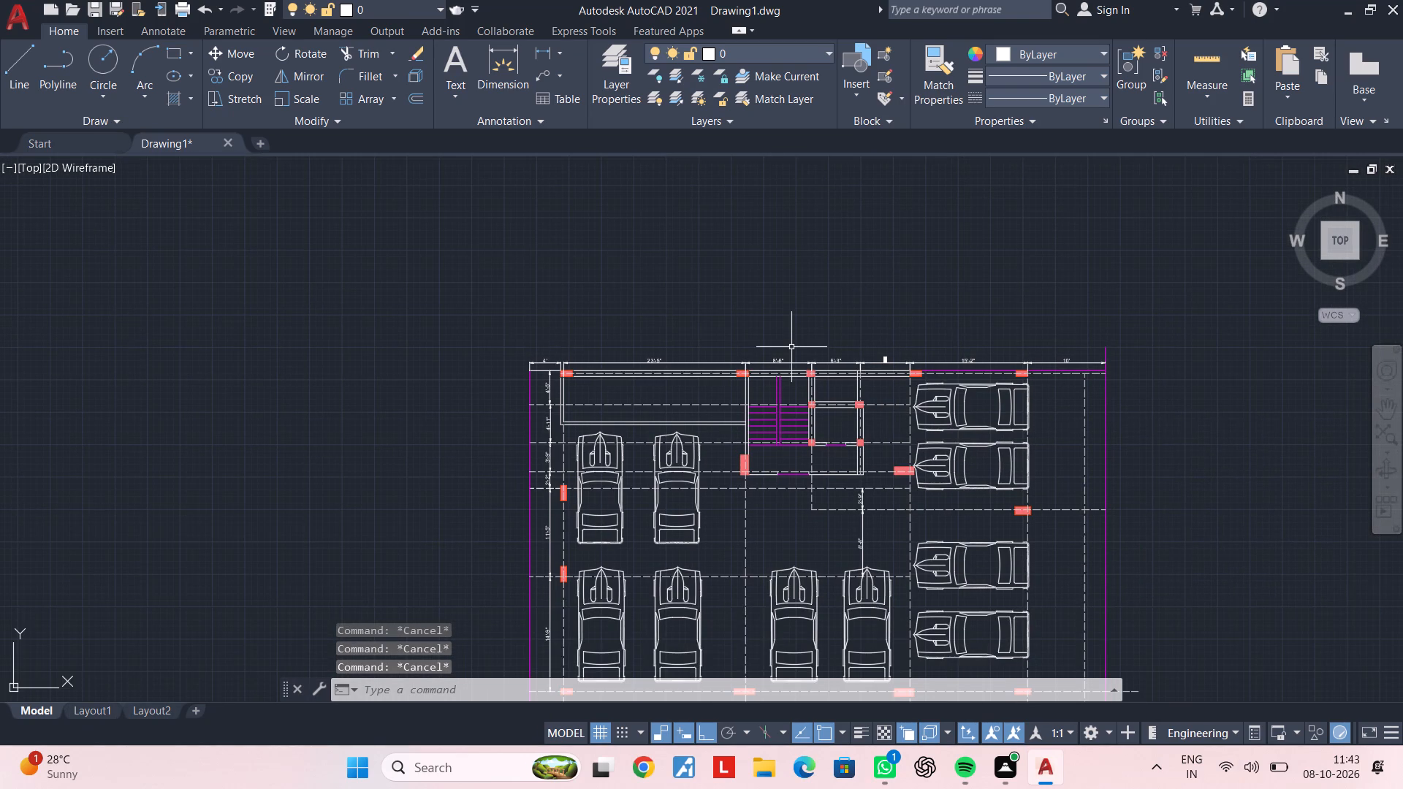
key("Escape")
key("Escape")
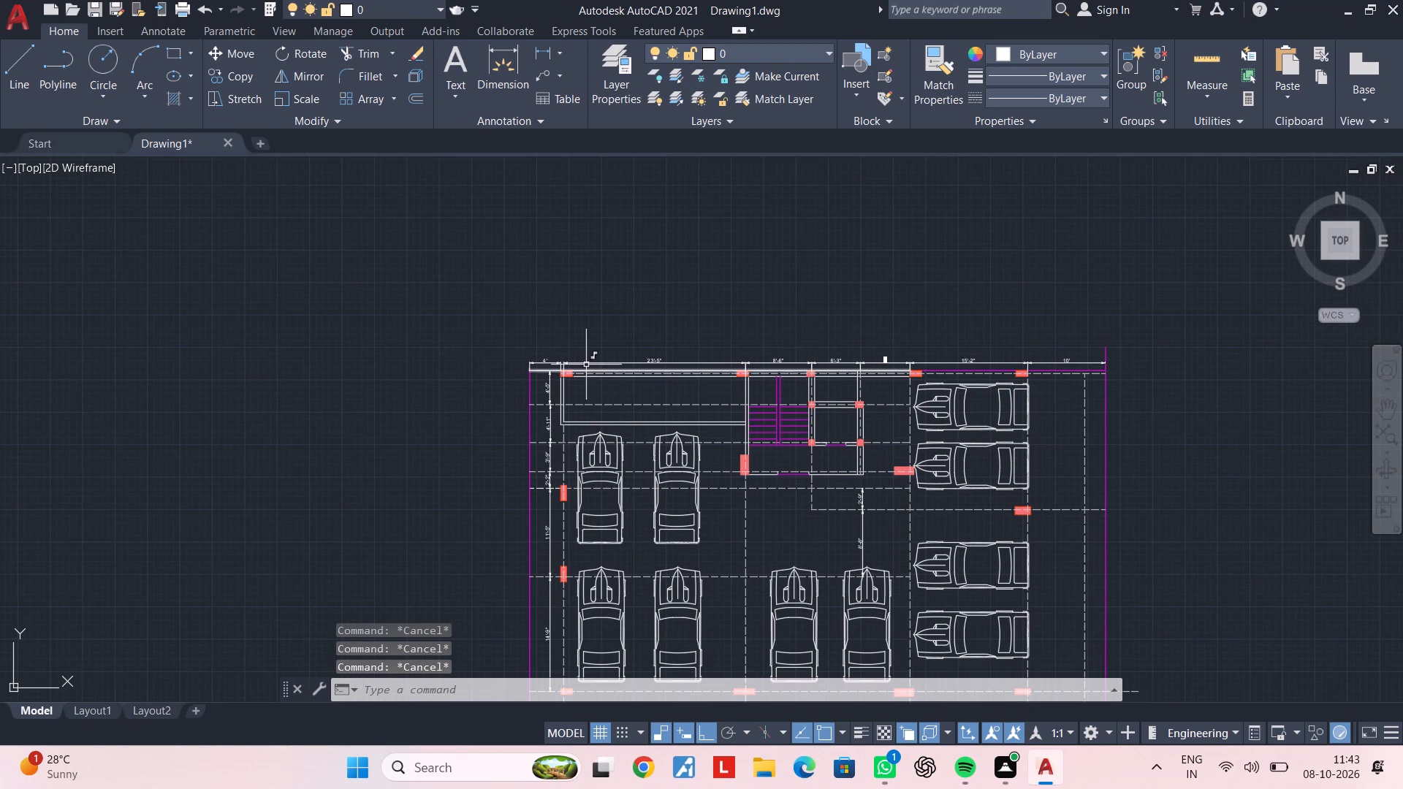
scroll(588, 362, "up", 2)
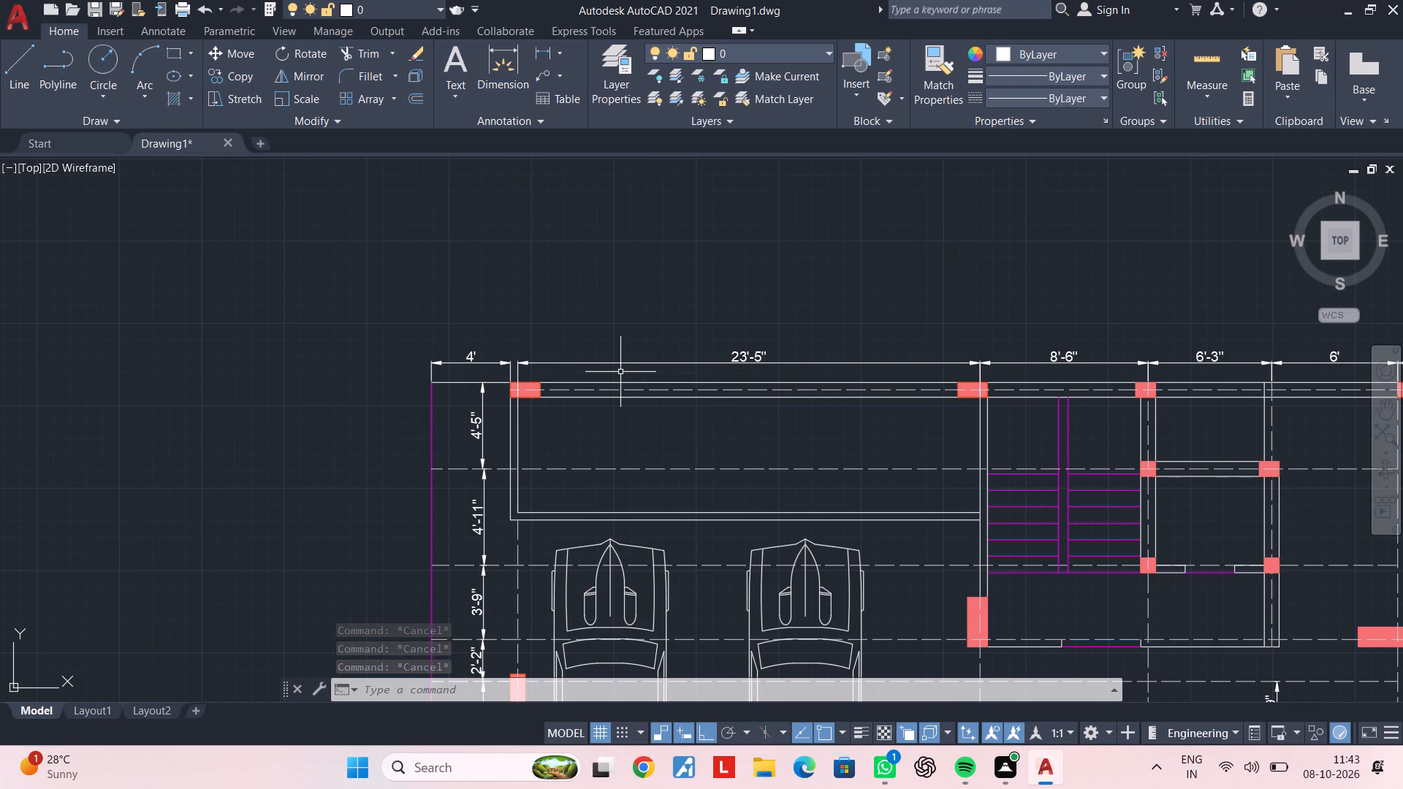
Delete the short horizontal dimension between the northwest boundary corner and the first column at the west end of the northern chain.
middle_click_drag(585, 360, 599, 427)
scroll(514, 431, "up", 2)
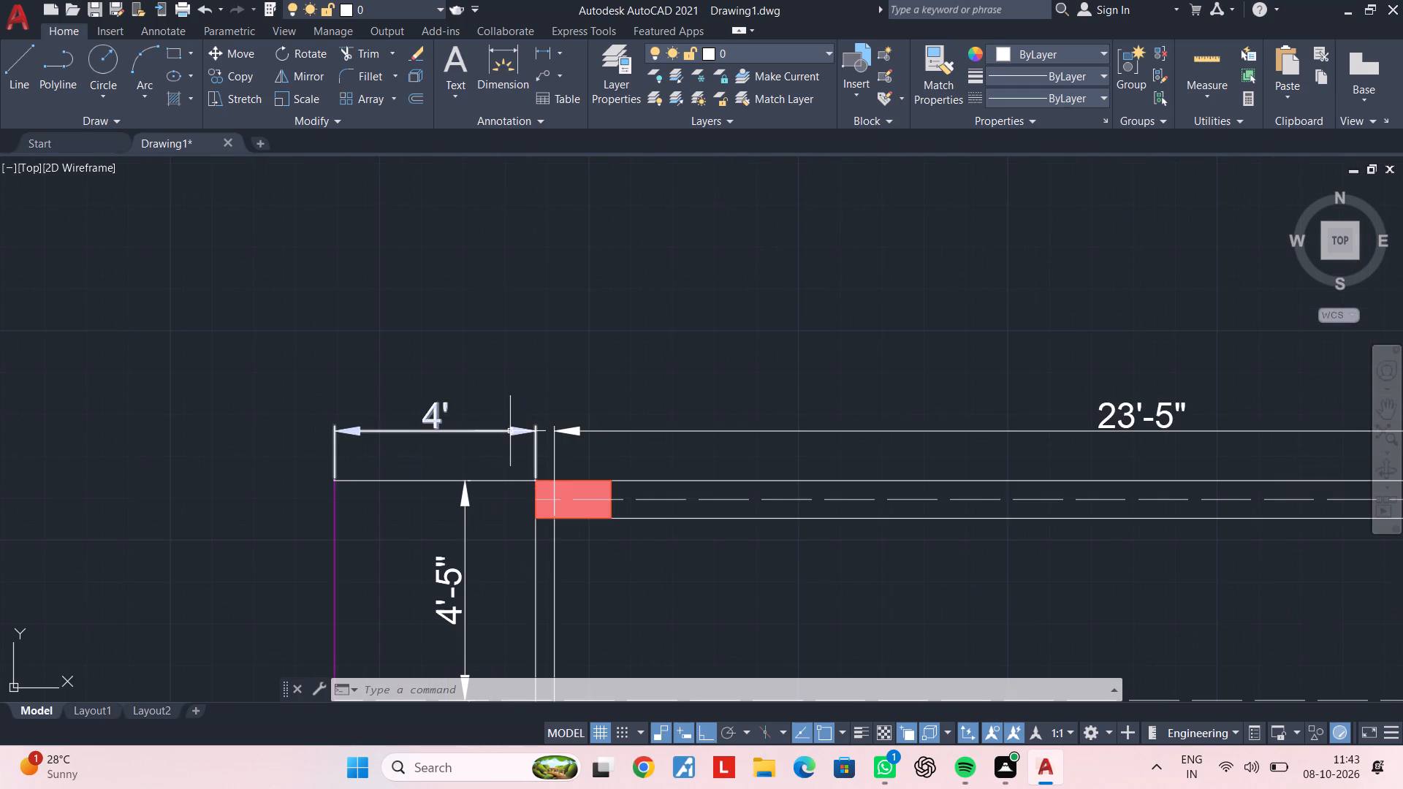
left_click(507, 431)
key("Delete")
middle_click_drag(506, 421, 509, 393)
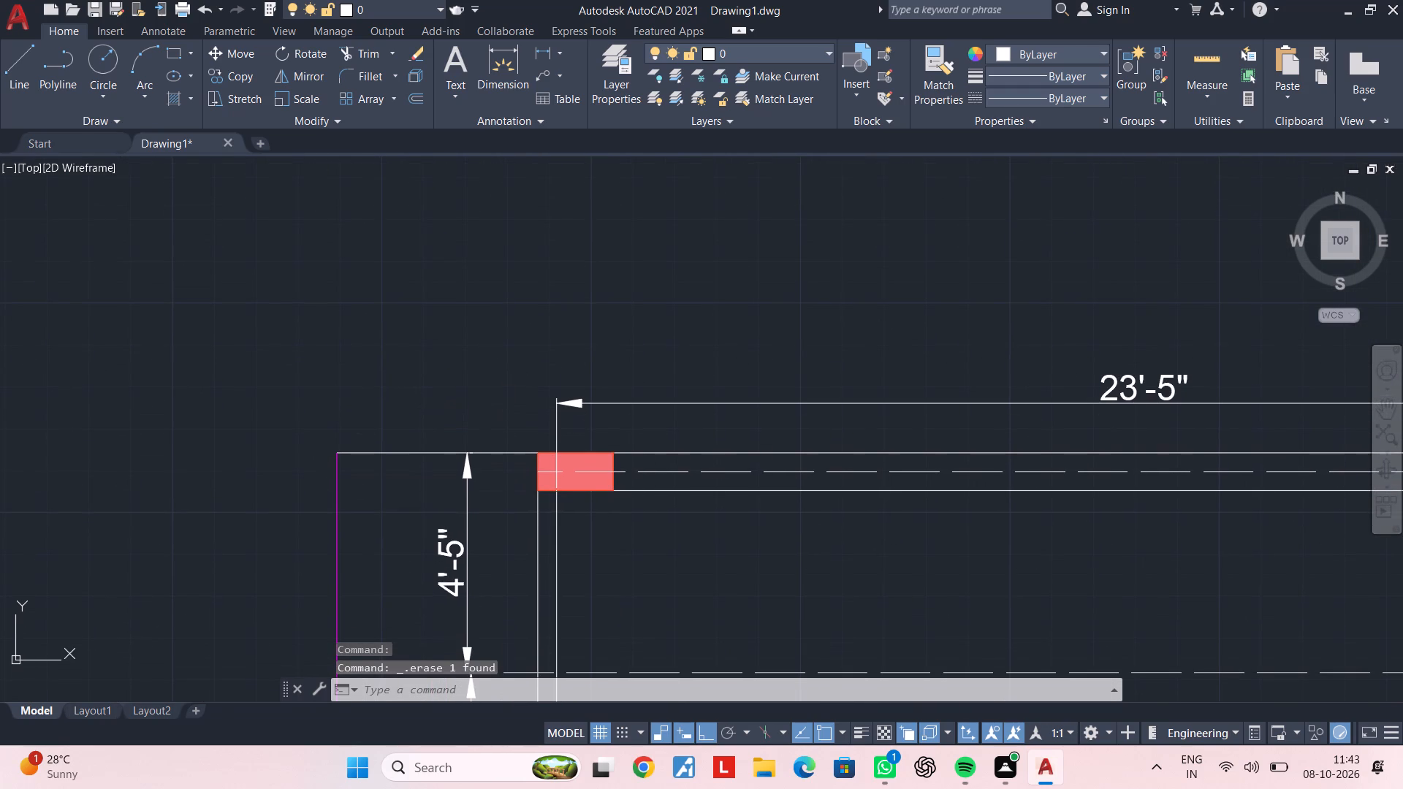
key("Escape")
key("Escape")
key("Escape")
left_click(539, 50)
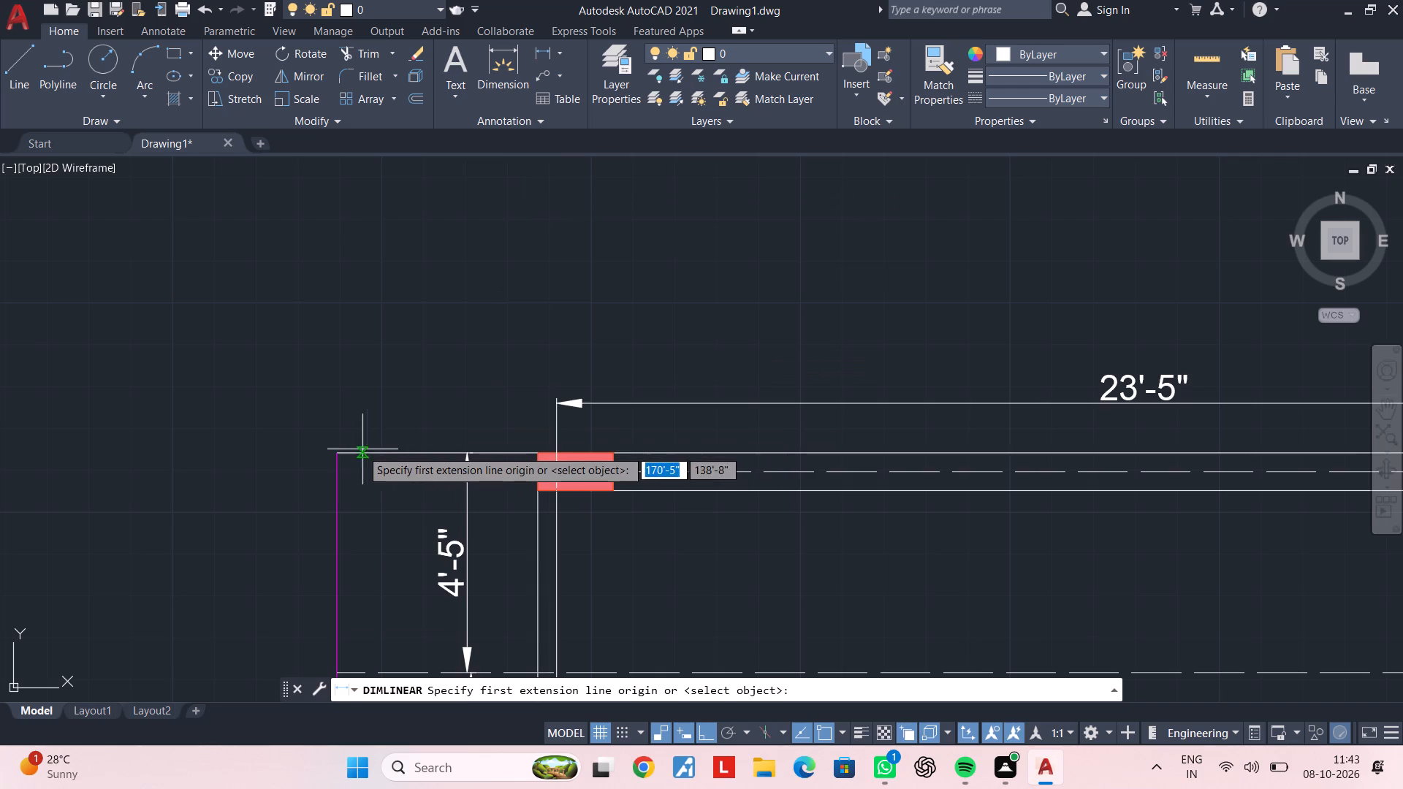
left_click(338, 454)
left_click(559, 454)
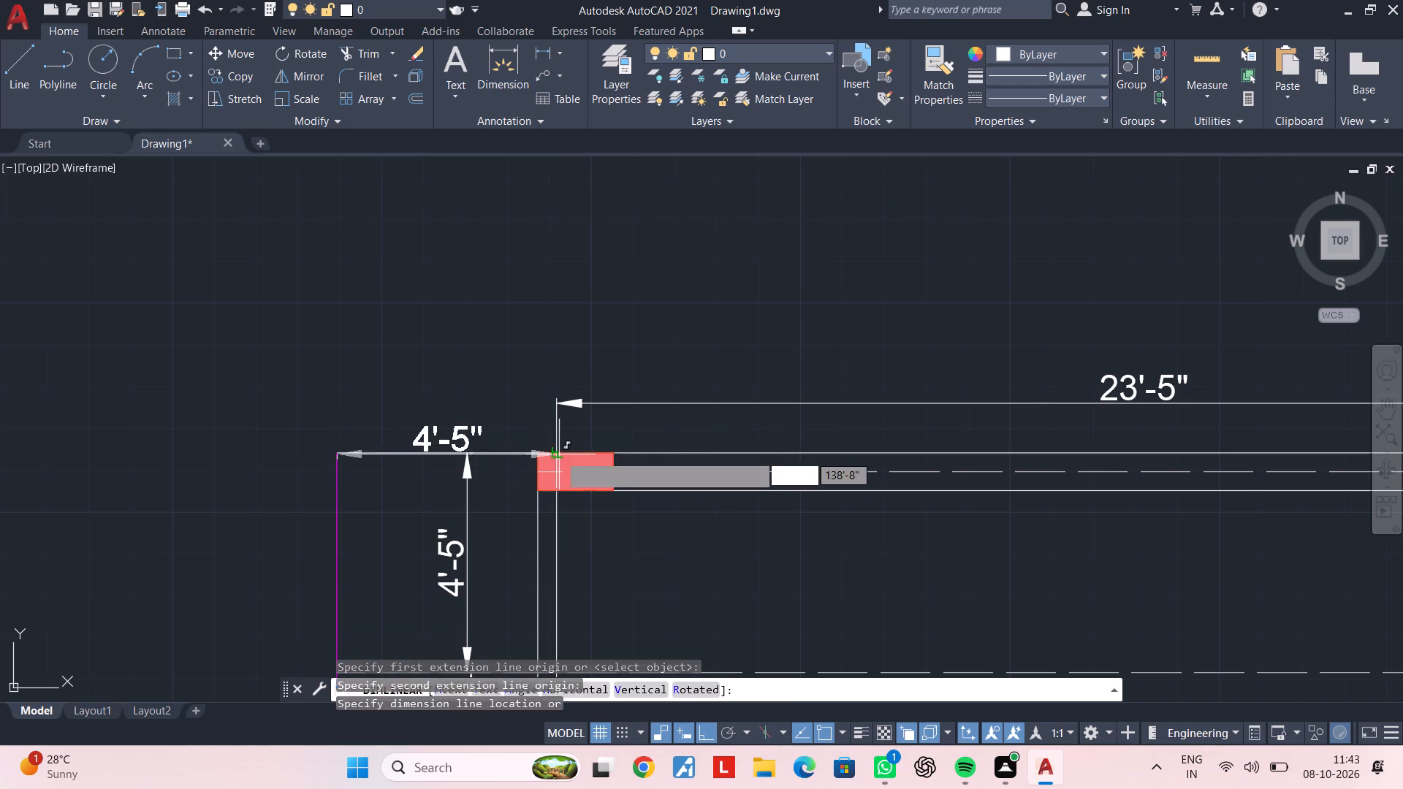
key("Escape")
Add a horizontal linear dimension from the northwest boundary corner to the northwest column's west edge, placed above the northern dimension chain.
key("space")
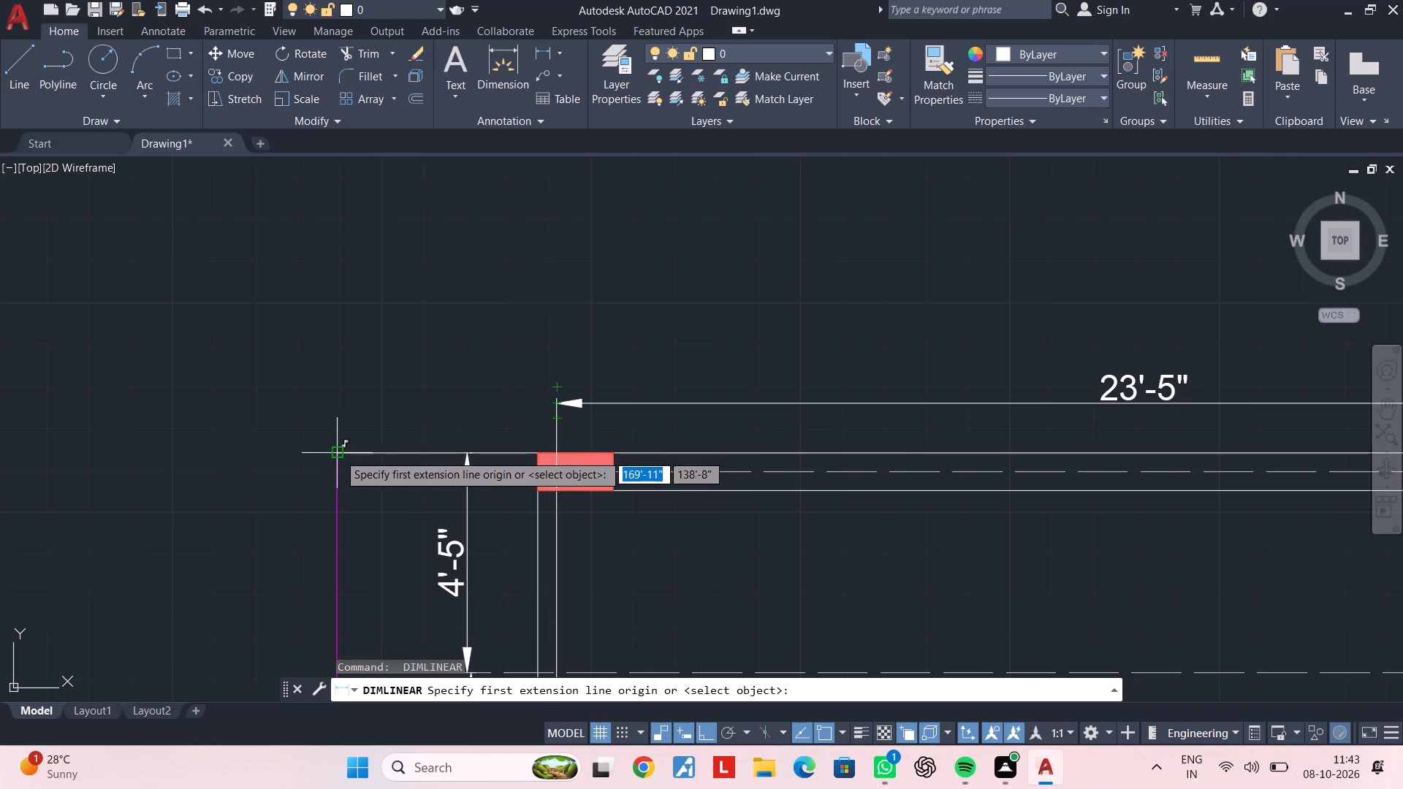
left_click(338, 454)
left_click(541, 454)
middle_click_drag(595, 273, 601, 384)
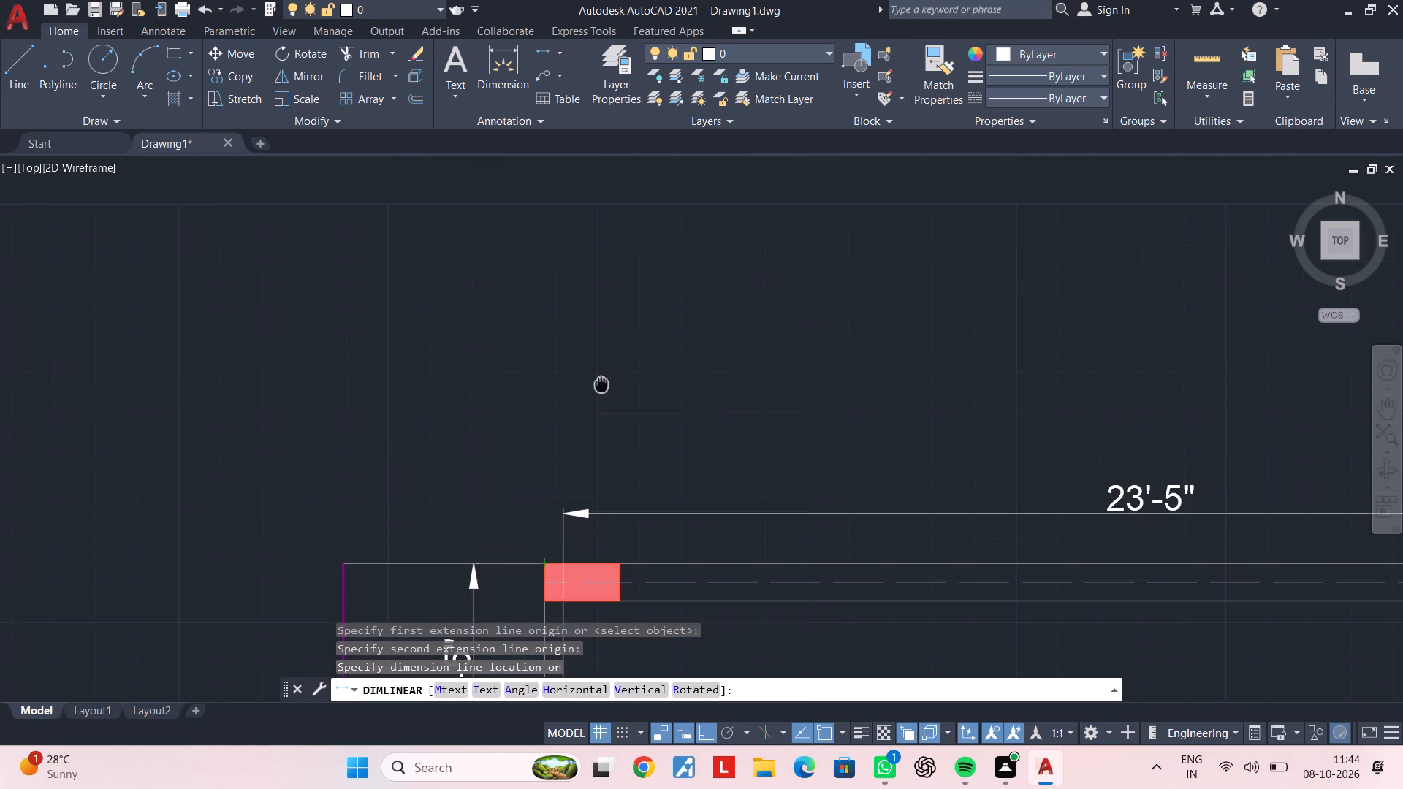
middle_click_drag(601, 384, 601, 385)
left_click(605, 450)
Add an overall horizontal linear dimension from the northwest column's west edge to the northeast column's east edge, above the northern dimension chain.
middle_click_drag(747, 454, 599, 424)
key("space")
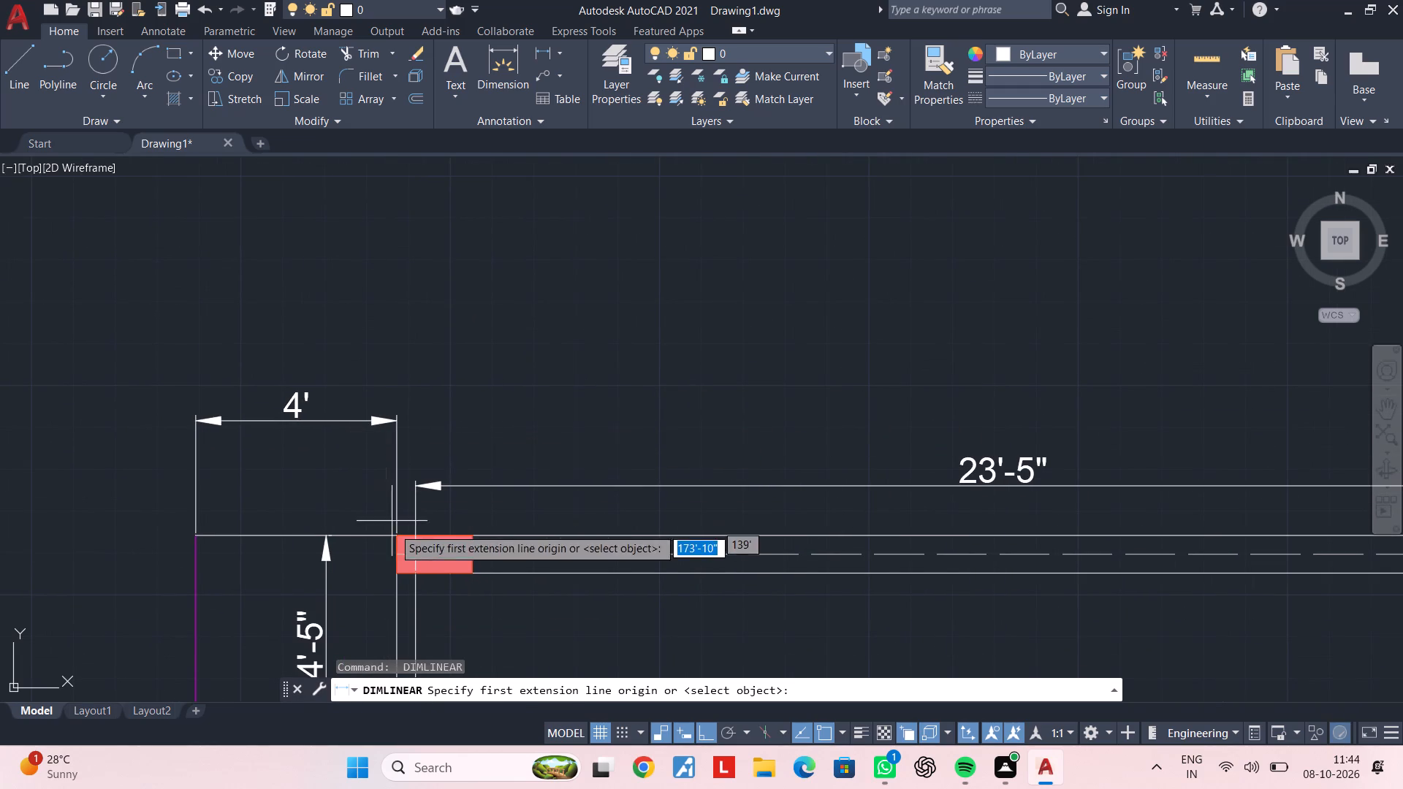
left_click(402, 538)
scroll(1068, 544, "down", 2)
middle_click_drag(1068, 544, 566, 520)
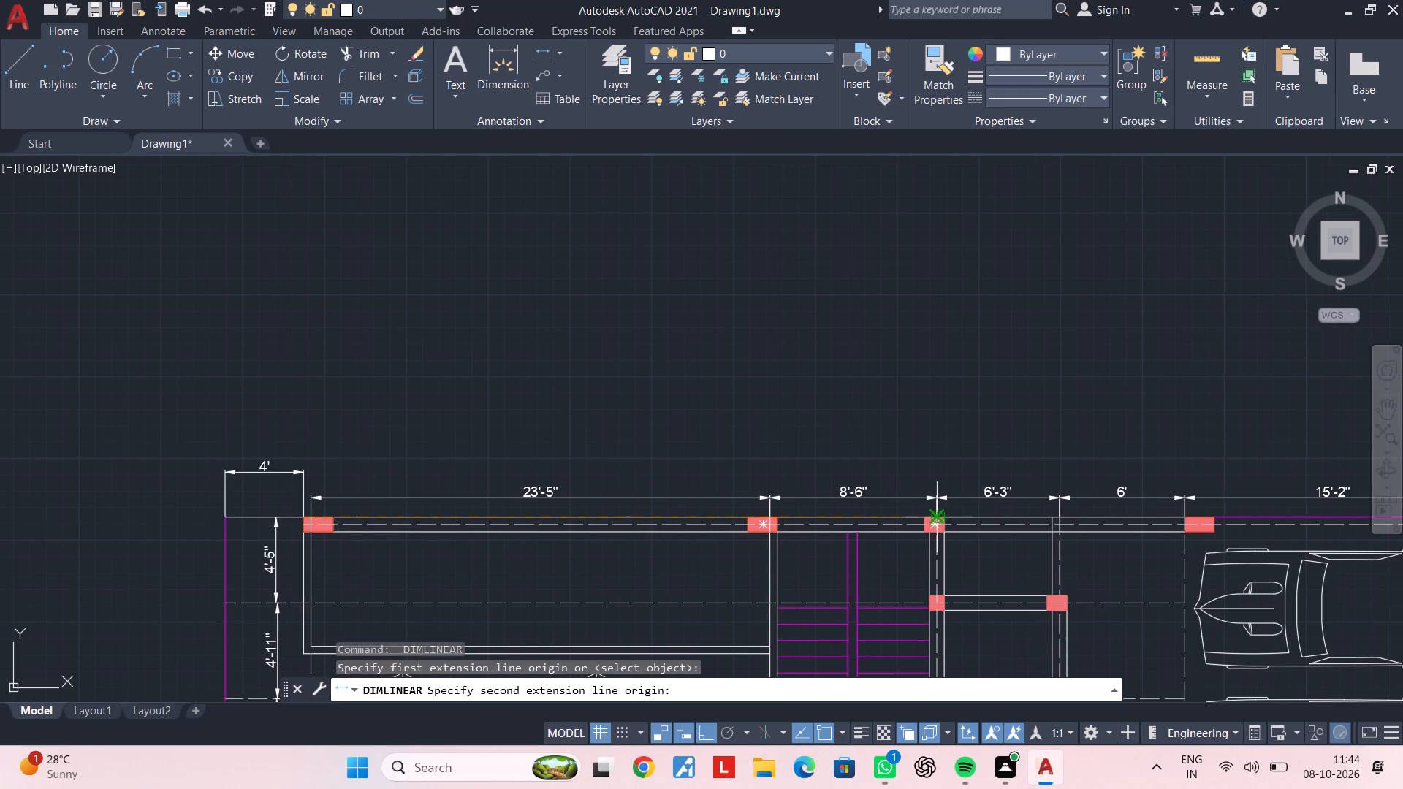
middle_click_drag(1231, 523, 737, 512)
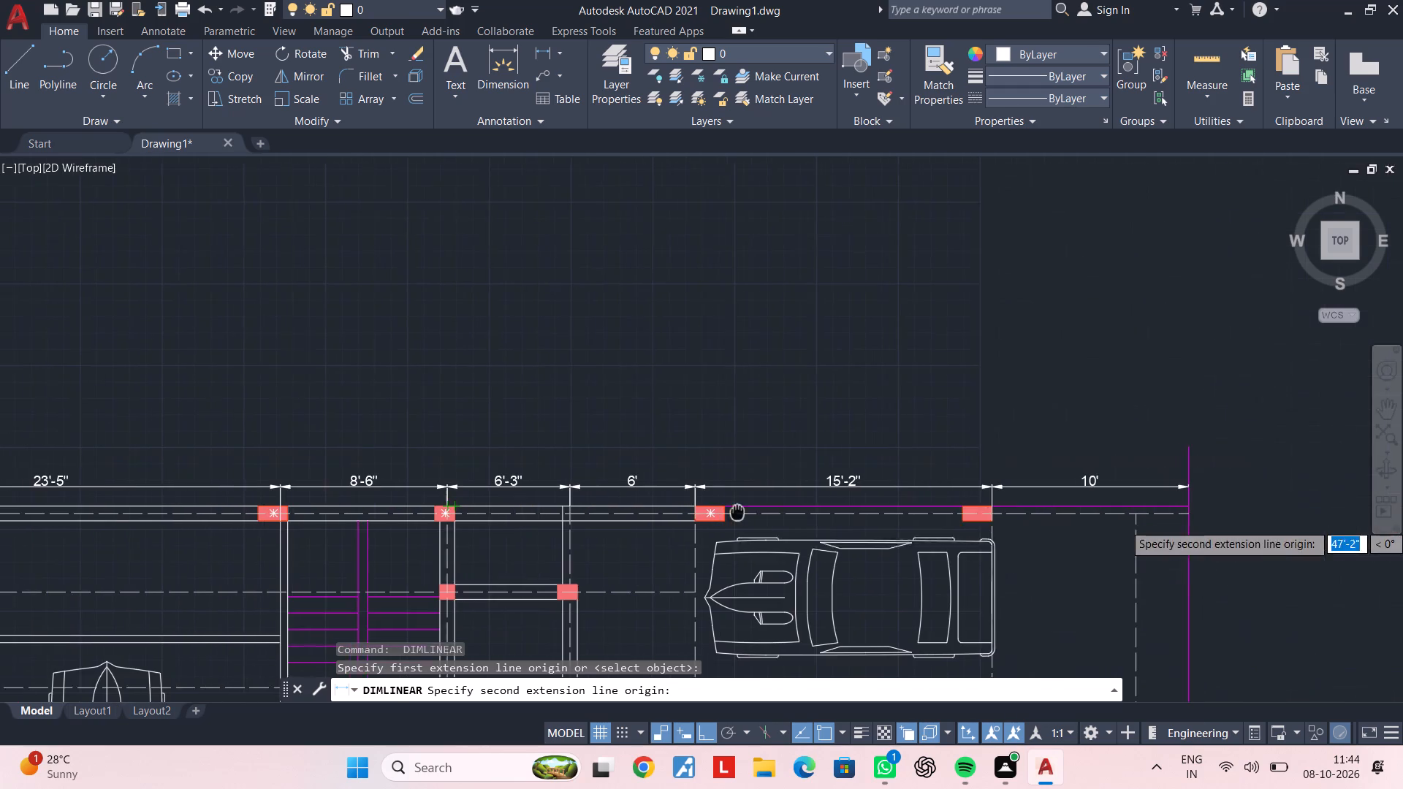
middle_click_drag(737, 512, 734, 512)
scroll(988, 508, "up", 1)
left_click(982, 508)
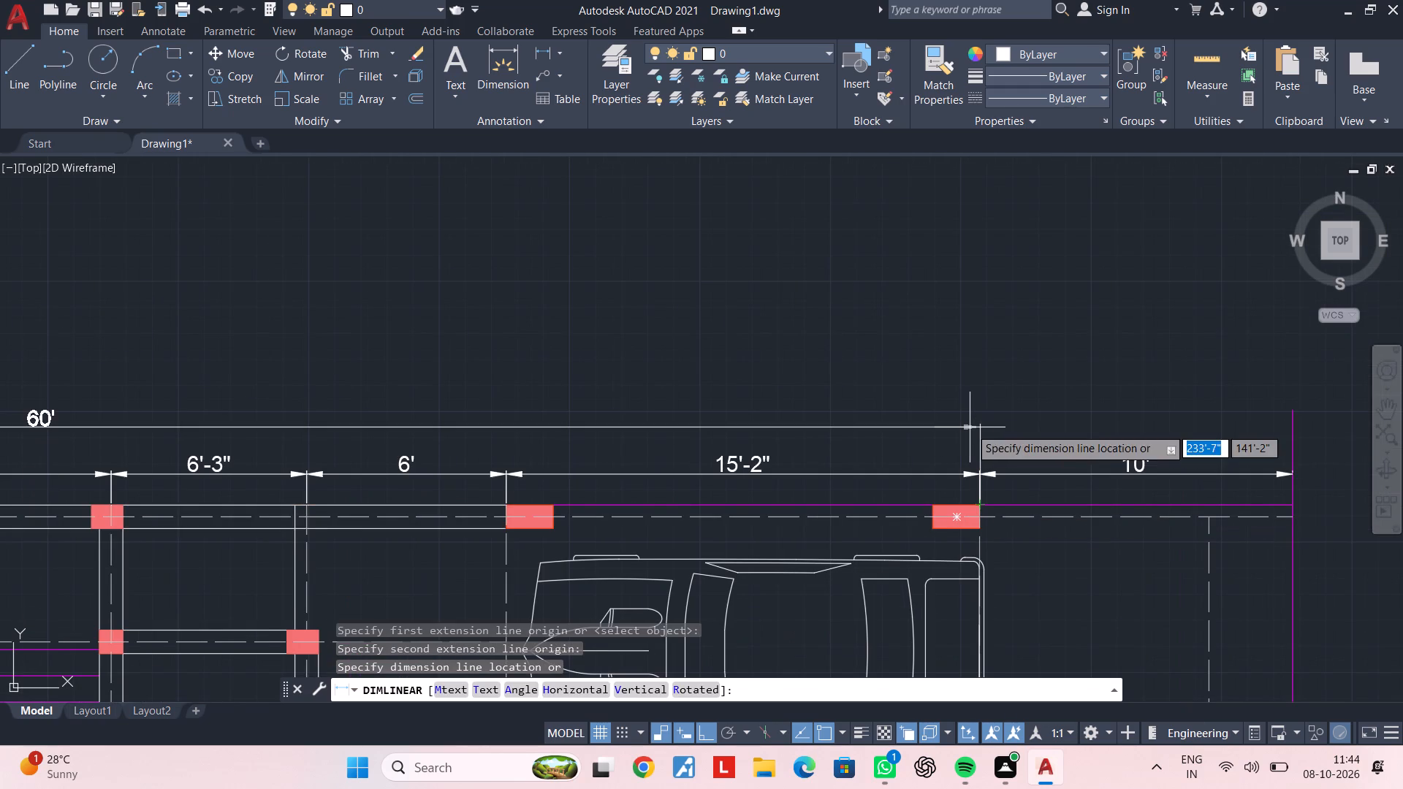
middle_click_drag(970, 427, 984, 406)
left_click(990, 406)
Move the dimension between the northeast column and the east boundary up into line with the overall northern dimension.
middle_click_drag(933, 436, 1263, 447)
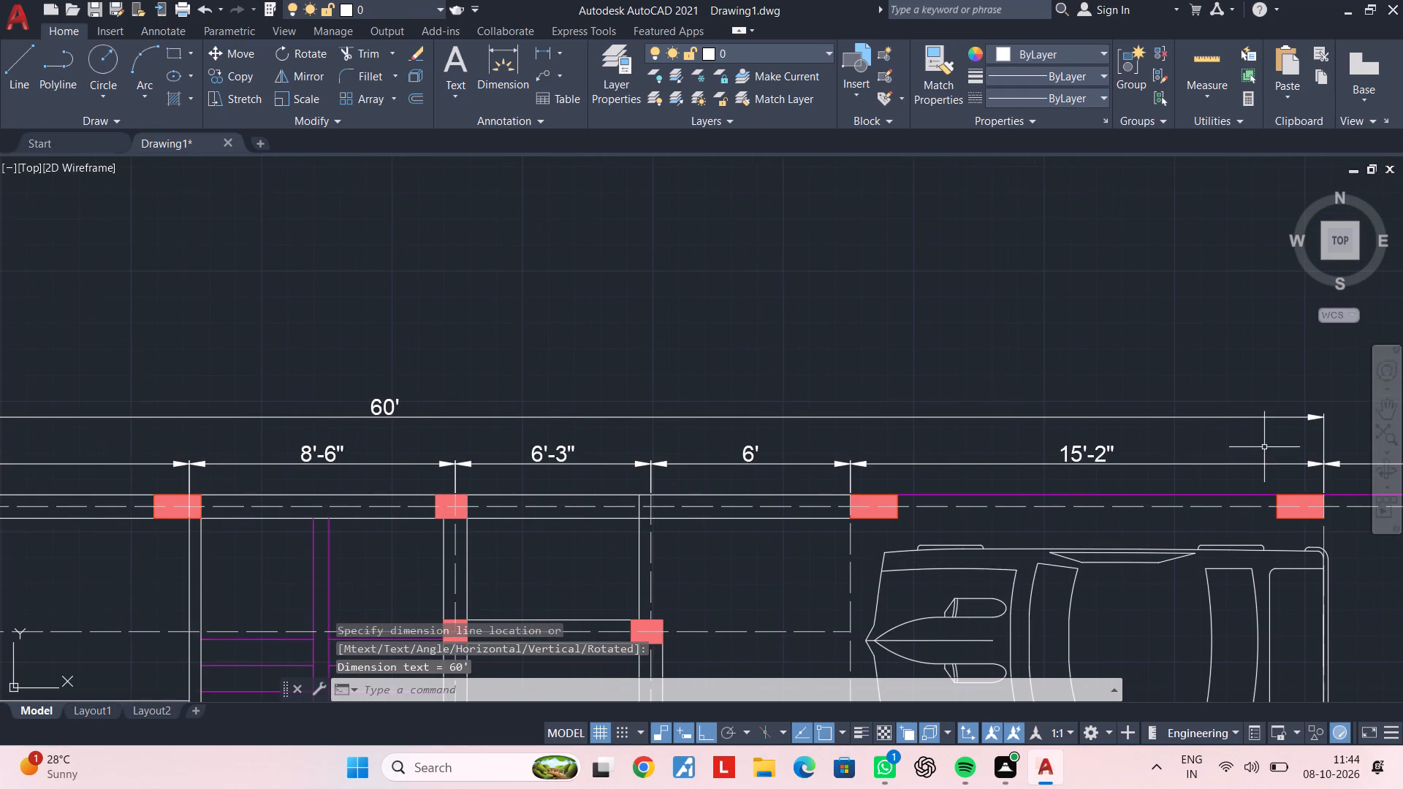
scroll(1128, 446, "down", 2)
middle_click_drag(1269, 457, 1359, 457)
scroll(784, 456, "up", 2)
middle_click_drag(1007, 423, 362, 382)
middle_click_drag(1103, 432, 320, 408)
scroll(932, 408, "up", 1)
left_click(944, 389)
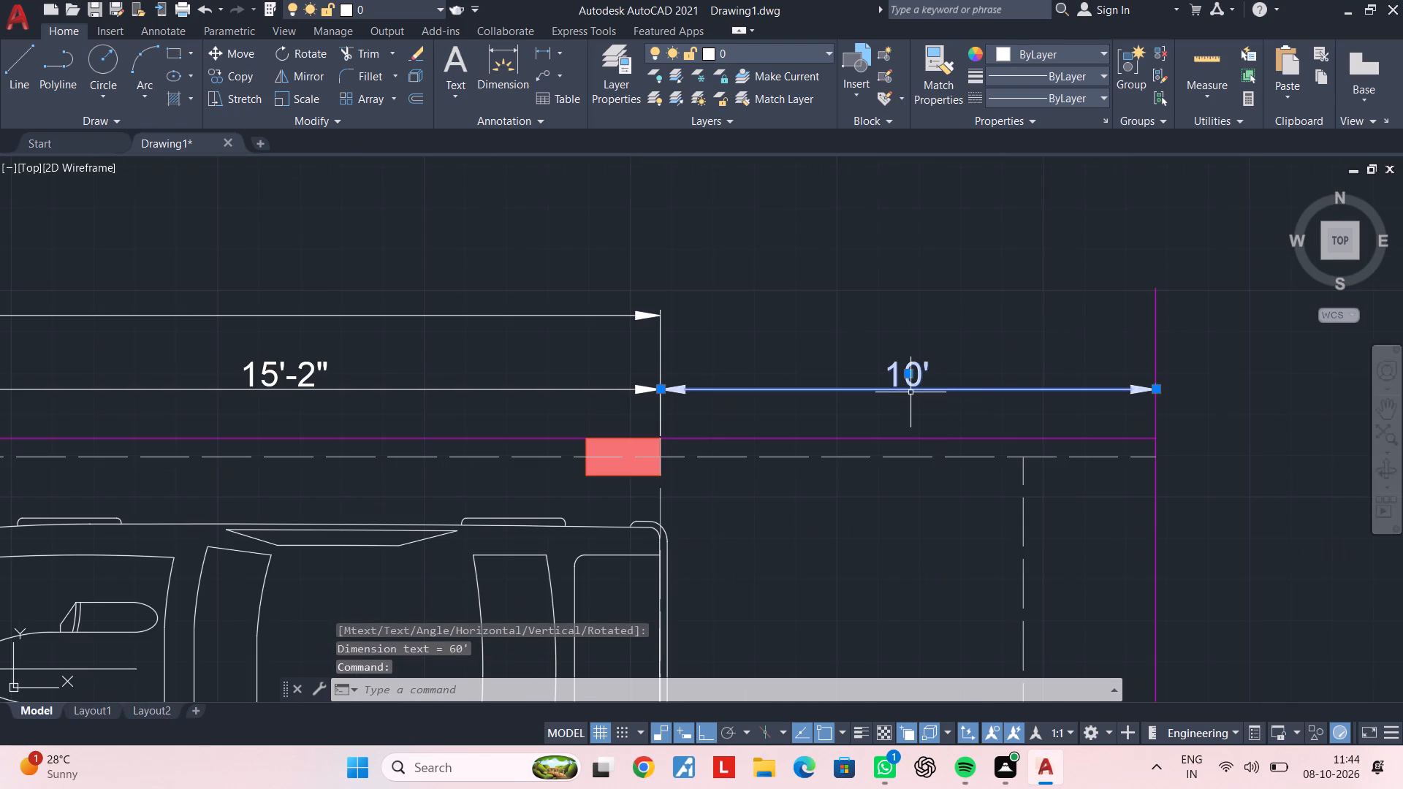
key("m")
key("space")
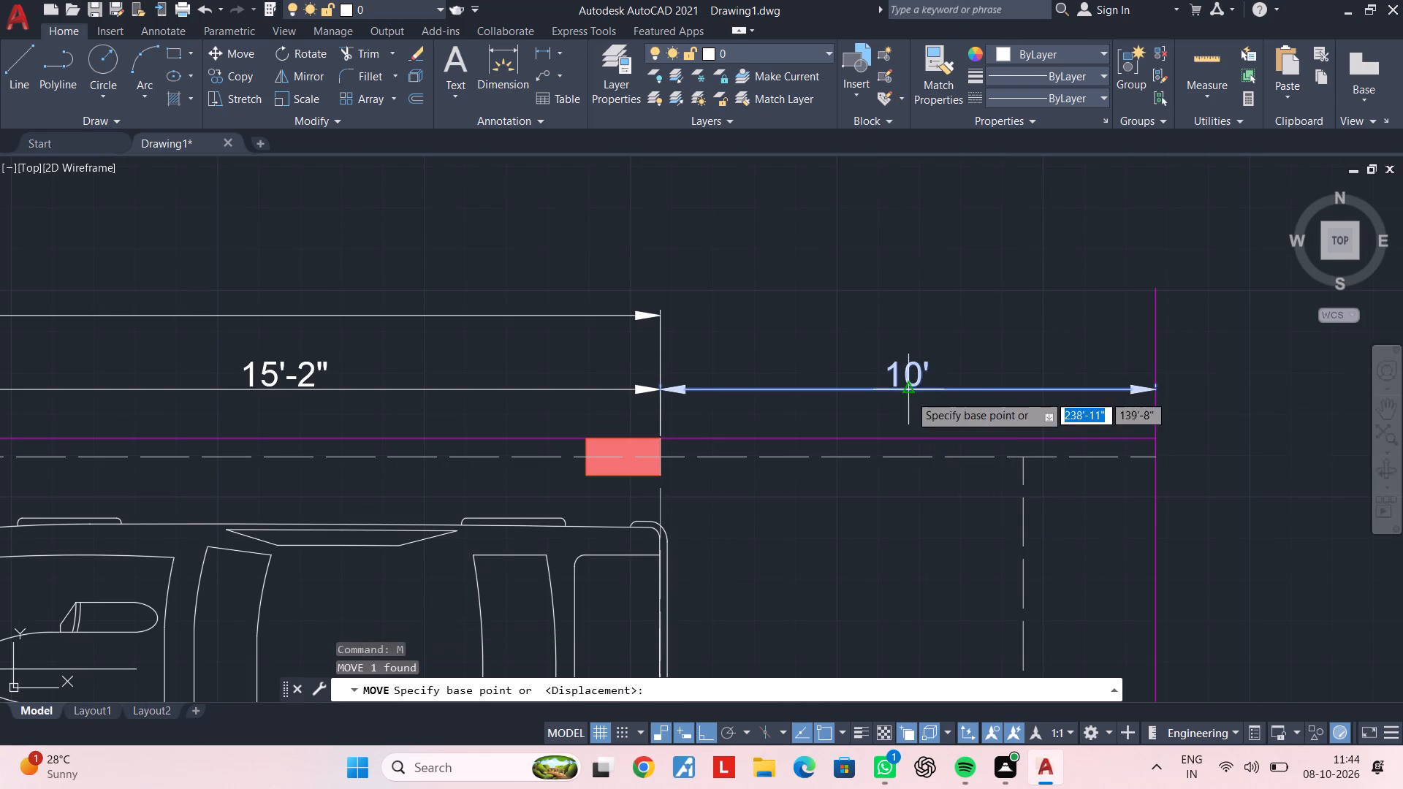
left_click(666, 389)
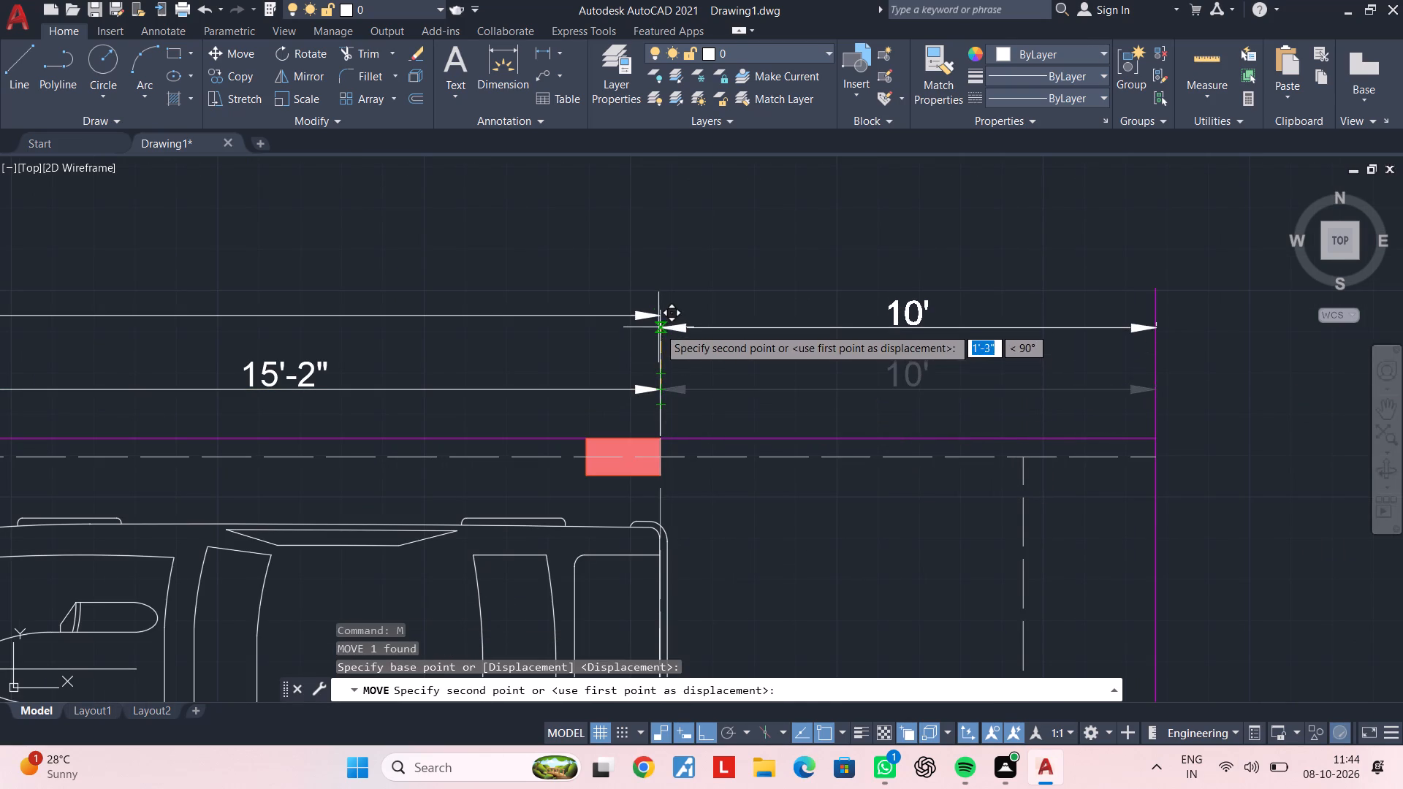
left_click(658, 317)
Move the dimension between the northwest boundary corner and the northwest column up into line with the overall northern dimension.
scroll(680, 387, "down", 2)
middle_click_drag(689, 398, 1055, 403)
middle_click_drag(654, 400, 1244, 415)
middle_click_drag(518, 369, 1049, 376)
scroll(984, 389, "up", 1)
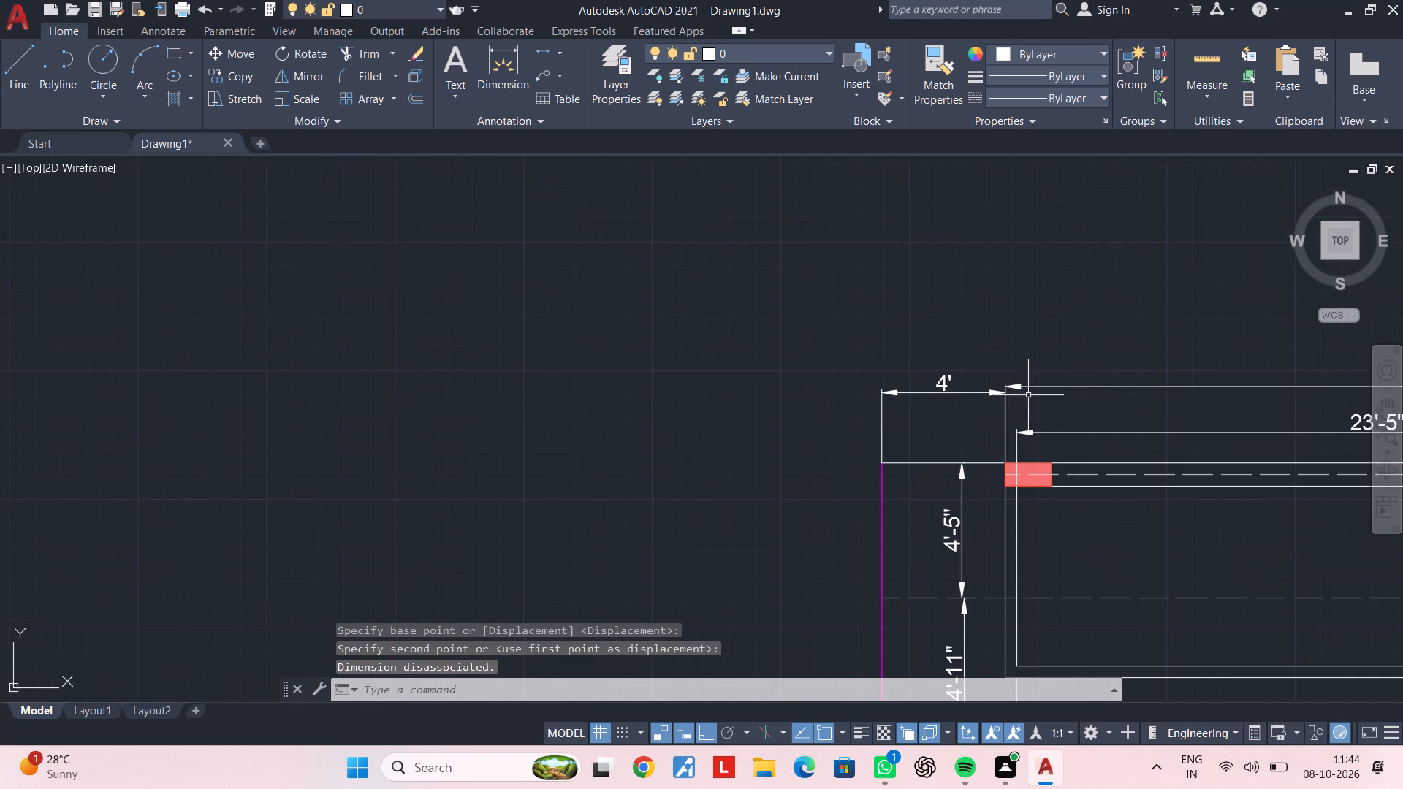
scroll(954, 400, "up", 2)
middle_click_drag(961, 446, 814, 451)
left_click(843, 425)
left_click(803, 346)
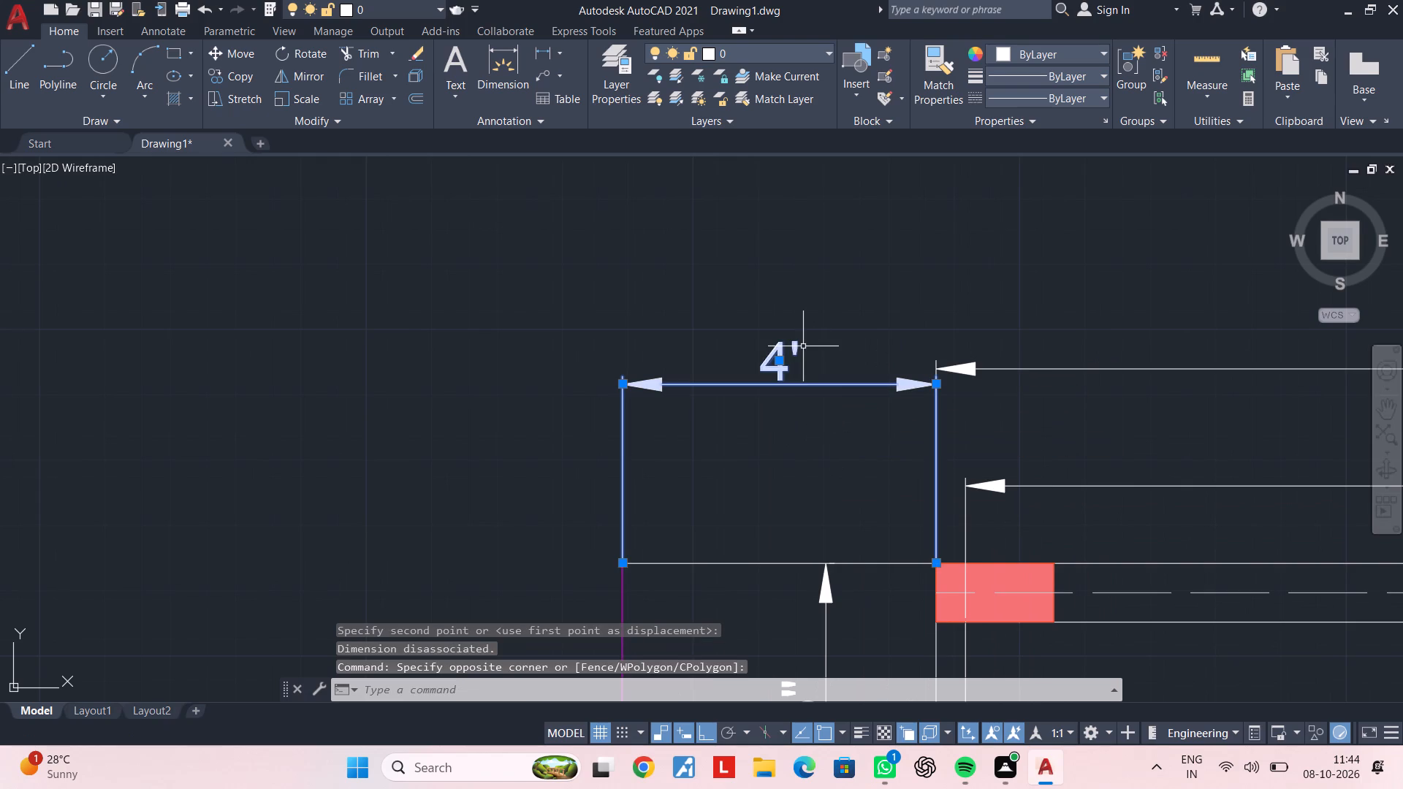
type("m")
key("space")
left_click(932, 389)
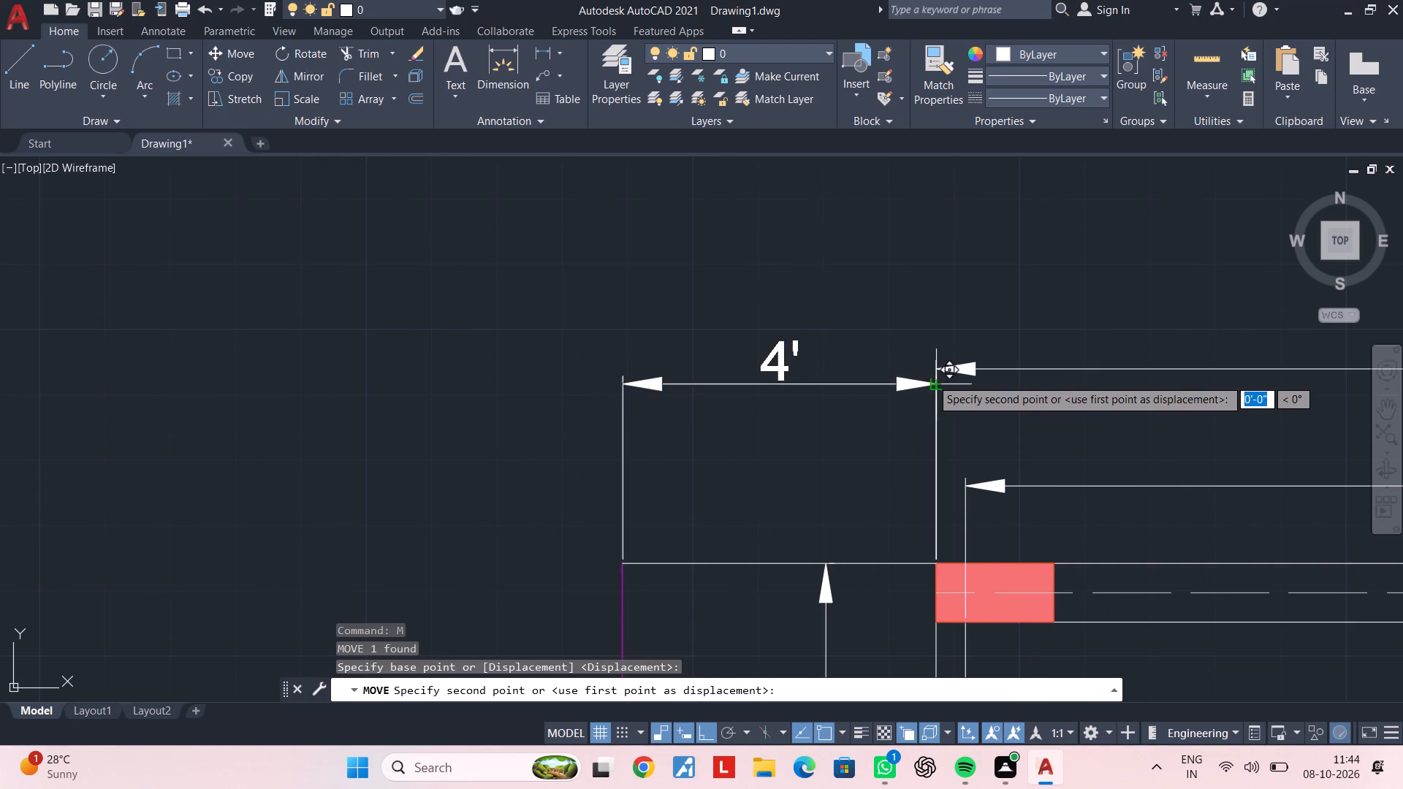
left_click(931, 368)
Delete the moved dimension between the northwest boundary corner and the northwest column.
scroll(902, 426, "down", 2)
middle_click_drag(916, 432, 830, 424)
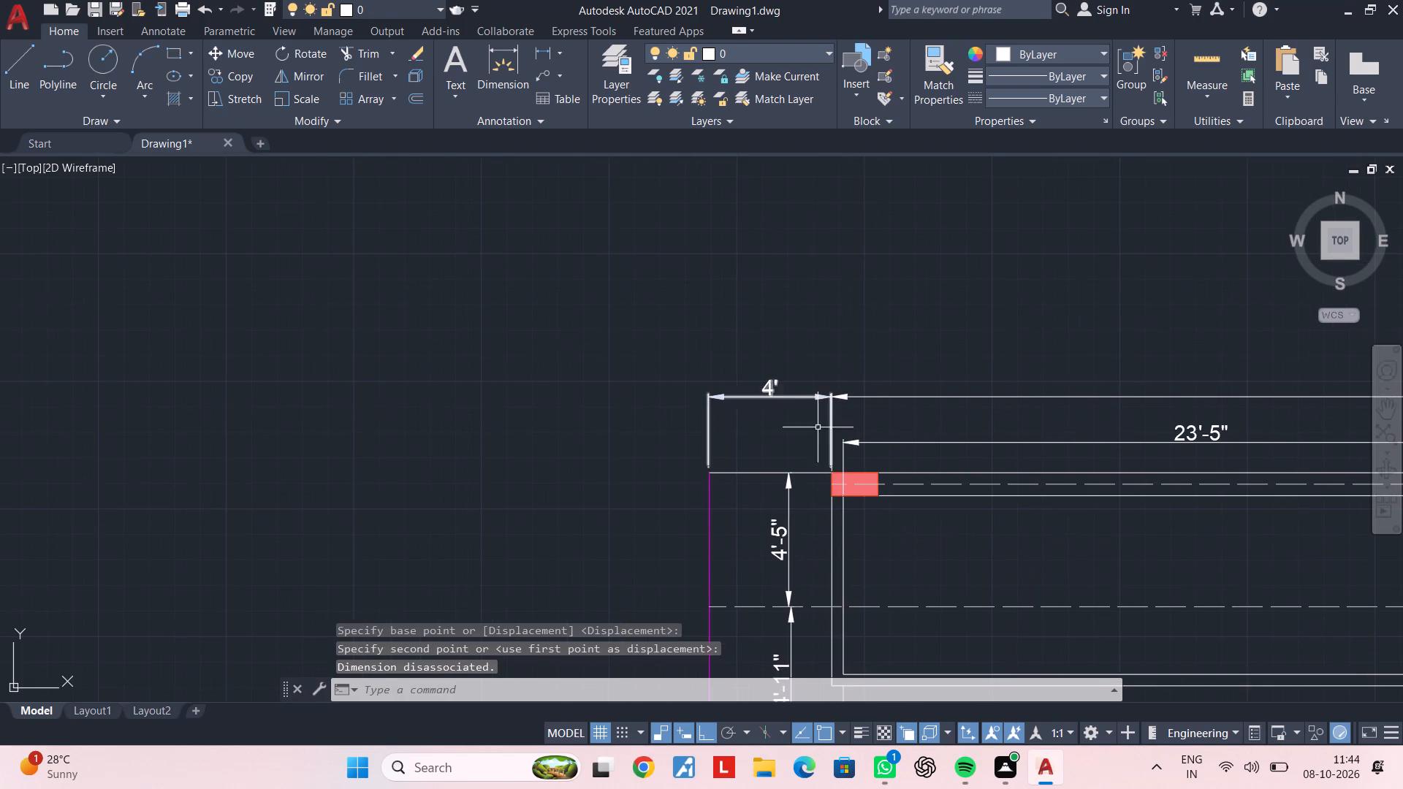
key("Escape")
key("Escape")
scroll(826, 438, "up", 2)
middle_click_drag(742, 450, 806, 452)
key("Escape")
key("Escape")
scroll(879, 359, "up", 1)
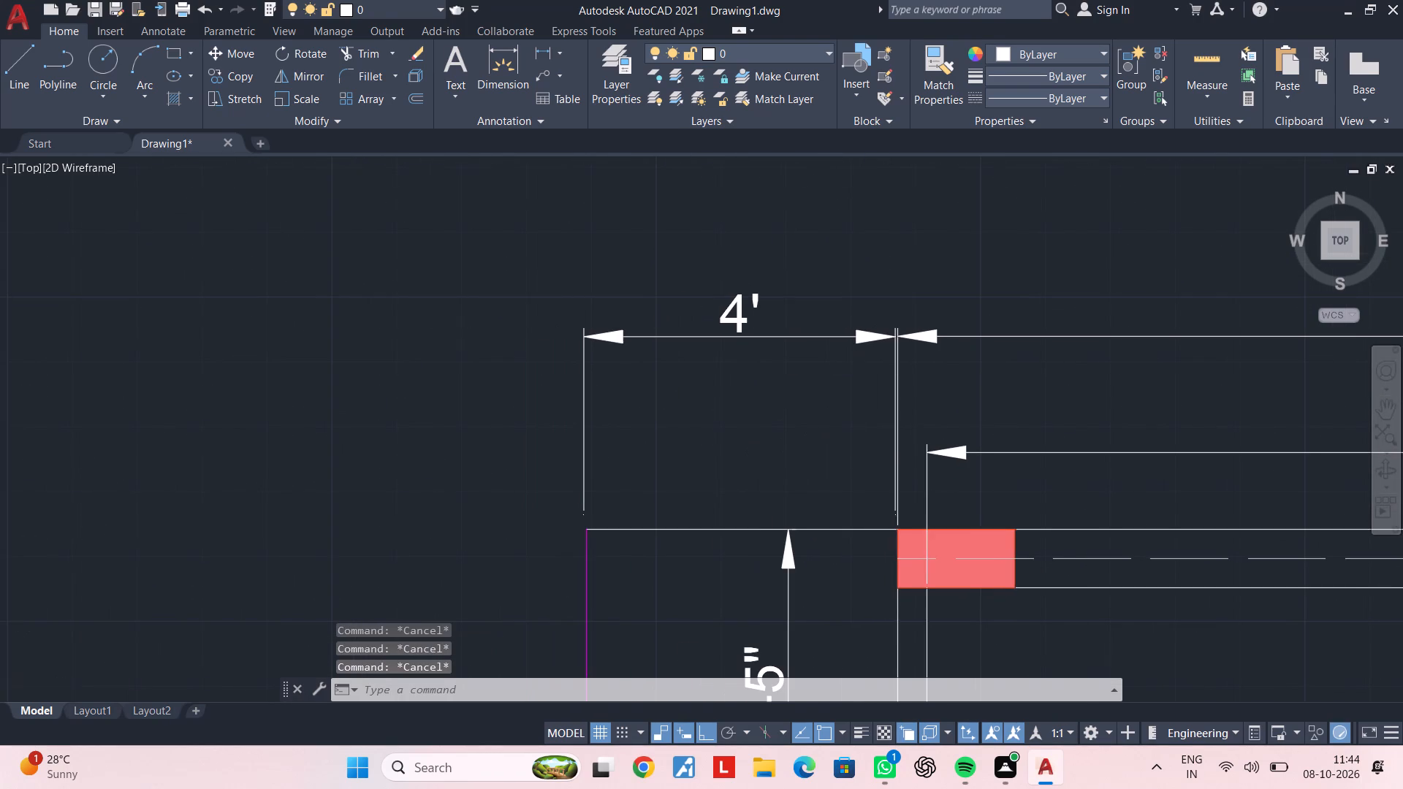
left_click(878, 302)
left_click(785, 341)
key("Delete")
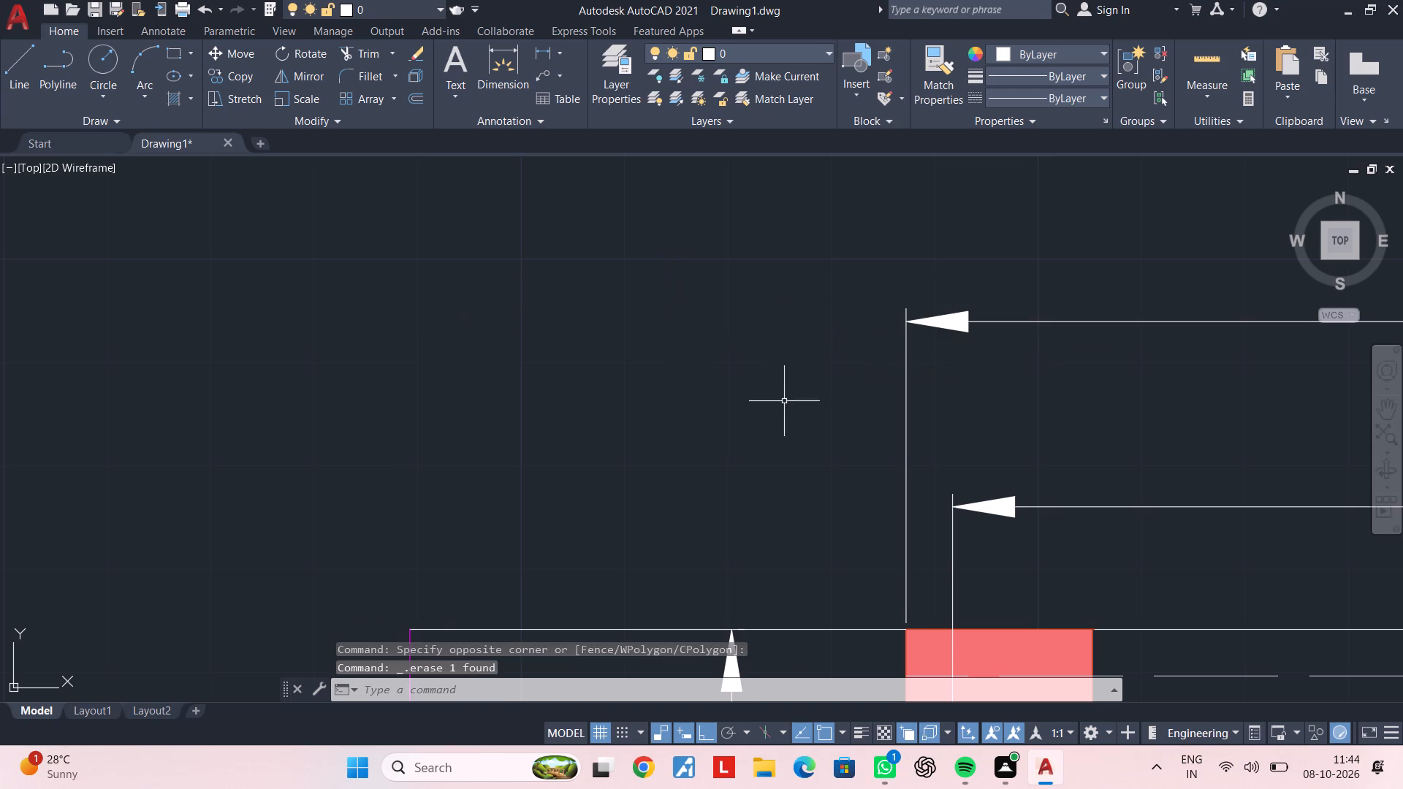
Add a horizontal linear dimension from the northwest boundary corner to the northwest column's west edge, in line with the overall northern dimension.
scroll(739, 417, "down", 1)
middle_click_drag(751, 411, 764, 403)
key("Escape")
key("Escape")
left_click(536, 47)
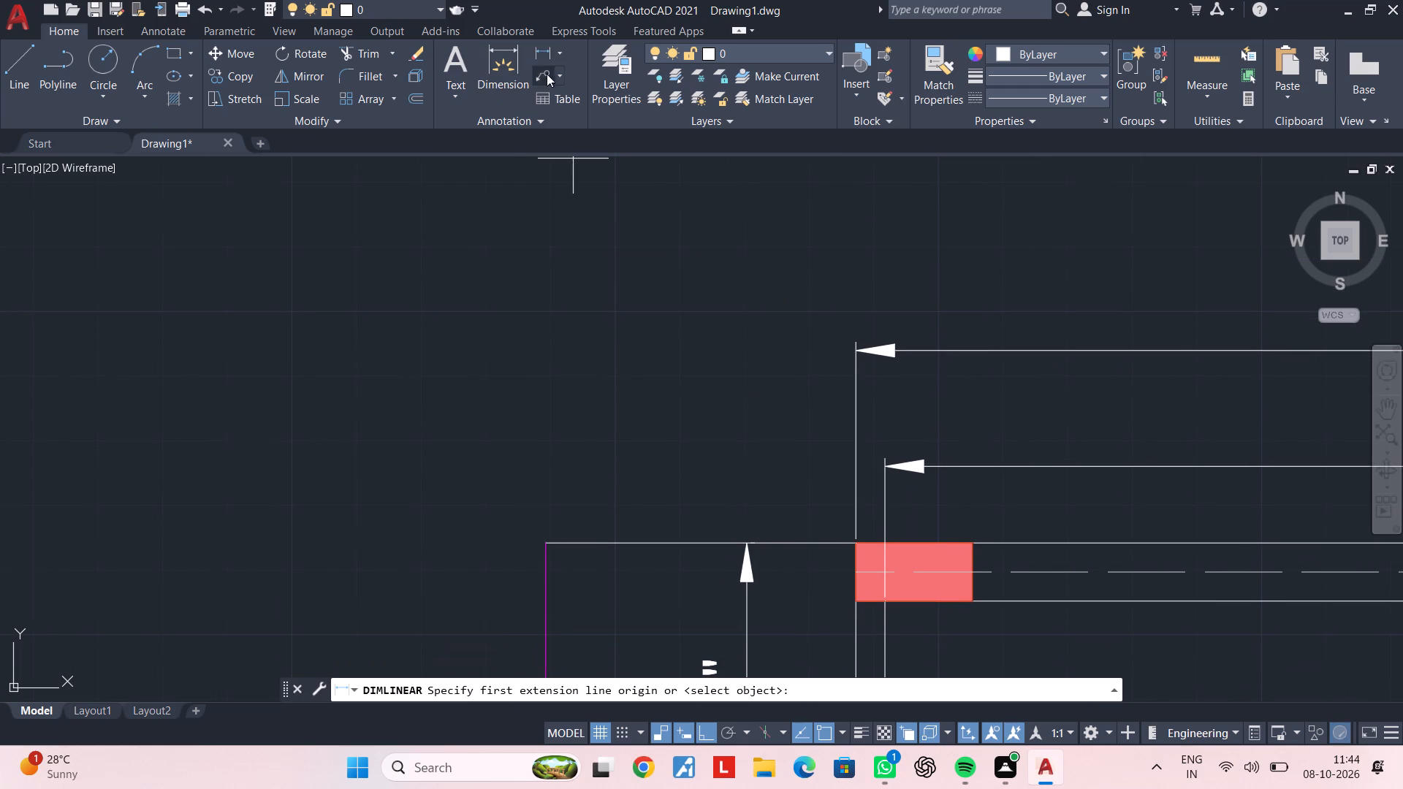
scroll(610, 464, "down", 1)
middle_click_drag(610, 452, 602, 394)
scroll(579, 458, "up", 1)
left_click(549, 455)
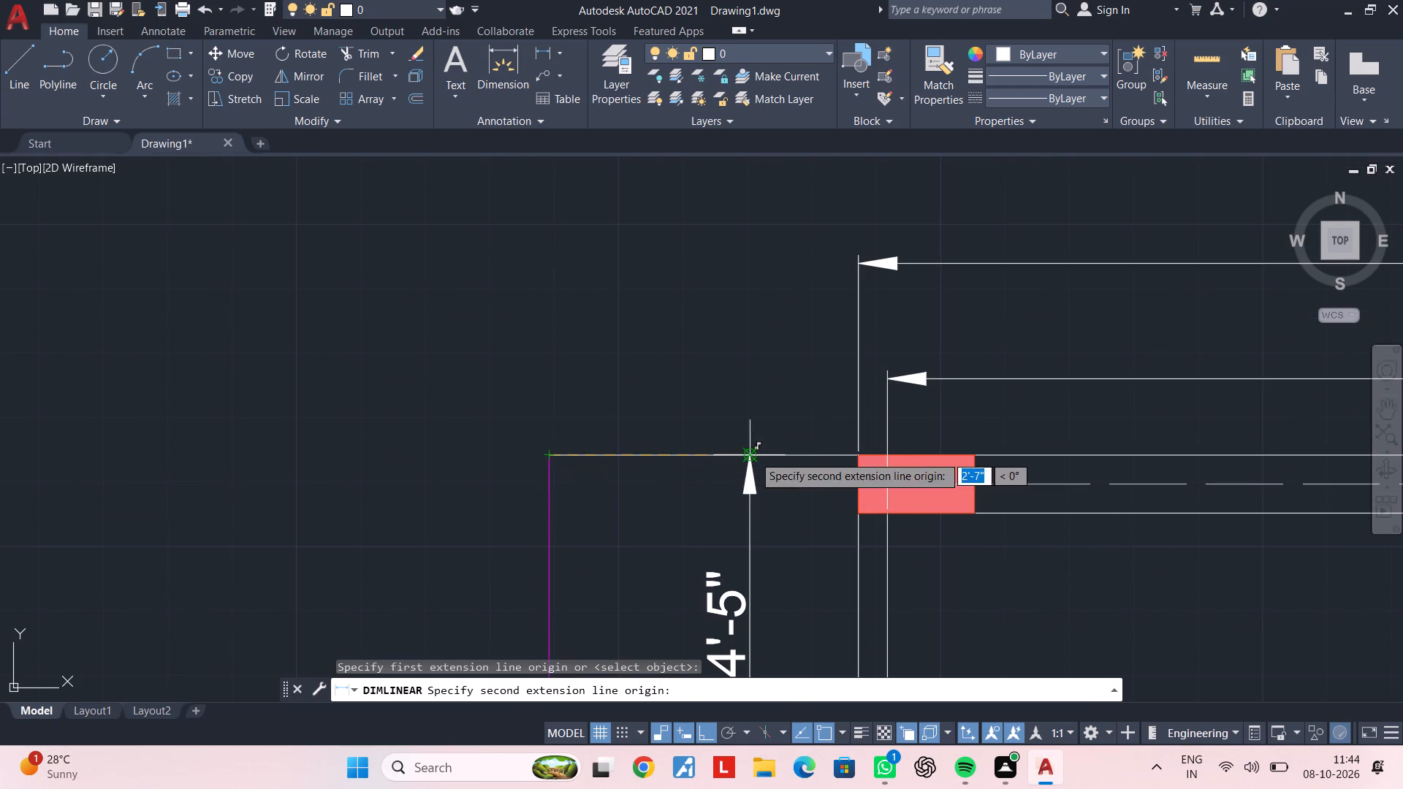
left_click(862, 455)
left_click(857, 262)
key("Escape")
Examine the northern dimension rows and the dimensions across the whole parking plan.
scroll(887, 391, "down", 3)
middle_click_drag(926, 412, 534, 346)
key("Escape")
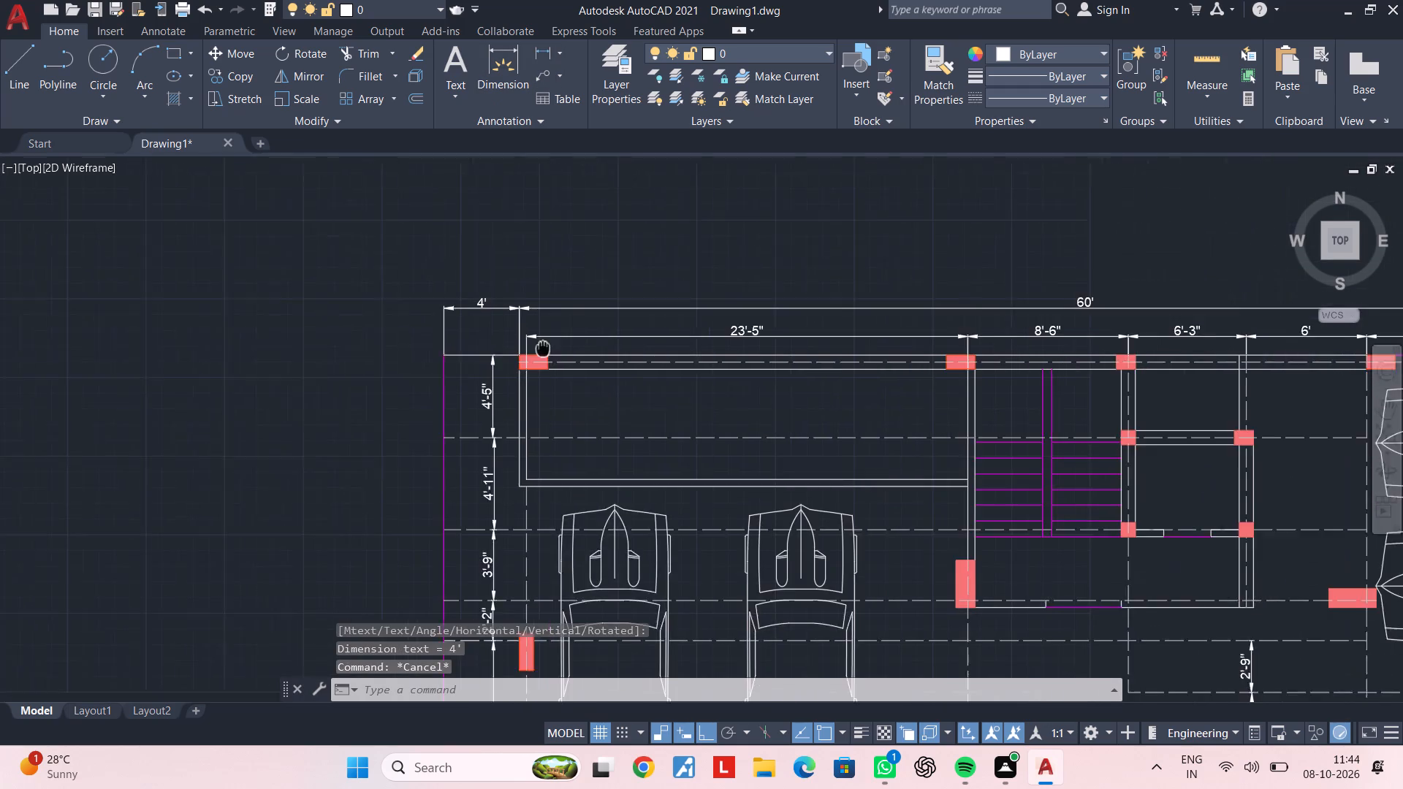
middle_click_drag(534, 346, 543, 348)
key("Escape")
middle_click_drag(914, 395, 714, 392)
key("Escape")
key("Escape")
middle_click_drag(680, 406, 653, 352)
scroll(660, 374, "down", 1)
middle_click_drag(660, 374, 636, 313)
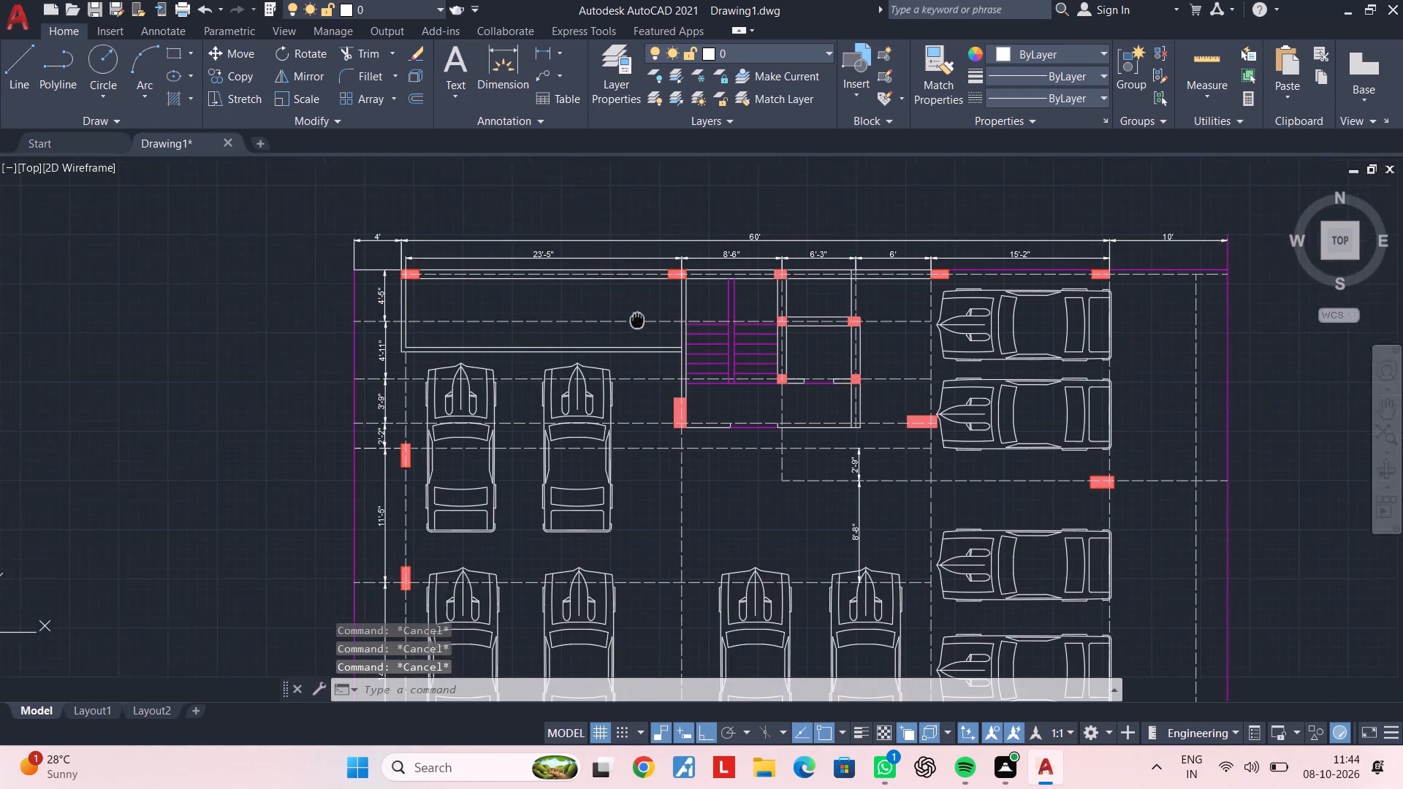
middle_click_drag(636, 313, 636, 307)
middle_click_drag(772, 460, 734, 365)
scroll(770, 418, "down", 1)
middle_click_drag(768, 419, 726, 436)
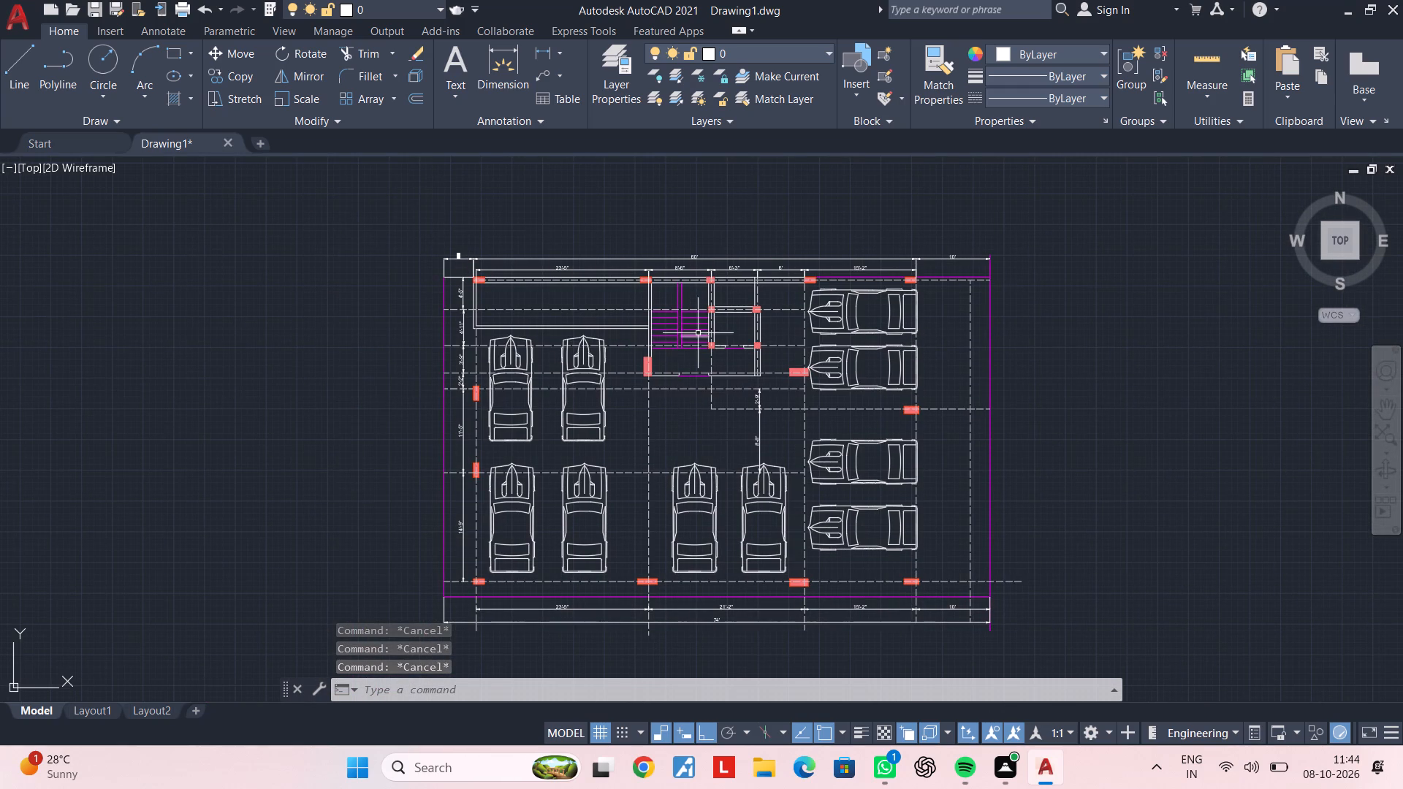
middle_click_drag(686, 462, 768, 456)
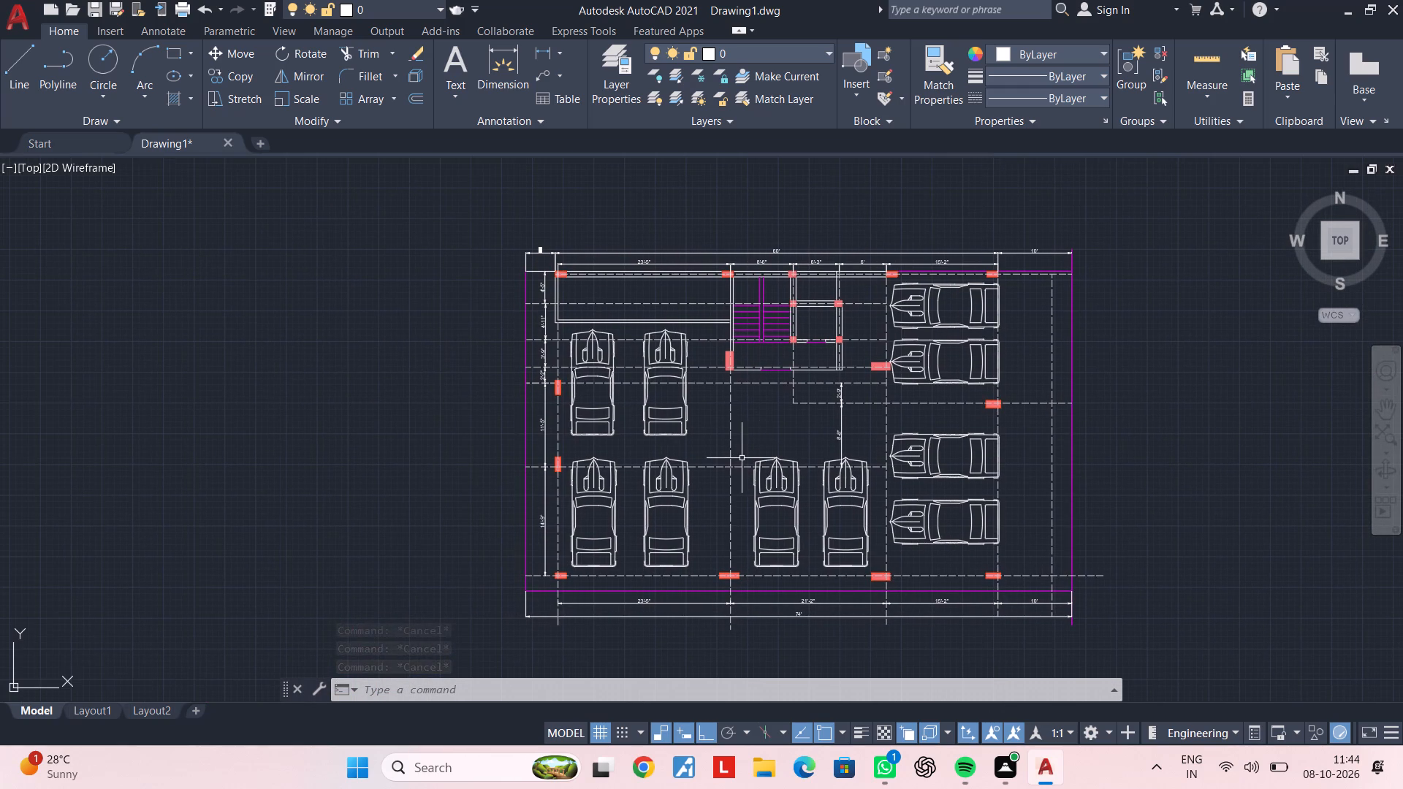
scroll(772, 453, "up", 1)
middle_click_drag(775, 448, 718, 471)
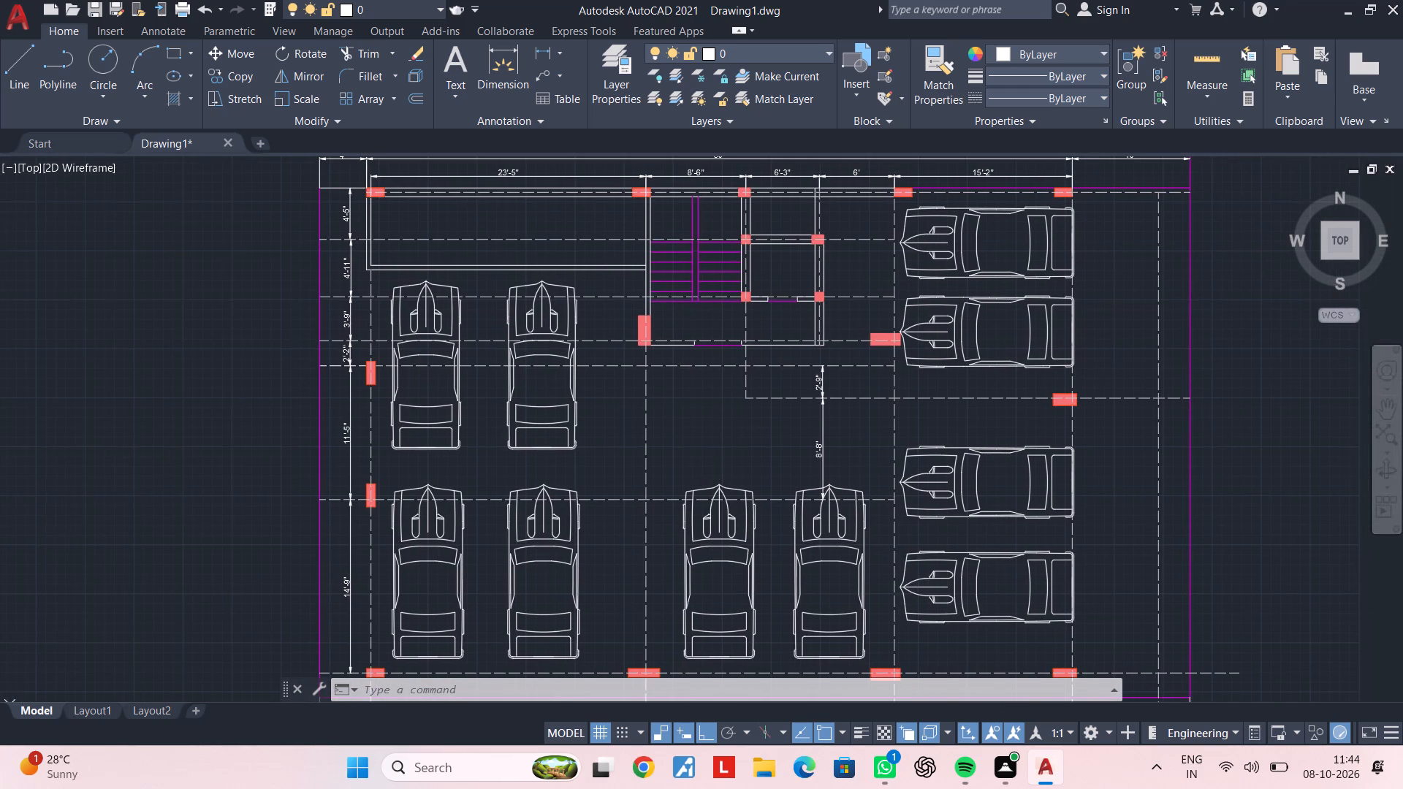
Set the ISO-25 dimension style's text height to 8" and make that style current.
key("Escape")
type("d")
key("space")
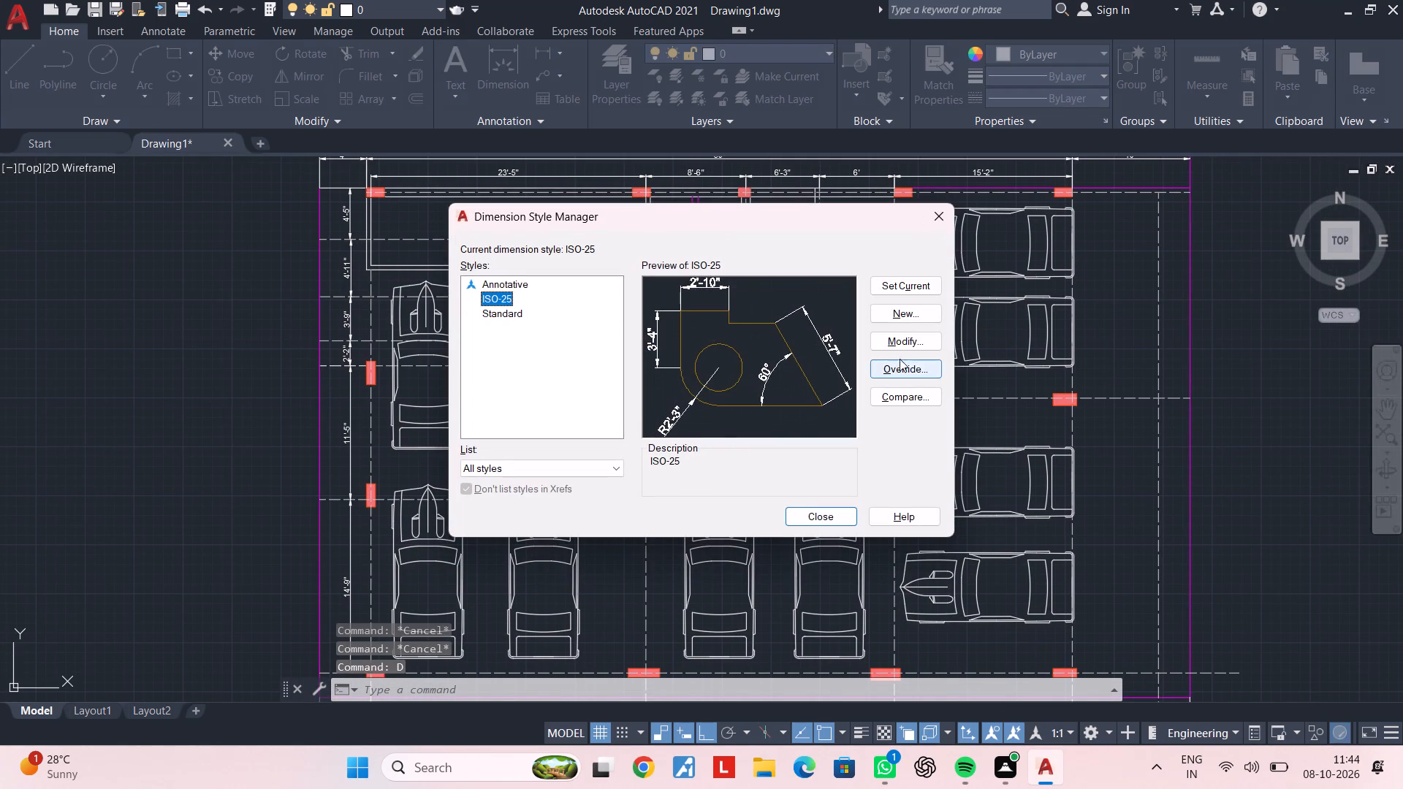
left_click(898, 338)
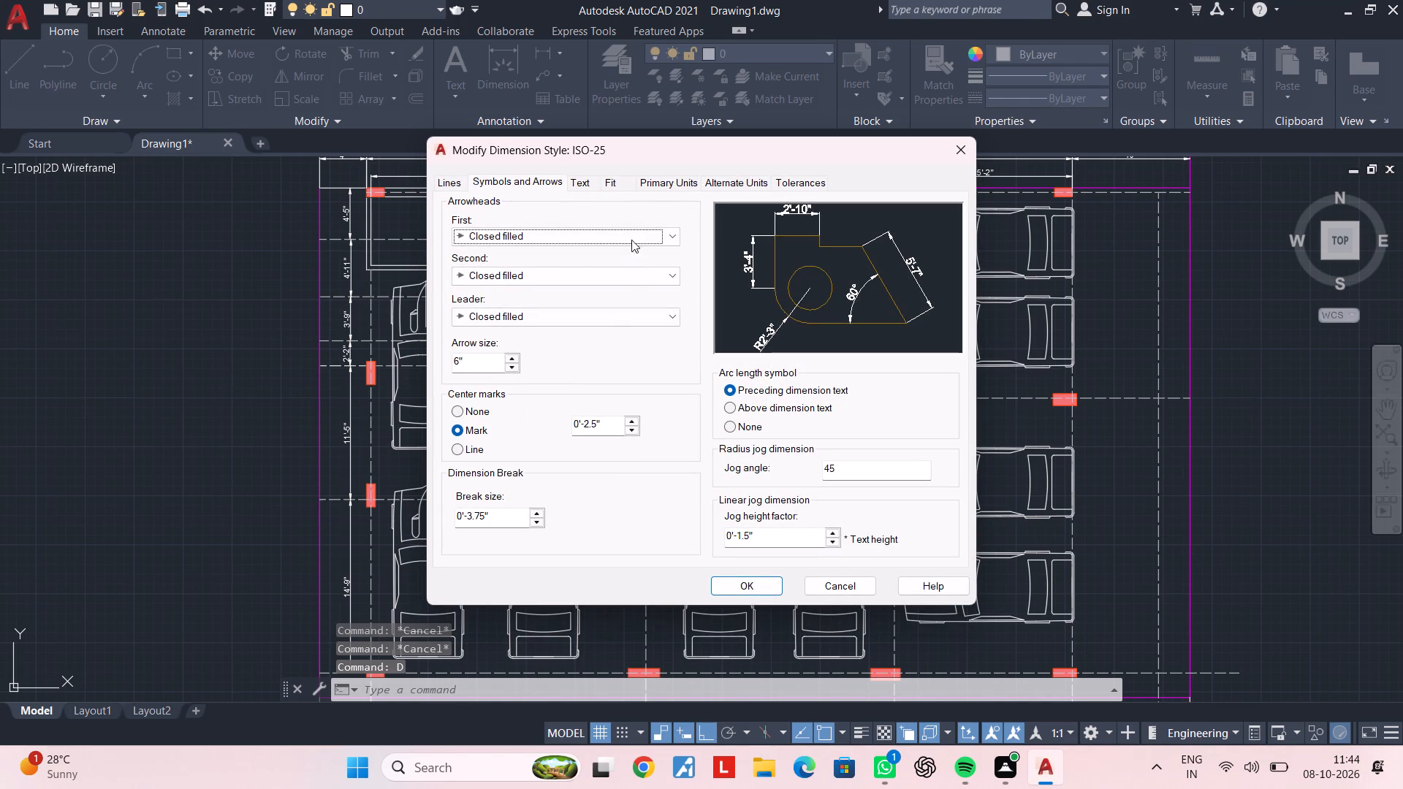
left_click(591, 184)
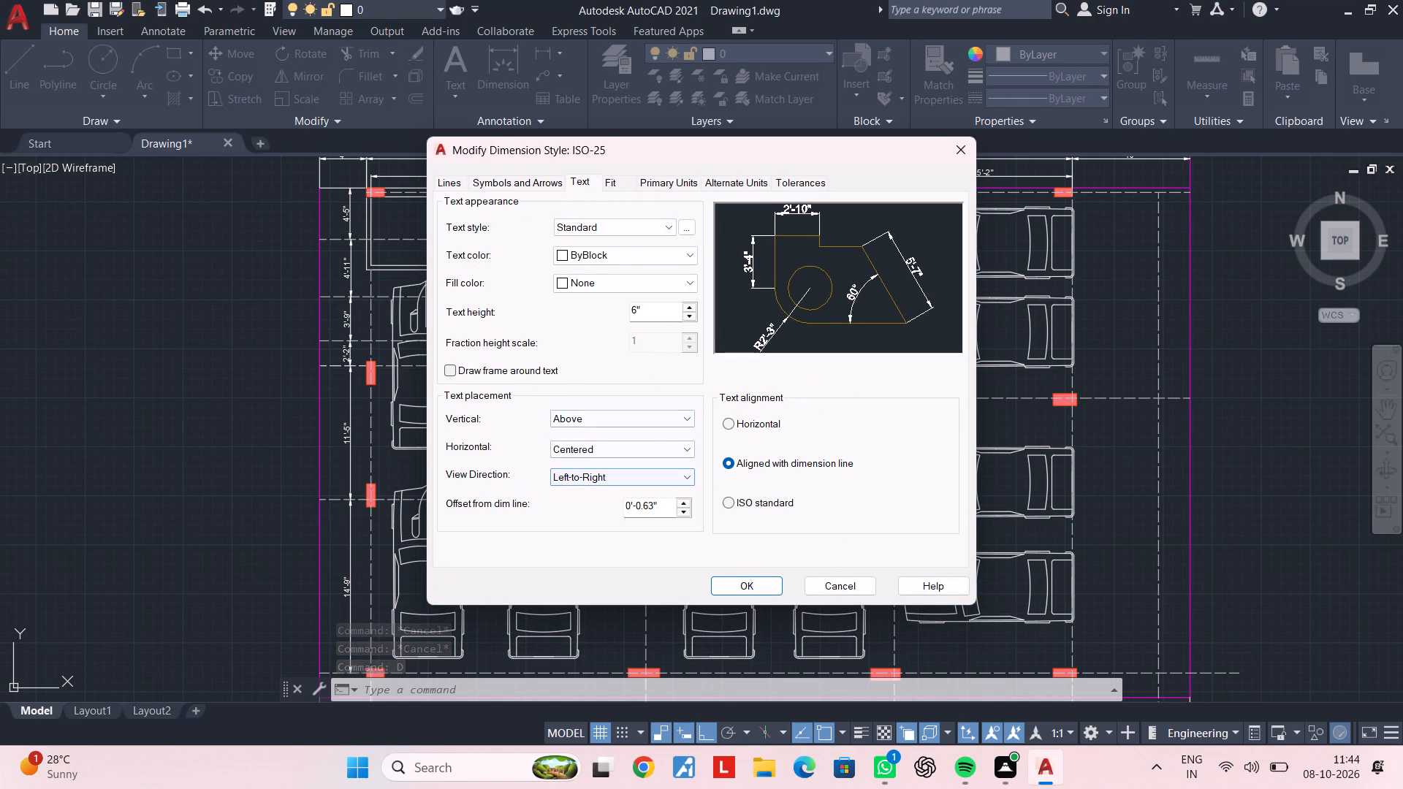
left_click_drag(661, 316, 566, 316)
key("BackSpace")
type("8\"")
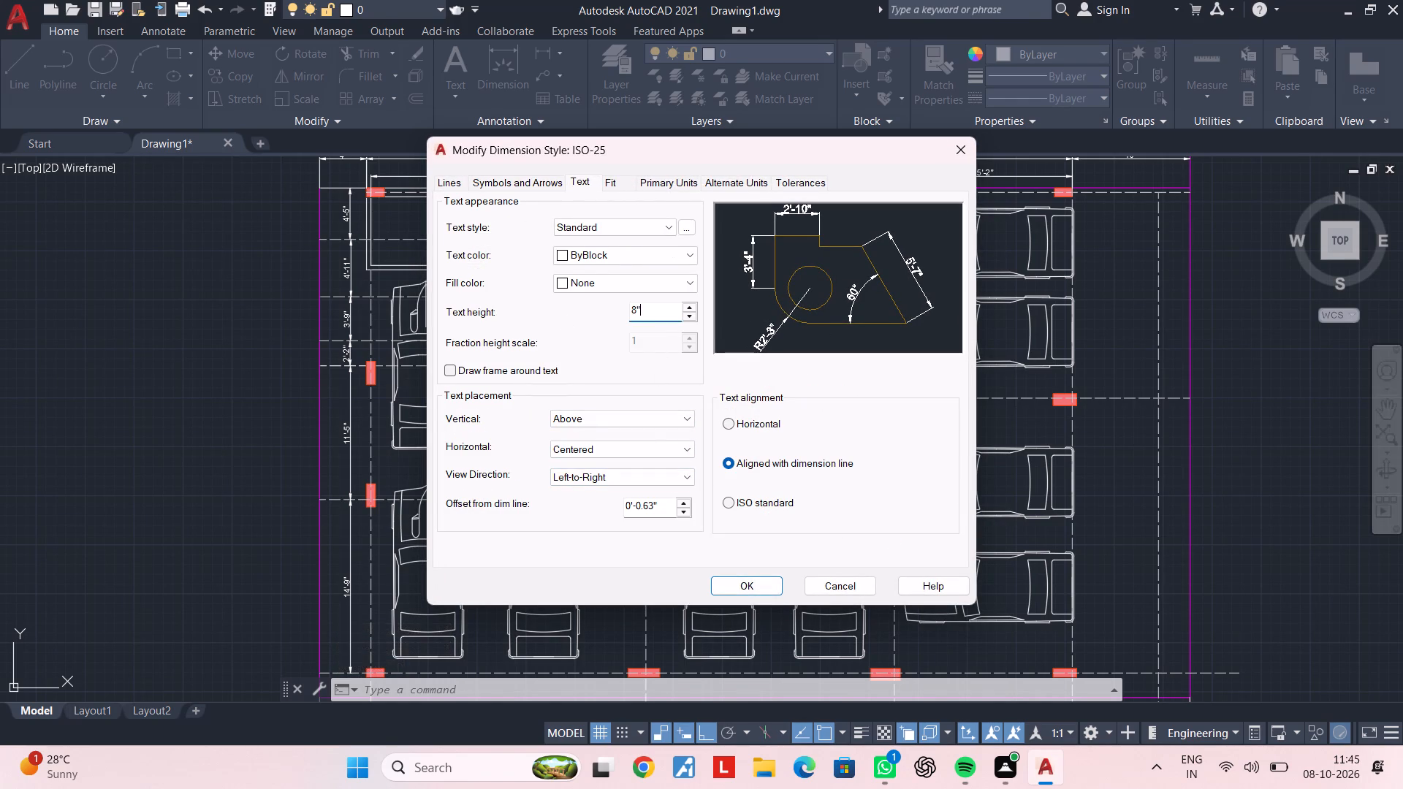
key("BackSpace")
key("BackSpace")
type("8\"")
key("Return")
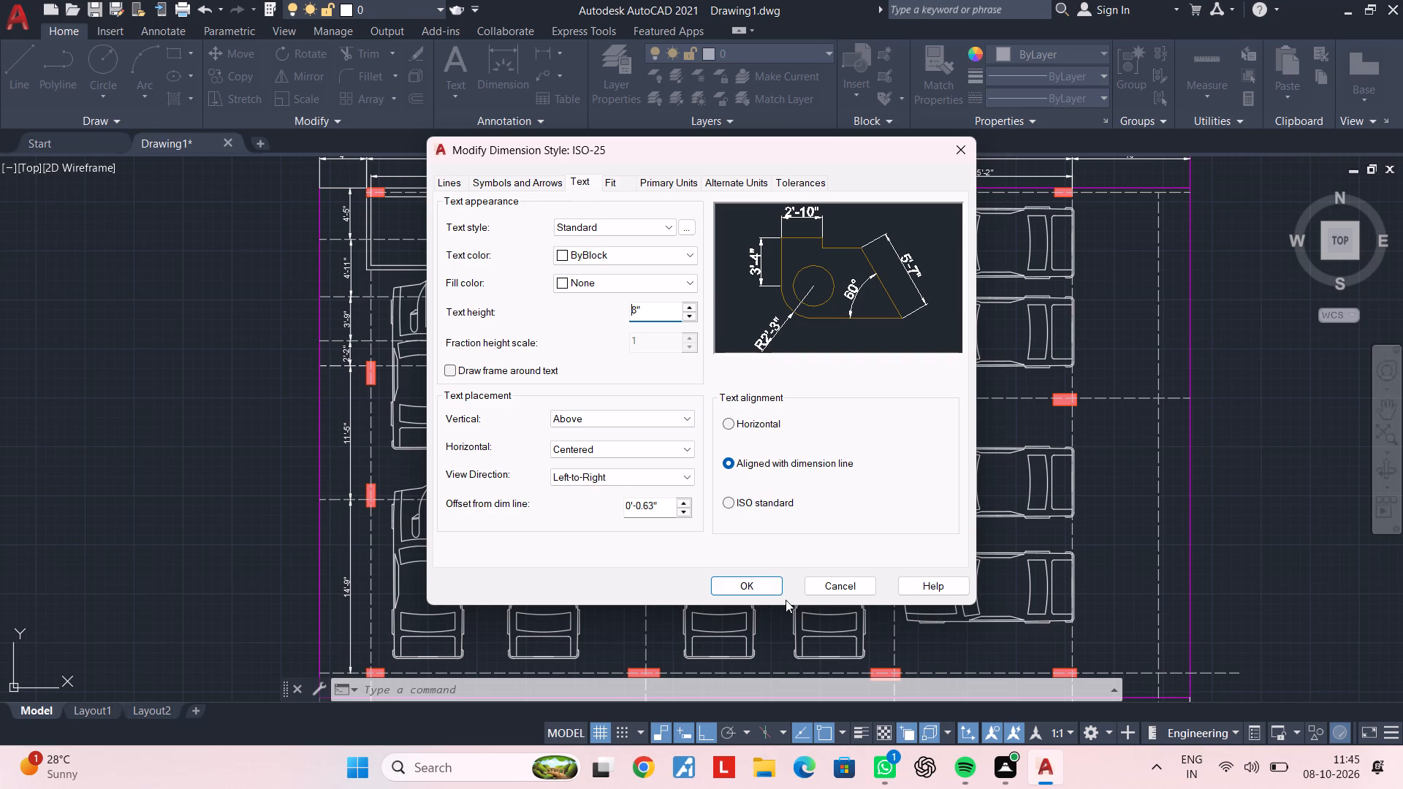
left_click(759, 584)
double_click(916, 286)
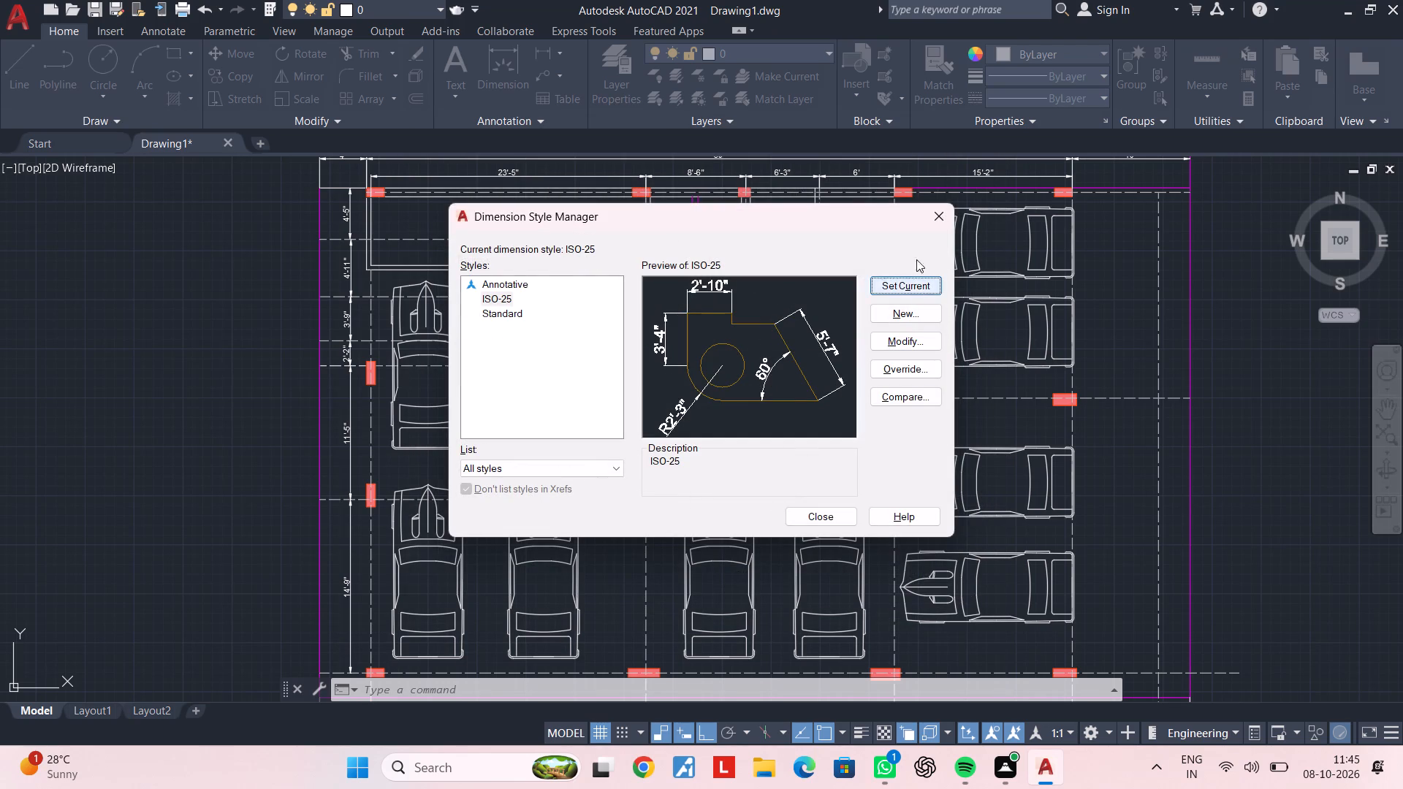
left_click(934, 218)
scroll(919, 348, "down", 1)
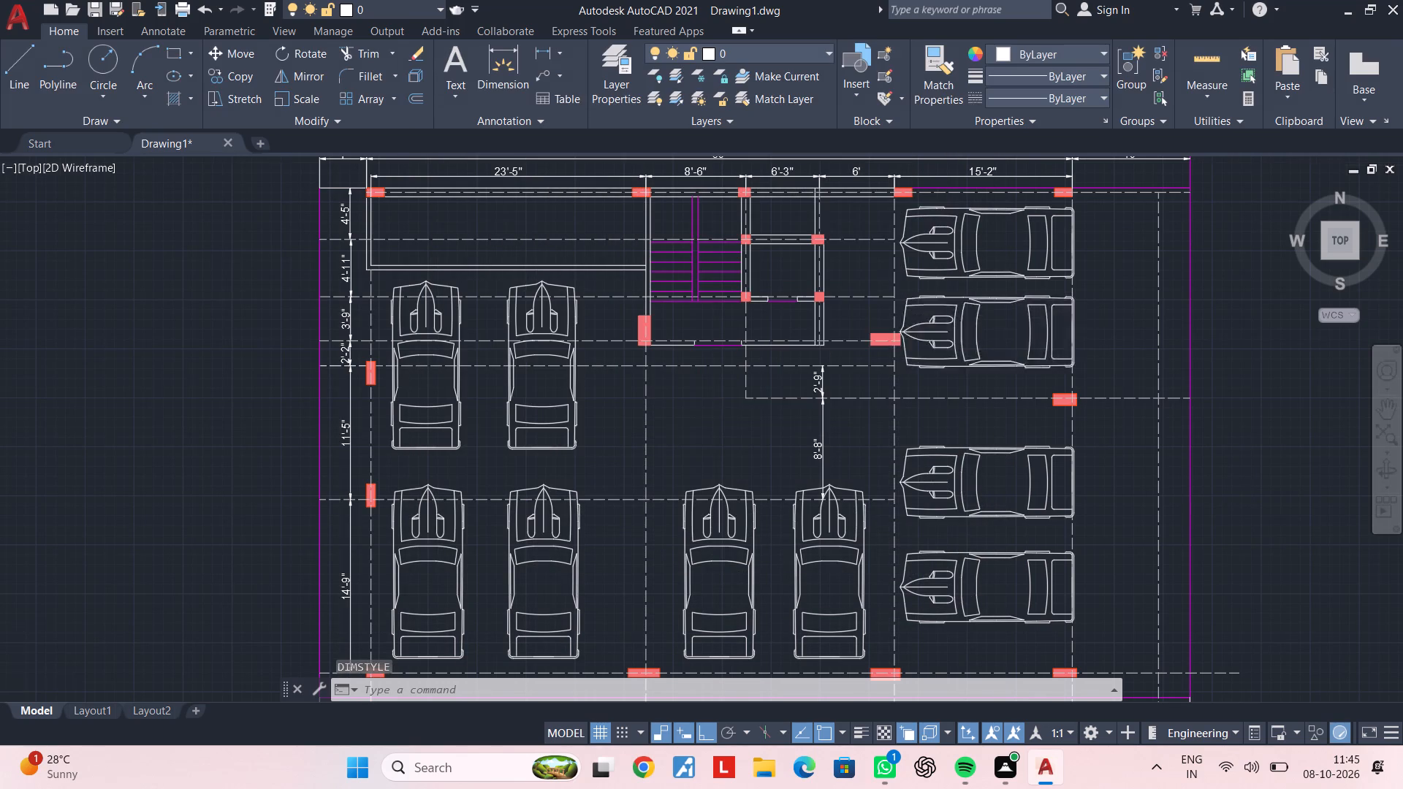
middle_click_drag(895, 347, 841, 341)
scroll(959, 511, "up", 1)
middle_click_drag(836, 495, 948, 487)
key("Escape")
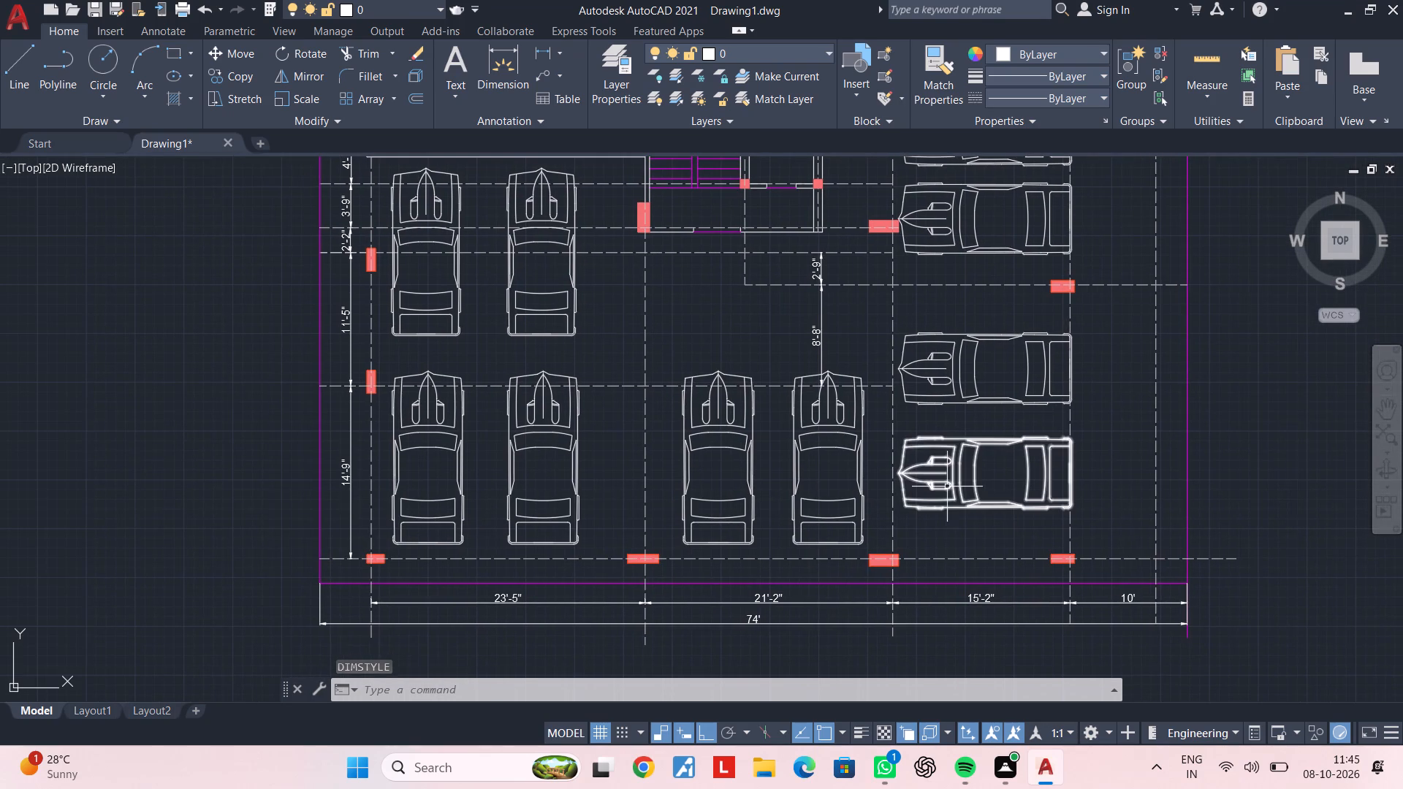
Examine the enlarged dimension text across the whole parking plan and along the northern dimension rows.
key("Escape")
key("Escape")
key("Escape")
key("Escape")
key("Escape")
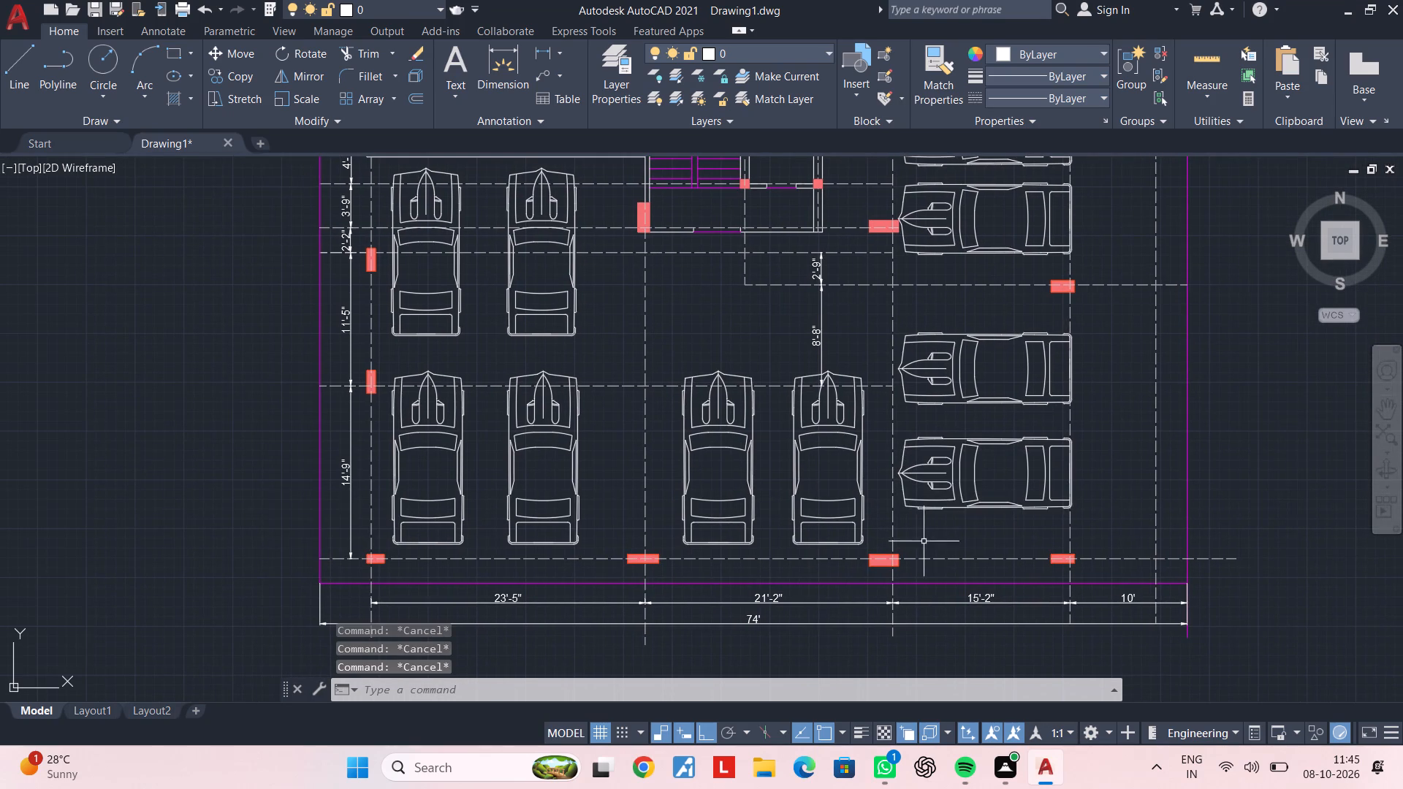
middle_click_drag(821, 486, 824, 568)
scroll(780, 534, "down", 1)
middle_click_drag(780, 534, 780, 544)
key("Escape")
middle_click_drag(688, 530, 788, 529)
key("Escape")
key("Escape")
key("Escape")
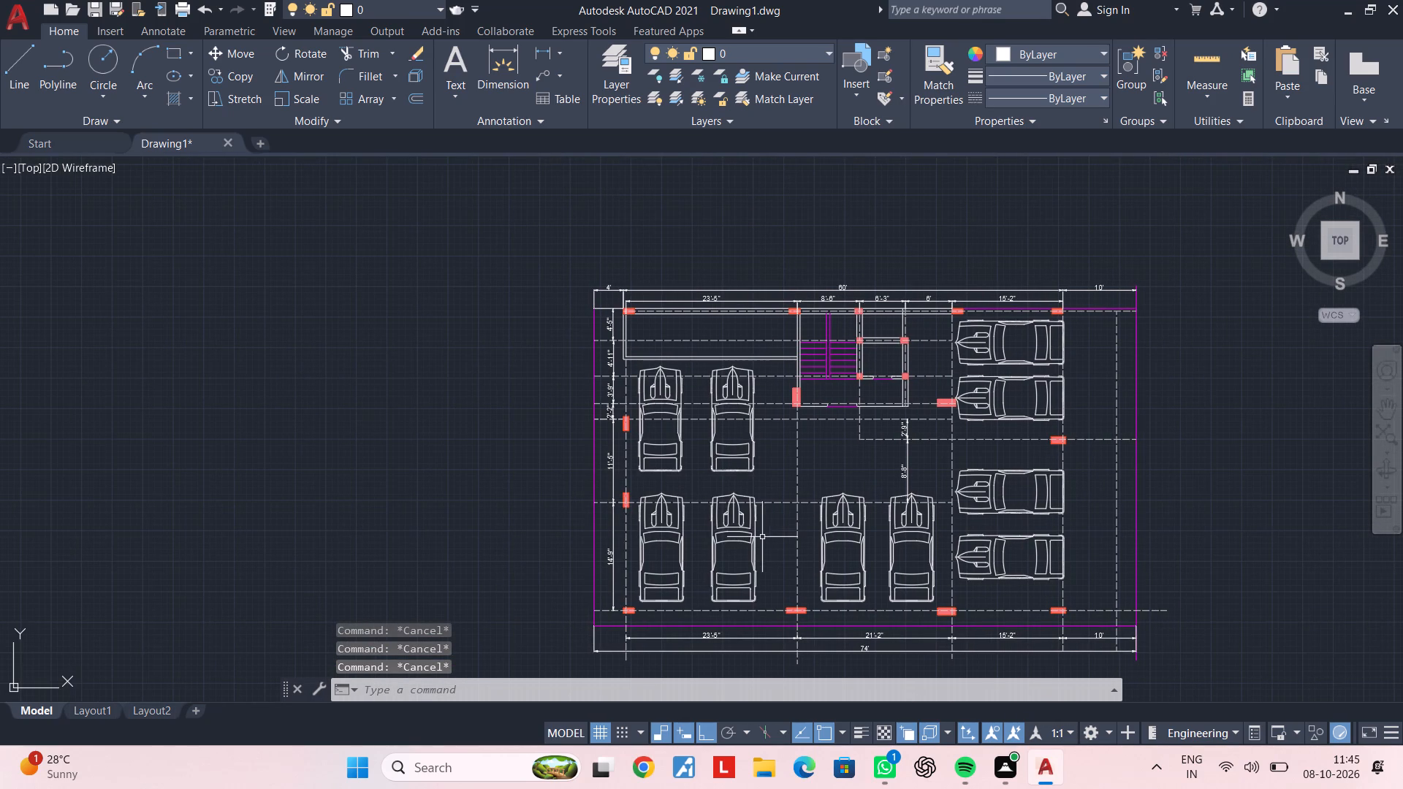
key("Escape")
key("Escape")
key("Escape")
key("Escape")
scroll(856, 364, "up", 2)
middle_click_drag(889, 370, 807, 411)
key("Escape")
key("Escape")
key("Escape")
key("Escape")
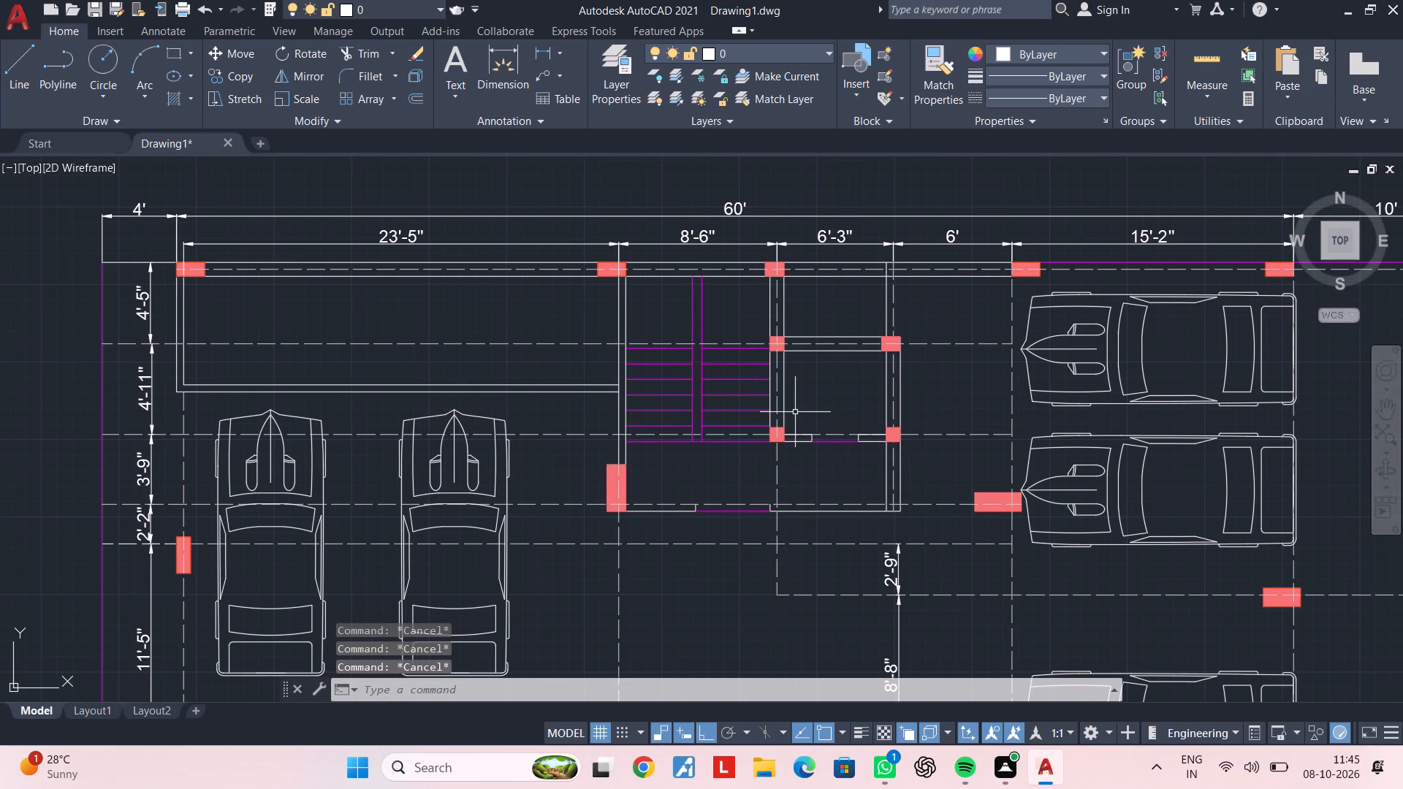
key("Escape")
key("Escape")
key("Escape")
Add a vertical linear dimension between the inner faces of the northwest room's north and south walls.
scroll(707, 418, "down", 1)
middle_click_drag(629, 424, 825, 454)
key("Escape")
left_click(547, 46)
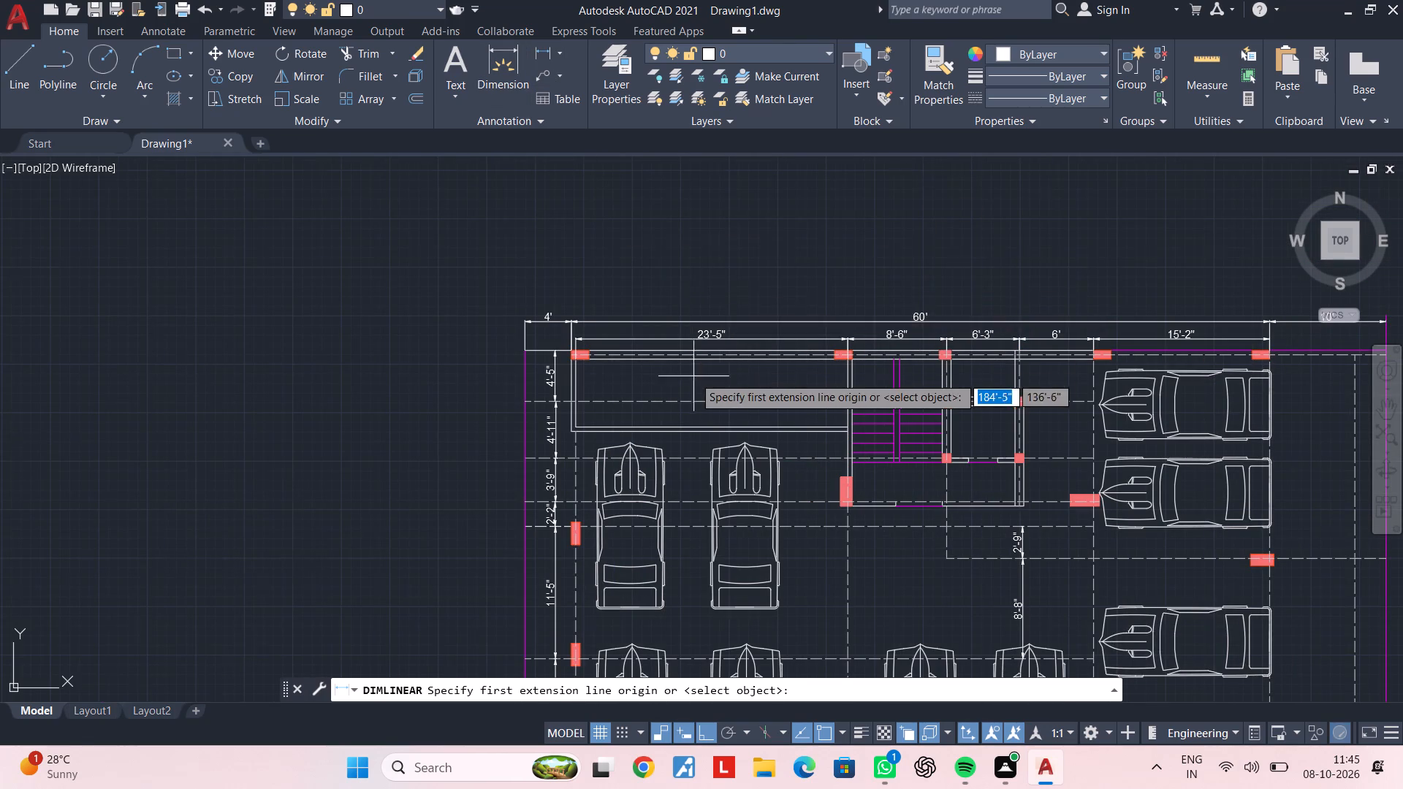
scroll(693, 376, "up", 2)
left_click(705, 335)
left_click(710, 503)
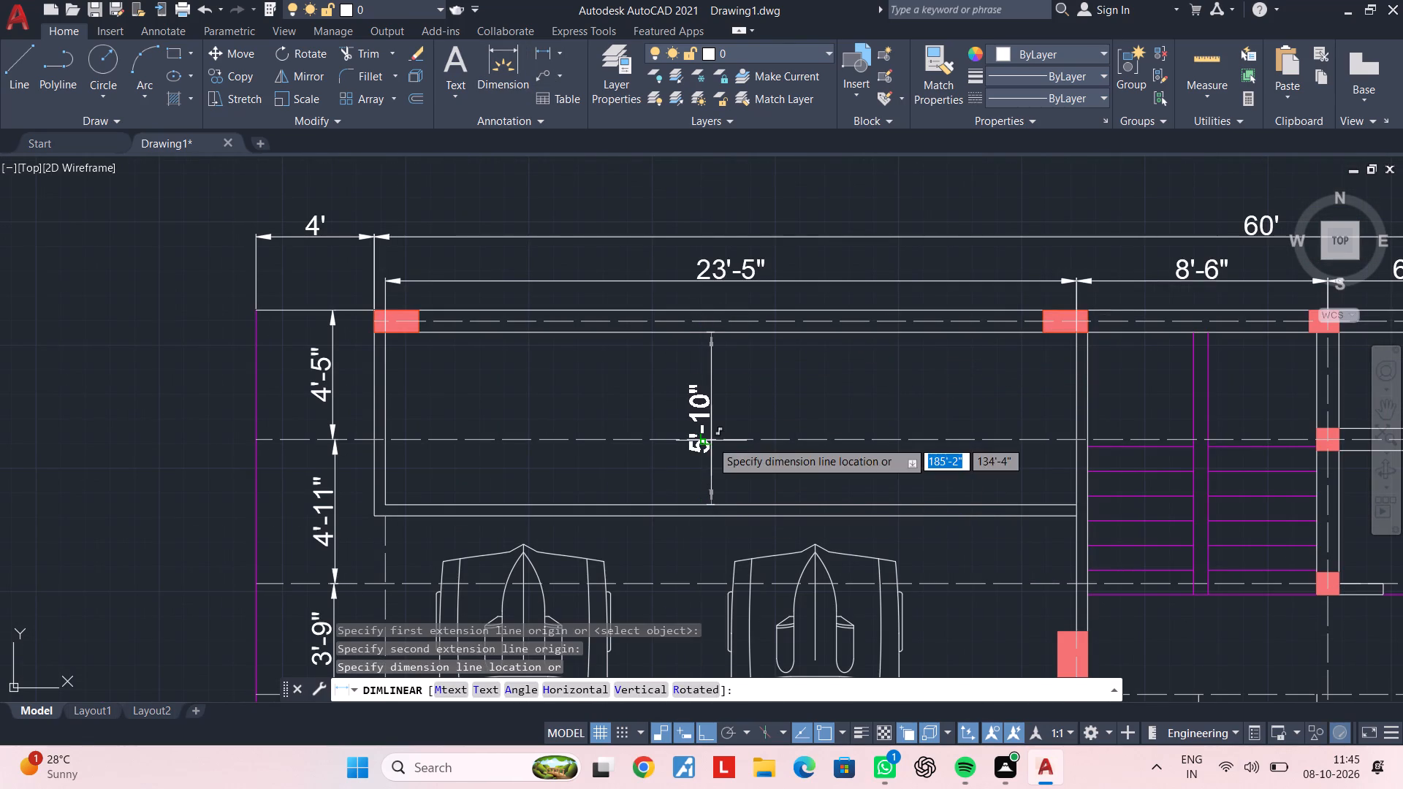
left_click(711, 441)
middle_click_drag(846, 414, 579, 416)
key("Escape")
key("Escape")
middle_click_drag(748, 420, 691, 433)
key("Escape")
key("Escape")
key("Escape")
key("Escape")
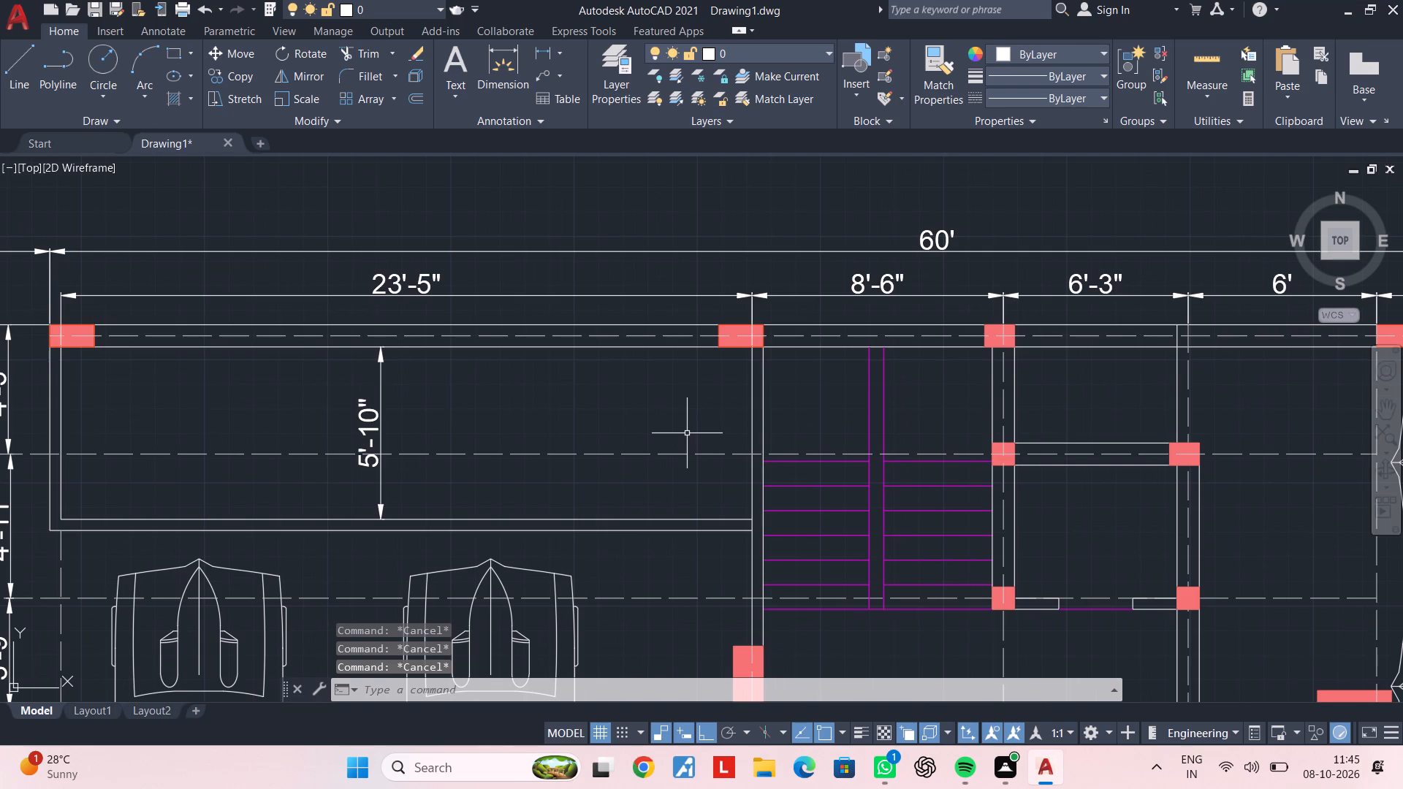
Delete the northernmost dimension of the western dimension row, between the north boundary and the first interior grid line.
middle_click_drag(771, 451, 889, 449)
middle_click_drag(588, 449, 794, 433)
key("Escape")
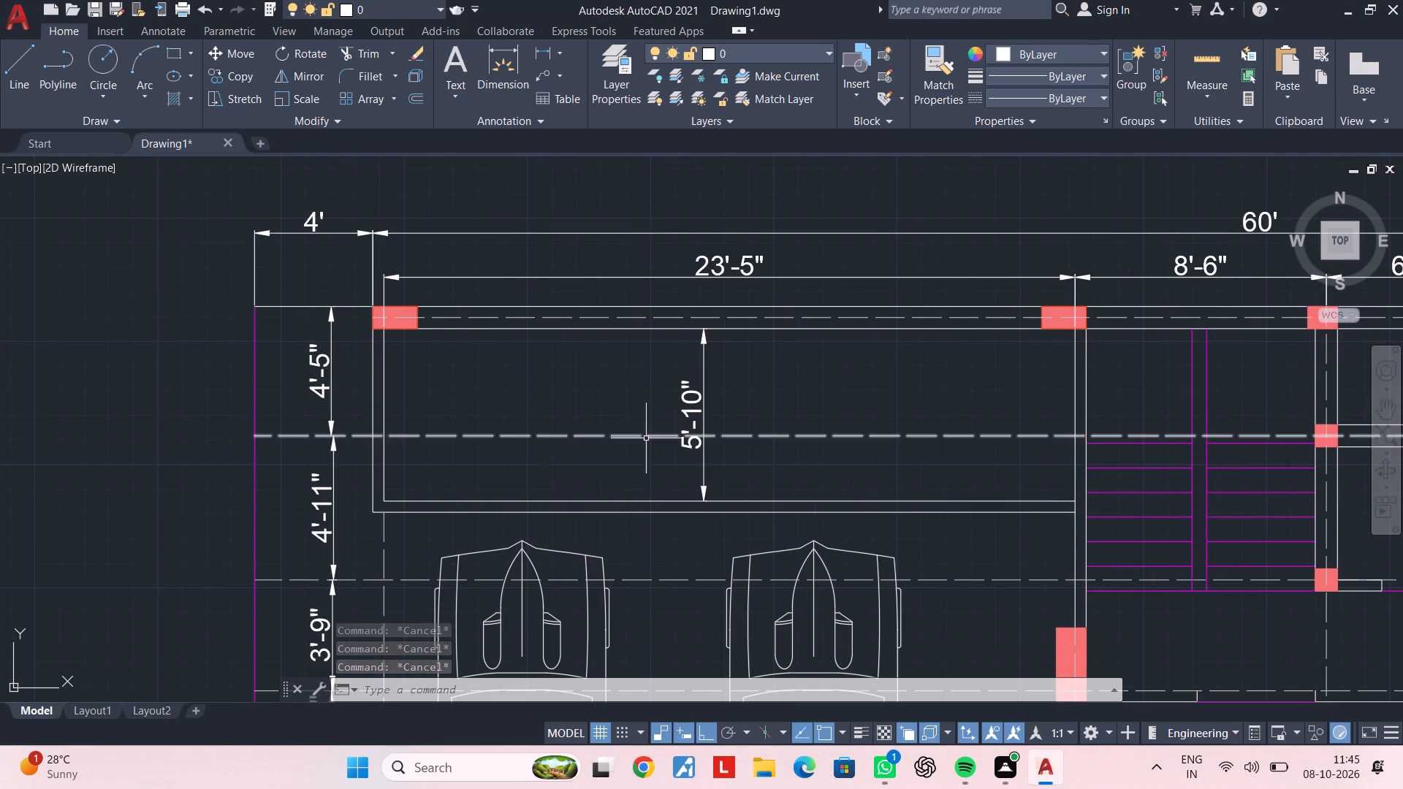
key("Escape")
key("Escape")
key("Escape")
key("Escape")
key("Escape")
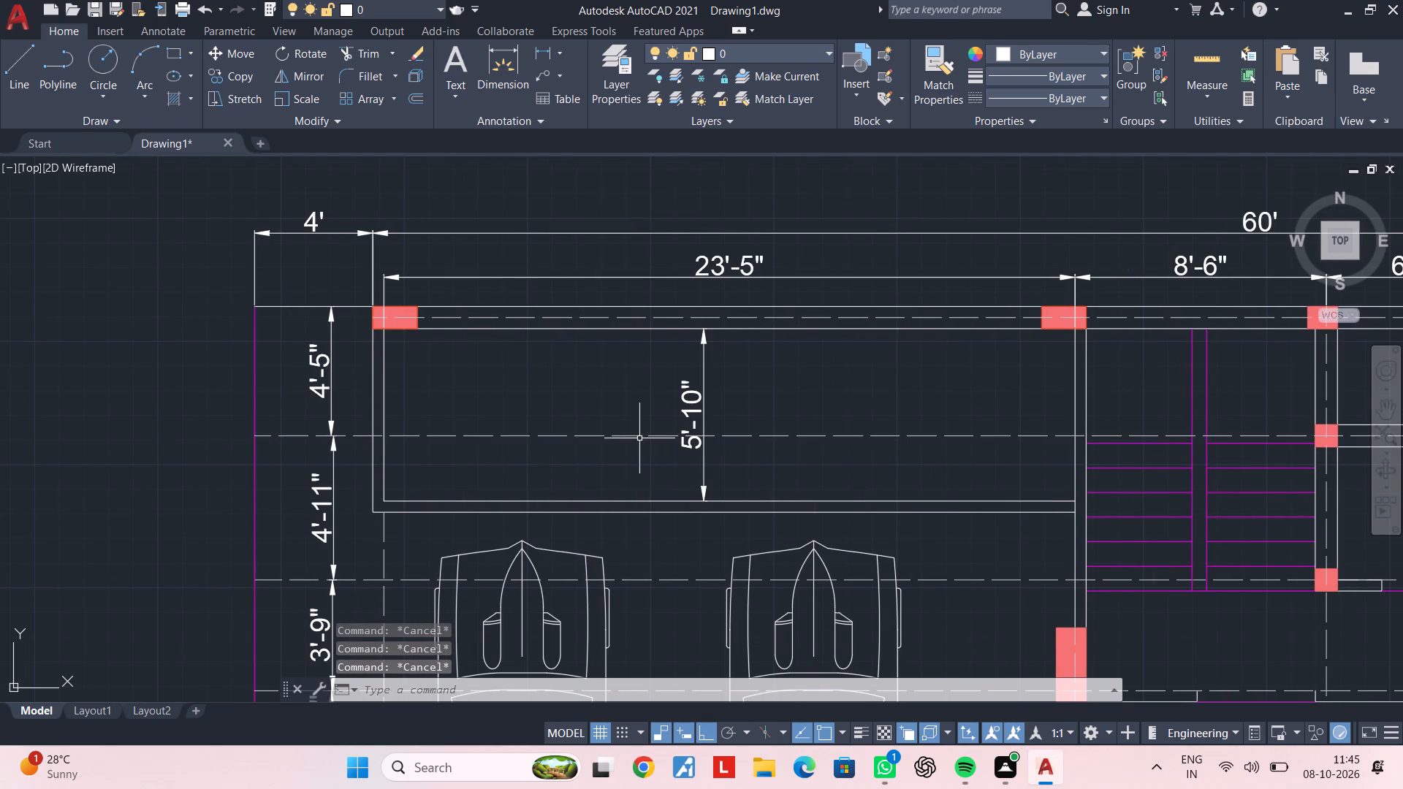
scroll(581, 447, "down", 1)
middle_click_drag(589, 448, 669, 434)
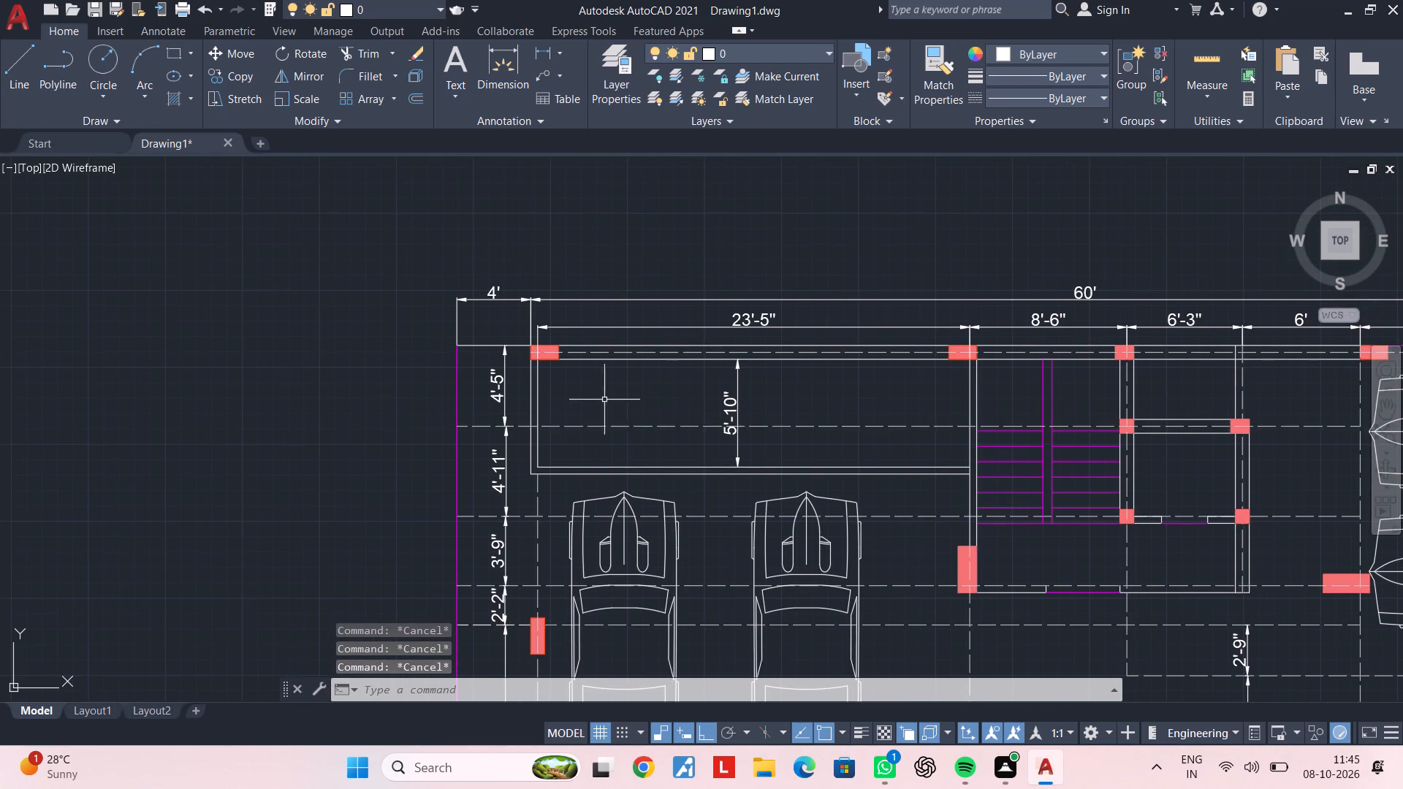
scroll(598, 393, "up", 1)
key("Escape")
left_click(444, 377)
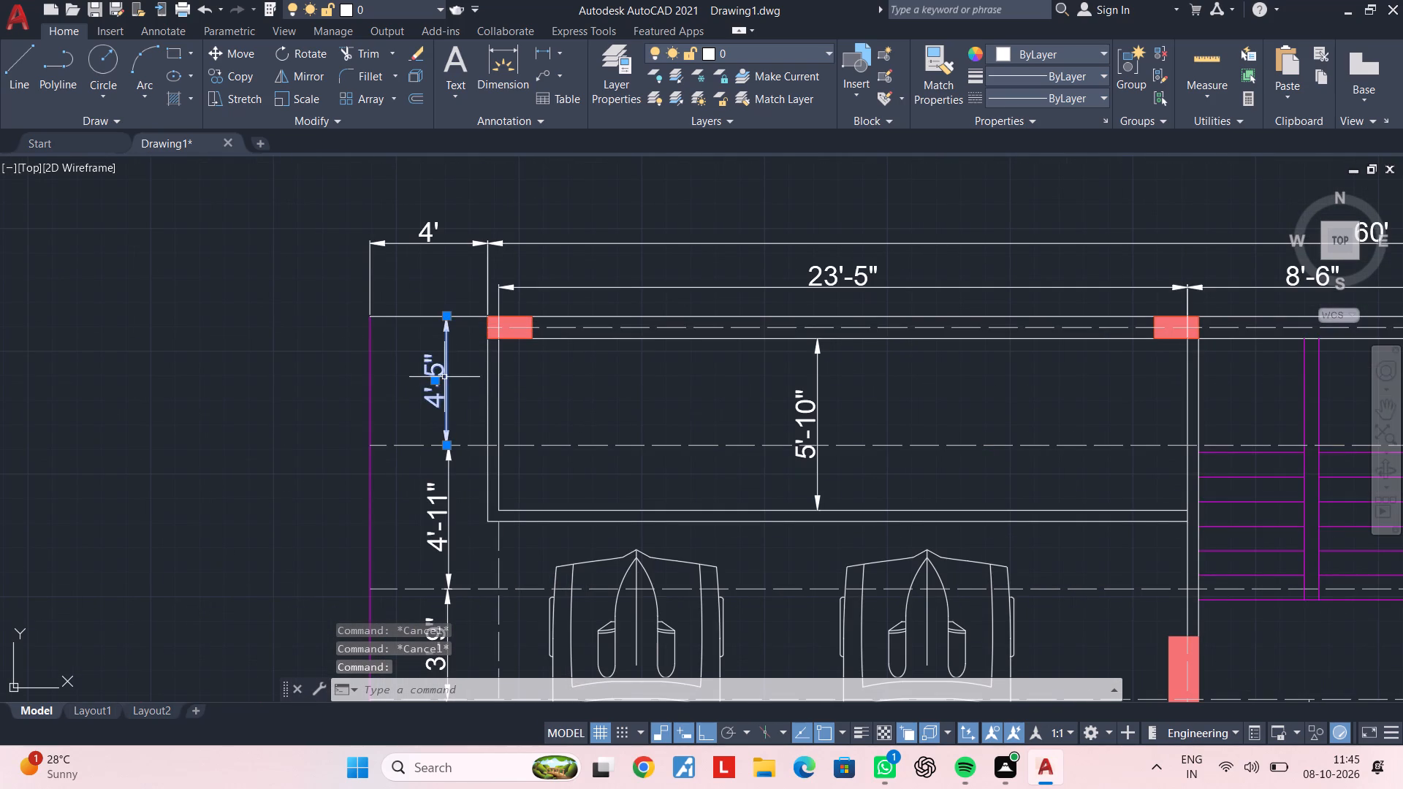
key("Delete")
middle_click_drag(522, 400, 528, 369)
key("Escape")
key("Escape")
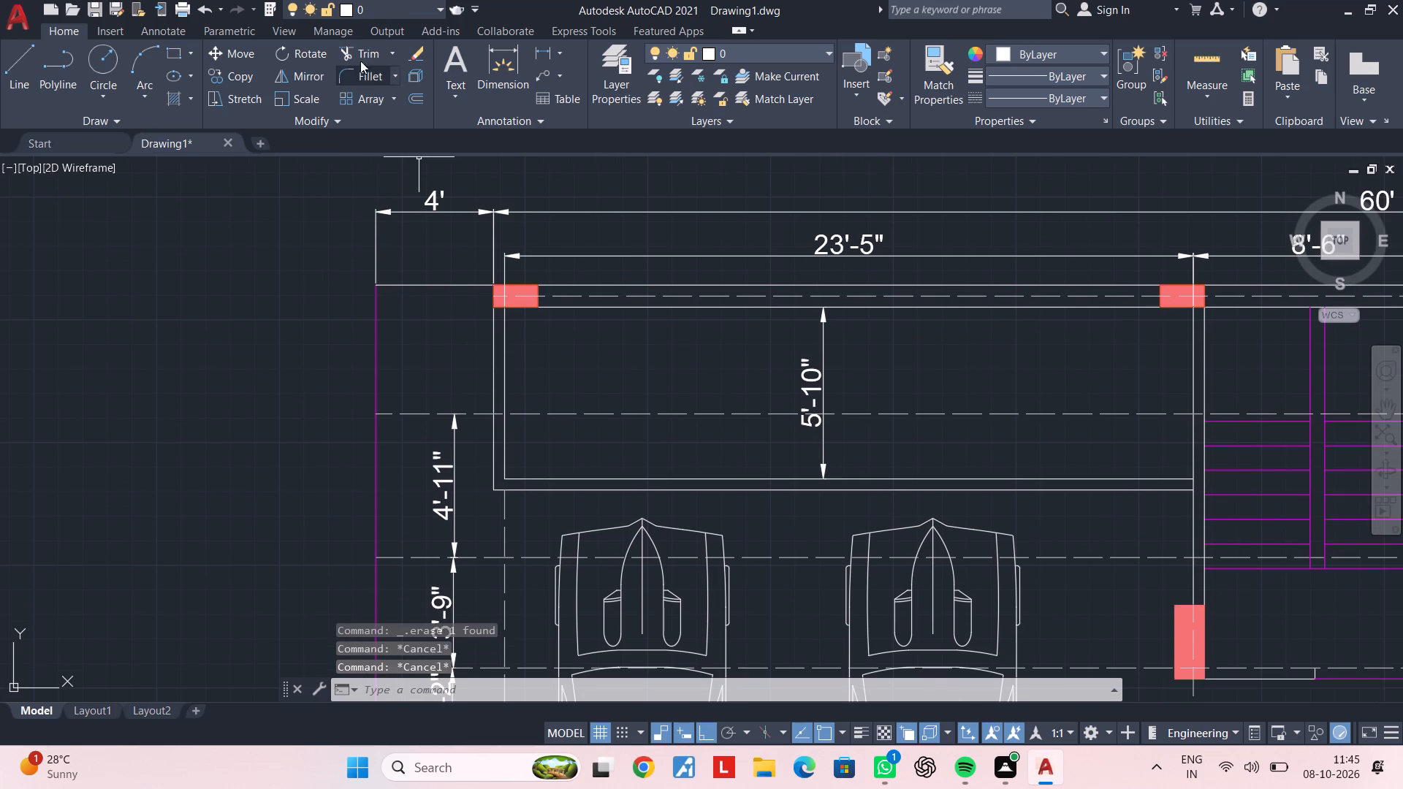
Add a vertical linear dimension from the northwest column's grid line to the first interior grid line, in line with the western row.
left_click(547, 46)
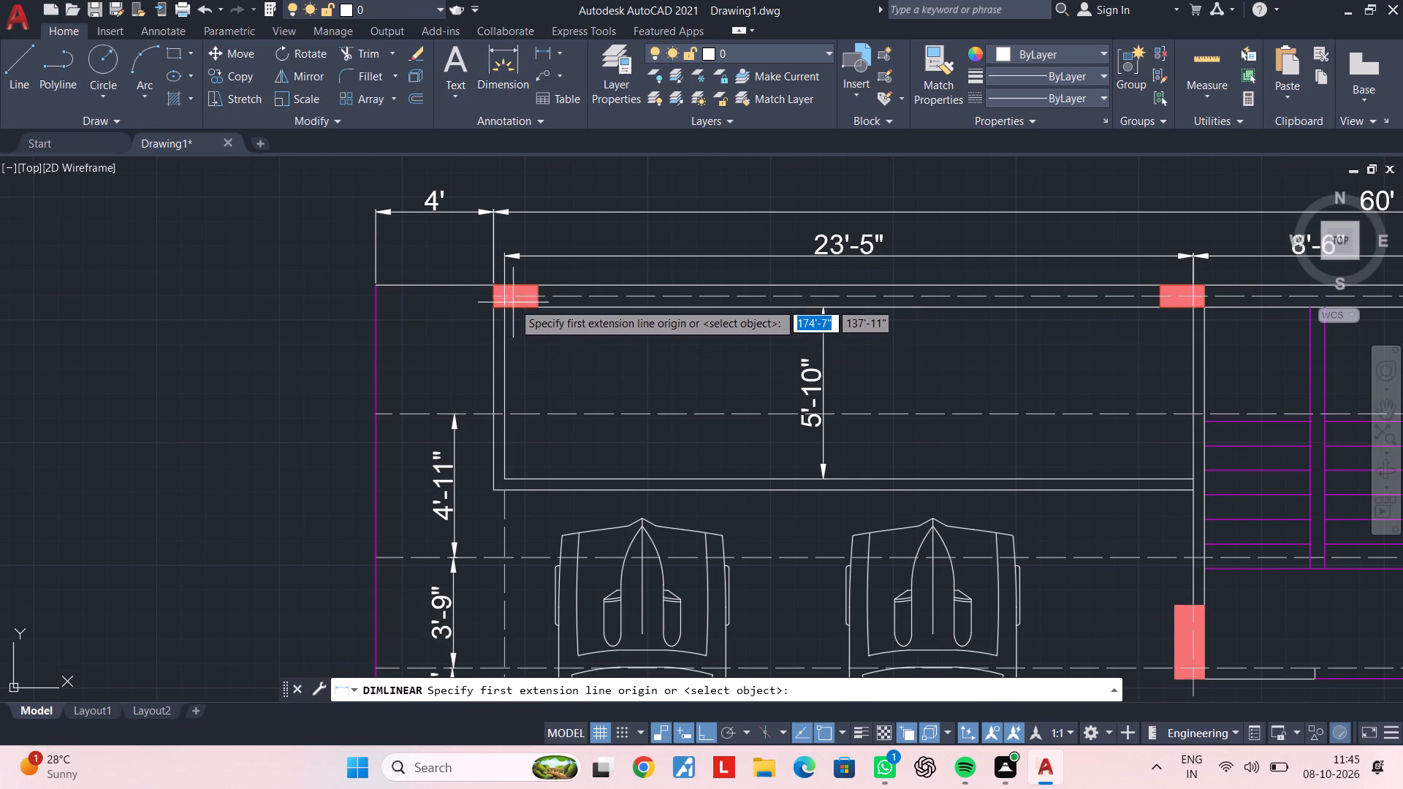
left_click(506, 291)
left_click(505, 414)
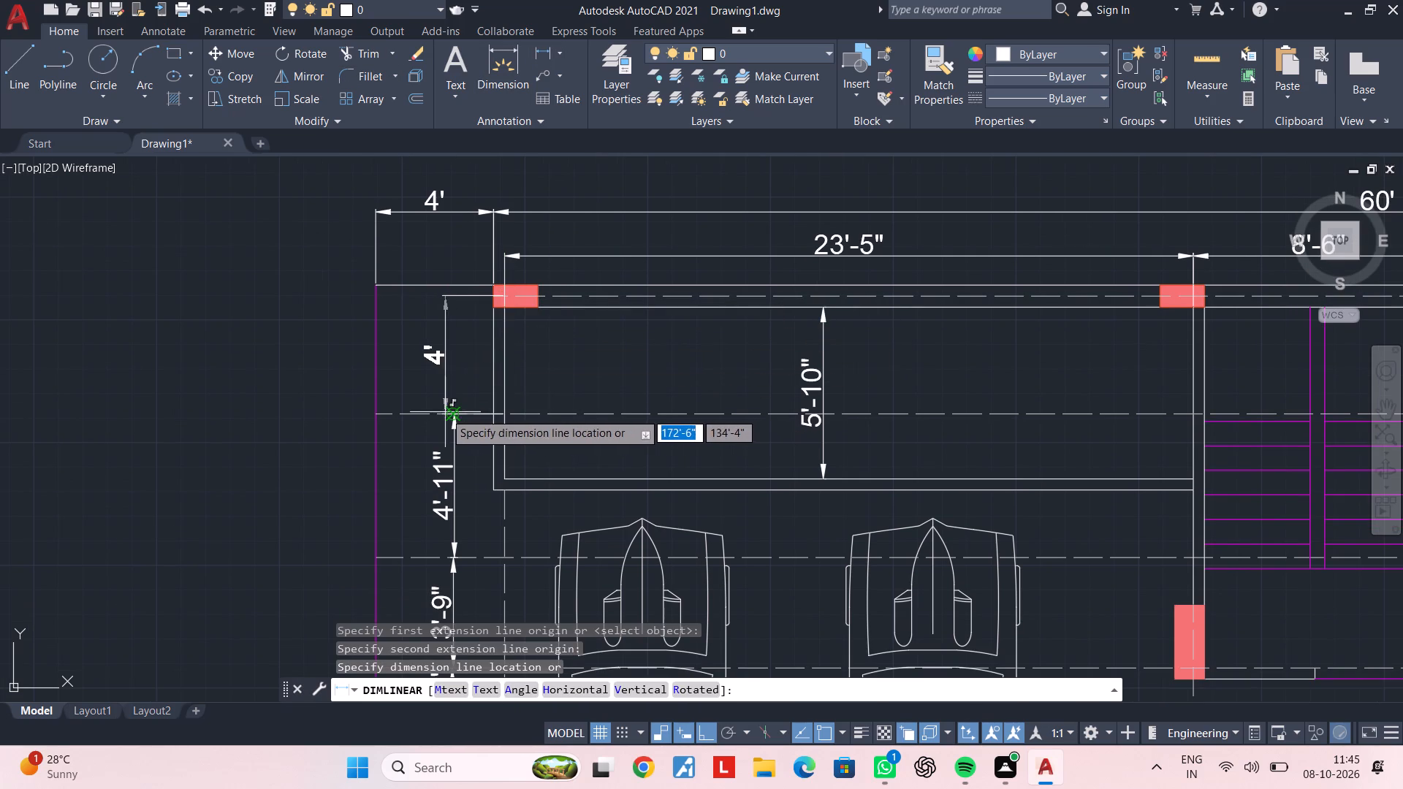
left_click(449, 412)
key("Escape")
key("Escape")
key("Escape")
key("Escape")
key("Escape")
key("Escape")
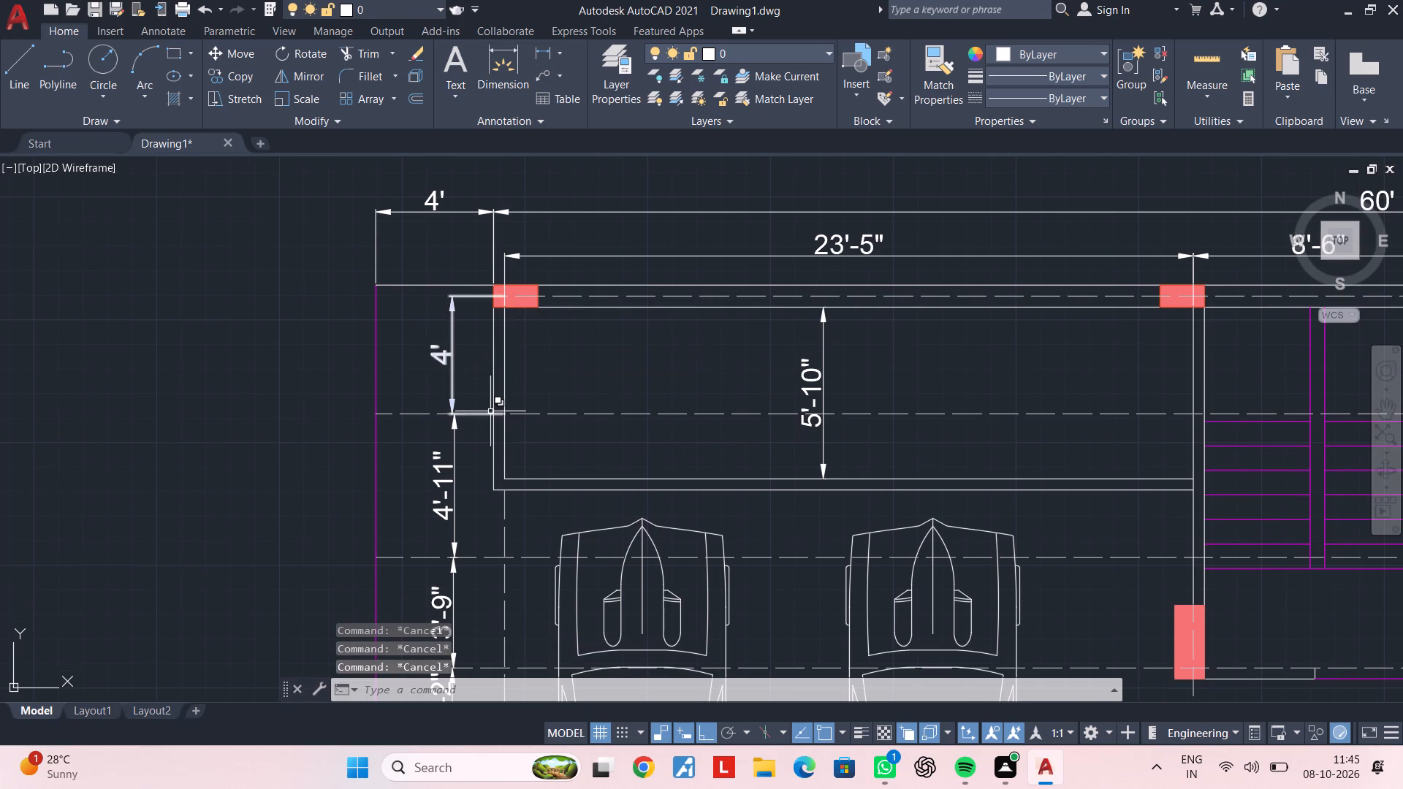
key("Escape")
key("Escape")
key("Escape")
Examine the western dimension row down to the southern column row and the dimensions along the southern boundary.
middle_click_drag(497, 460, 503, 305)
middle_click_drag(525, 411, 528, 340)
key("Escape")
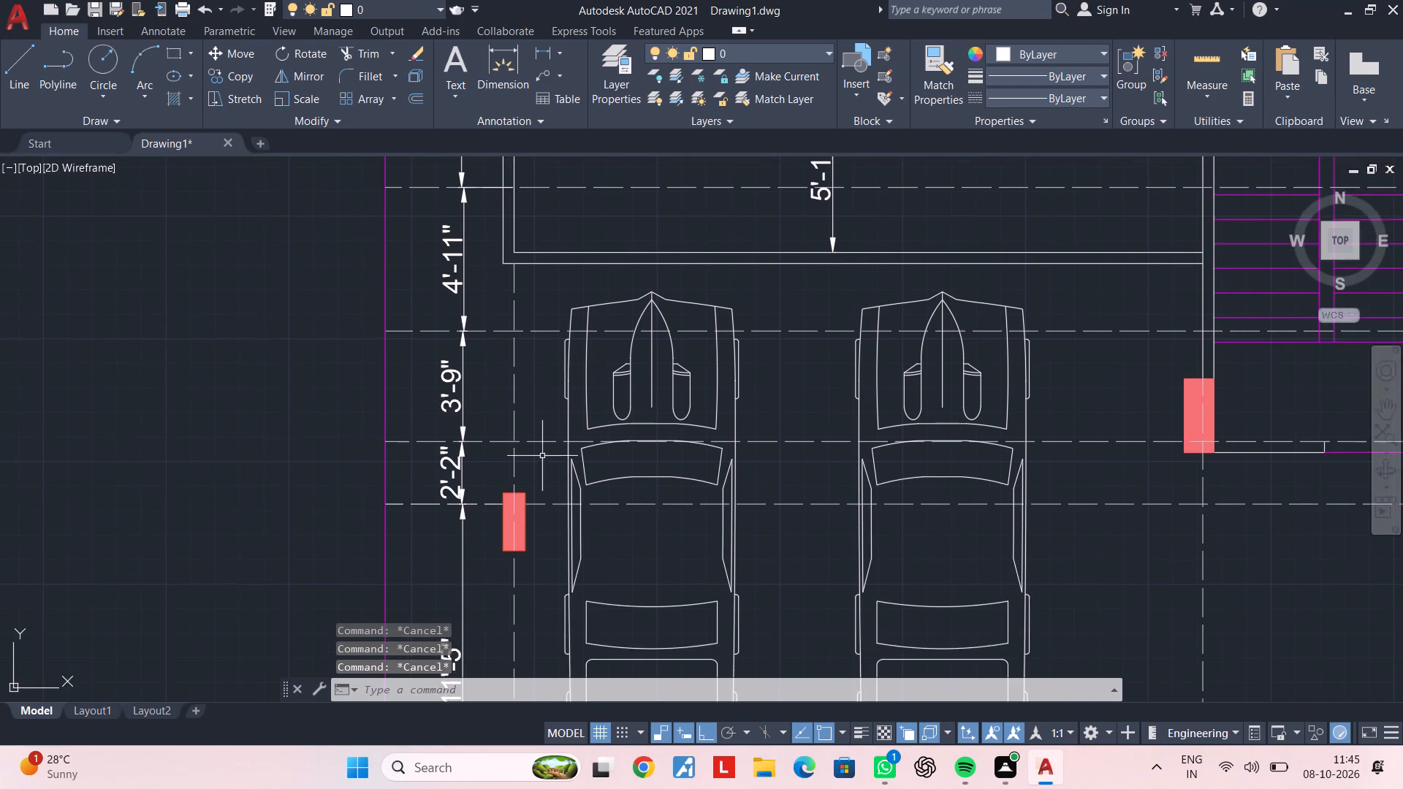
middle_click_drag(539, 443, 539, 337)
middle_click_drag(528, 471, 532, 332)
scroll(534, 555, "down", 2)
middle_click_drag(536, 522, 540, 400)
middle_click_drag(586, 554, 587, 481)
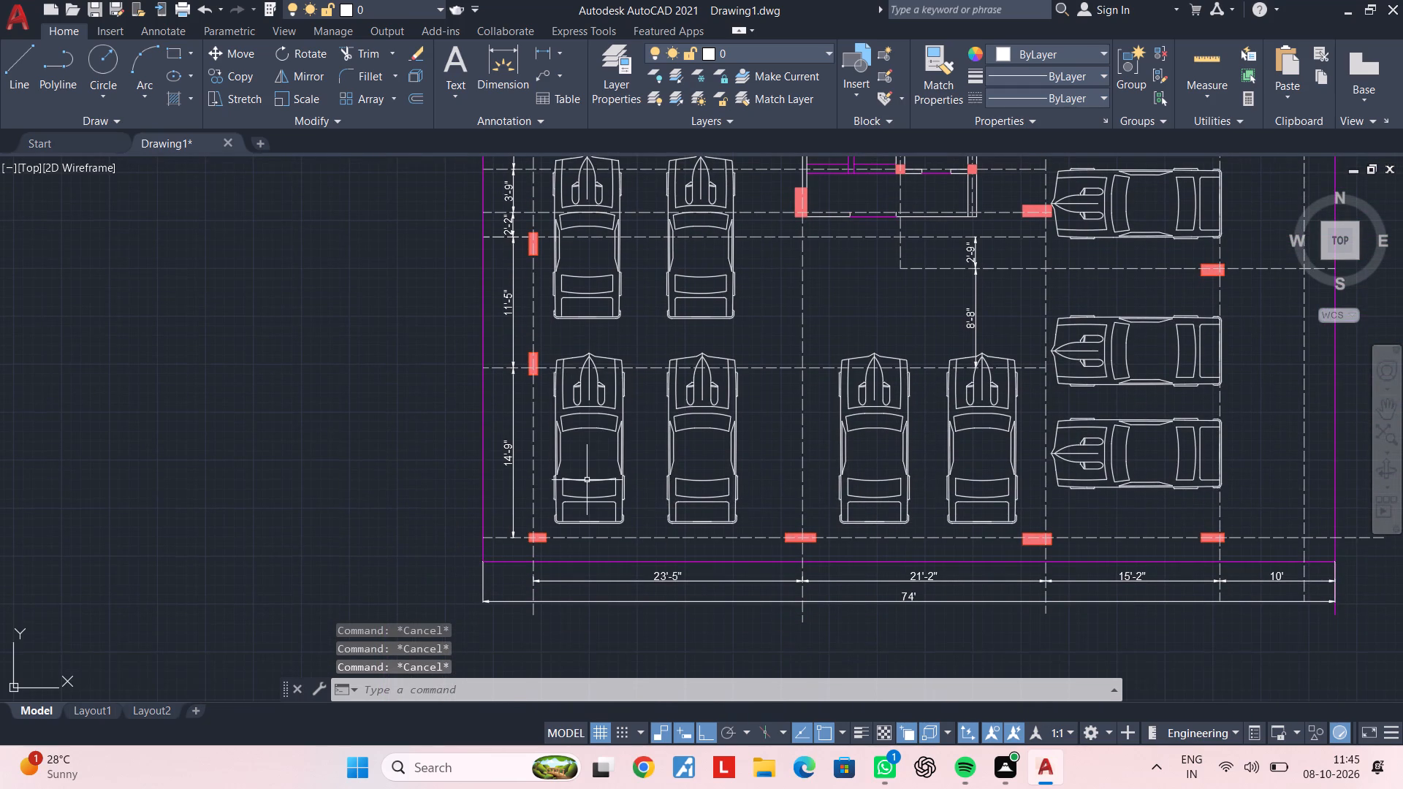
middle_click_drag(639, 522, 595, 549)
middle_click_drag(642, 527, 593, 573)
key("Escape")
key("Escape")
key("Escape")
key("Escape")
key("Escape")
key("Escape")
key("Escape")
middle_click_drag(693, 561, 666, 475)
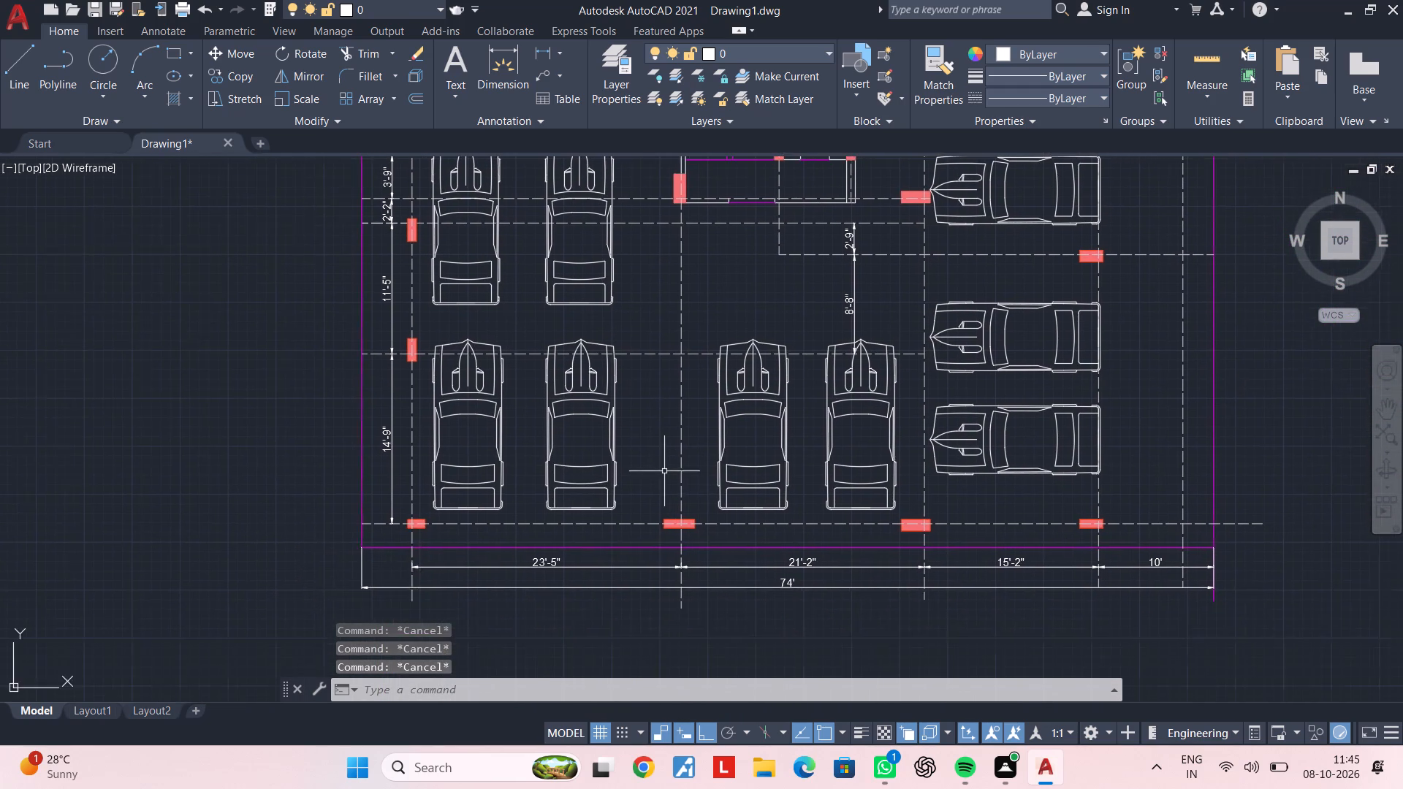
middle_click_drag(664, 459, 677, 479)
key("Escape")
key("Escape")
key("Escape")
key("Escape")
key("Escape")
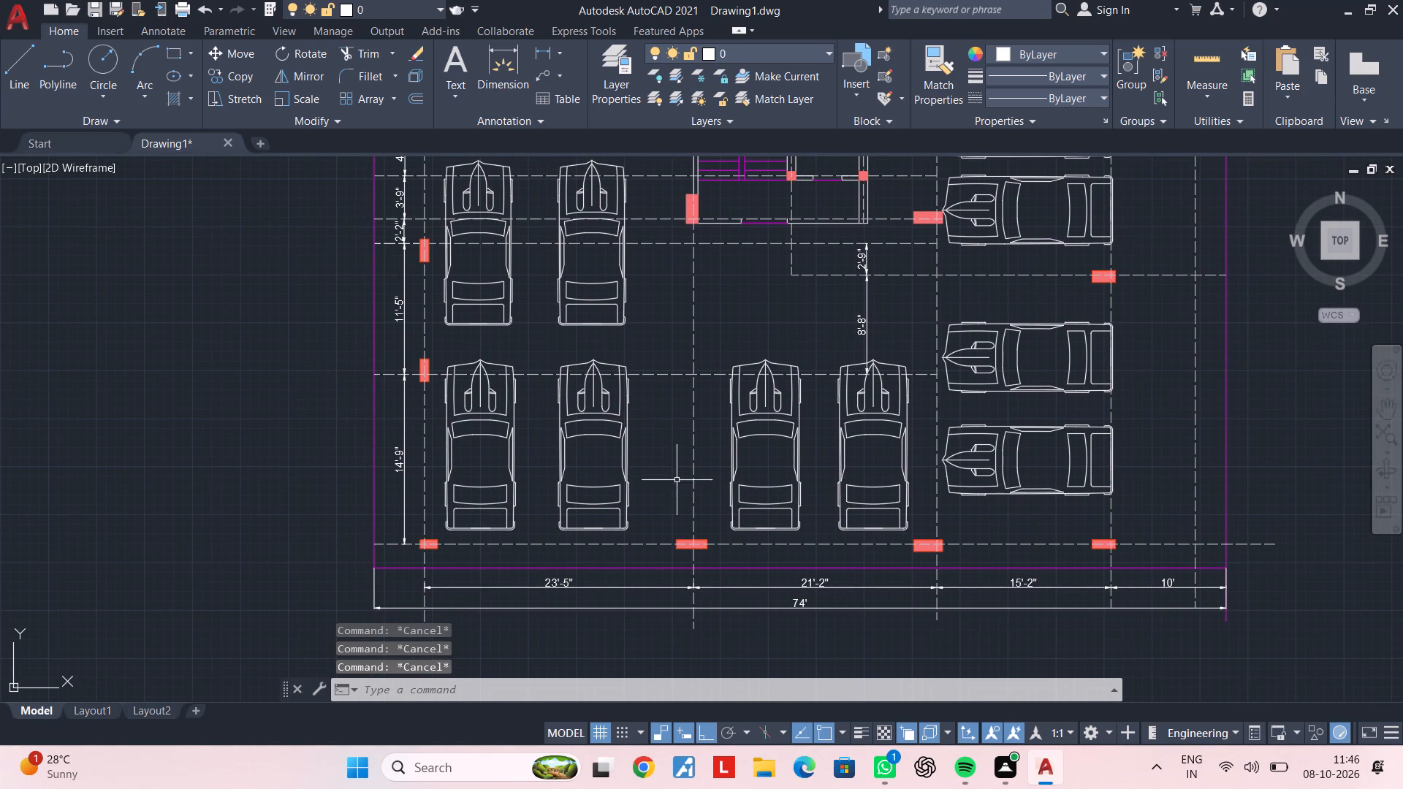
key("Escape")
key("Escape")
key("Escape")
Override the text of the westernmost column-spacing dimension in the southern row with 23'-9".
middle_click_drag(649, 582, 672, 513)
scroll(596, 500, "up", 2)
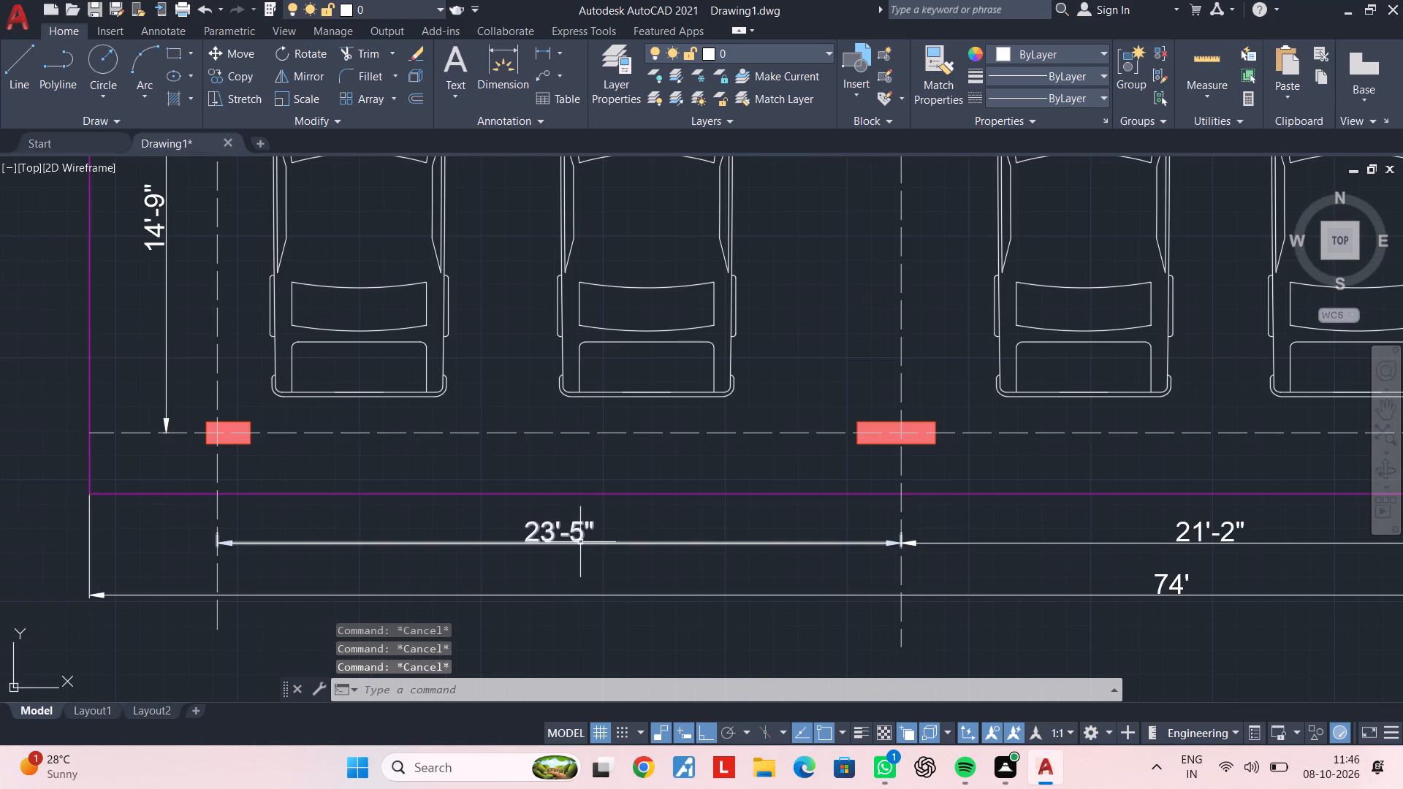
double_click(579, 541)
scroll(581, 540, "up", 1)
triple_click(583, 535)
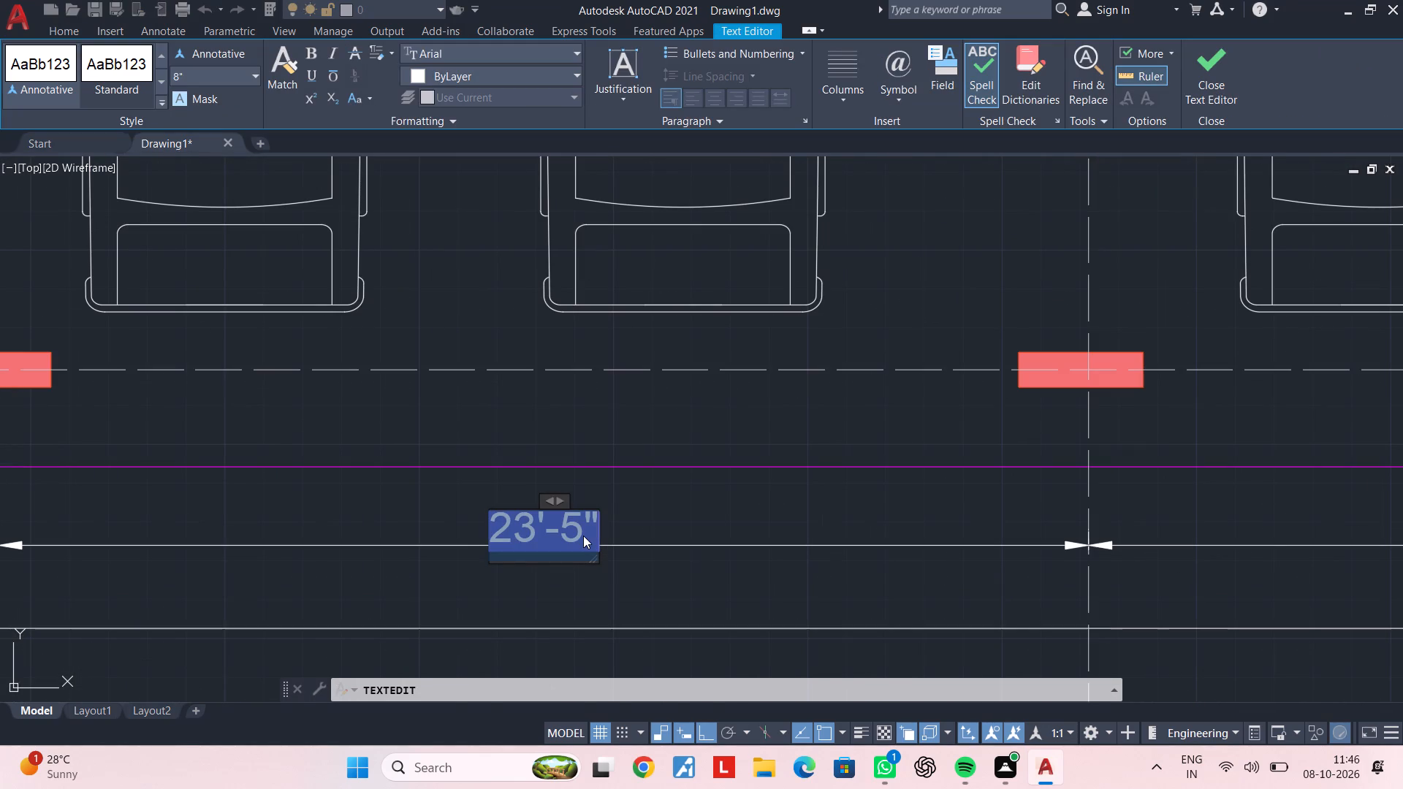
key("BackSpace")
type("23'9\"")
key("BackSpace")
key("BackSpace")
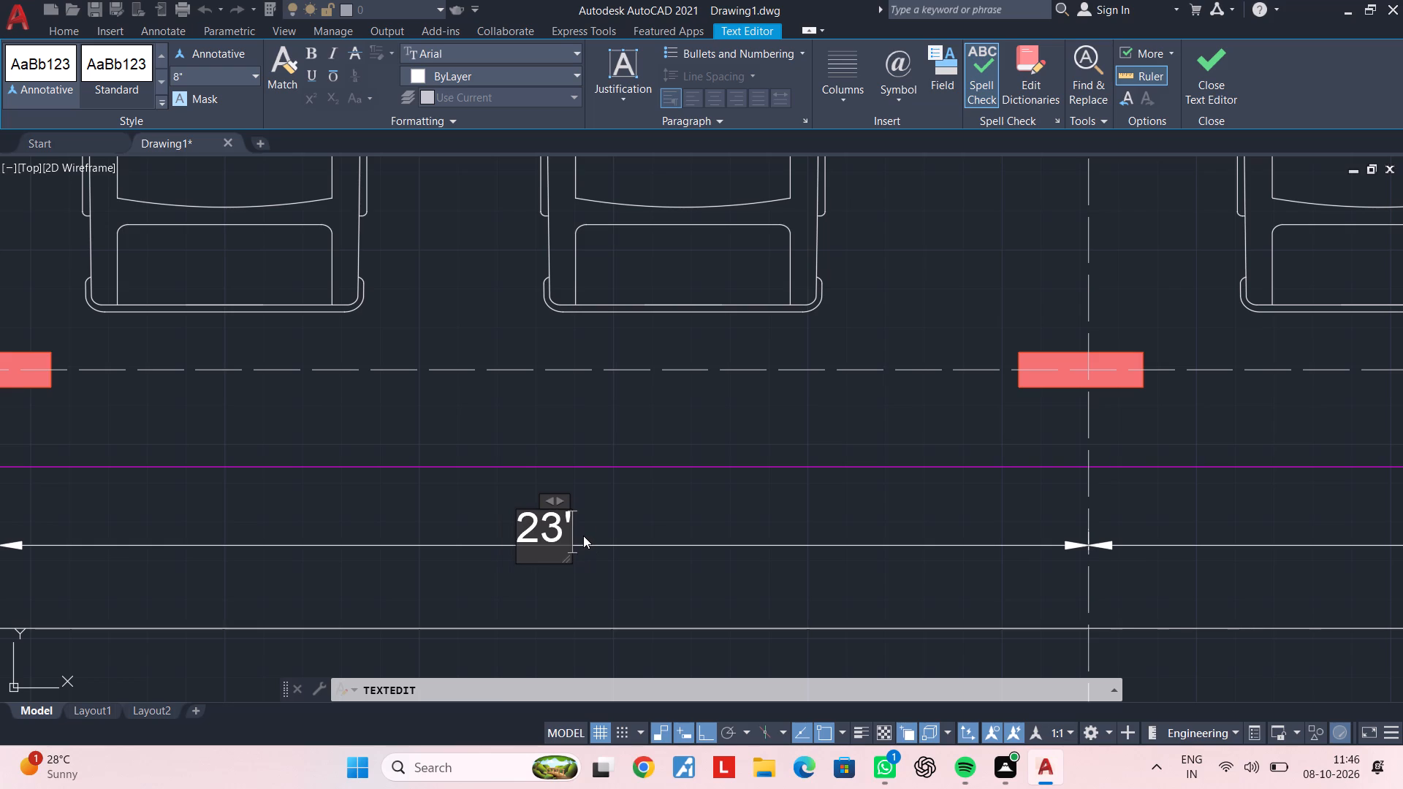
type("-9\"")
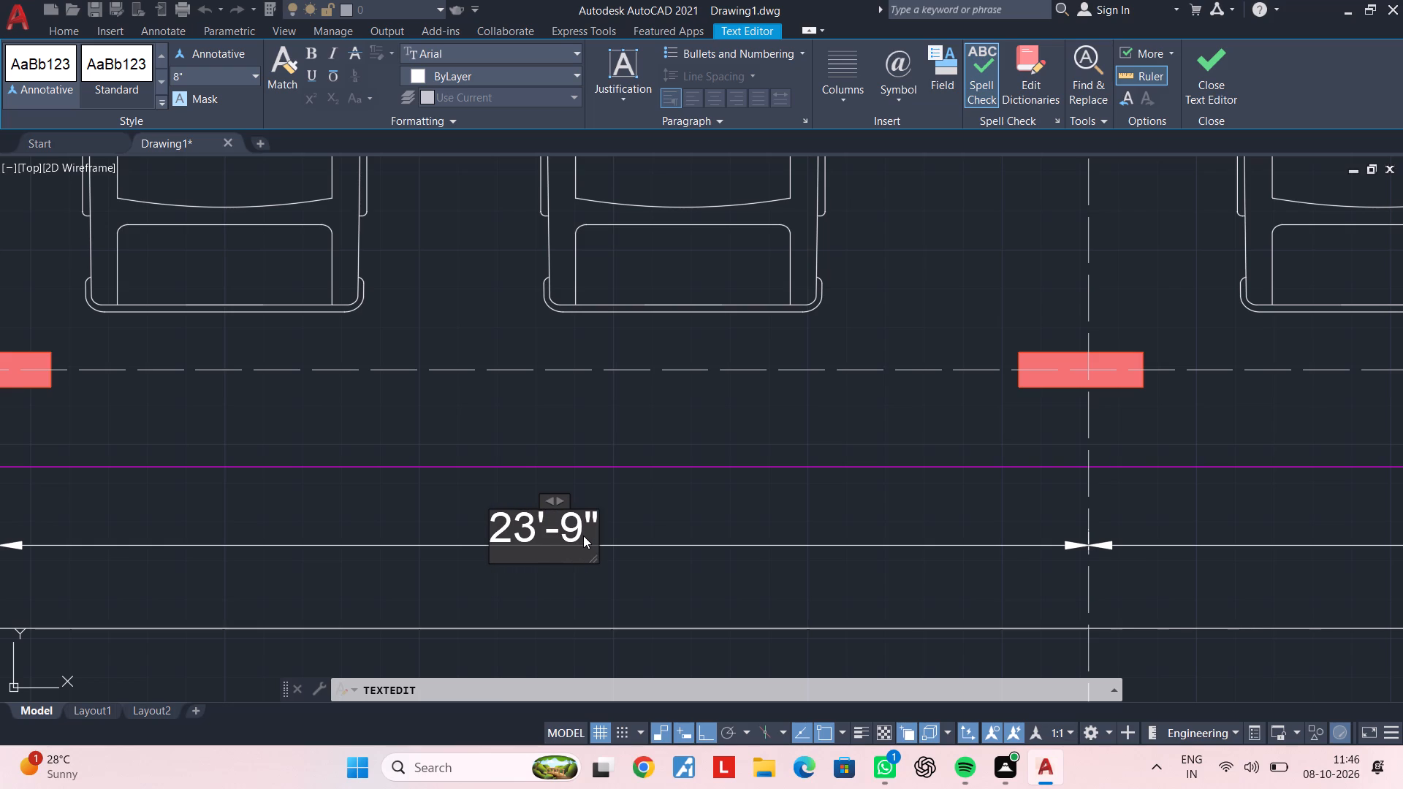
left_click(744, 506)
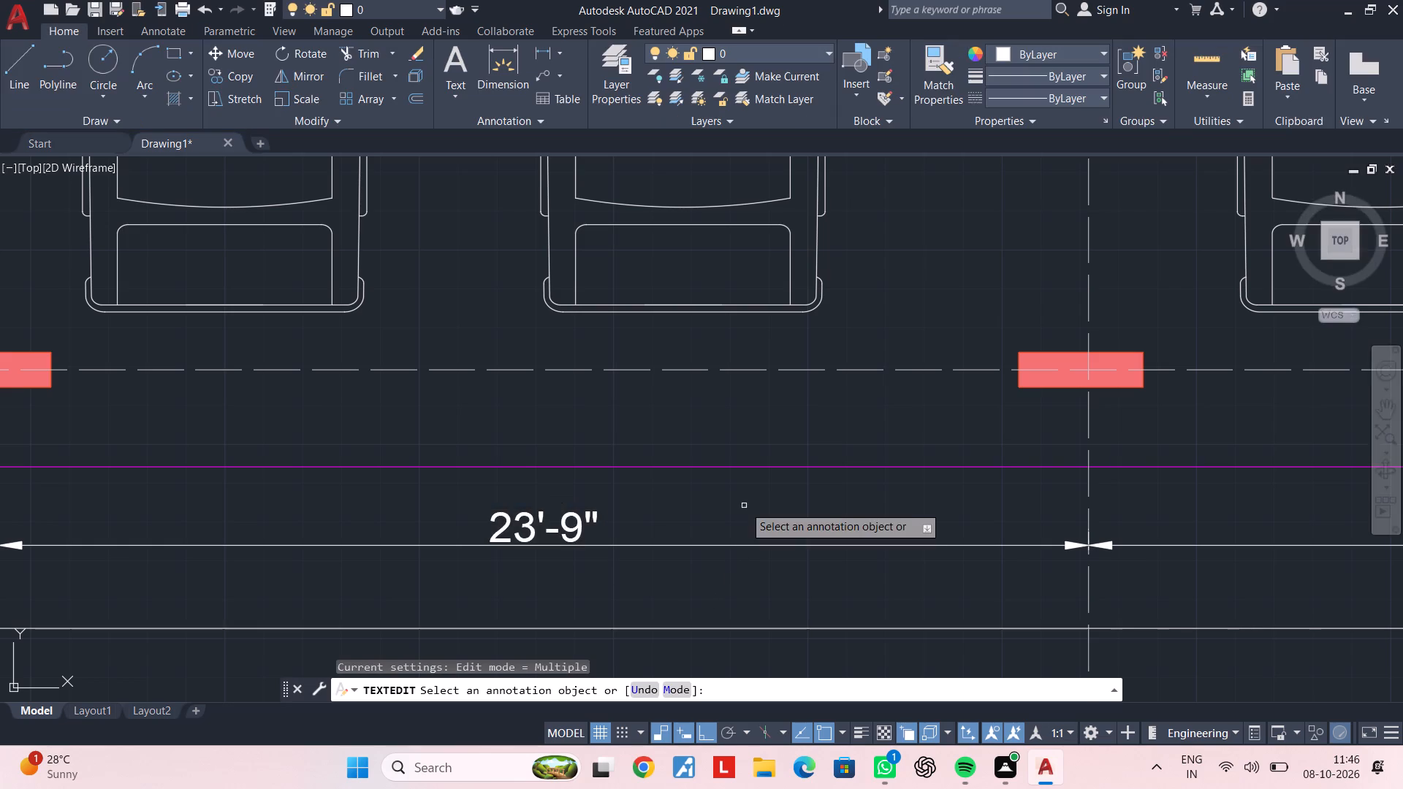
scroll(744, 506, "down", 2)
middle_click_drag(820, 505, 577, 511)
key("Escape")
key("Escape")
key("Escape")
key("Escape")
key("Escape")
key("Escape")
key("Escape")
key("Escape")
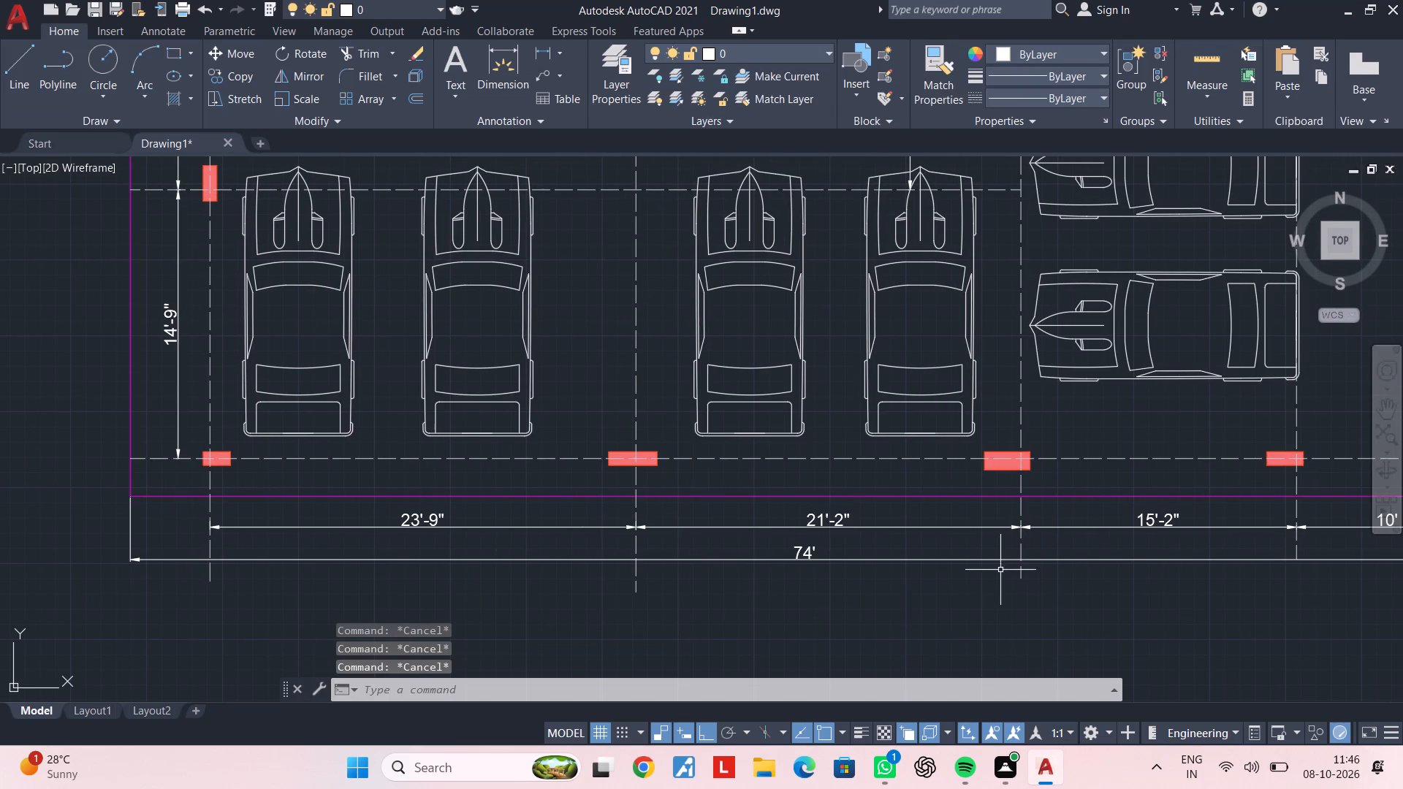
Place the multiline text label LIFT inside the lift room east of the staircase.
scroll(862, 525, "down", 3)
middle_click_drag(869, 529, 837, 560)
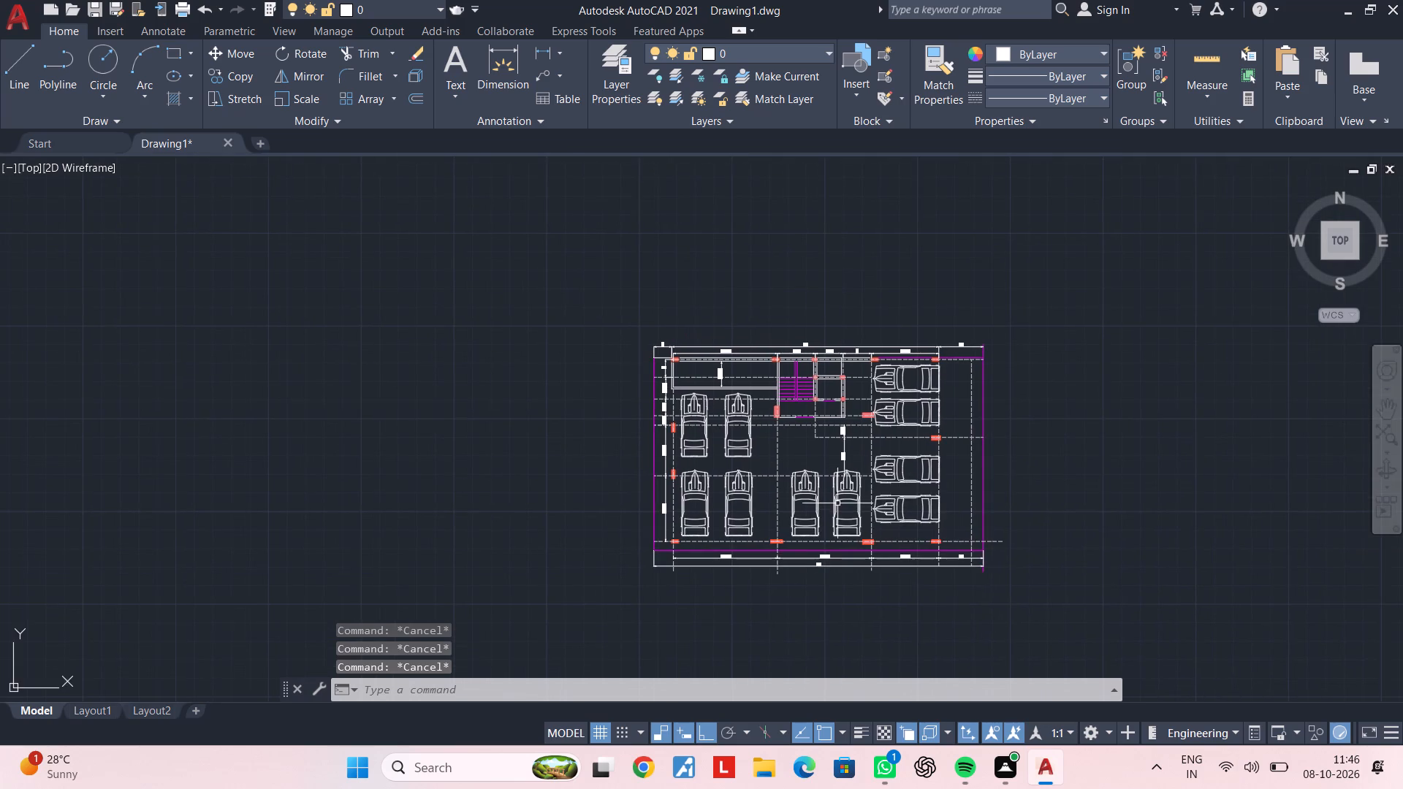
middle_click_drag(837, 503, 804, 546)
scroll(804, 546, "up", 1)
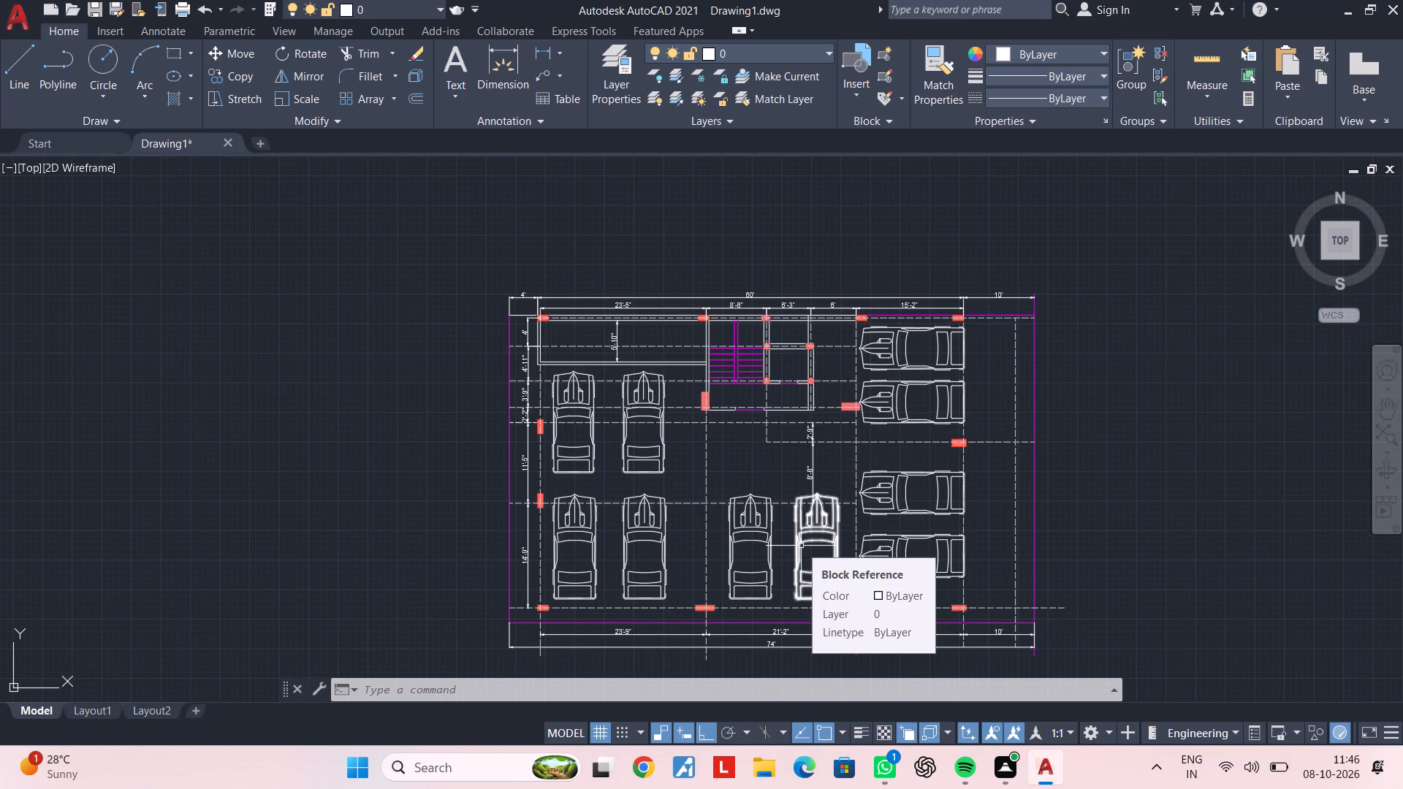
middle_click_drag(767, 362, 741, 469)
scroll(712, 476, "up", 2)
middle_click_drag(718, 471, 679, 494)
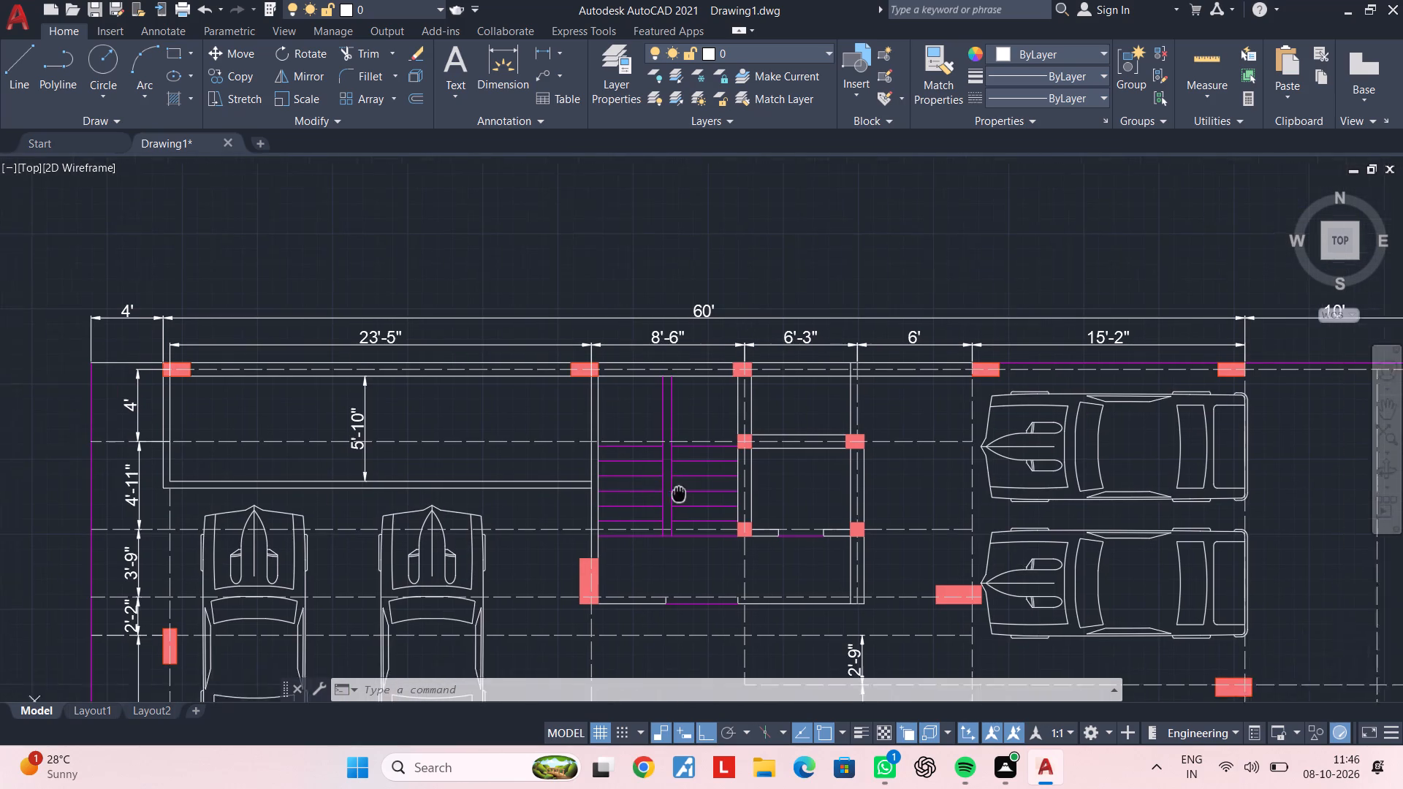
middle_click_drag(679, 494, 662, 500)
key("Escape")
key("Escape")
key("Escape")
left_click(447, 69)
middle_click_drag(710, 497, 744, 397)
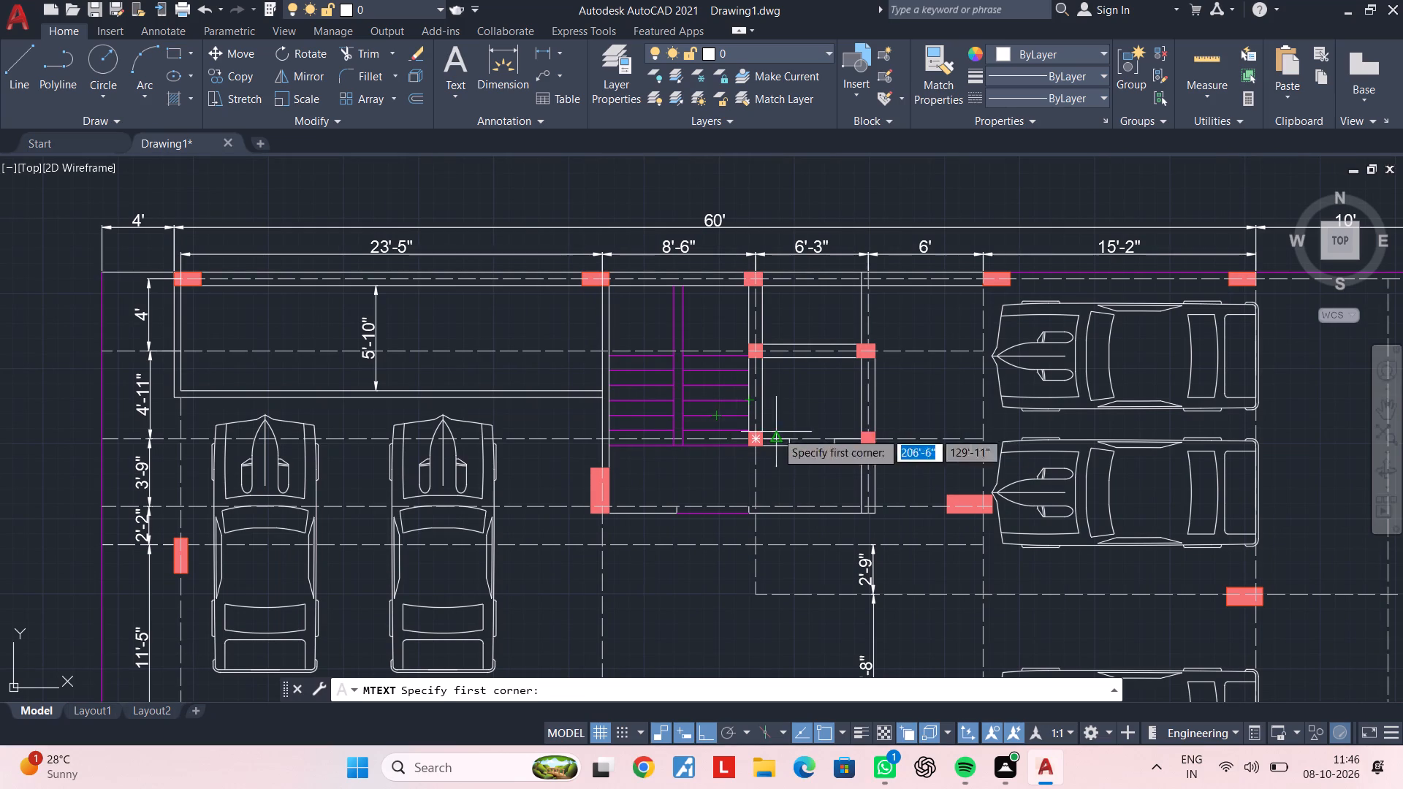
scroll(818, 398, "up", 1)
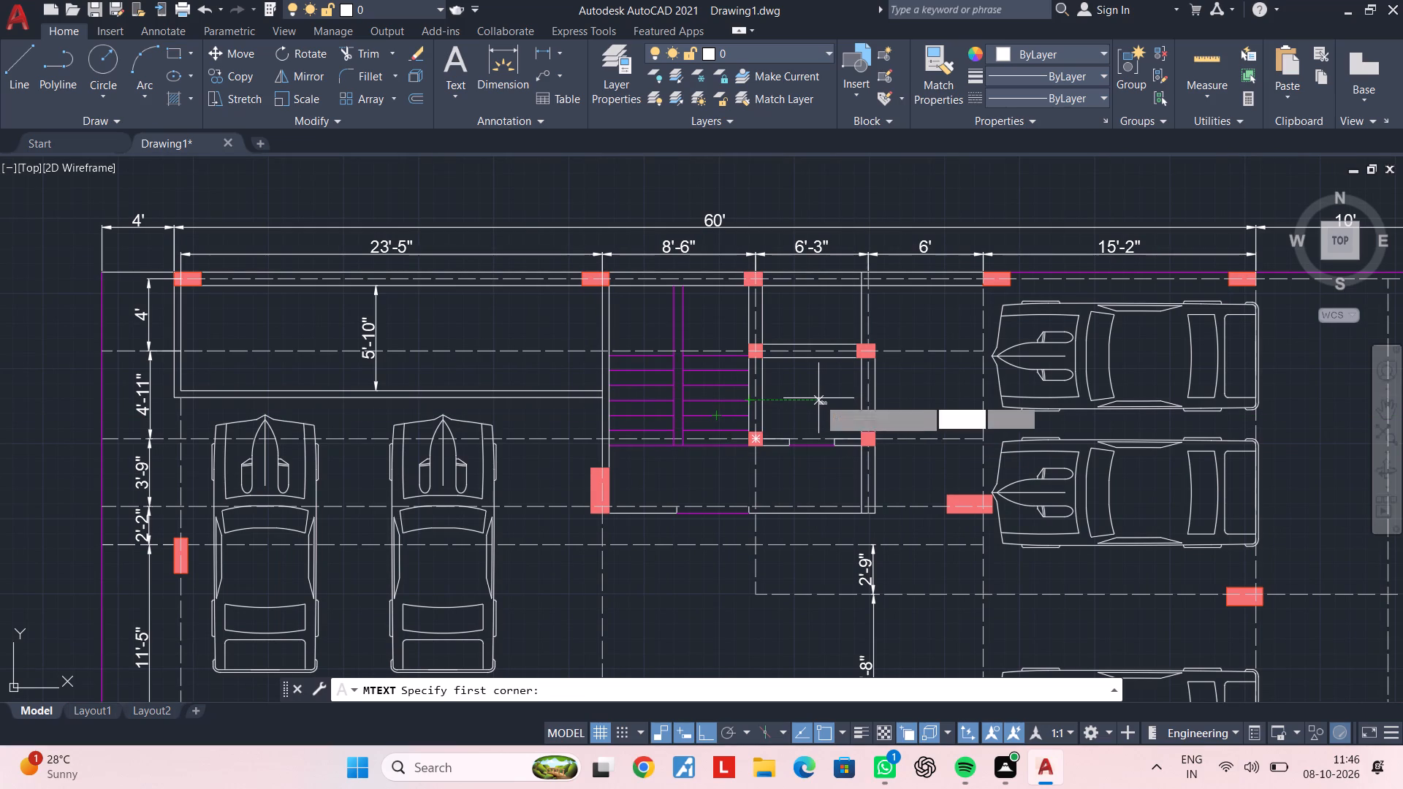
scroll(818, 398, "up", 1)
left_click(745, 351)
left_click(884, 418)
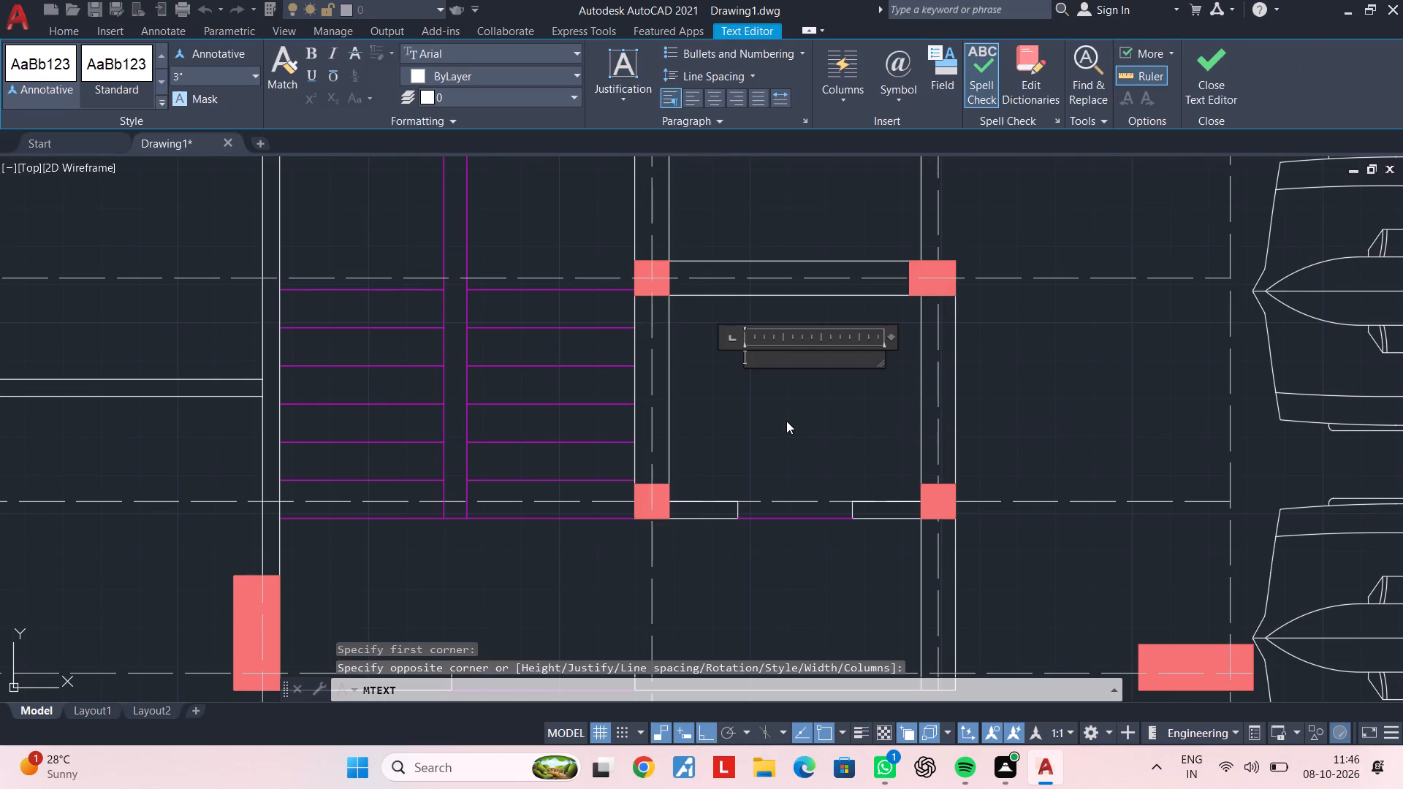
type("lift")
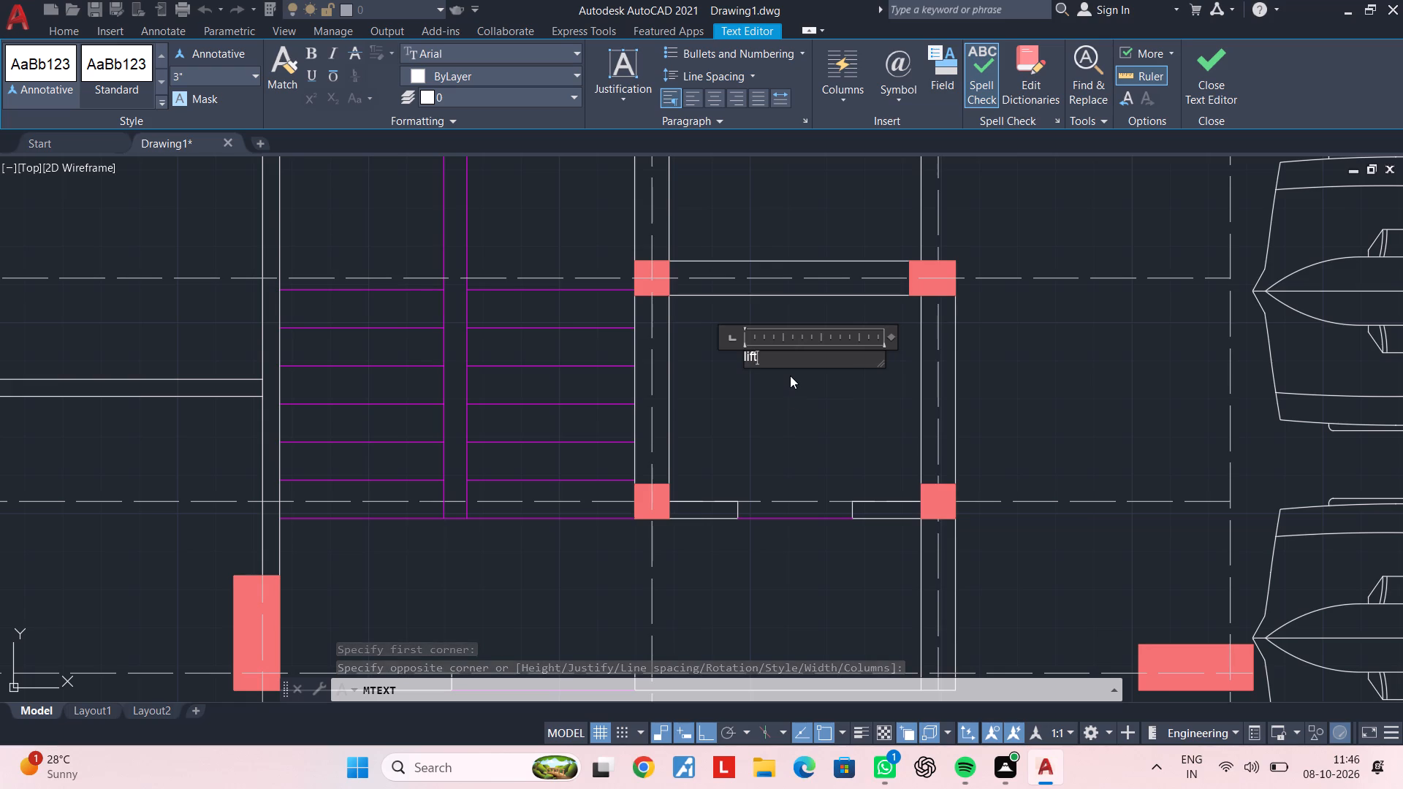
key("BackSpace")
key("BackSpace")
key("BackSpace")
key("BackSpace")
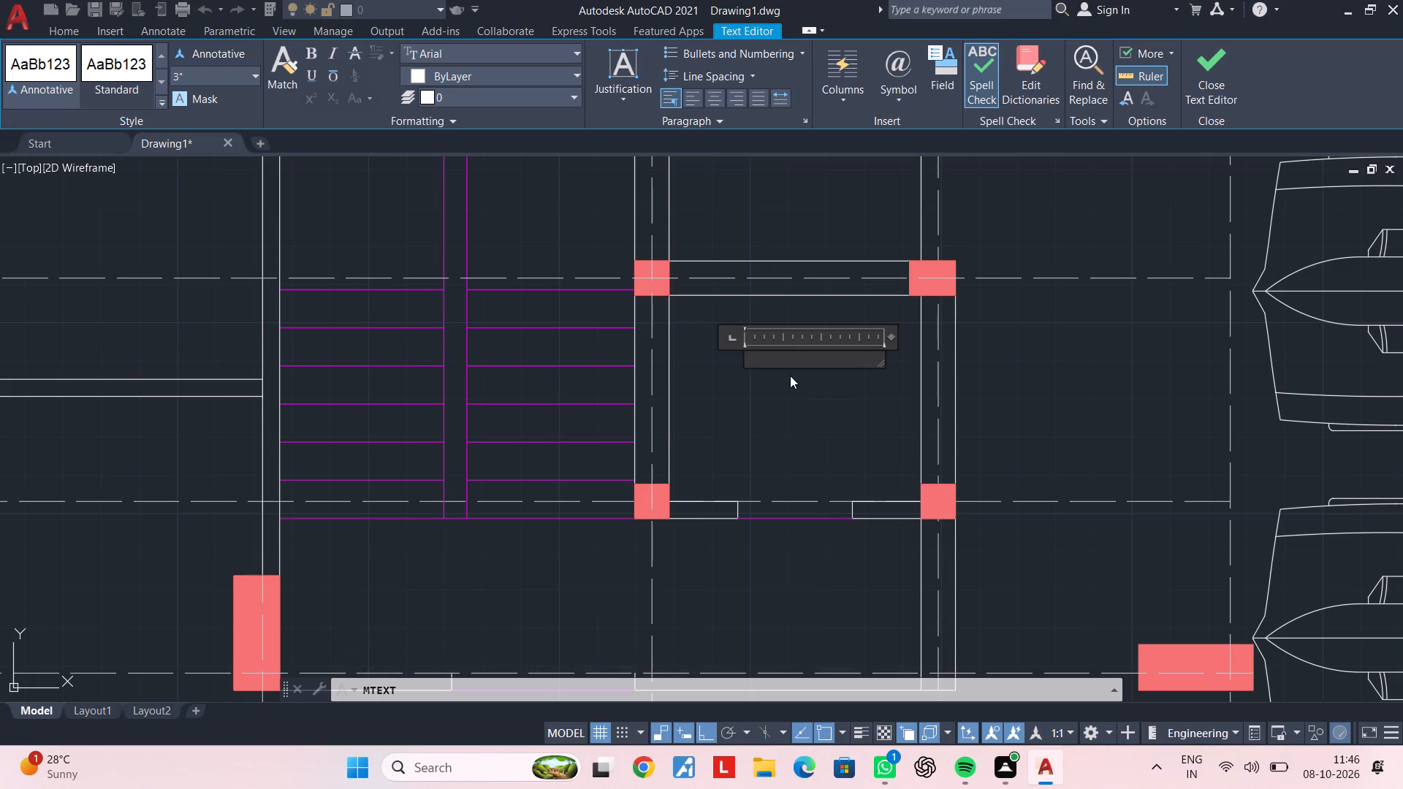
type("LIFT")
left_click(794, 461)
Set the LIFT label's text height to 6".
left_click(766, 351)
right_click(766, 351)
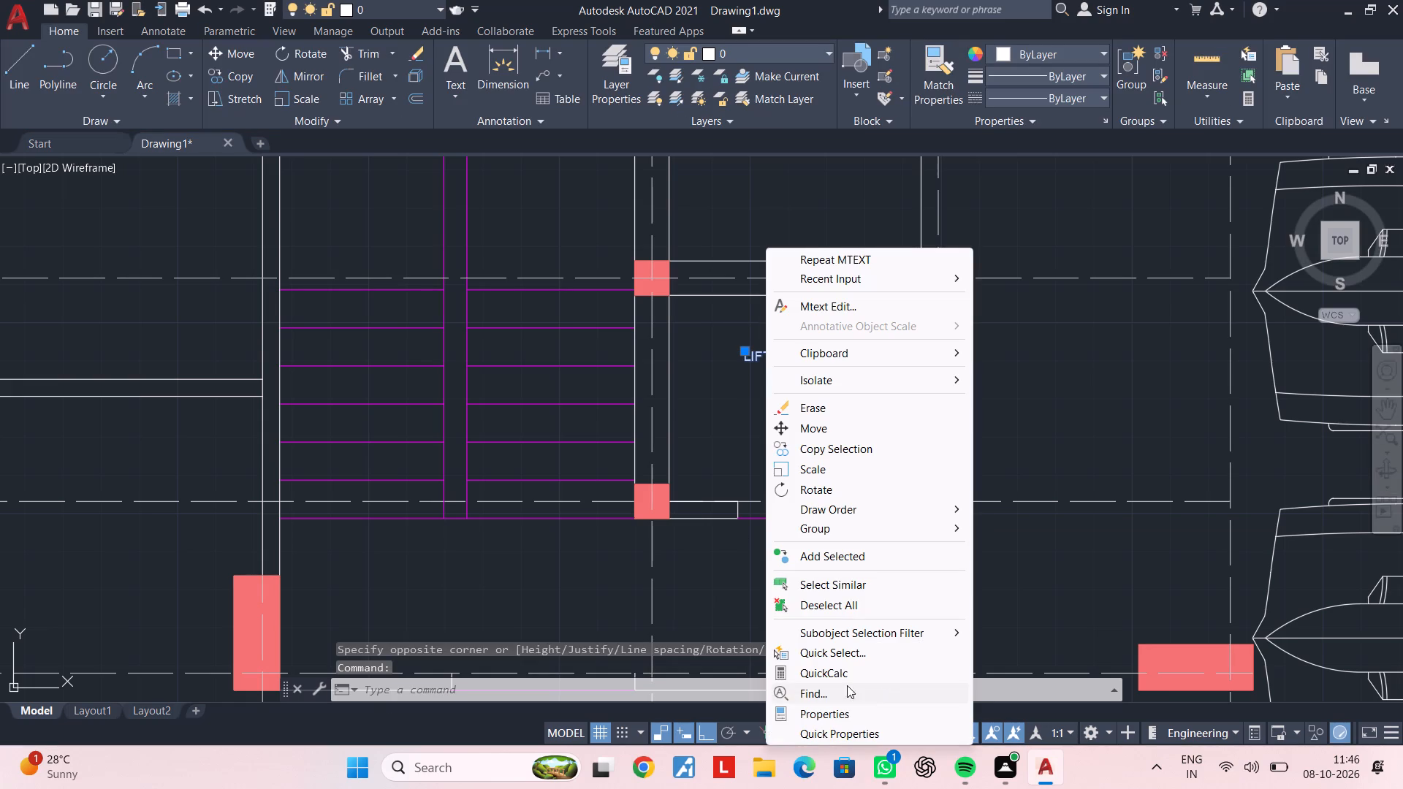
left_click(791, 709)
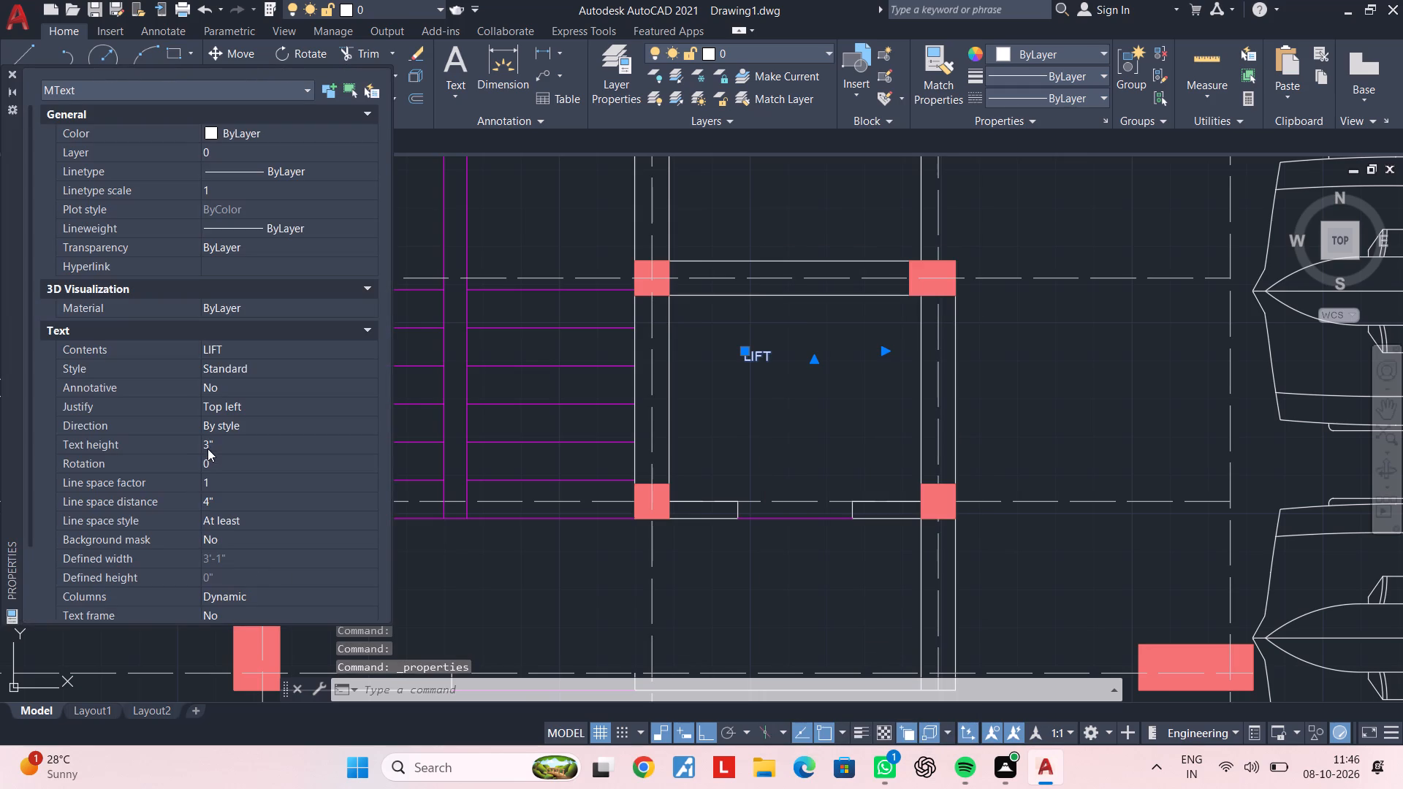
left_click_drag(217, 446, 163, 447)
key("BackSpace")
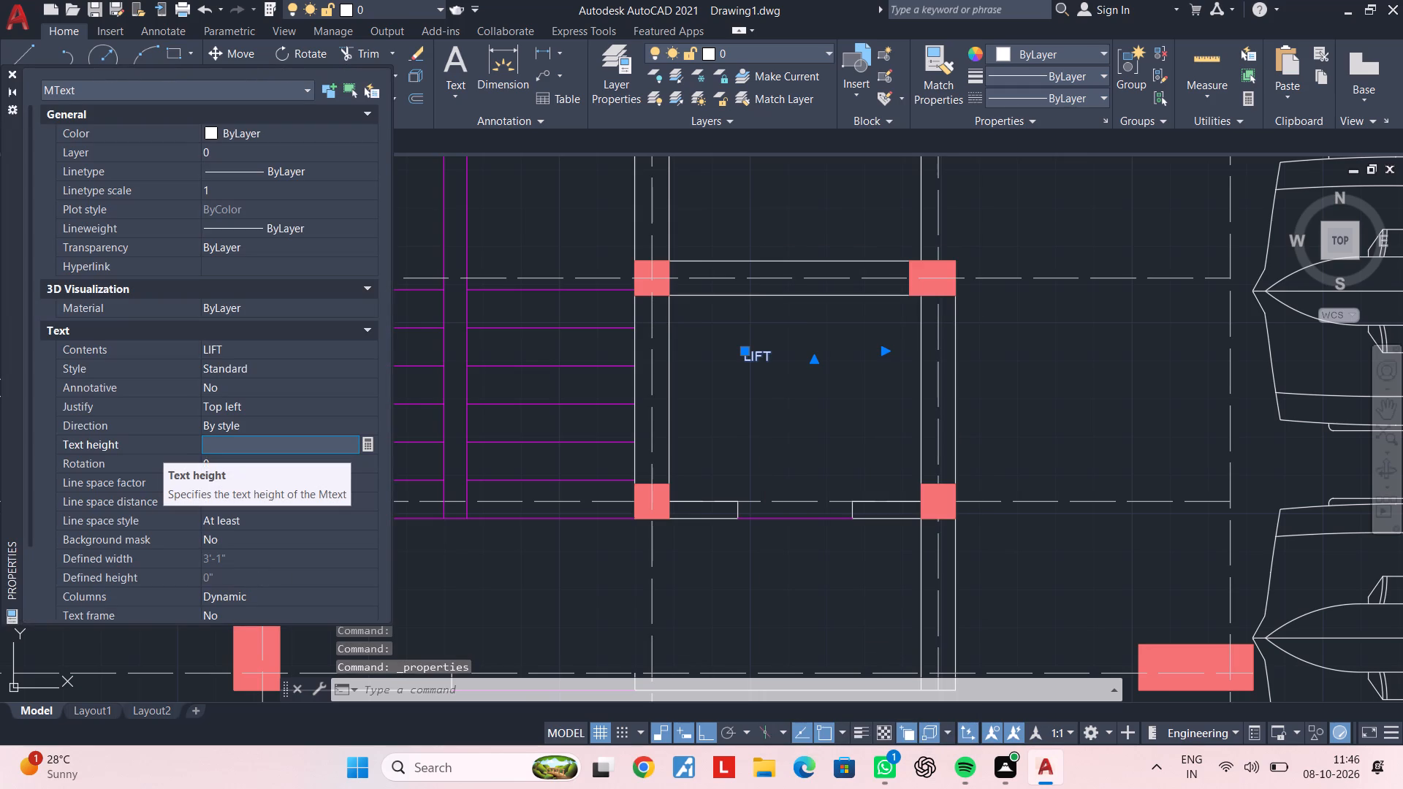
type("6\"")
key("Return")
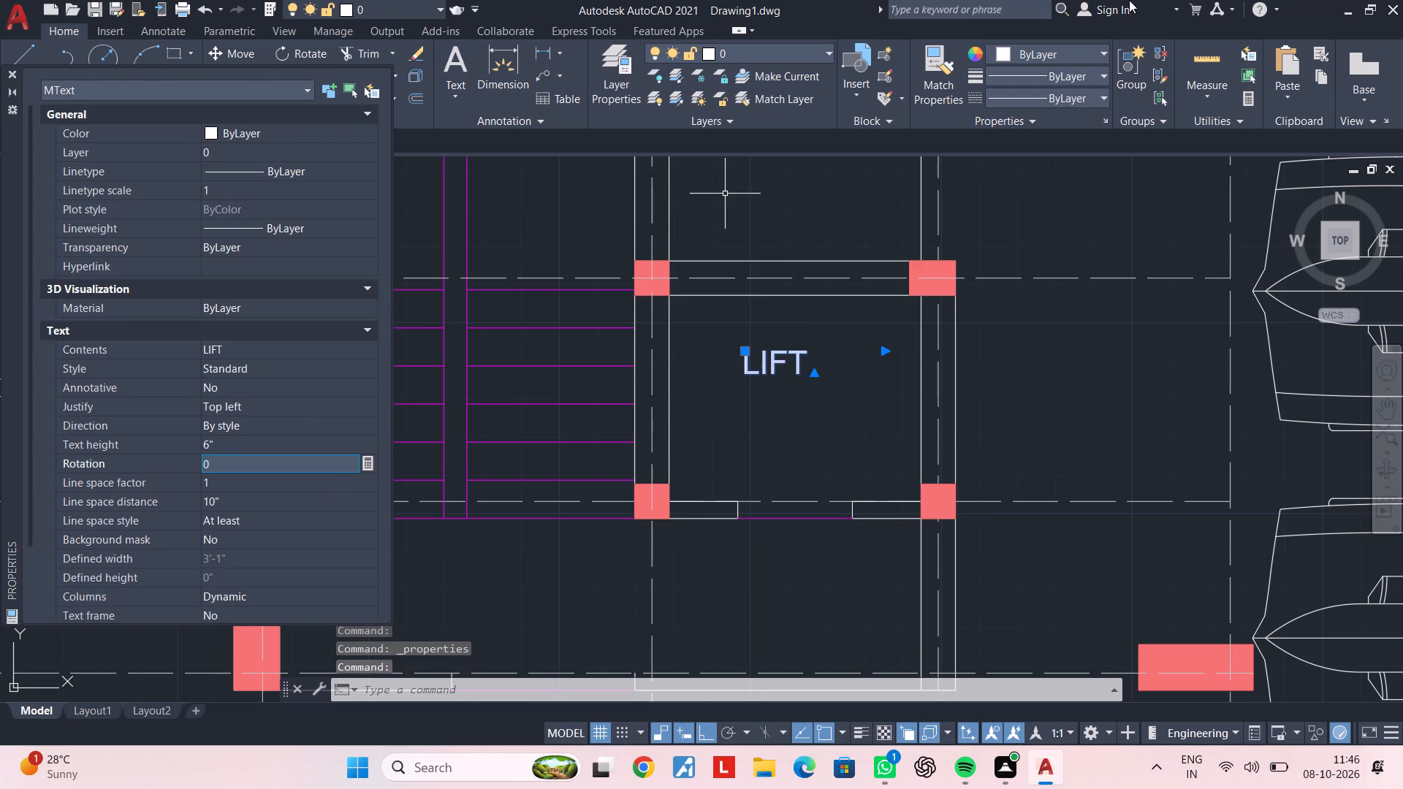
left_click(12, 72)
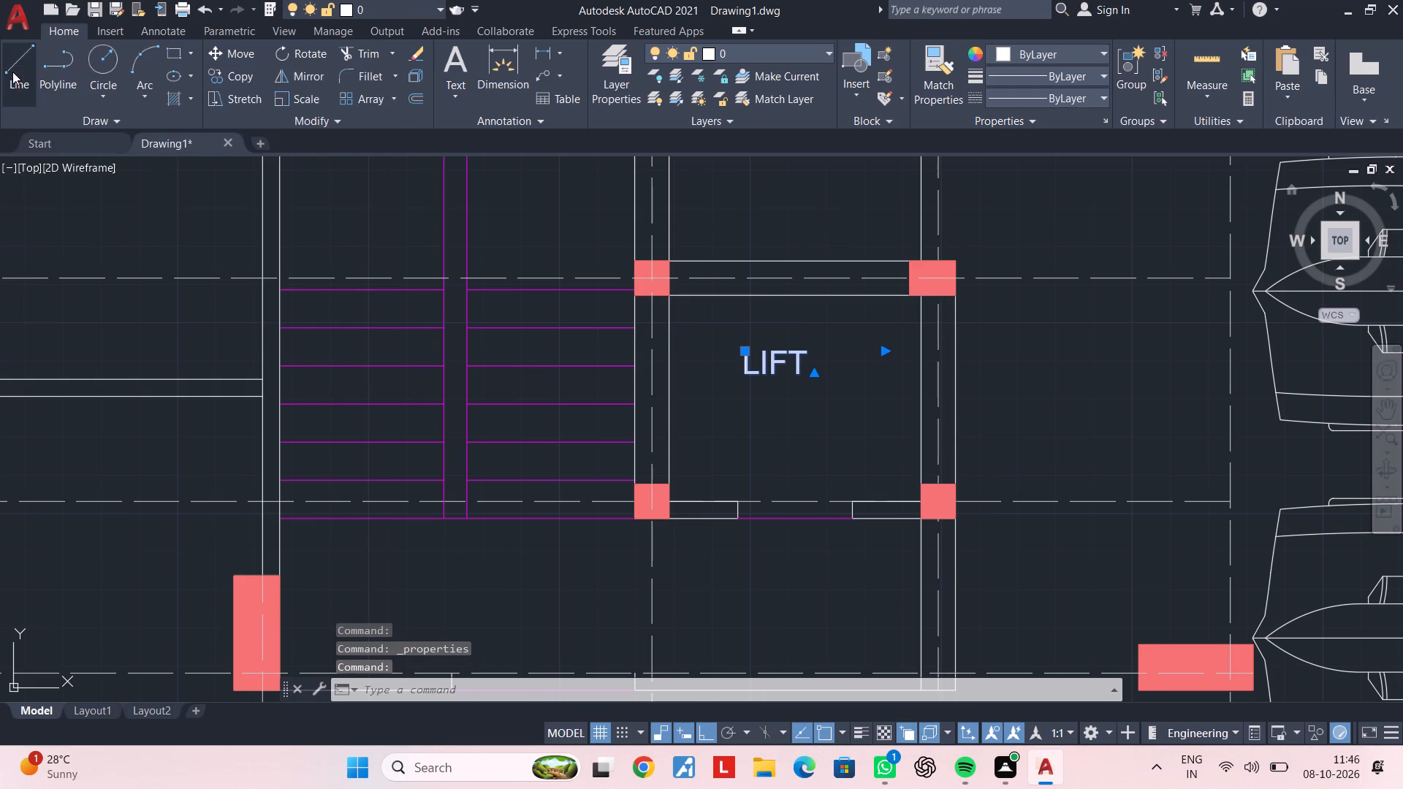
key("Escape")
key("Escape")
Move the LIFT label slightly south, closer to the middle of the lift room.
left_click(796, 365)
type("M")
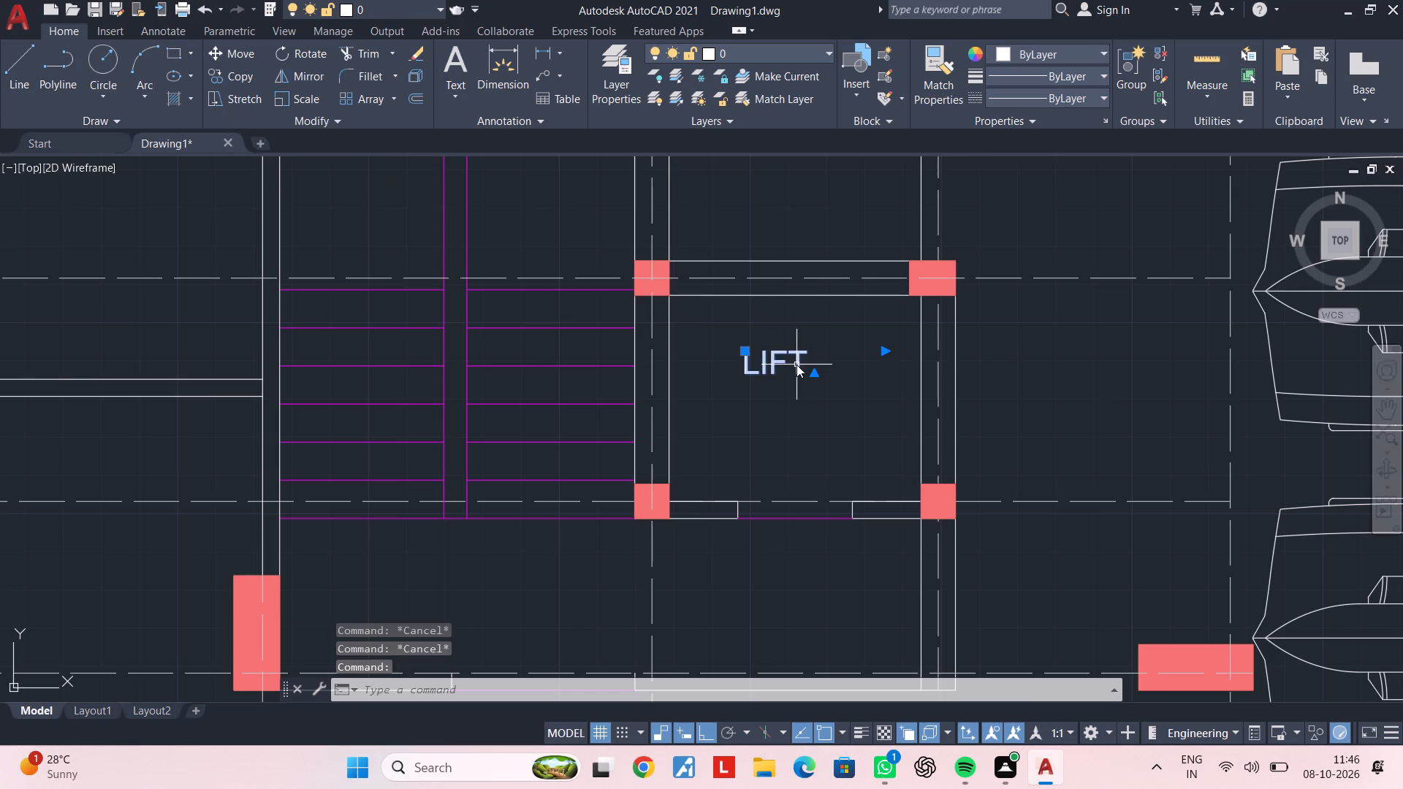
key("space")
left_click(773, 365)
left_click(803, 397)
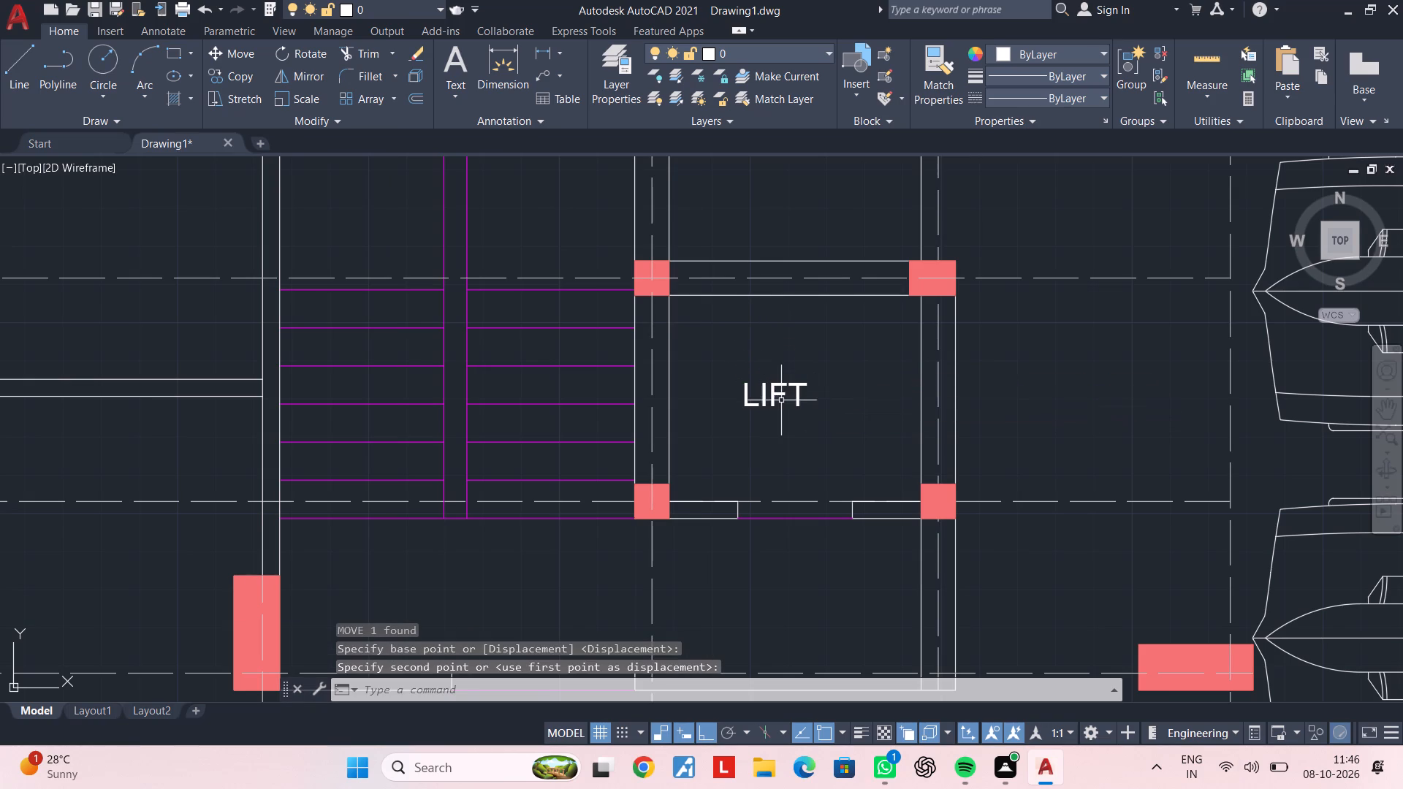
middle_click_drag(773, 401, 681, 458)
key("Escape")
key("Escape")
key("Escape")
key("Escape")
key("Escape")
key("Escape")
key("Escape")
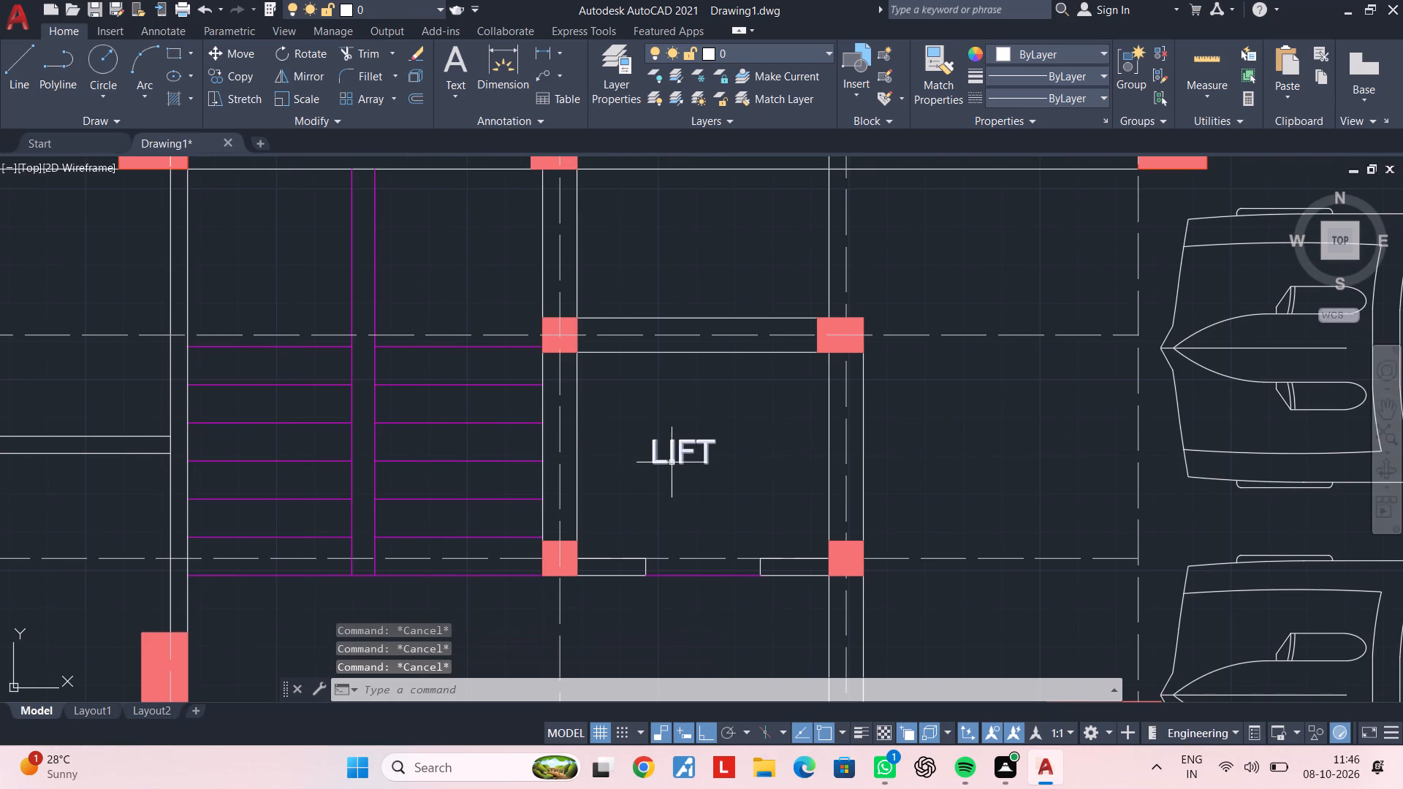
Copy the LIFT label into the small room directly north of the lift.
left_click(675, 453)
type("CO")
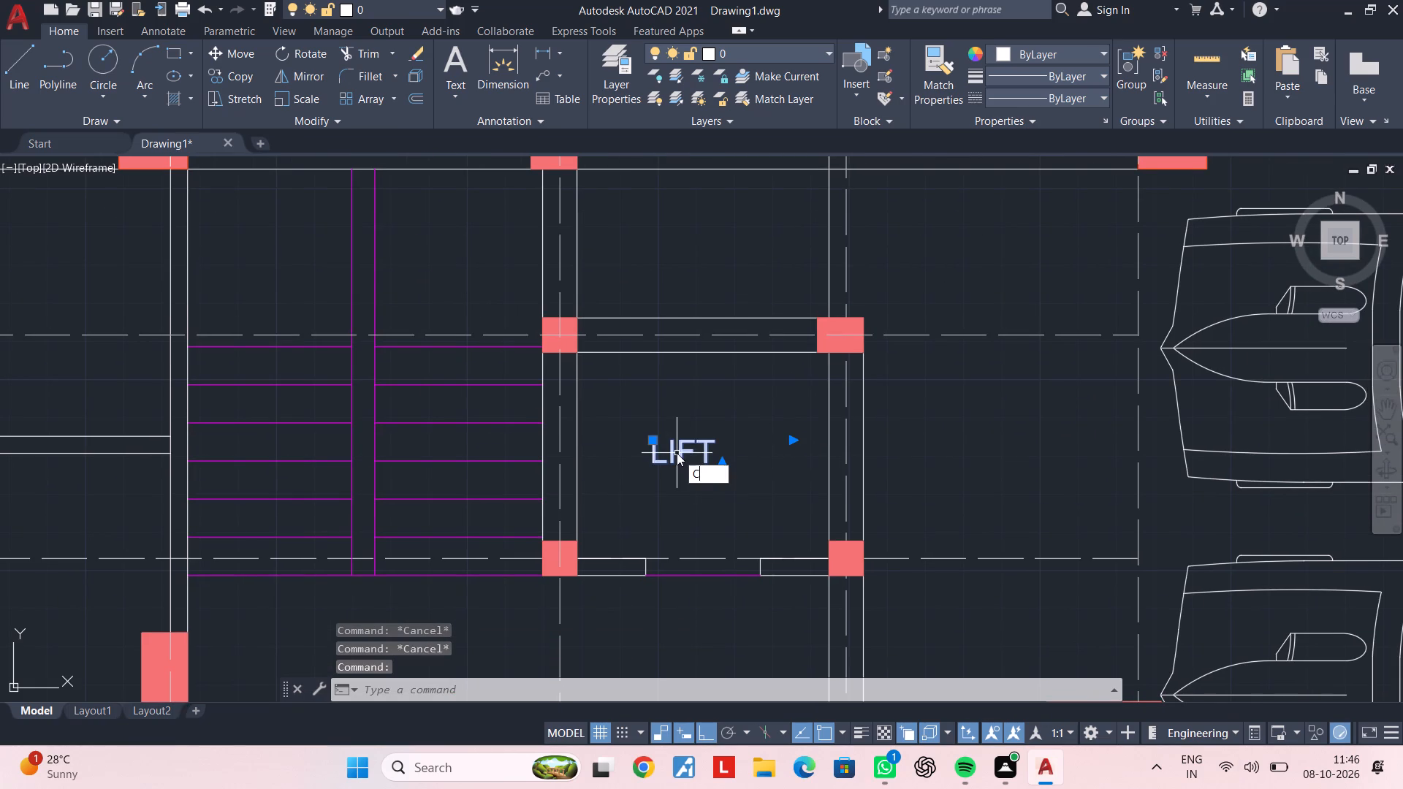
key("space")
left_click_drag(677, 453, 679, 446)
middle_click_drag(661, 251, 674, 404)
left_click(690, 385)
key("Escape")
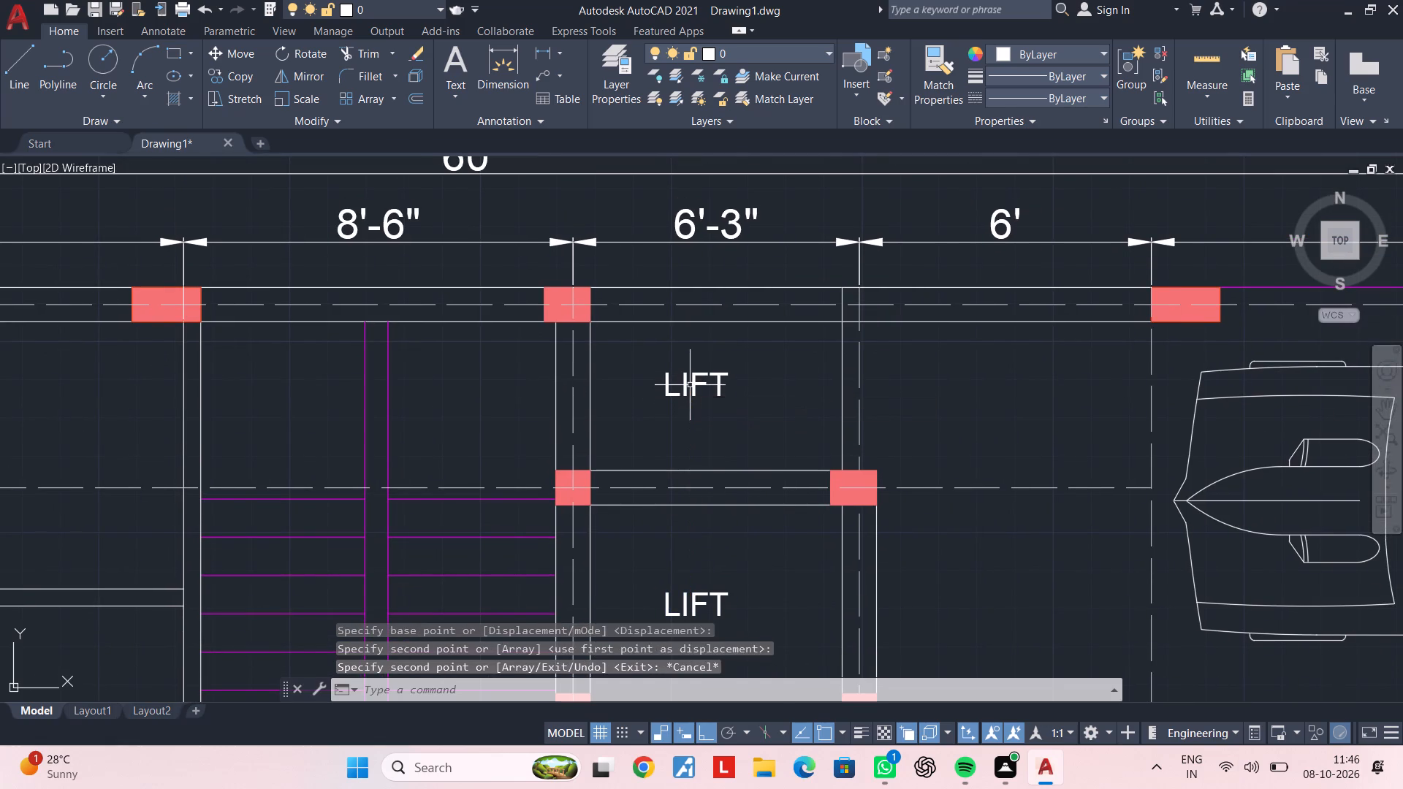
key("Escape")
Change the copied label in the room north of the lift to SHAFT.
double_click(690, 384)
double_click(683, 386)
left_click_drag(742, 386, 691, 388)
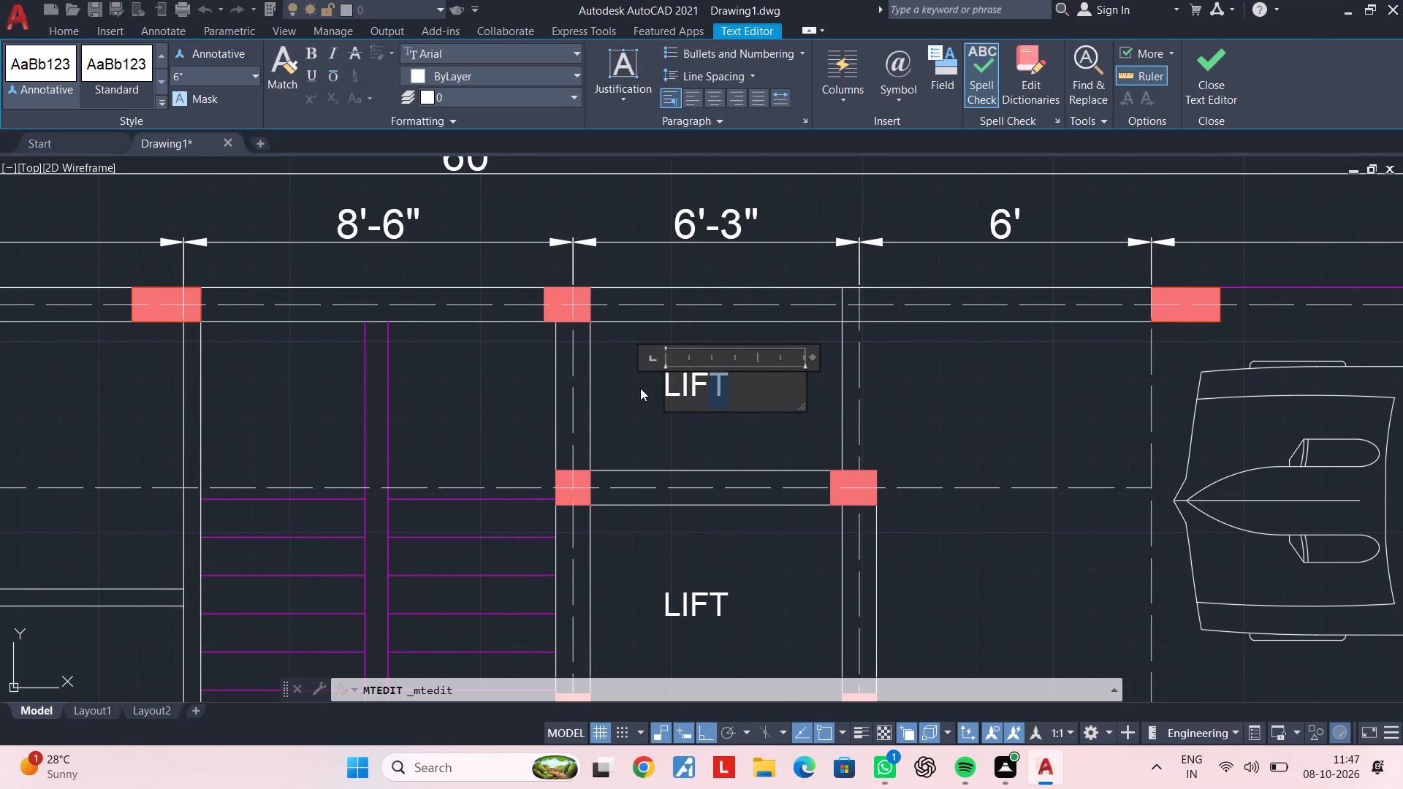
key("BackSpace")
key("BackSpace")
key("BackSpace")
type("SHAFT")
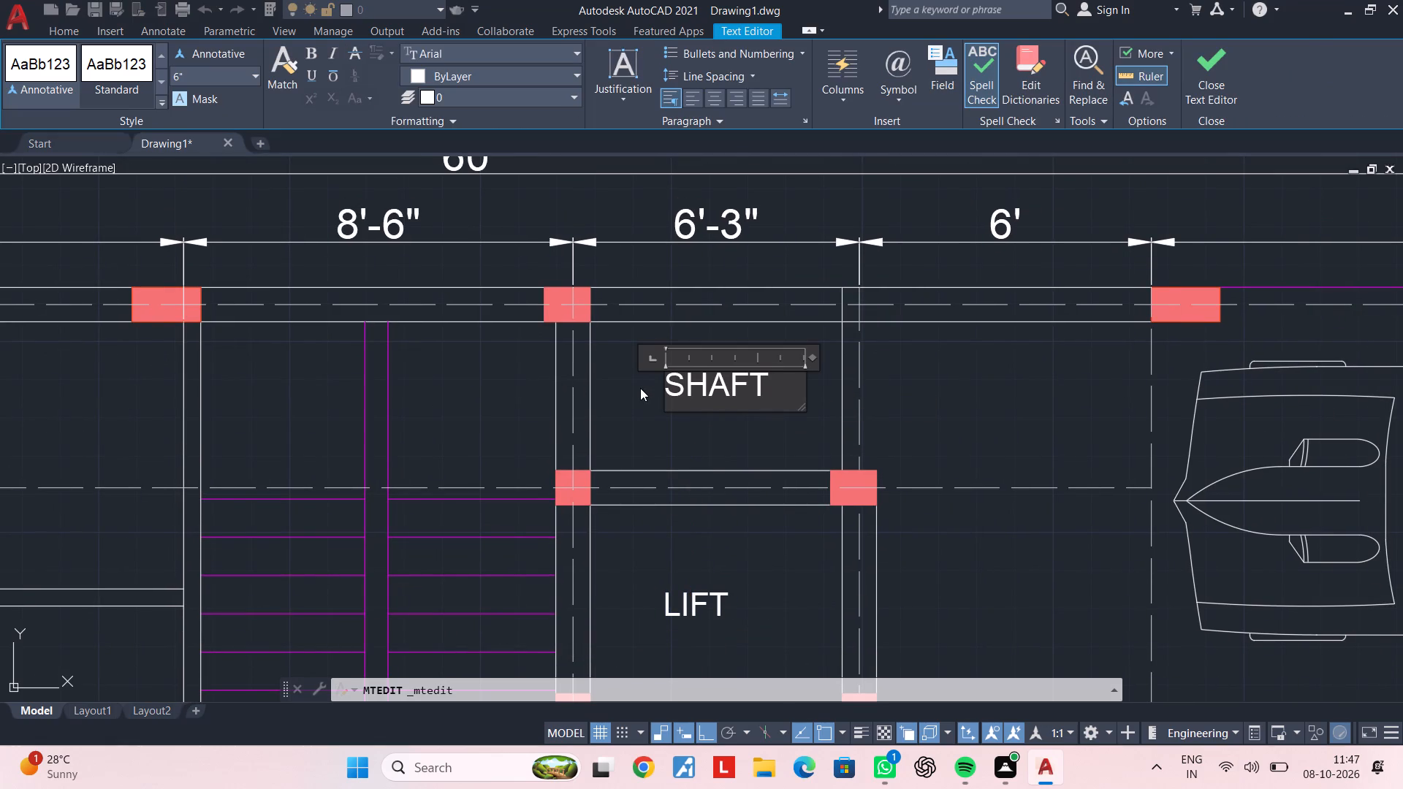
left_click(706, 424)
key("Escape")
key("Escape")
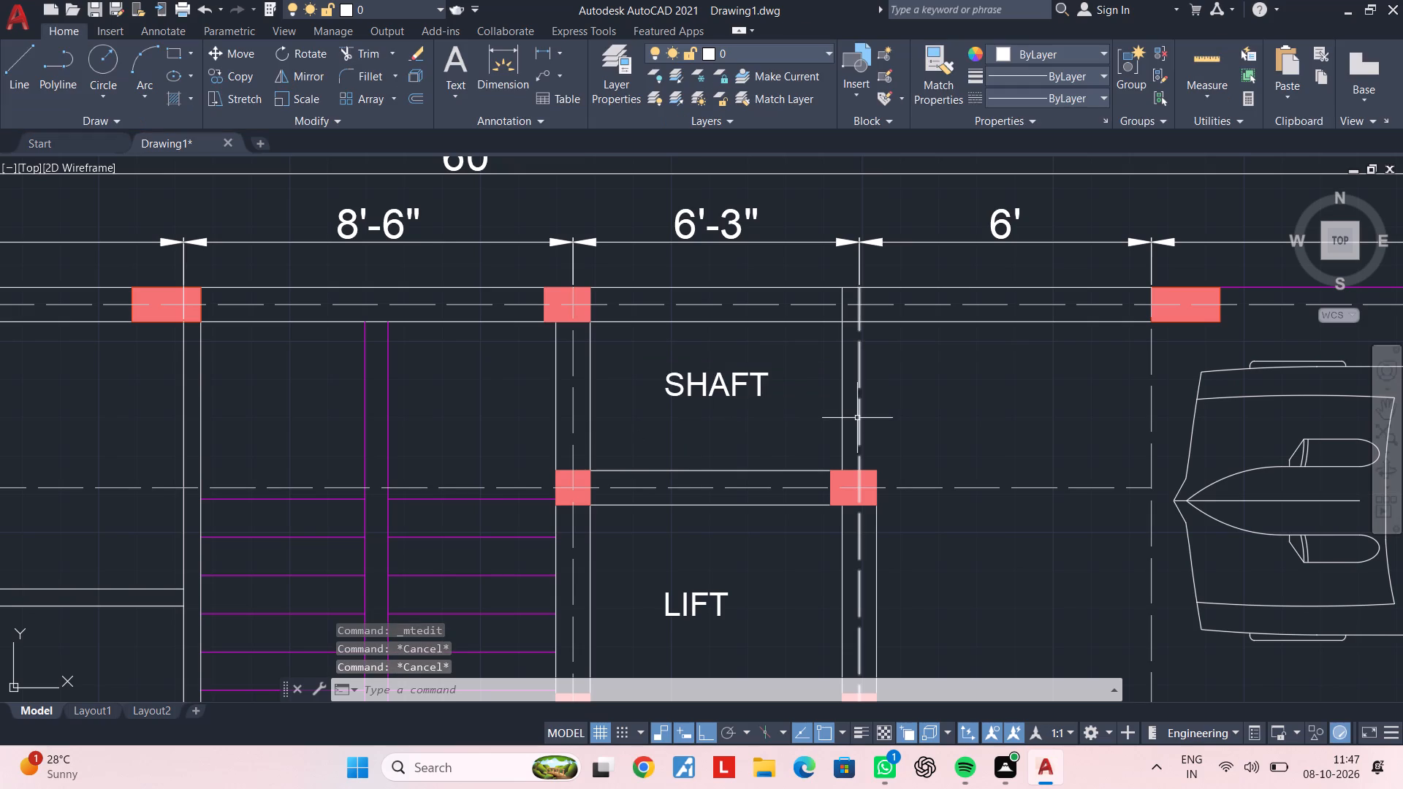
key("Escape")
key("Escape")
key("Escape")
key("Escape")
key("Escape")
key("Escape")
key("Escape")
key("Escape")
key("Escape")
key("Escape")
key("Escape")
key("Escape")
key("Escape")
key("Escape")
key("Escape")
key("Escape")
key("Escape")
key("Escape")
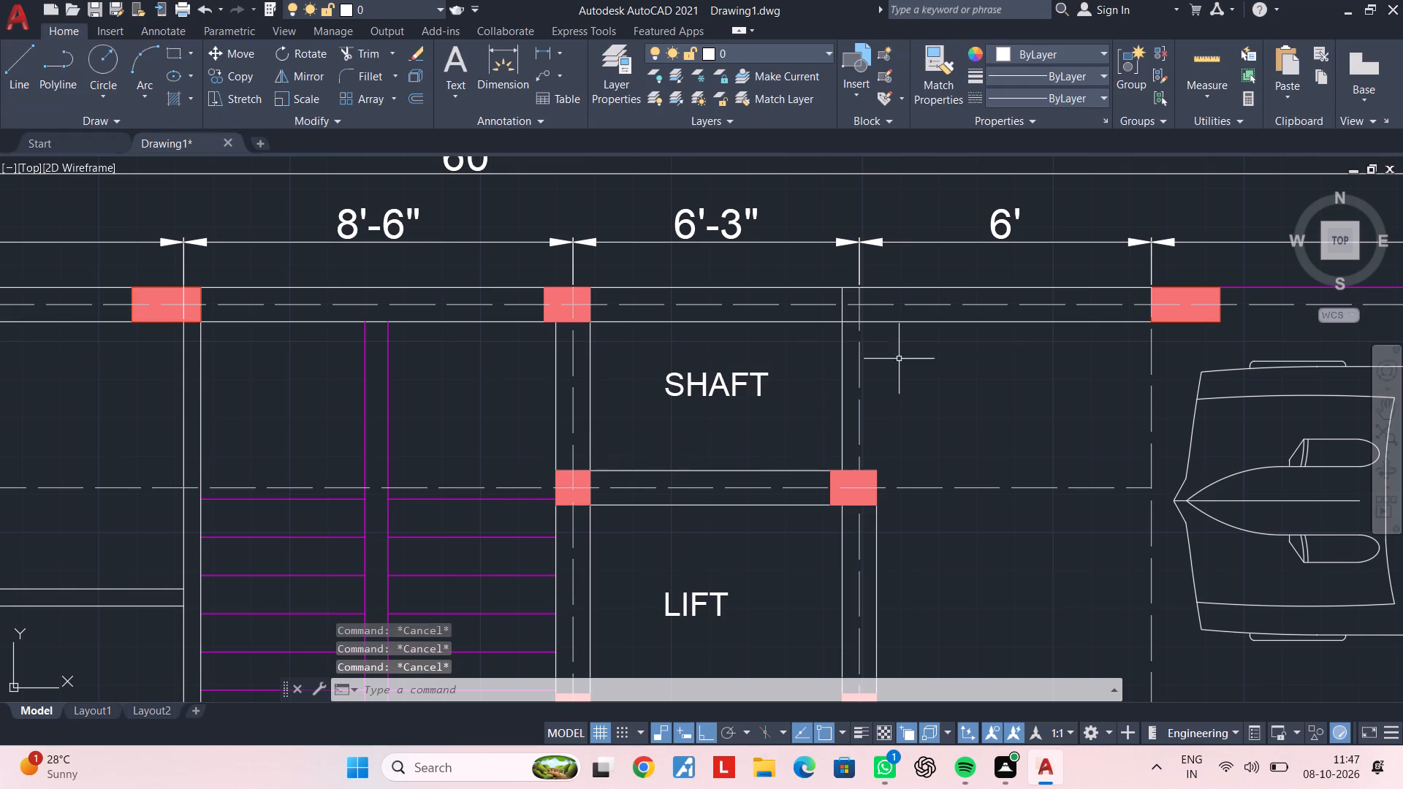
Draw a vertical arrow line on the western stair flight, from the third tread line's midpoint south past the flight's end.
scroll(688, 433, "down", 1)
middle_click_drag(692, 433, 913, 244)
scroll(710, 392, "up", 1)
middle_click_drag(685, 396, 663, 488)
middle_click_drag(643, 481, 681, 474)
key("Escape")
key("Escape")
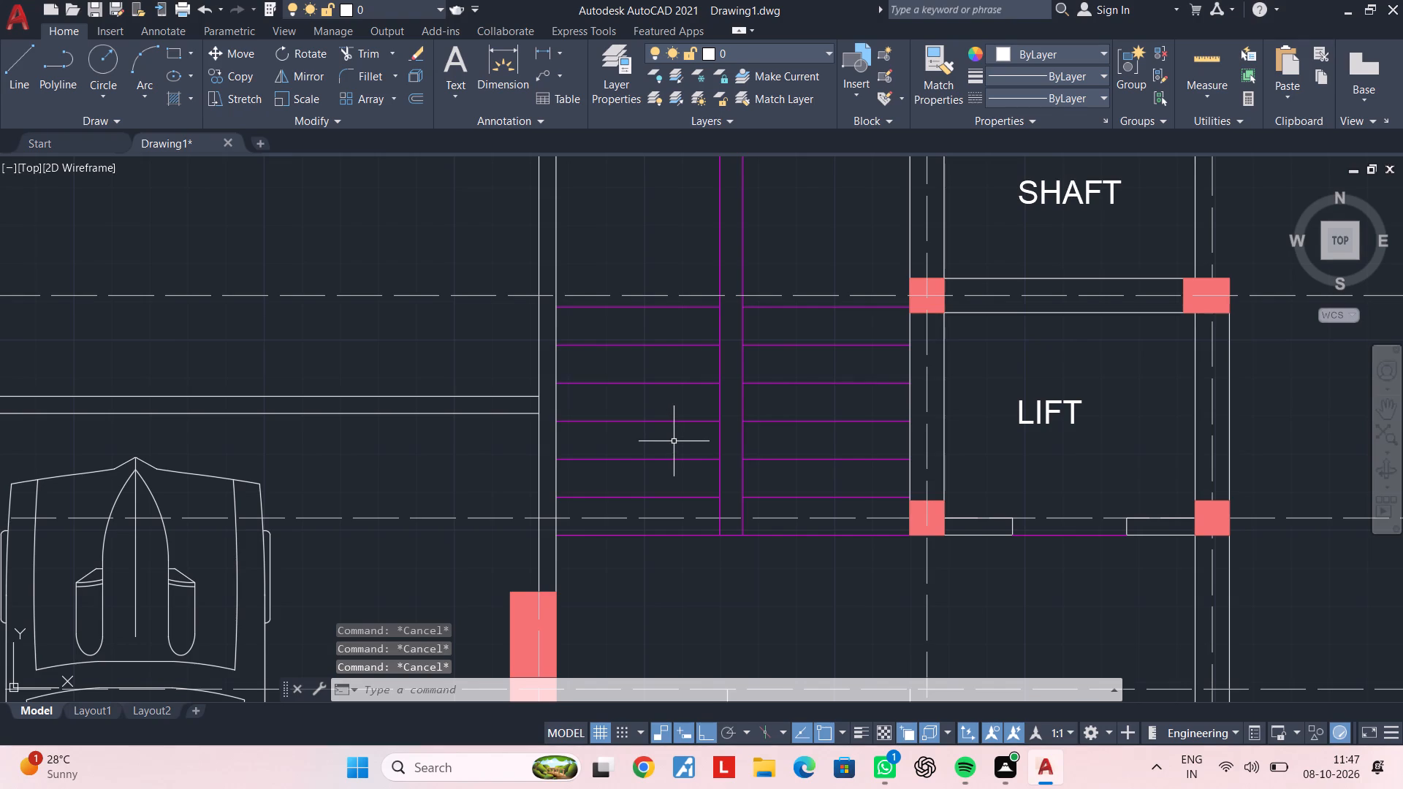
type("L")
key("space")
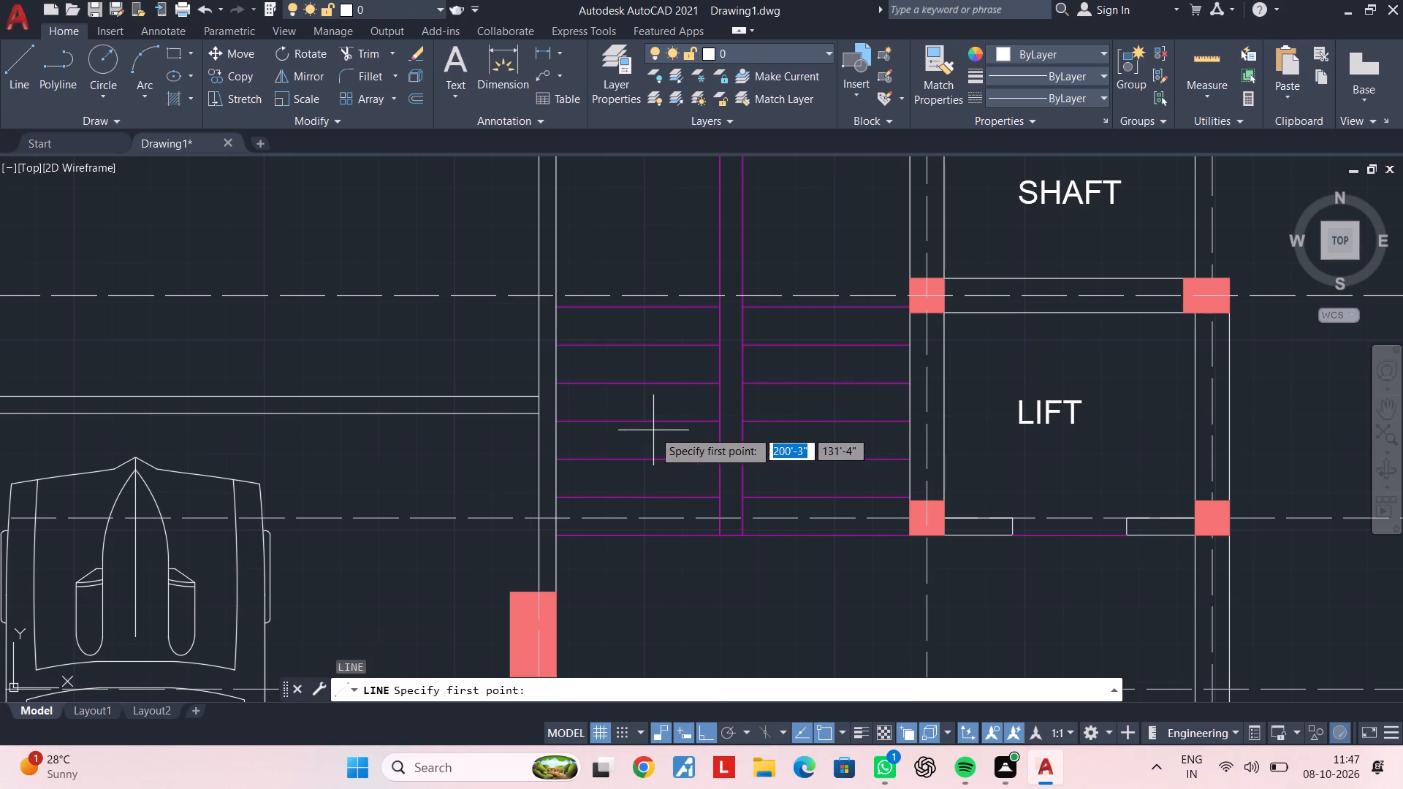
left_click(637, 381)
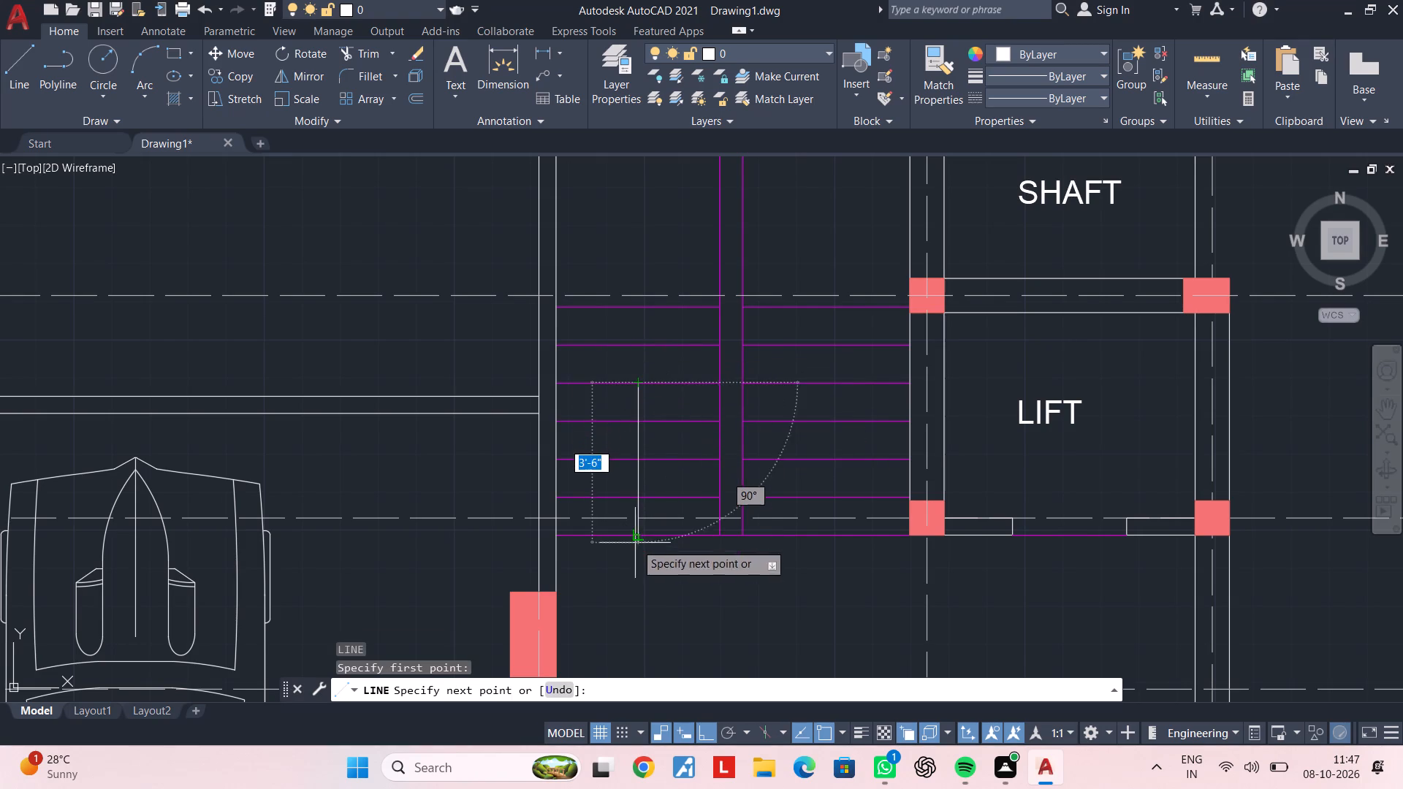
left_click(637, 579)
middle_click_drag(650, 556, 682, 492)
key("Escape")
key("Escape")
key("Escape")
key("Escape")
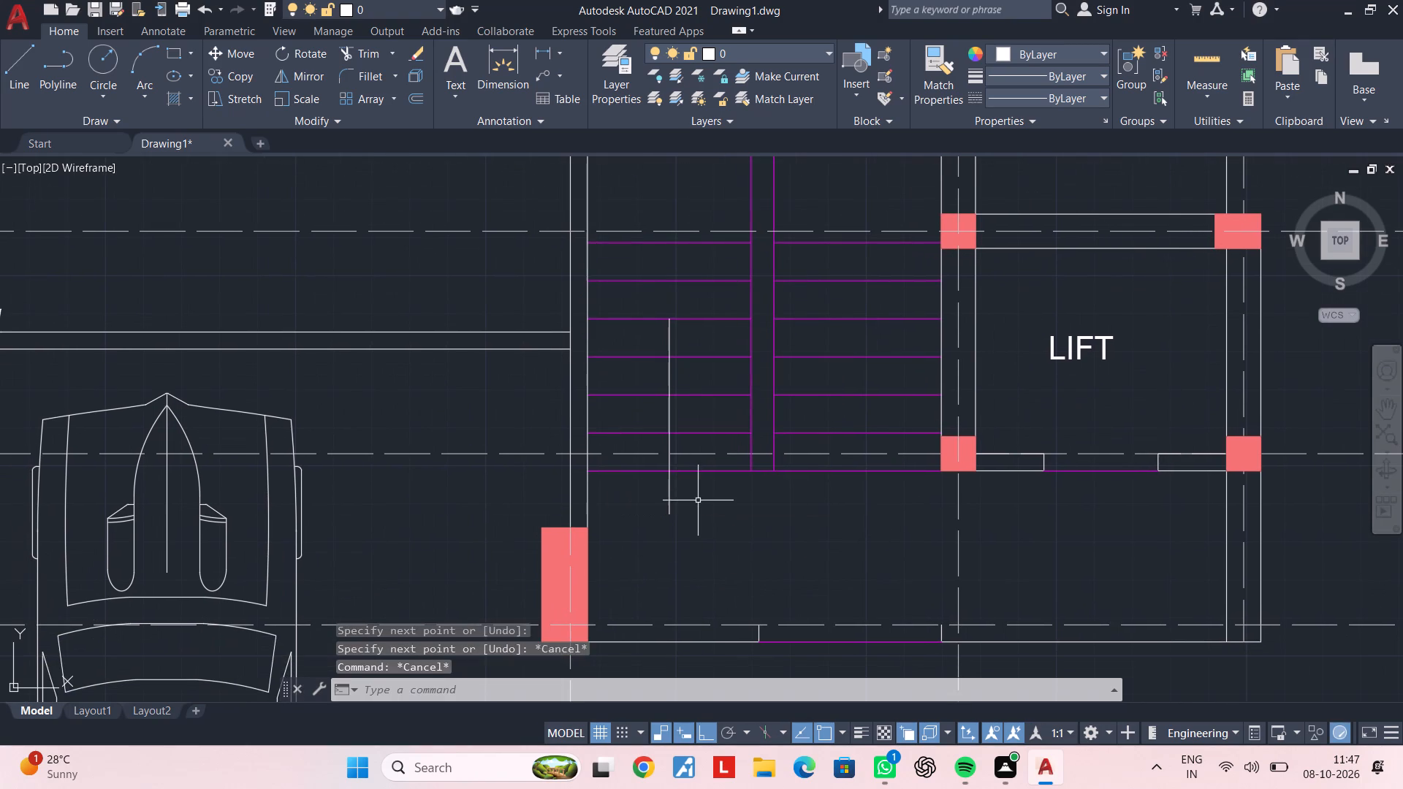
key("Escape")
Draw the arrowhead's slanted western side from the vertical line's north end down to the next tread line.
middle_click_drag(693, 489, 681, 552)
scroll(653, 357, "up", 2)
middle_click_drag(666, 433, 680, 395)
key("Escape")
key("Escape")
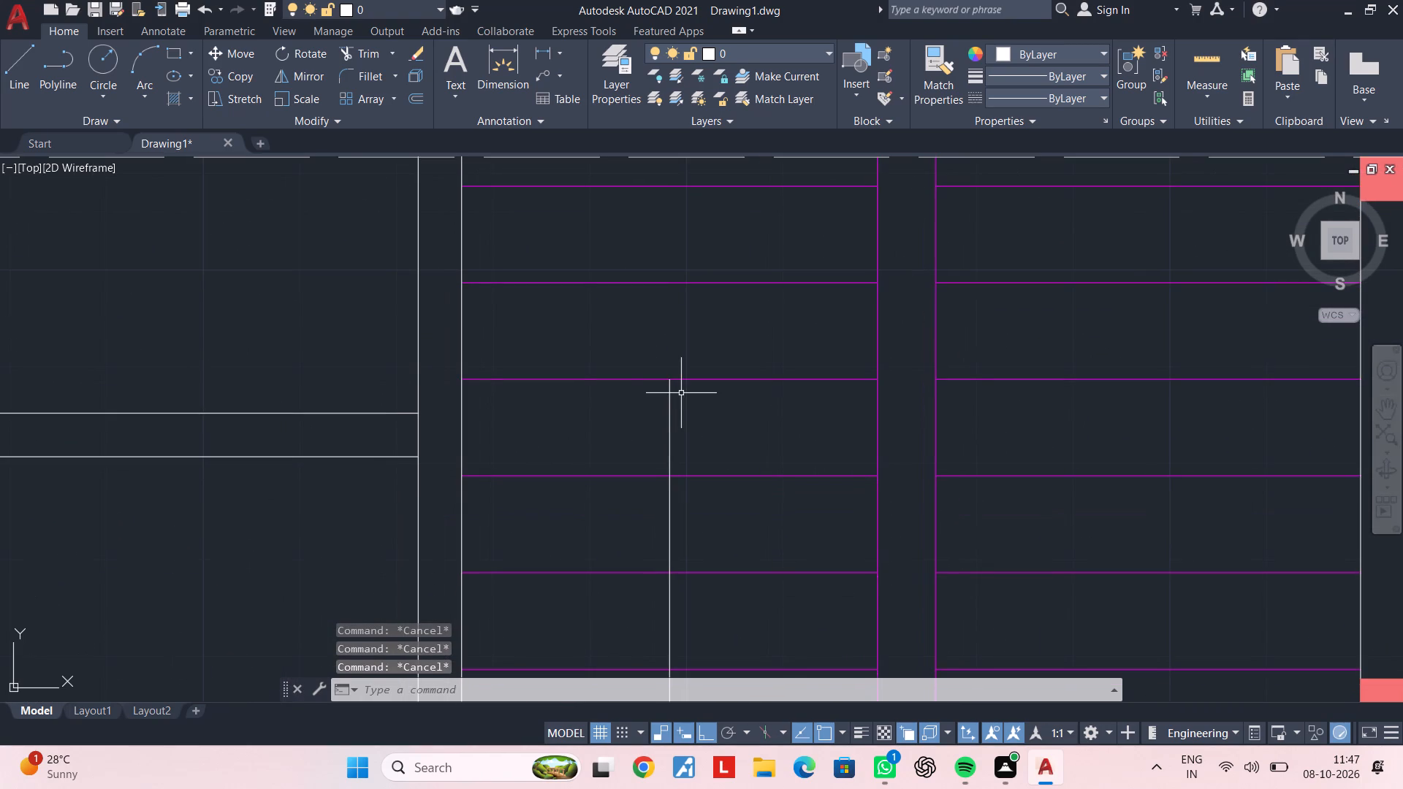
type("L")
key("space")
left_click(666, 383)
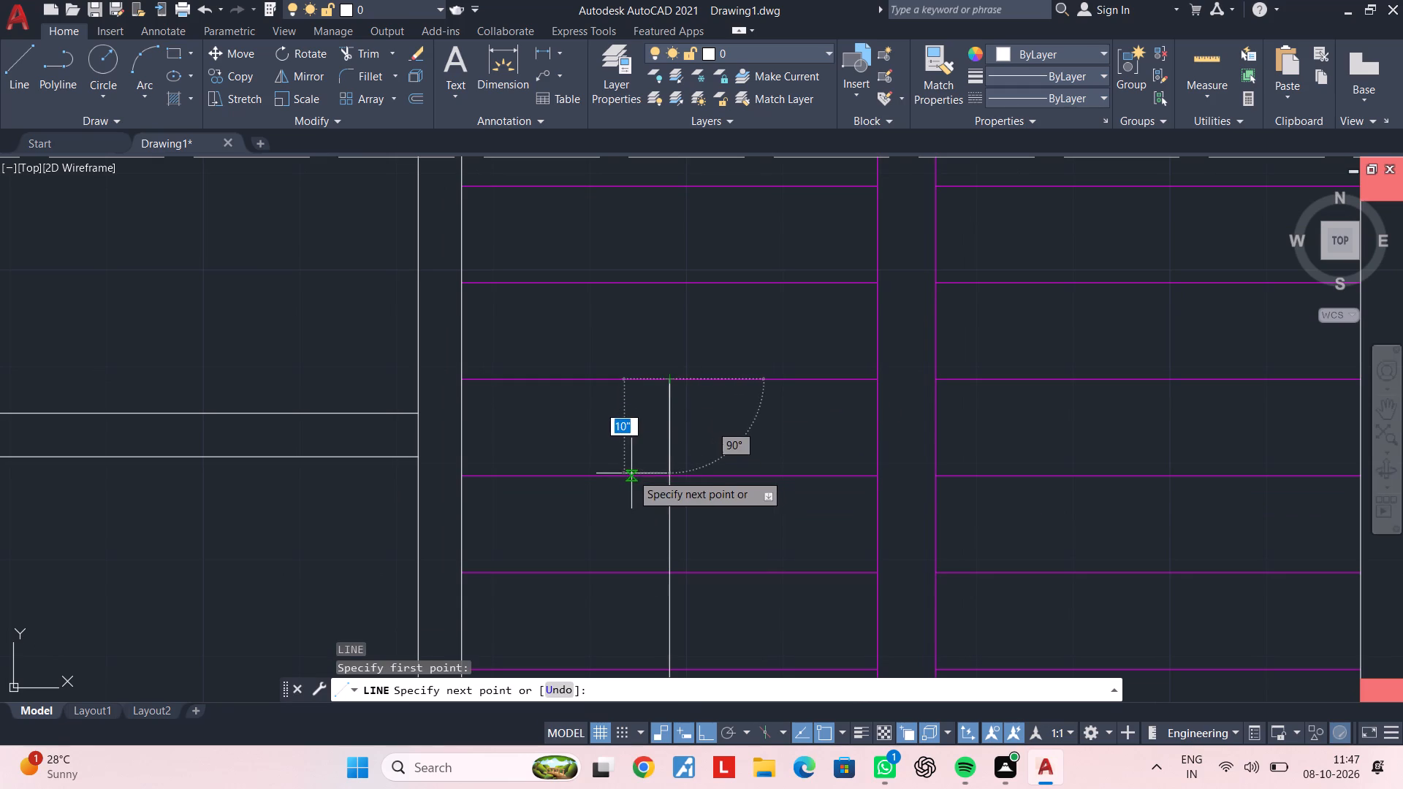
left_click(631, 473)
key("Escape")
key("Escape")
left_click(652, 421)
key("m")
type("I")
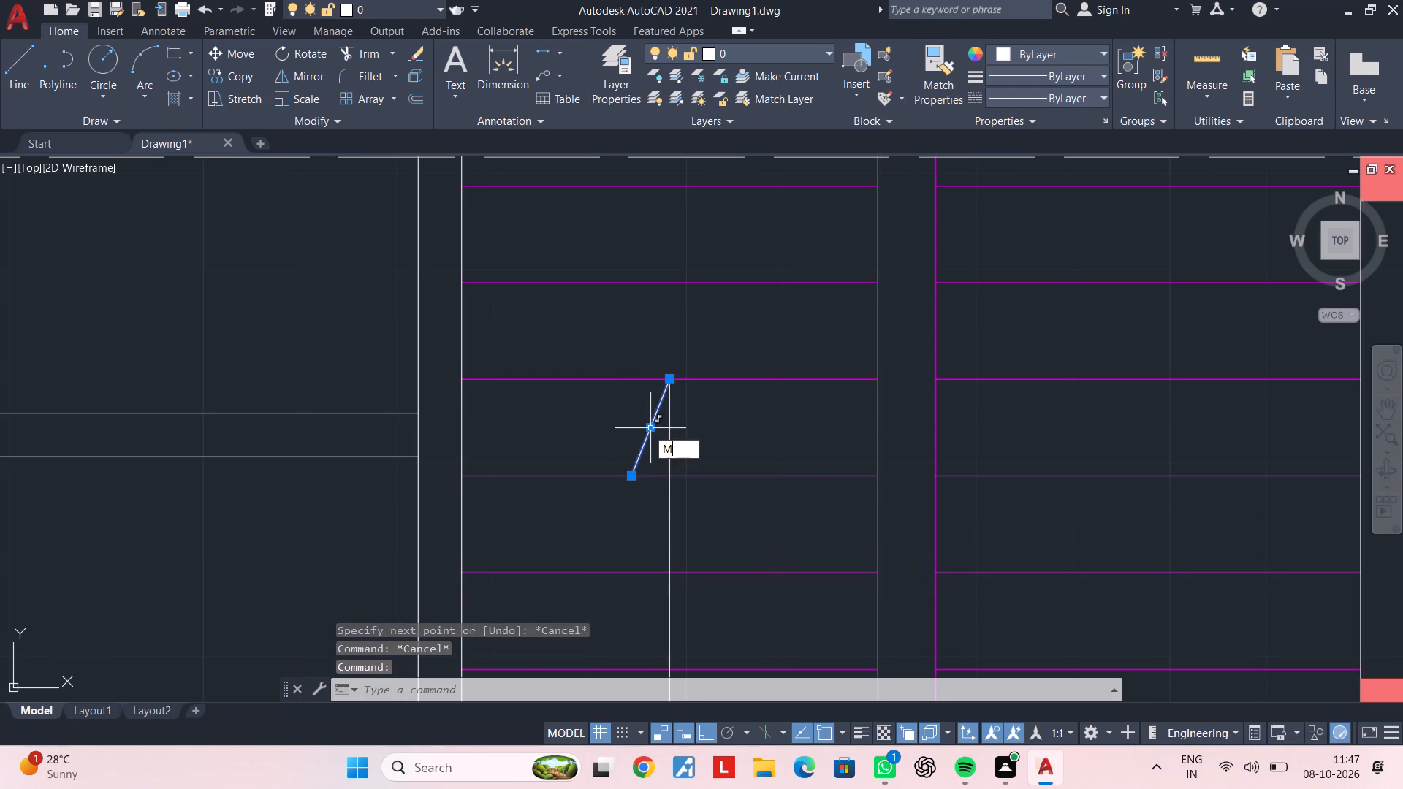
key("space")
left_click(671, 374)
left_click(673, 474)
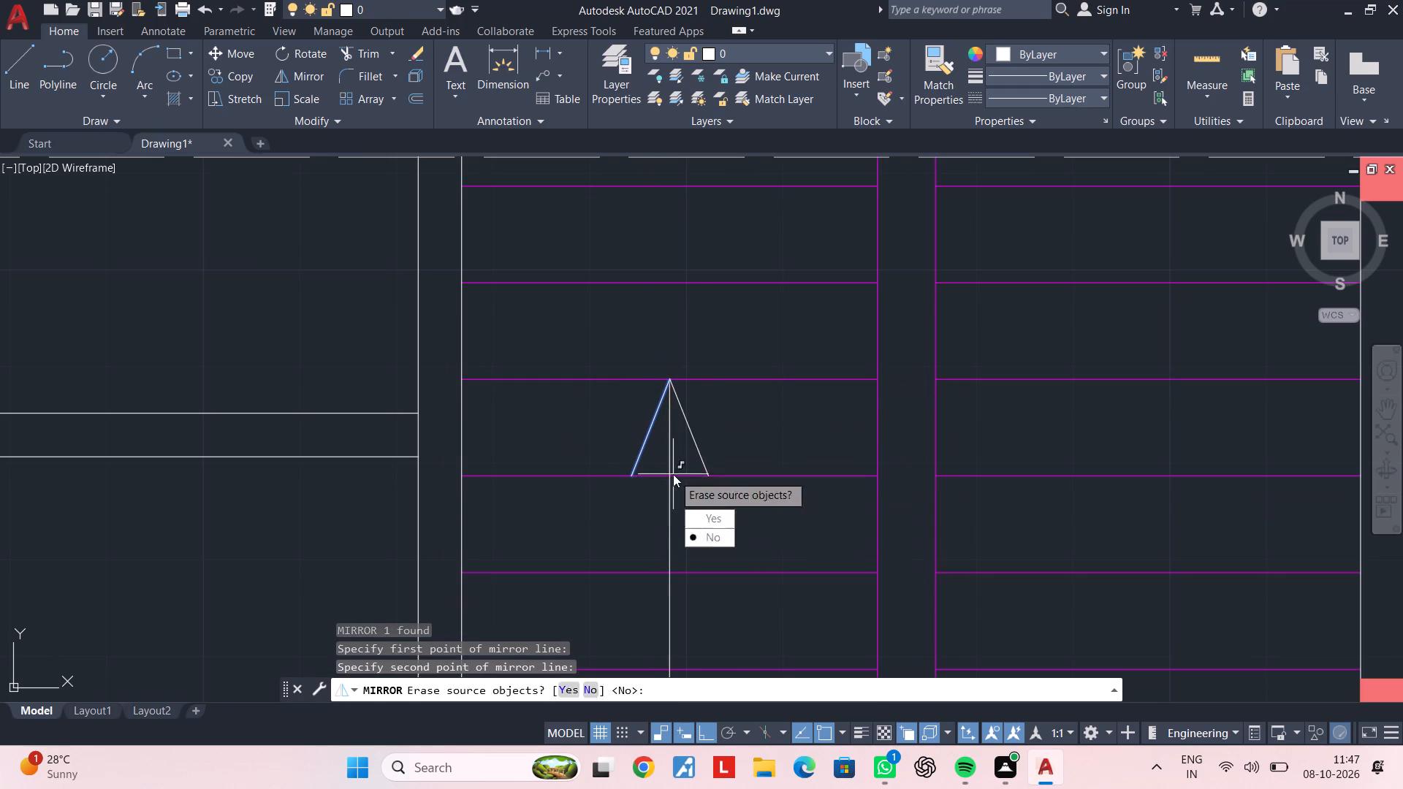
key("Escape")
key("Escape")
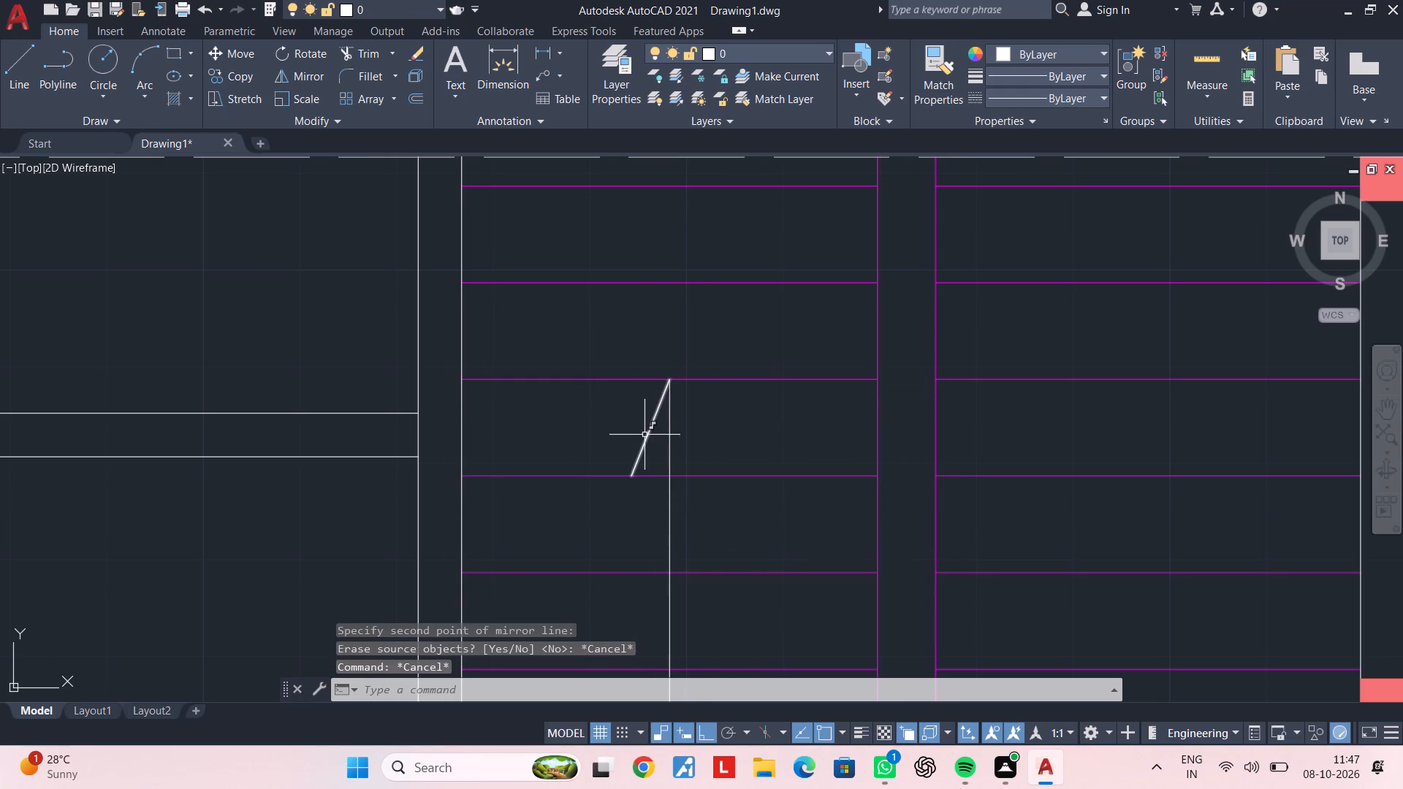
Mirror the arrowhead's slanted western side about the vertical arrow line, keeping the original.
left_click(645, 434)
key("m")
key("i")
key("space")
left_click(669, 380)
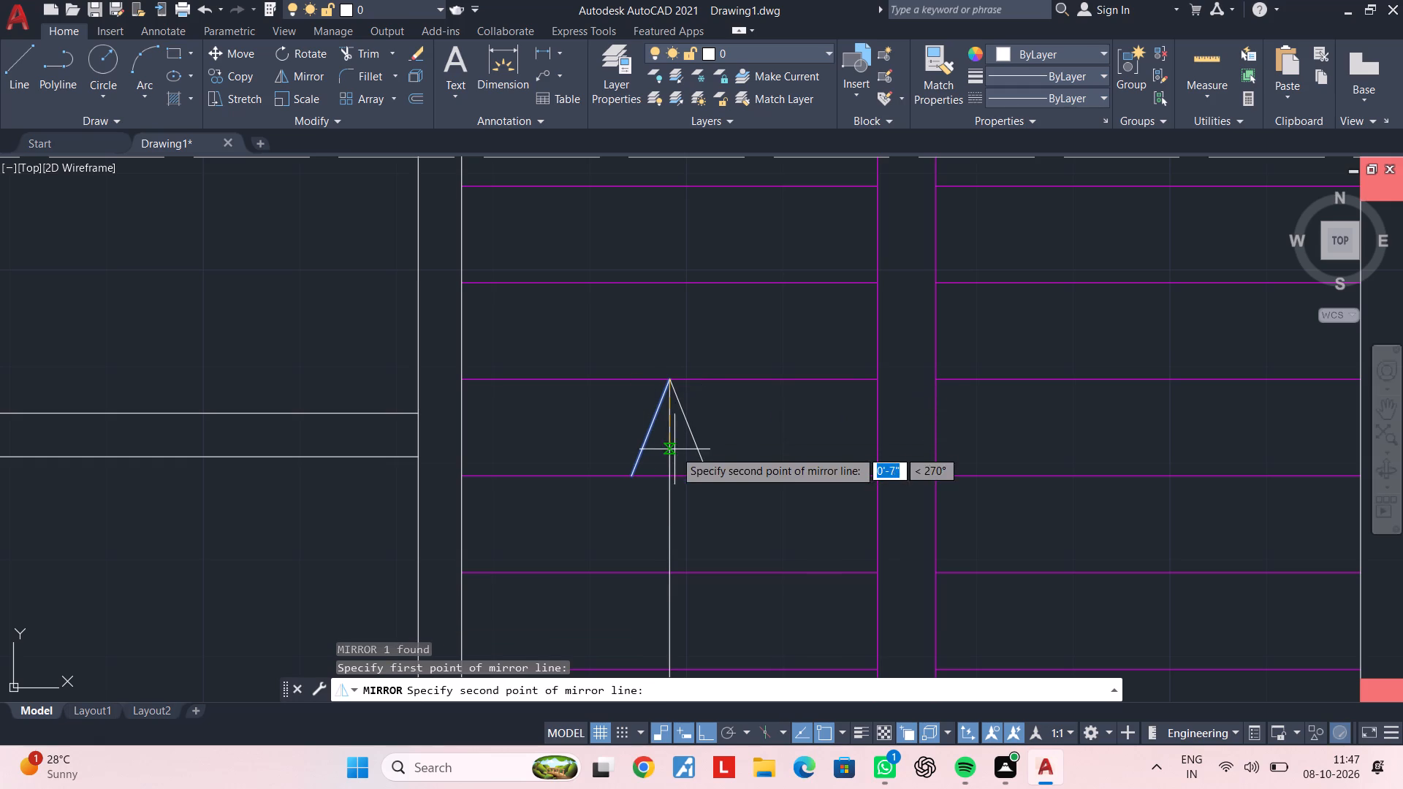
left_click(672, 475)
left_click_drag(720, 535, 672, 475)
key("Escape")
key("Escape")
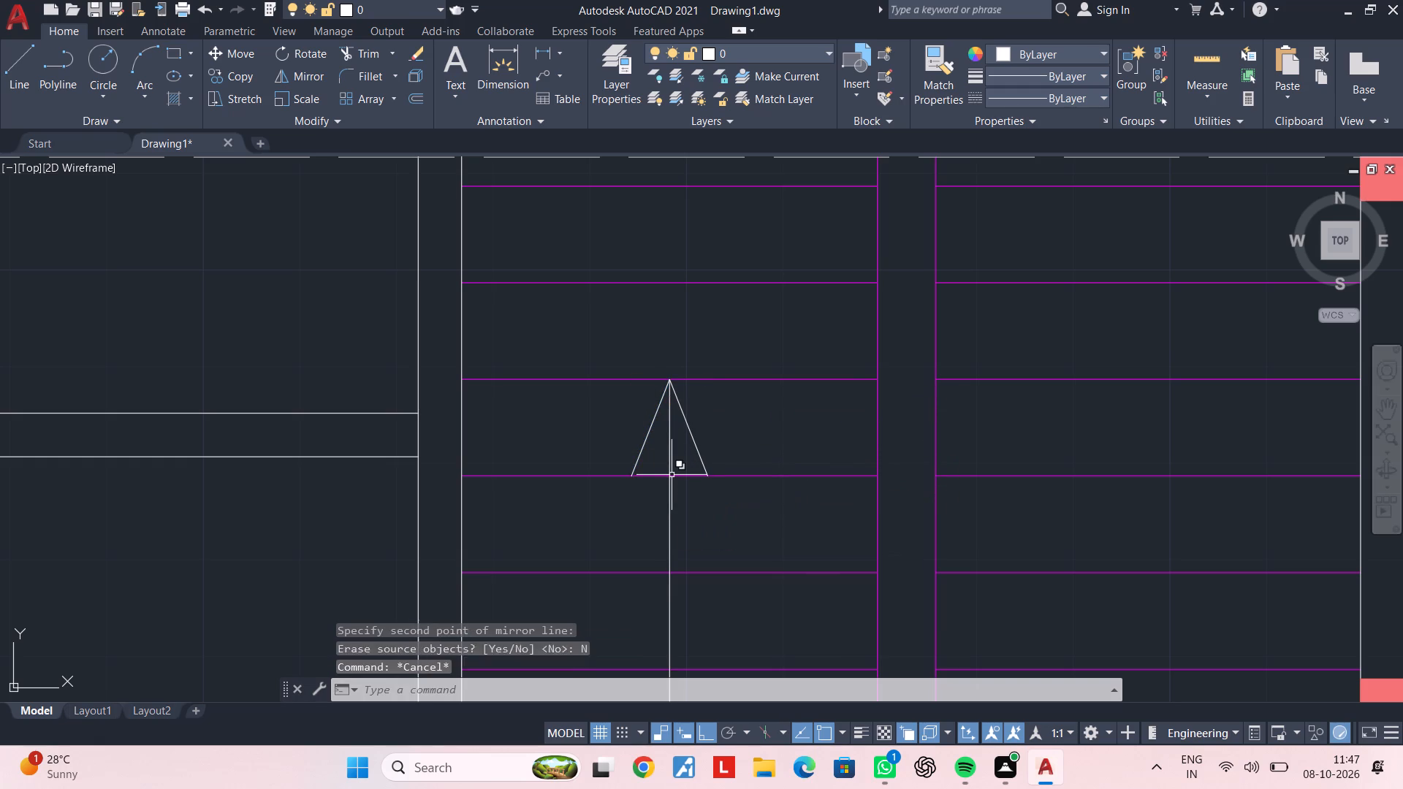
Close the arrowhead with a horizontal base line between the lower ends of its two slanted sides.
key("l")
key("space")
scroll(670, 466, "up", 1)
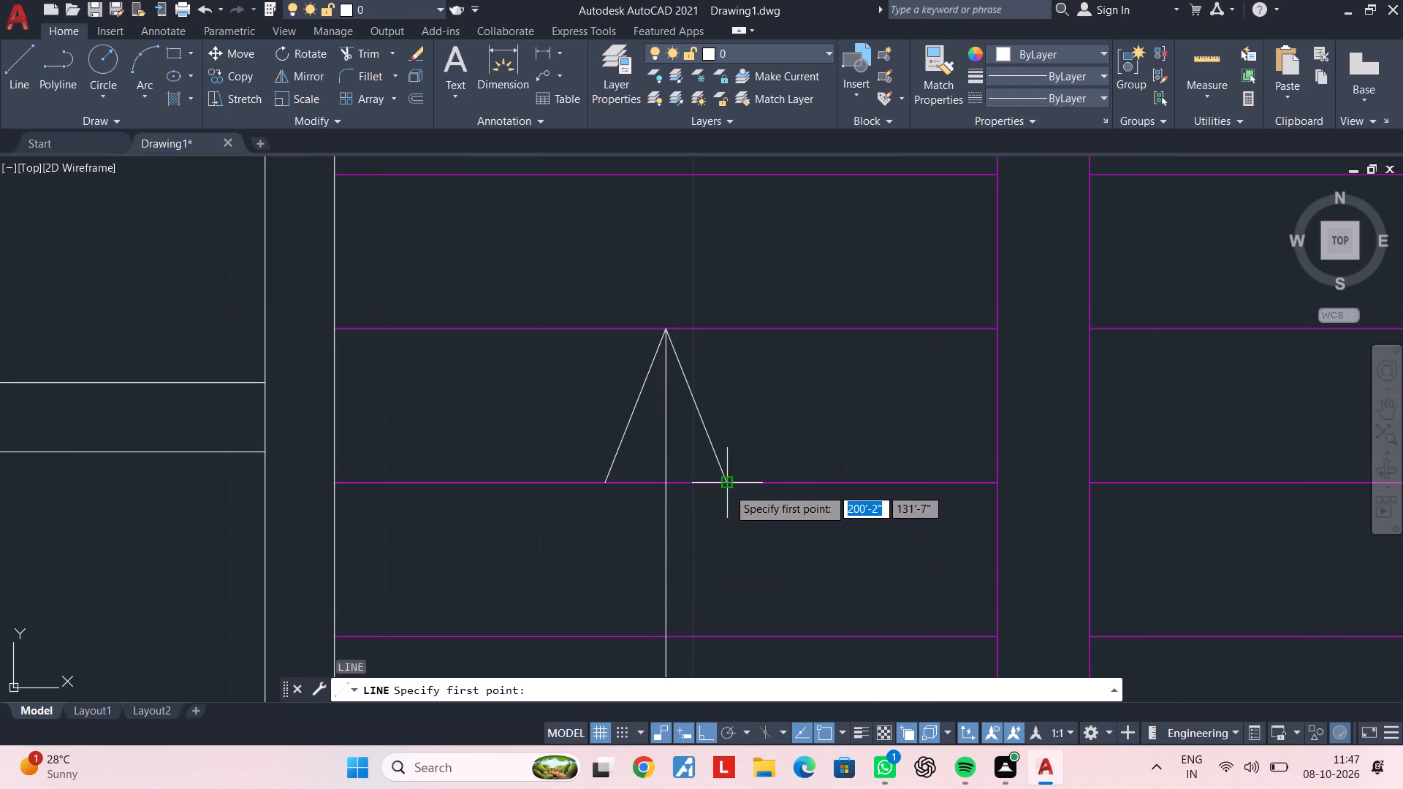
left_click(728, 488)
left_click(604, 487)
key("Escape")
key("Escape")
Trim away the part of the vertical arrow line inside the arrowhead triangle.
key("t")
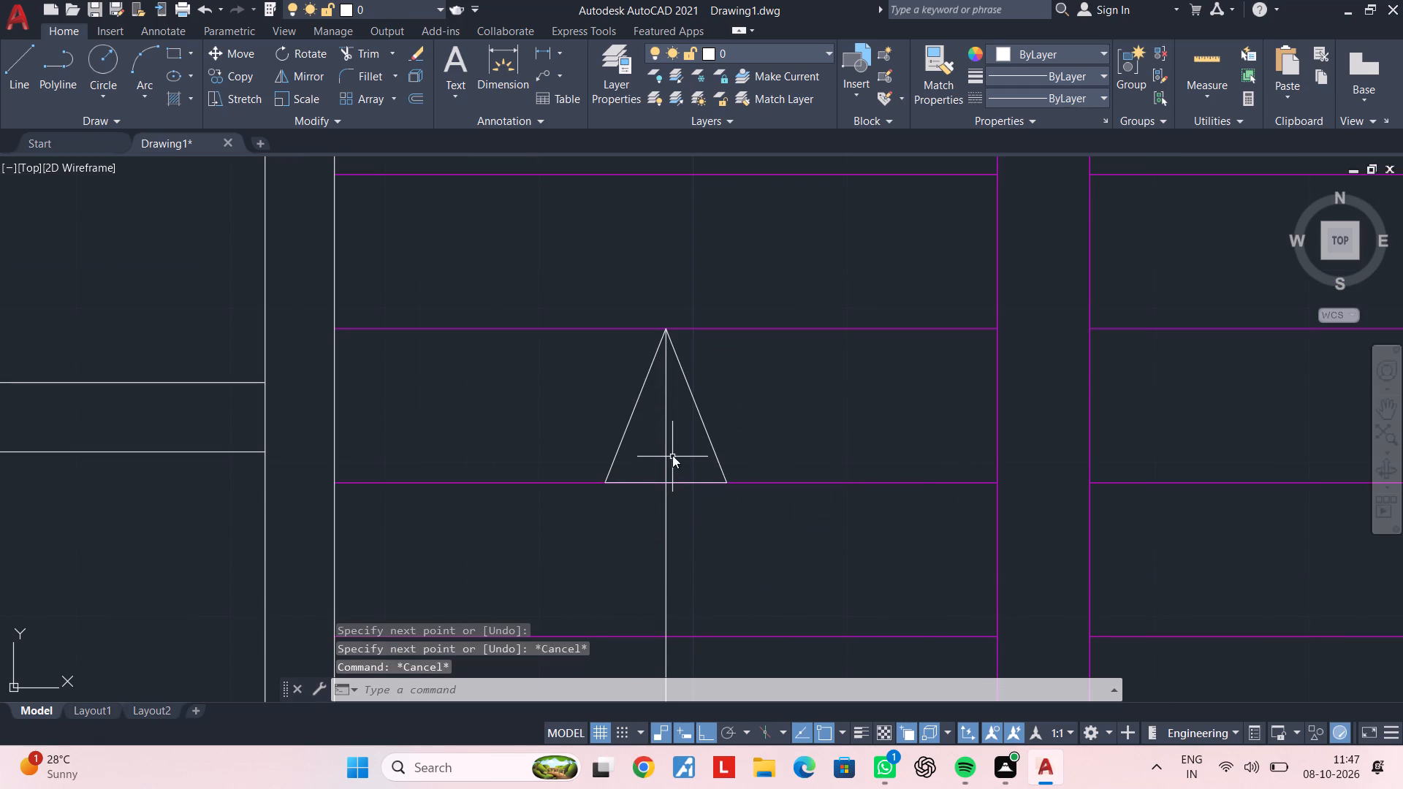
key("r")
key("space")
left_click(667, 446)
key("Escape")
scroll(667, 446, "down", 2)
key("Escape")
middle_click_drag(667, 446, 683, 415)
key("Escape")
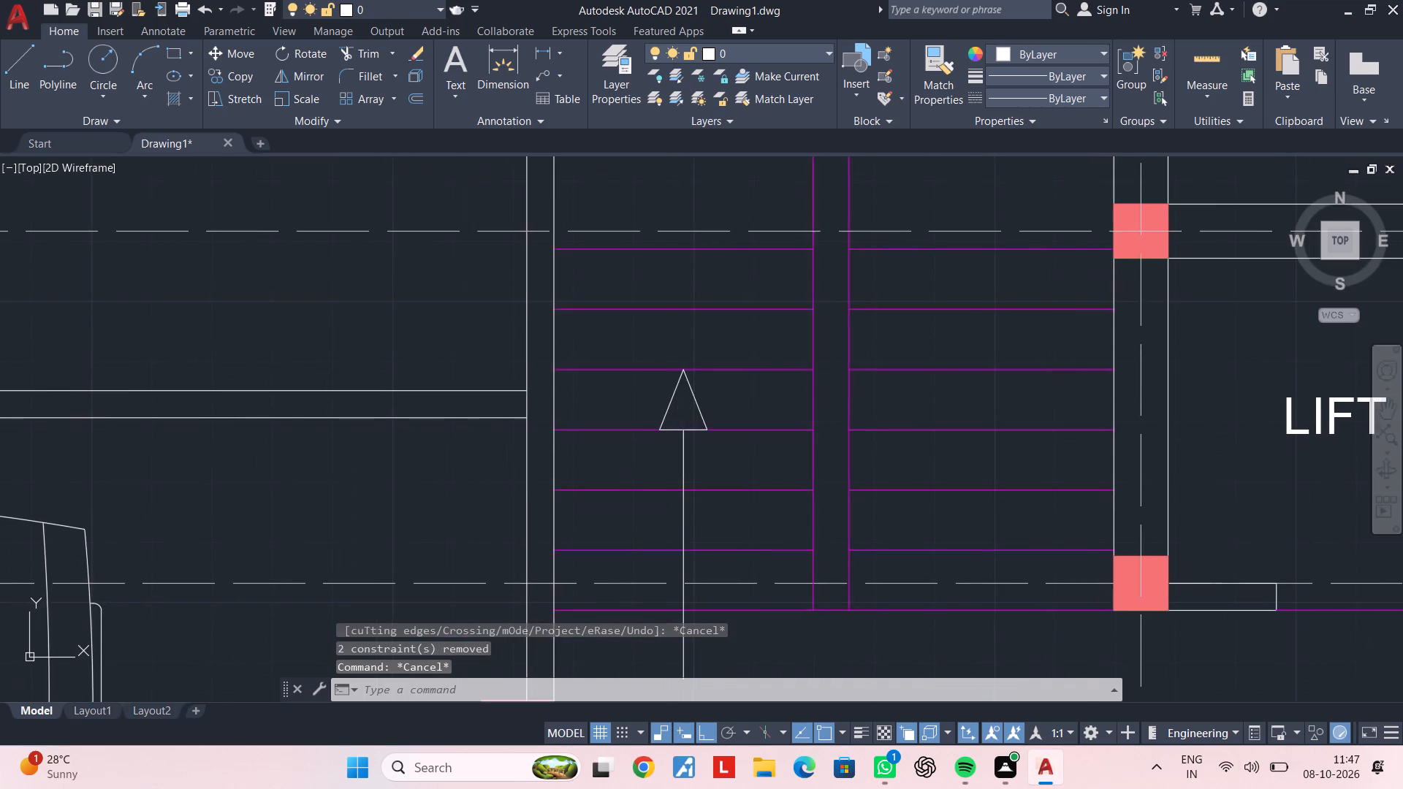
key("Escape")
Join the three sides of the staircase arrowhead into a single polyline.
scroll(683, 415, "down", 2)
middle_click_drag(683, 415, 691, 377)
key("Escape")
key("Escape")
scroll(691, 381, "up", 2)
left_click_drag(631, 301, 635, 302)
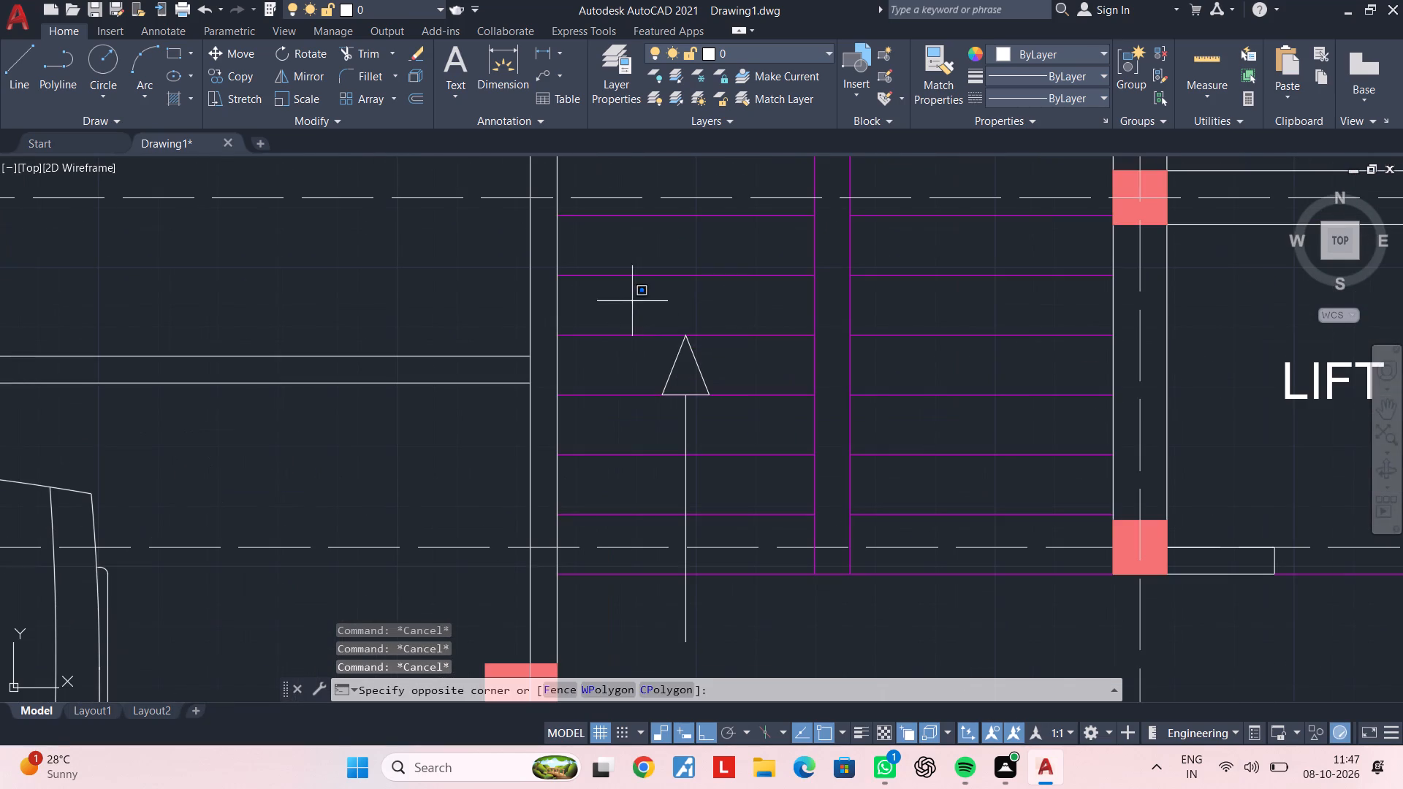
left_click_drag(635, 302, 641, 309)
left_click(728, 417)
type("J")
key("space")
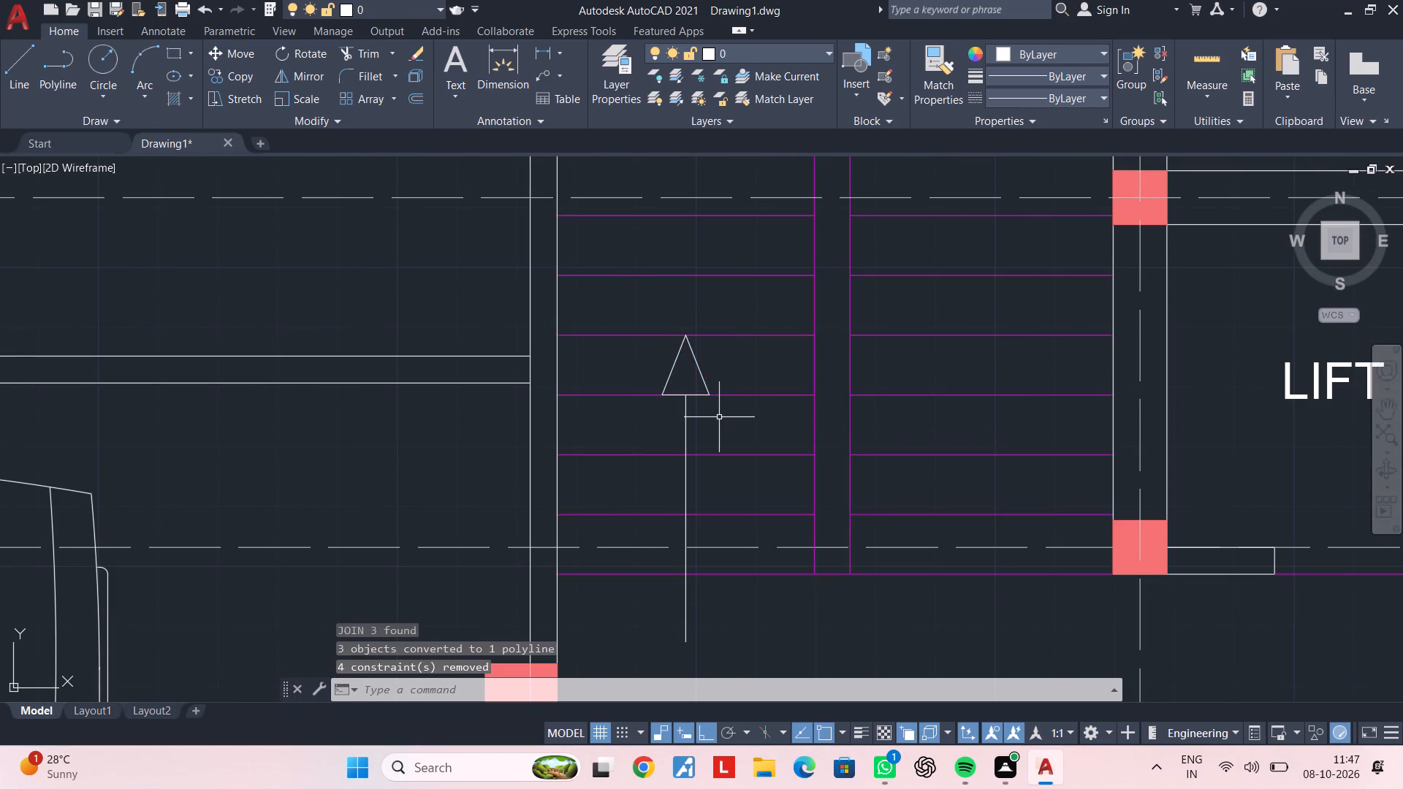
middle_click_drag(728, 444, 745, 340)
key("Escape")
key("Escape")
key("Escape")
key("Escape")
key("Escape")
key("Escape")
key("Escape")
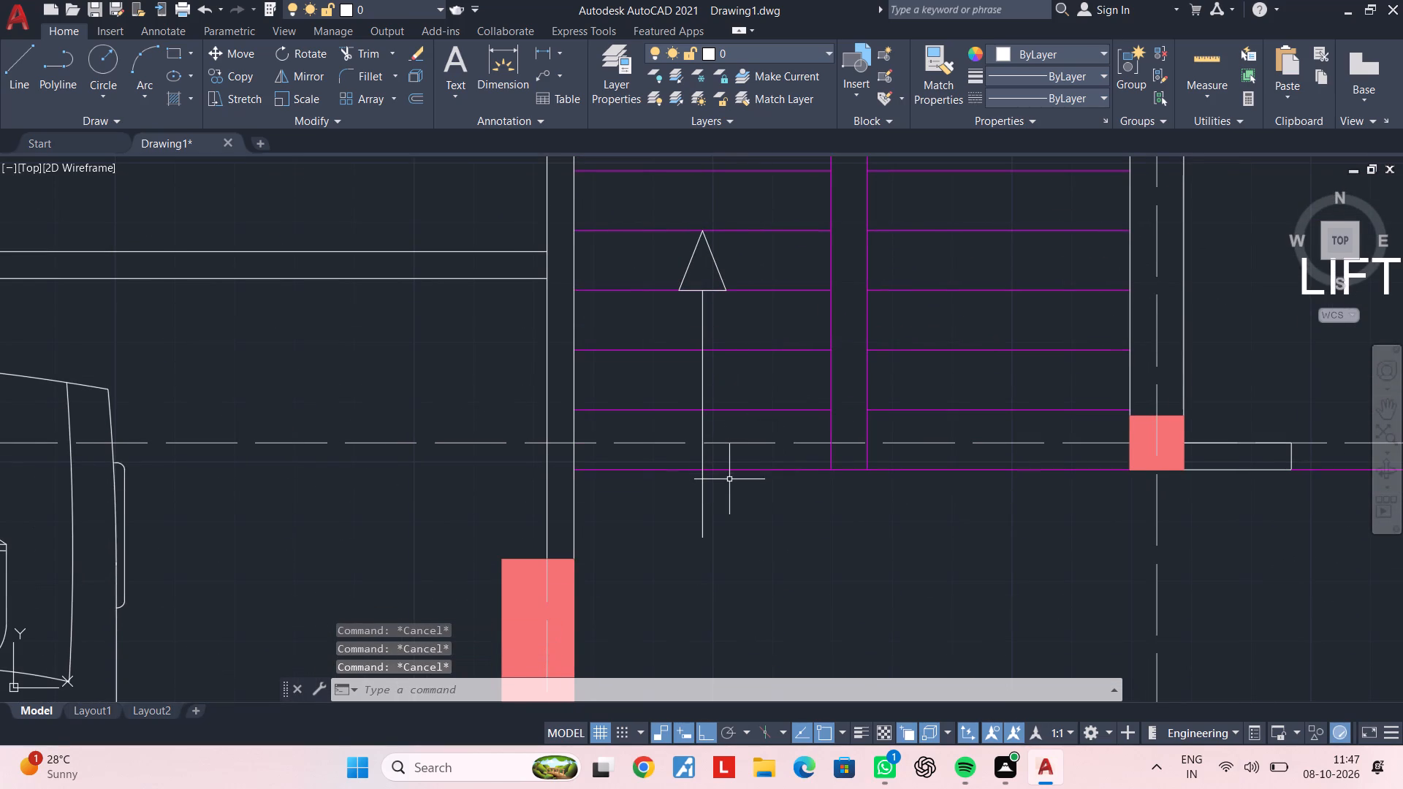
key("Escape")
Copy the LIFT label to the foot of the staircase arrow, with Ortho turned off.
middle_click_drag(729, 479, 729, 460)
scroll(739, 472, "down", 1)
middle_click_drag(739, 472, 673, 498)
key("Escape")
key("Escape")
left_click(1053, 373)
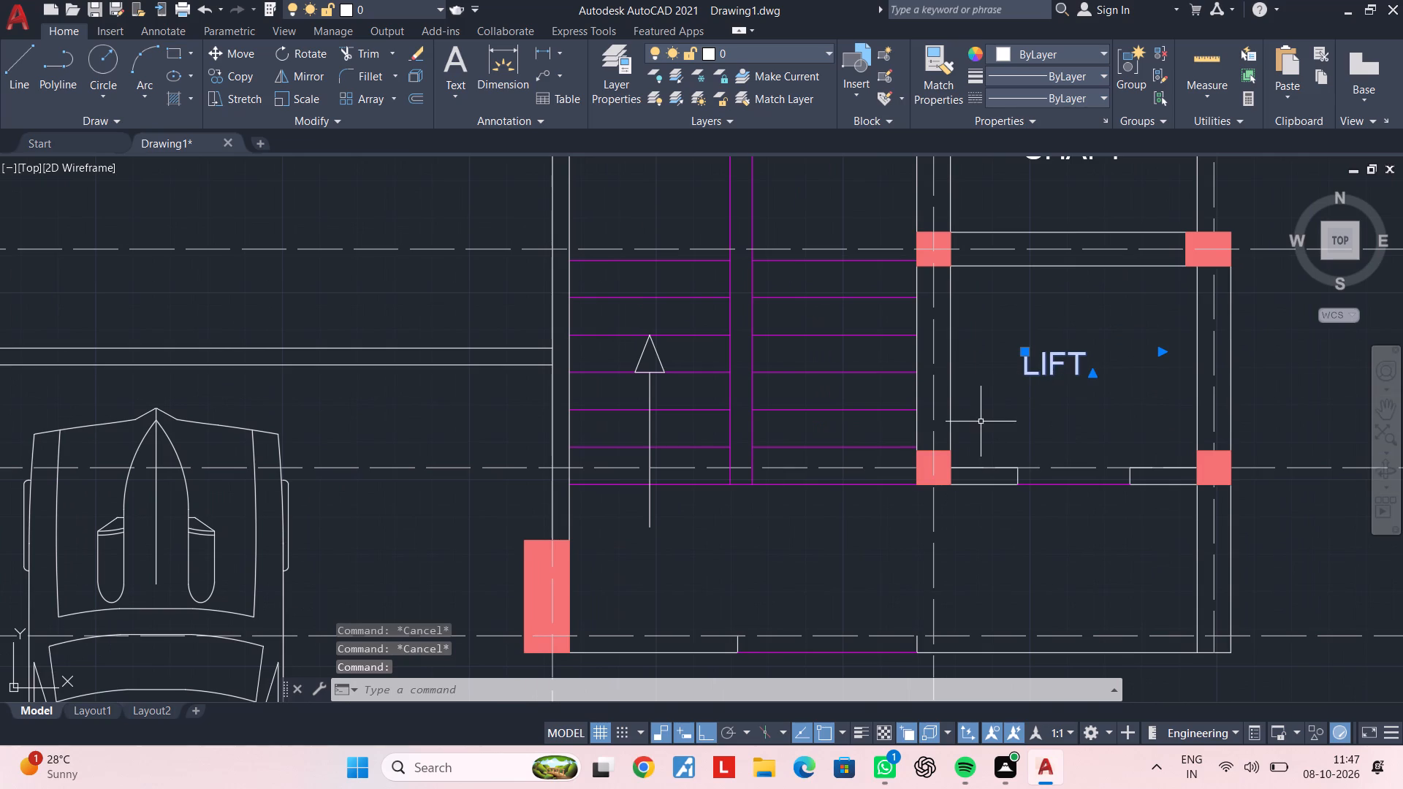
key("c")
key("o")
key("space")
left_click(1033, 356)
middle_click_drag(656, 509, 729, 495)
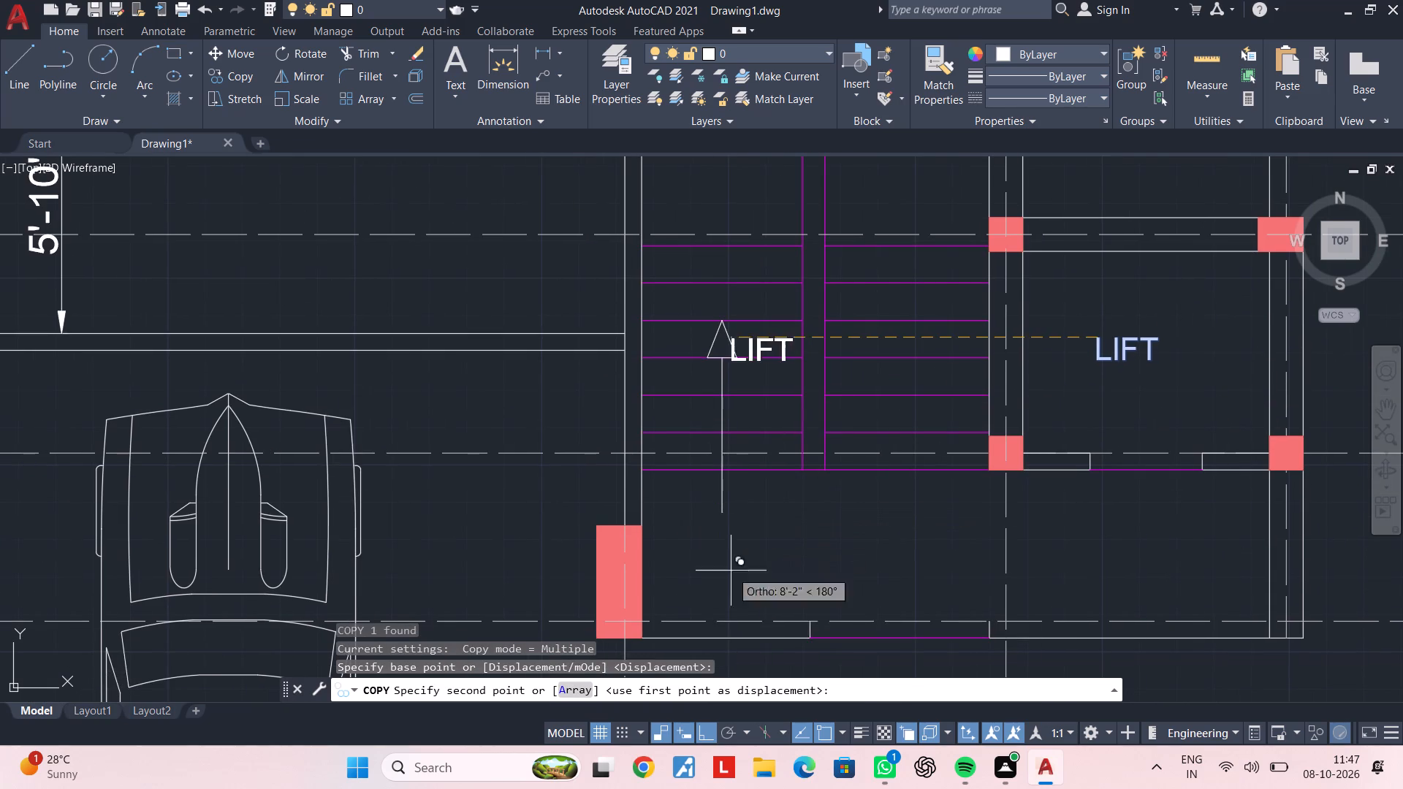
left_click(709, 736)
scroll(724, 500, "up", 2)
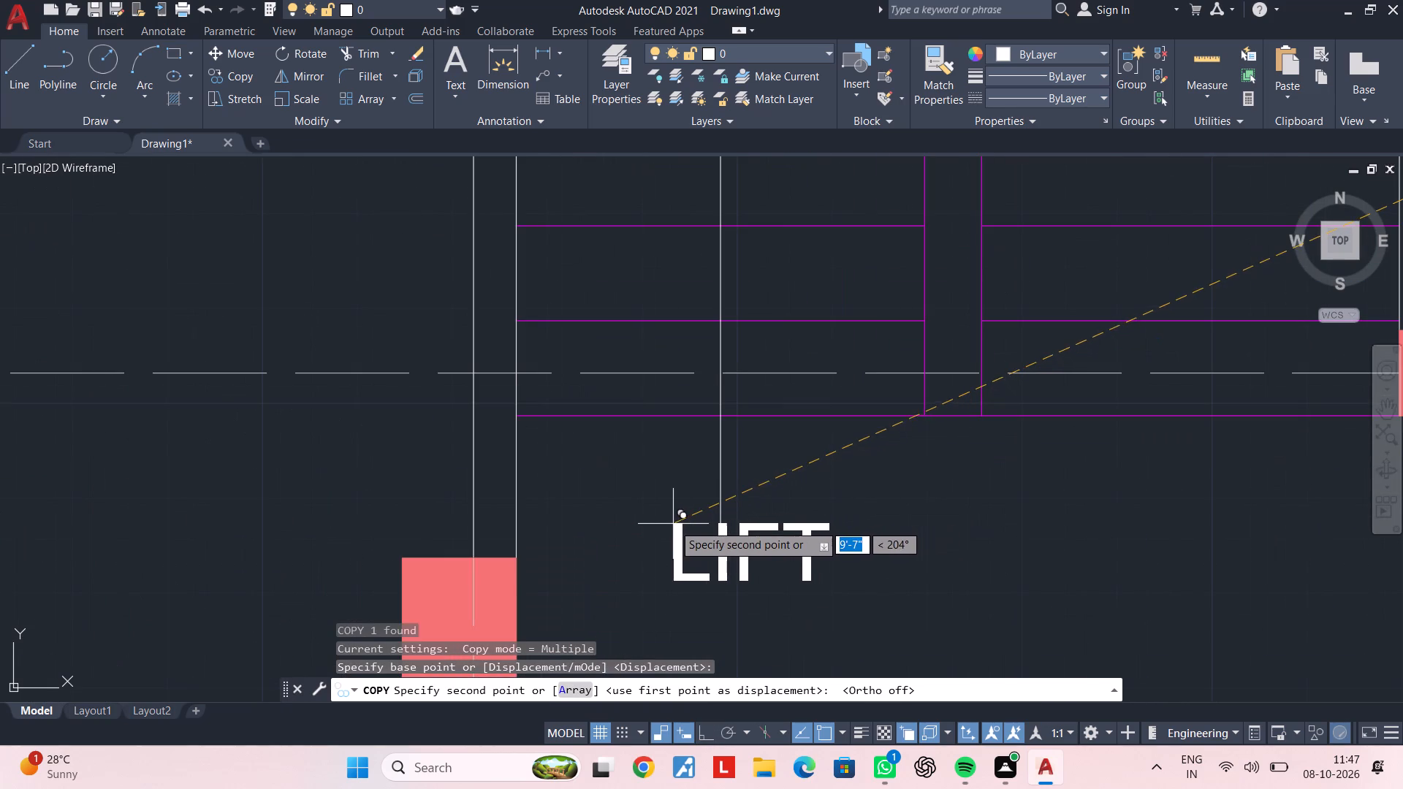
left_click(666, 525)
key("Escape")
Change the copied label at the foot of the staircase arrow to UP, with one leading space.
double_click(718, 554)
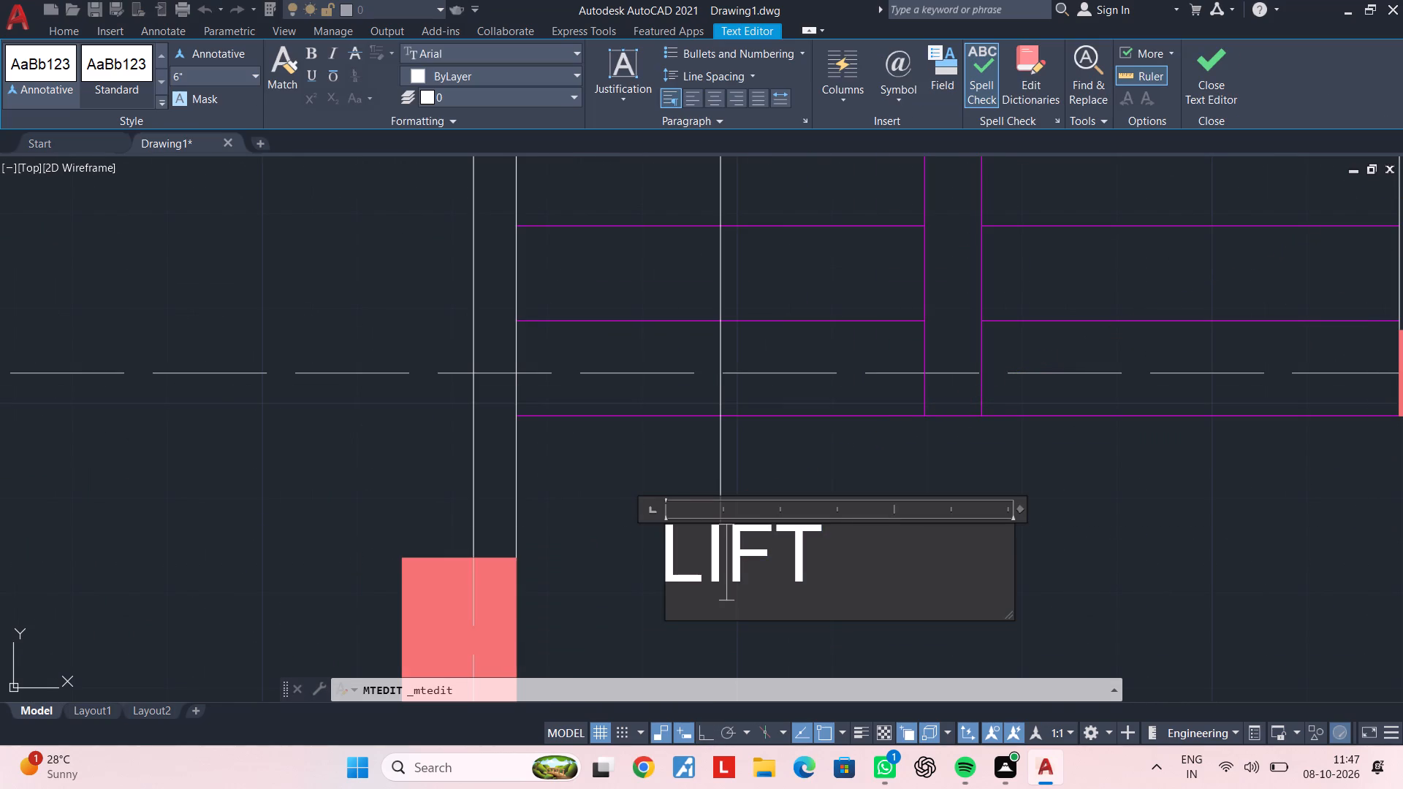
left_click_drag(830, 545, 709, 546)
key("BackSpace")
key("BackSpace")
key("space")
key("space")
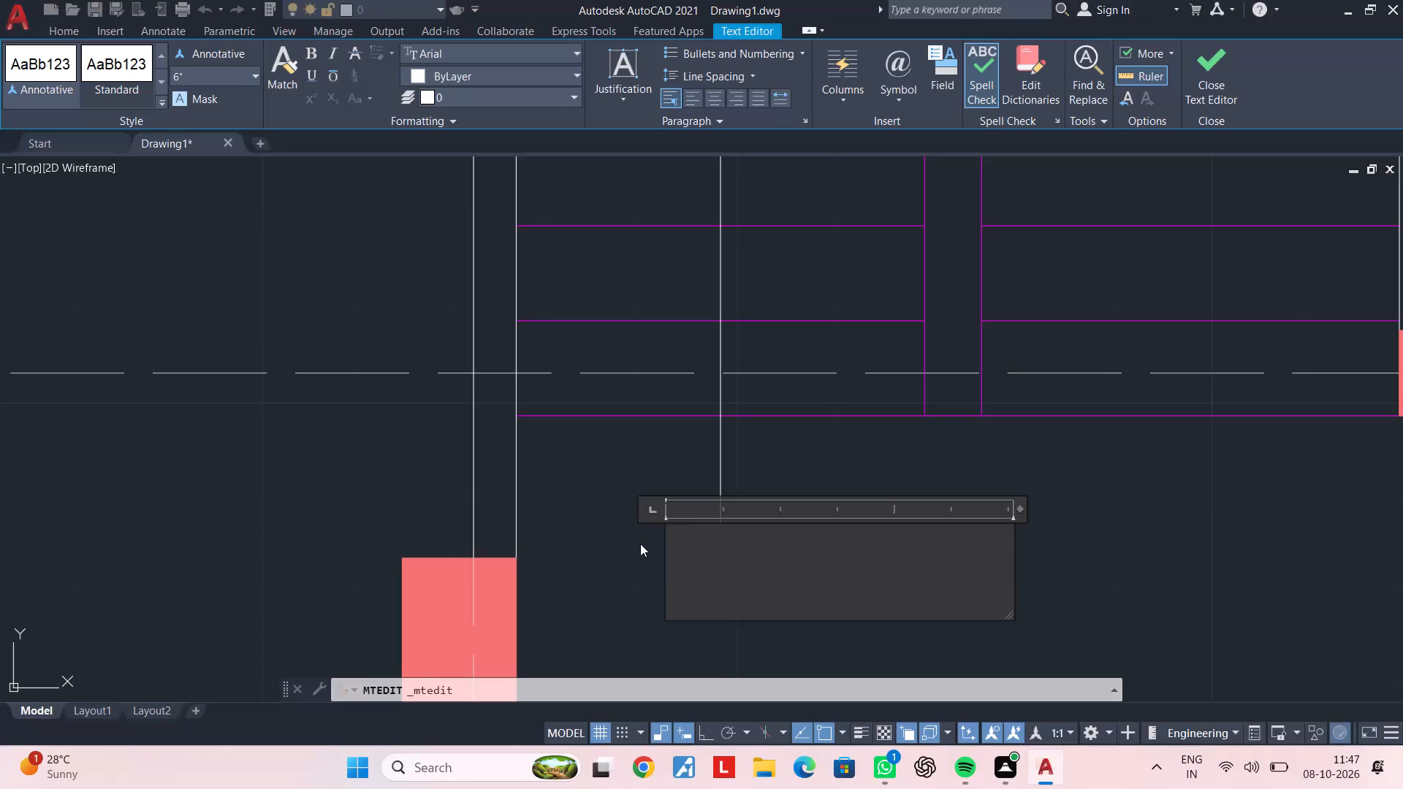
type("UP")
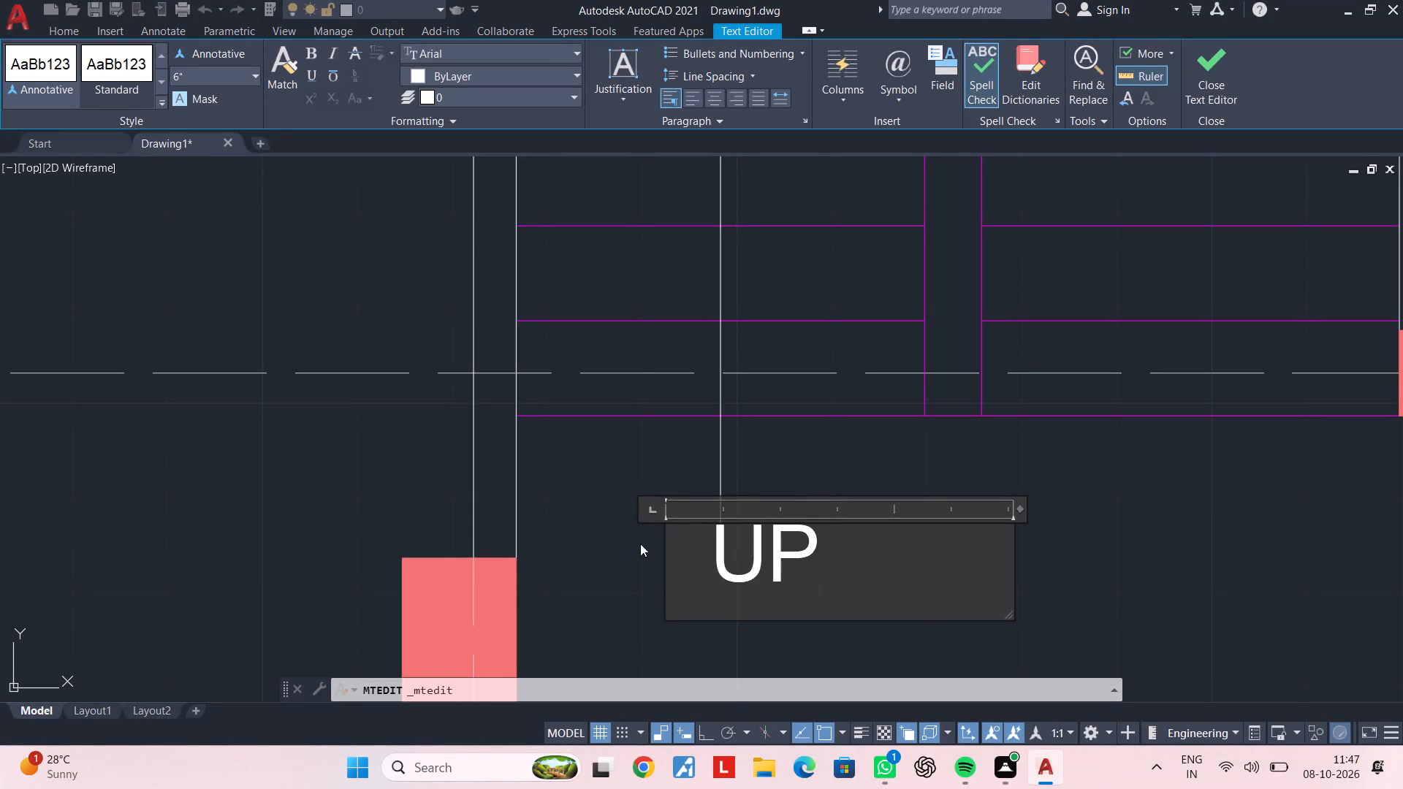
left_click(686, 556)
key("BackSpace")
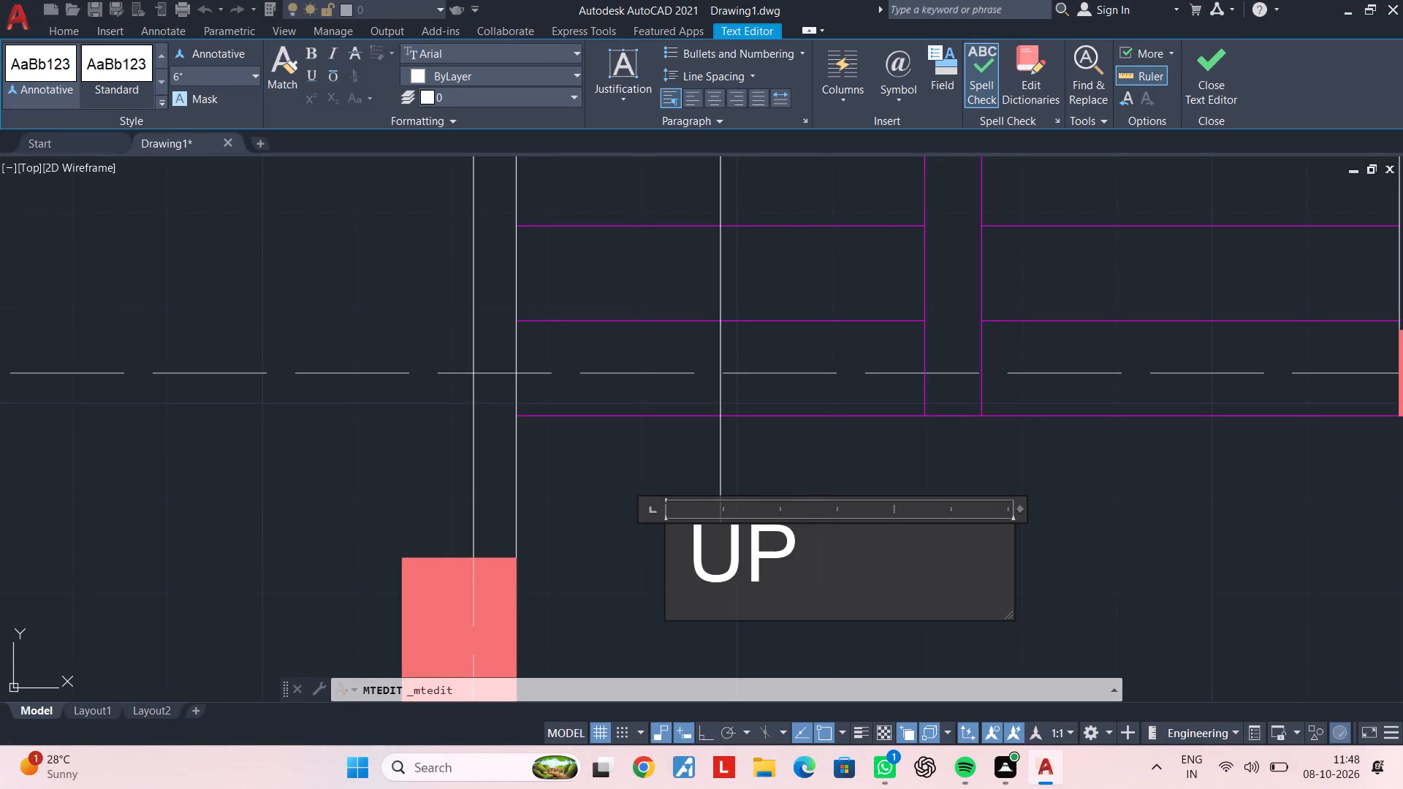
left_click(773, 474)
Examine the annotated staircase, lift and shaft area together with the surrounding parking layout.
scroll(777, 479, "down", 4)
scroll(799, 534, "down", 1)
middle_click_drag(799, 536, 619, 526)
key("Escape")
key("Escape")
middle_click_drag(767, 514, 762, 492)
scroll(683, 486, "down", 1)
middle_click_drag(683, 491, 735, 464)
middle_click_drag(701, 476, 777, 462)
middle_click_drag(762, 480, 648, 505)
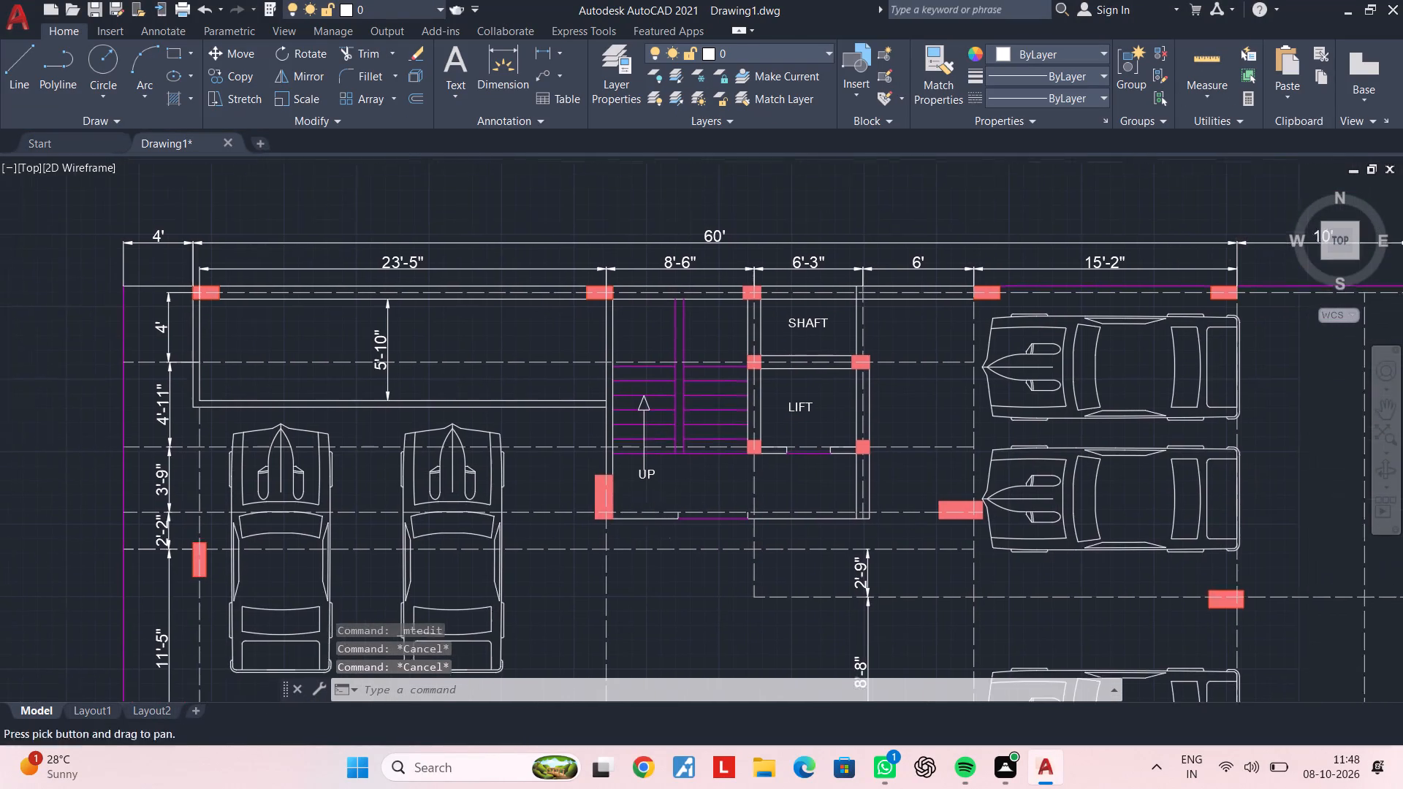
middle_click_drag(704, 497, 750, 424)
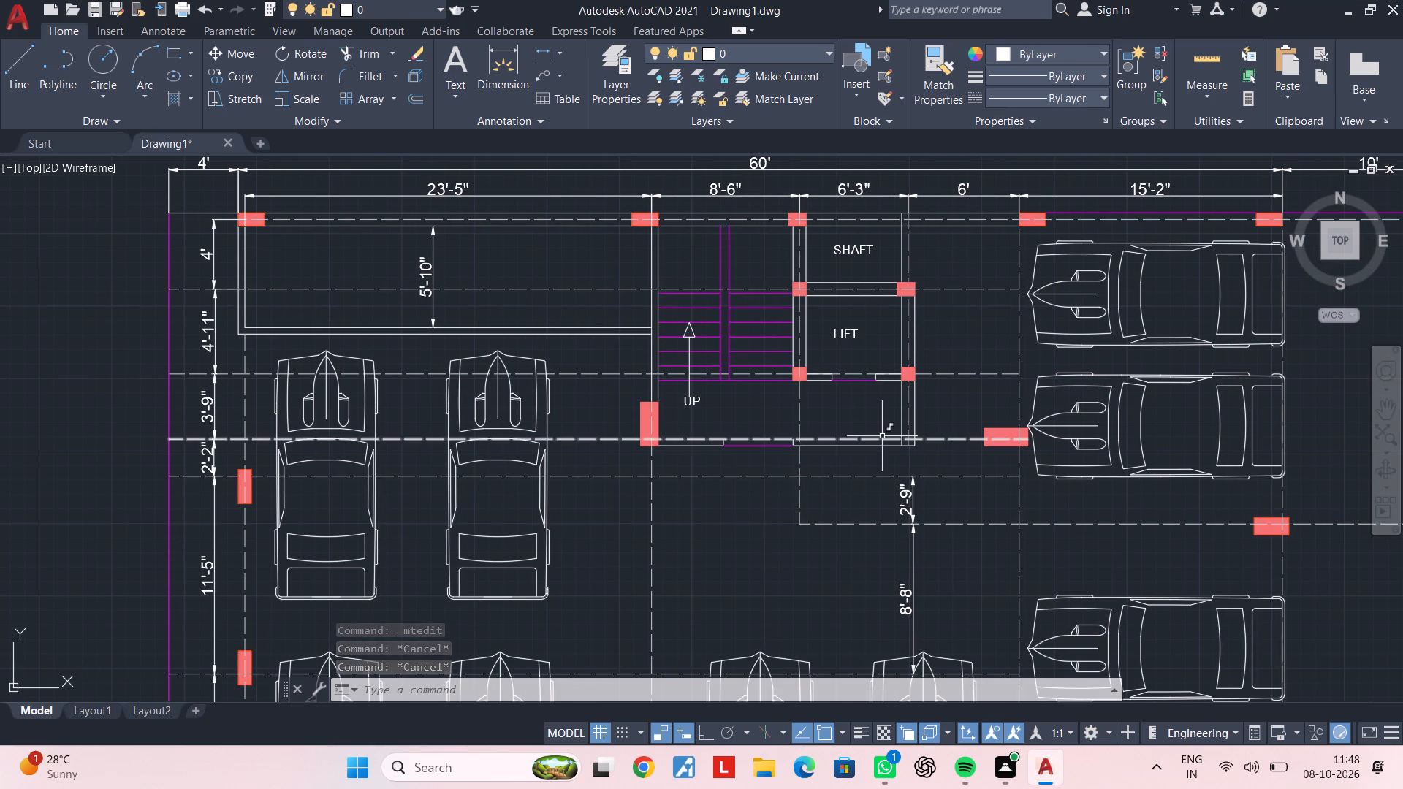
middle_click_drag(882, 435, 680, 451)
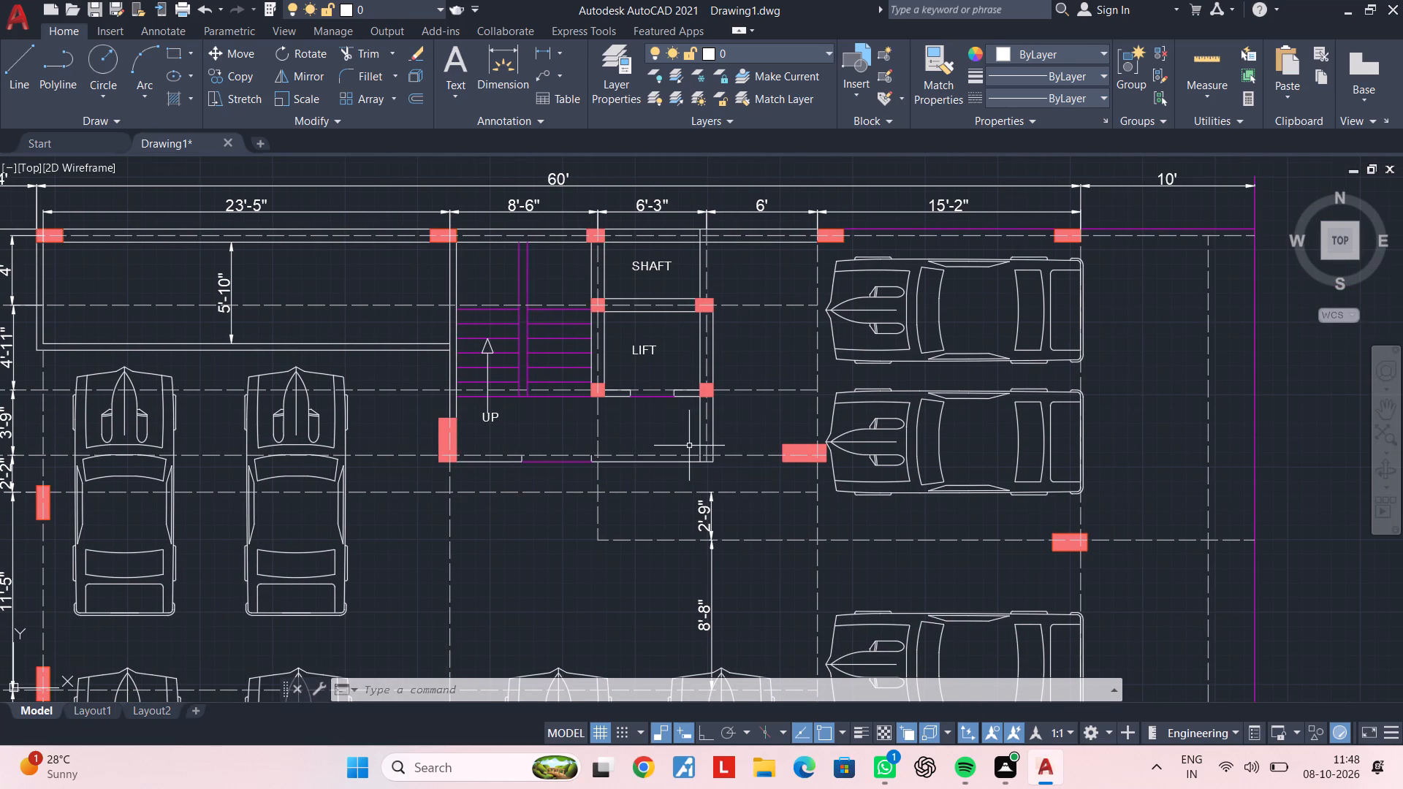
With Ortho on, draw a vertical cutting line about 6'-10" long across the two horizontal grid lines between the lift block and the eastern cars.
middle_click_drag(786, 416, 723, 468)
scroll(742, 385, "up", 1)
middle_click_drag(737, 379, 737, 410)
key("Escape")
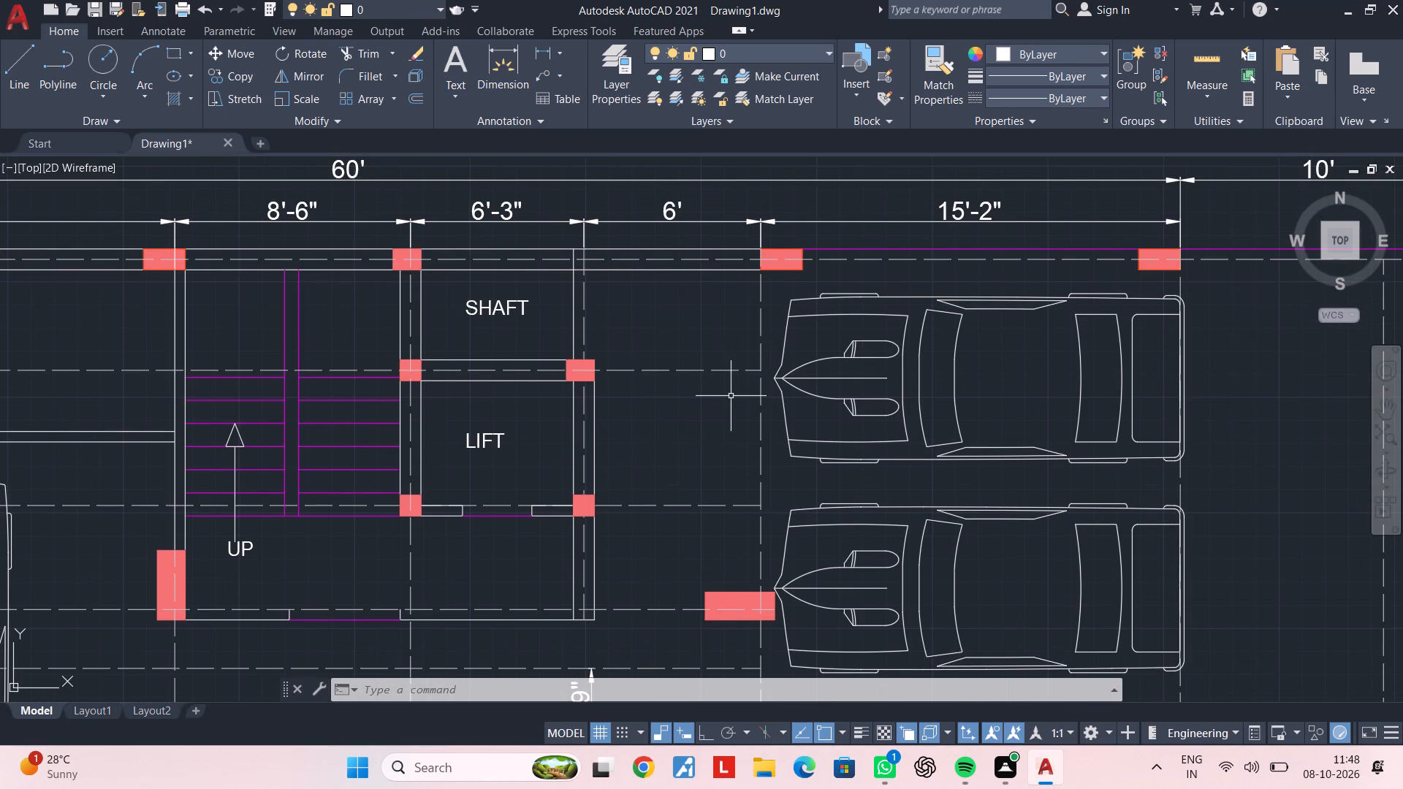
key("Escape")
type("L")
key("space")
left_click(720, 342)
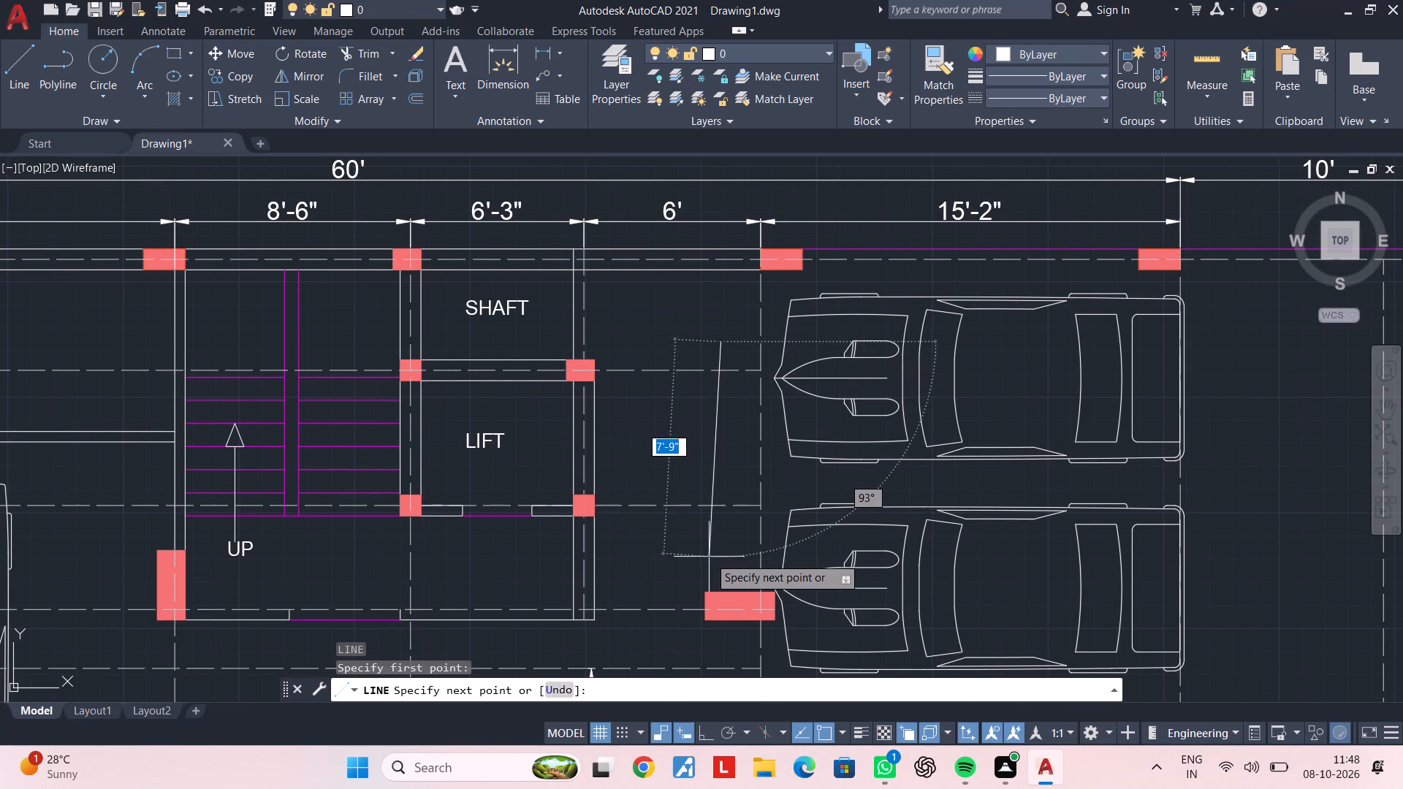
left_click(707, 727)
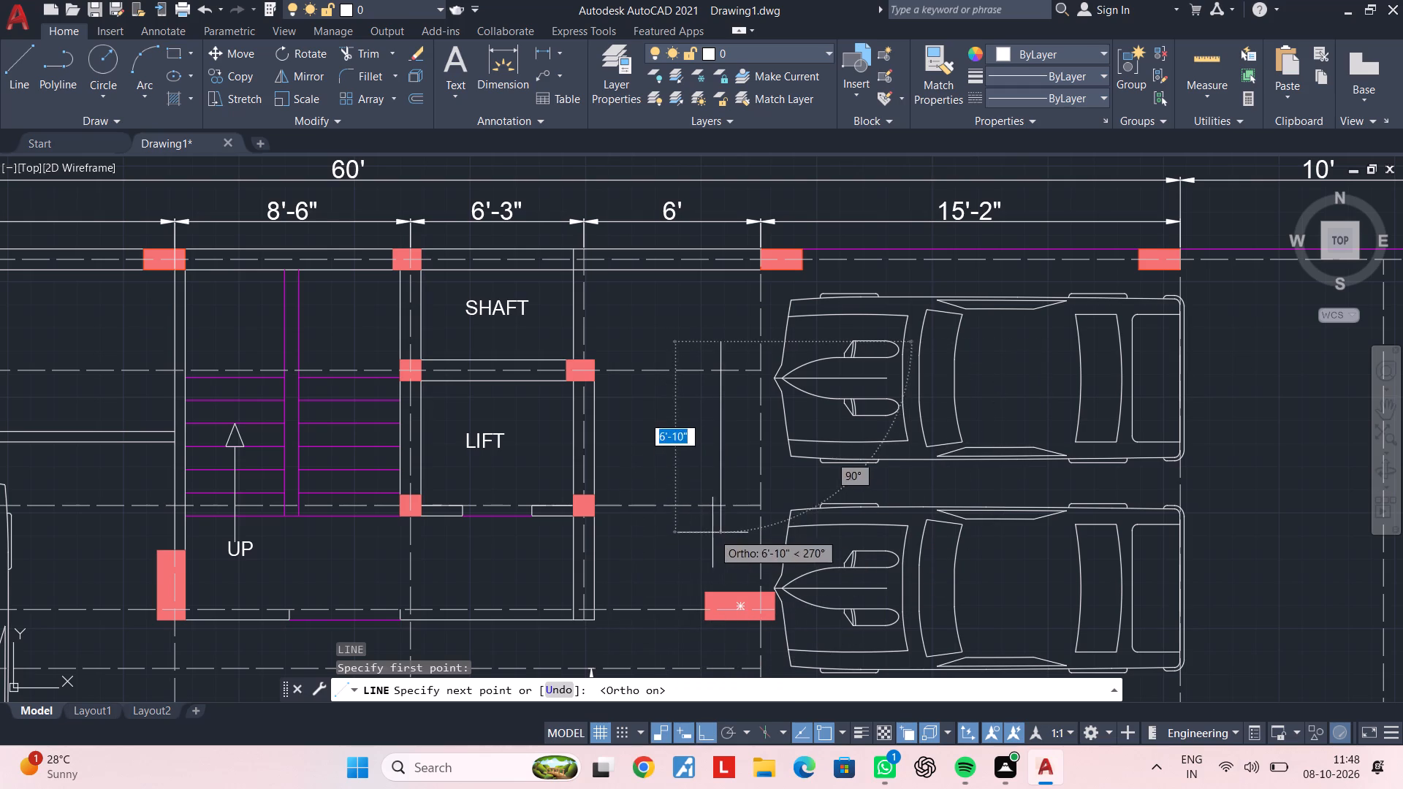
left_click(718, 530)
key("Escape")
Trim the two horizontal dashed grid lines east of the vertical cutting line.
type("TR")
key("space")
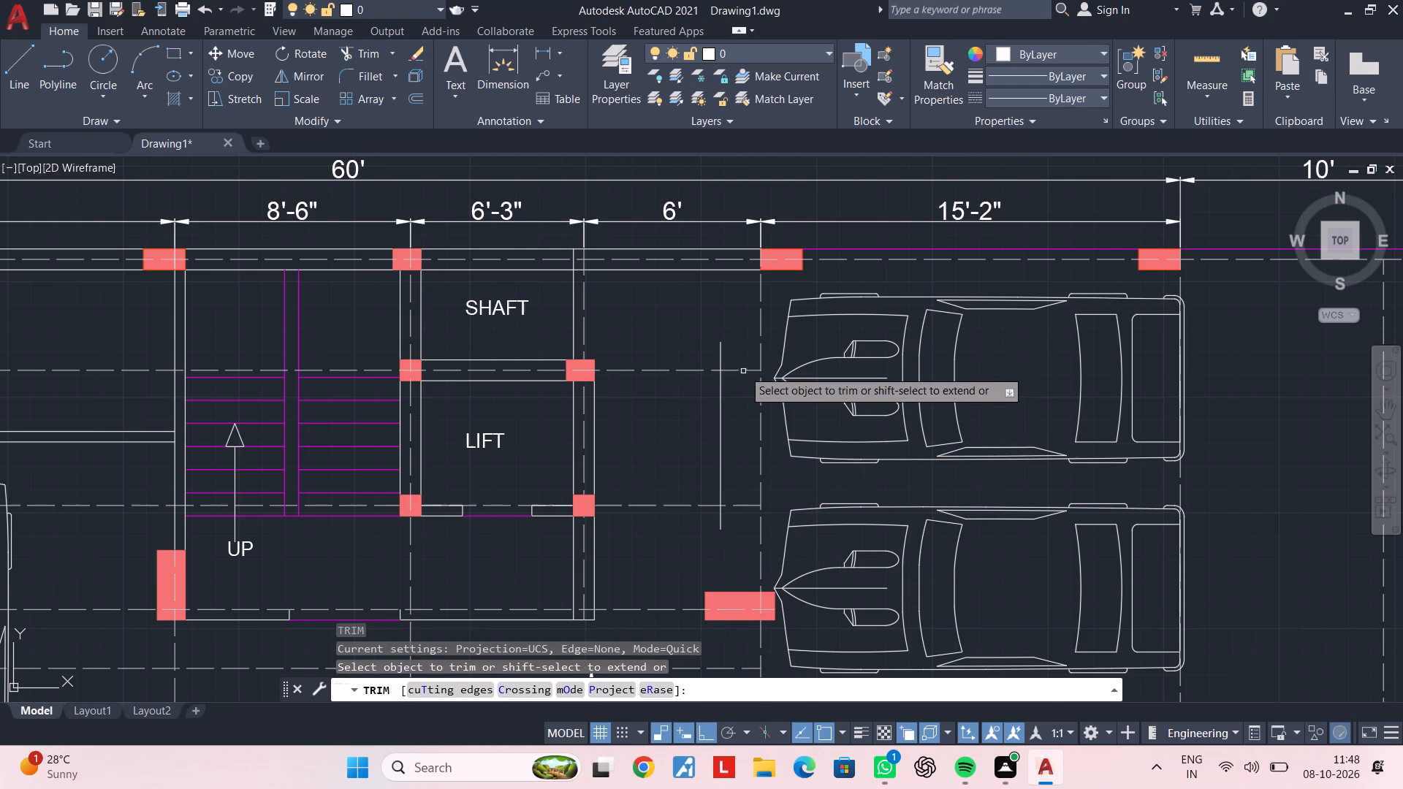
left_click(743, 368)
left_click(743, 506)
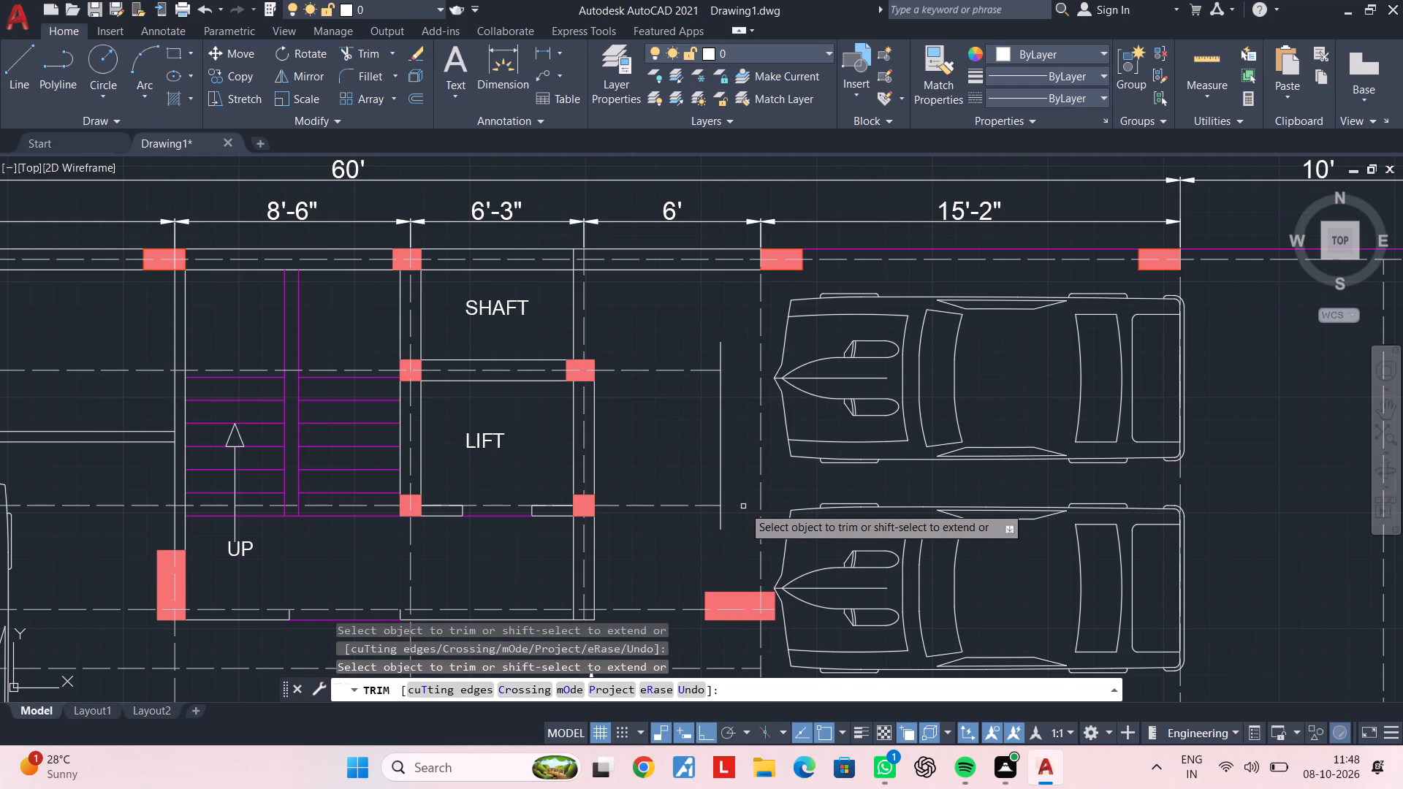
key("Escape")
key("Escape")
Delete the vertical cutting line between the lift block and the eastern cars.
left_click(736, 465)
left_click(693, 469)
key("Delete")
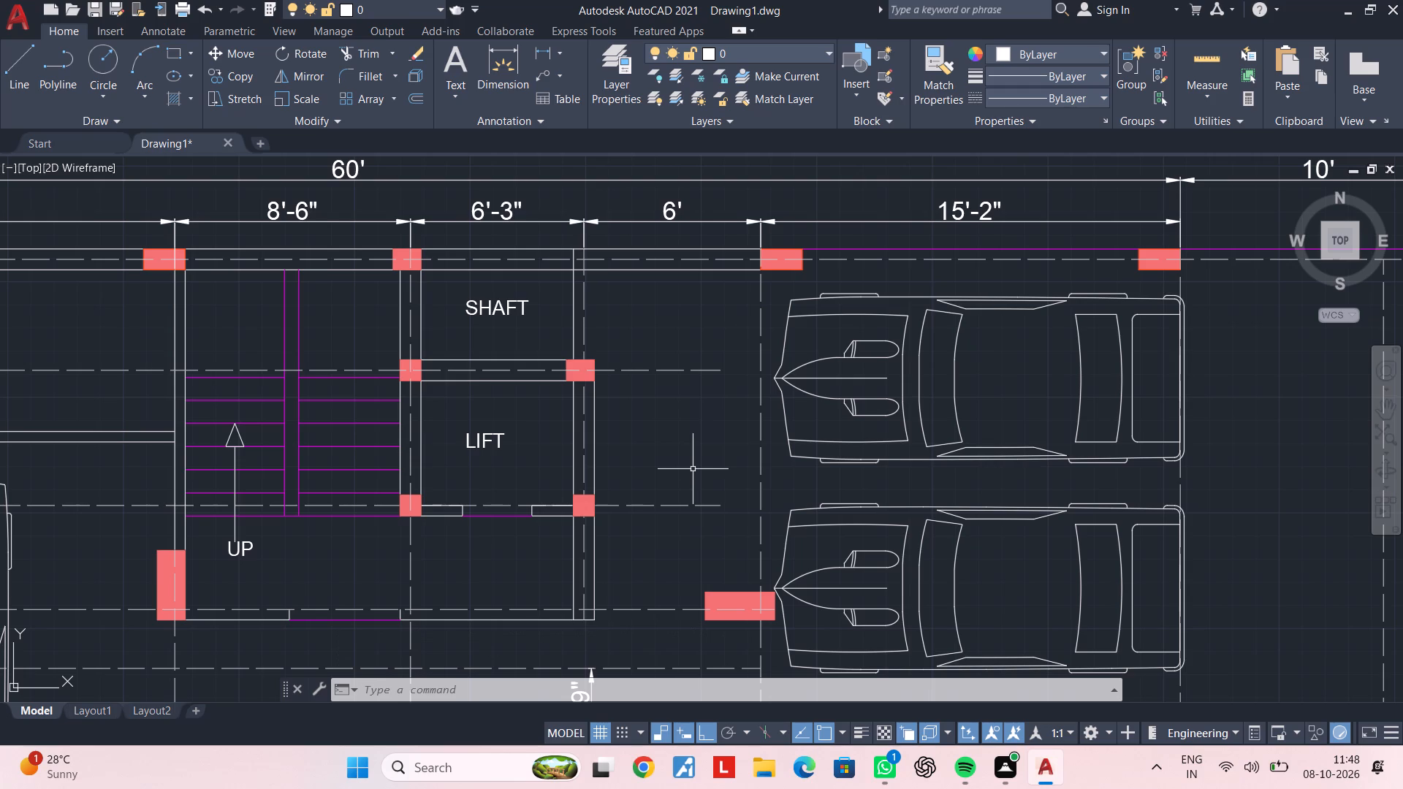
key("Escape")
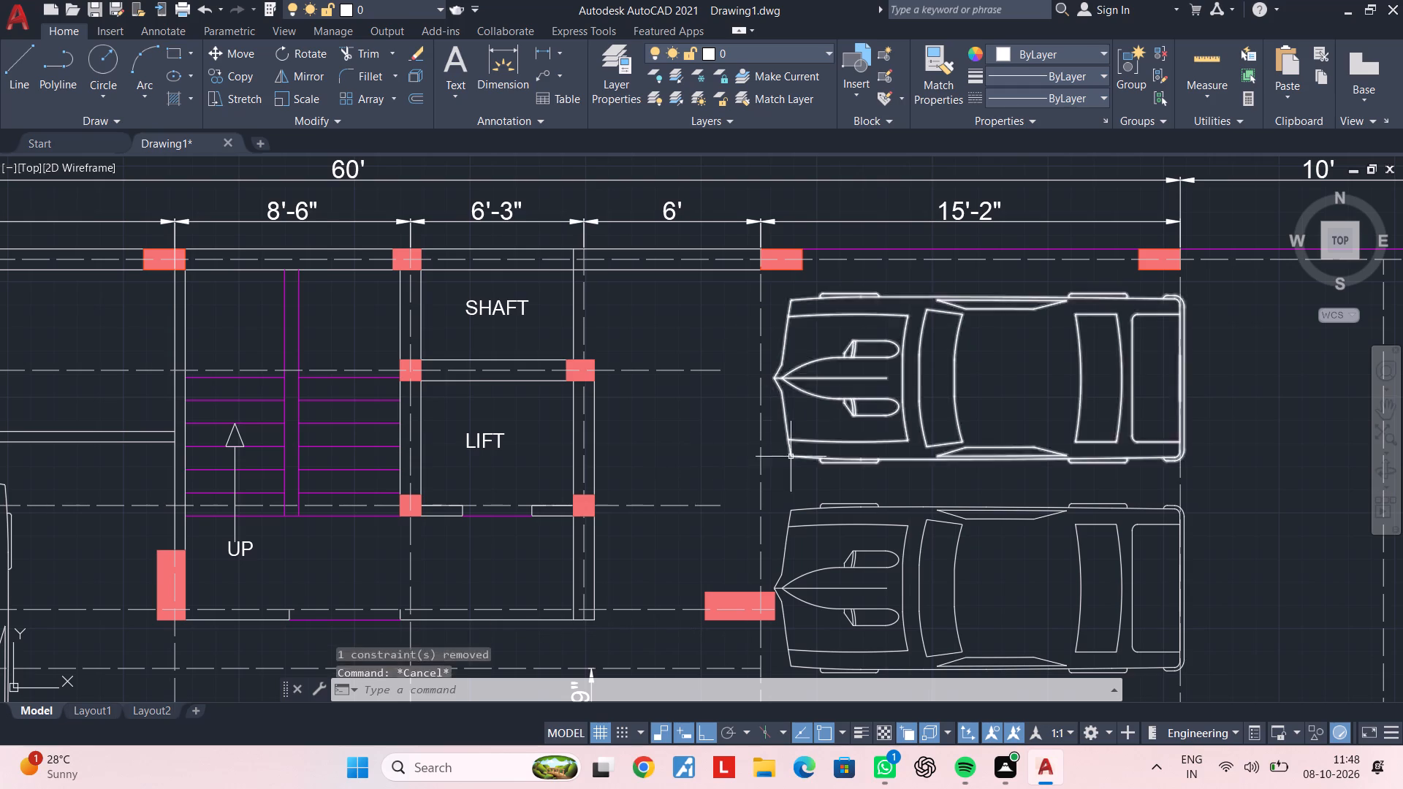
key("Escape")
Review the shortened grid lines and the parking layout around the lift and staircase block.
scroll(784, 500, "down", 2)
middle_click_drag(721, 500, 753, 441)
key("Escape")
scroll(768, 446, "up", 1)
middle_click_drag(807, 430, 826, 344)
key("Escape")
key("Escape")
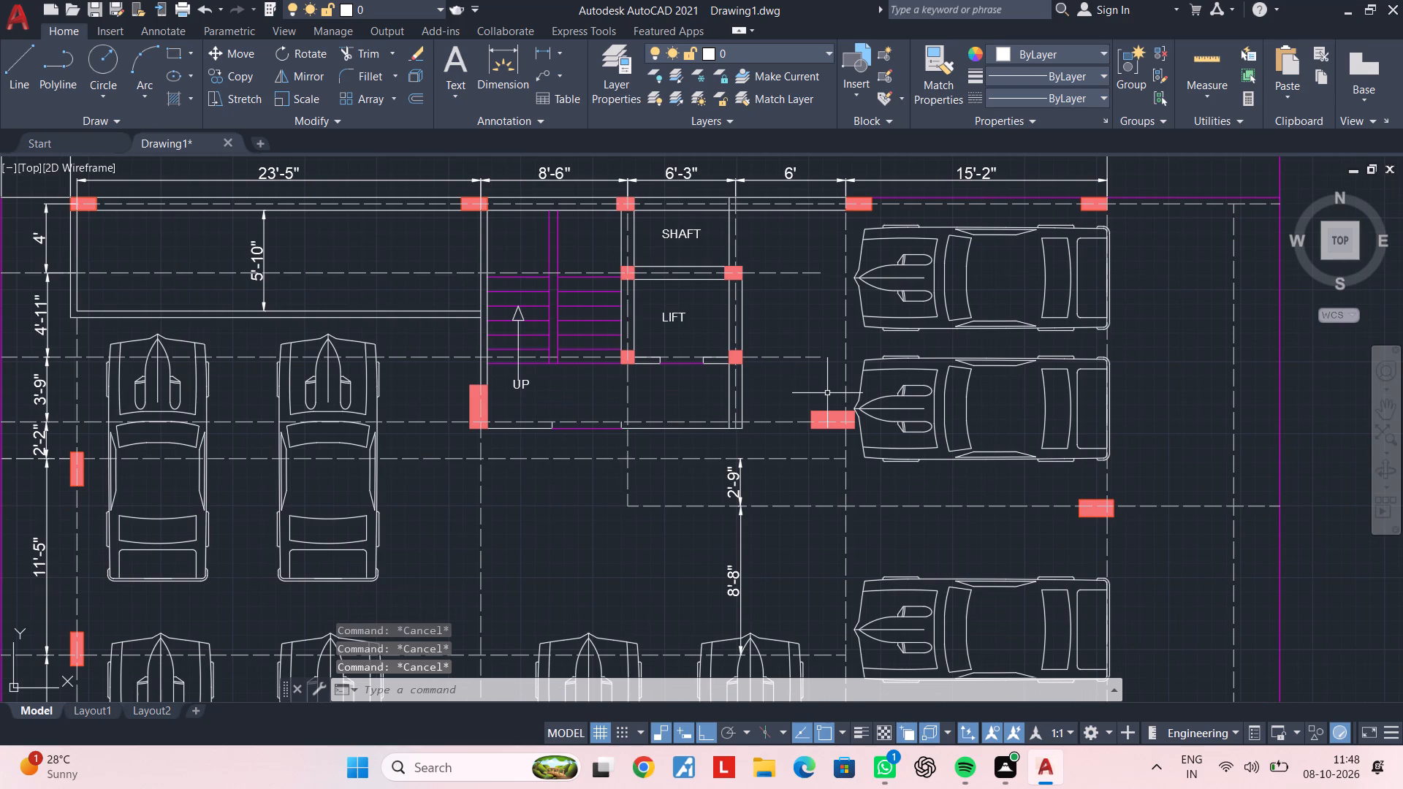
key("Escape")
key("Escape")
key("Escape")
middle_click_drag(846, 441, 833, 323)
key("Escape")
middle_click_drag(696, 423, 785, 414)
middle_click_drag(646, 383, 696, 497)
key("Escape")
key("Escape")
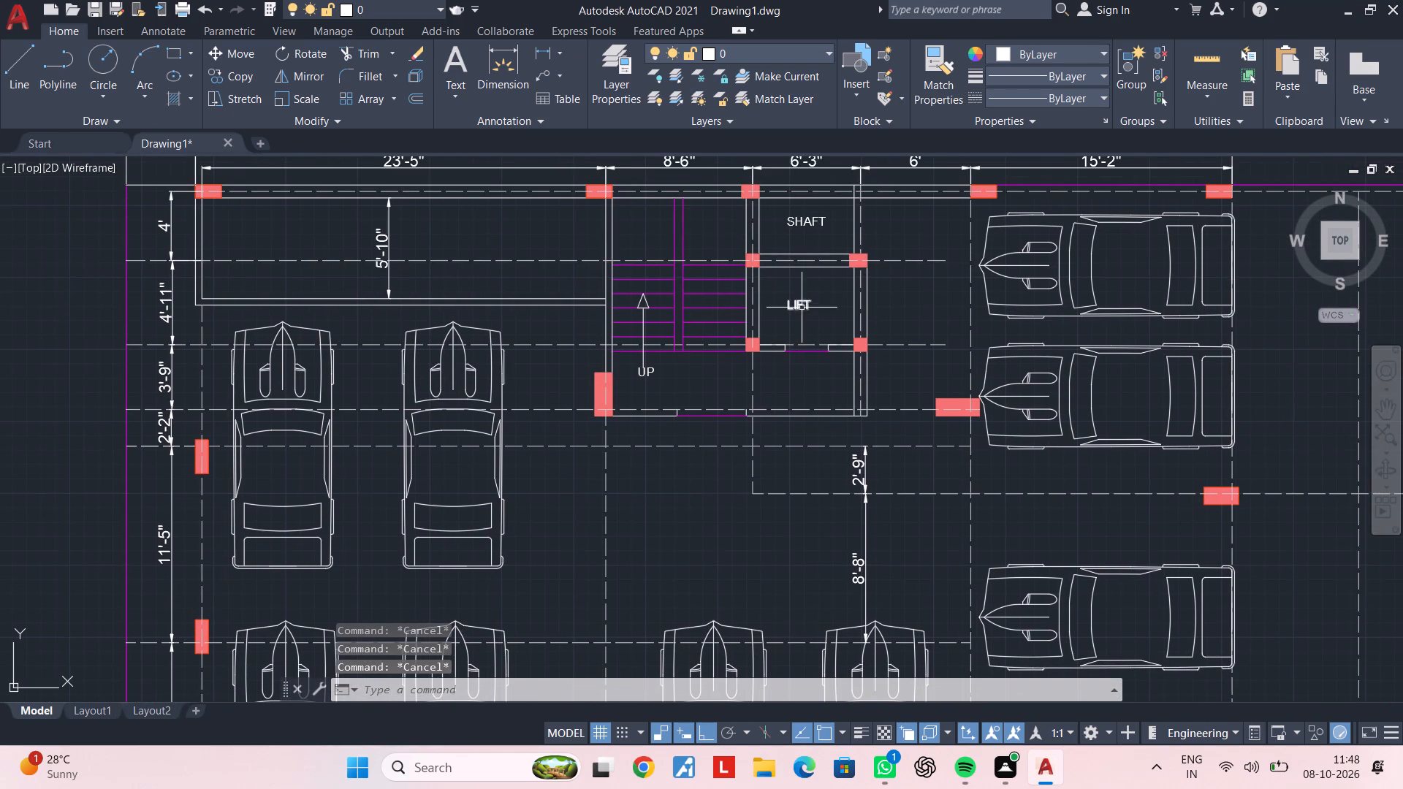
Copy the LIFT label, with Ortho off, into the open area south of the staircase lobby, between the parked cars.
left_click(802, 302)
type("CO")
key("space")
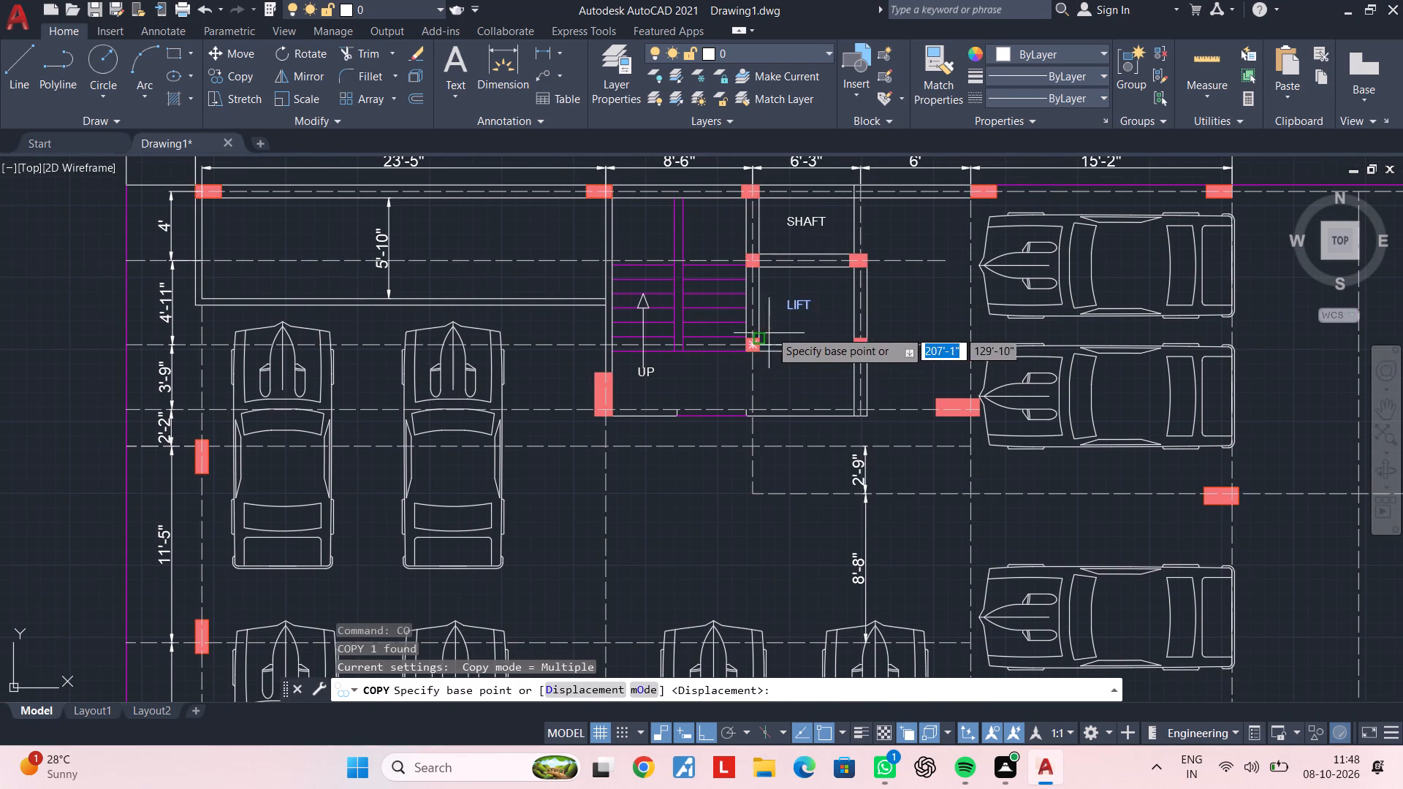
left_click(800, 303)
middle_click_drag(754, 529, 802, 448)
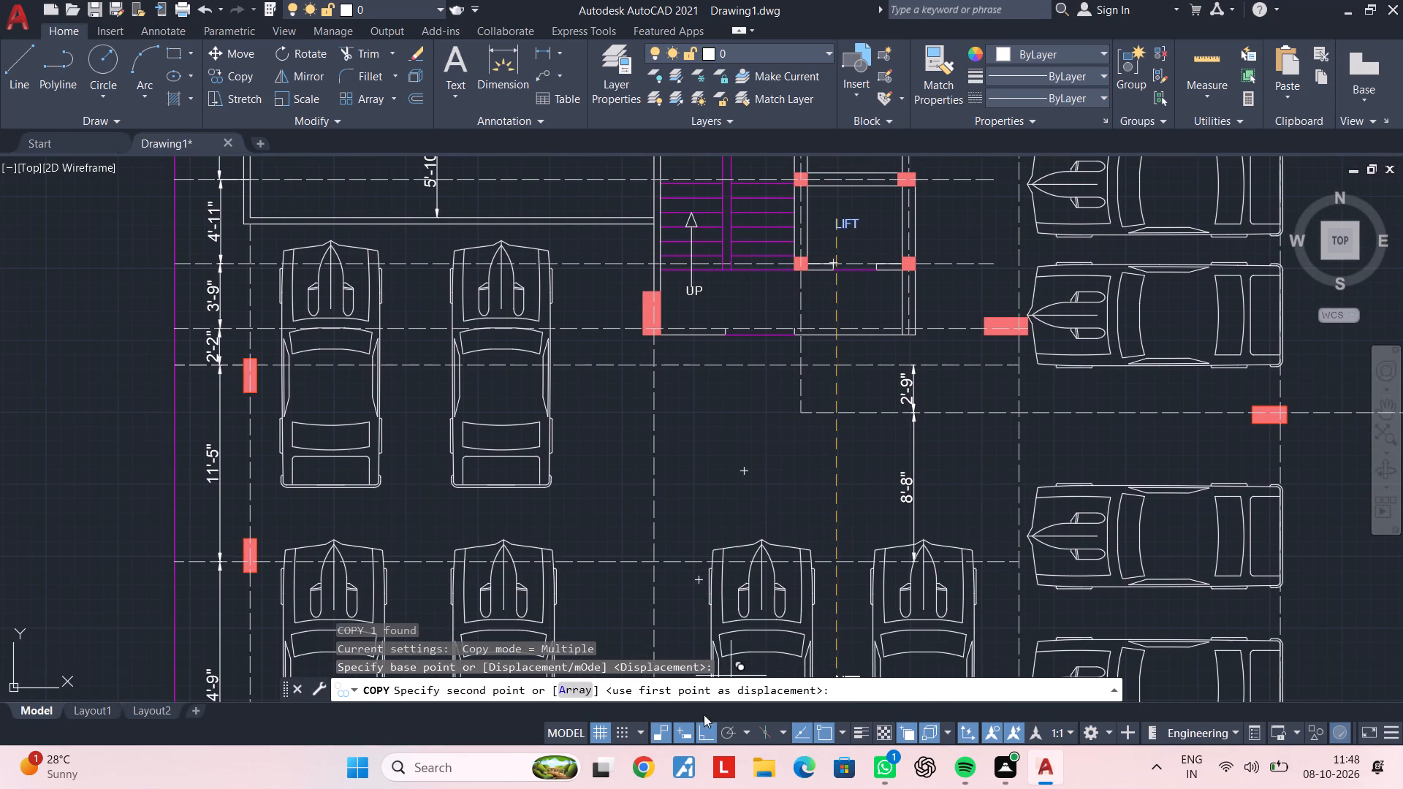
left_click(703, 726)
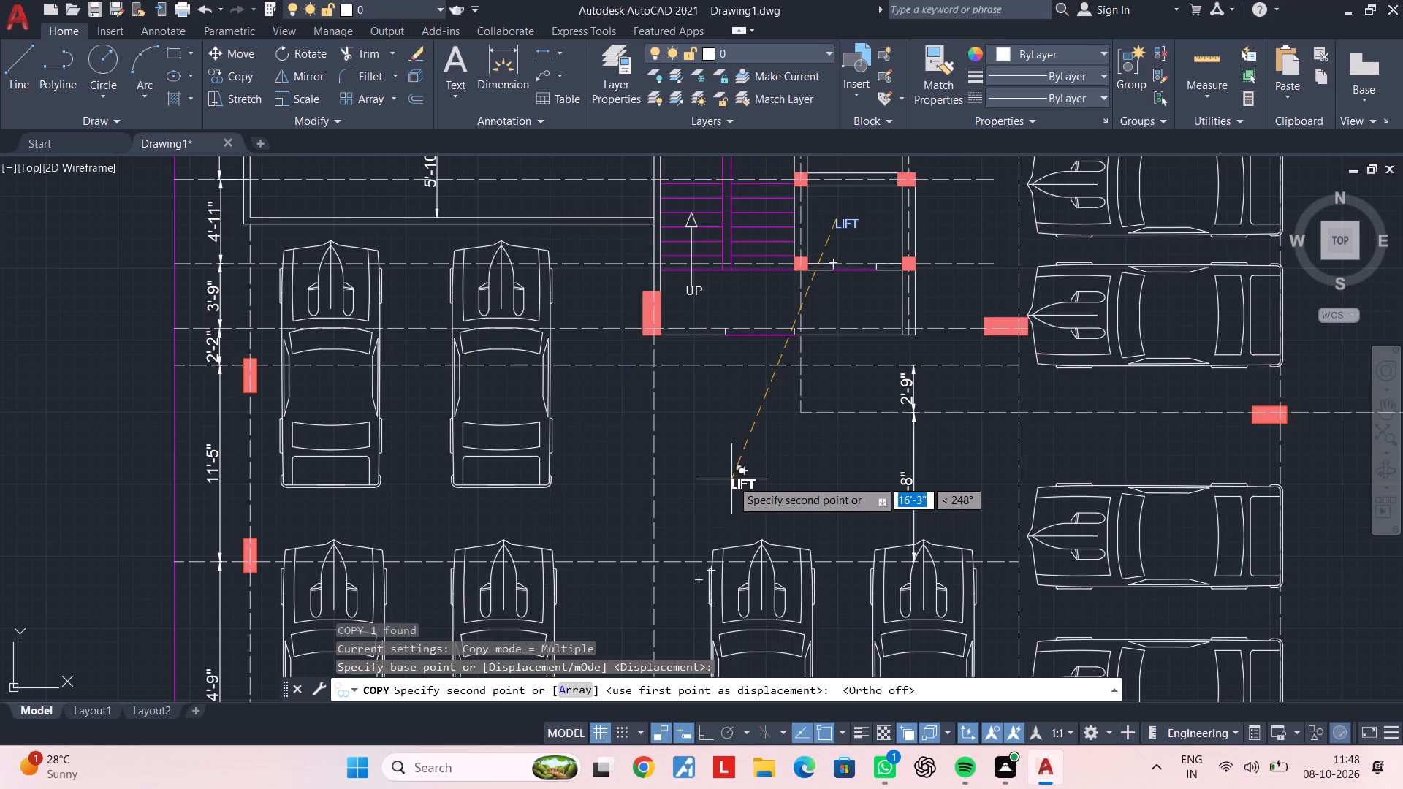
scroll(731, 408, "up", 1)
middle_click_drag(731, 408, 729, 435)
scroll(718, 468, "up", 1)
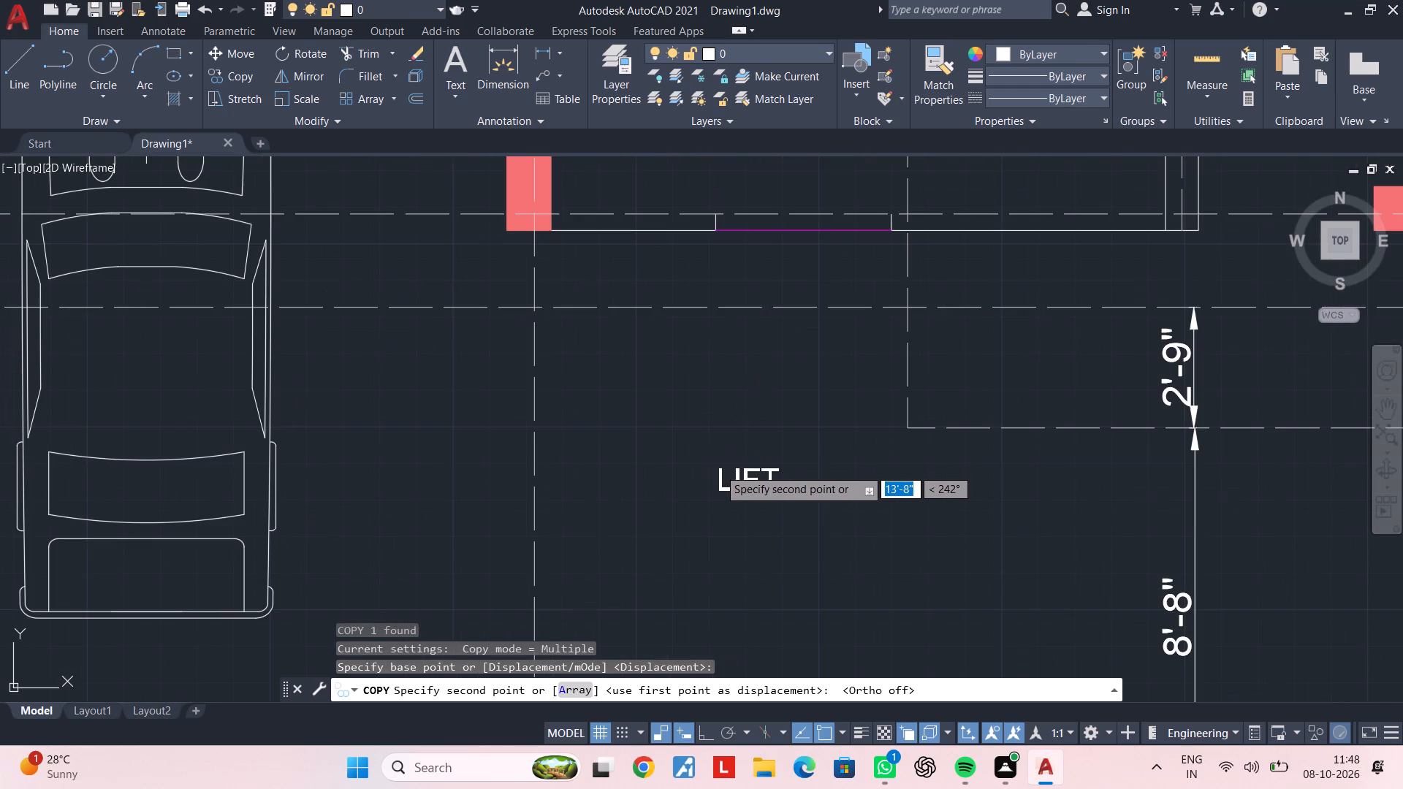
left_click(716, 450)
key("Escape")
key("Escape")
Replace the copied LIFT label's text with LVL - 1'-6" and widen its text frame to fit one line.
double_click(739, 467)
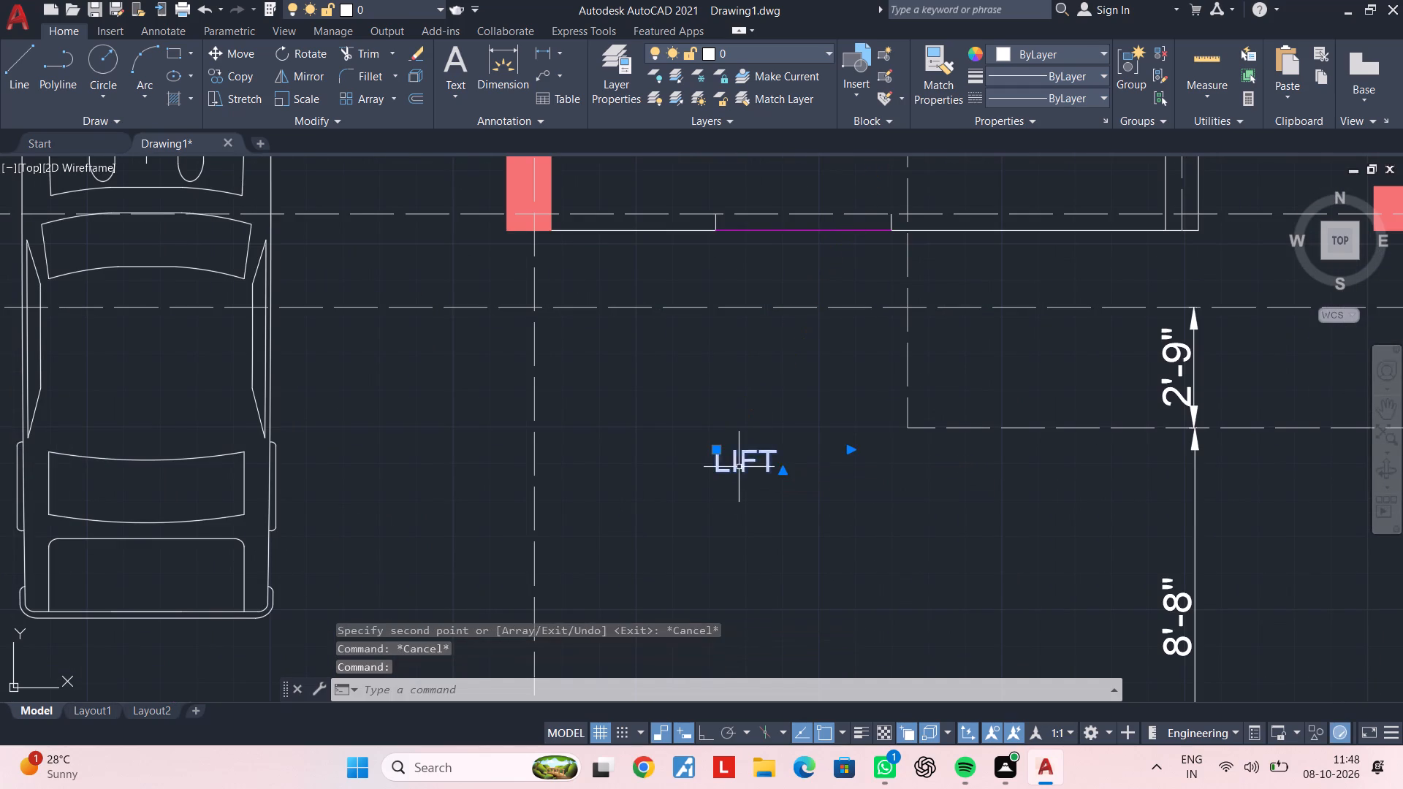
scroll(756, 467, "up", 2)
left_click_drag(837, 454, 569, 474)
key("BackSpace")
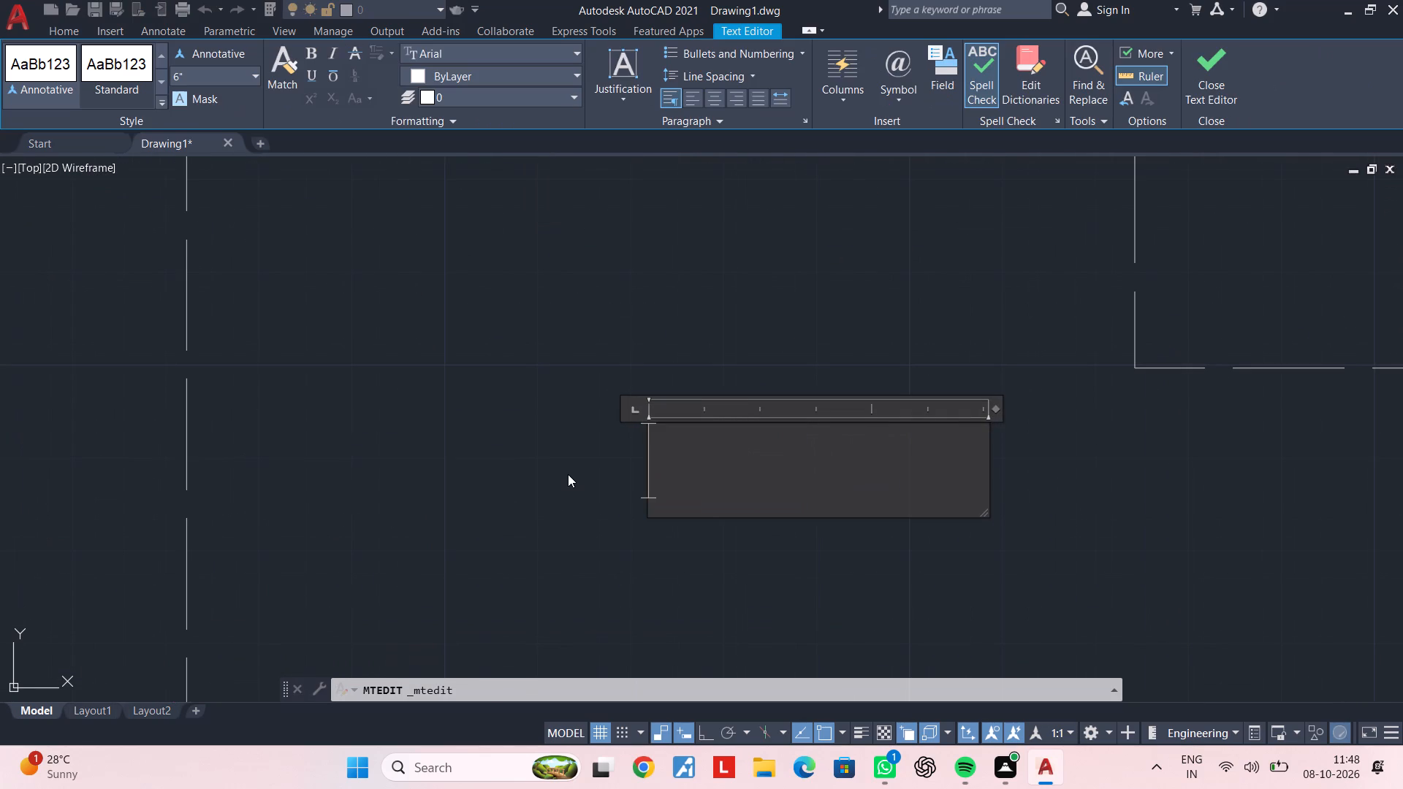
type("LVL")
key("space")
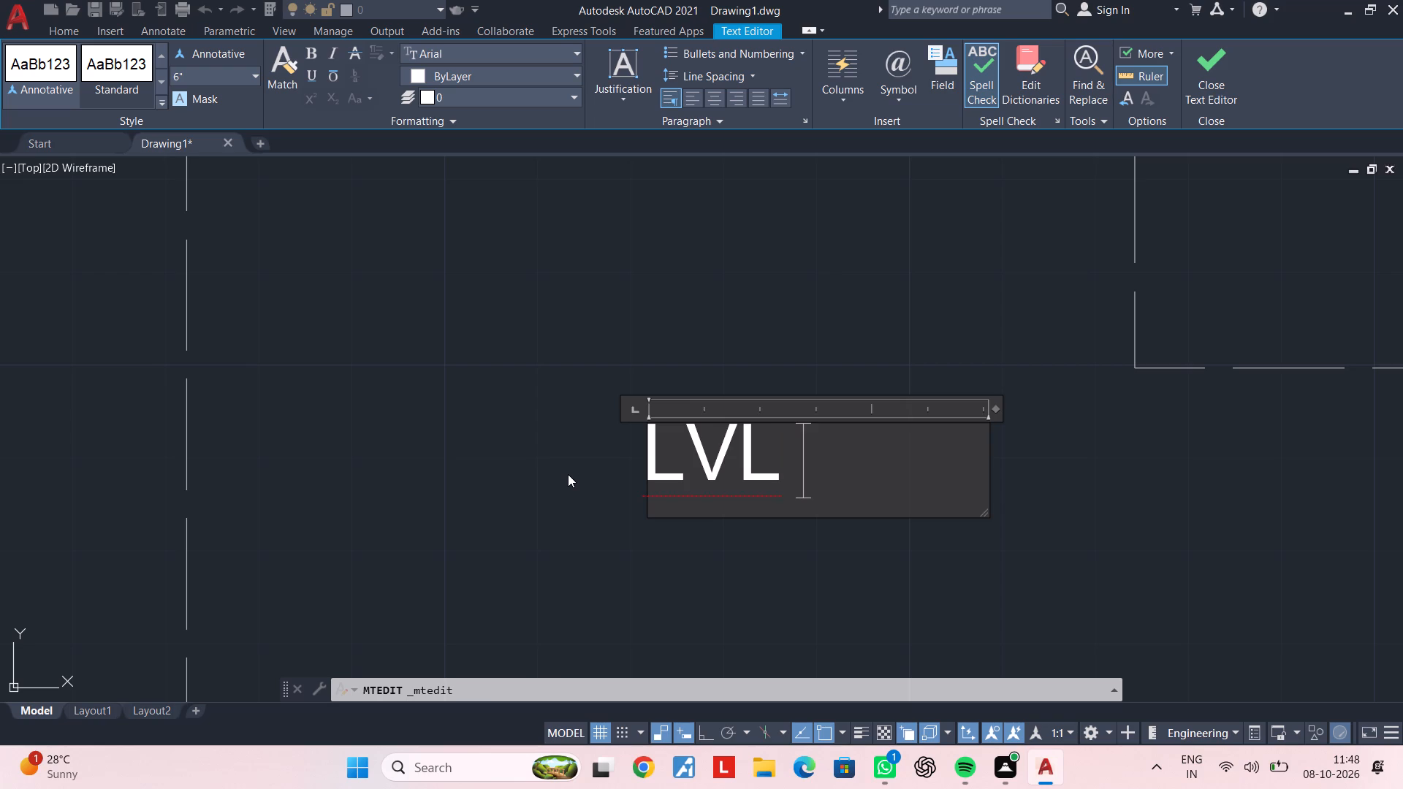
type("-")
key("space")
type("1'-6\"")
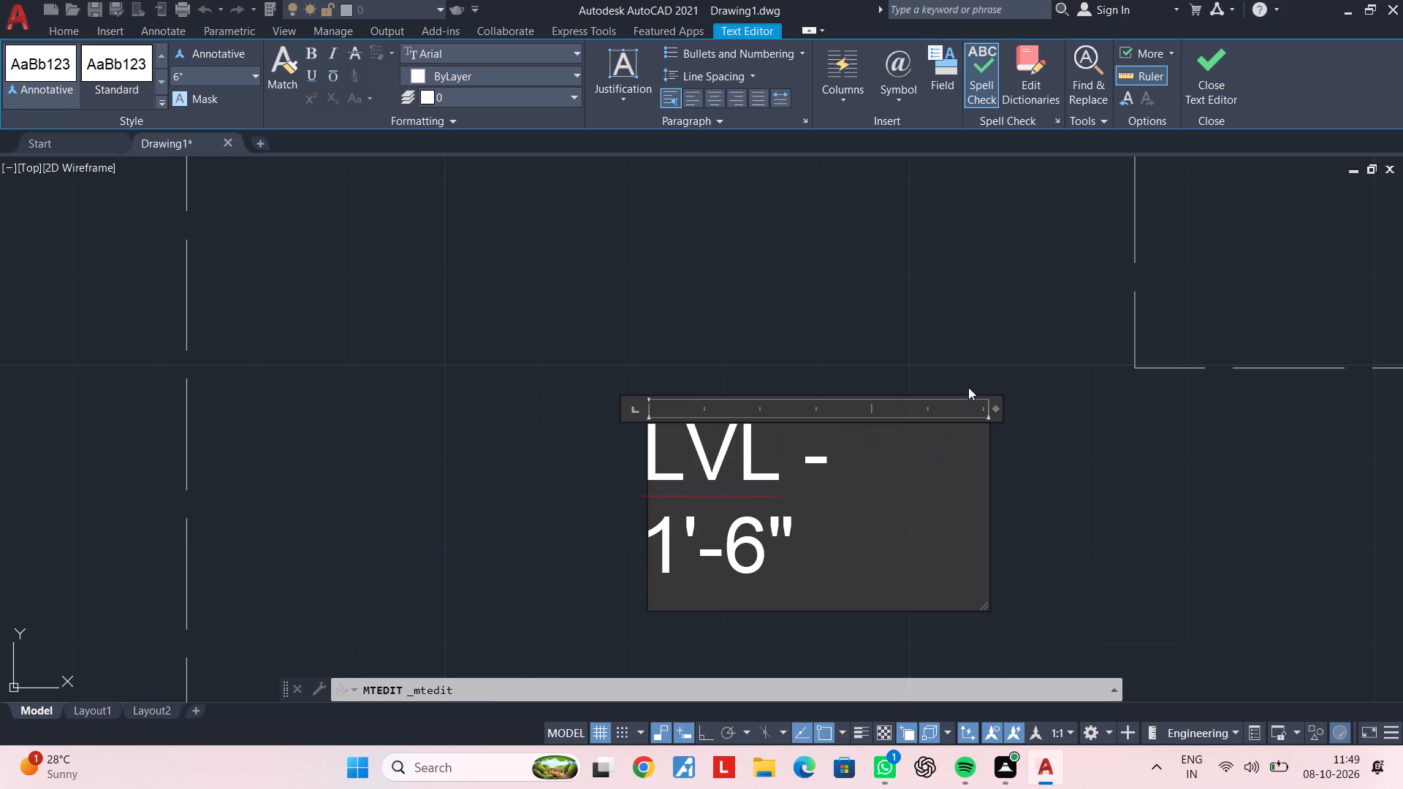
left_click_drag(995, 408, 1099, 408)
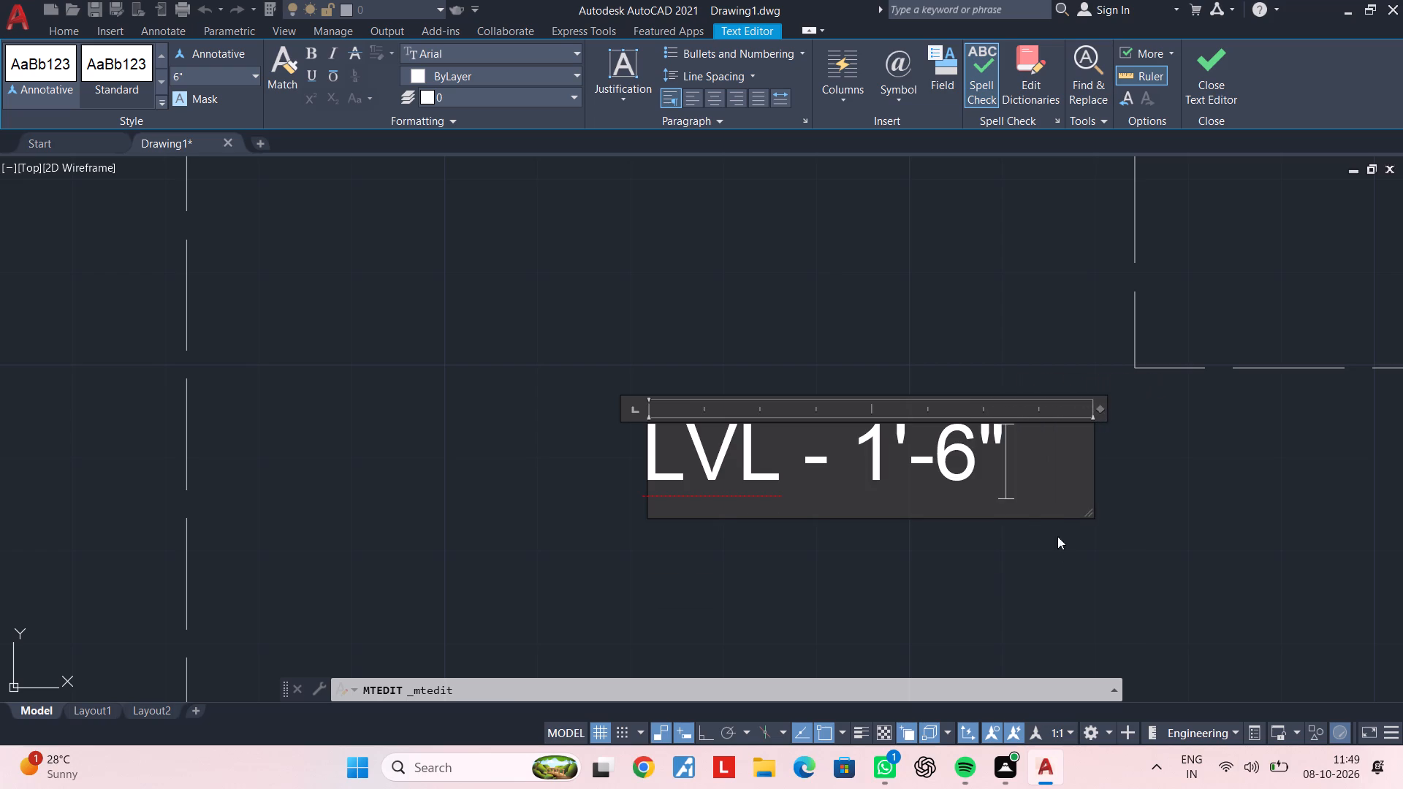
left_click(1024, 573)
scroll(1033, 570, "down", 3)
middle_click_drag(1054, 554, 699, 541)
middle_click_drag(680, 576, 765, 465)
key("Escape")
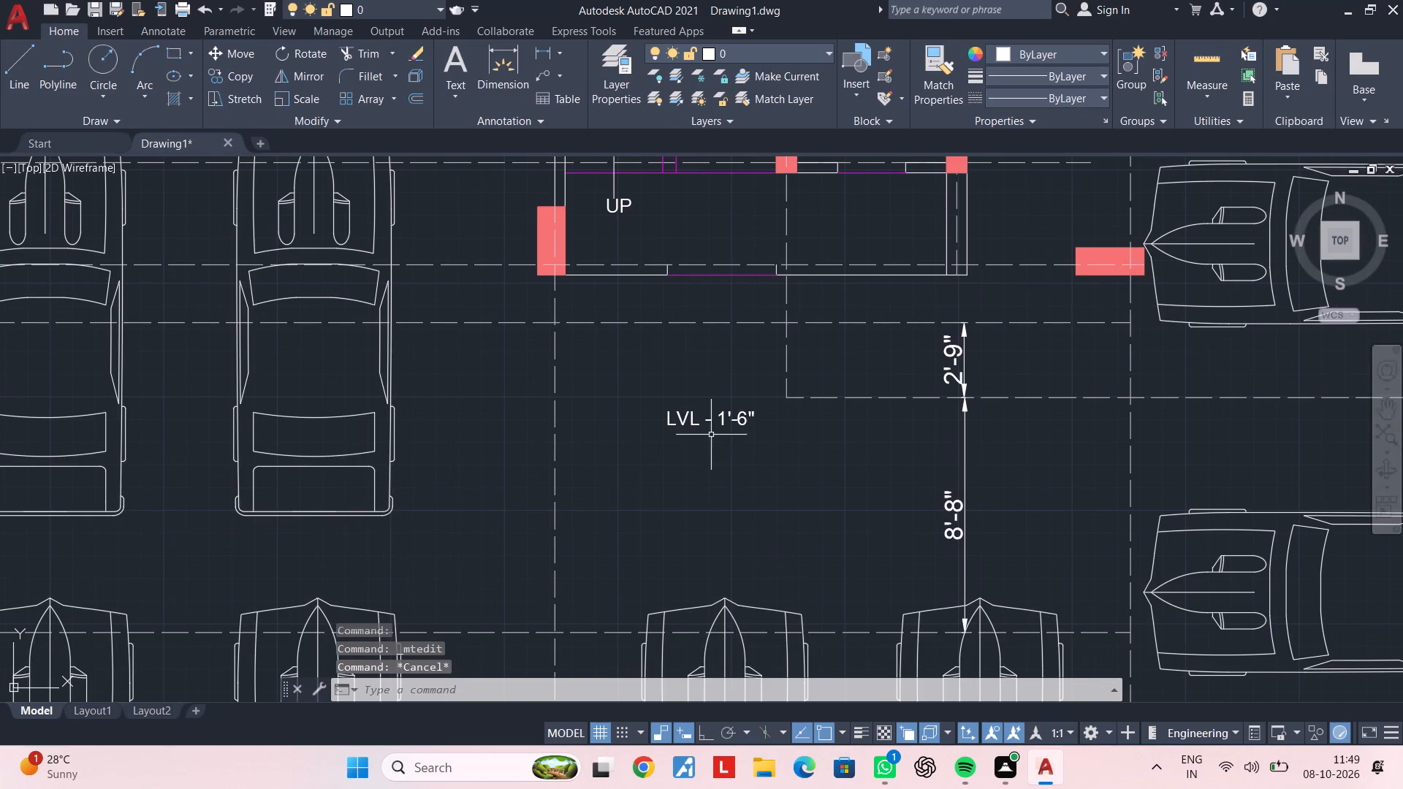
key("Escape")
Set the text height of the LVL - 1'-6" note to 1'.
left_click(688, 420)
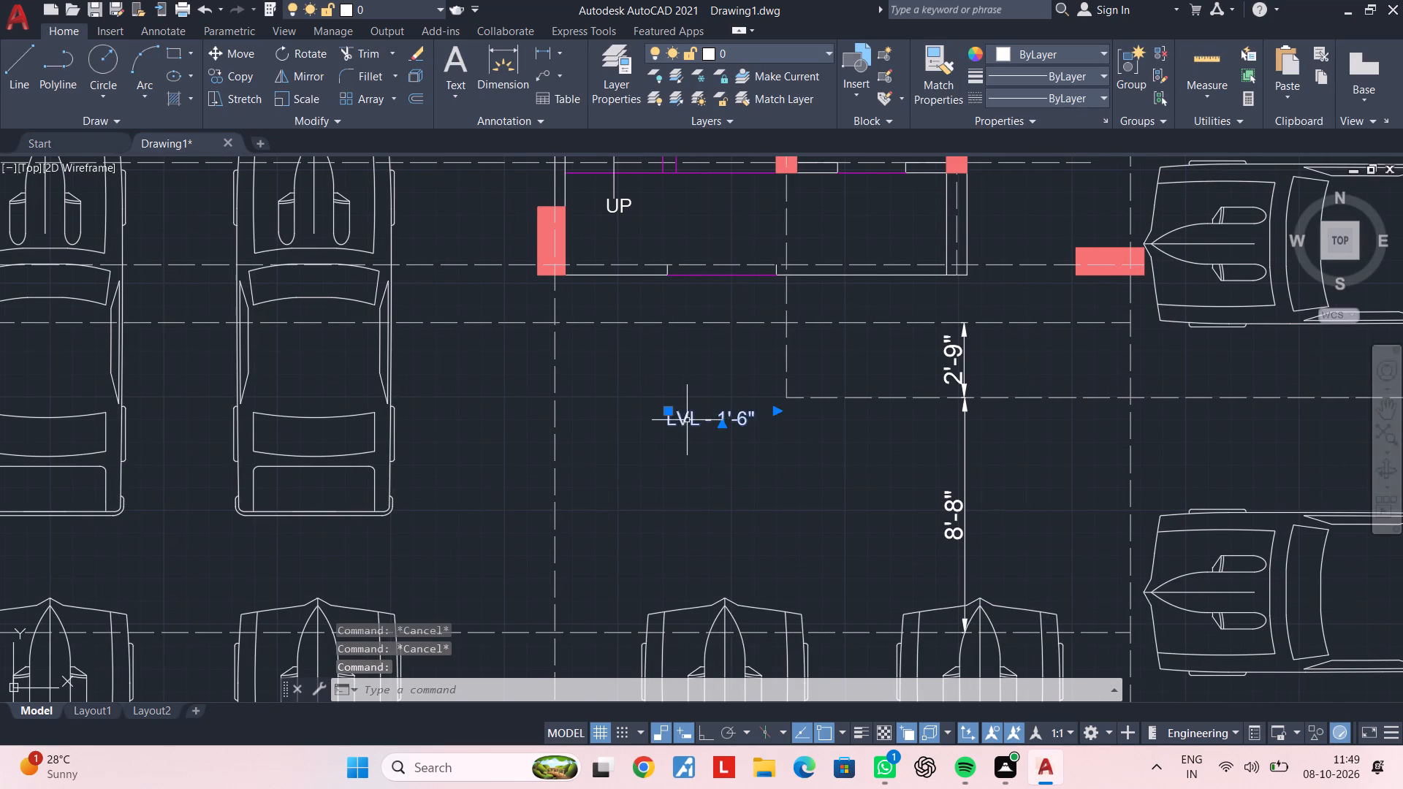
right_click(675, 416)
left_click(762, 716)
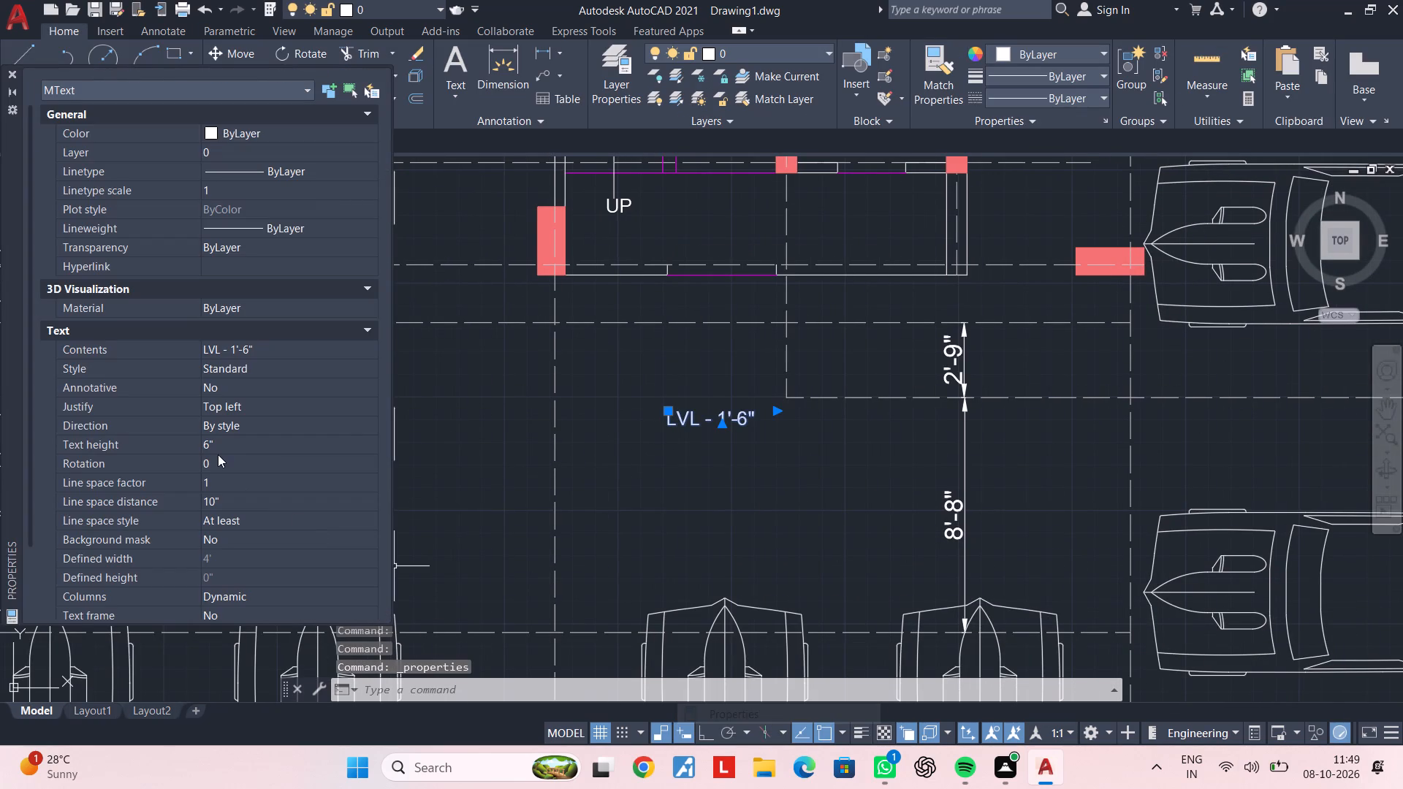
left_click_drag(224, 442, 110, 430)
key("BackSpace")
type("1'")
key("Return")
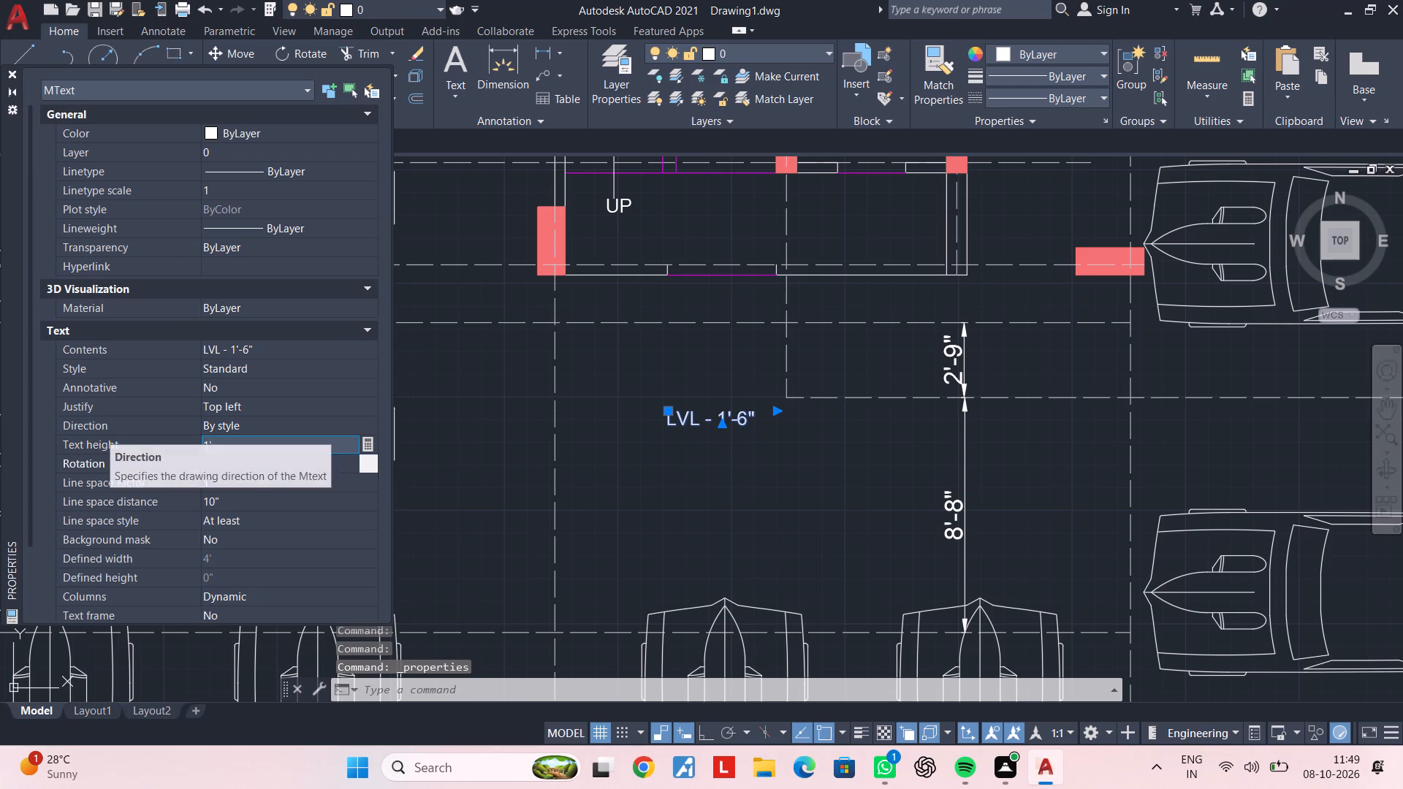
left_click(8, 73)
key("Escape")
key("Escape")
Widen the text frame of the enlarged level note so it fits on a single line.
double_click(713, 480)
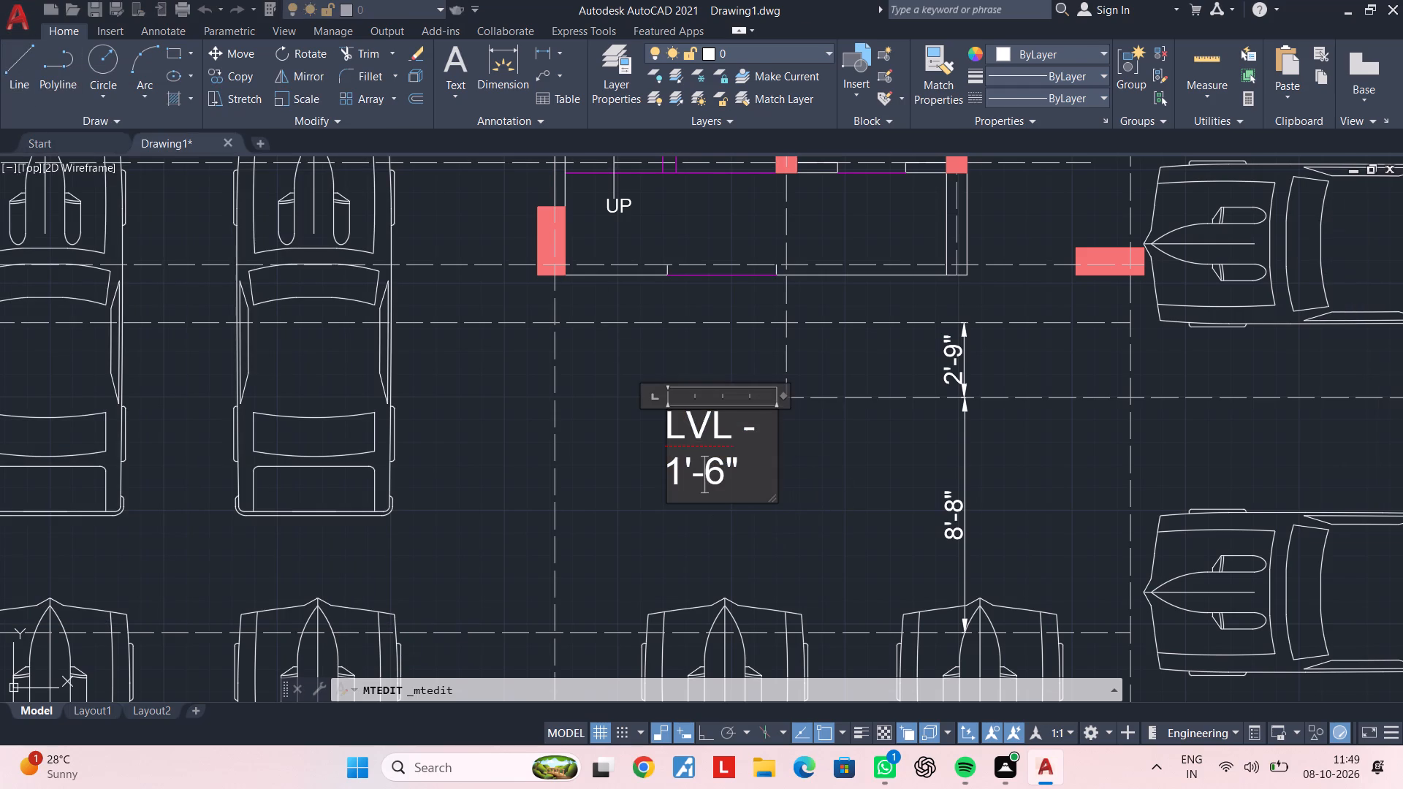
left_click_drag(780, 396, 858, 384)
left_click(807, 487)
key("Escape")
Move the level note slightly west within the open area south of the staircase block.
left_click(821, 433)
type("M")
key("space")
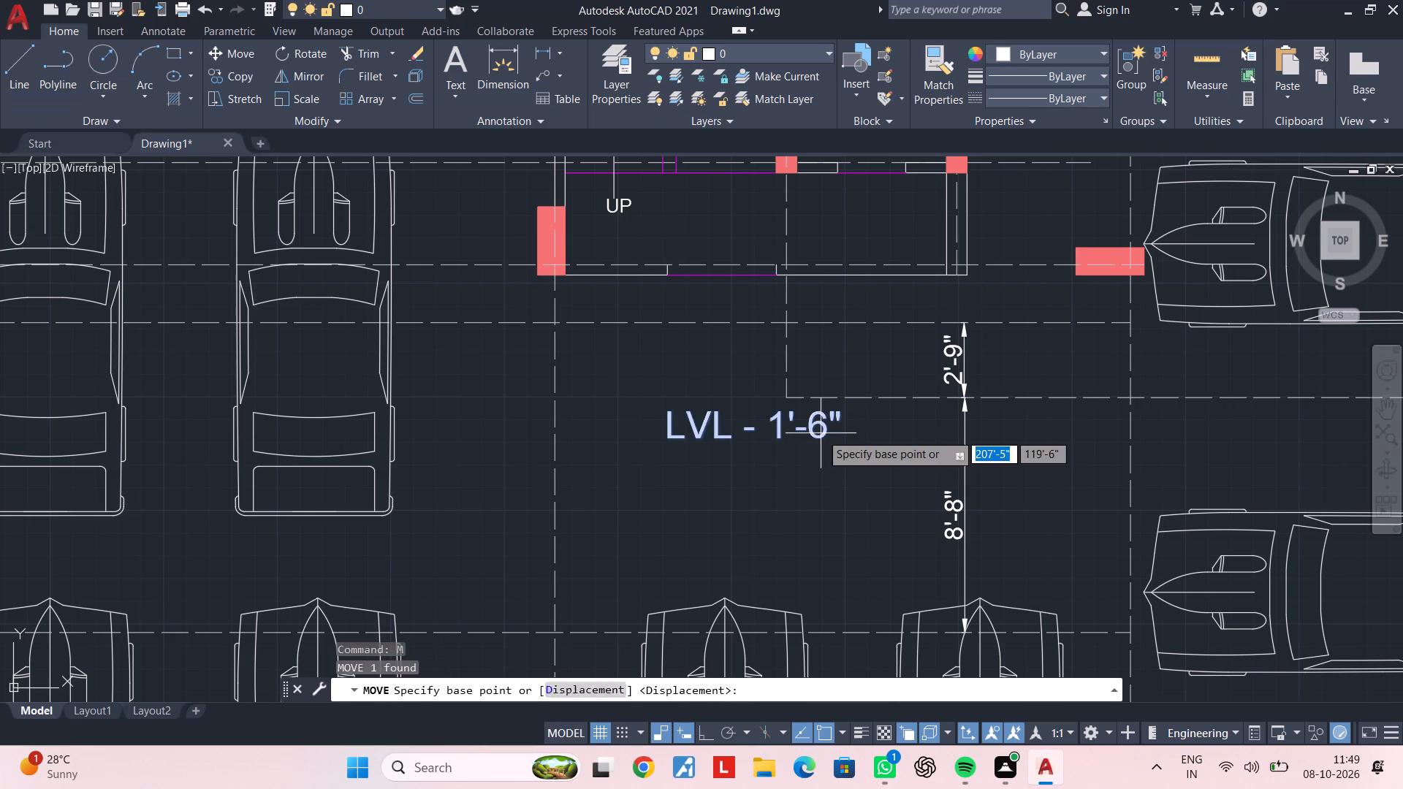
left_click(821, 433)
left_click(777, 434)
scroll(777, 447, "down", 2)
middle_click_drag(783, 450, 808, 421)
key("Escape")
middle_click_drag(772, 424, 858, 416)
key("Escape")
key("Escape")
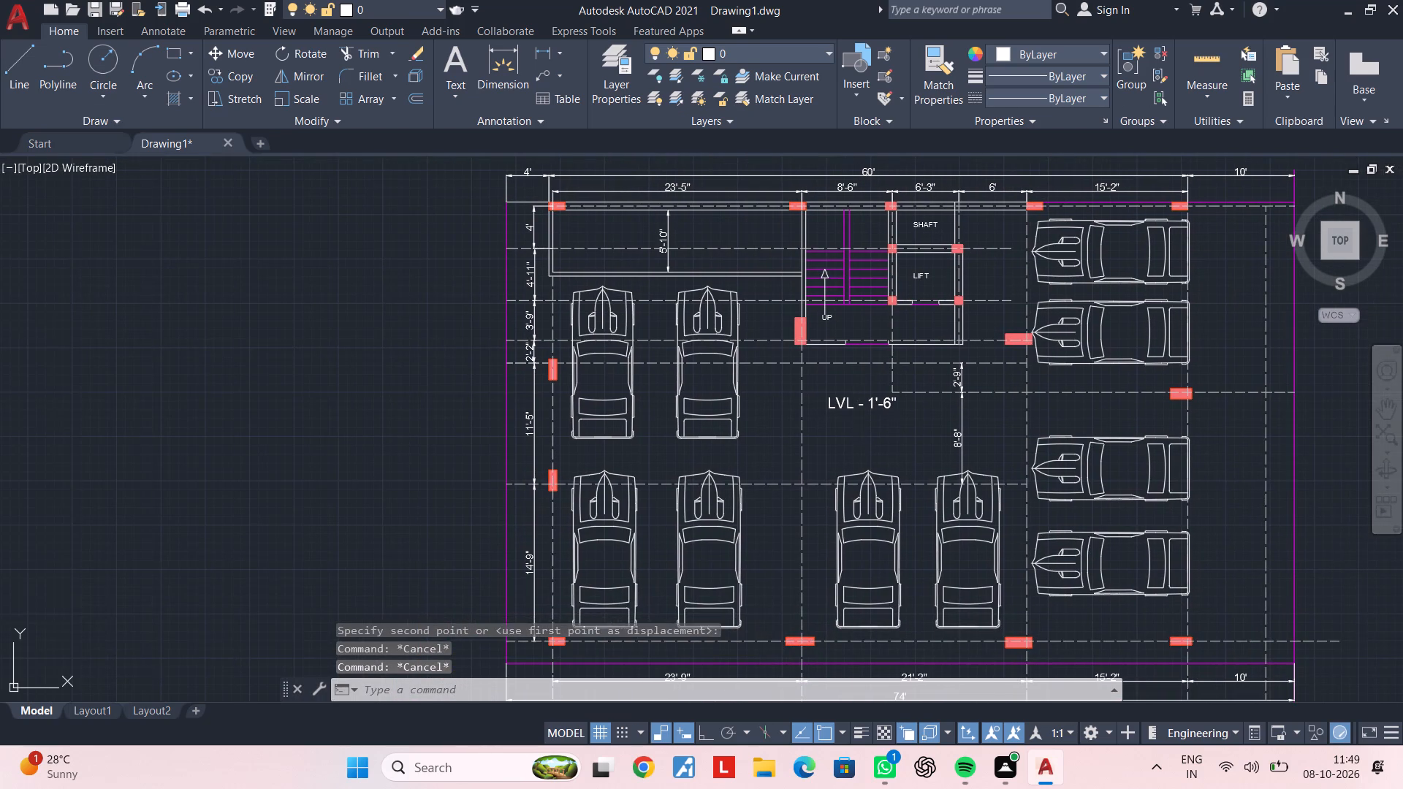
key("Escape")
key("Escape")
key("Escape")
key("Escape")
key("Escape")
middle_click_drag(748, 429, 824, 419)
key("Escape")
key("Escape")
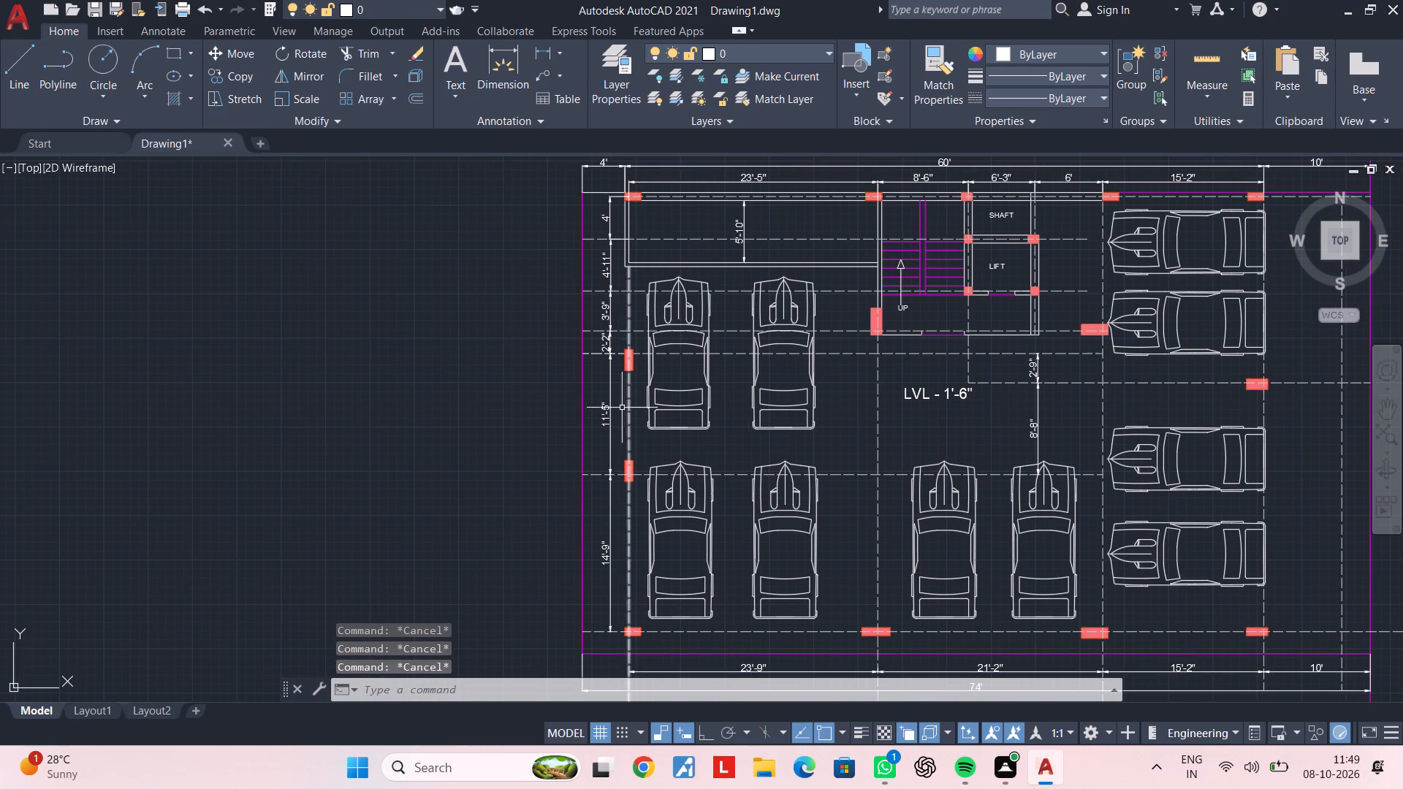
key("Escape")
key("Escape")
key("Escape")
Add a vertical linear dimension along the full west boundary, from its north end to the southwest corner, placed outside the boundary.
middle_click_drag(620, 403, 661, 399)
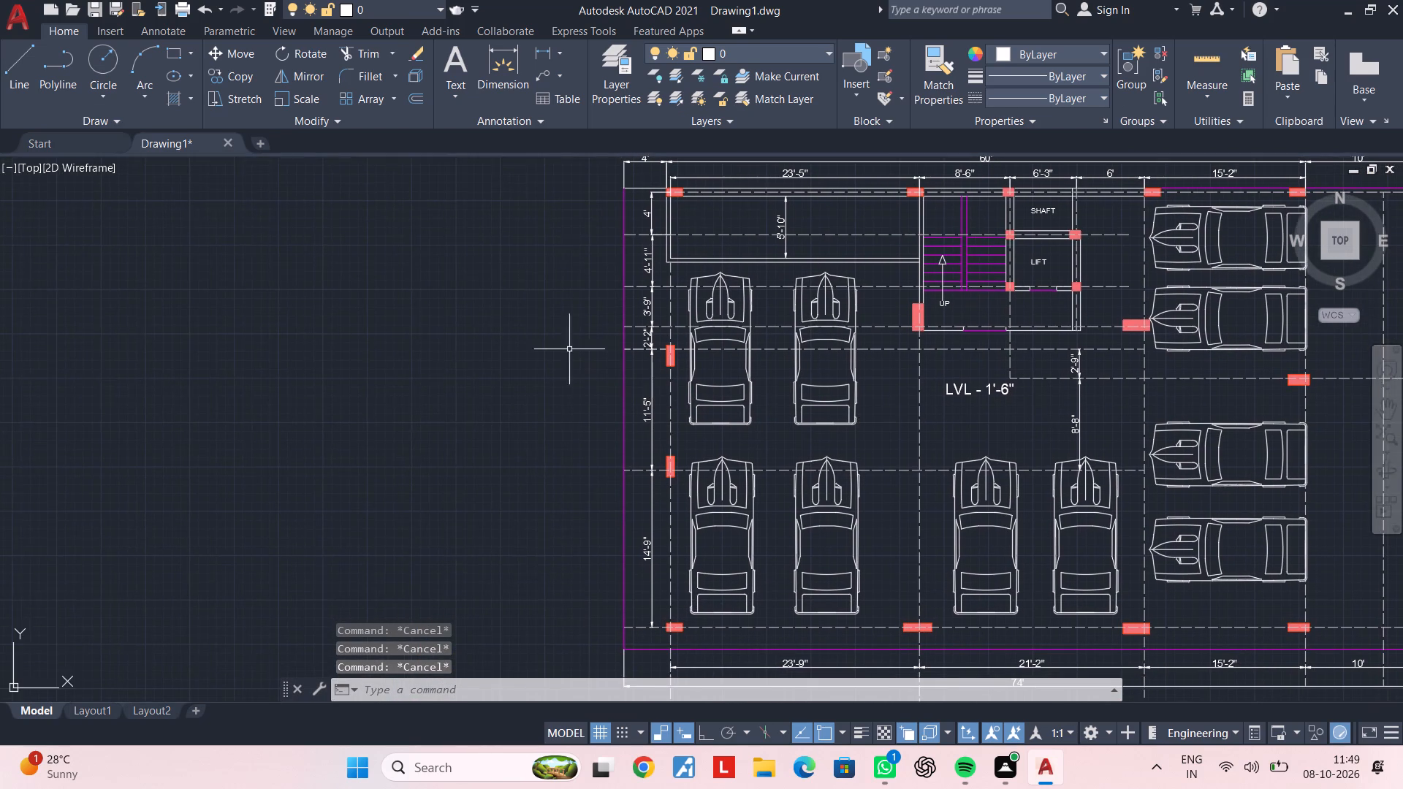
middle_click_drag(569, 349, 568, 397)
key("Escape")
left_click(545, 54)
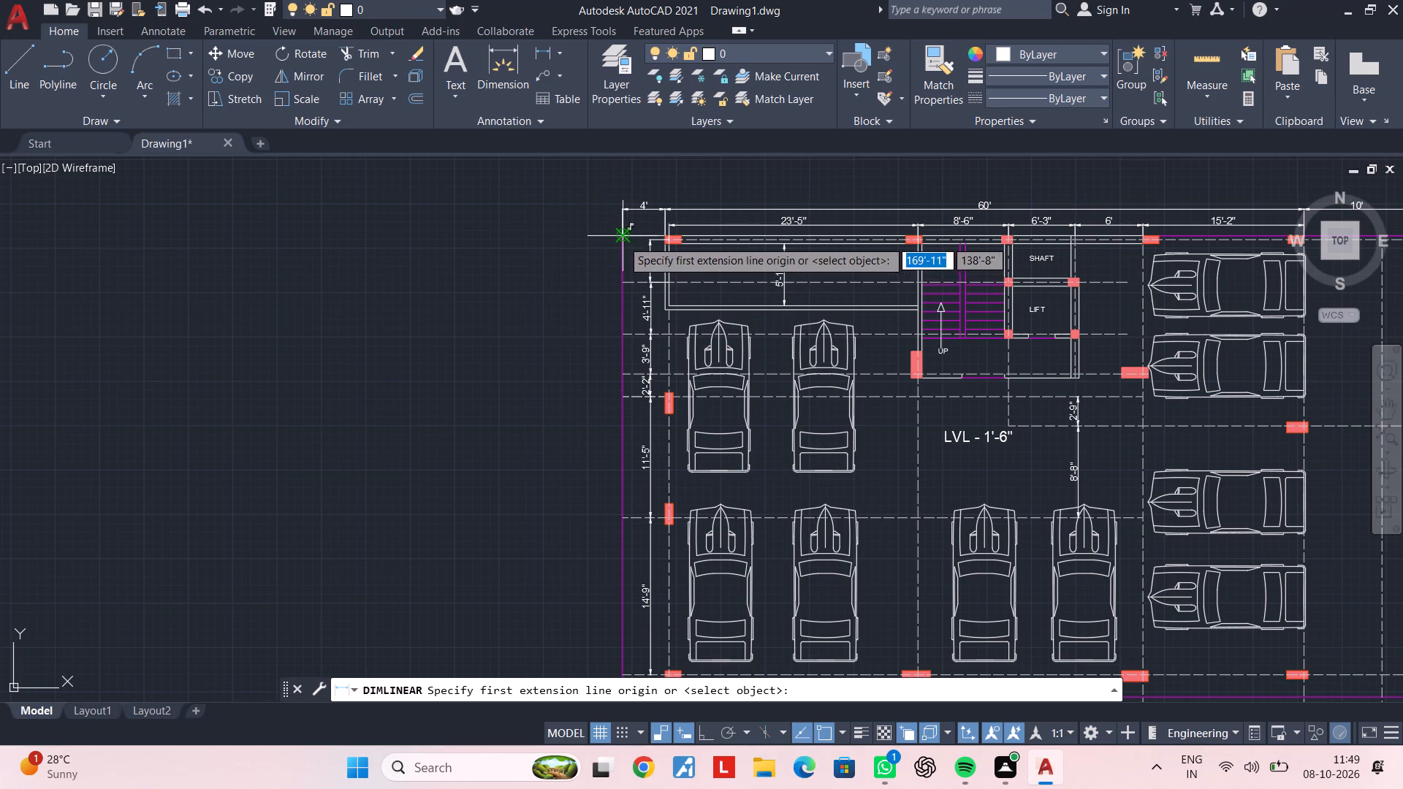
left_click(622, 240)
scroll(623, 354, "down", 1)
middle_click_drag(623, 354, 623, 140)
left_click(624, 352)
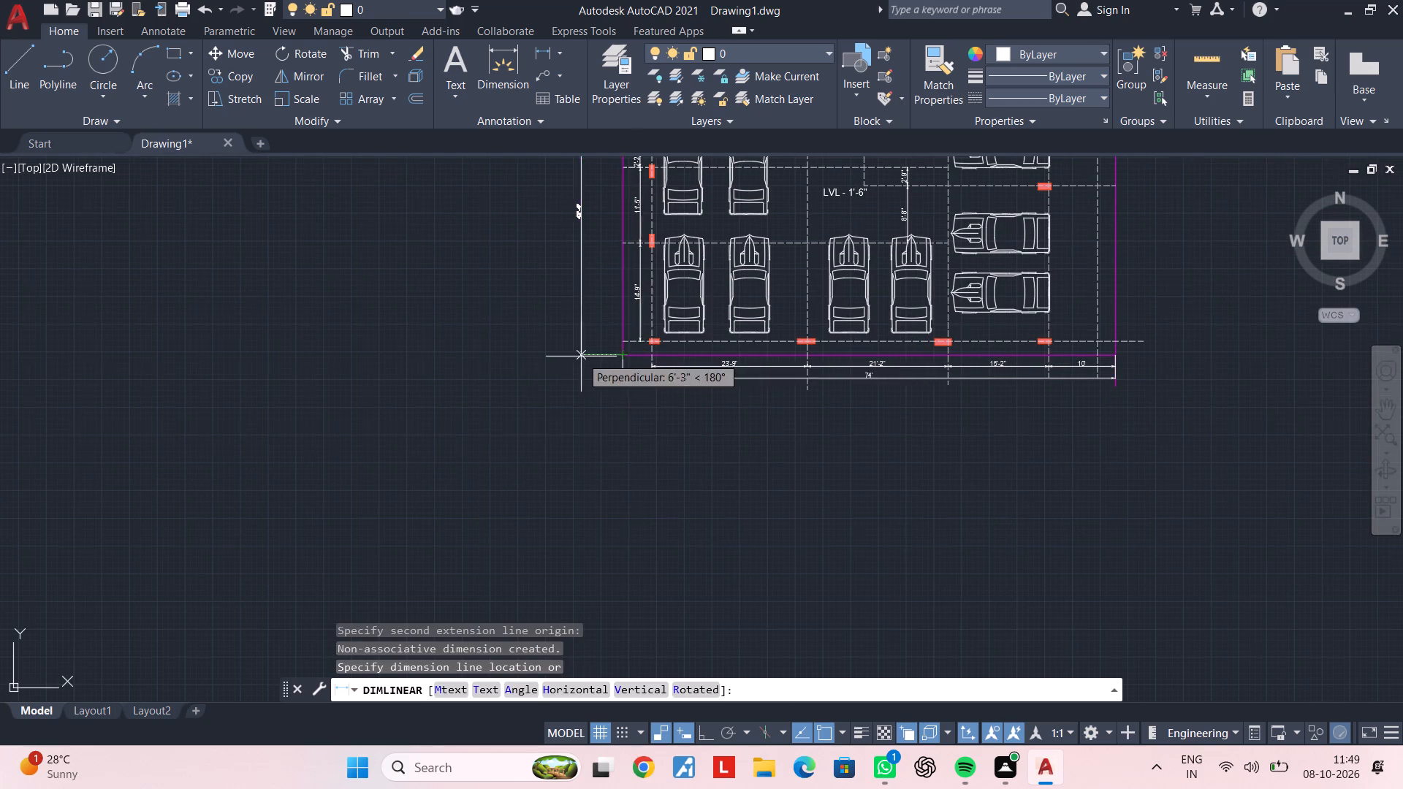
middle_click_drag(585, 370, 599, 438)
scroll(622, 387, "up", 2)
middle_click_drag(630, 298, 634, 427)
left_click(634, 393)
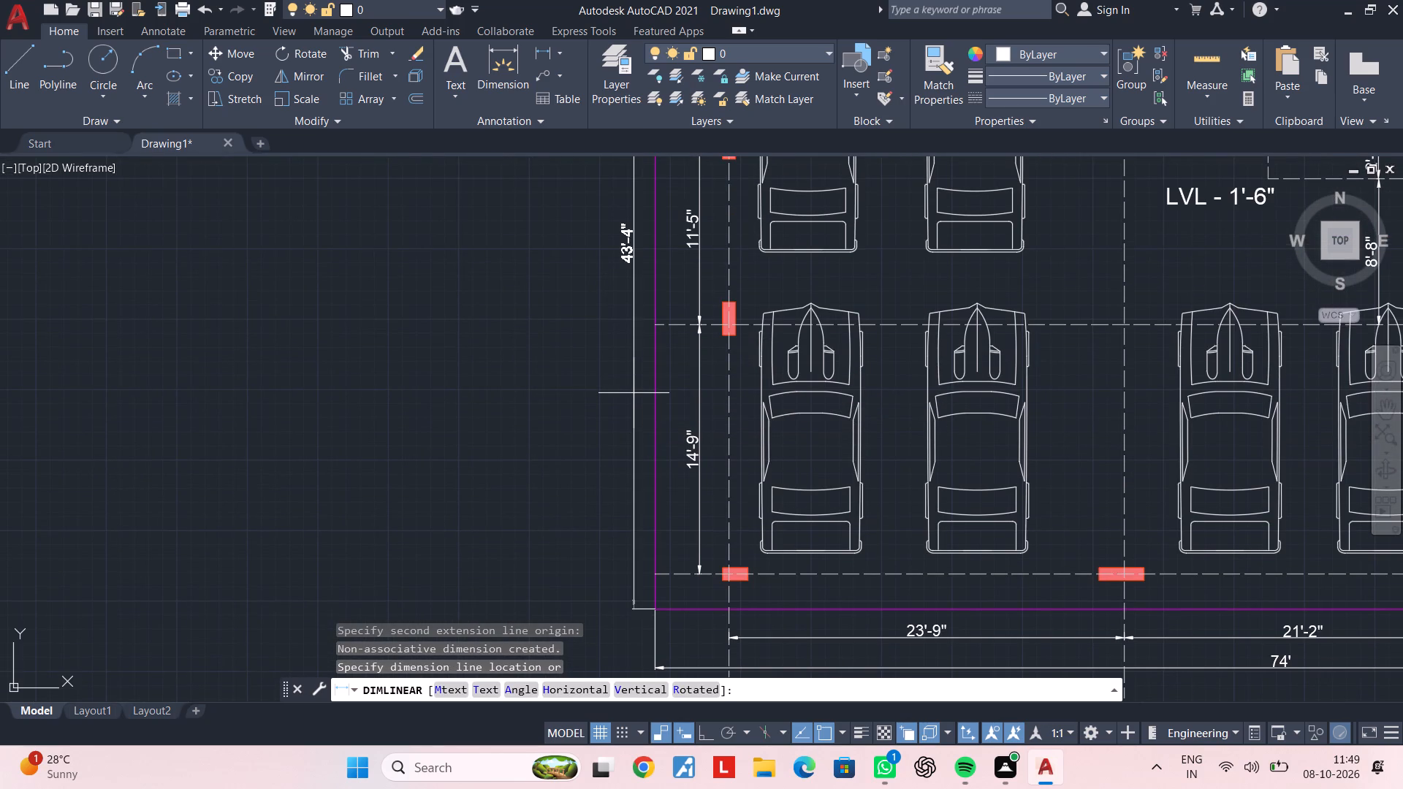
Dimension the east boundary vertically from the north grid line to the dashed grid line between the eastern cars, placed outside the boundary.
scroll(634, 403, "down", 1)
middle_click_drag(634, 403, 623, 407)
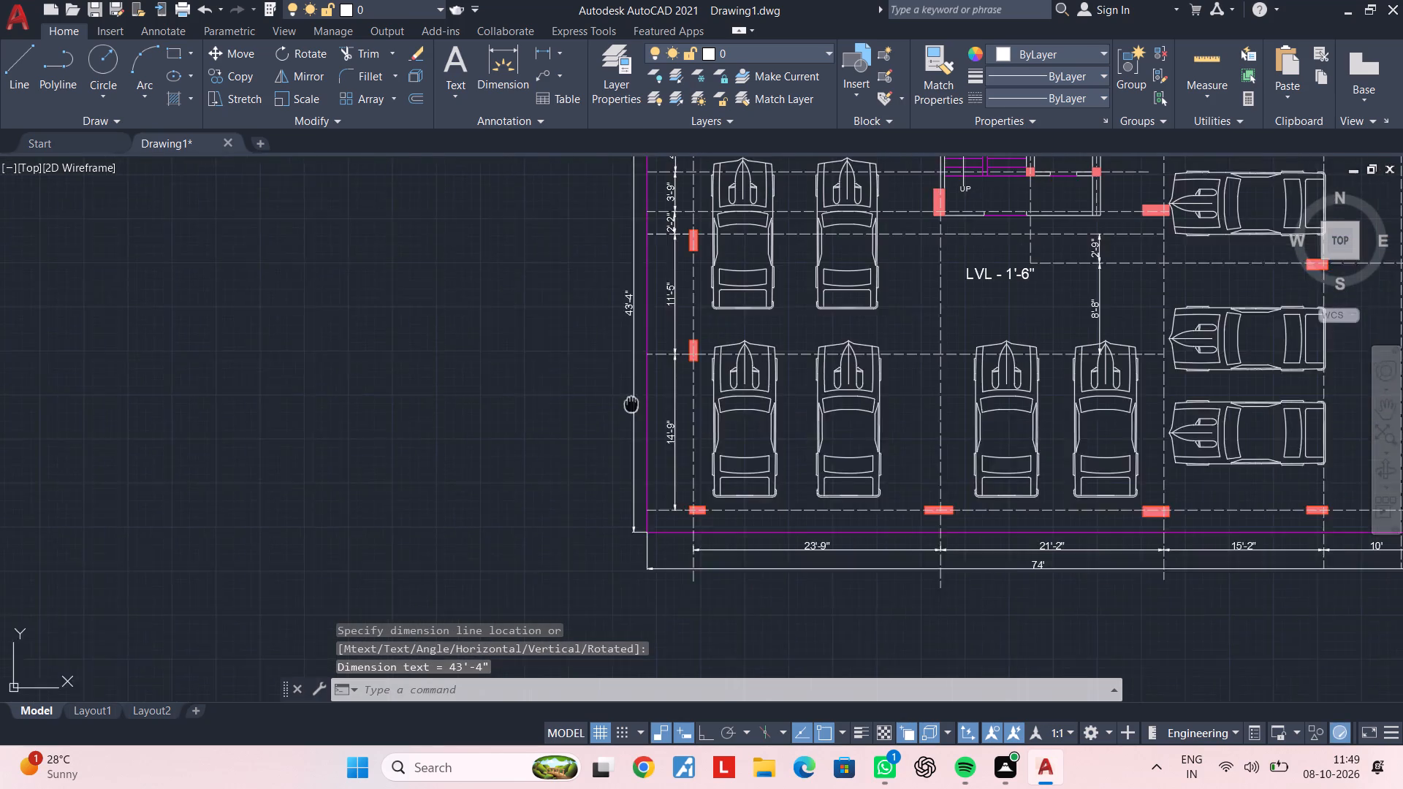
middle_click_drag(623, 407, 427, 423)
middle_click_drag(870, 426, 582, 460)
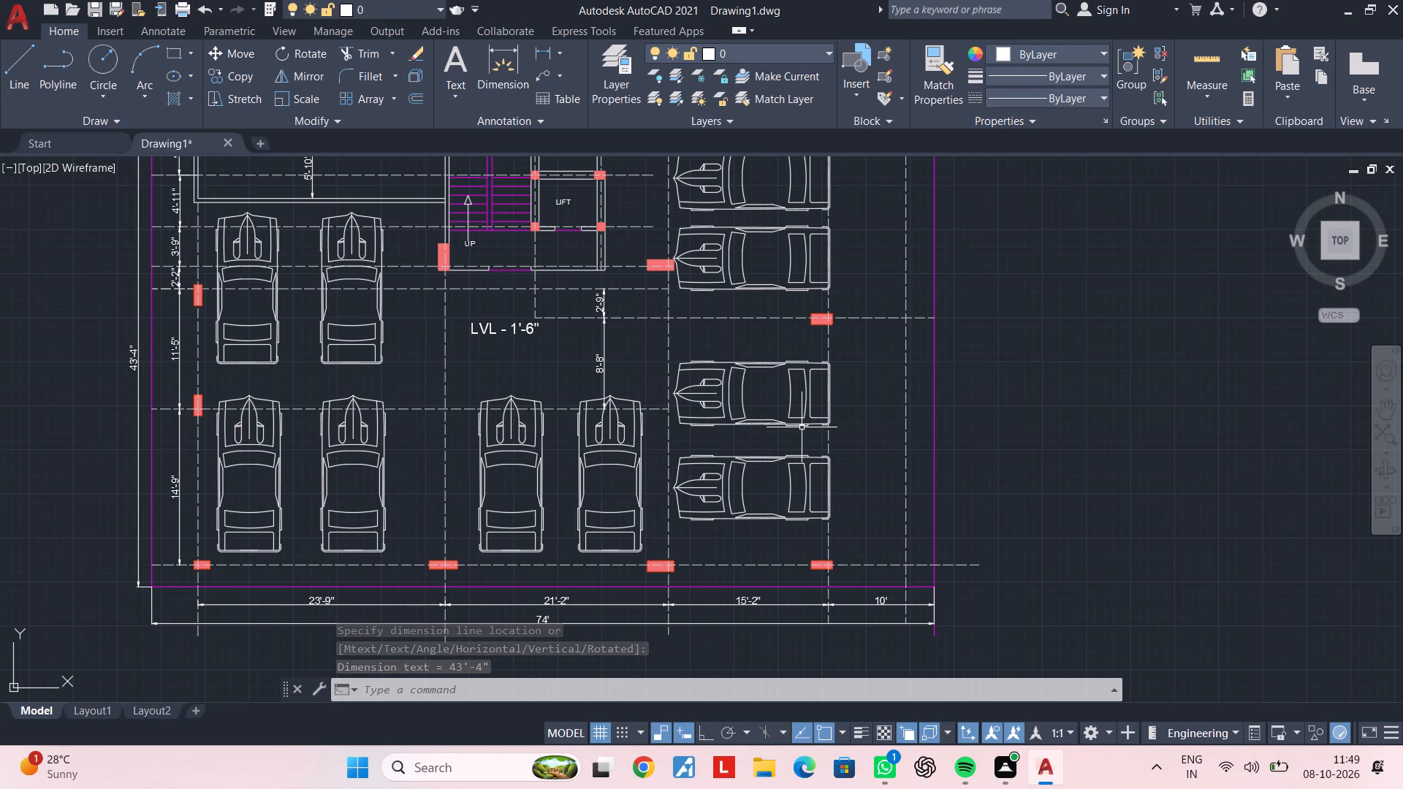
middle_click_drag(881, 438, 819, 511)
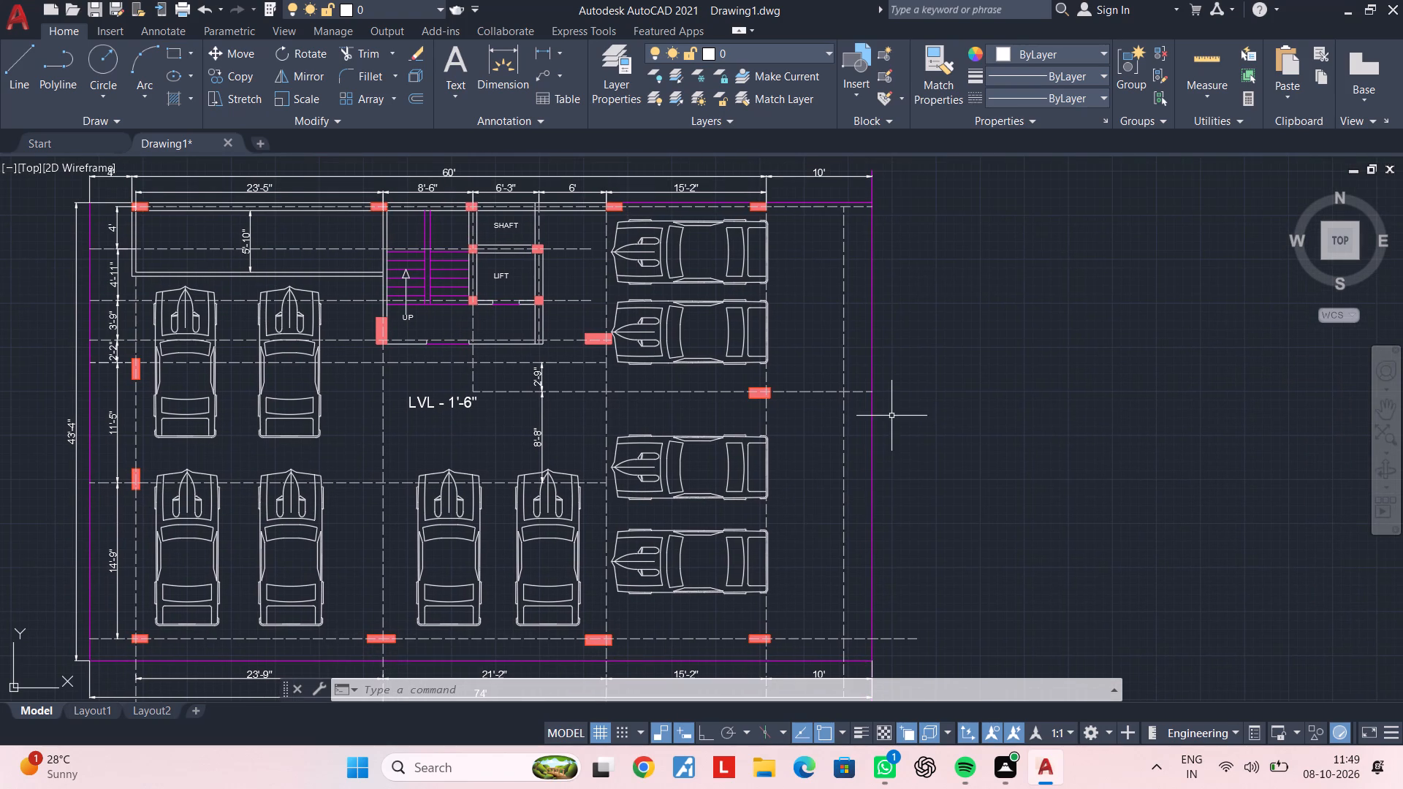
key("space")
left_click(874, 210)
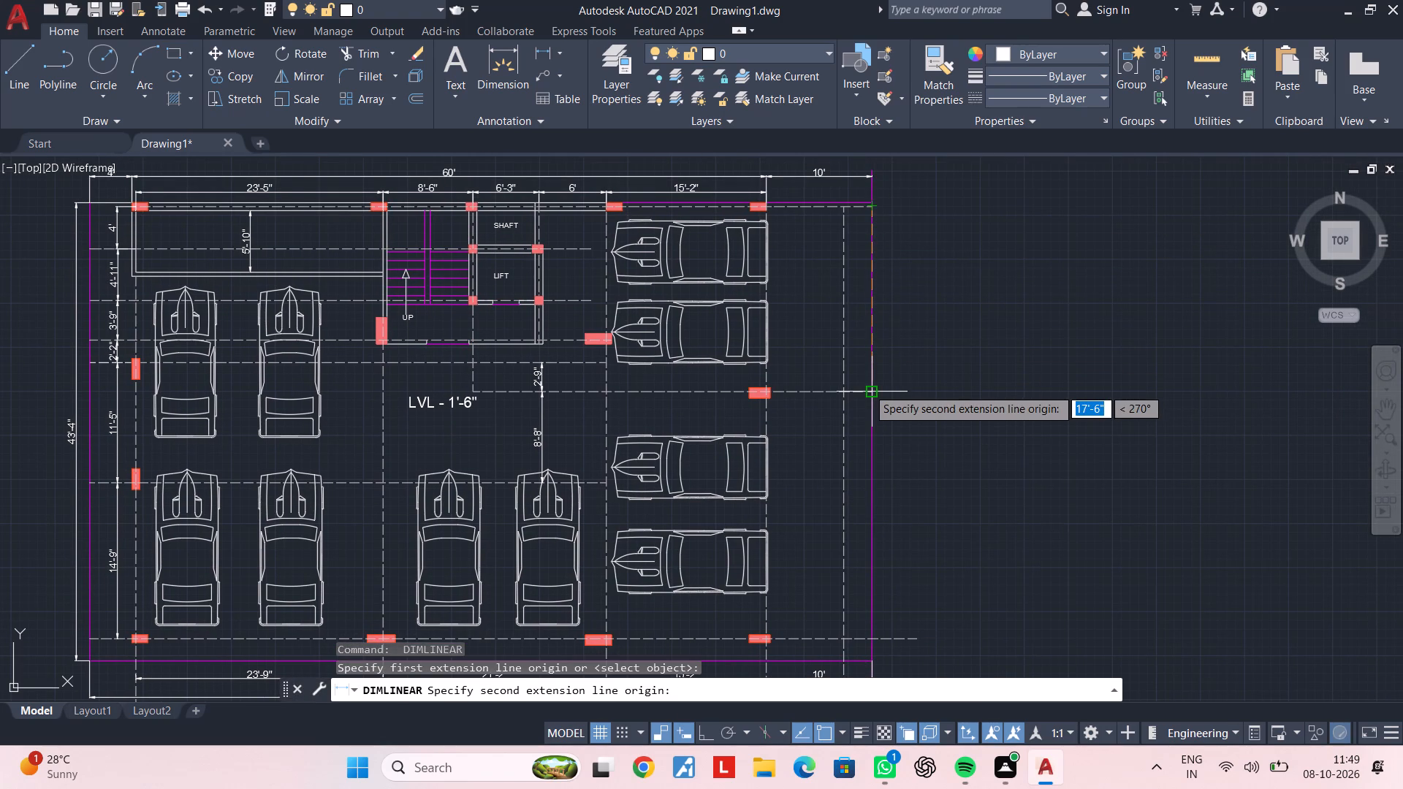
left_click(869, 392)
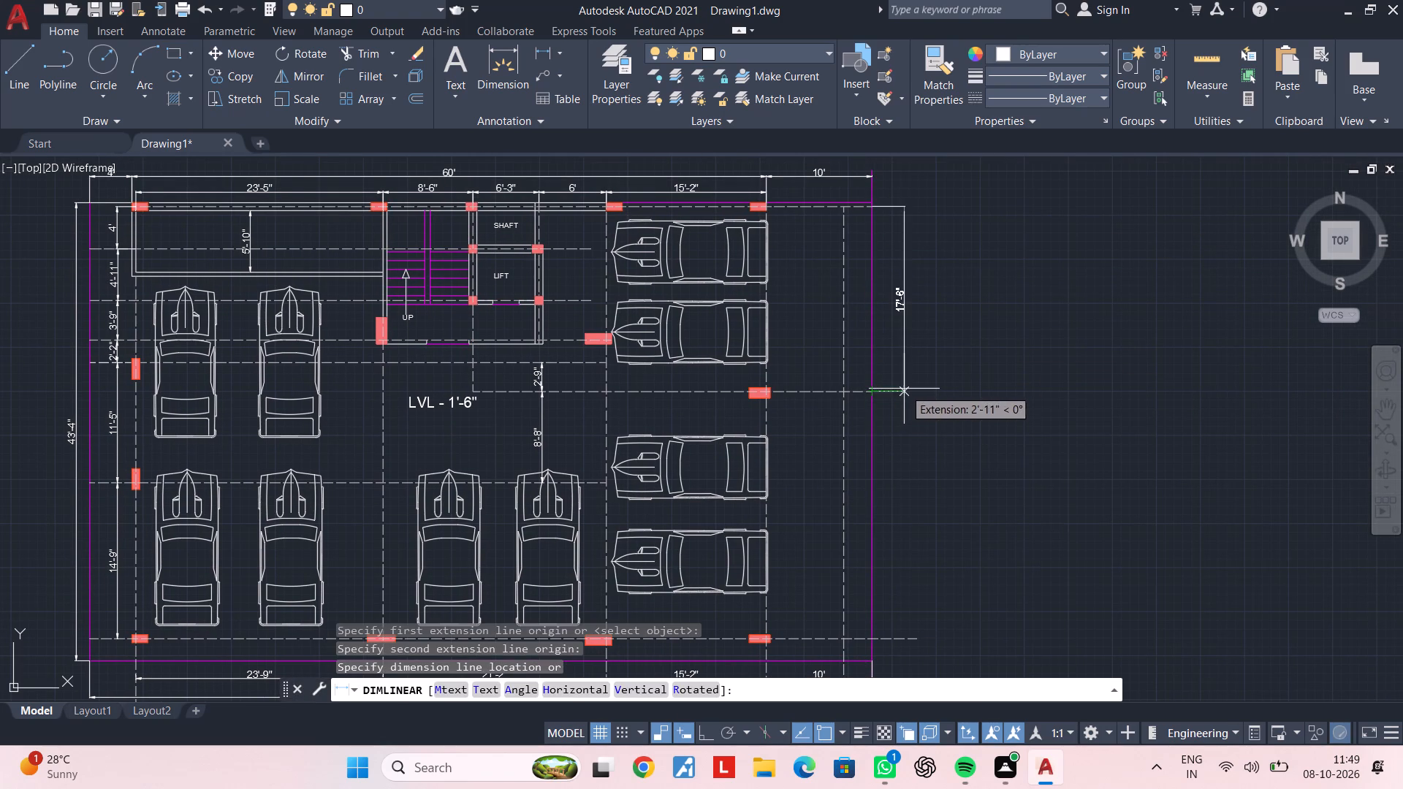
left_click(904, 389)
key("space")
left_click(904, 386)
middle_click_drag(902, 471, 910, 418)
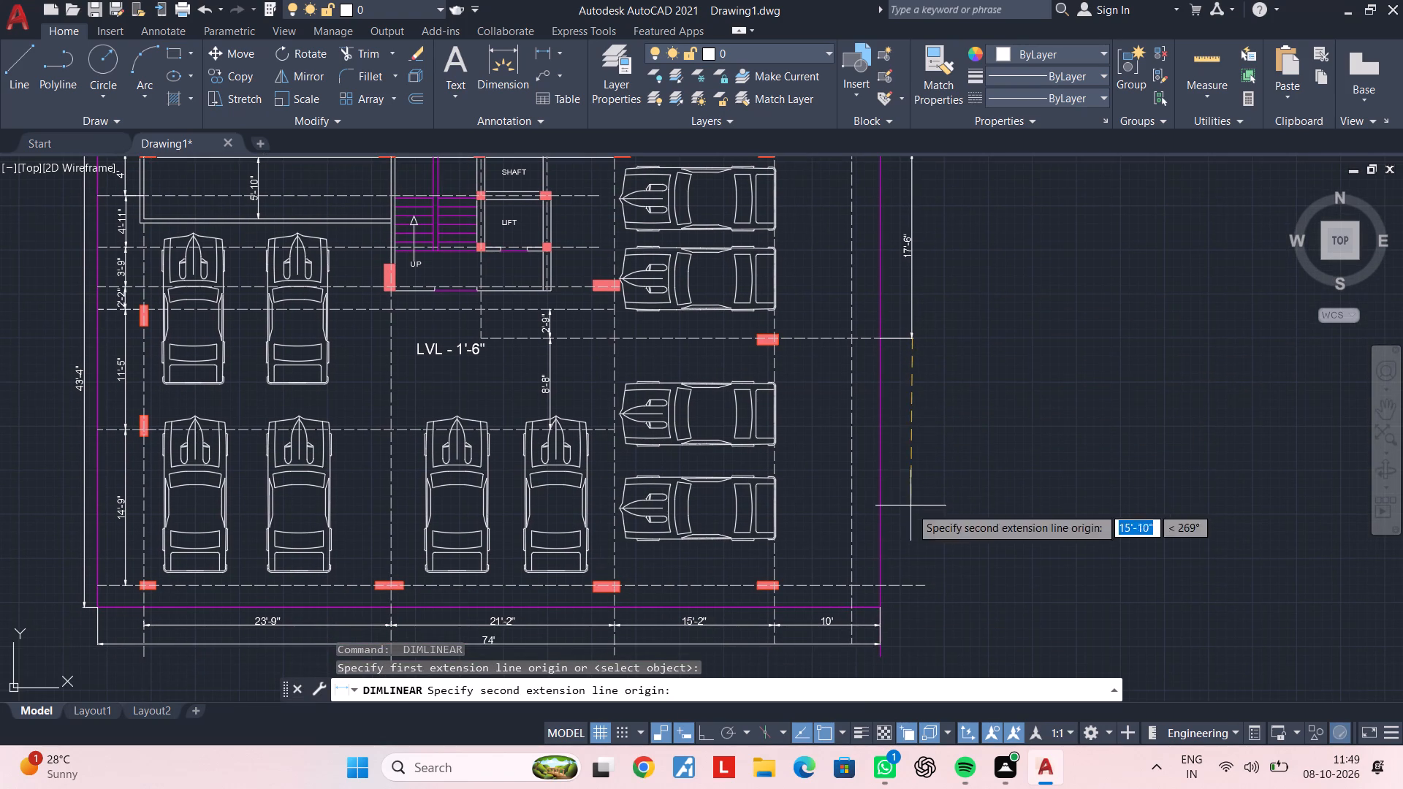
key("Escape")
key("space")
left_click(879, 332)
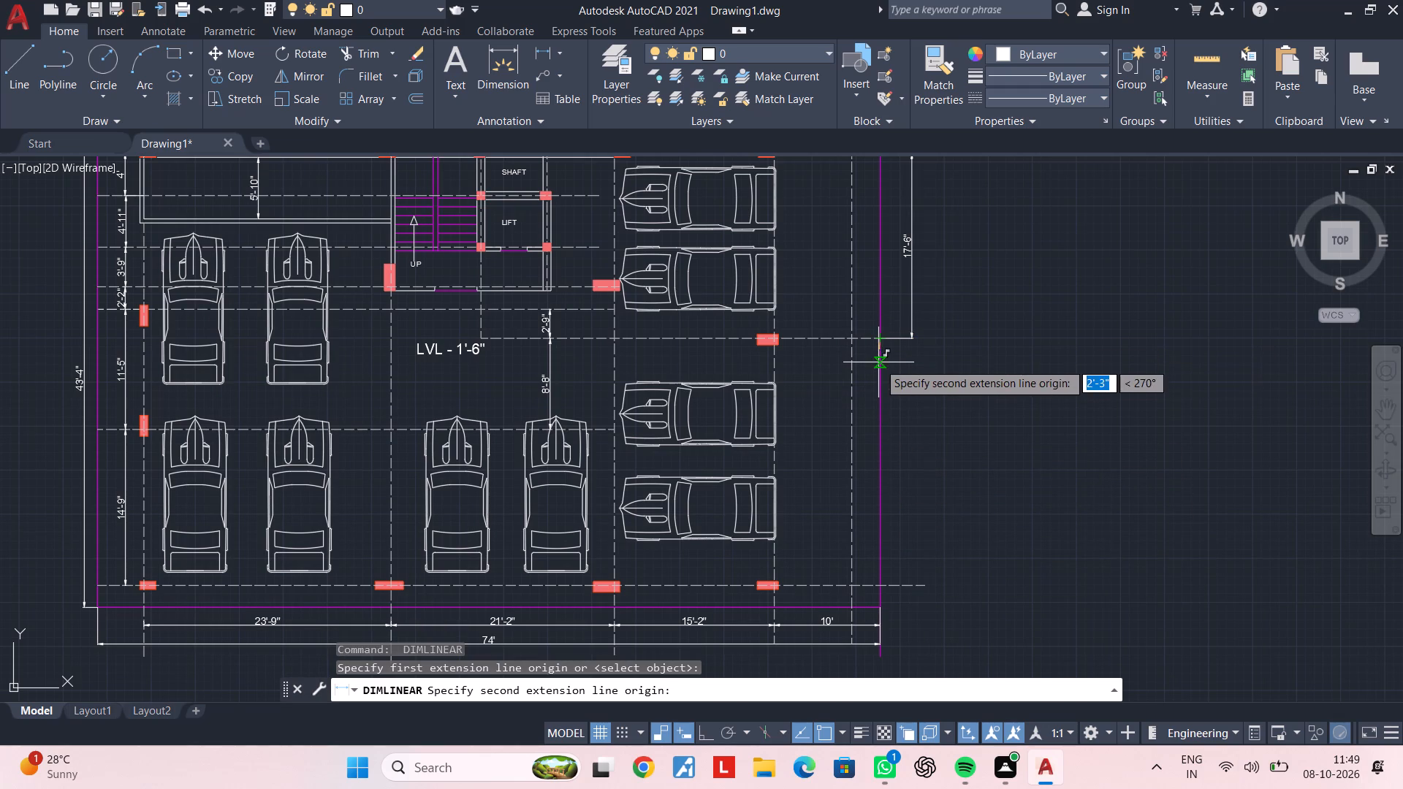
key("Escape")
Dimension the east boundary from the middle dashed grid line down to the southern grid line, aligned with the vertical dimension above it.
key("space")
left_click(877, 338)
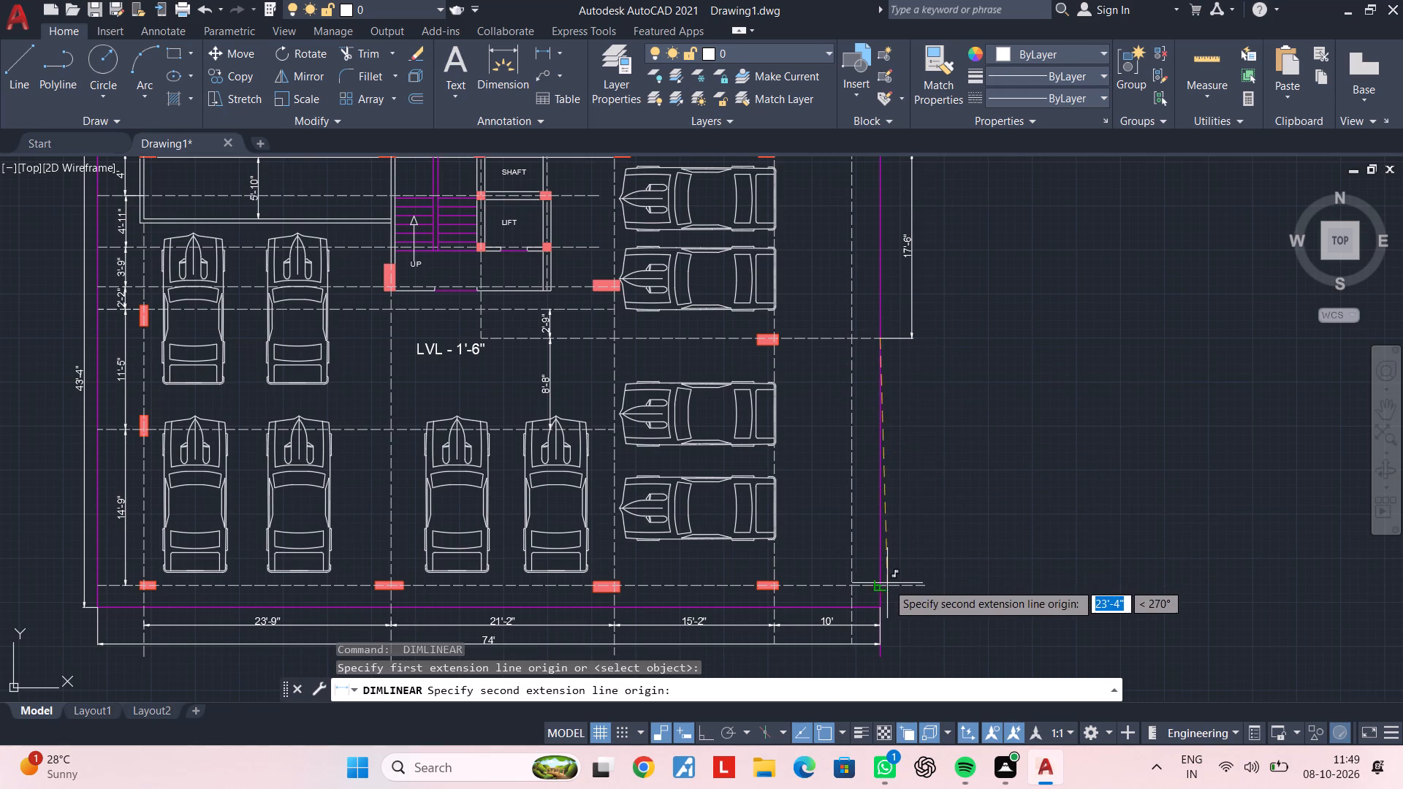
left_click(882, 587)
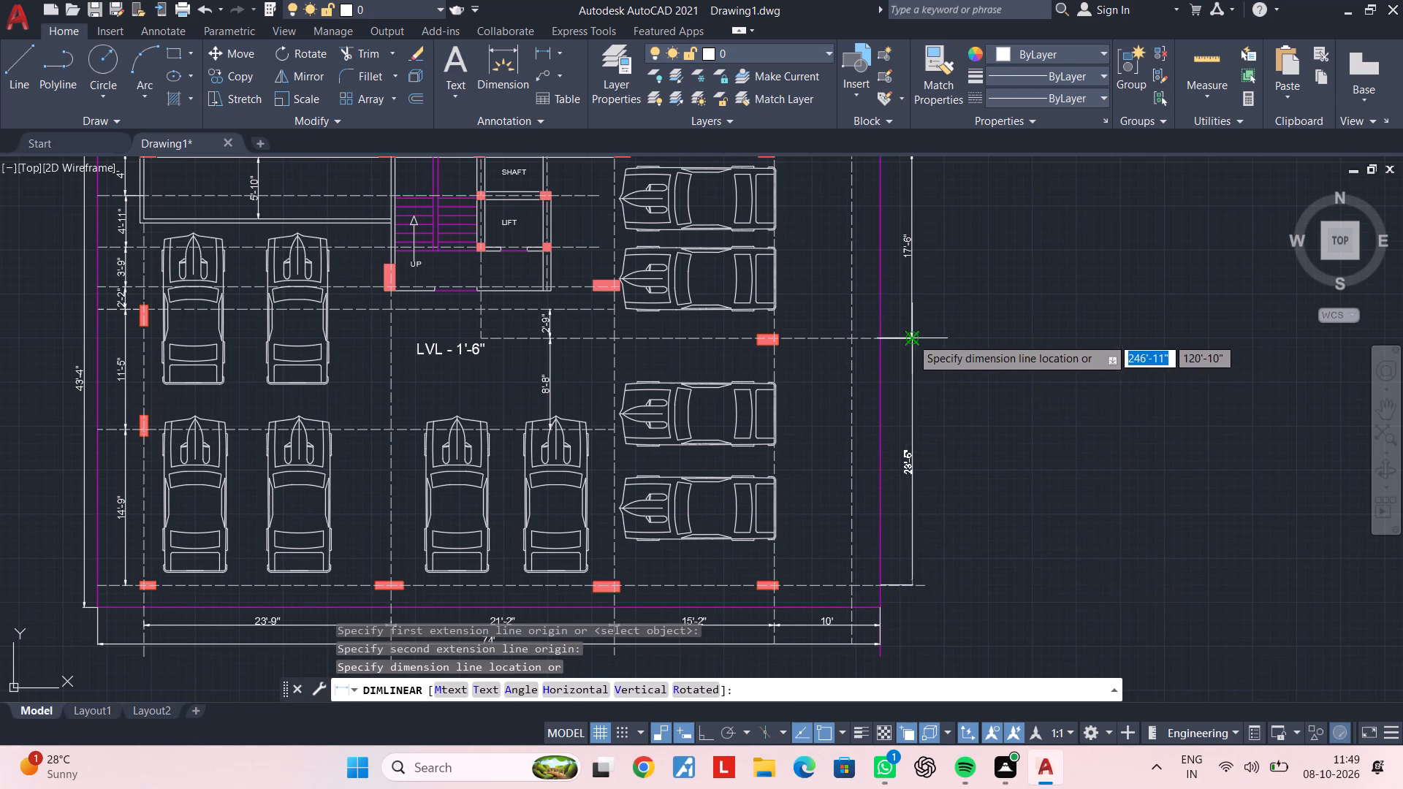
left_click(912, 338)
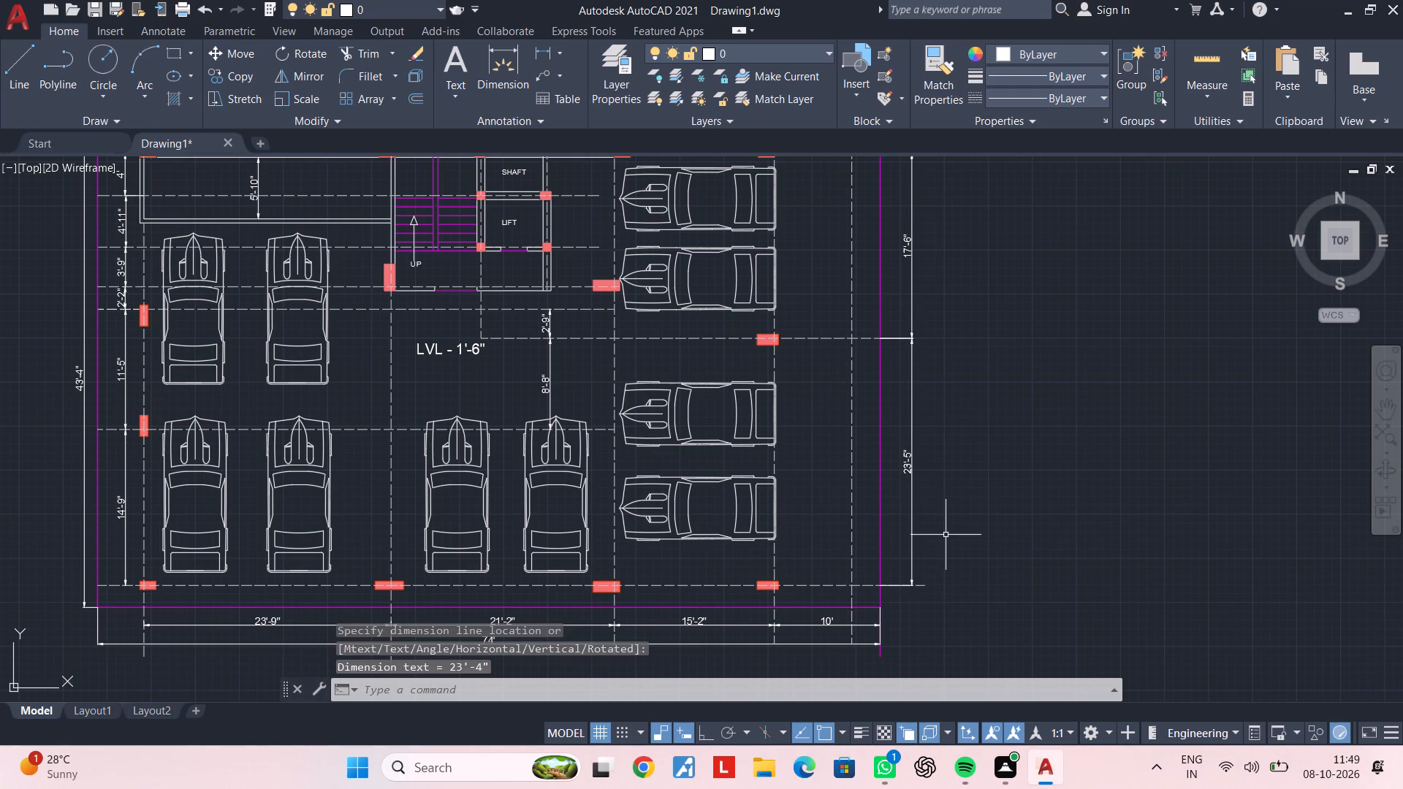
middle_click_drag(946, 535, 945, 457)
key("Escape")
key("Escape")
Review the whole parking plan, checking the level note and the outer dimensions on all sides.
middle_click_drag(935, 466, 919, 568)
scroll(938, 425, "down", 1)
middle_click(938, 425)
key("Escape")
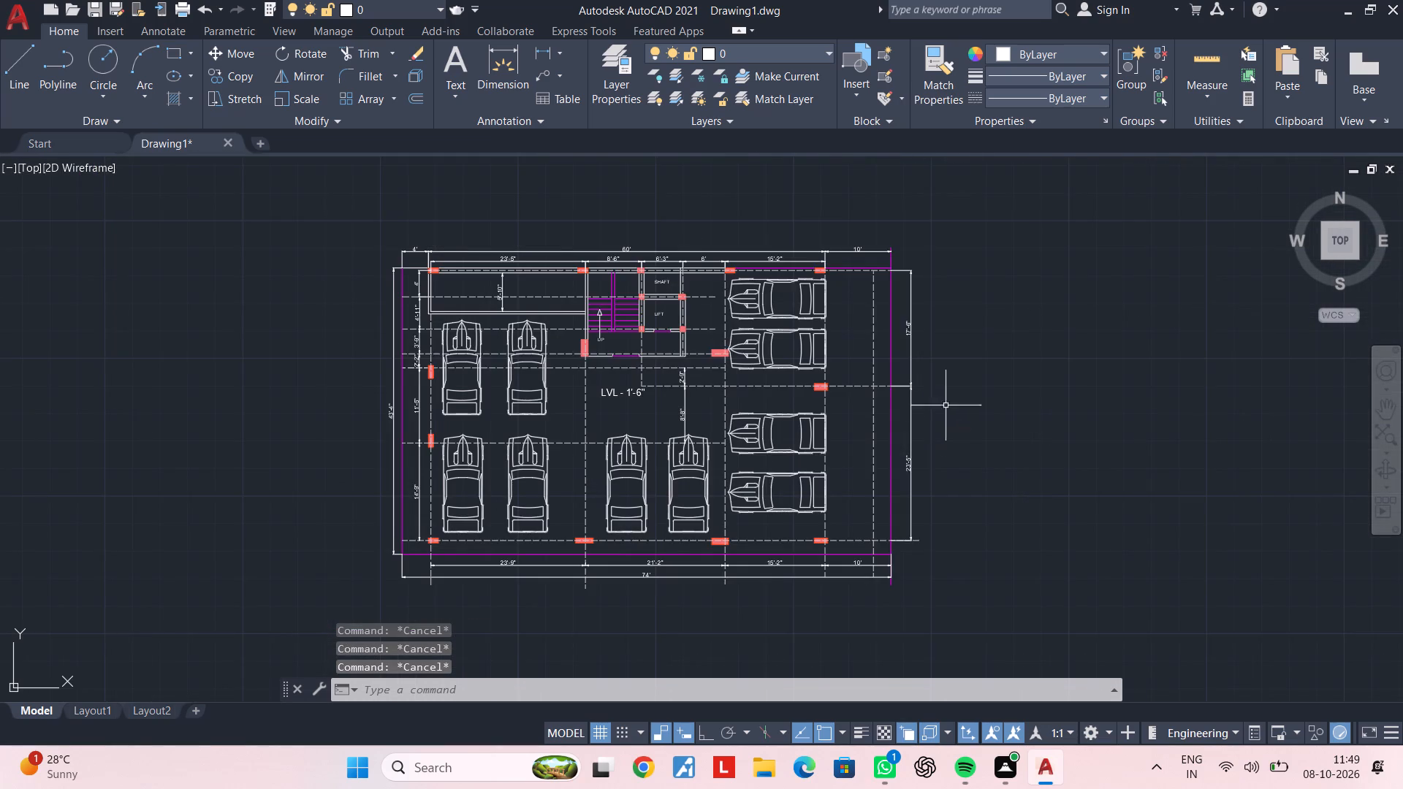
key("Escape")
middle_click_drag(949, 397, 875, 418)
key("Escape")
scroll(857, 430, "up", 1)
middle_click_drag(857, 430, 932, 422)
middle_click_drag(715, 446, 863, 433)
middle_click_drag(706, 454, 757, 450)
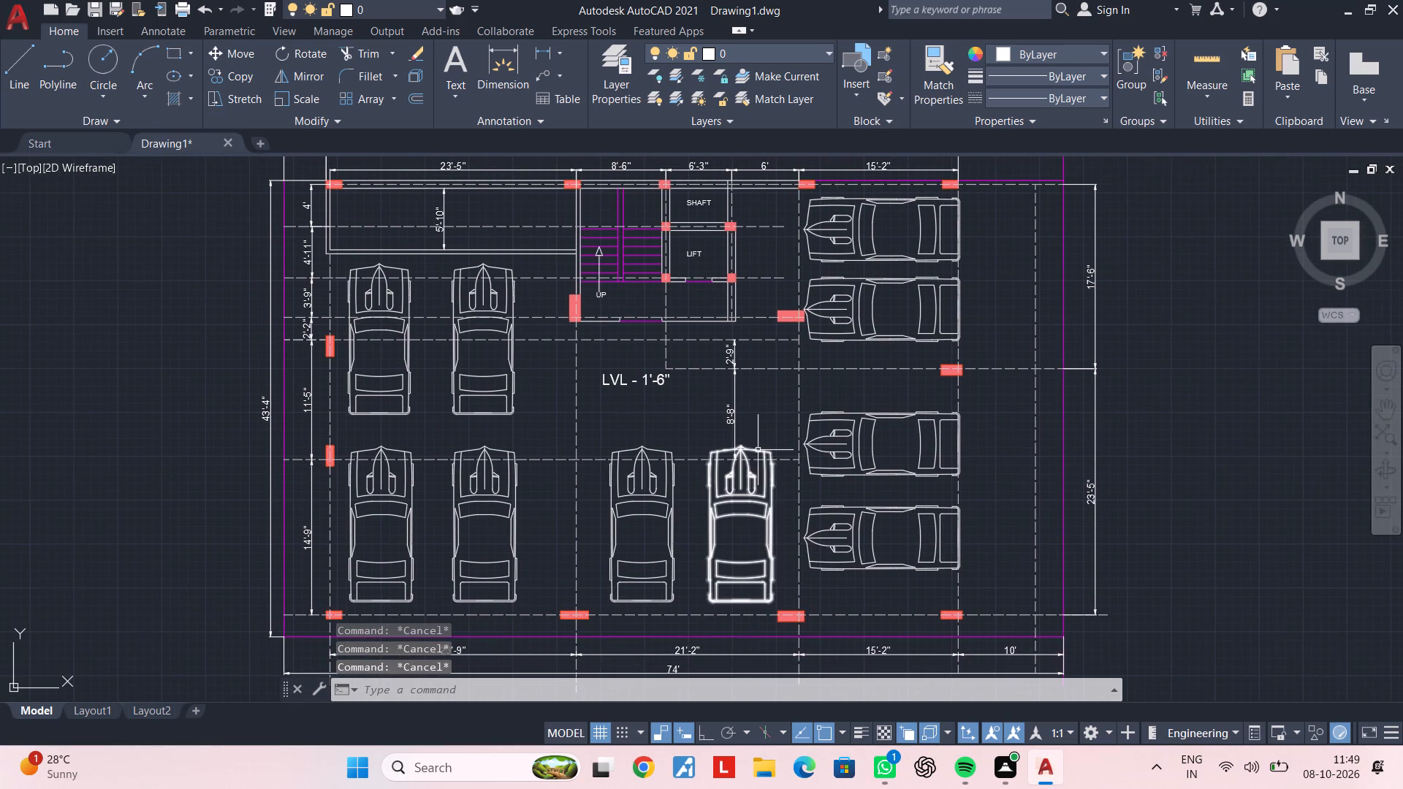
key("Escape")
key("Escape")
key("Escape")
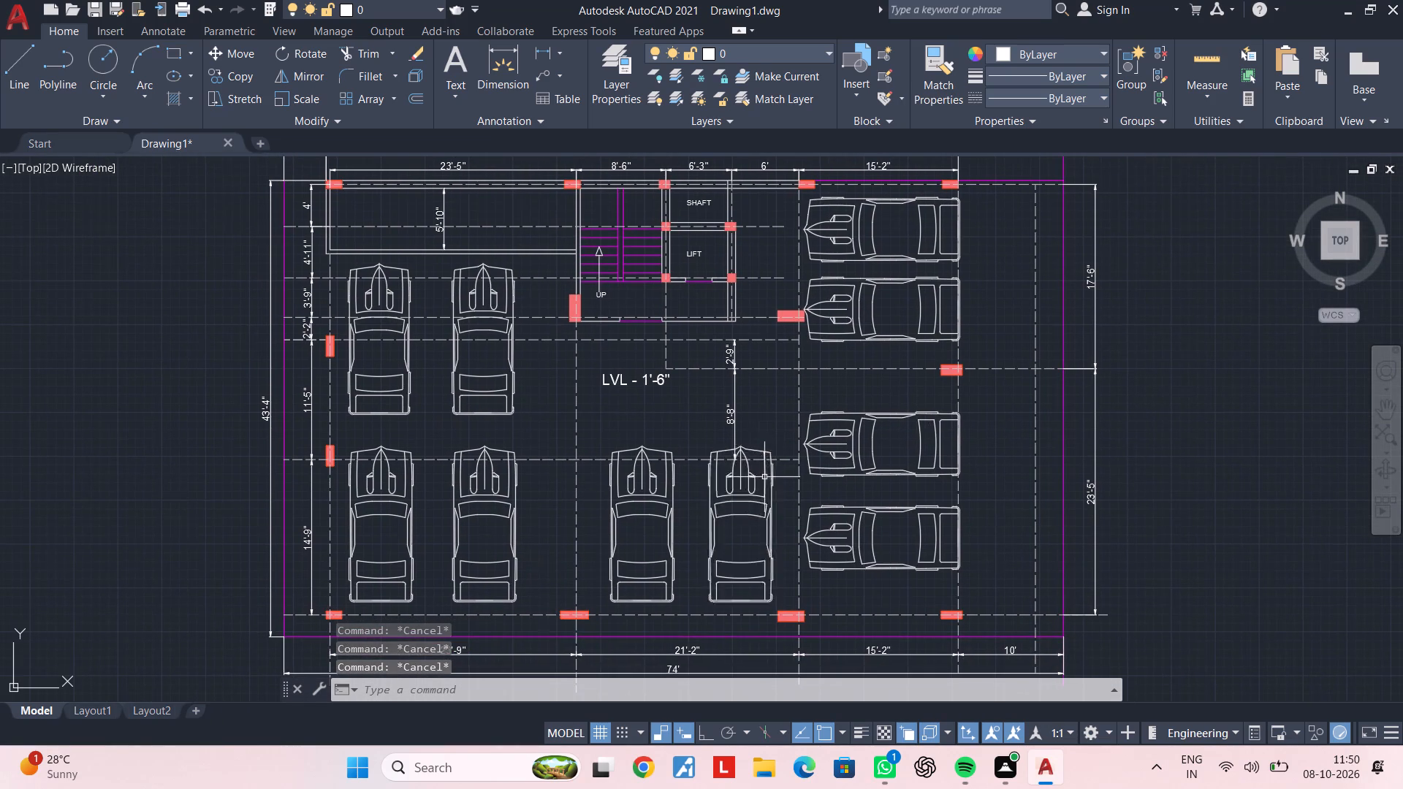
Examine the northern part of the plan around the staircase, shaft, lift and adjoining long room.
middle_click_drag(764, 478, 930, 393)
scroll(916, 395, "down", 2)
middle_click_drag(916, 395, 834, 465)
scroll(816, 444, "up", 2)
middle_click_drag(922, 413, 794, 440)
middle_click_drag(729, 378, 697, 418)
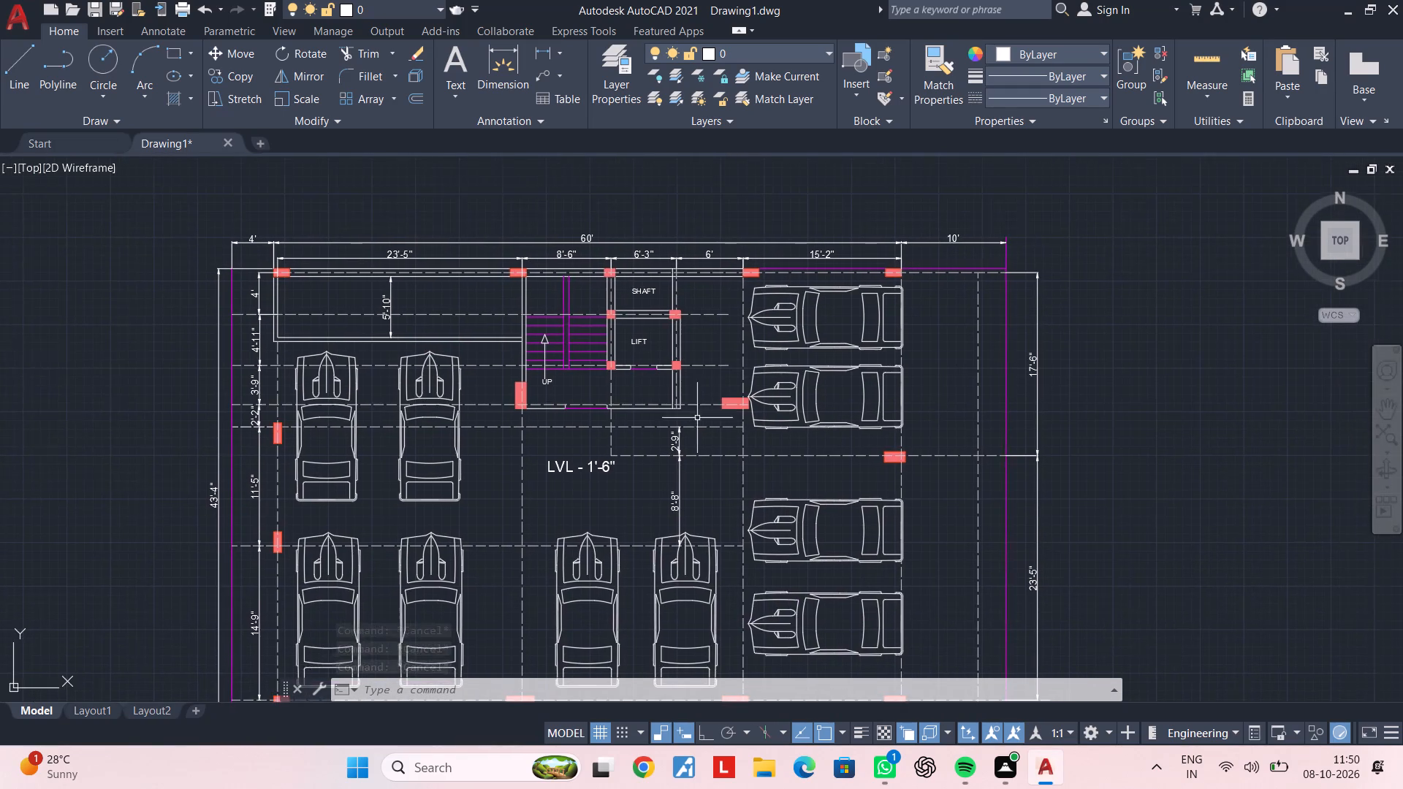
middle_click_drag(690, 327, 676, 384)
scroll(536, 346, "up", 1)
middle_click_drag(520, 354, 702, 331)
scroll(669, 331, "up", 2)
middle_click_drag(552, 348, 620, 342)
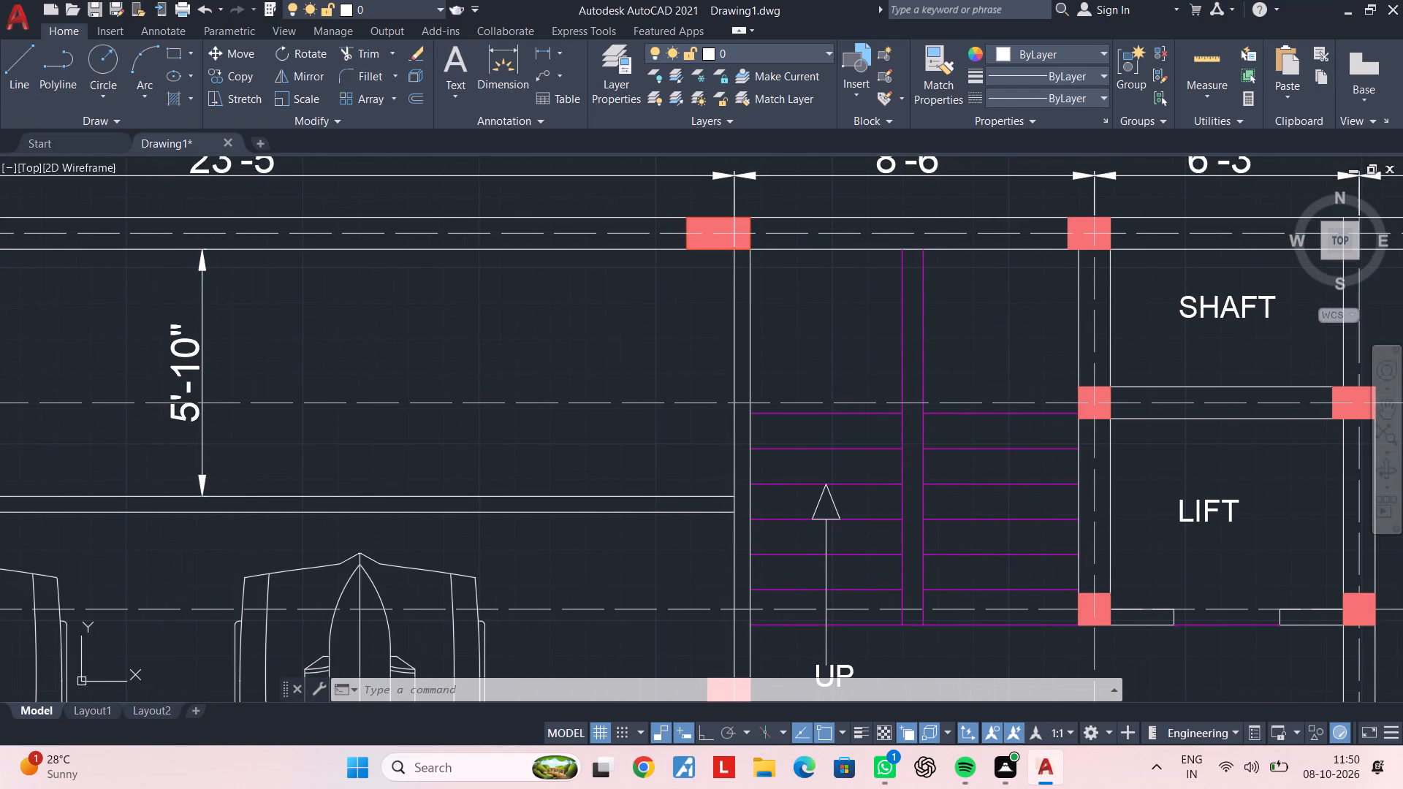
key("Escape")
key("Escape")
key("Escape")
key("Escape")
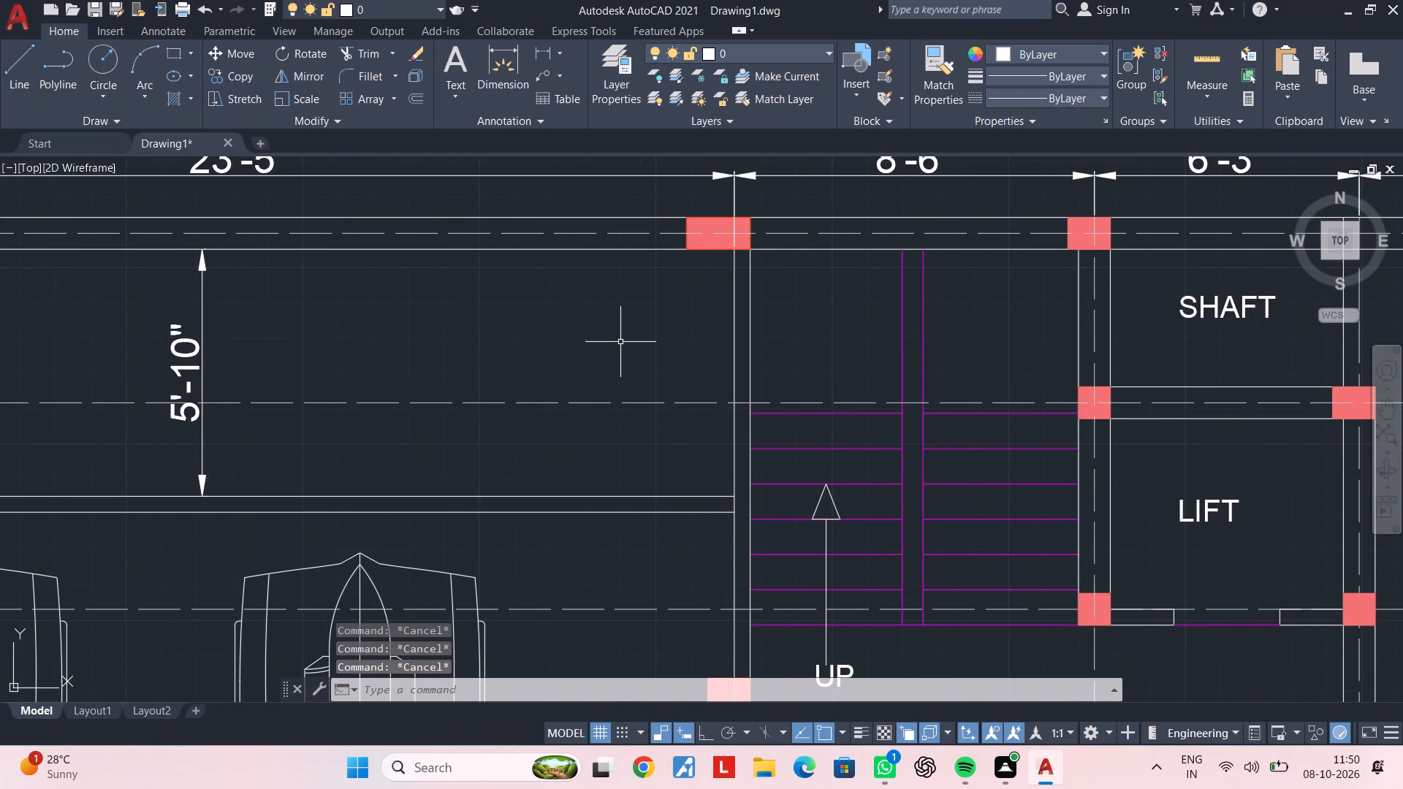
key("Escape")
key("Escape")
scroll(769, 347, "down", 2)
middle_click_drag(866, 365, 802, 373)
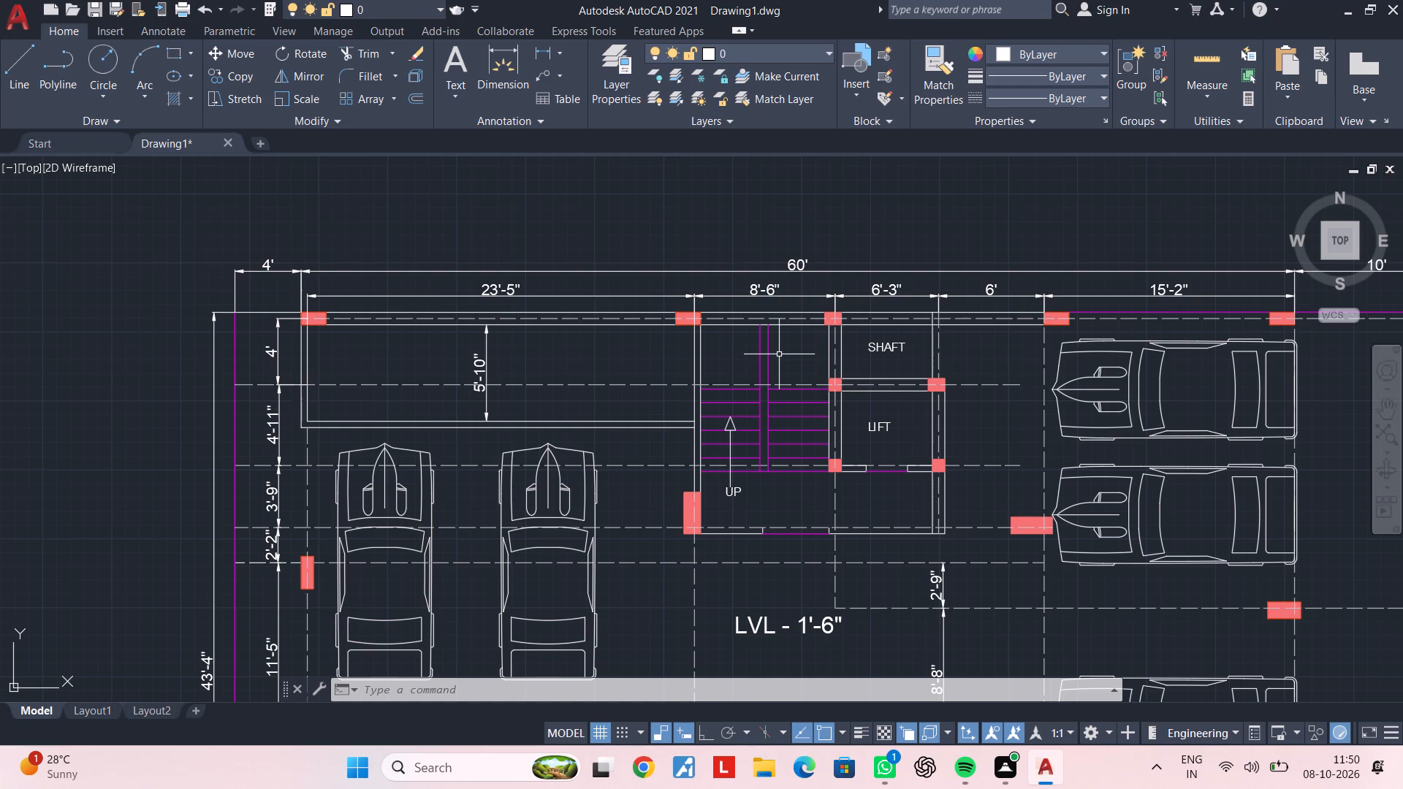
Hatch the long northern room's west and south walls solid in grey 147,149,152.
key("Escape")
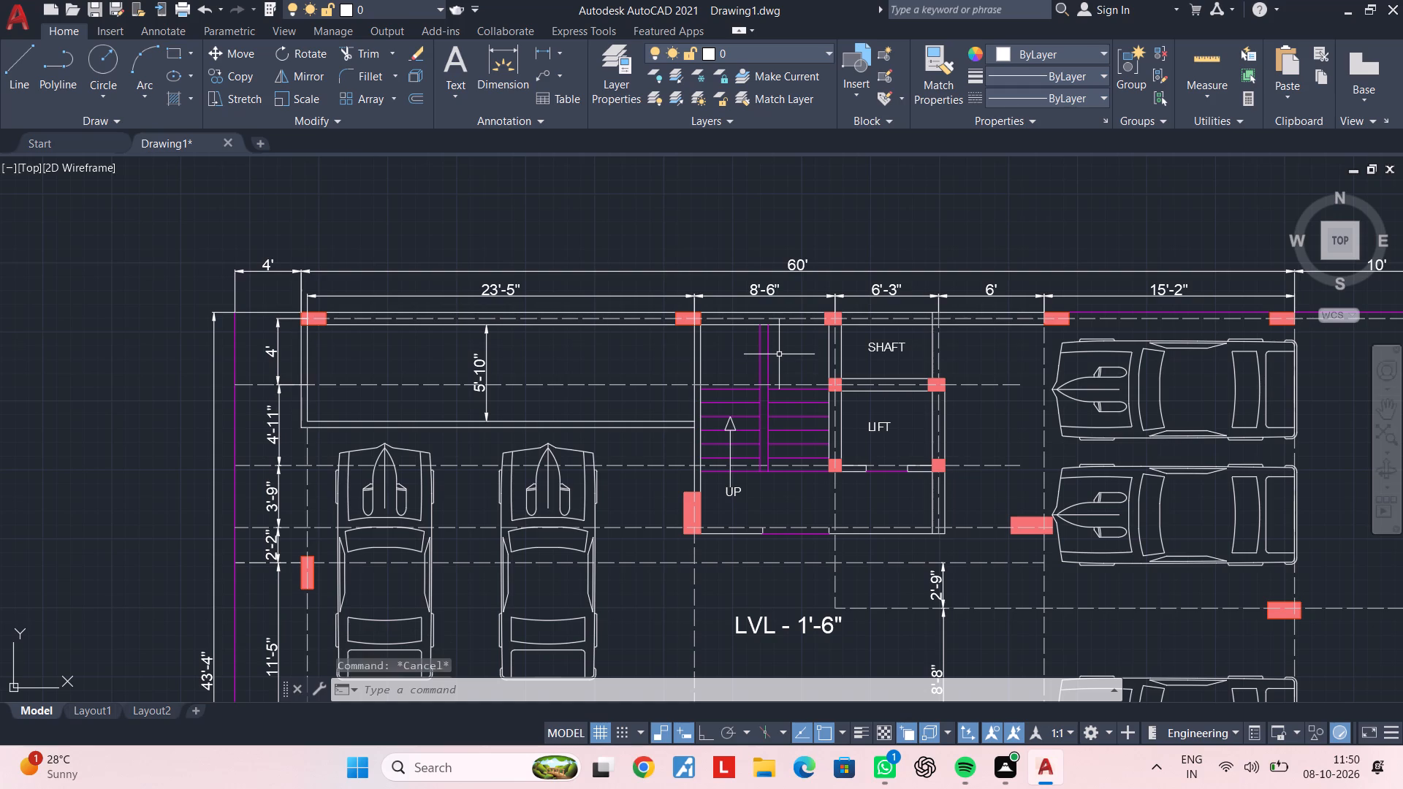
key("Escape")
middle_click_drag(363, 365, 417, 364)
scroll(368, 346, "up", 1)
middle_click_drag(351, 350, 425, 350)
key("Escape")
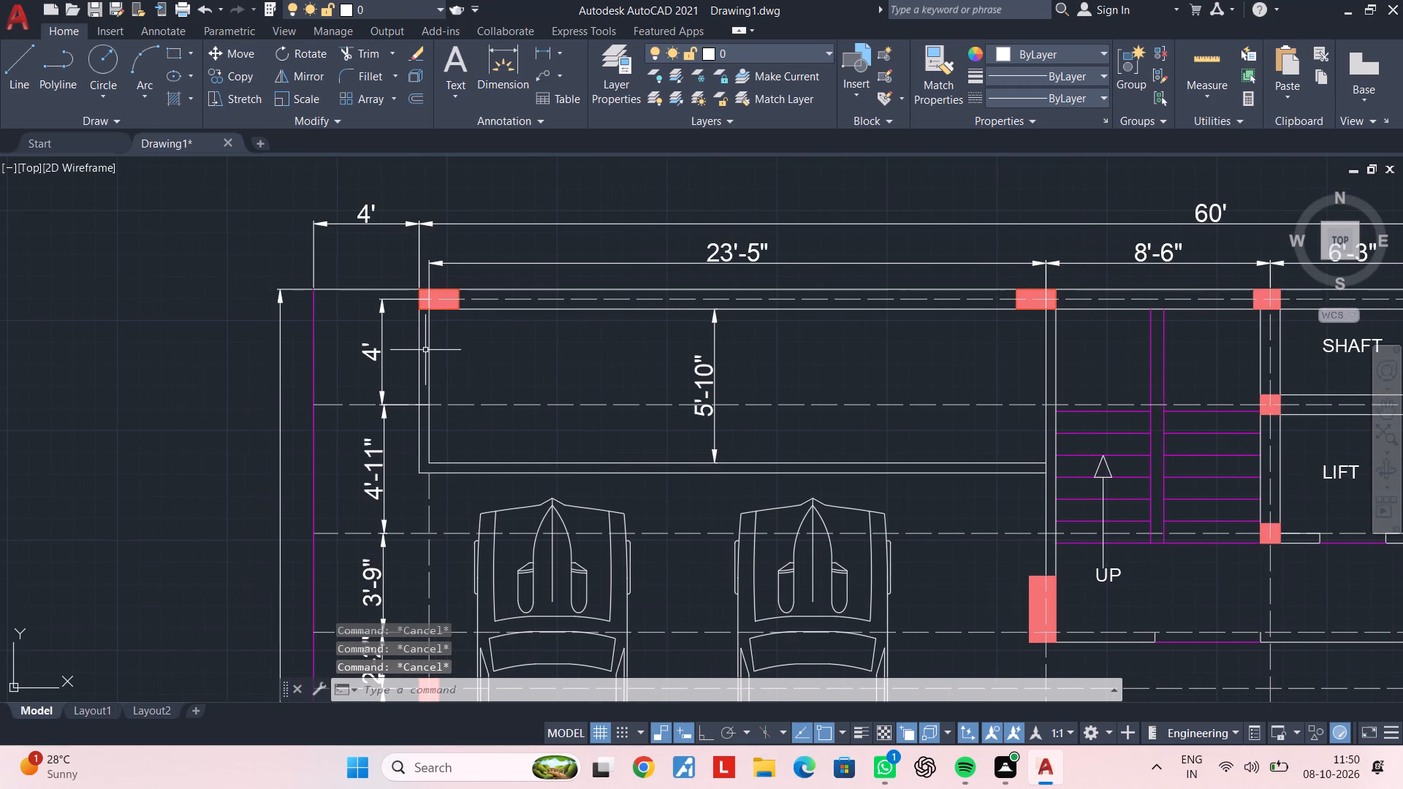
key("Escape")
key("h")
key("space")
scroll(413, 364, "up", 1)
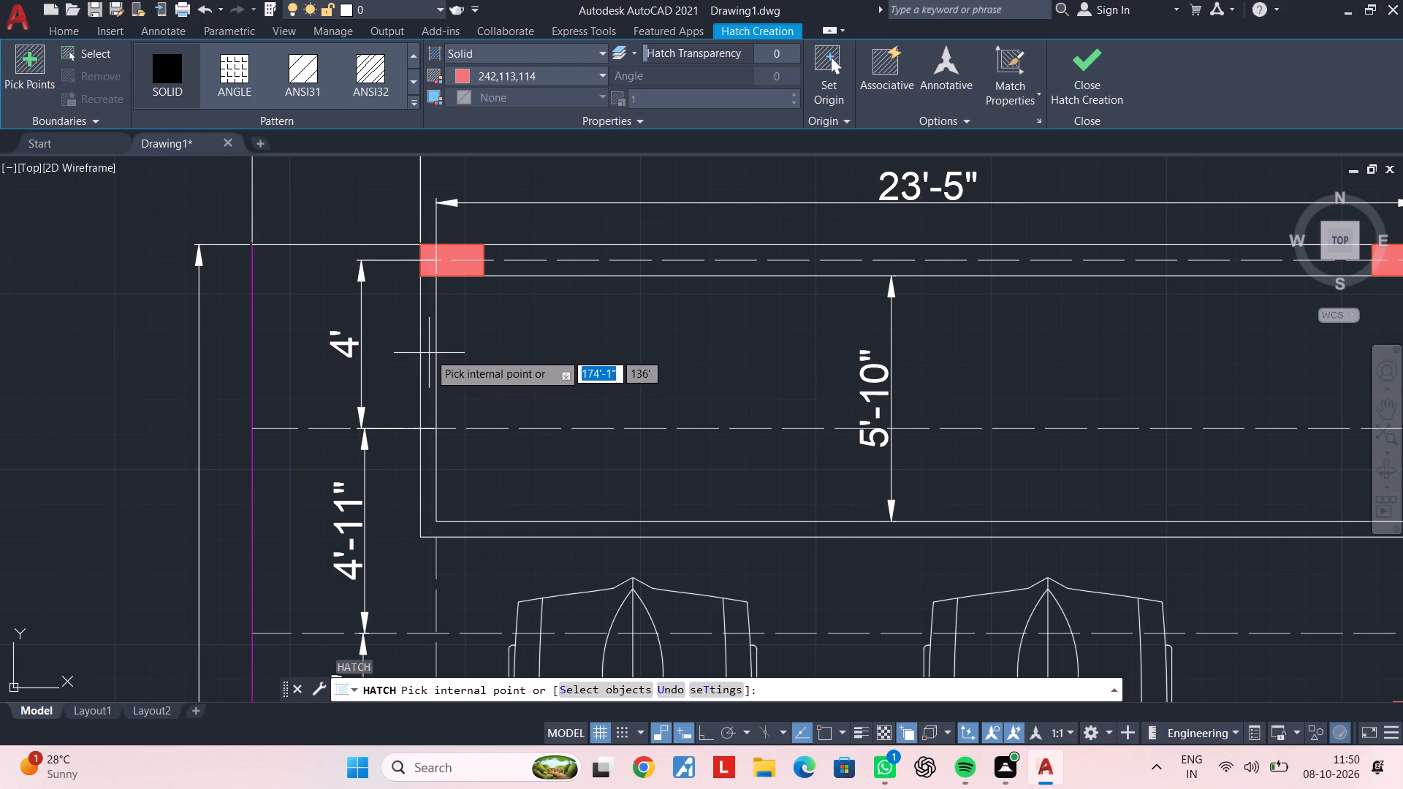
left_click(467, 66)
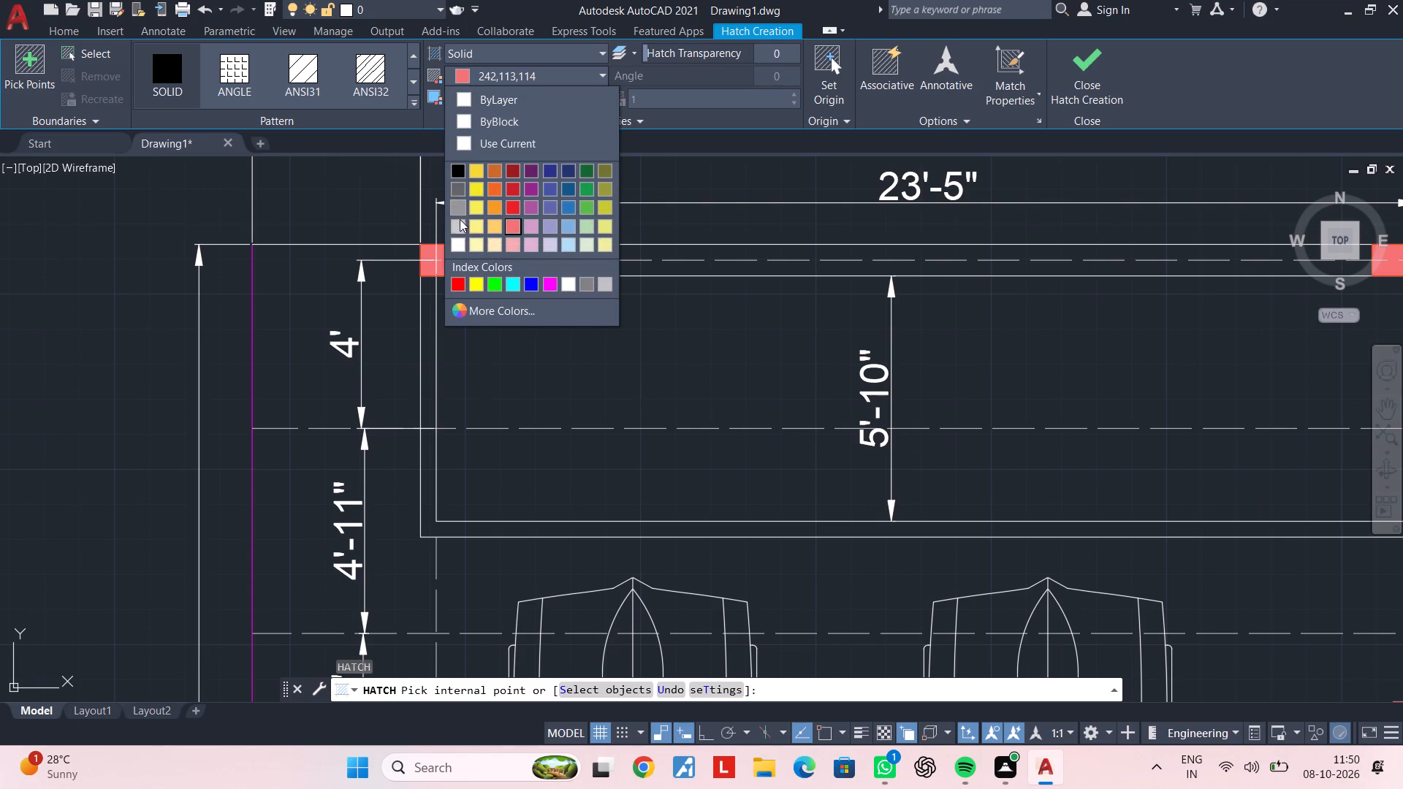
left_click(457, 200)
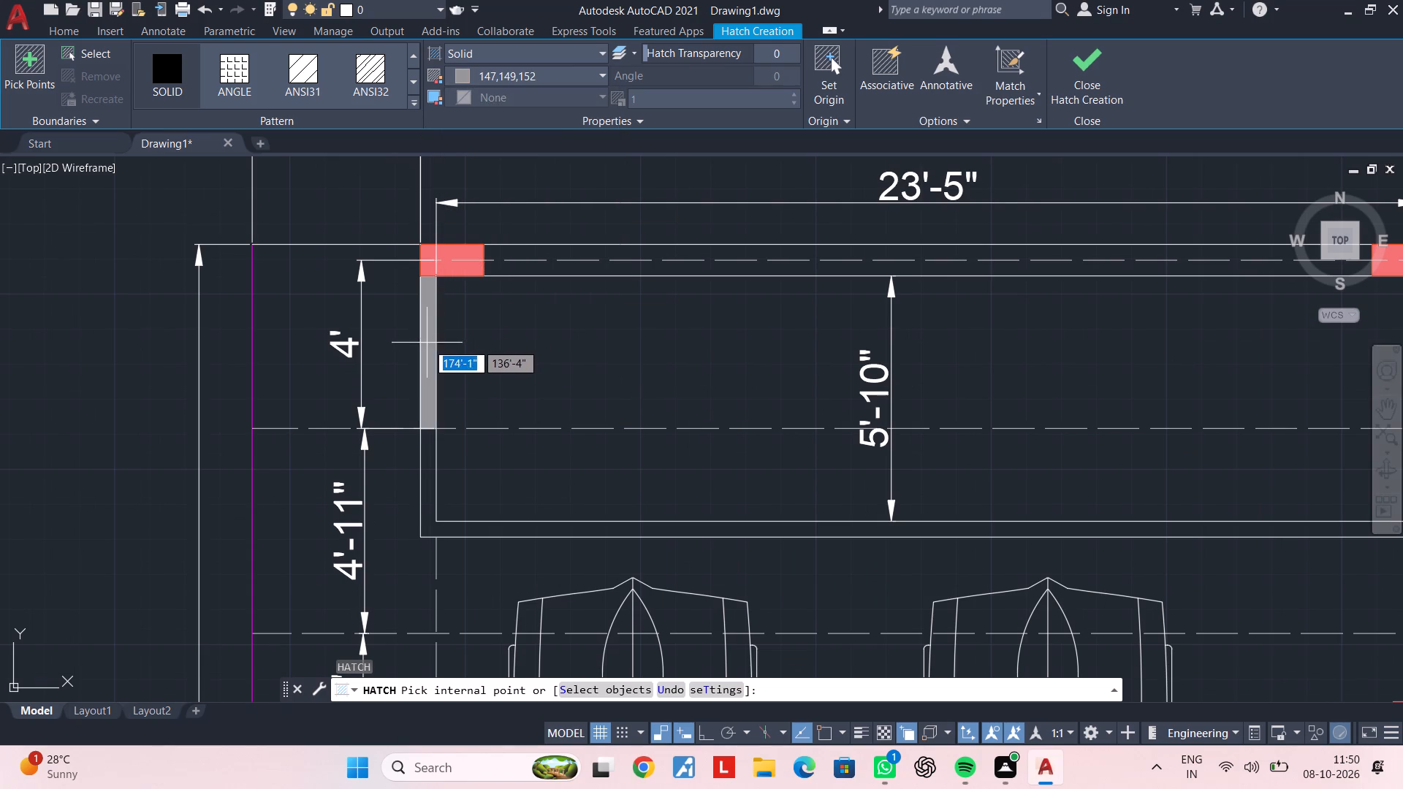
left_click(427, 343)
left_click(430, 467)
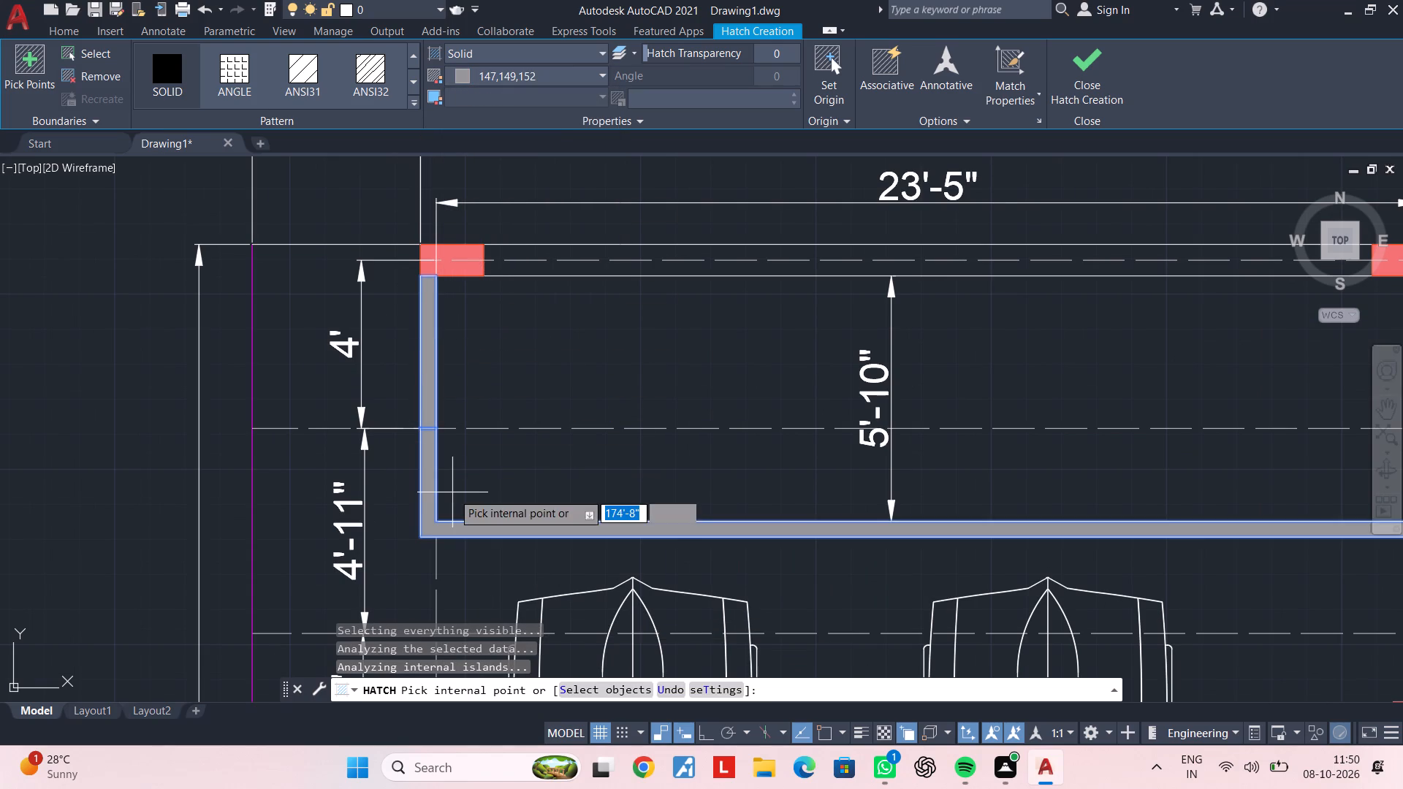
middle_click_drag(551, 499, 376, 489)
middle_click_drag(917, 471, 535, 452)
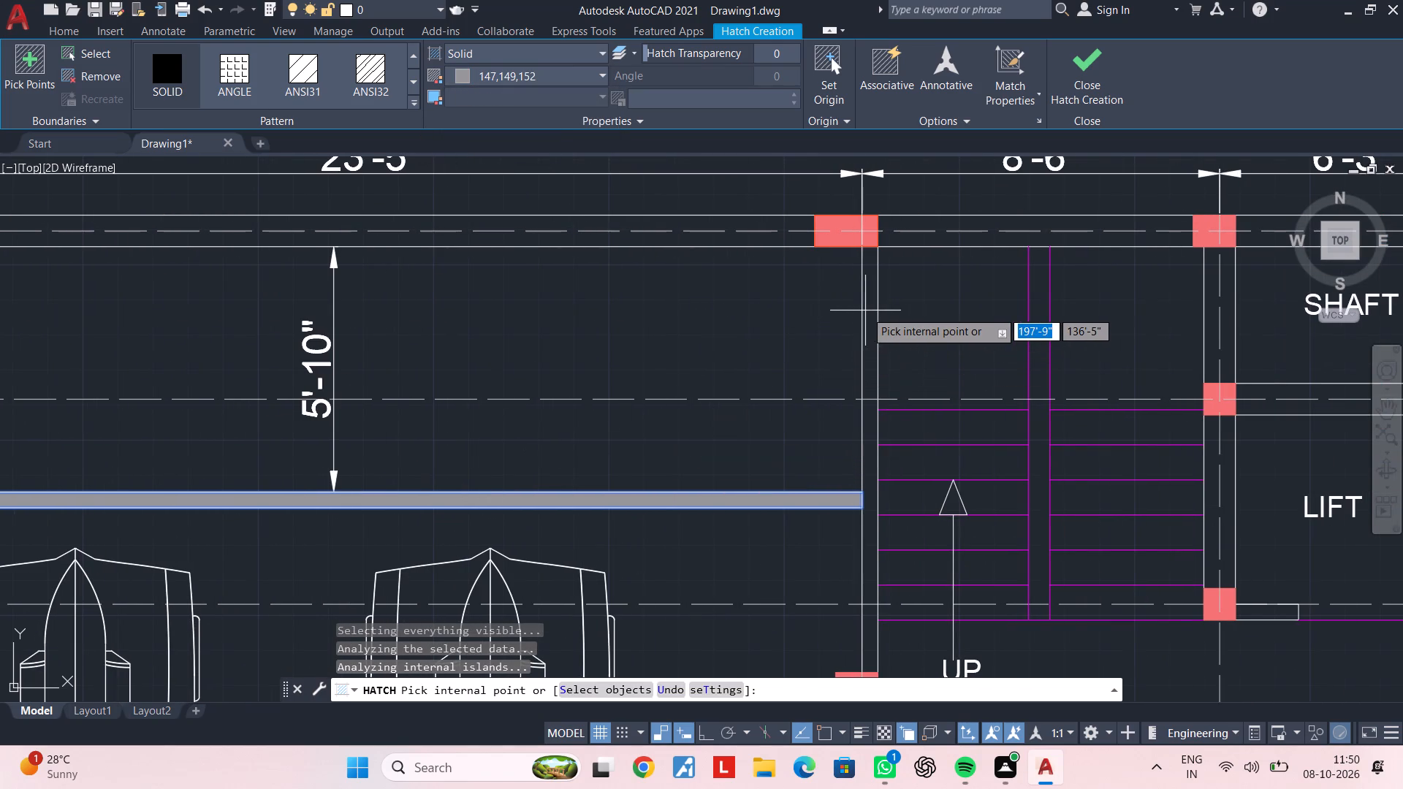
Hatch the wall between the long room and the staircase solid grey, from the north column down to the column beside UP.
left_click(872, 310)
middle_click_drag(884, 376, 863, 266)
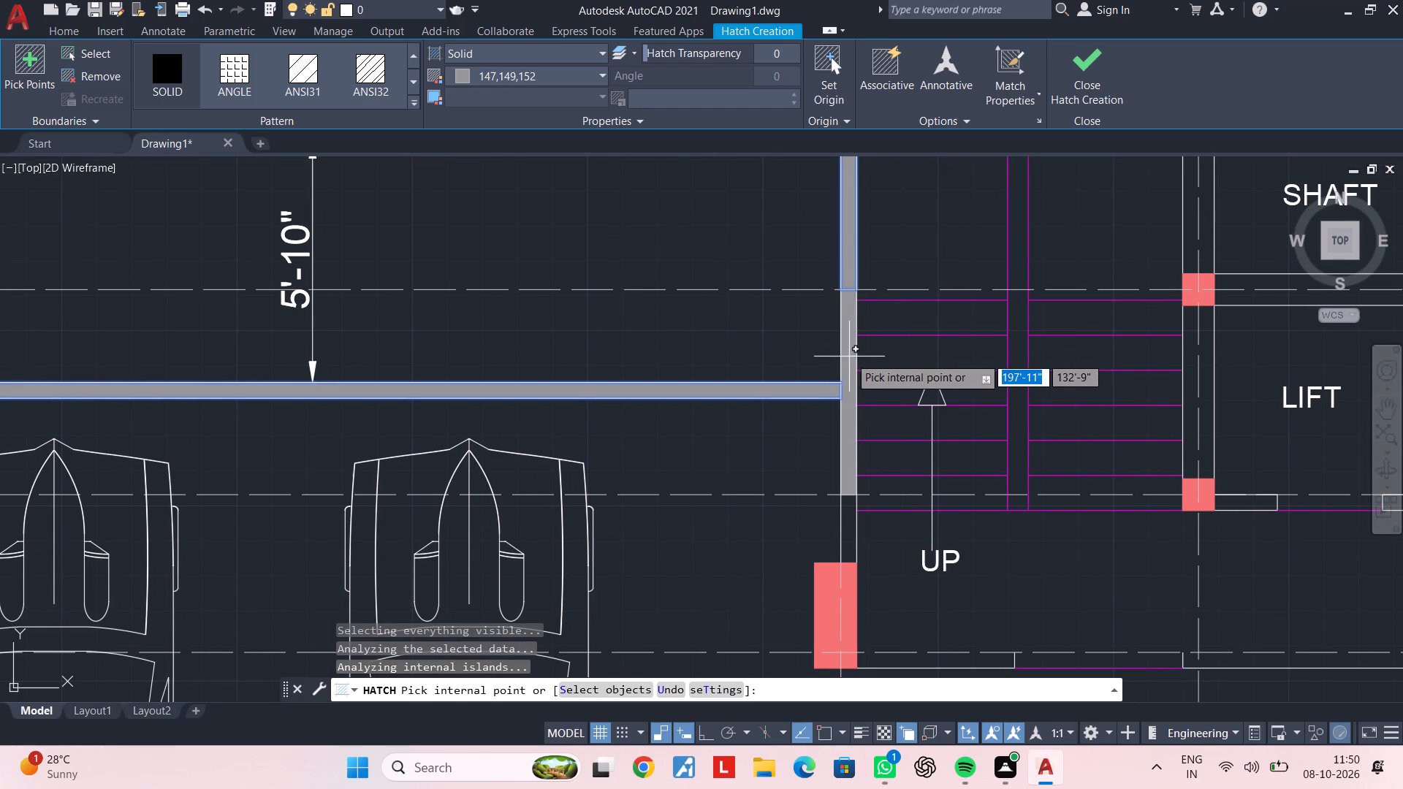
left_click(849, 357)
middle_click_drag(846, 376, 826, 288)
left_click(827, 424)
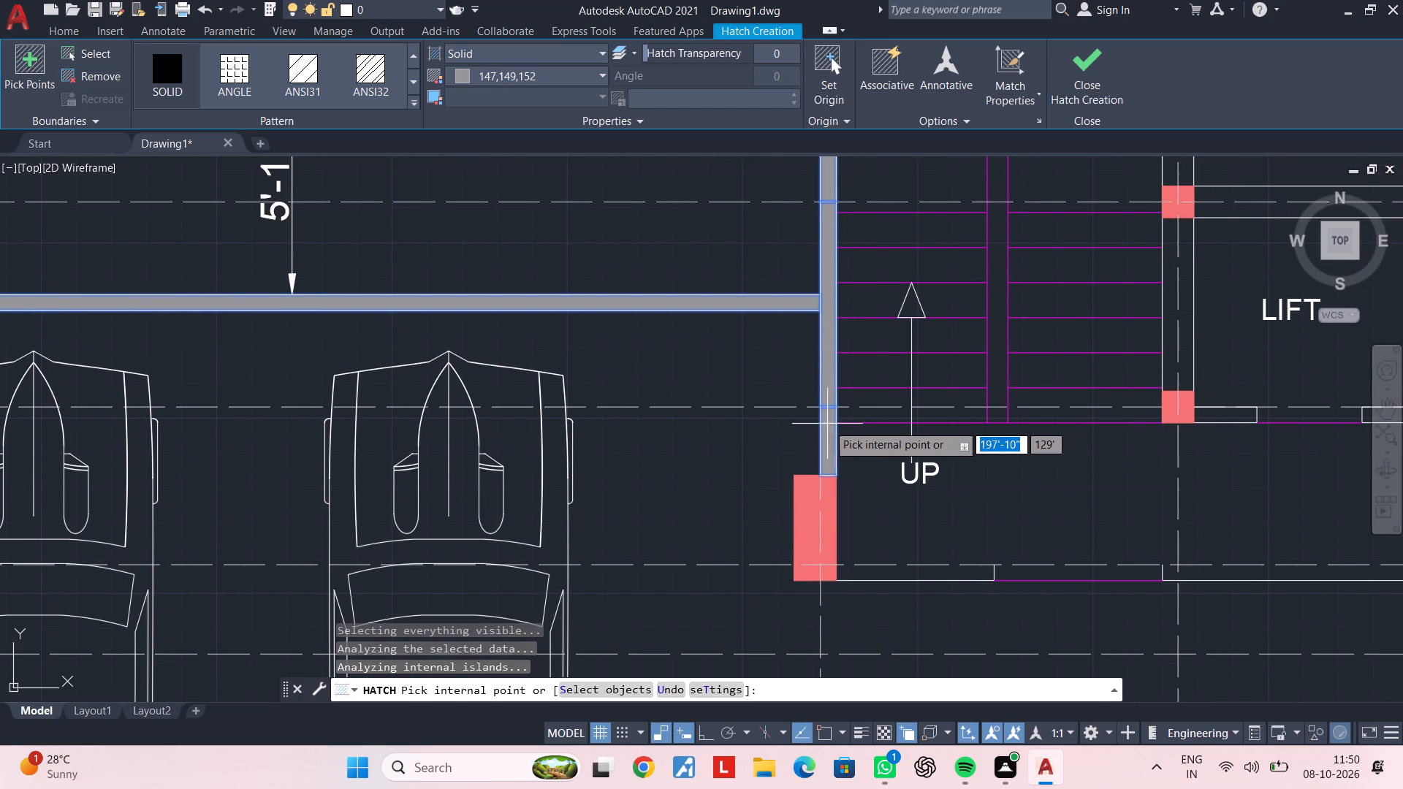
middle_click_drag(902, 484, 777, 383)
left_click(810, 480)
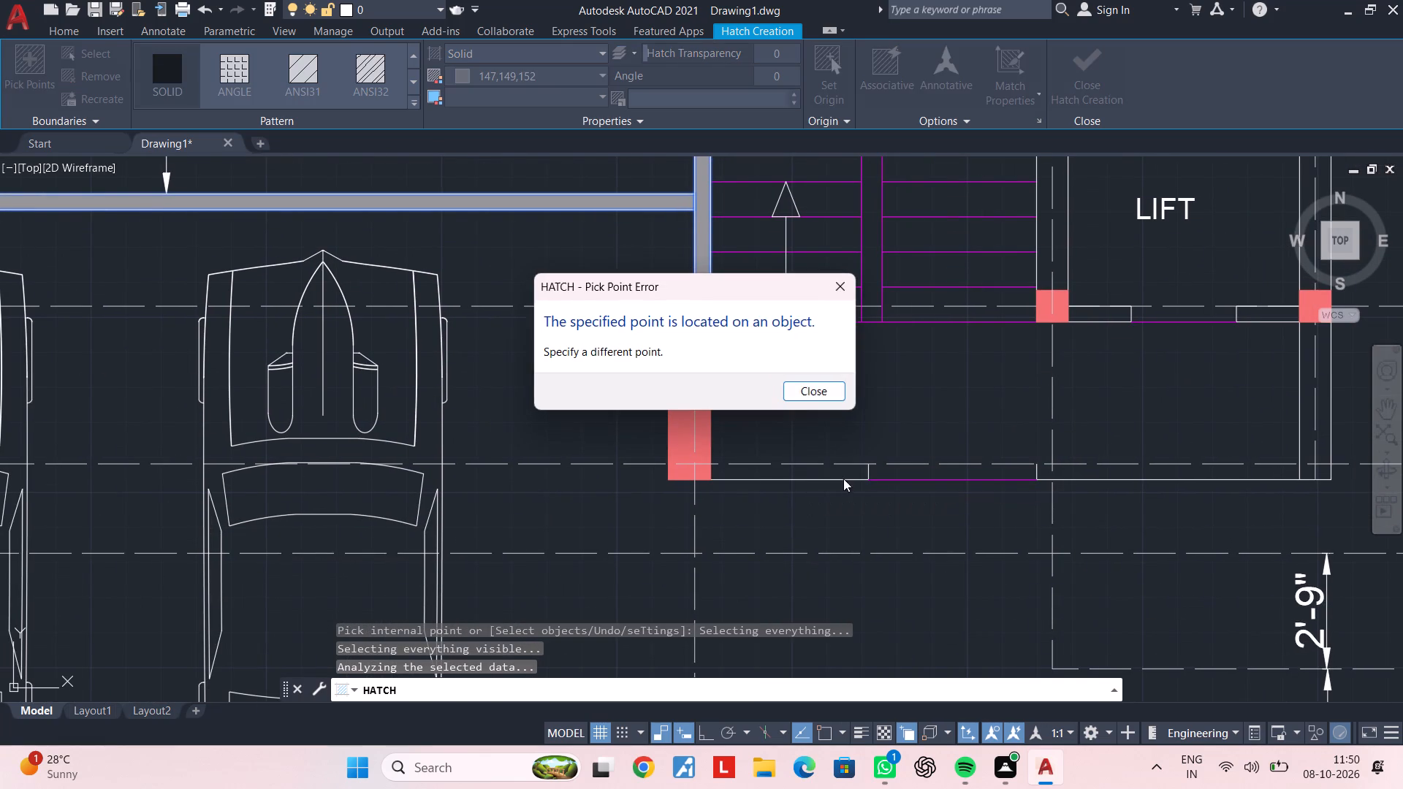
key("Escape")
key("Escape")
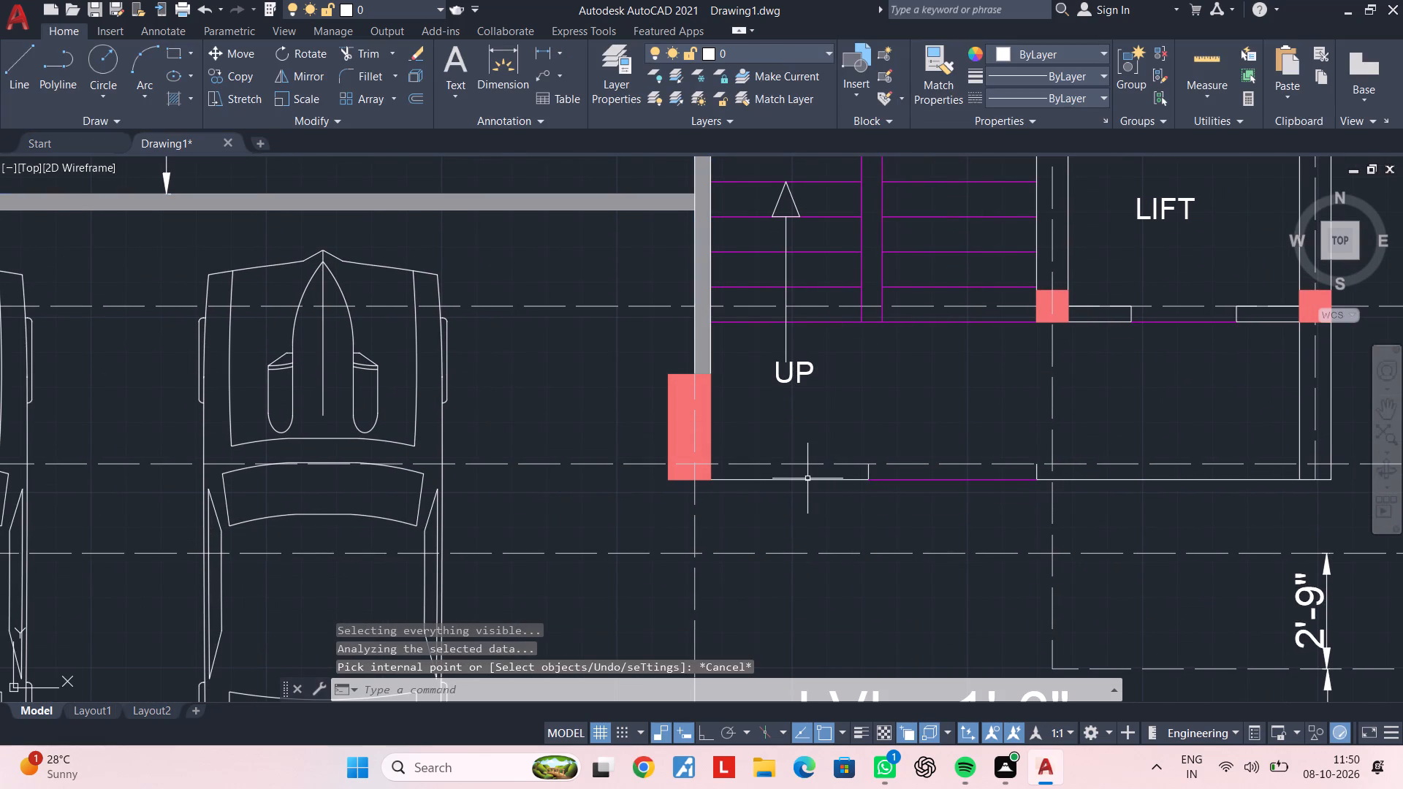
Hatch both south wall segments of the staircase lobby and its east wall below the lift solid grey, including their corner.
key("h")
key("space")
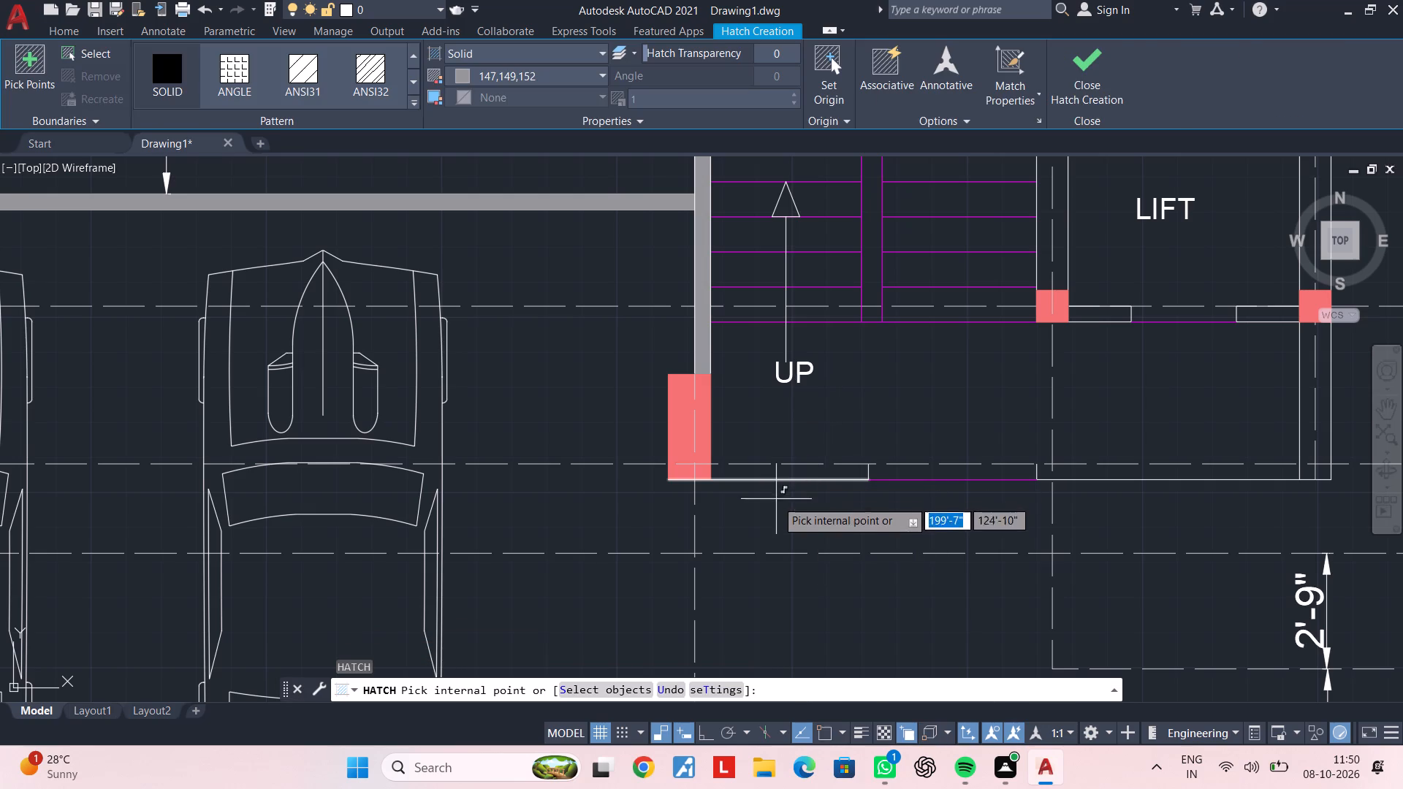
left_click(792, 468)
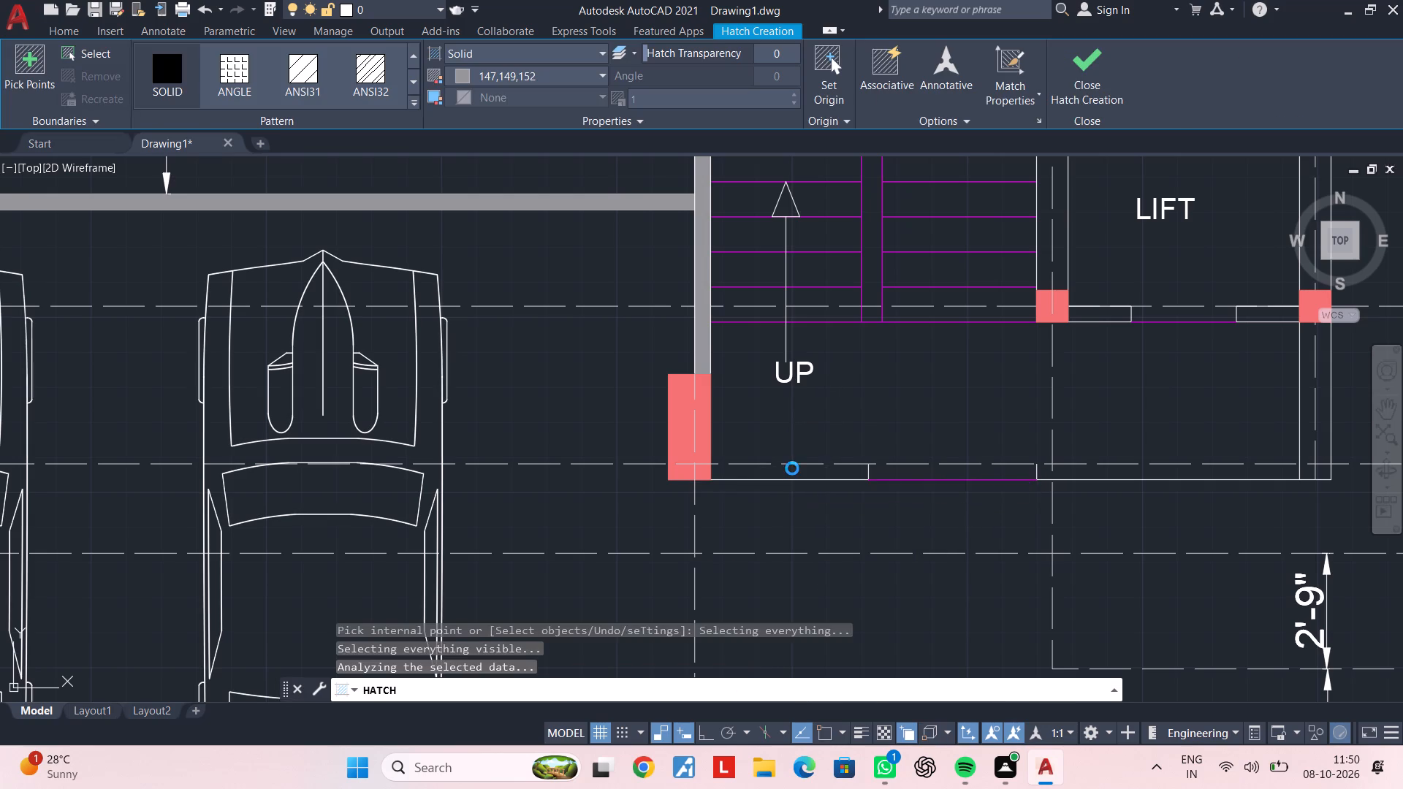
middle_click_drag(871, 500, 639, 501)
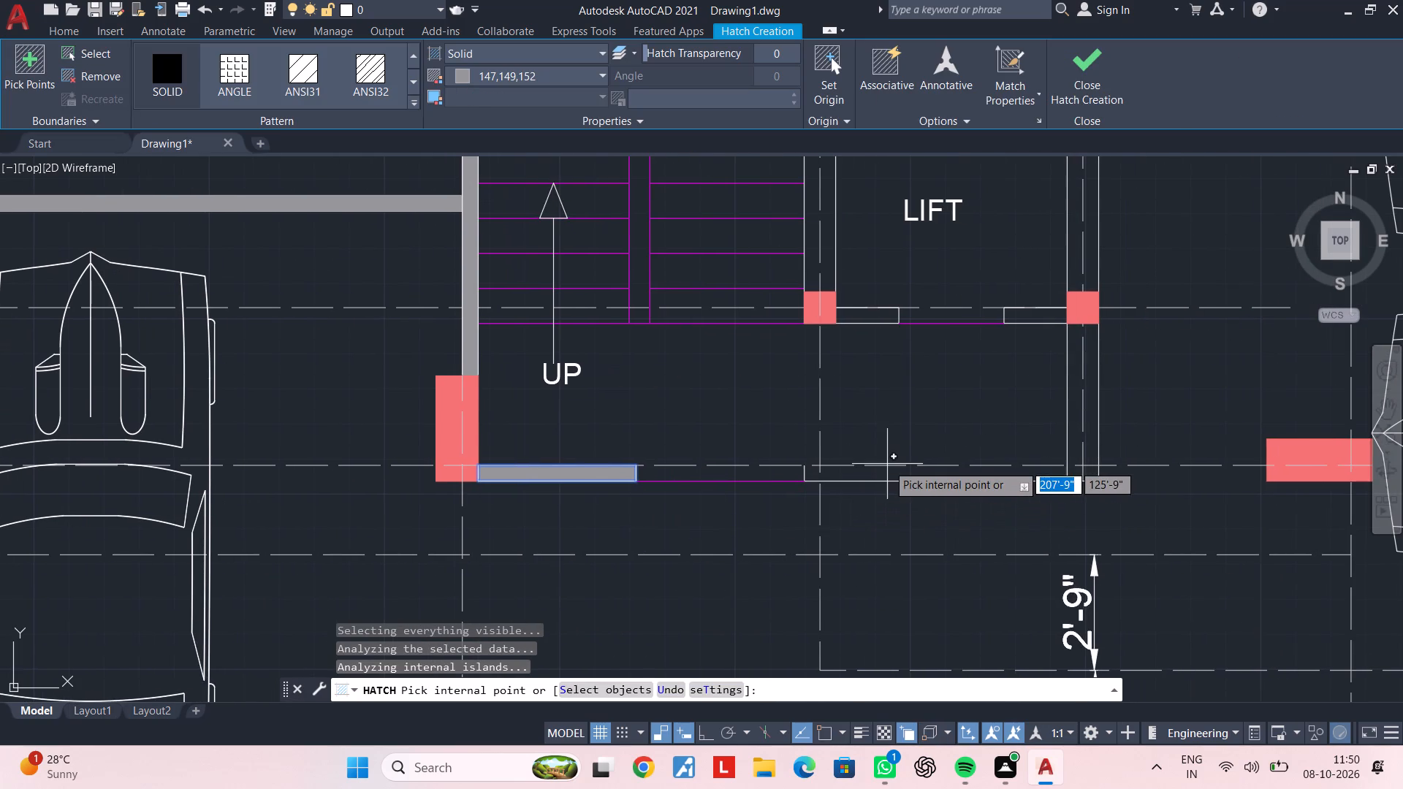
left_click(881, 473)
middle_click_drag(928, 464, 742, 510)
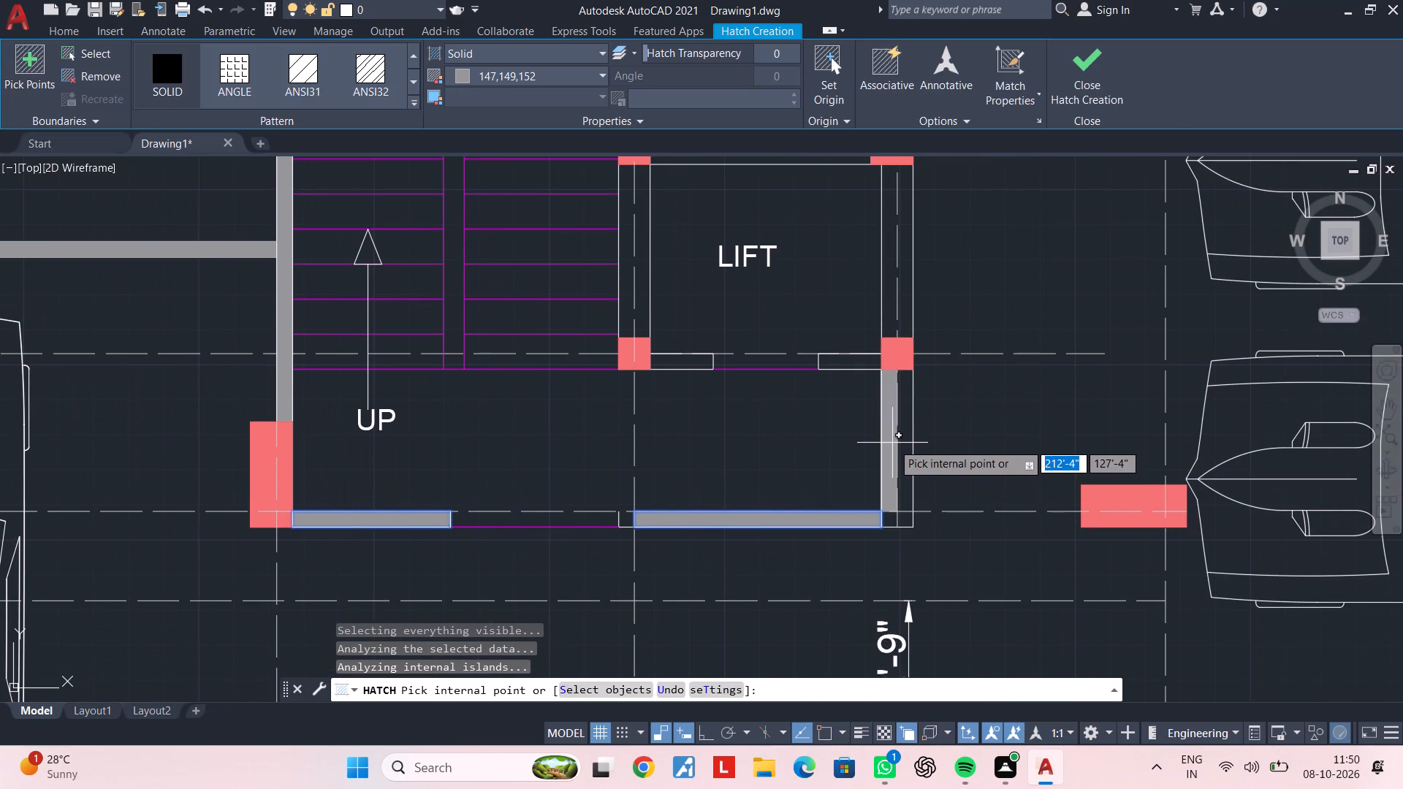
left_click(892, 443)
left_click(905, 438)
left_click(892, 517)
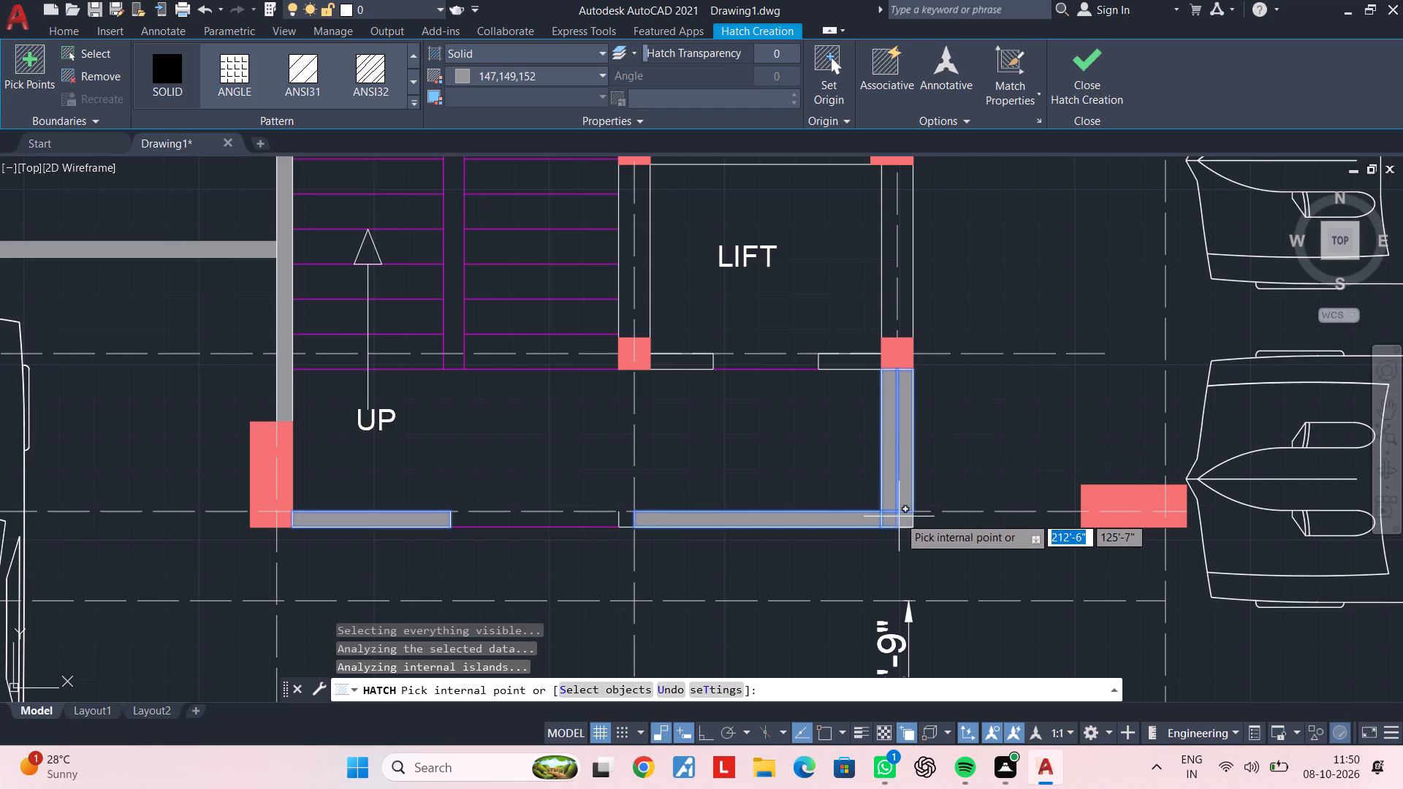
left_click(901, 517)
Hatch the lift's east, north and west walls and the two short wall pieces beside its door solid grey.
middle_click_drag(897, 411, 863, 530)
left_click(867, 417)
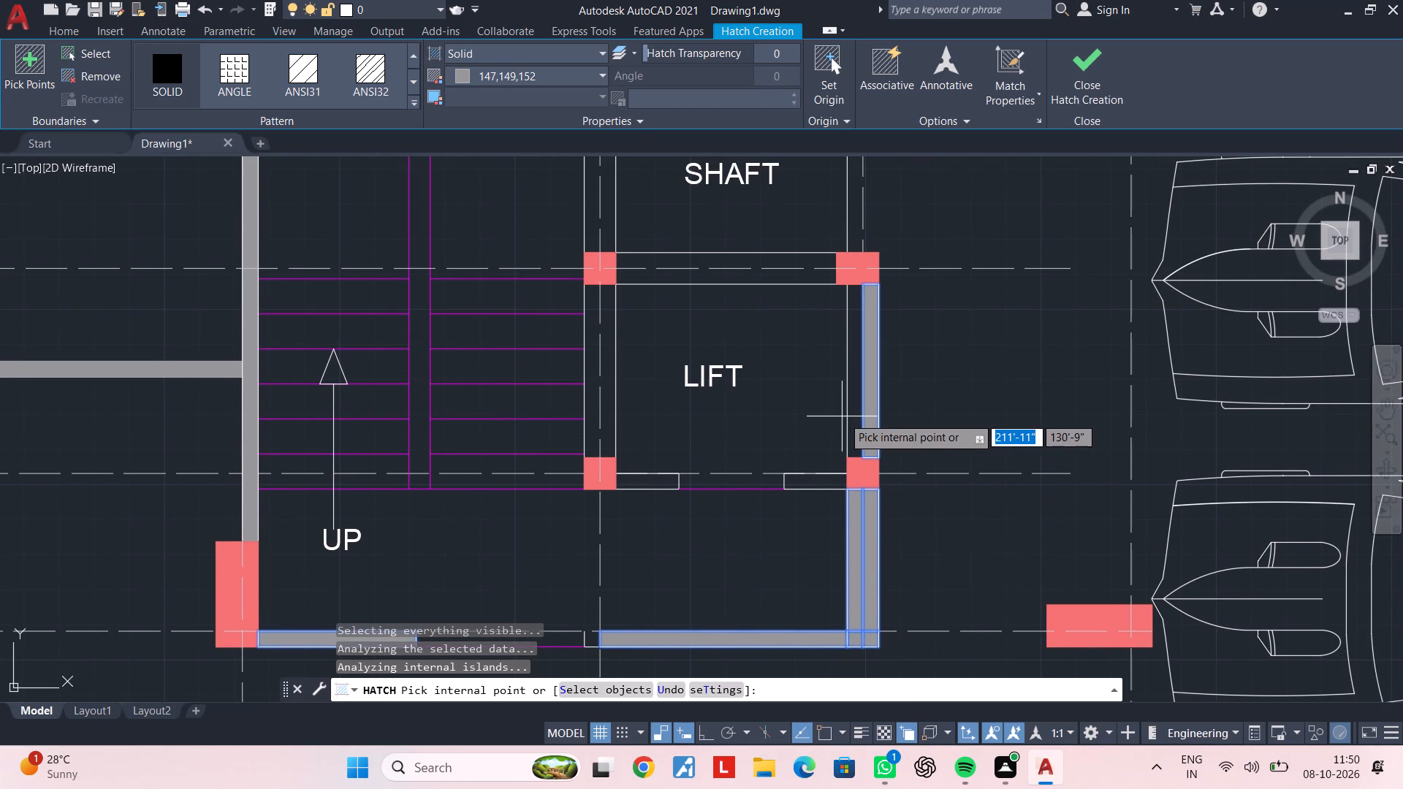
left_click(858, 412)
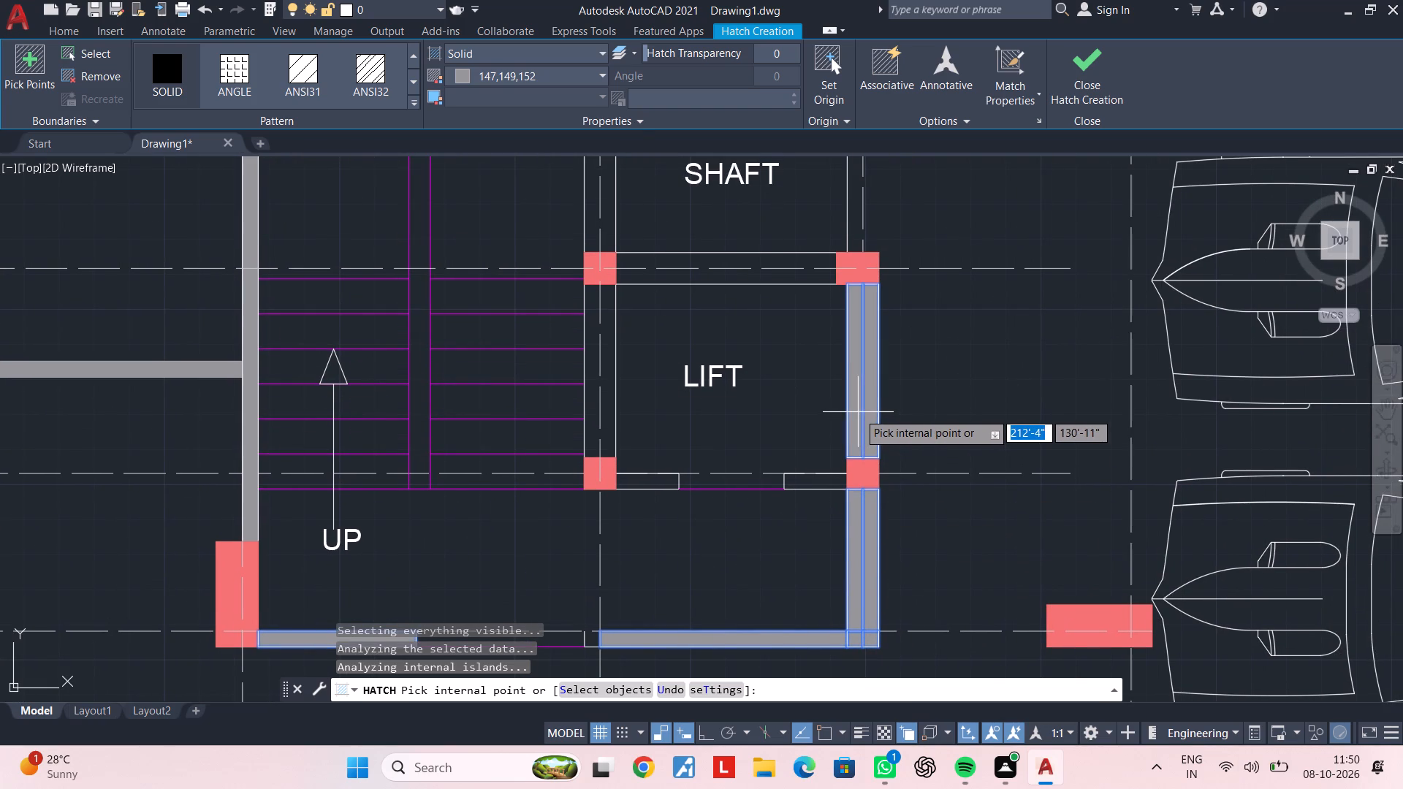
middle_click_drag(858, 354, 863, 559)
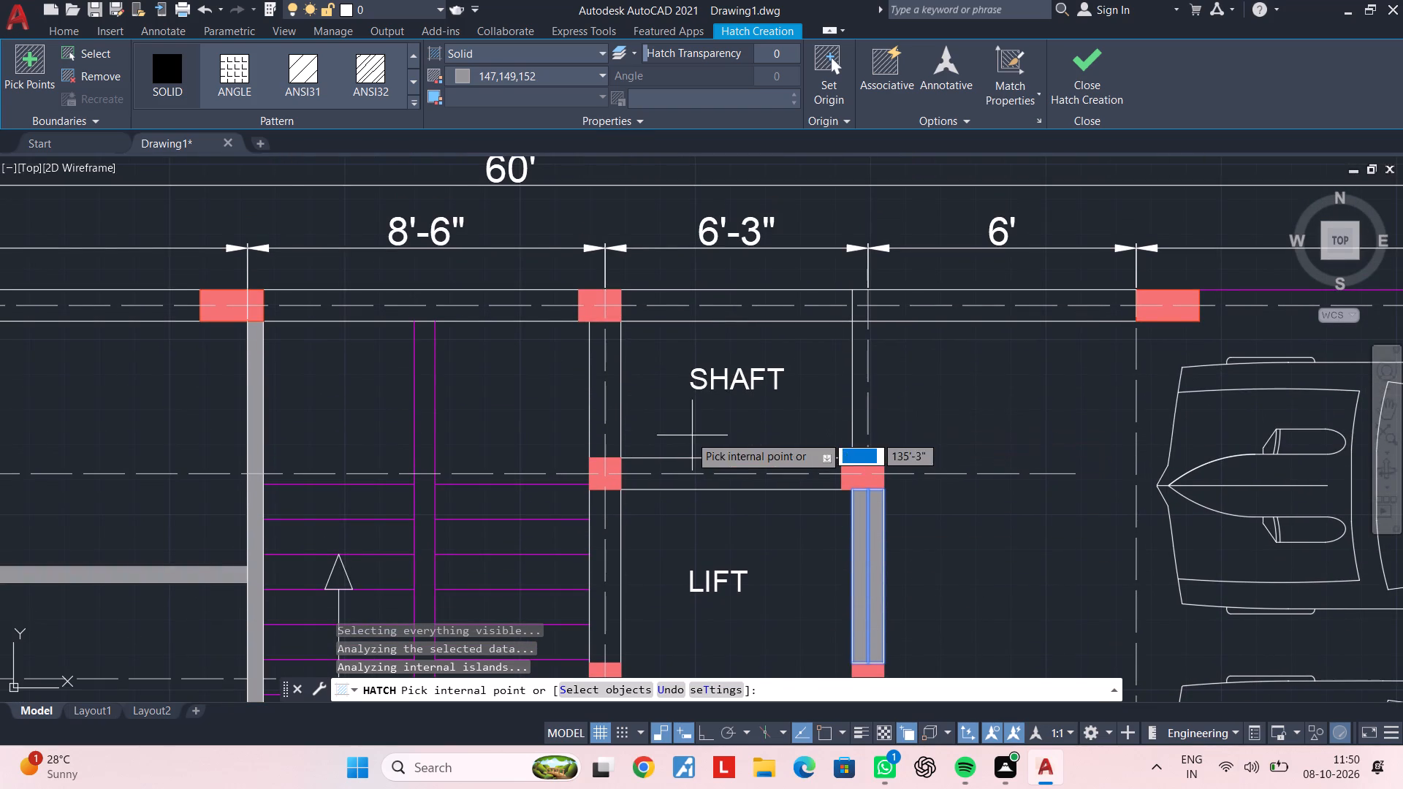
middle_click_drag(692, 435, 799, 375)
left_click(799, 404)
left_click(800, 419)
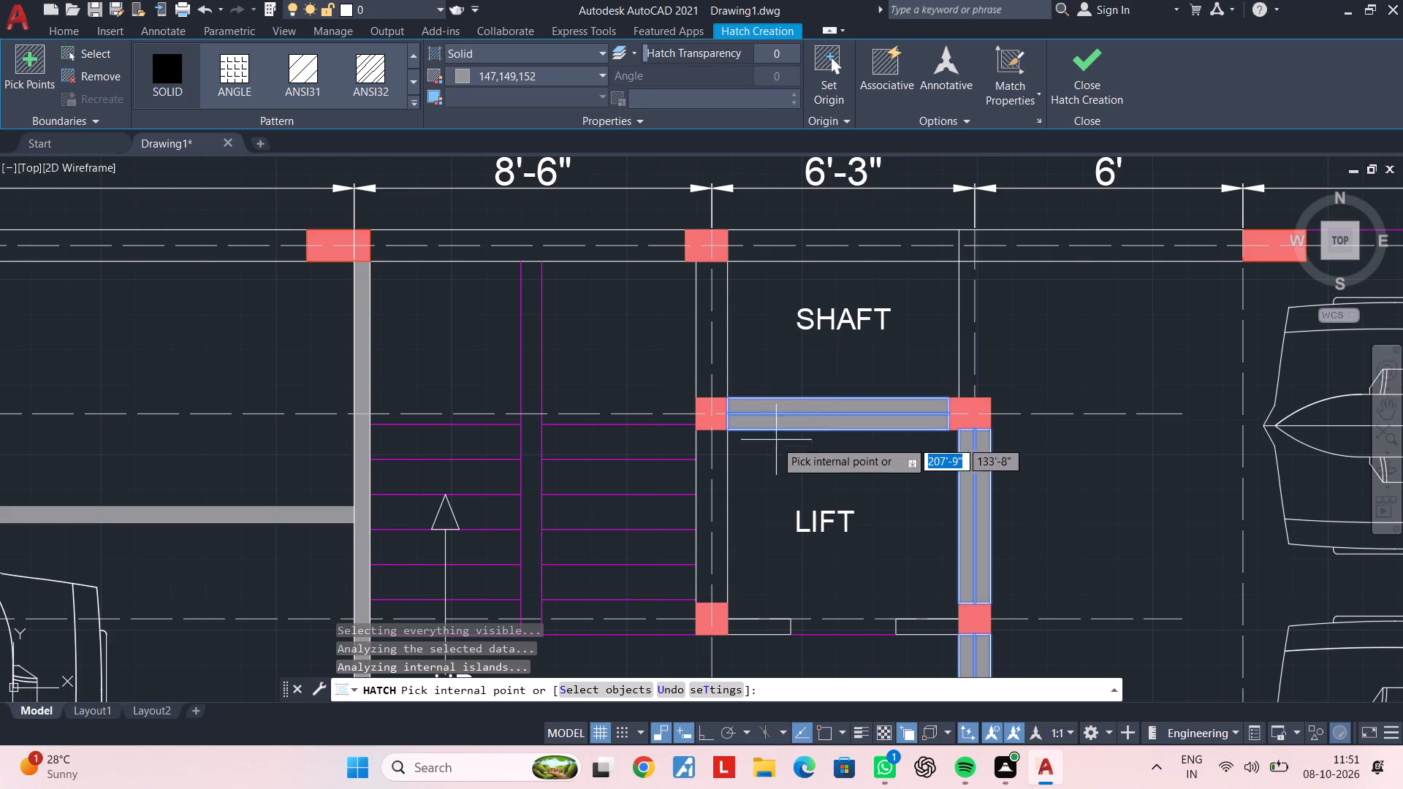
left_click(717, 476)
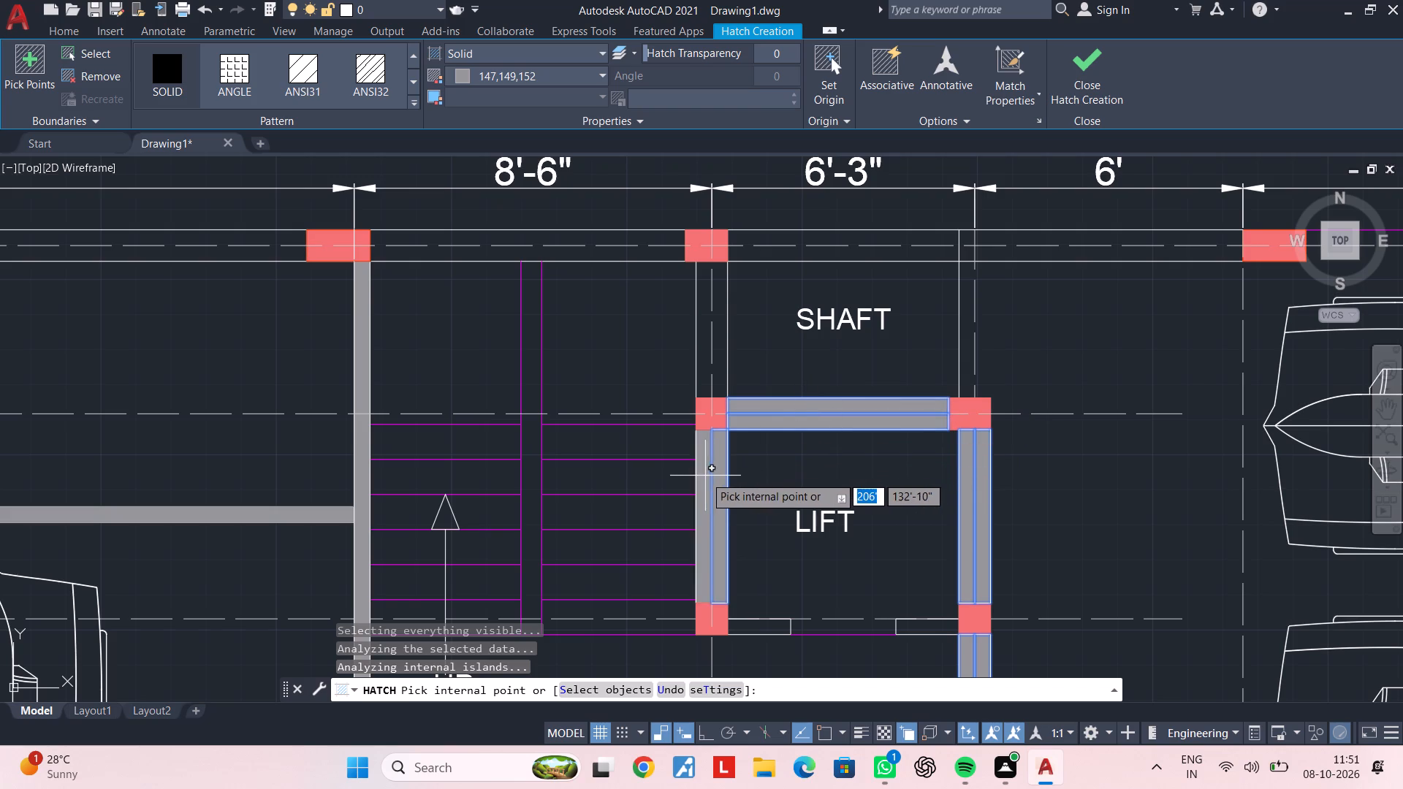
left_click(704, 476)
middle_click_drag(750, 490, 744, 350)
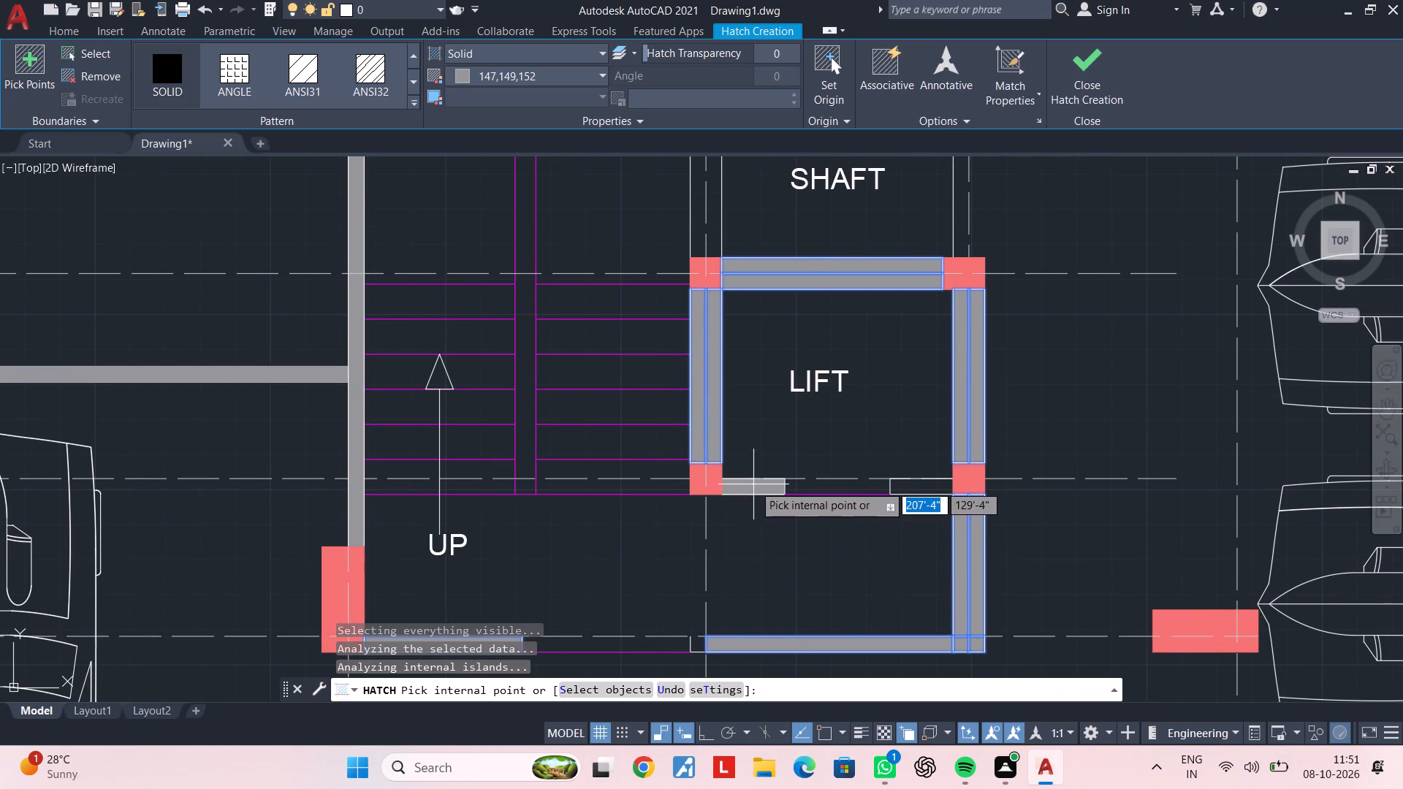
left_click(753, 484)
left_click(903, 482)
Hatch the wall between the staircase and the shaft solid grey on both sides of its grid line.
middle_click_drag(895, 357, 903, 521)
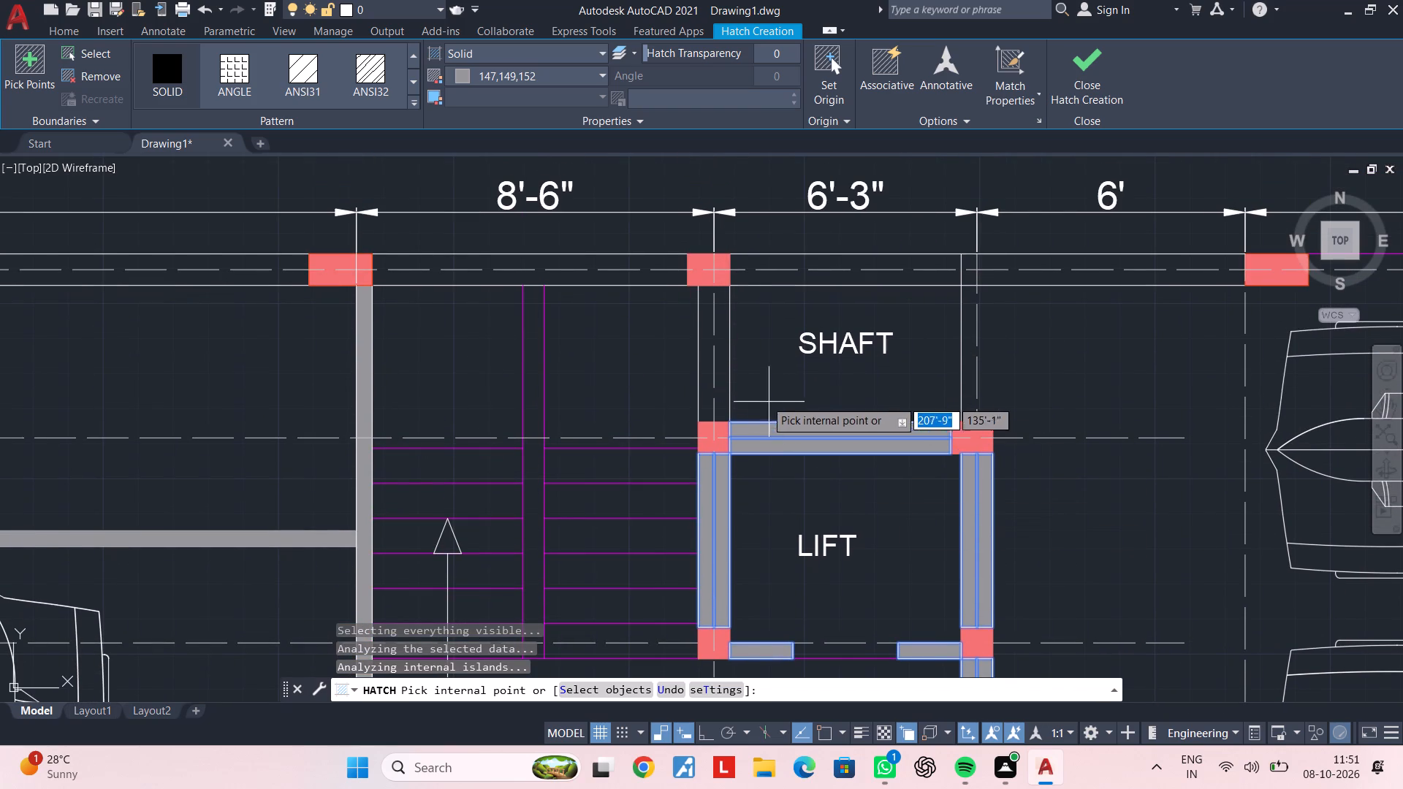
left_click(725, 385)
left_click(707, 385)
scroll(745, 427, "down", 2)
key("Escape")
key("Escape")
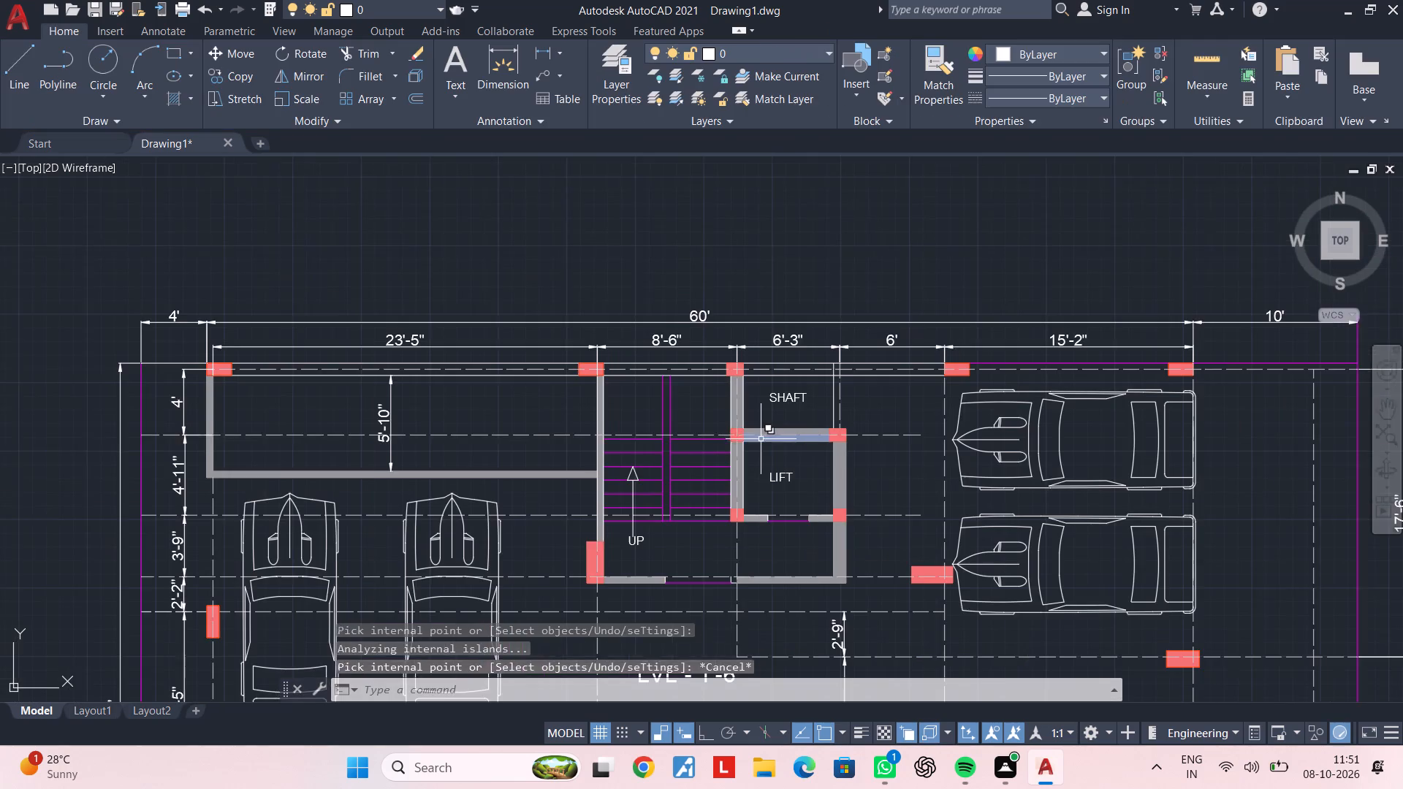
middle_click_drag(761, 439, 754, 396)
scroll(795, 426, "up", 1)
middle_click_drag(793, 438, 777, 380)
key("Escape")
key("Escape")
key("Escape")
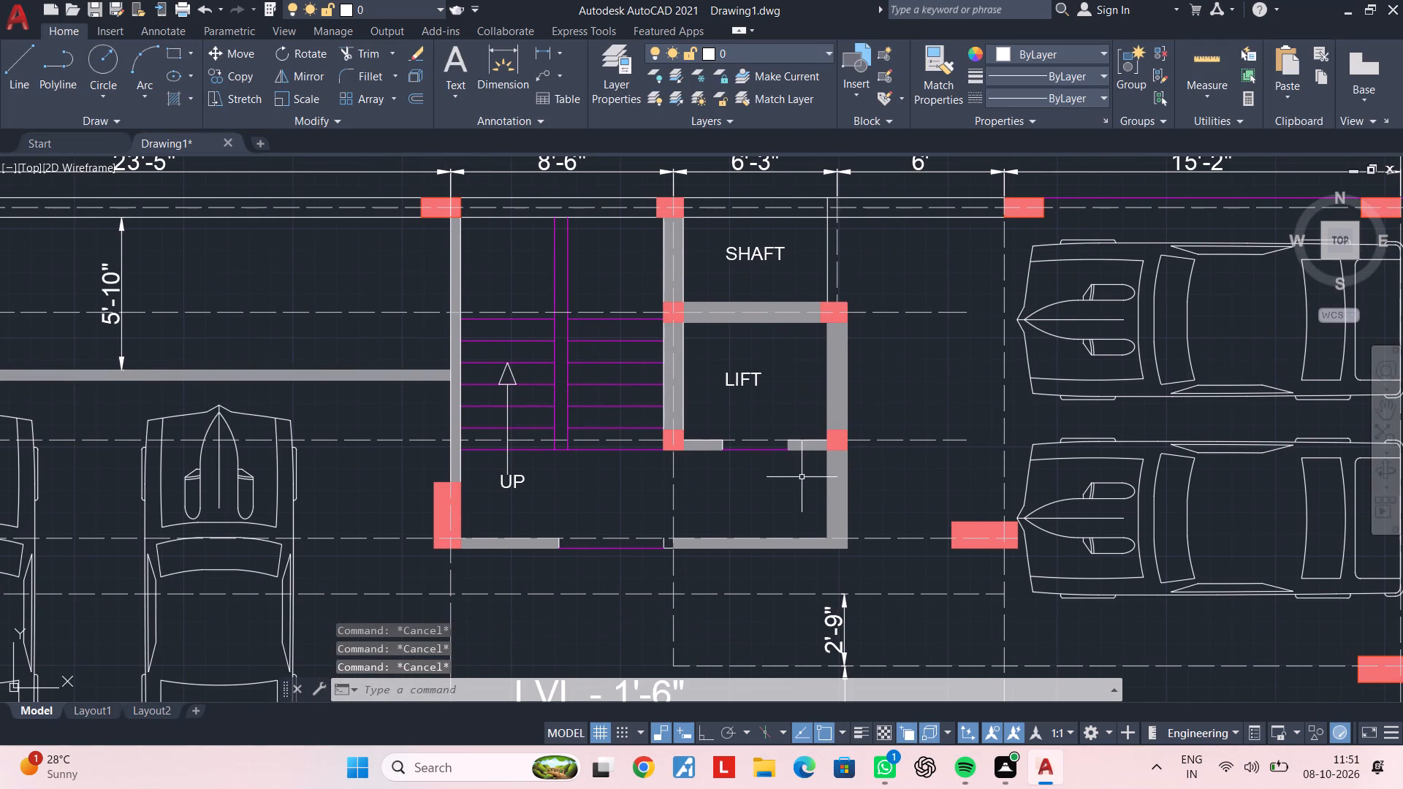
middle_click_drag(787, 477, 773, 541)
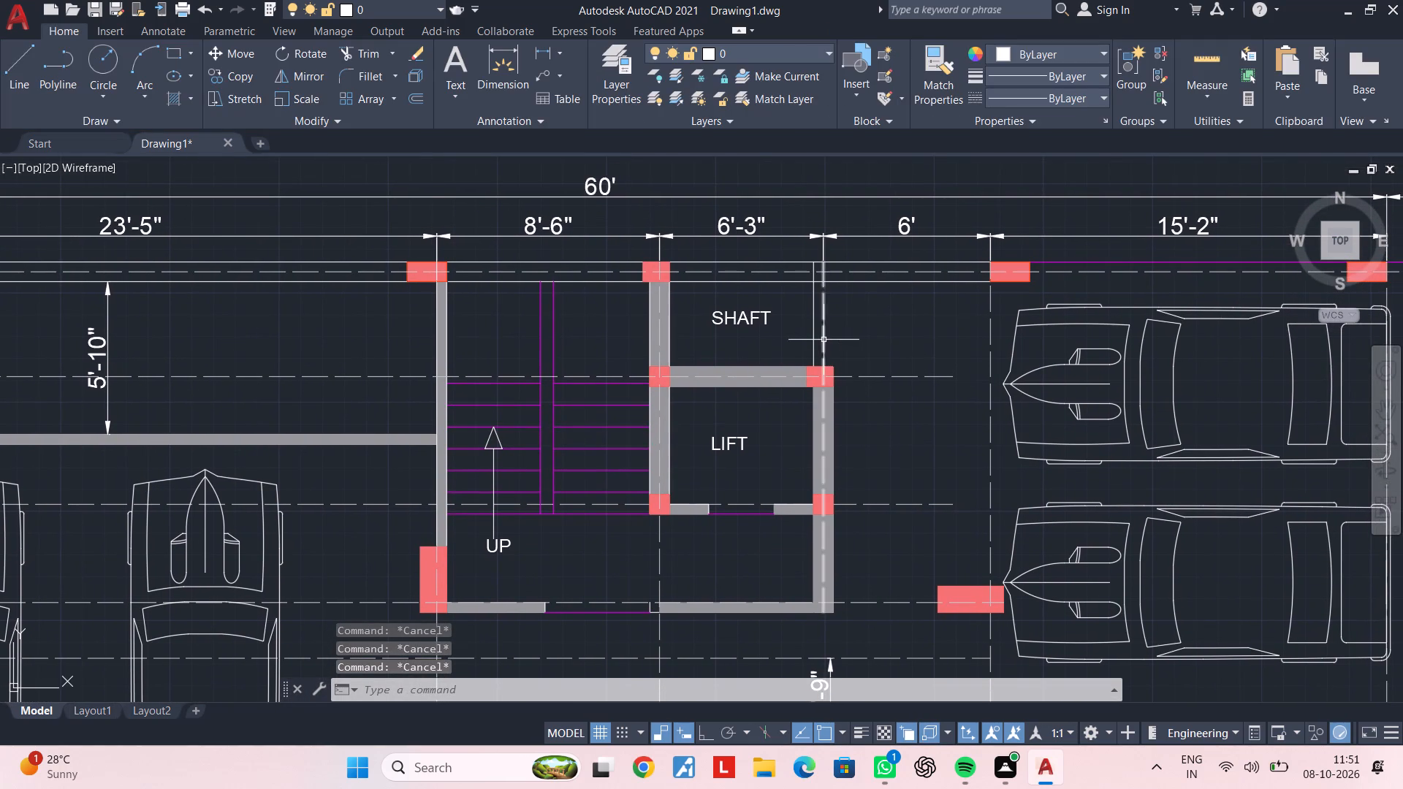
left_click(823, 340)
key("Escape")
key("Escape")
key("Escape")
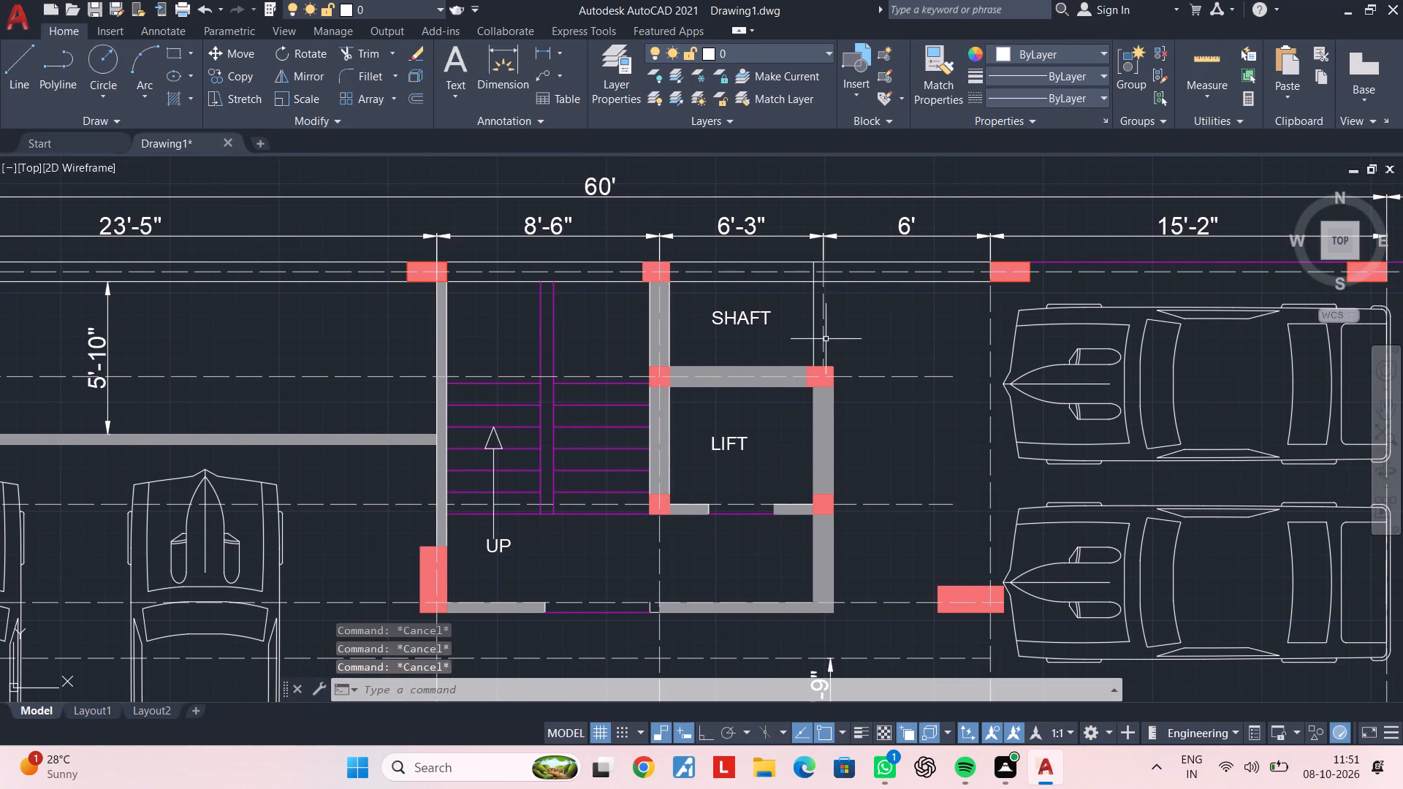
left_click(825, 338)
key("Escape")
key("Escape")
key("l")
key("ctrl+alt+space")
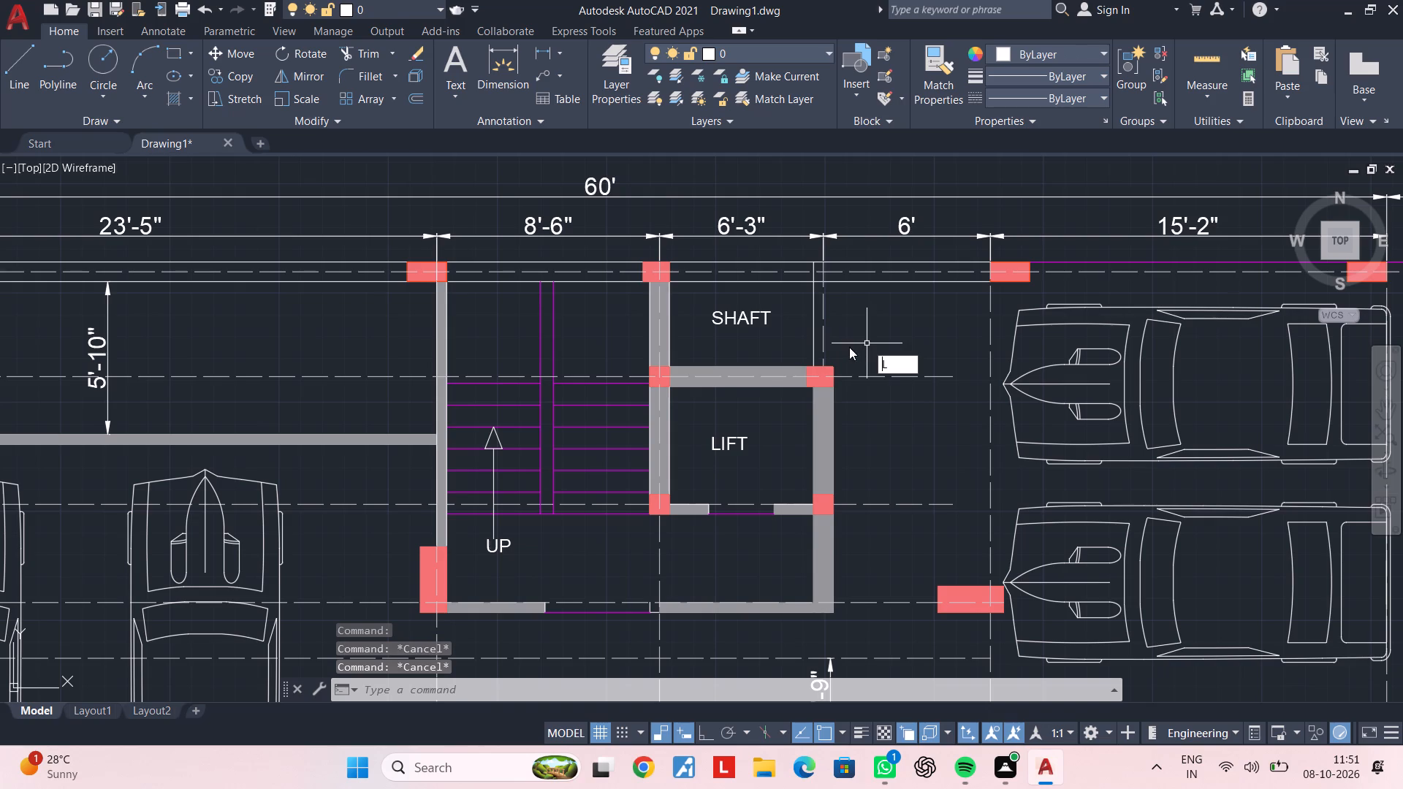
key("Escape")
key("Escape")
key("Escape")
Draw a vertical line along the centre of the shaft and lift's east wall, from the north wall's outer face to the lobby's south face.
key("l")
key("space")
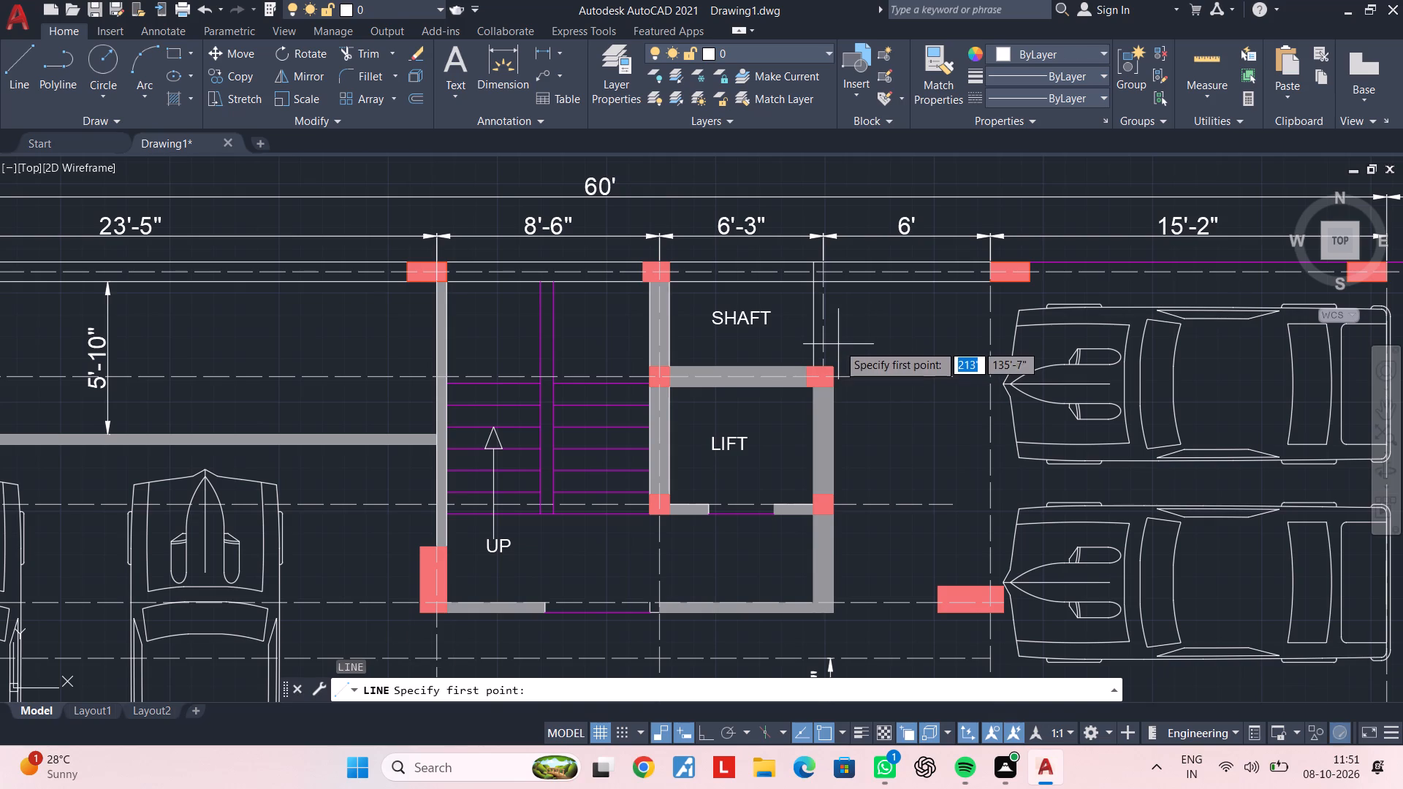
left_click(823, 264)
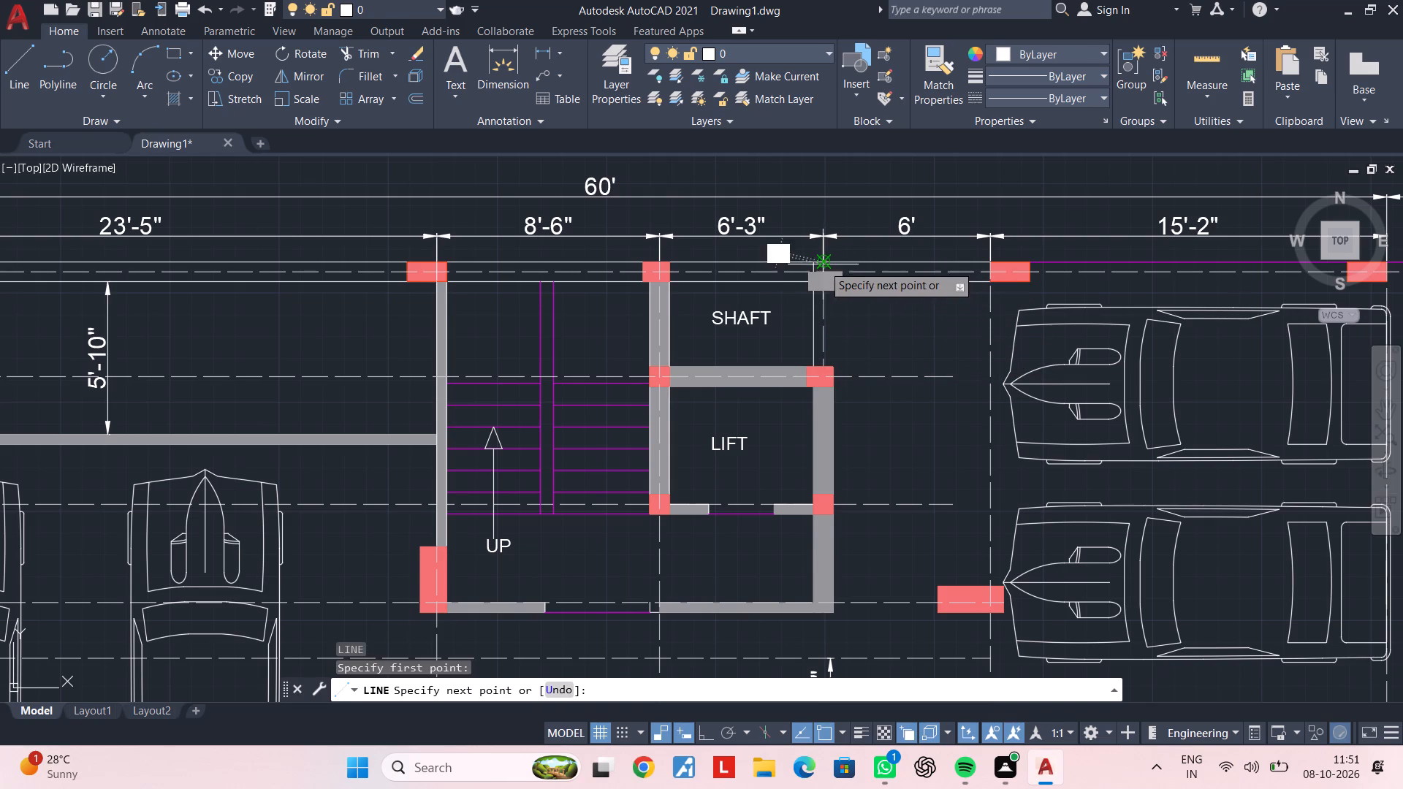
scroll(824, 609, "up", 2)
left_click(818, 623)
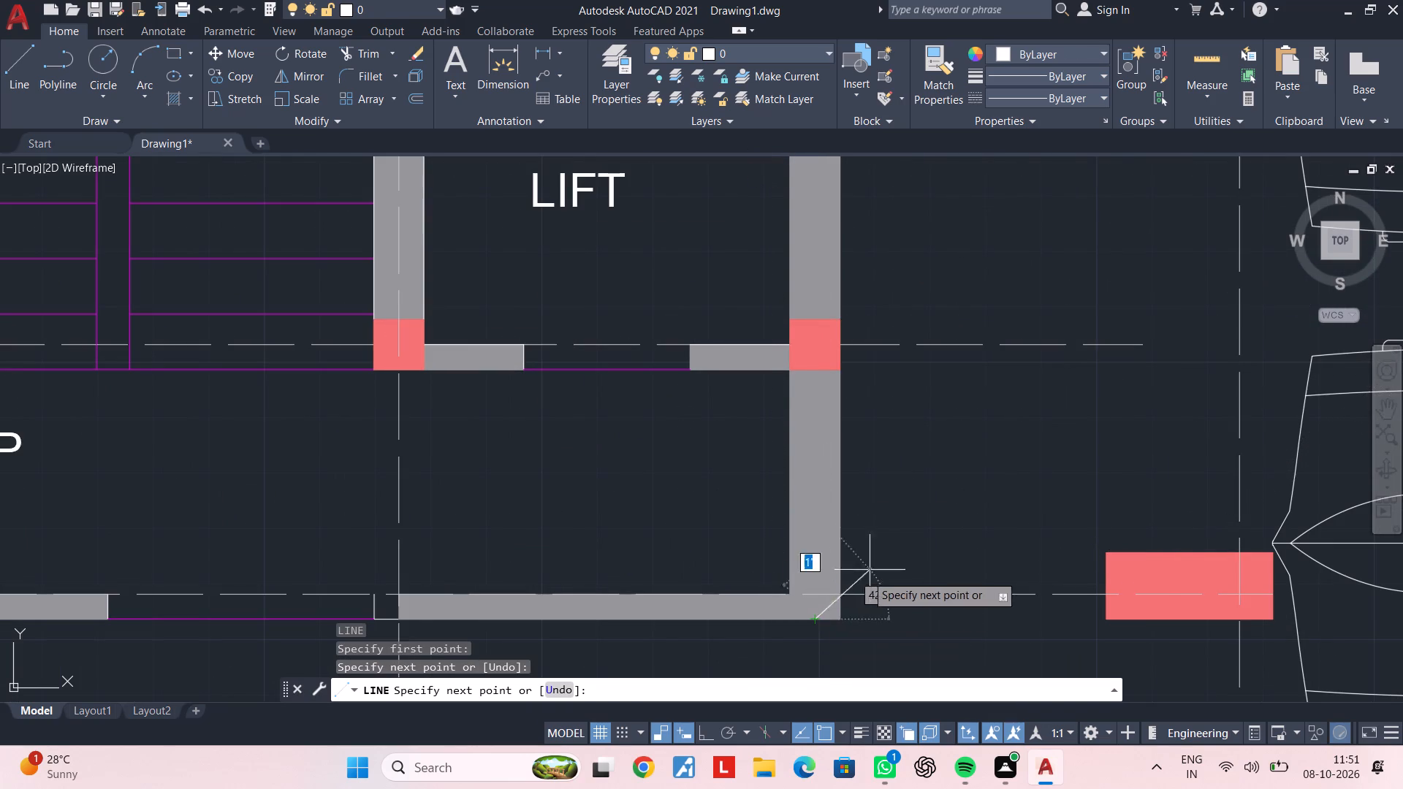
scroll(873, 559, "down", 2)
middle_click_drag(894, 520, 882, 554)
key("Escape")
key("Escape")
key("Escape")
key("Escape")
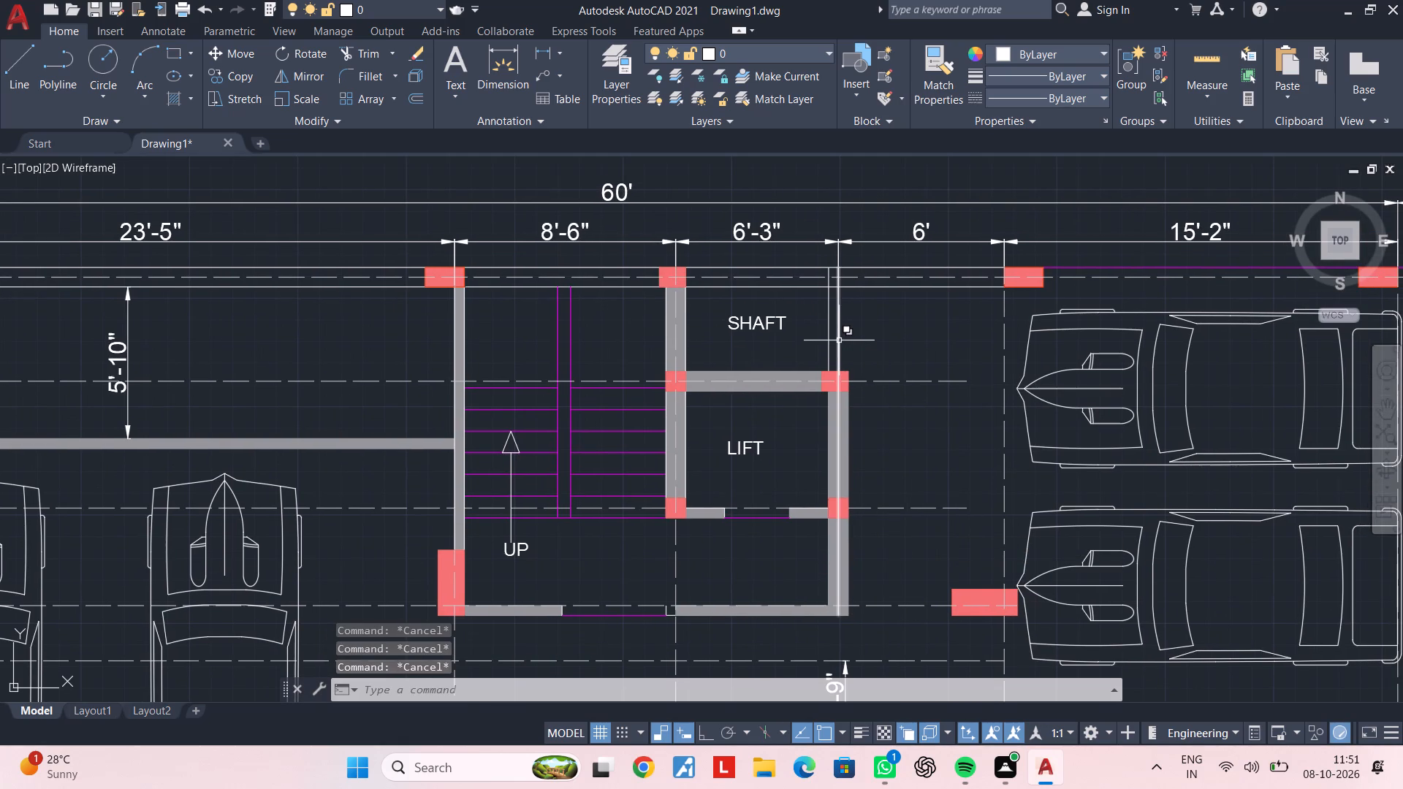
Match the new vertical line's properties to the dashed horizontal grid line east of the lift door.
left_click(839, 340)
key("Escape")
key("Escape")
key("Escape")
type("MA")
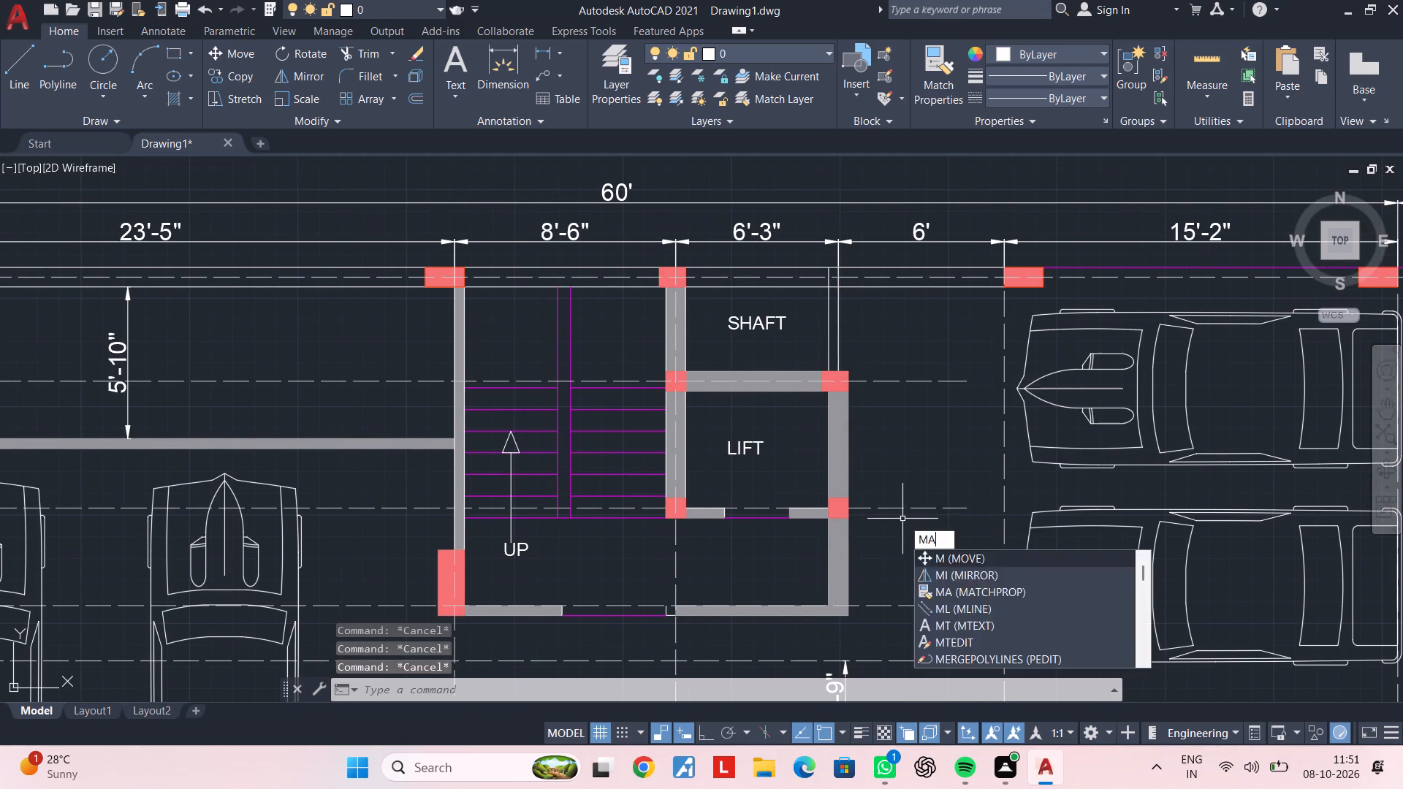
key("space")
left_click(901, 508)
left_click(837, 481)
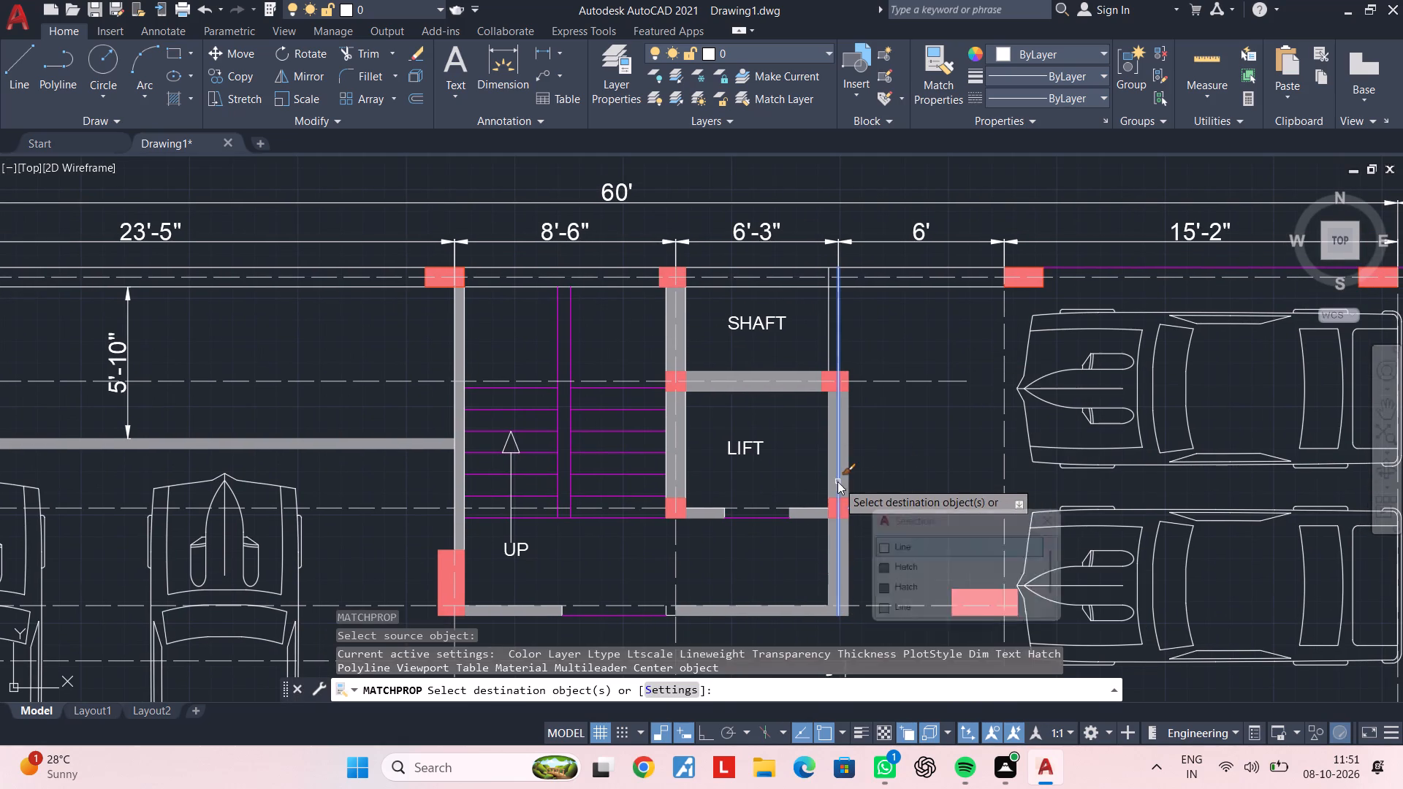
left_click(906, 549)
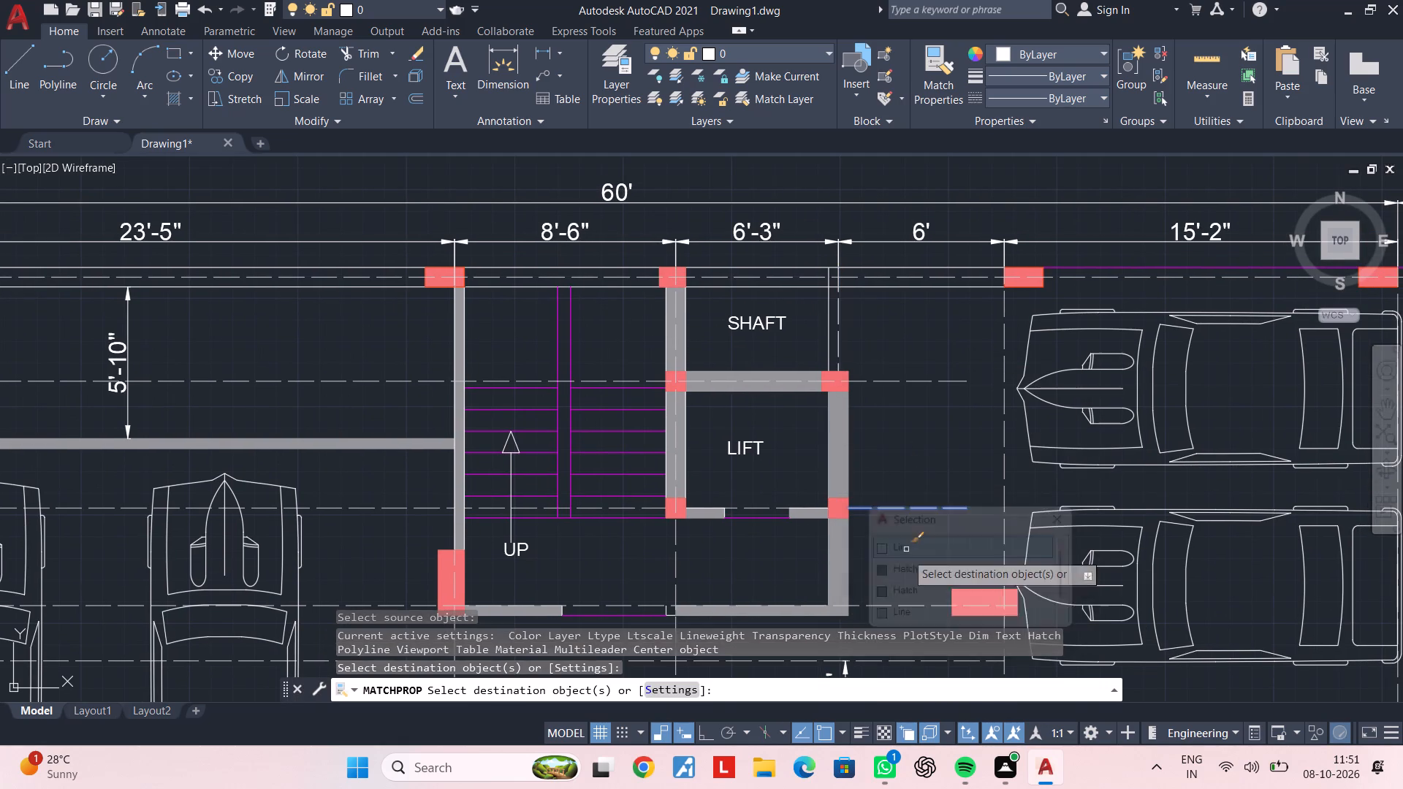
Delete the duplicate vertical line overlapping the dashed grid line along the shaft and lift's east wall.
key("Escape")
key("Escape")
key("Escape")
left_click(838, 347)
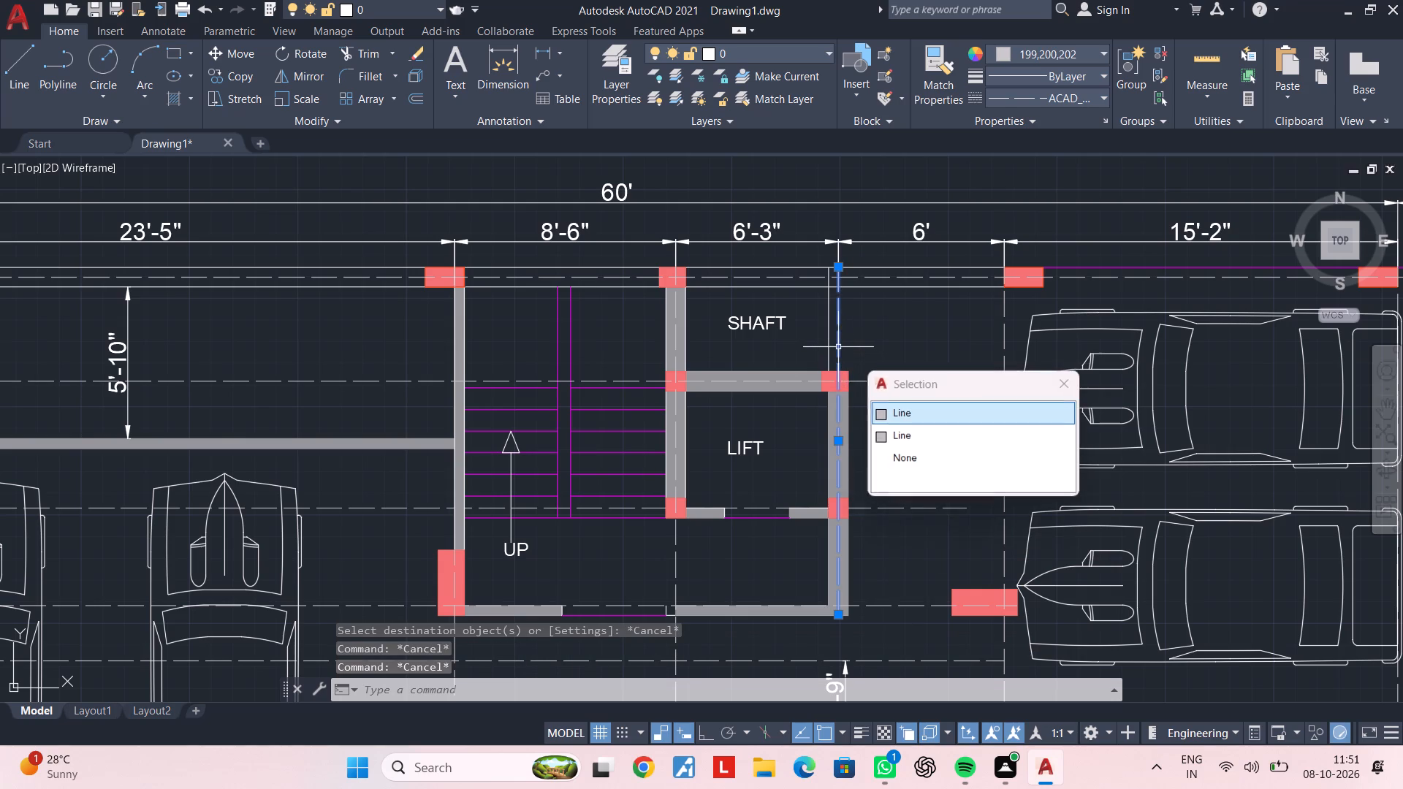
key("Delete")
left_click(946, 416)
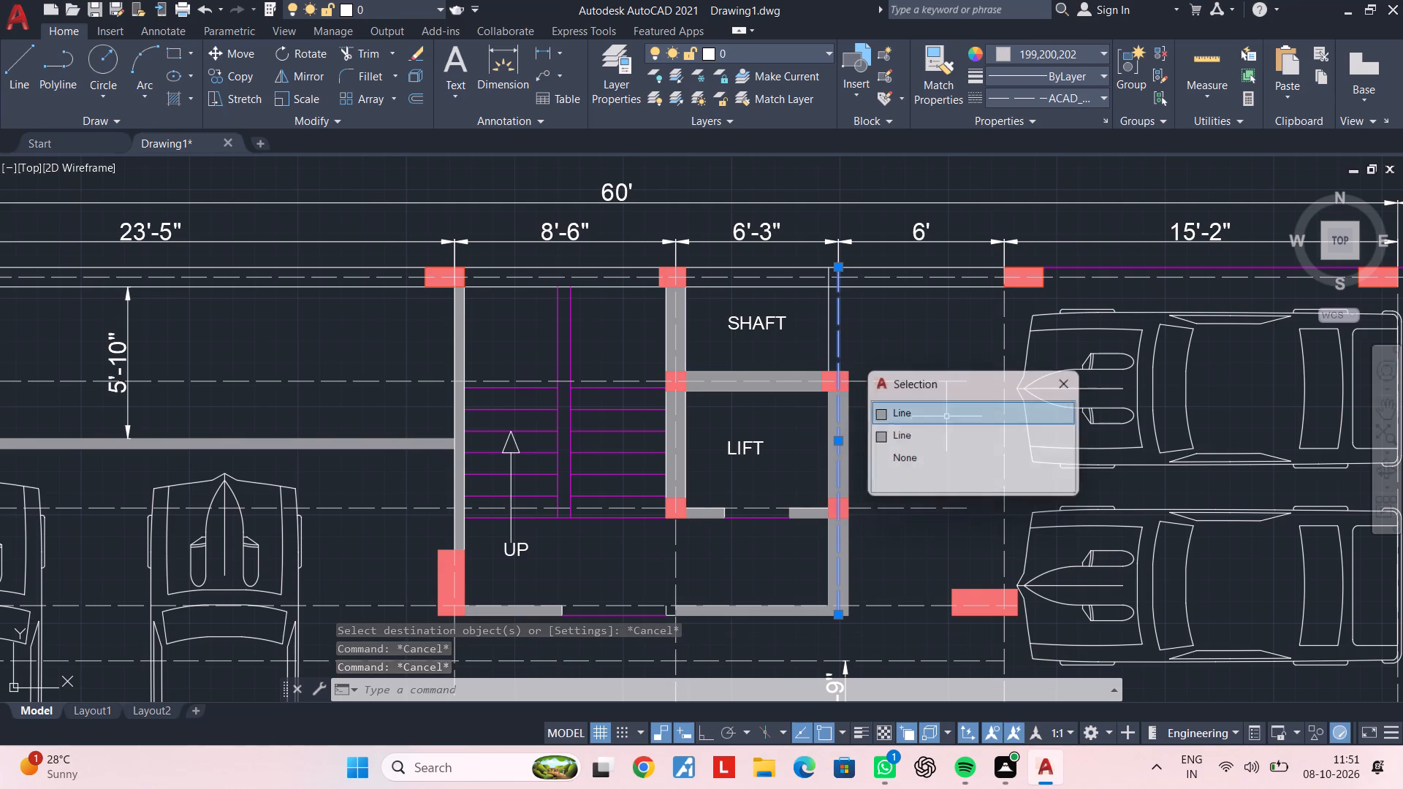
key("Delete")
scroll(920, 445, "down", 1)
middle_click_drag(920, 445, 916, 378)
key("Escape")
key("Escape")
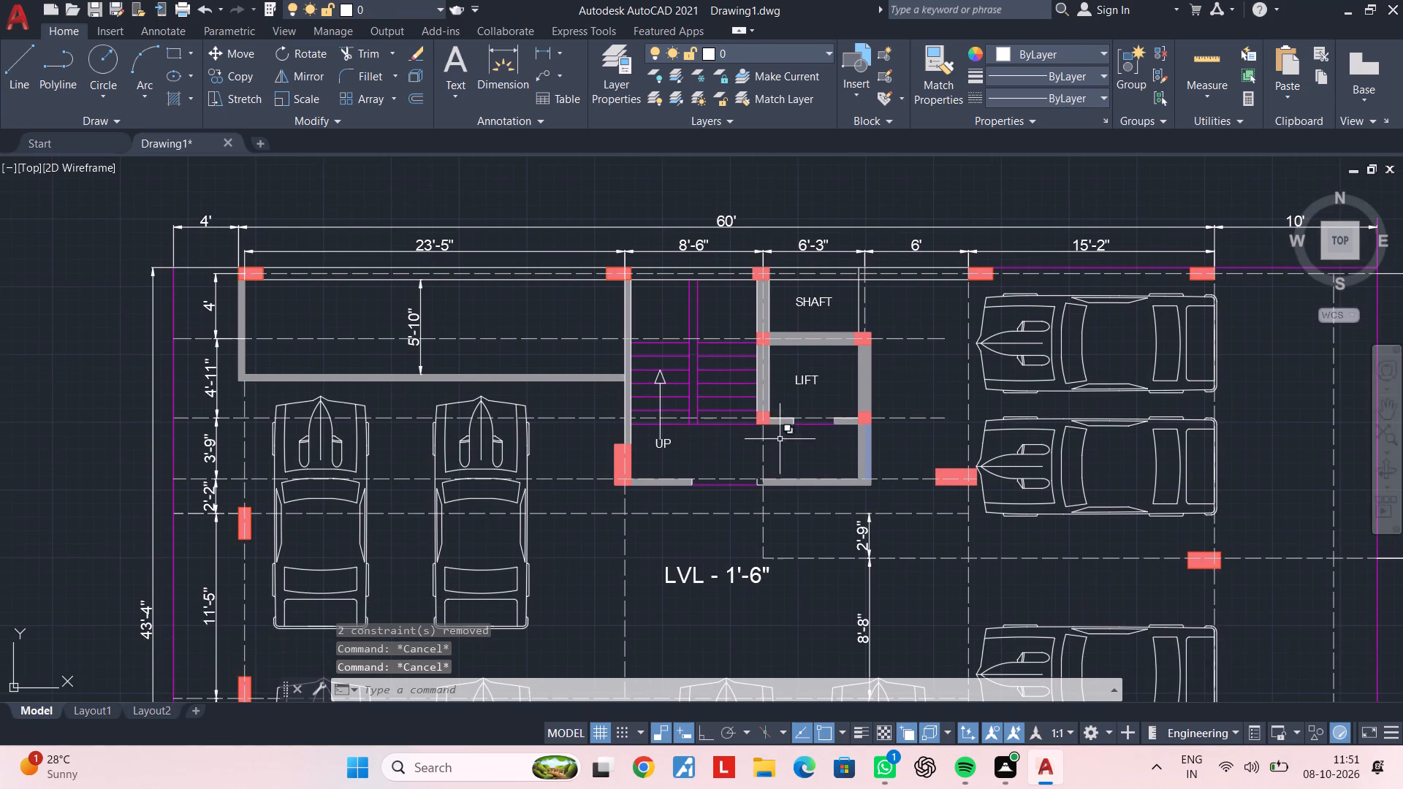
Hatch the short wall piece on the east side of the lobby's south opening solid grey.
middle_click_drag(775, 441, 776, 478)
middle_click_drag(776, 478, 815, 490)
scroll(664, 405, "up", 1)
middle_click_drag(615, 422, 756, 418)
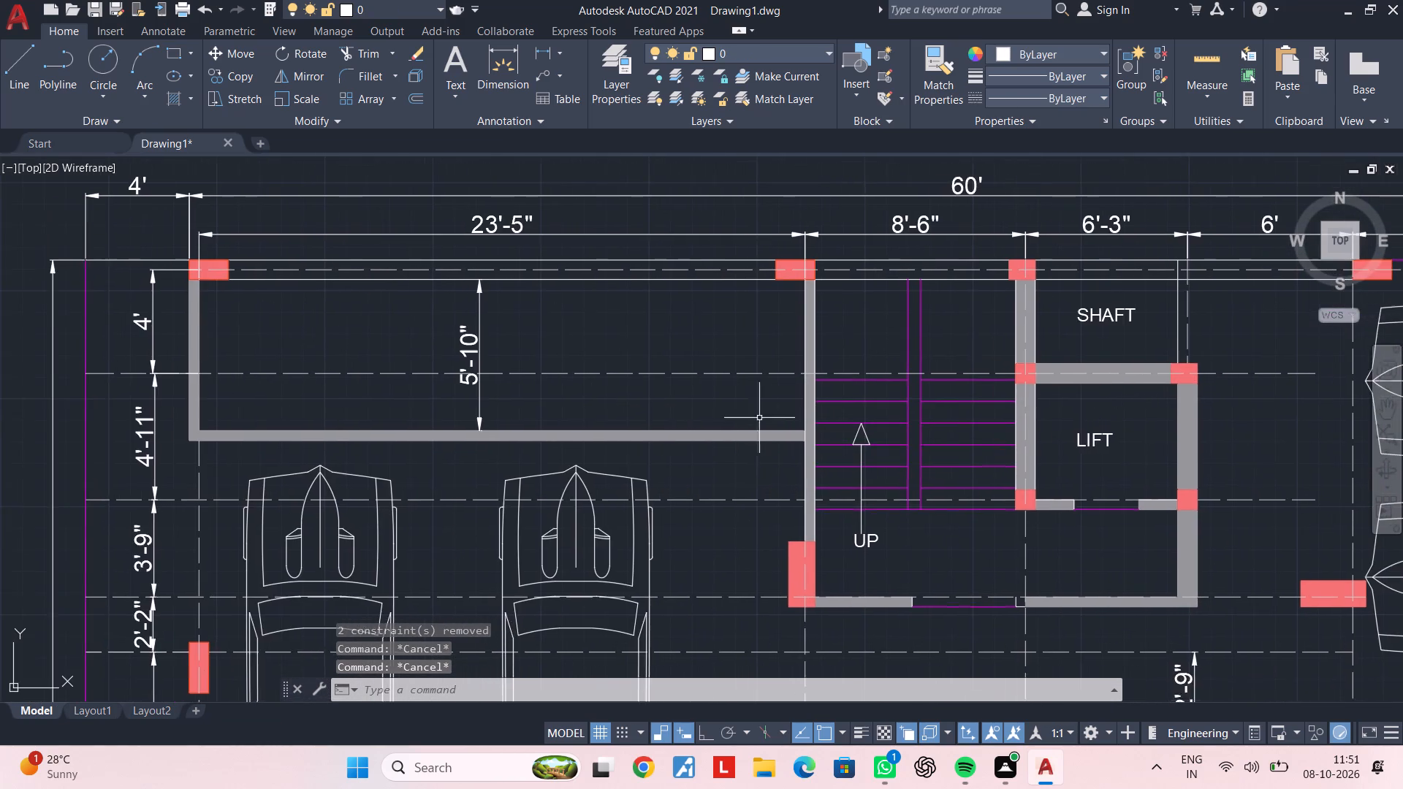
middle_click_drag(680, 444, 811, 444)
key("Escape")
key("Escape")
scroll(887, 460, "down", 1)
middle_click_drag(894, 460, 666, 460)
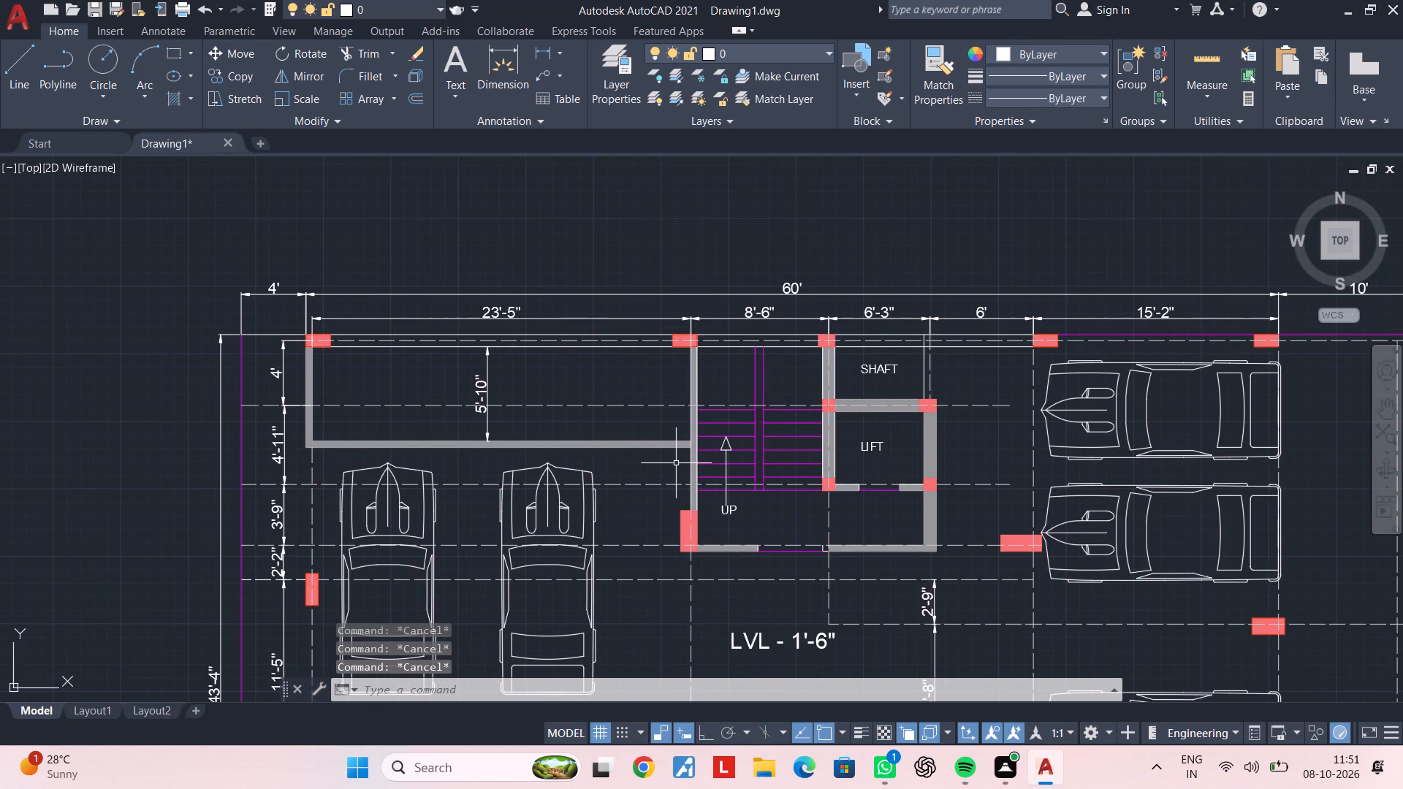
scroll(846, 536, "up", 2)
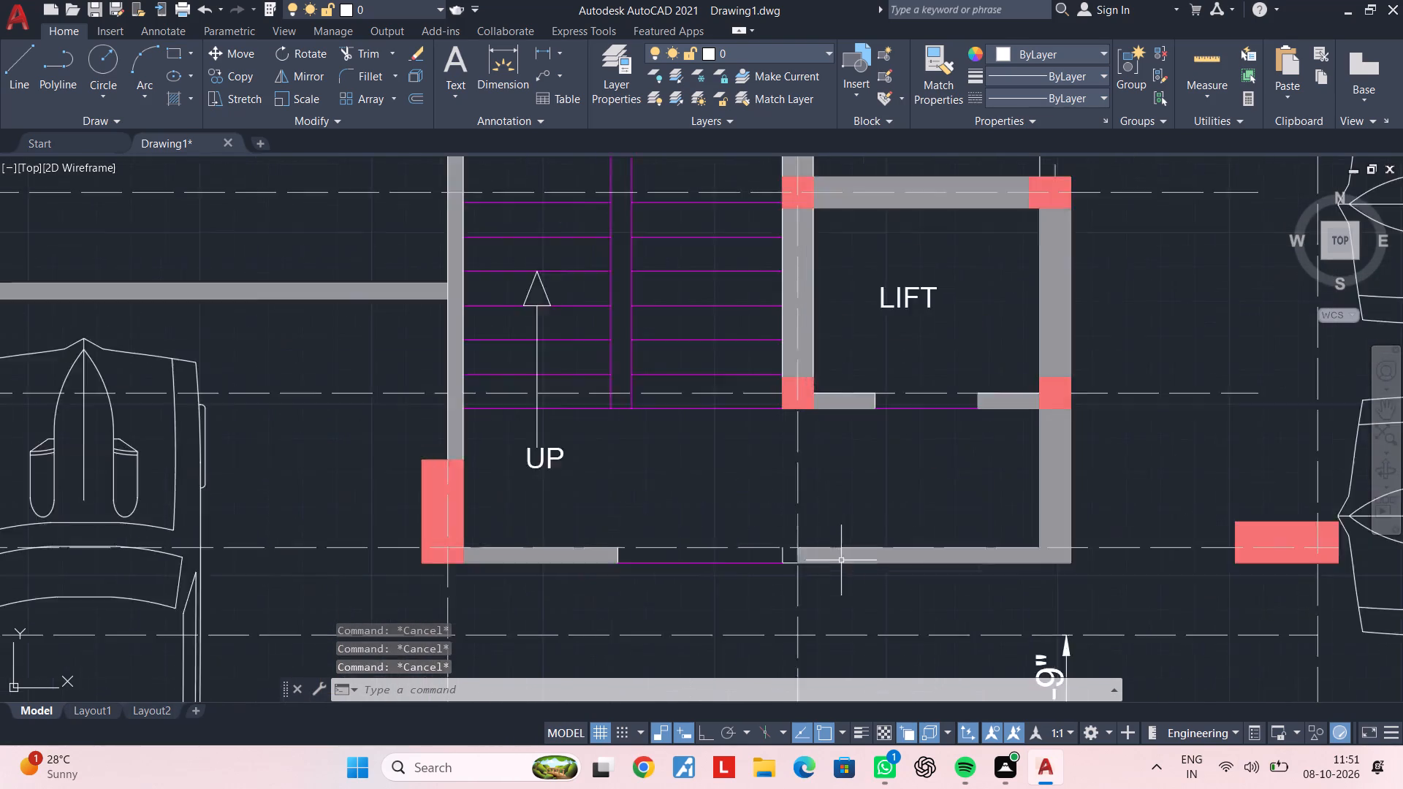
scroll(841, 560, "up", 1)
middle_click_drag(799, 560, 829, 515)
scroll(799, 560, "up", 2)
middle_click_drag(717, 517, 773, 513)
key("Escape")
key("Escape")
key("h")
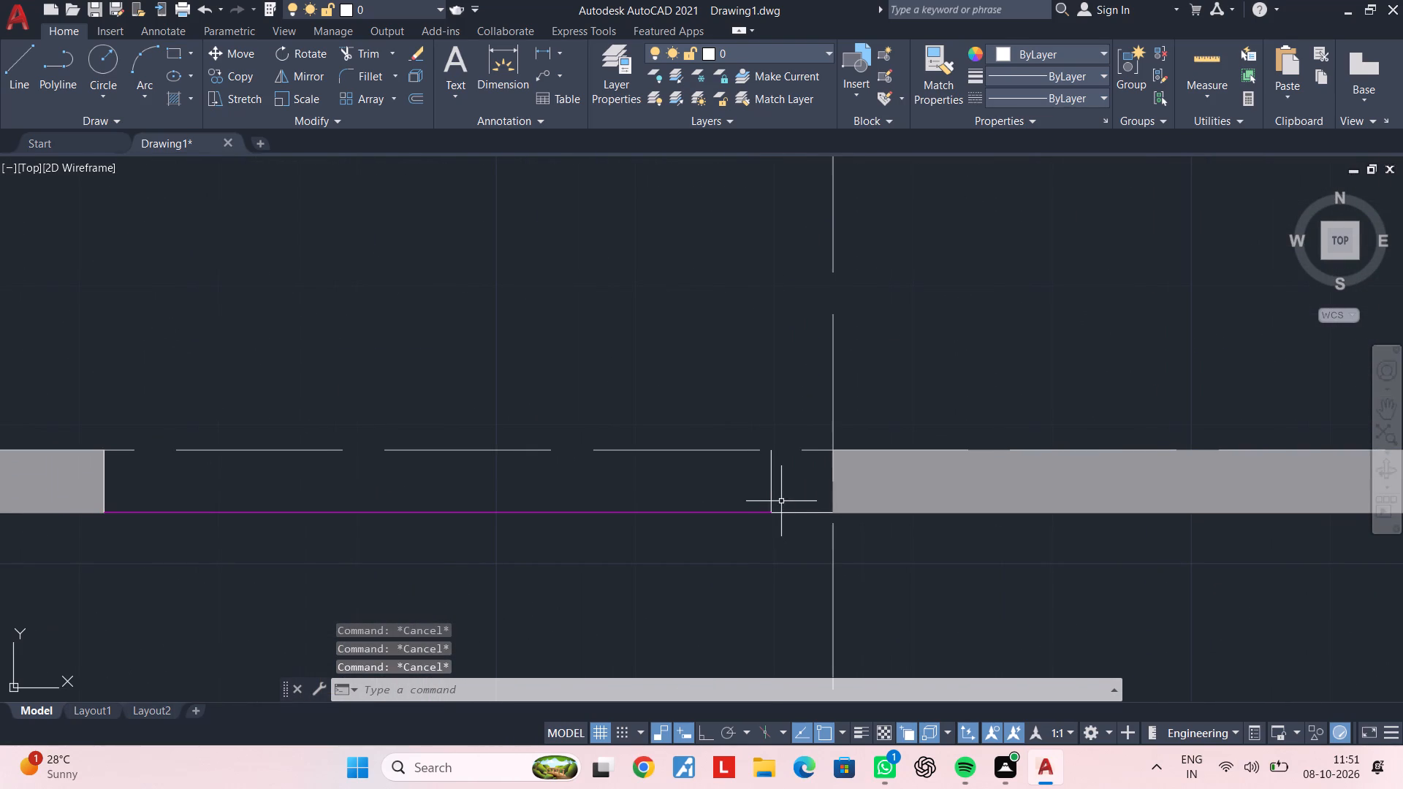
key("space")
left_click(798, 485)
scroll(795, 487, "down", 2)
middle_click_drag(793, 489, 724, 503)
key("Escape")
key("Escape")
Look over the hatched walls around the staircase and lift and the overall parking layout.
scroll(602, 553, "down", 2)
middle_click_drag(620, 547, 699, 499)
key("Escape")
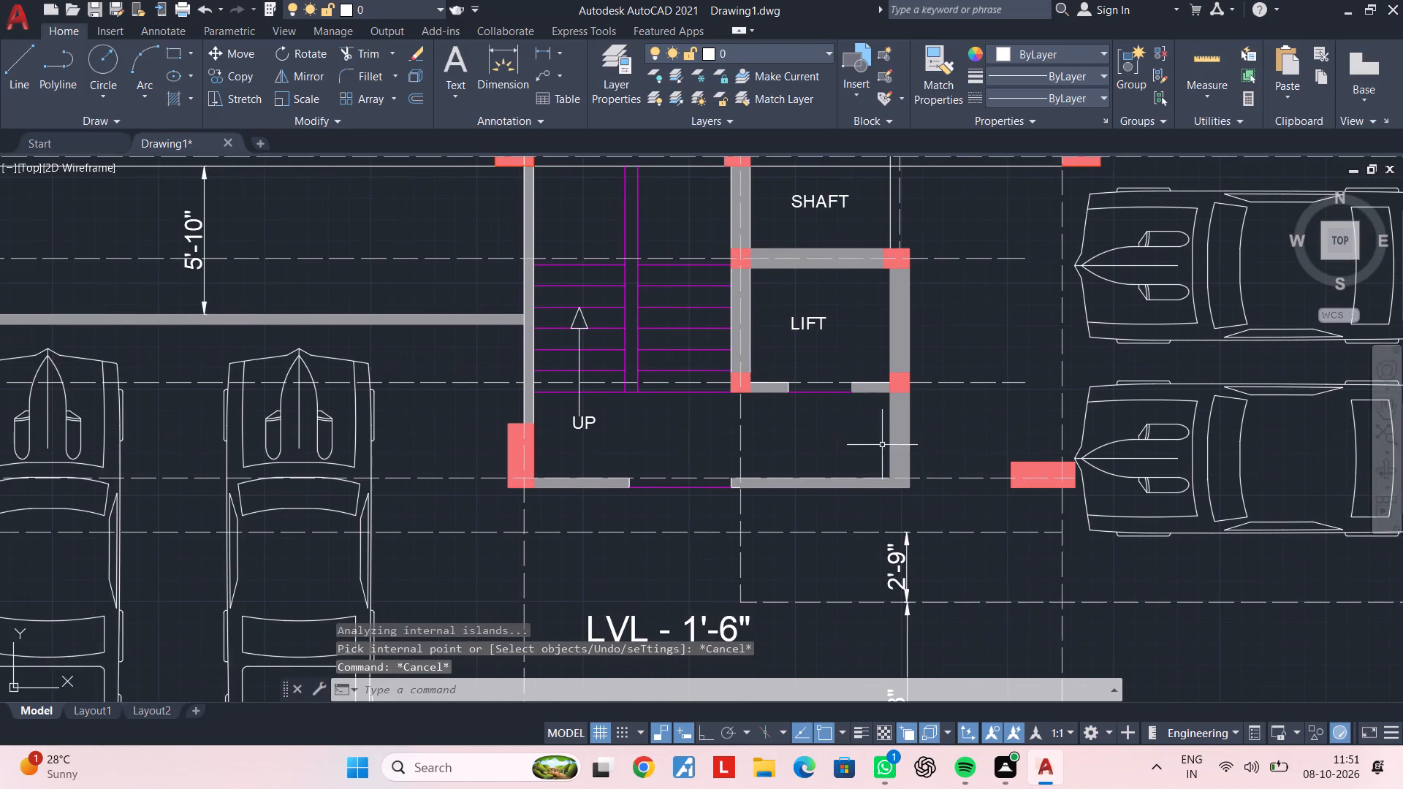
middle_click_drag(887, 439, 778, 436)
key("Escape")
key("Escape")
middle_click_drag(743, 465, 777, 408)
key("Escape")
middle_click_drag(997, 441, 849, 484)
middle_click_drag(784, 492, 881, 467)
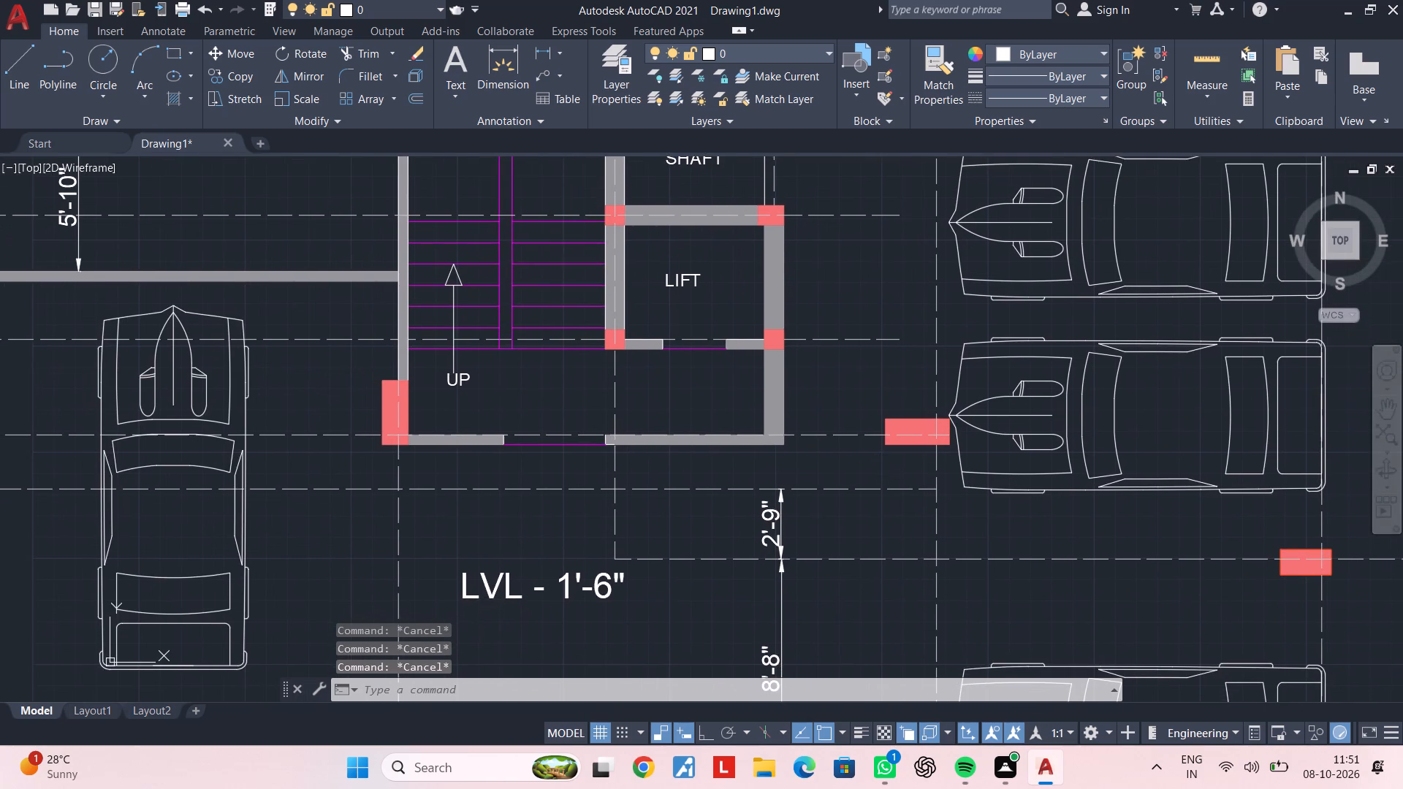
scroll(825, 466, "down", 2)
middle_click_drag(825, 466, 939, 427)
middle_click_drag(741, 477, 826, 443)
middle_click_drag(900, 462, 779, 460)
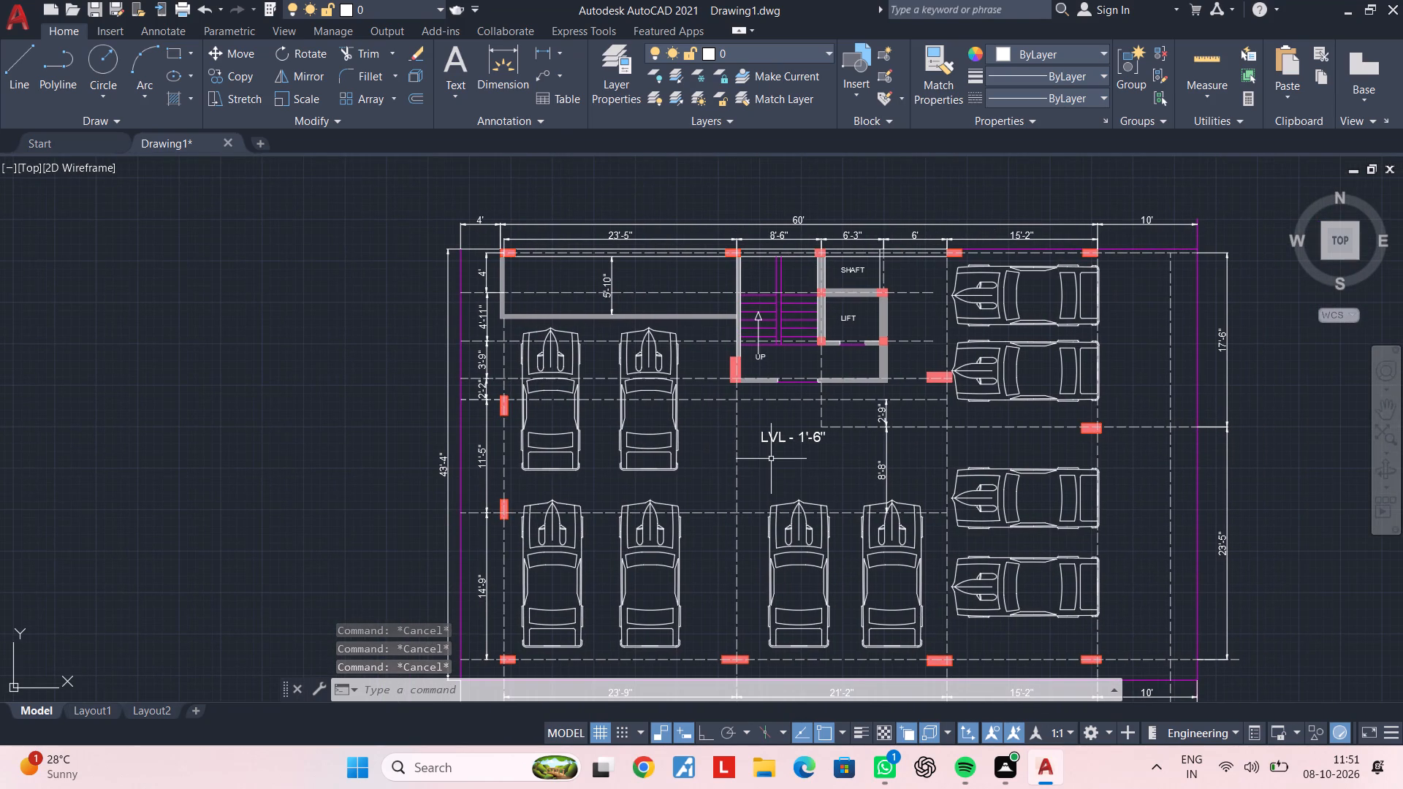
Start saving the drawing and choose the FUJI PLAN folder inside Downloads > Autocad as its location.
key("ctrl+s")
left_click(583, 188)
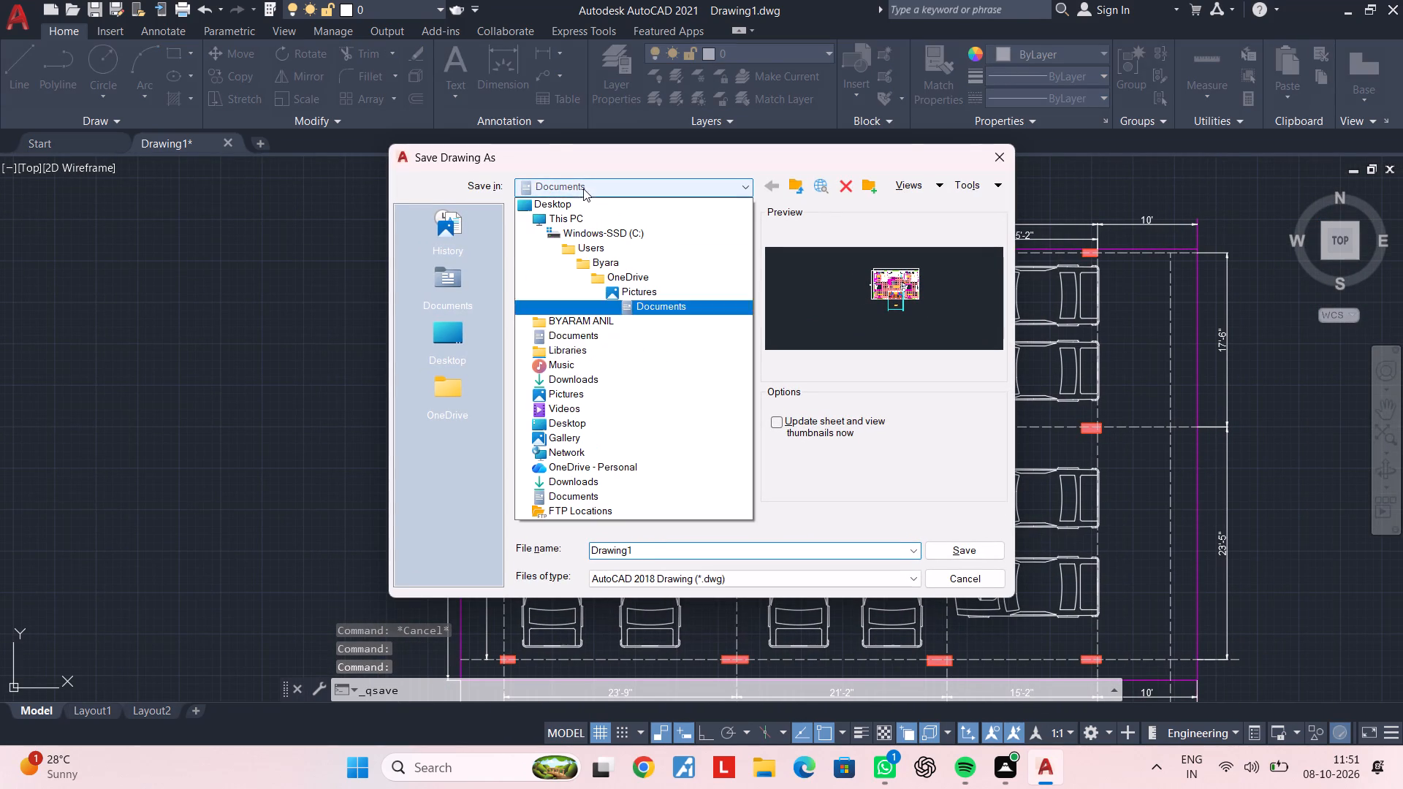
double_click(592, 376)
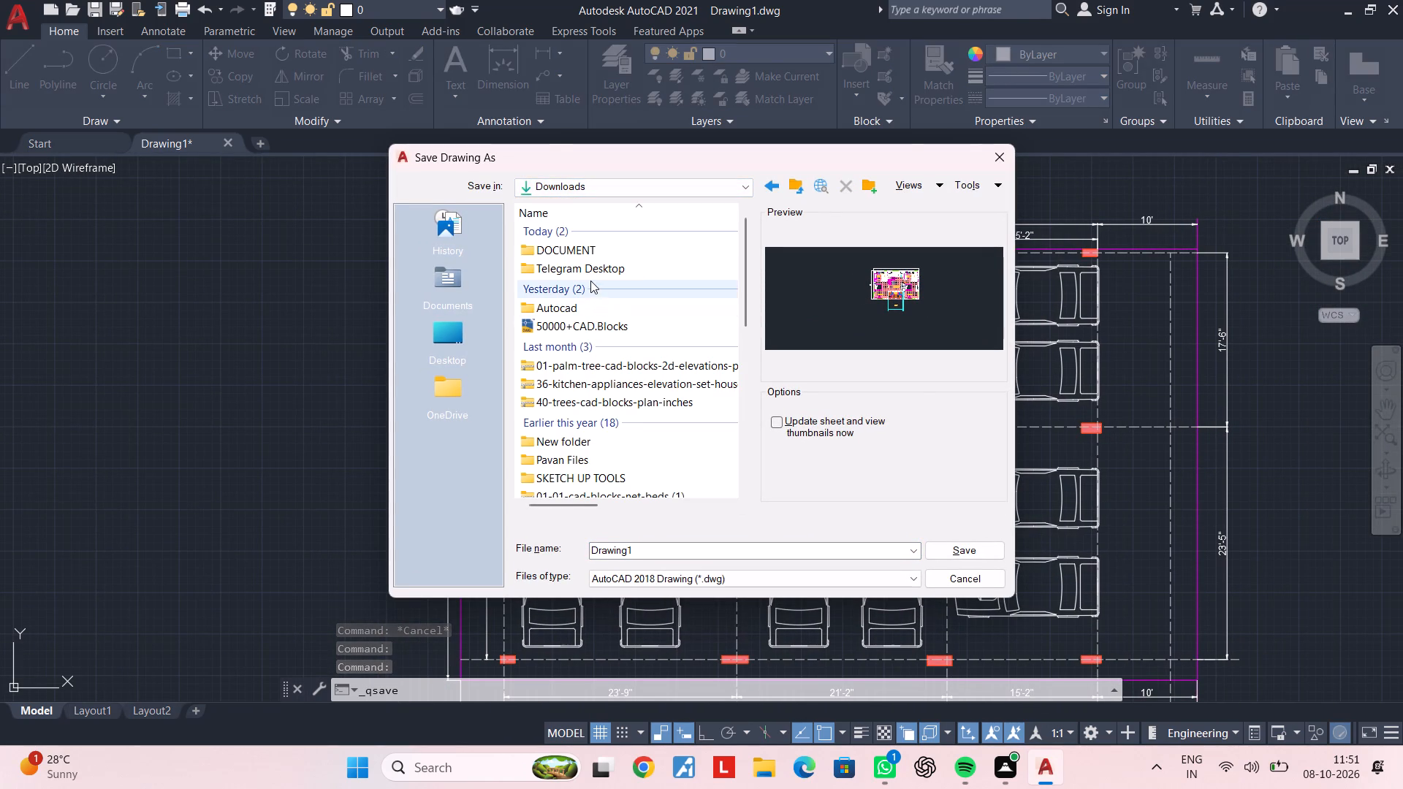
scroll(593, 360, "down", 2)
scroll(593, 360, "up", 5)
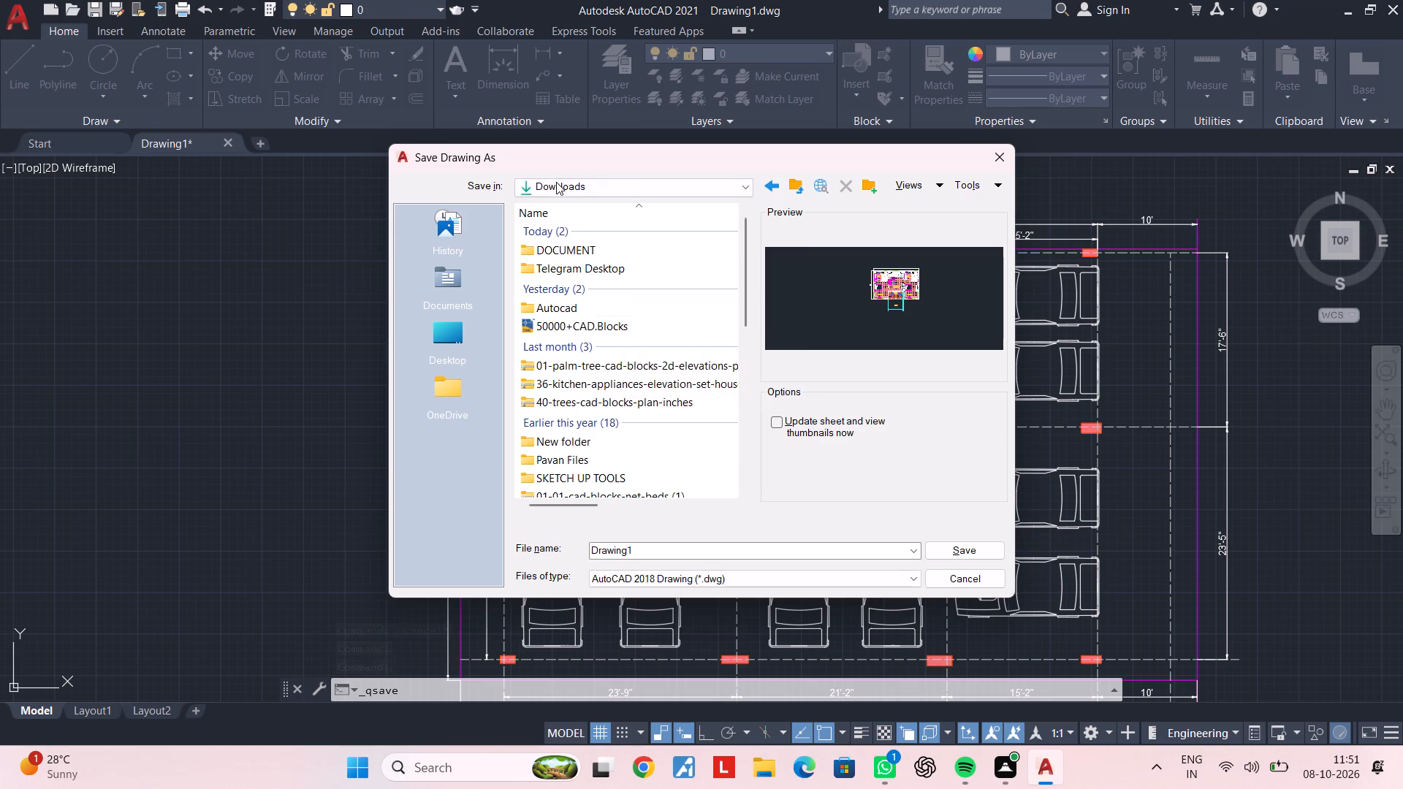
left_click(556, 184)
double_click(568, 306)
left_click(567, 305)
double_click(567, 305)
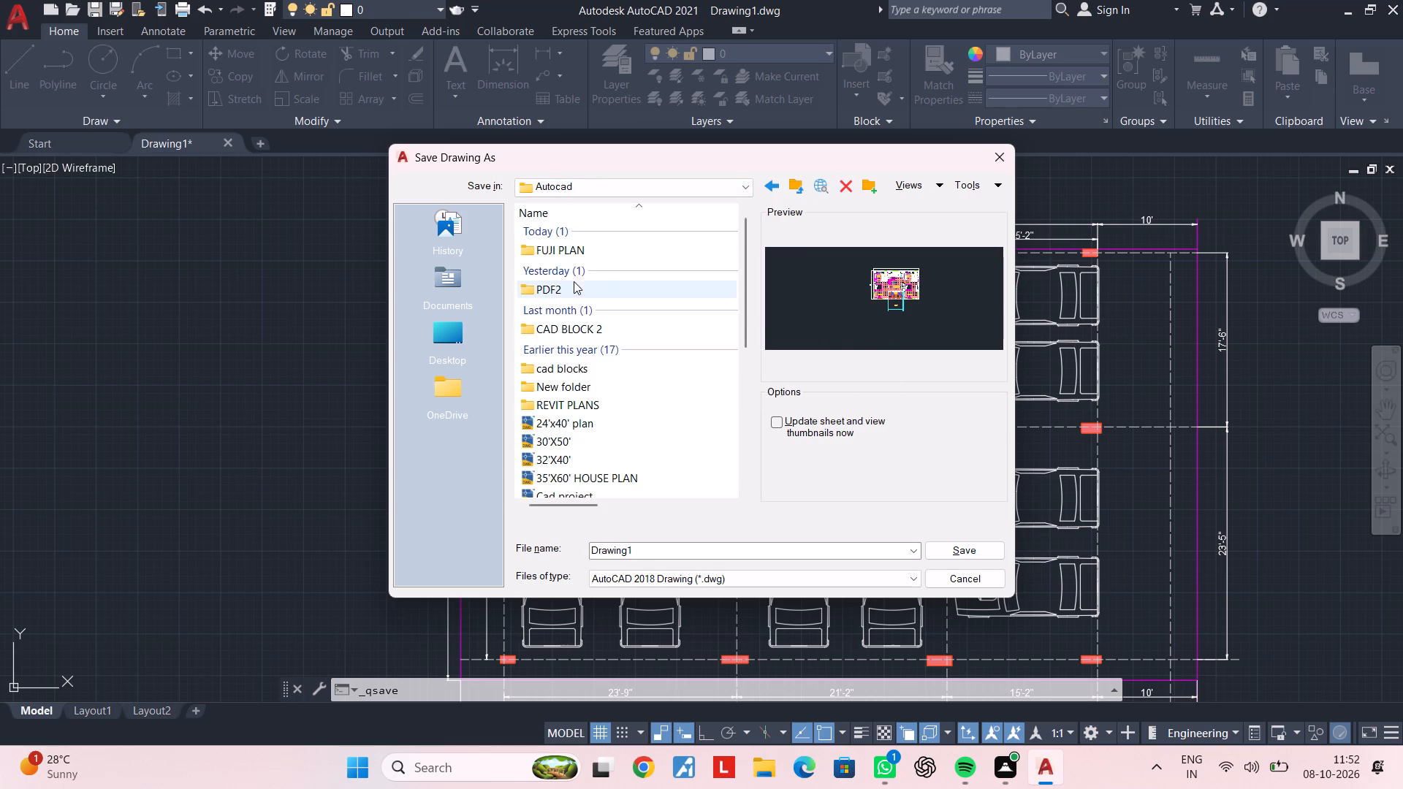
double_click(575, 255)
Name the drawing "Residential apartment 8-10-2026" and save it as an AutoCAD 2018 drawing.
left_click_drag(671, 548, 523, 552)
key("BackSpace")
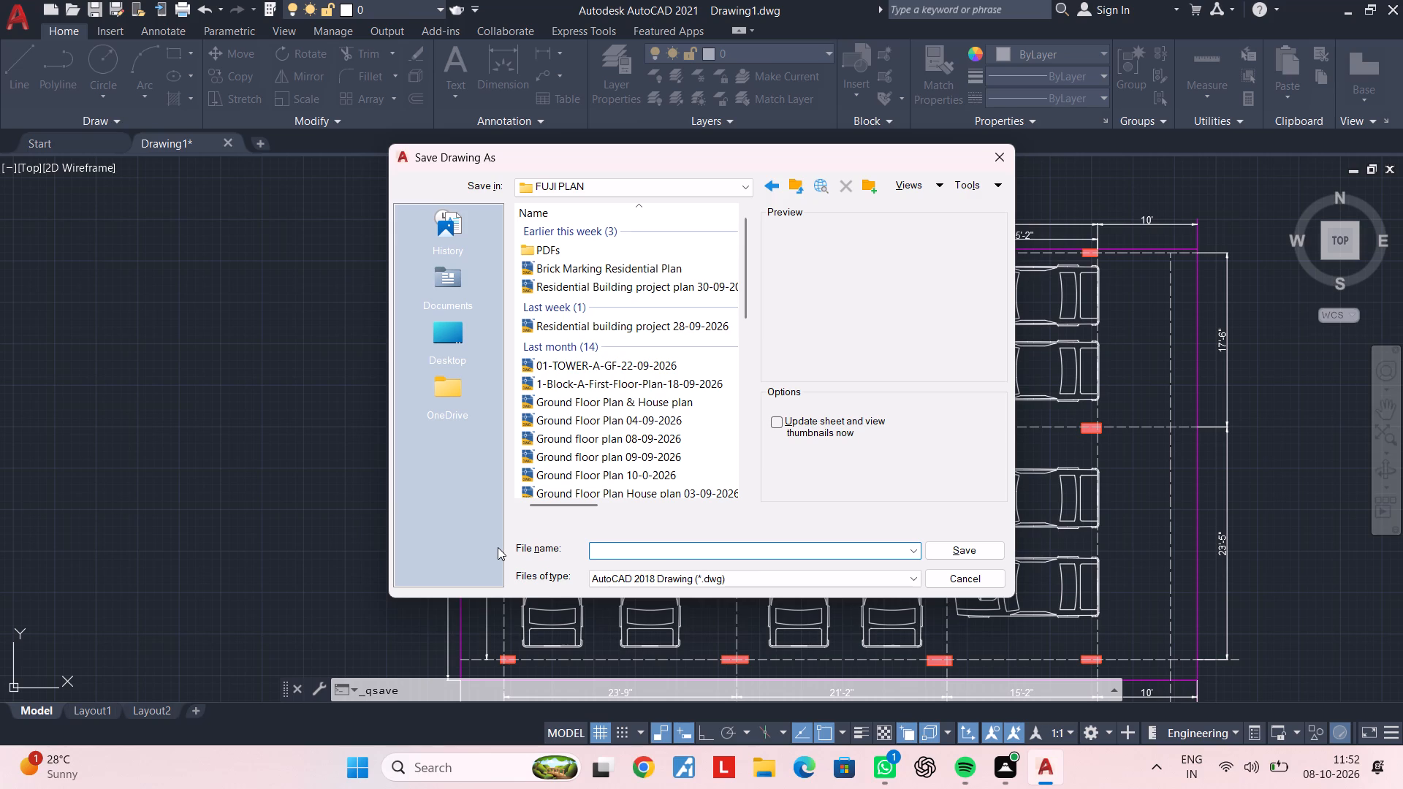
type("RE")
type("SIF")
key("BackSpace")
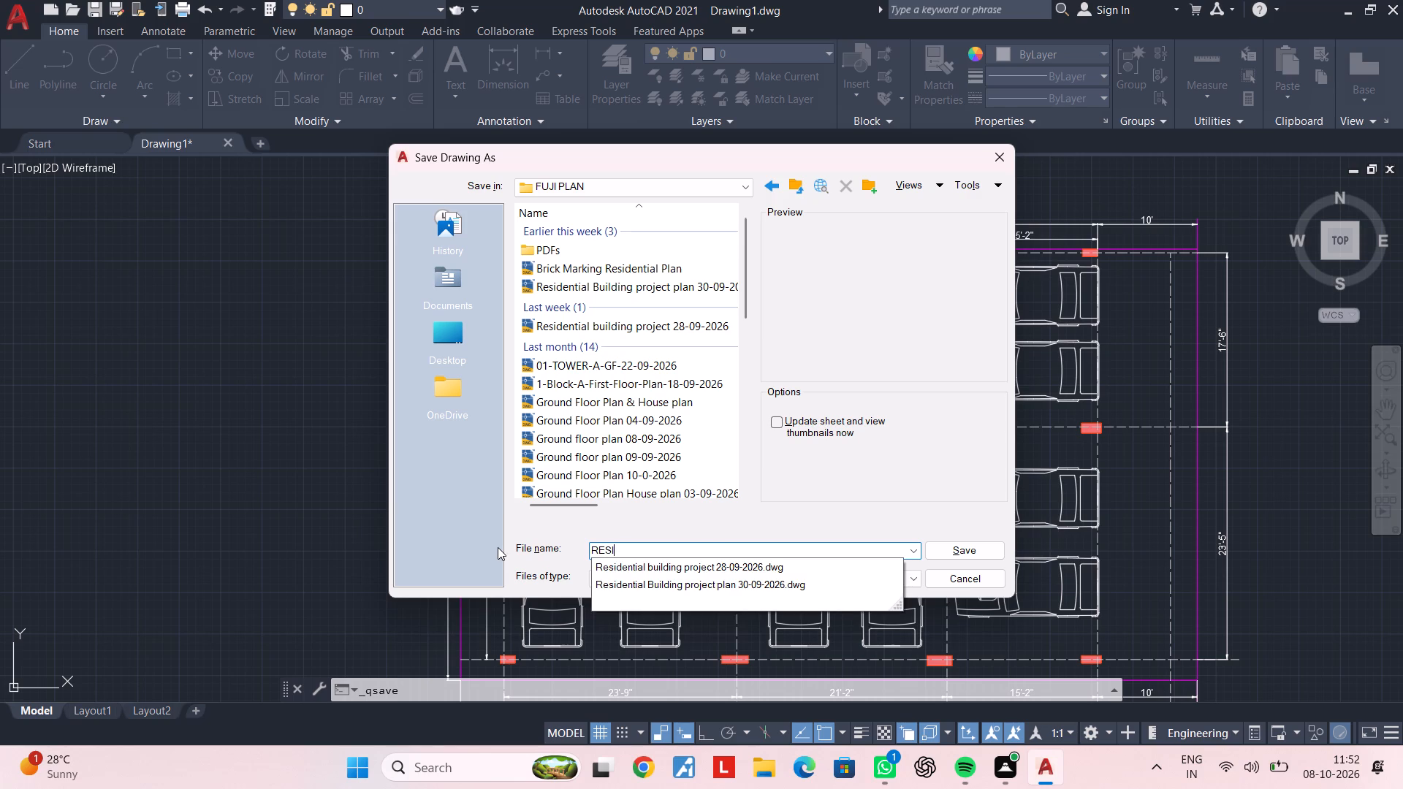
key("BackSpace")
key("BackSpace")
key("BackSpace")
type("esi")
type("dential")
key("space")
type("apa")
type("rtment")
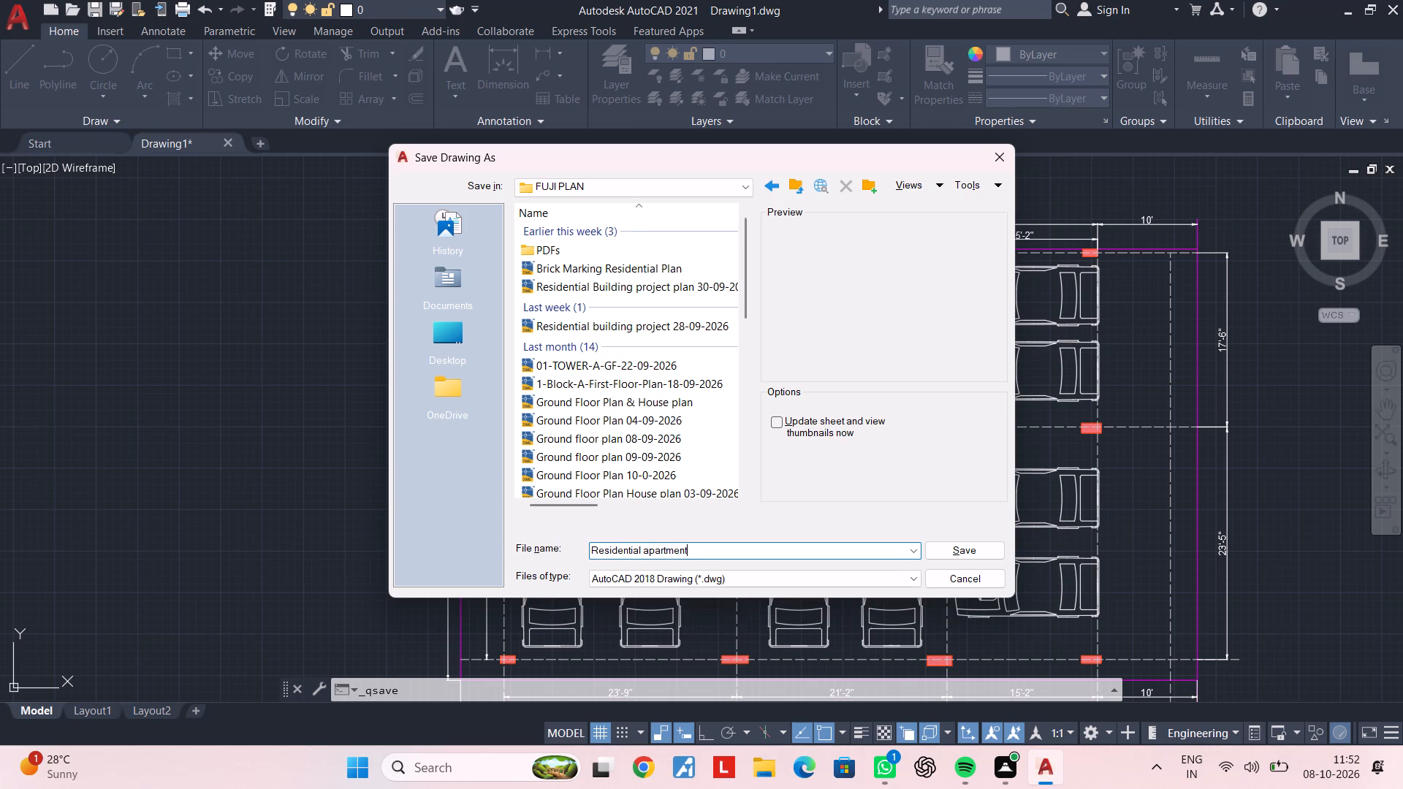
key("space")
key("8")
key("minus")
type("10-")
type("2026")
left_click(948, 552)
Save the drawing again with the whole parking plan in view.
scroll(919, 539, "down", 1)
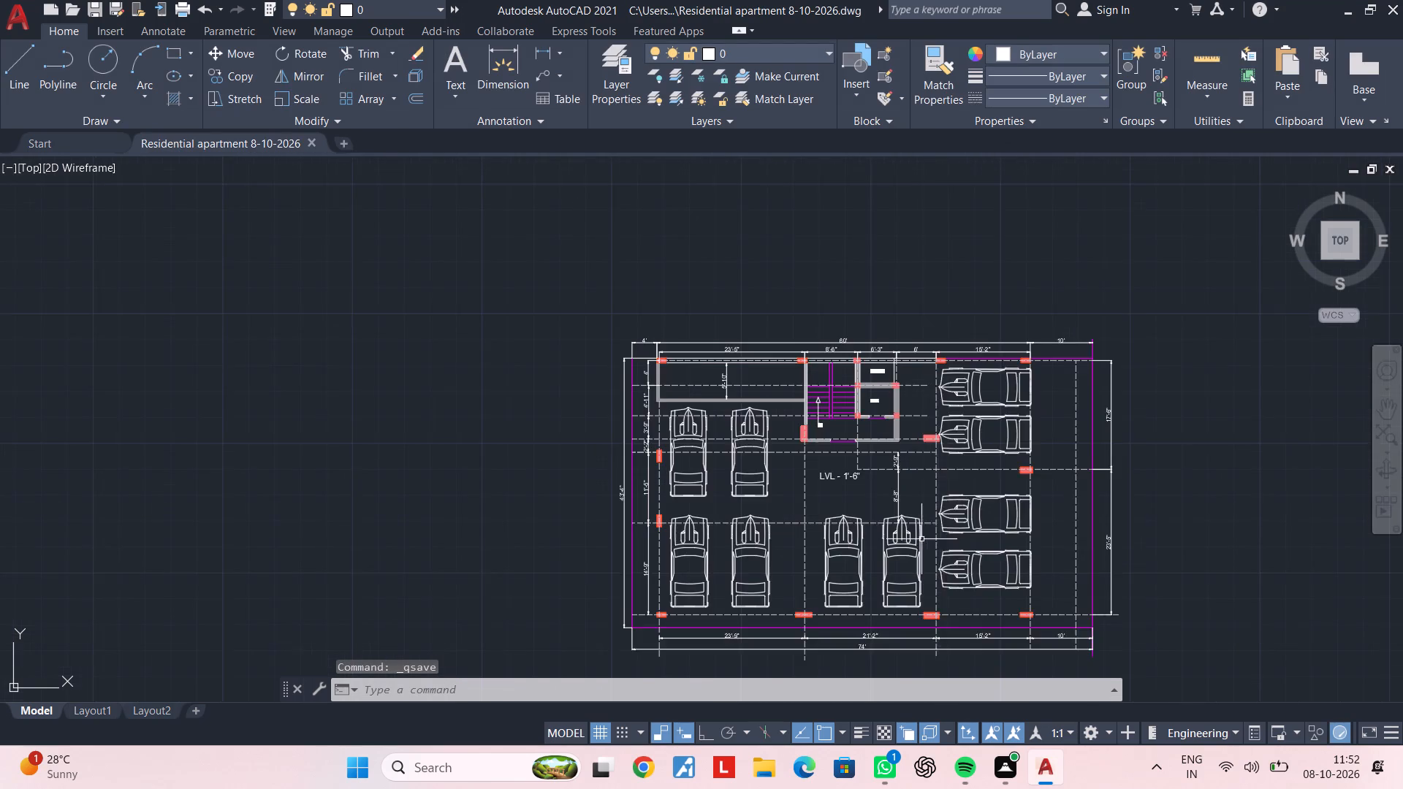
middle_click_drag(957, 533, 732, 518)
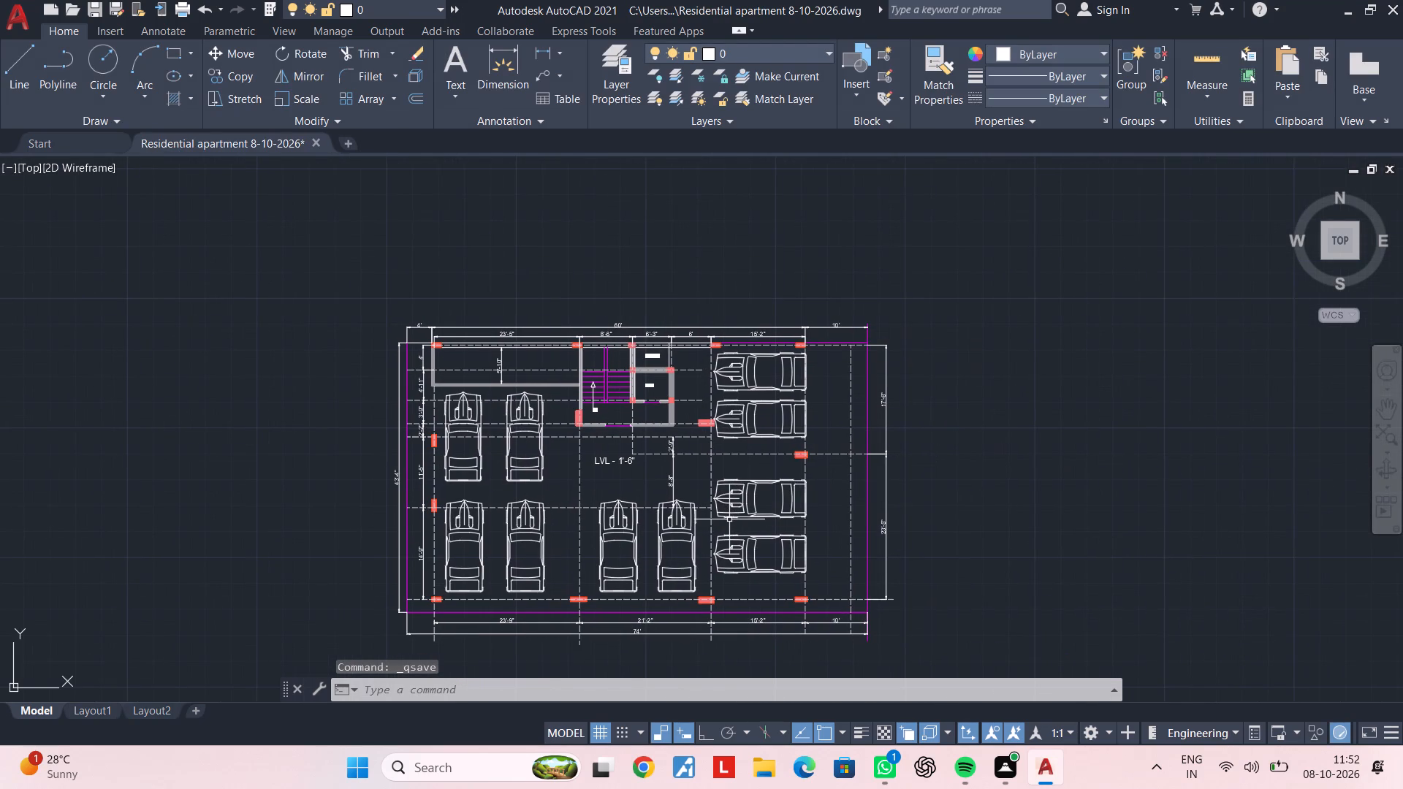
key("ctrl+s")
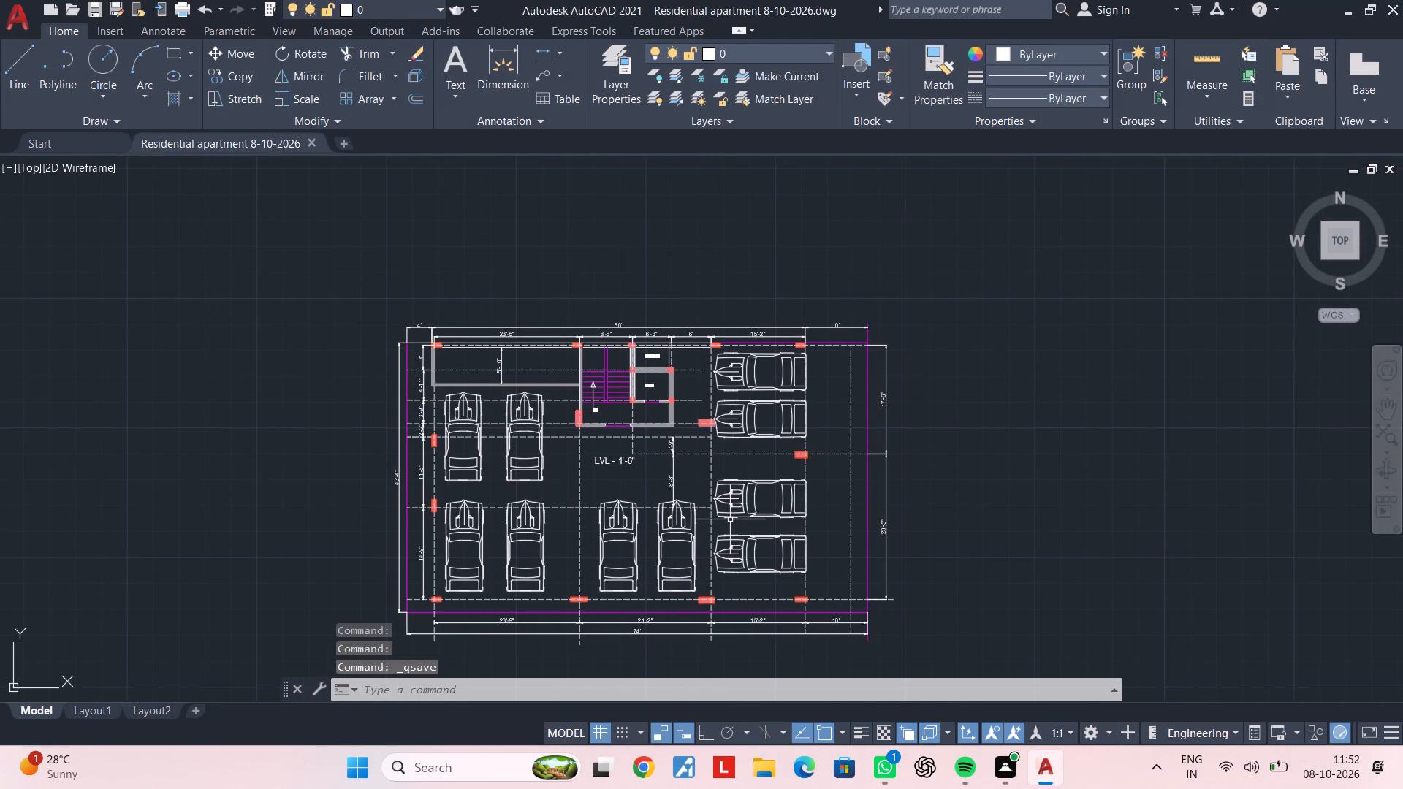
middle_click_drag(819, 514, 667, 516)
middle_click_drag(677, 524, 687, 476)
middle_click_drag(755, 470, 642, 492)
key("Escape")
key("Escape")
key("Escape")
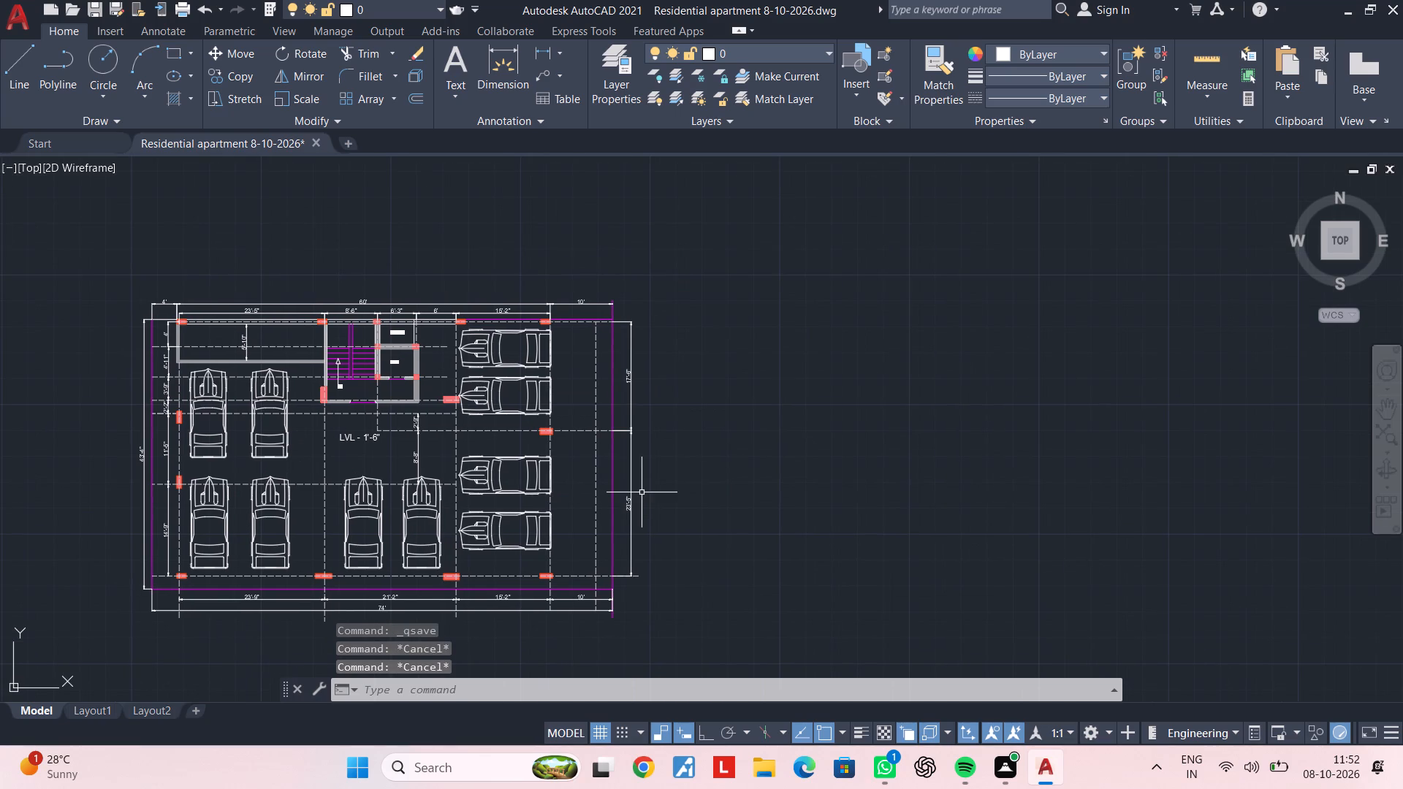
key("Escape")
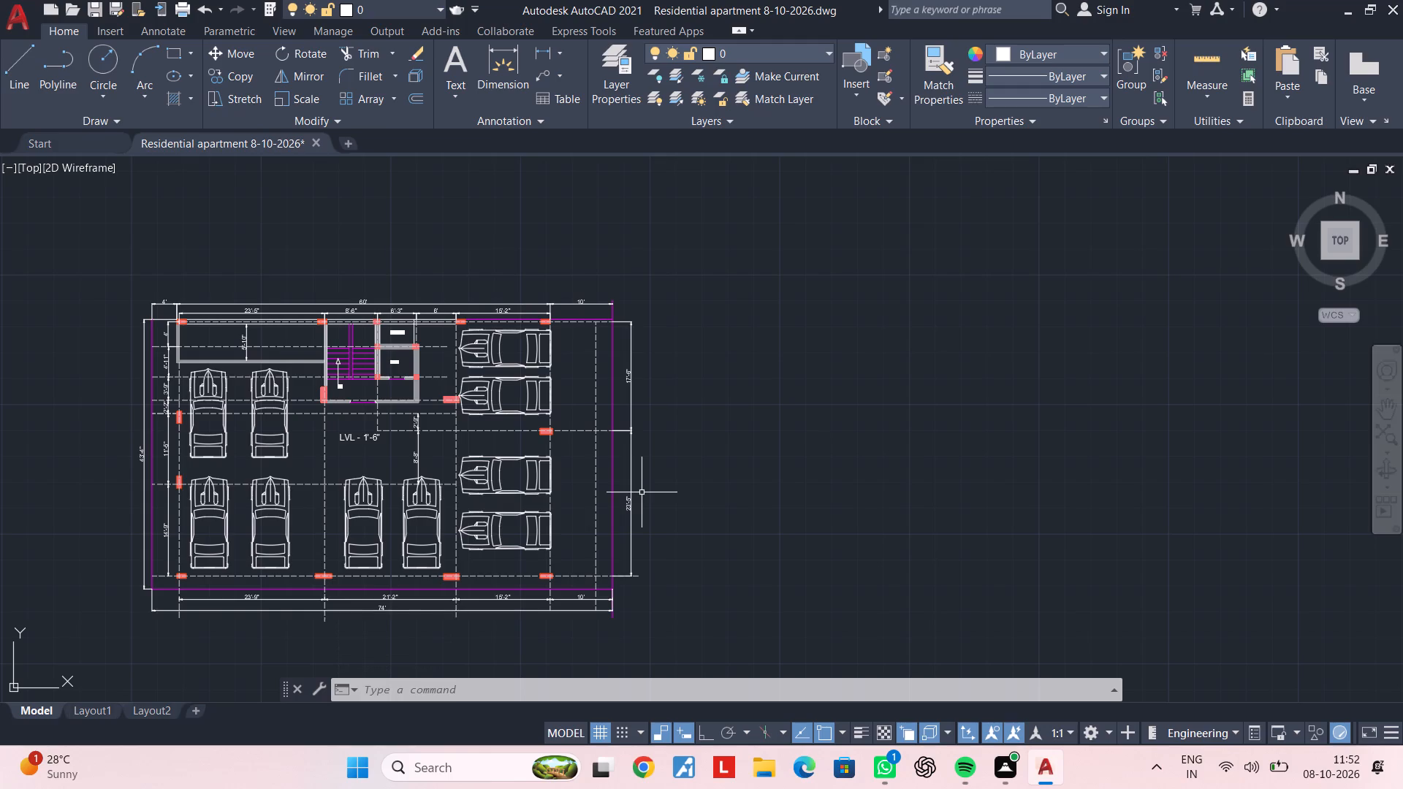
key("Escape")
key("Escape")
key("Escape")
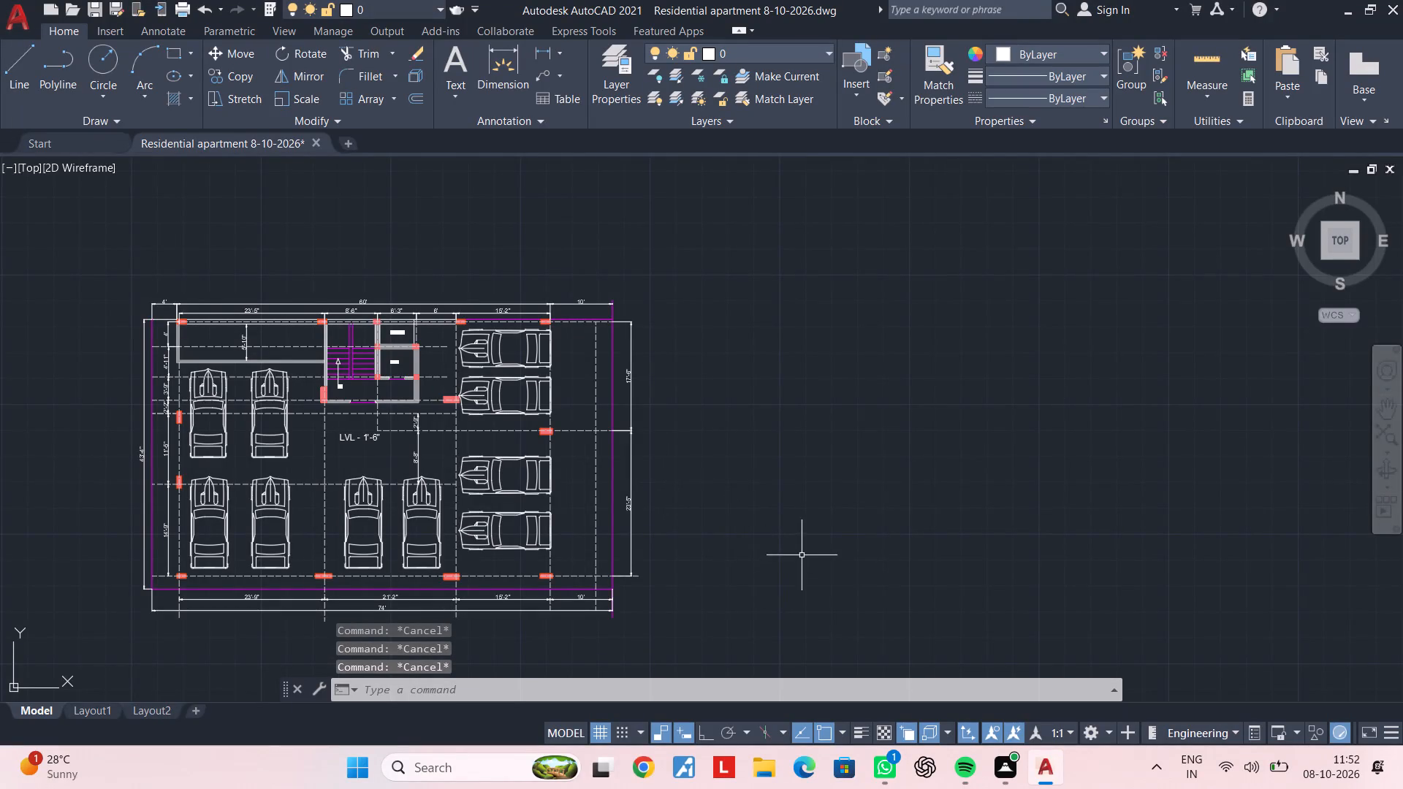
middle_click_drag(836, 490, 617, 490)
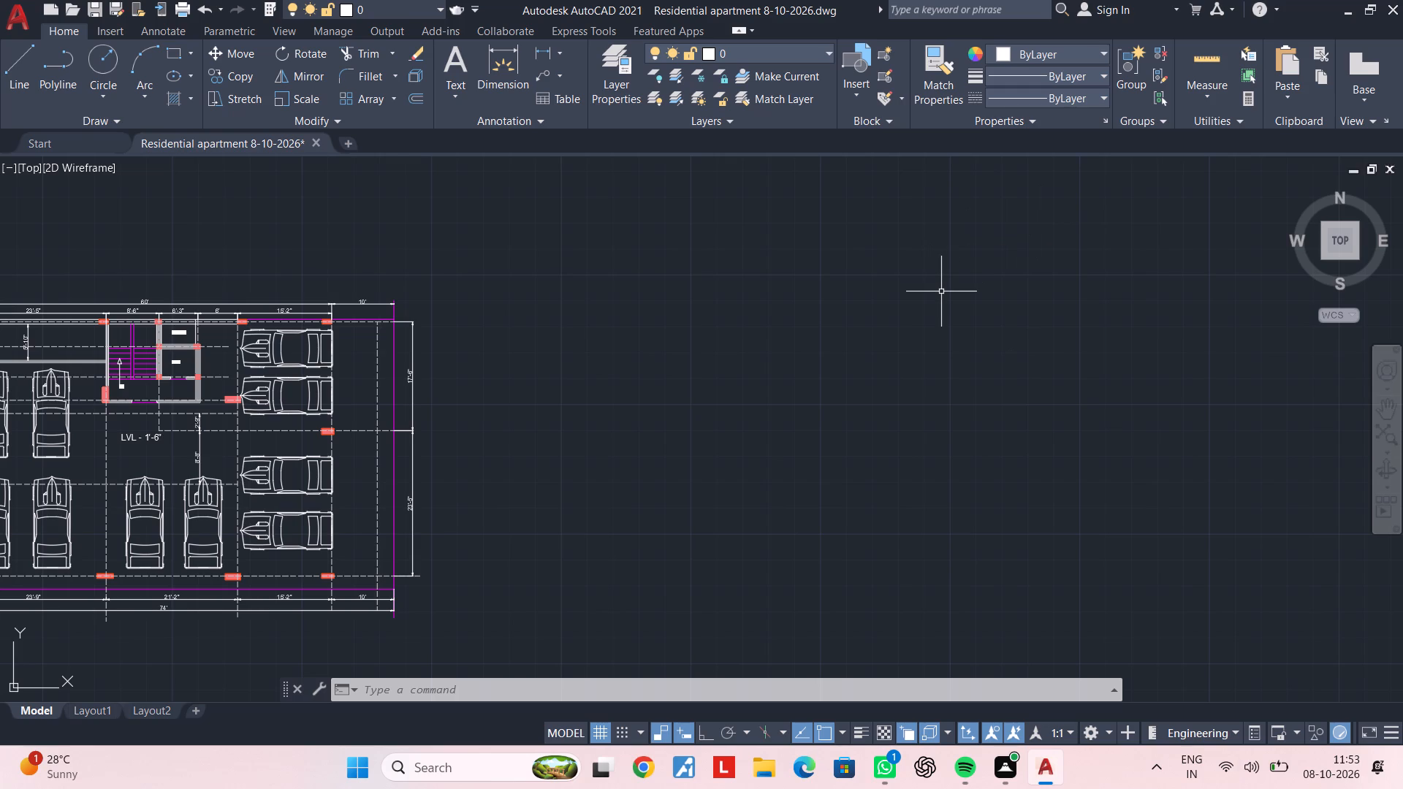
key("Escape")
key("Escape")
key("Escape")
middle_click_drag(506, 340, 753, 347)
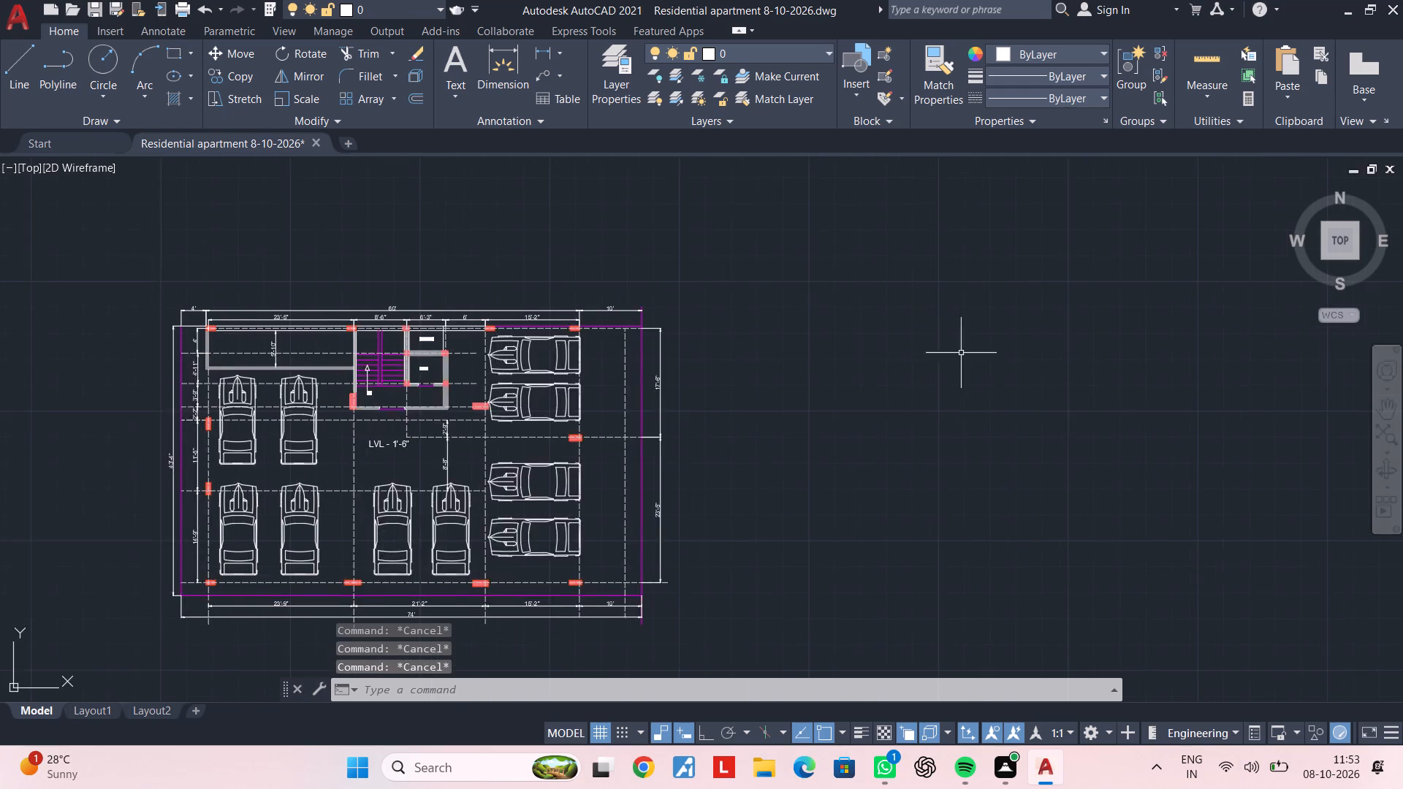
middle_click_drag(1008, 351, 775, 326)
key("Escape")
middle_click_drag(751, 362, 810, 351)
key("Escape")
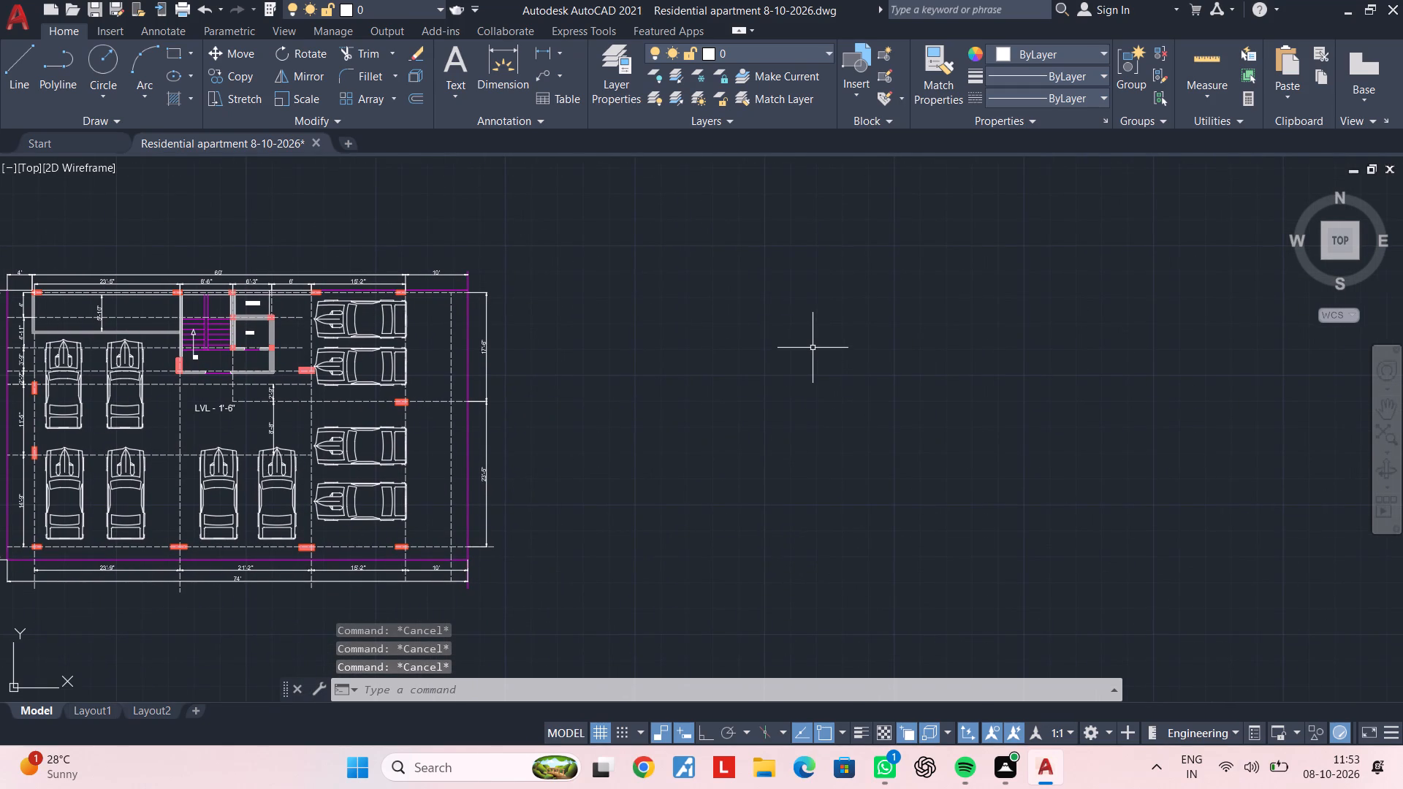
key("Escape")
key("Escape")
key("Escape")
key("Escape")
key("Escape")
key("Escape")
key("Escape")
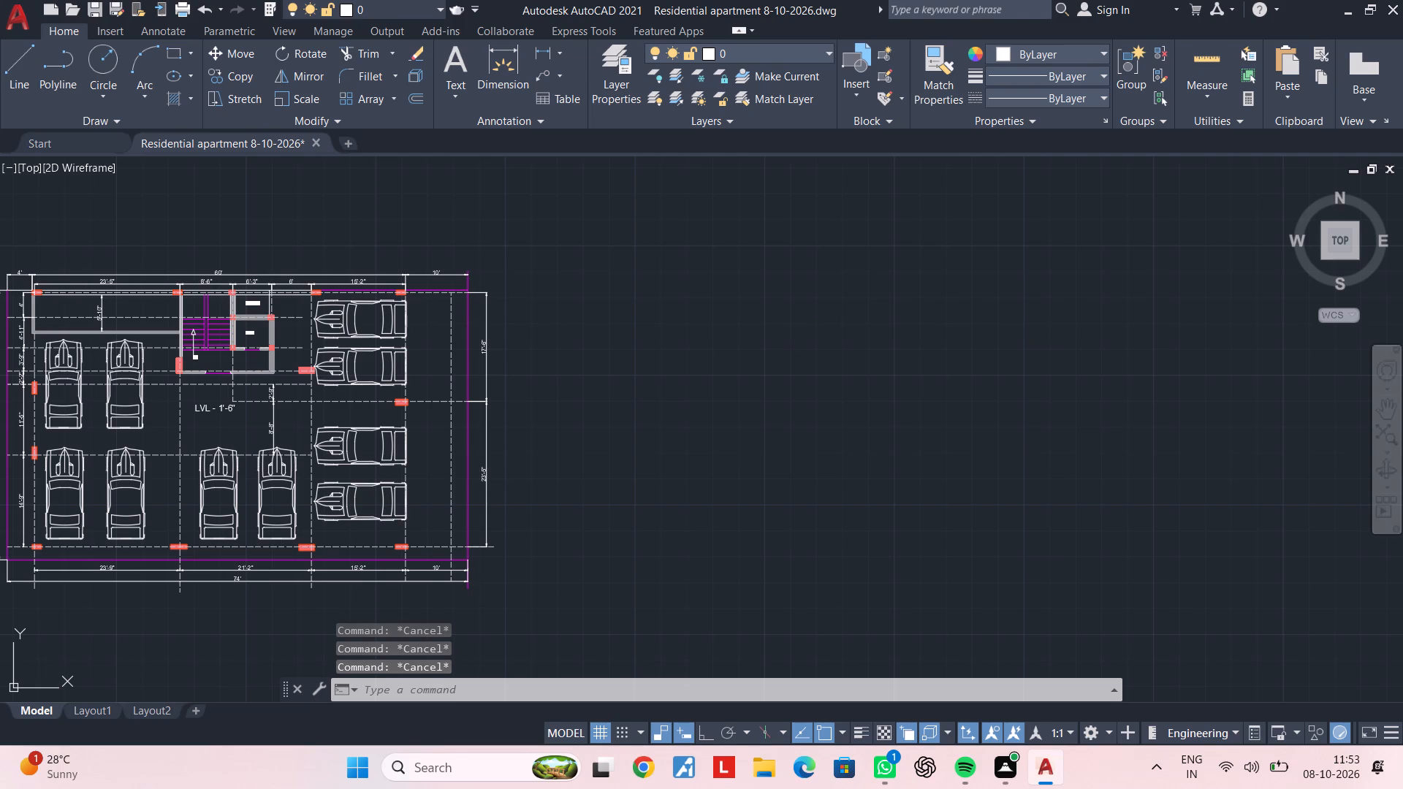
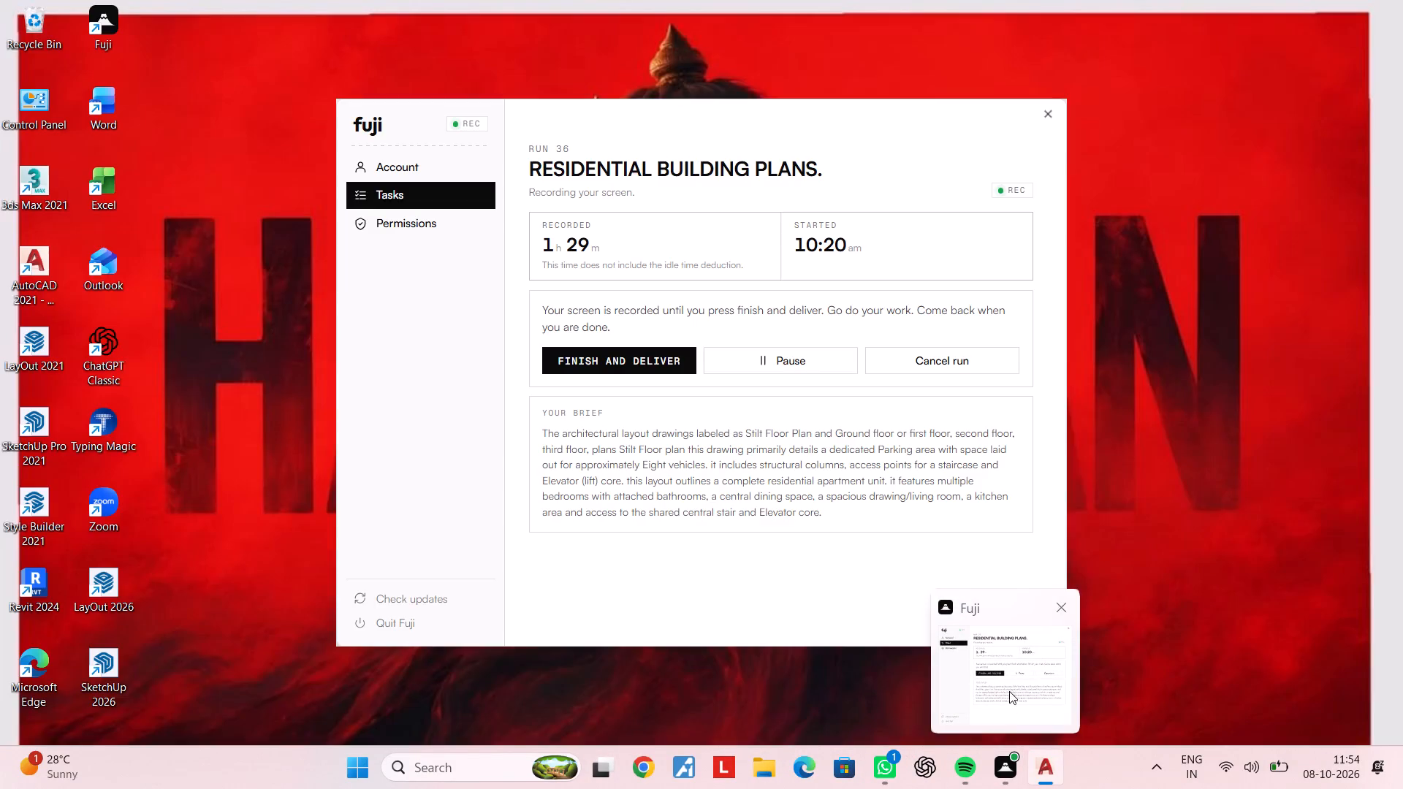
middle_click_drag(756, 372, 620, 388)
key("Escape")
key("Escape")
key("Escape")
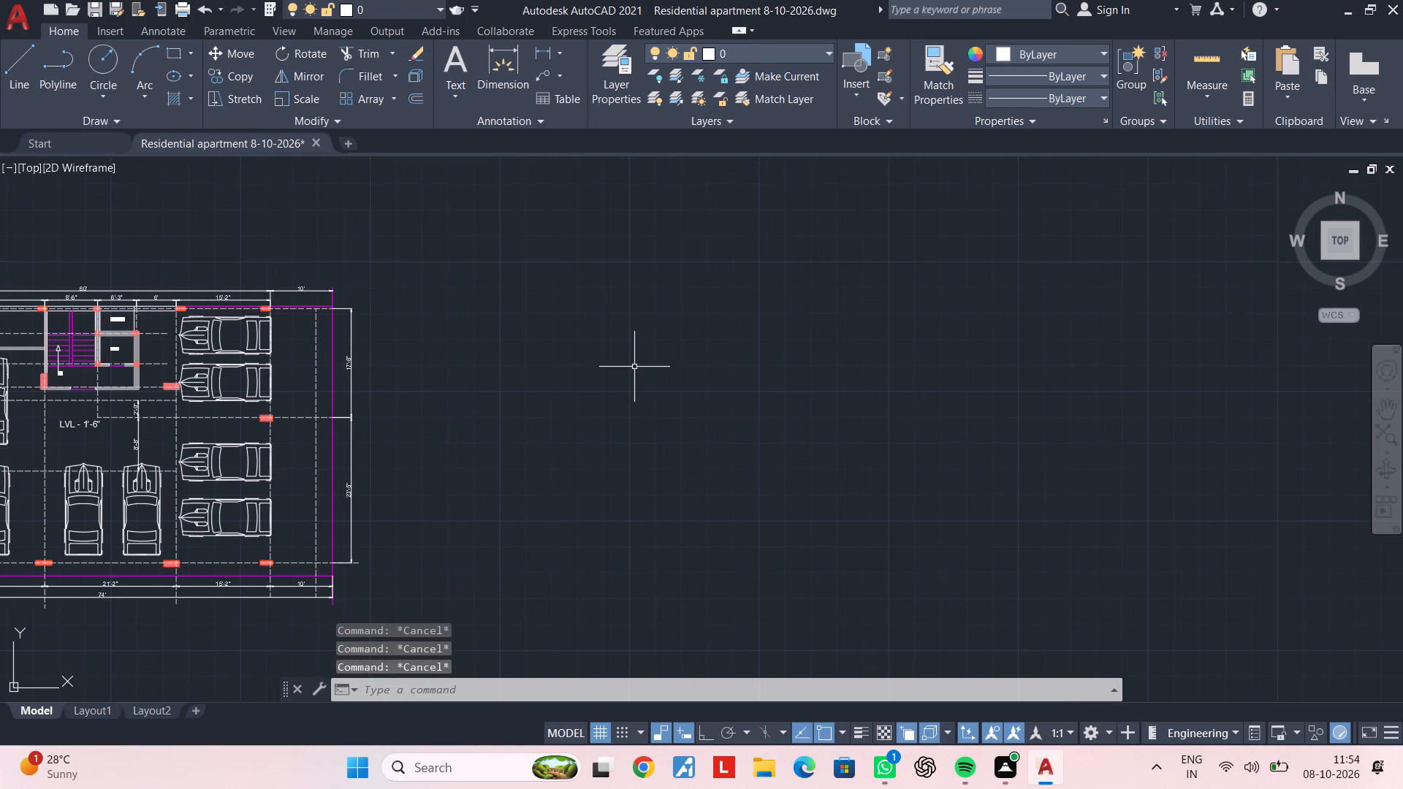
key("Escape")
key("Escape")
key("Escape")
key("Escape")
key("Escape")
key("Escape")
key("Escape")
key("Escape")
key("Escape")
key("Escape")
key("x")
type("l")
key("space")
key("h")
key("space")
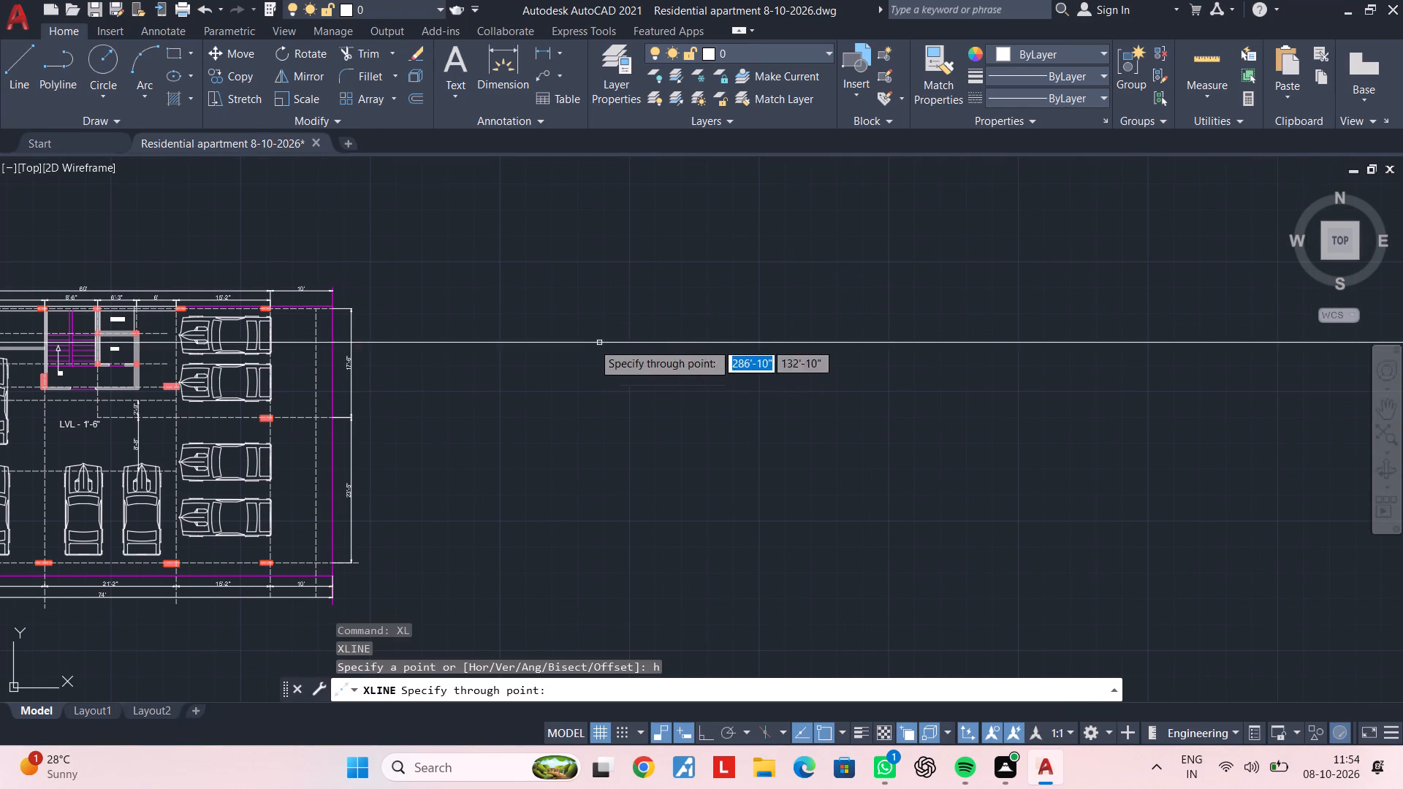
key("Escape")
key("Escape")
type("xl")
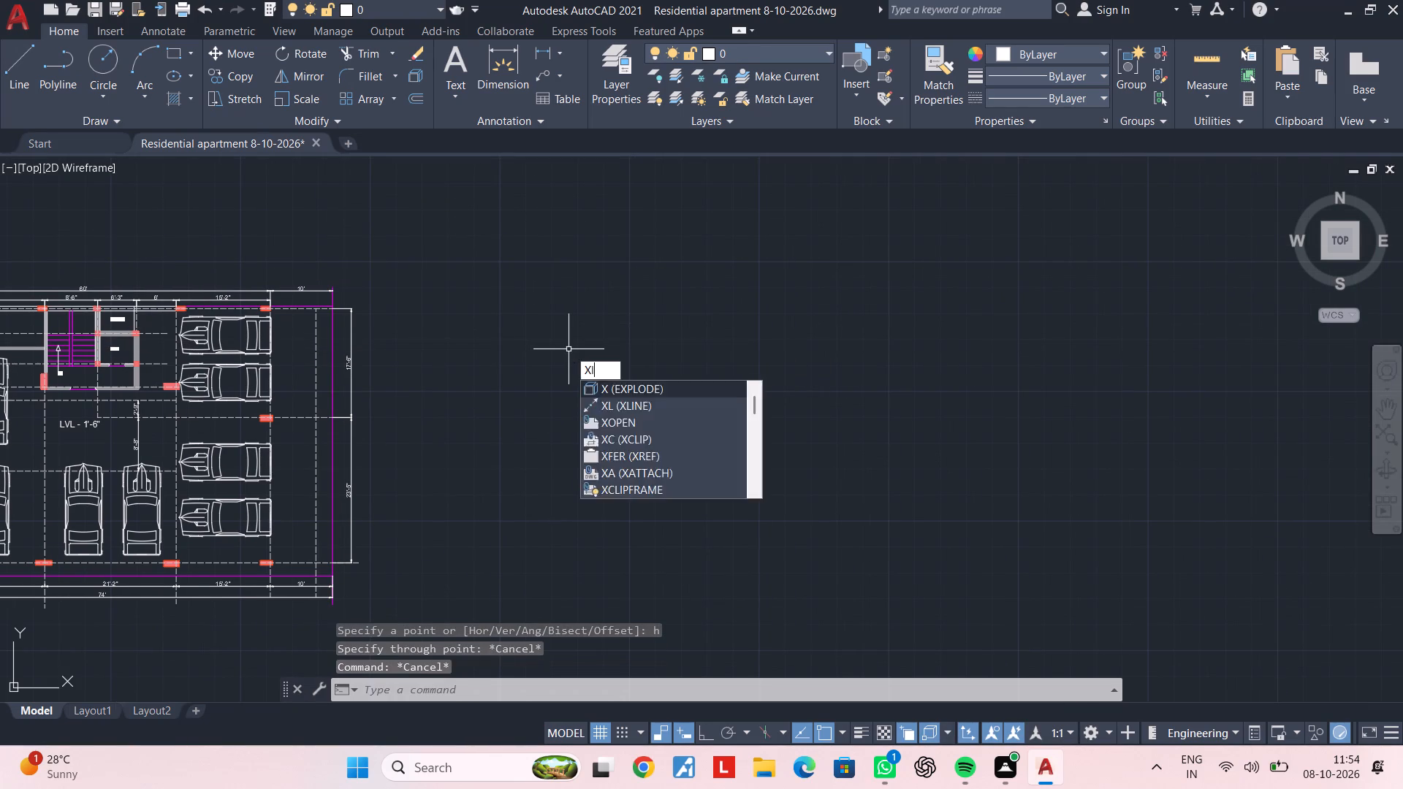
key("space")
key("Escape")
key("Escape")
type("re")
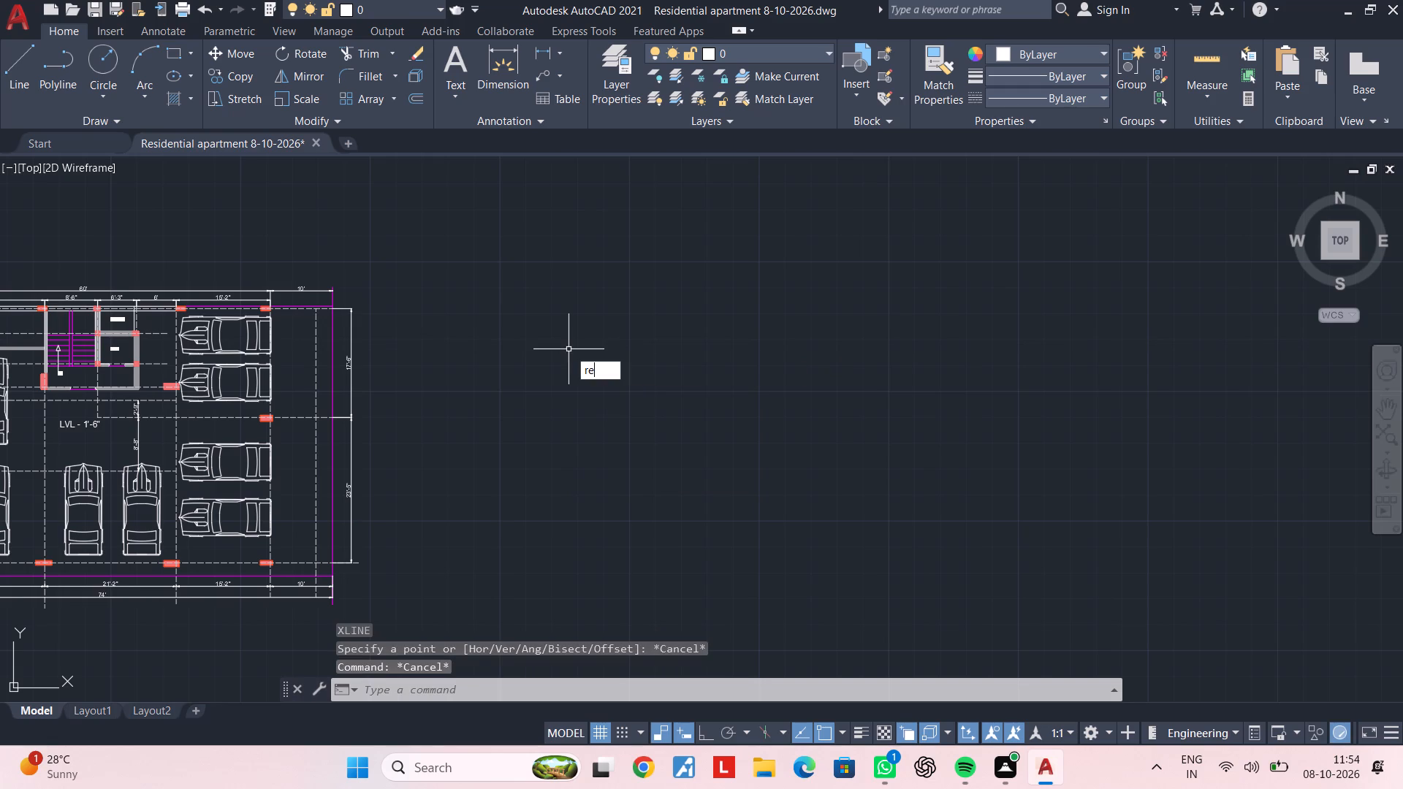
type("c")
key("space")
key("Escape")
Turn on Ortho mode during a trial line in the empty area beside the stilt floor plan.
type("l")
key("space")
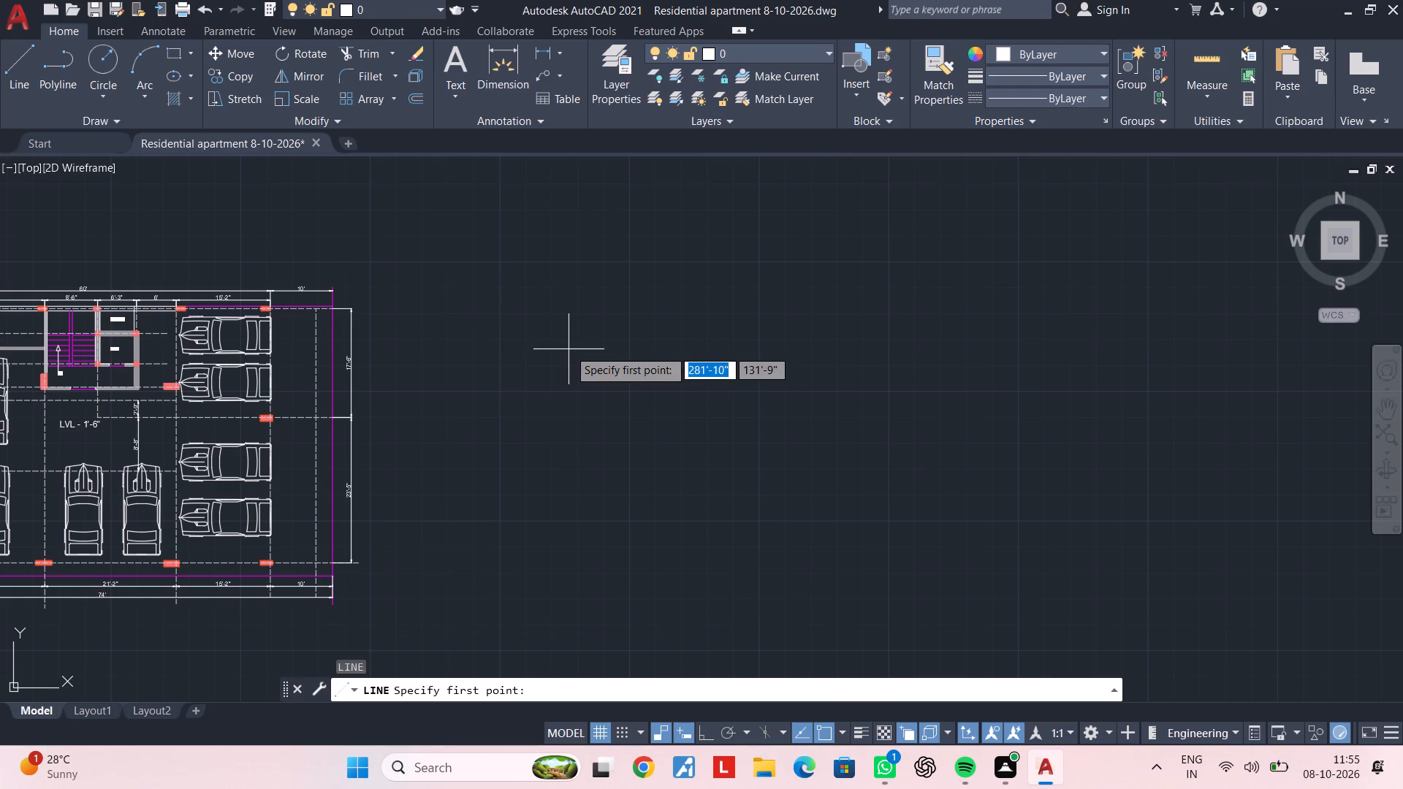
left_click(543, 283)
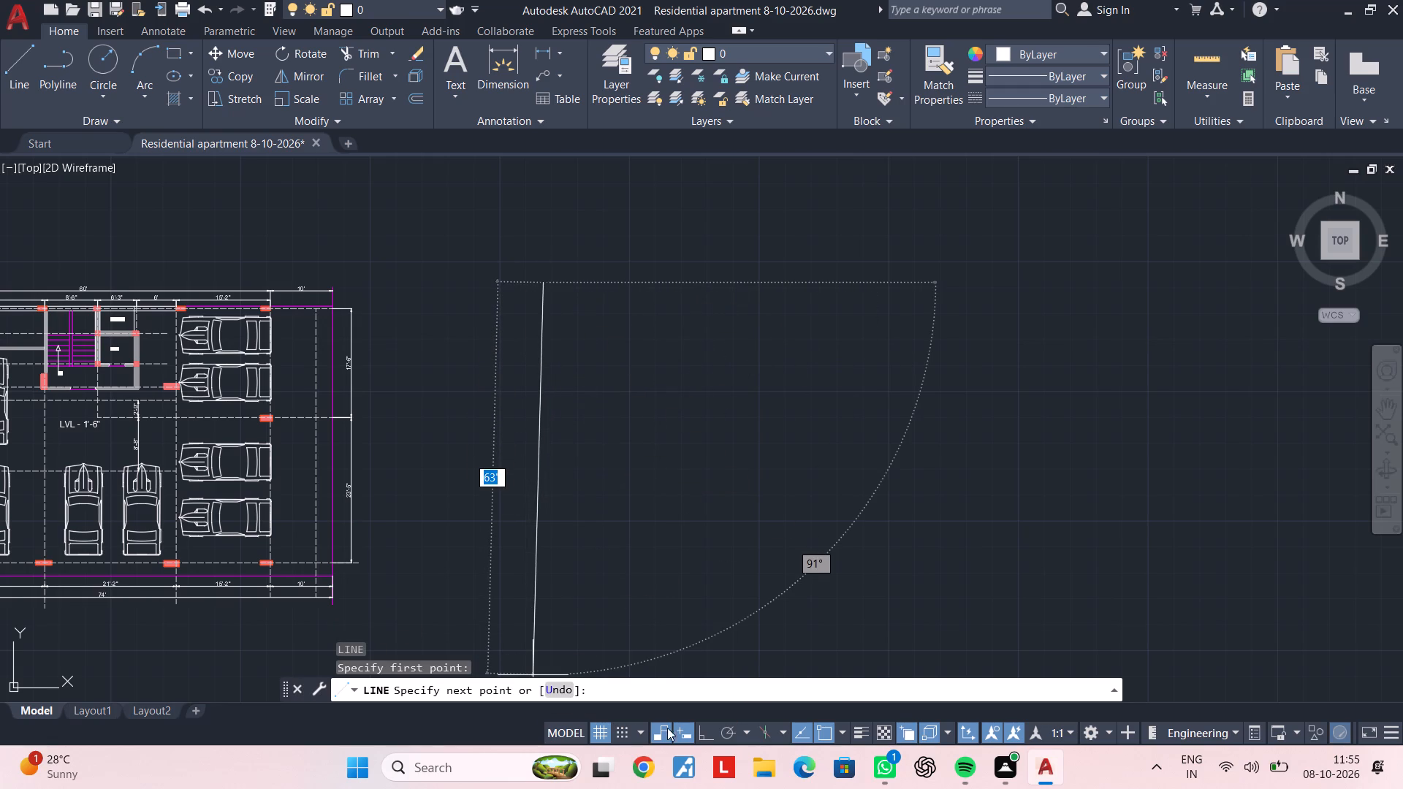
left_click(704, 731)
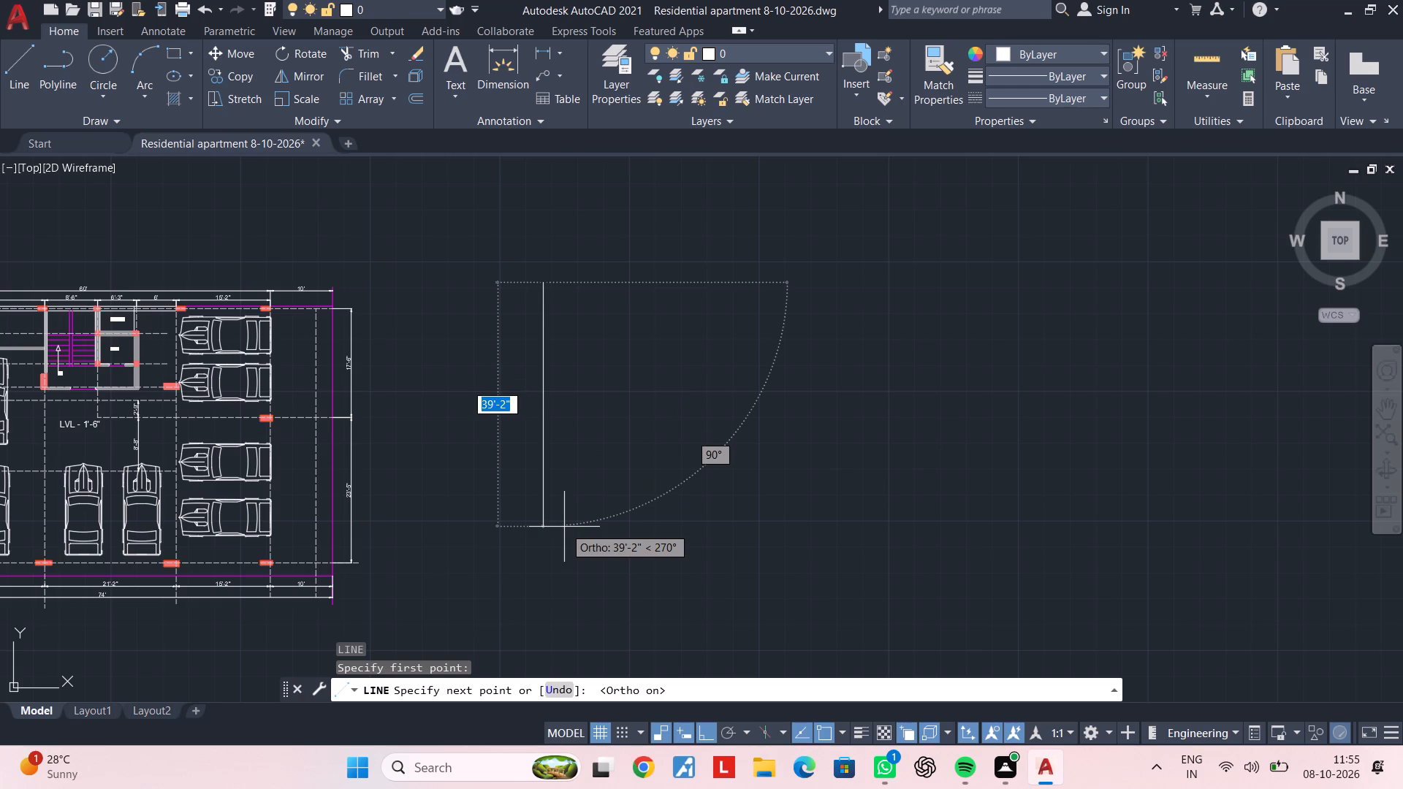
key("Escape")
key("Escape")
key("Escape")
key("Escape")
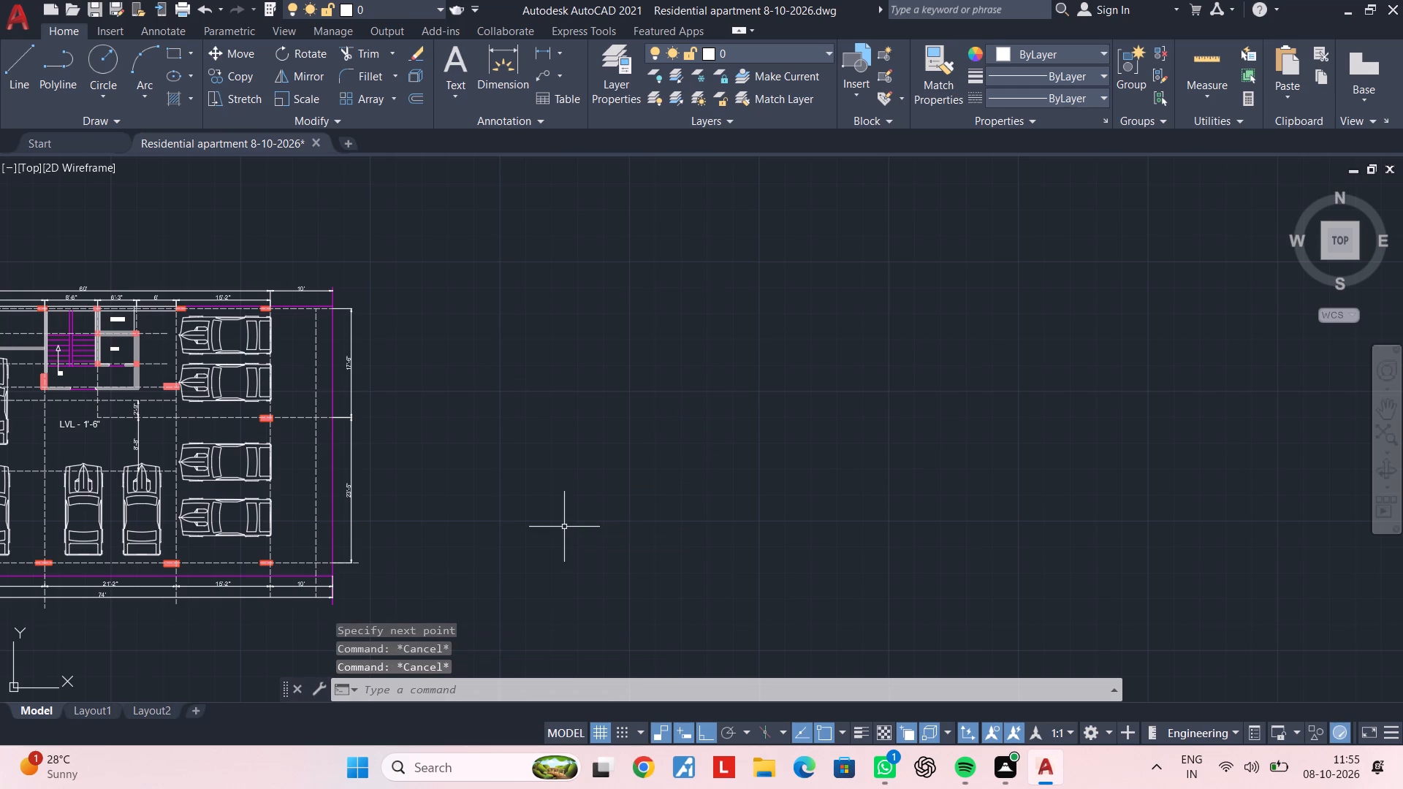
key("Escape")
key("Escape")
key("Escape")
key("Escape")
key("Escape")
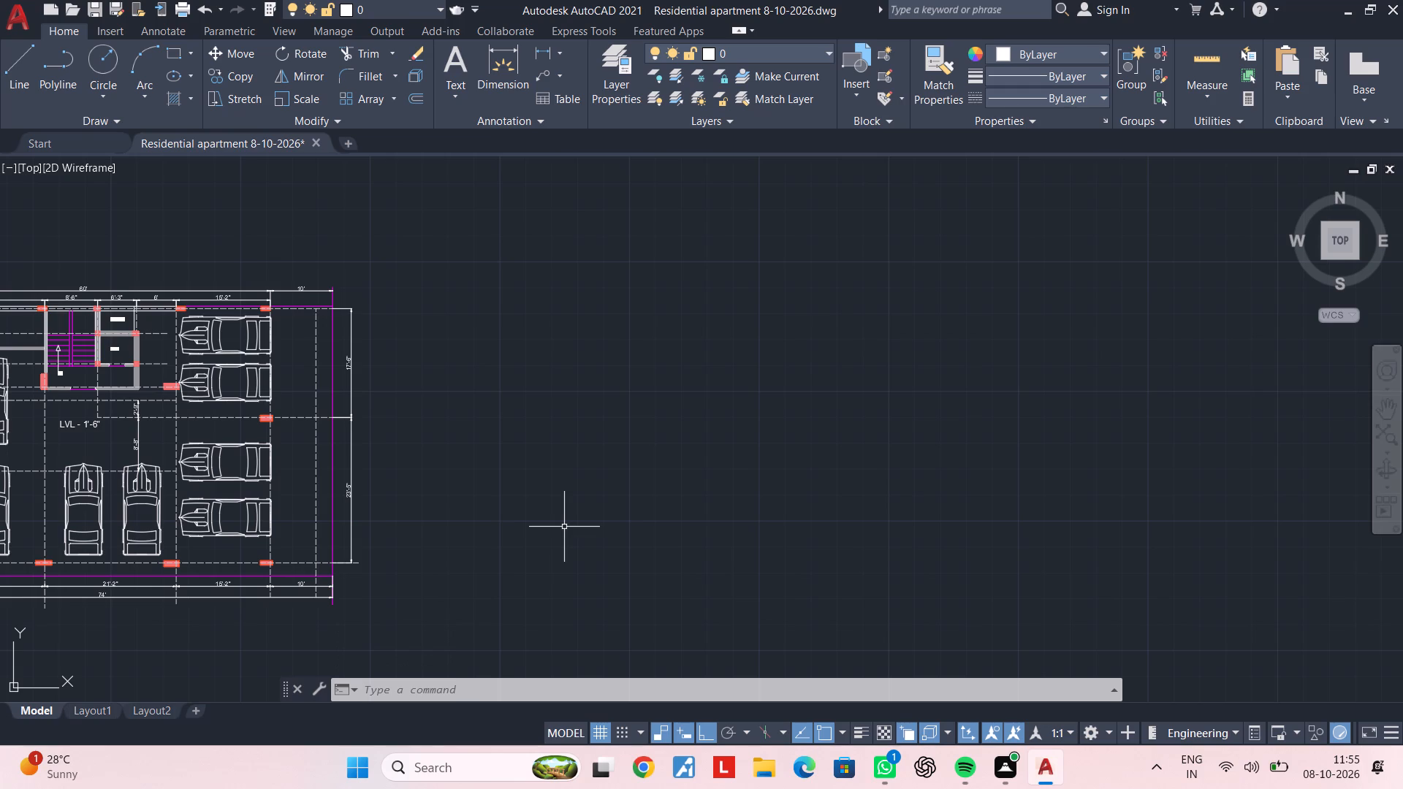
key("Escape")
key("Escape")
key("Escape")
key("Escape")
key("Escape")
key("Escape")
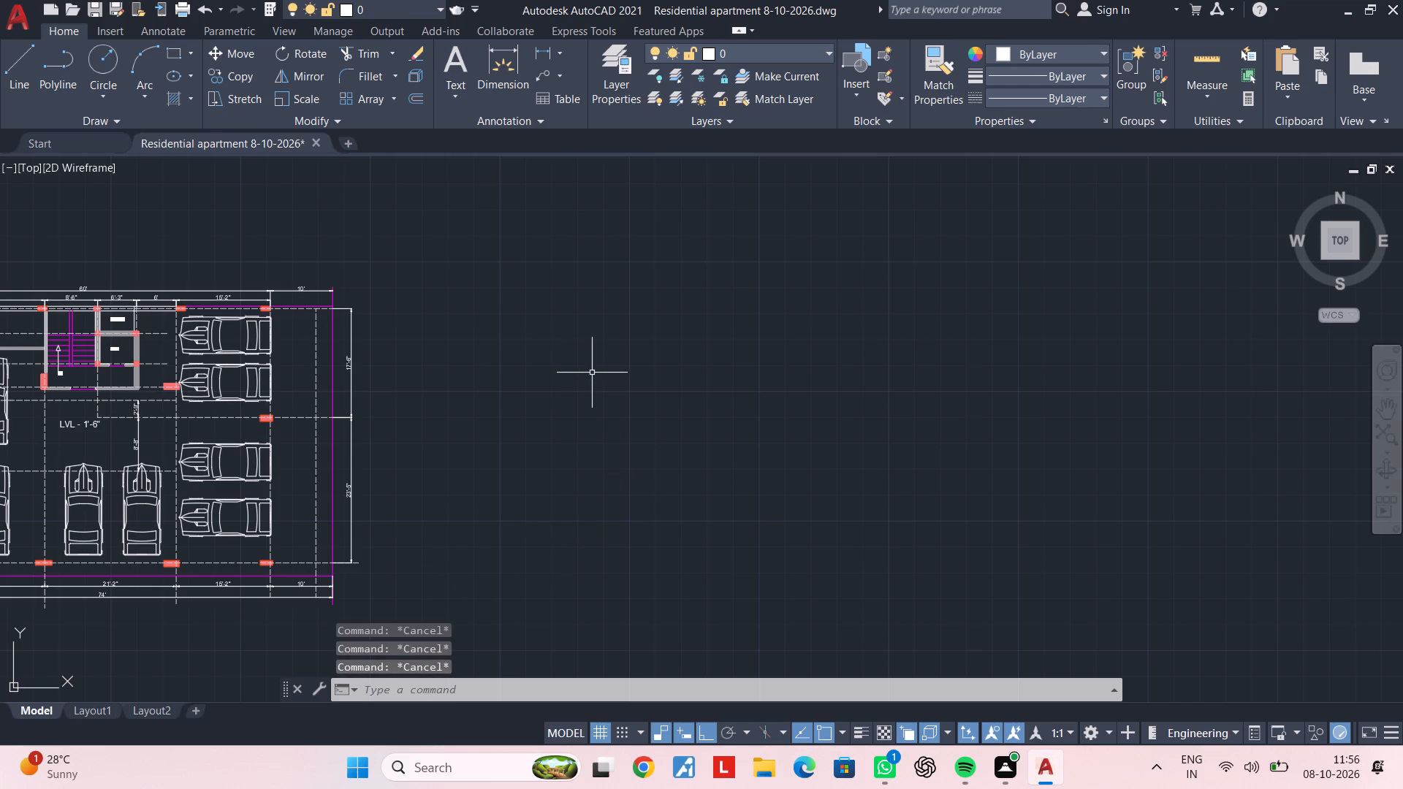
Examine the stilt floor plan around the staircase and lift core, and the empty drawing area beside it.
scroll(580, 376, "down", 2)
middle_click_drag(581, 385, 709, 413)
scroll(489, 406, "up", 2)
scroll(402, 376, "up", 1)
scroll(403, 376, "down", 3)
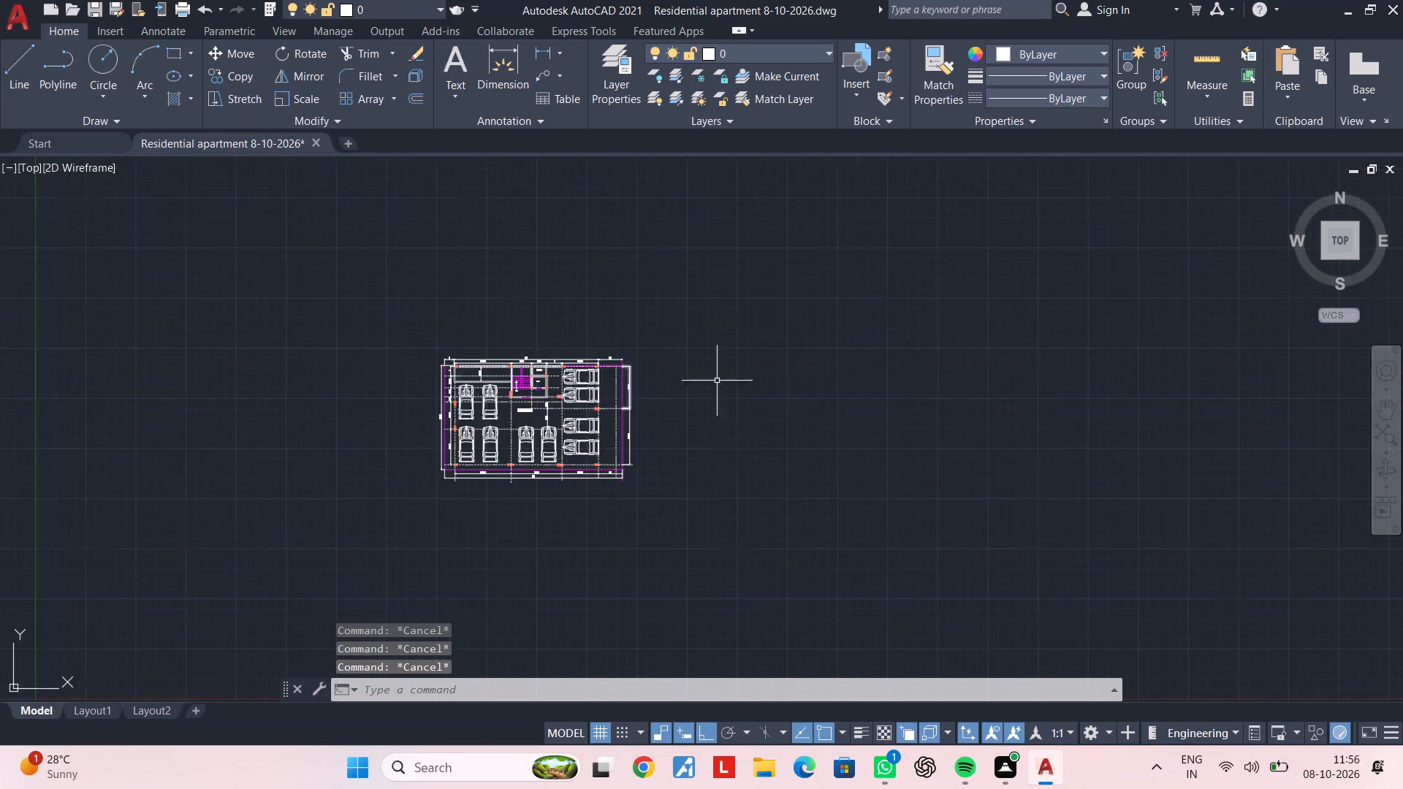
middle_click_drag(794, 381, 495, 381)
scroll(370, 383, "up", 3)
middle_click_drag(412, 378, 795, 378)
middle_click_drag(426, 395, 556, 395)
scroll(467, 396, "up", 1)
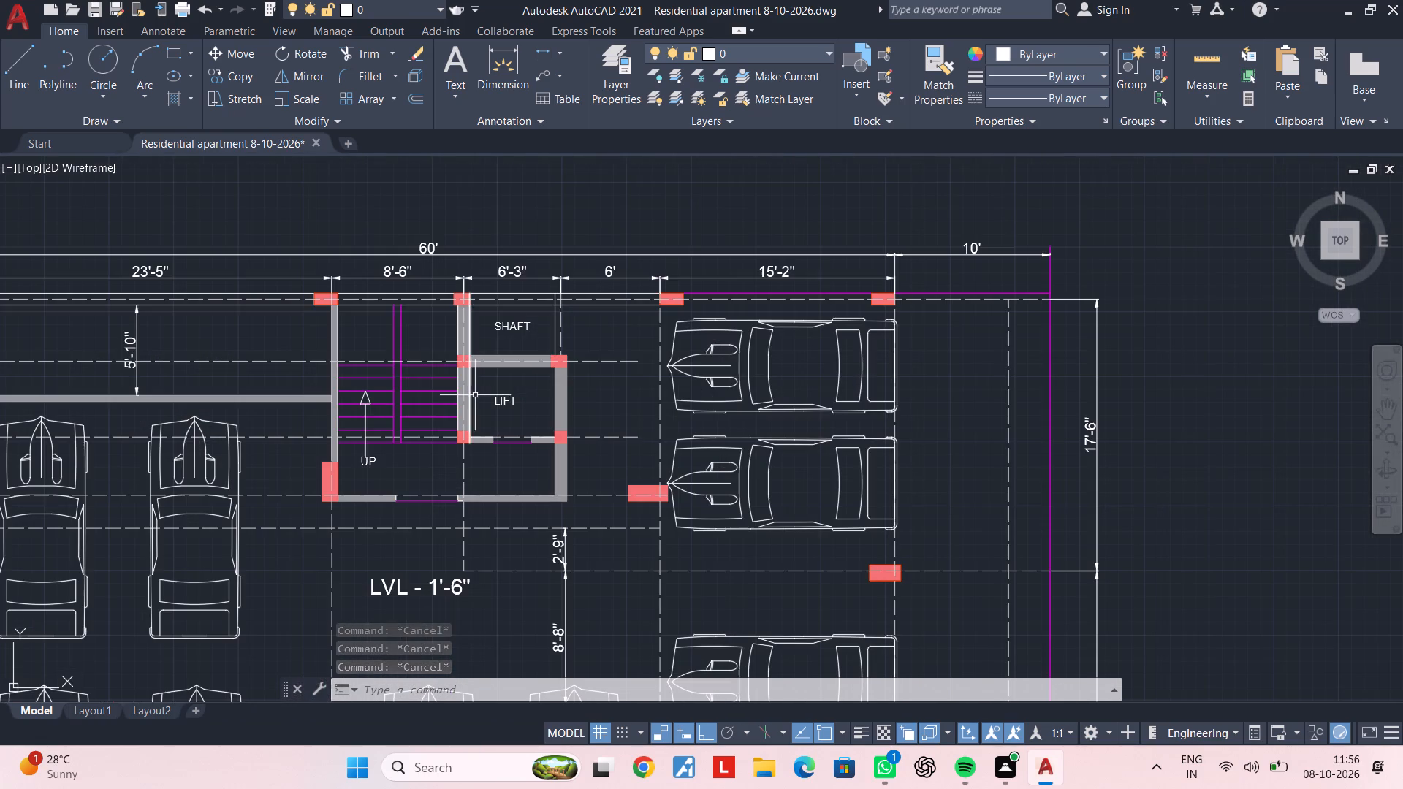
middle_click_drag(837, 392, 380, 392)
scroll(802, 380, "down", 1)
middle_click_drag(836, 381, 455, 397)
scroll(666, 384, "down", 1)
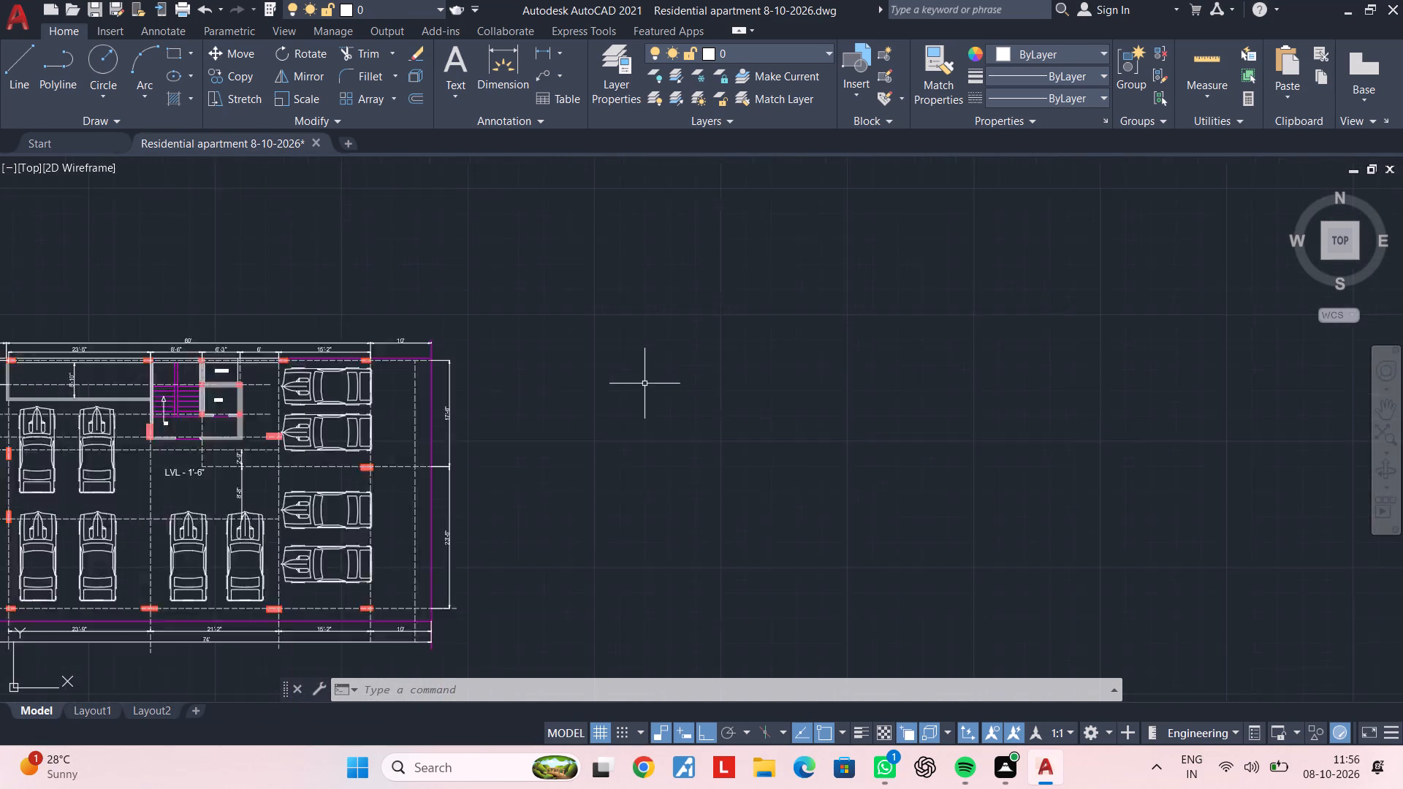
scroll(645, 384, "down", 1)
middle_click_drag(643, 384, 485, 384)
key("Escape")
key("Escape")
key("Escape")
key("Escape")
key("Escape")
key("Escape")
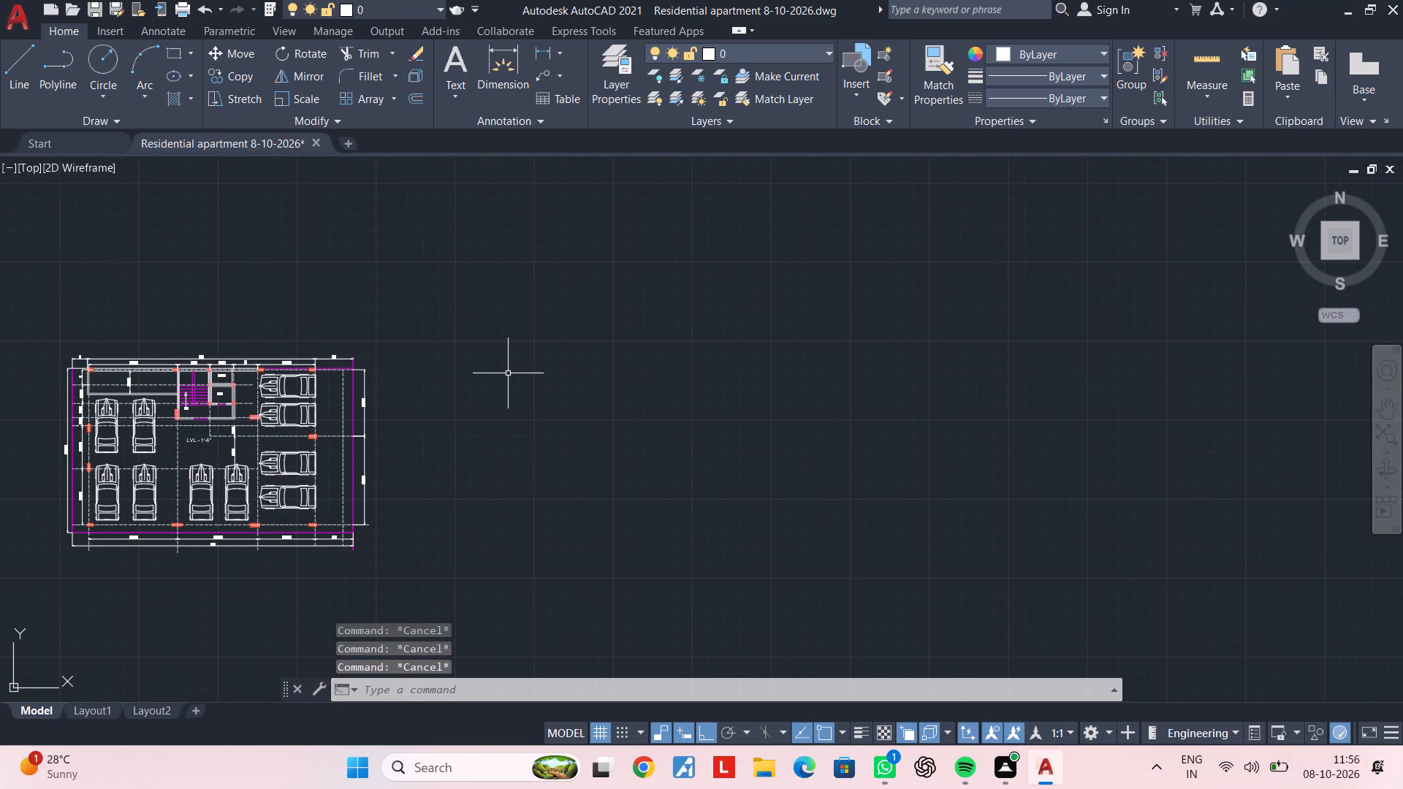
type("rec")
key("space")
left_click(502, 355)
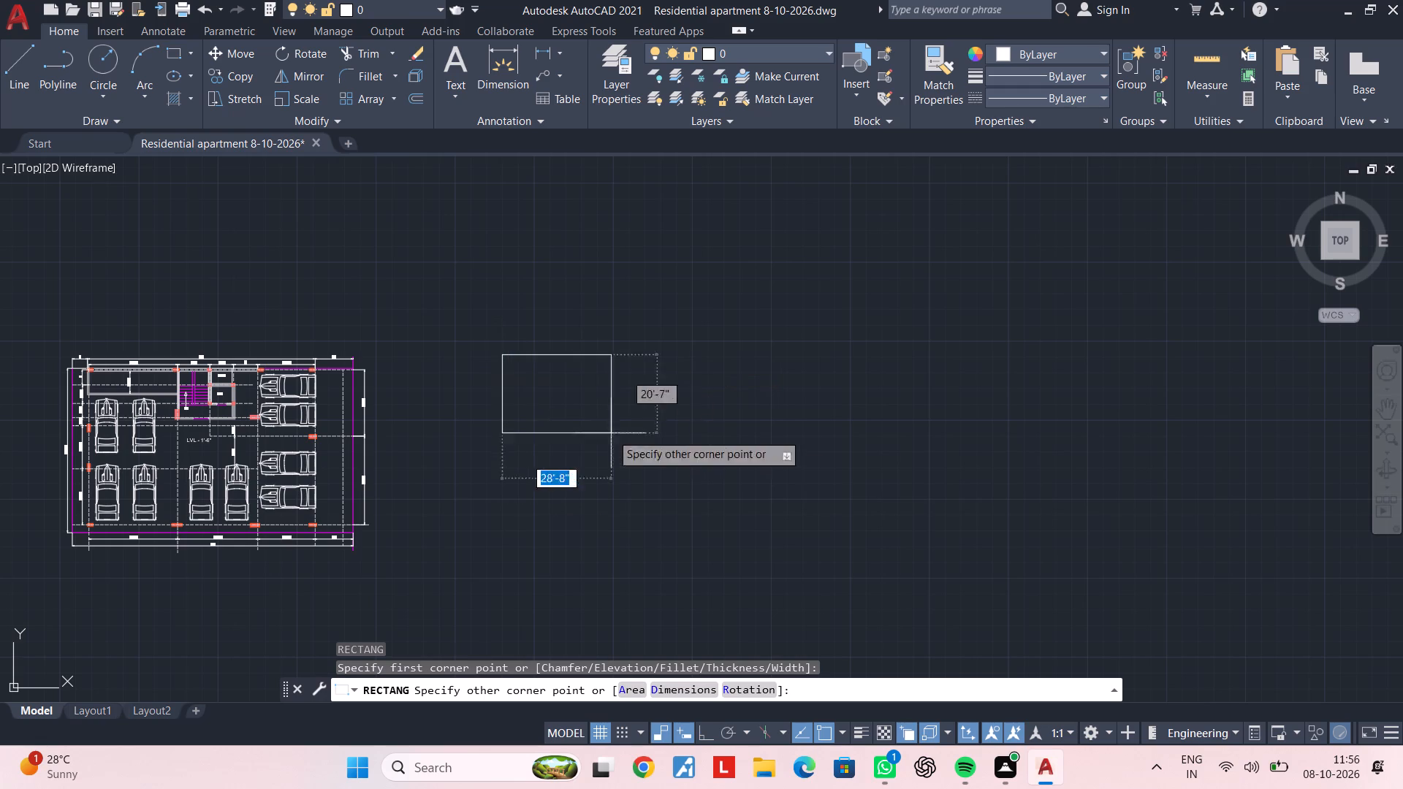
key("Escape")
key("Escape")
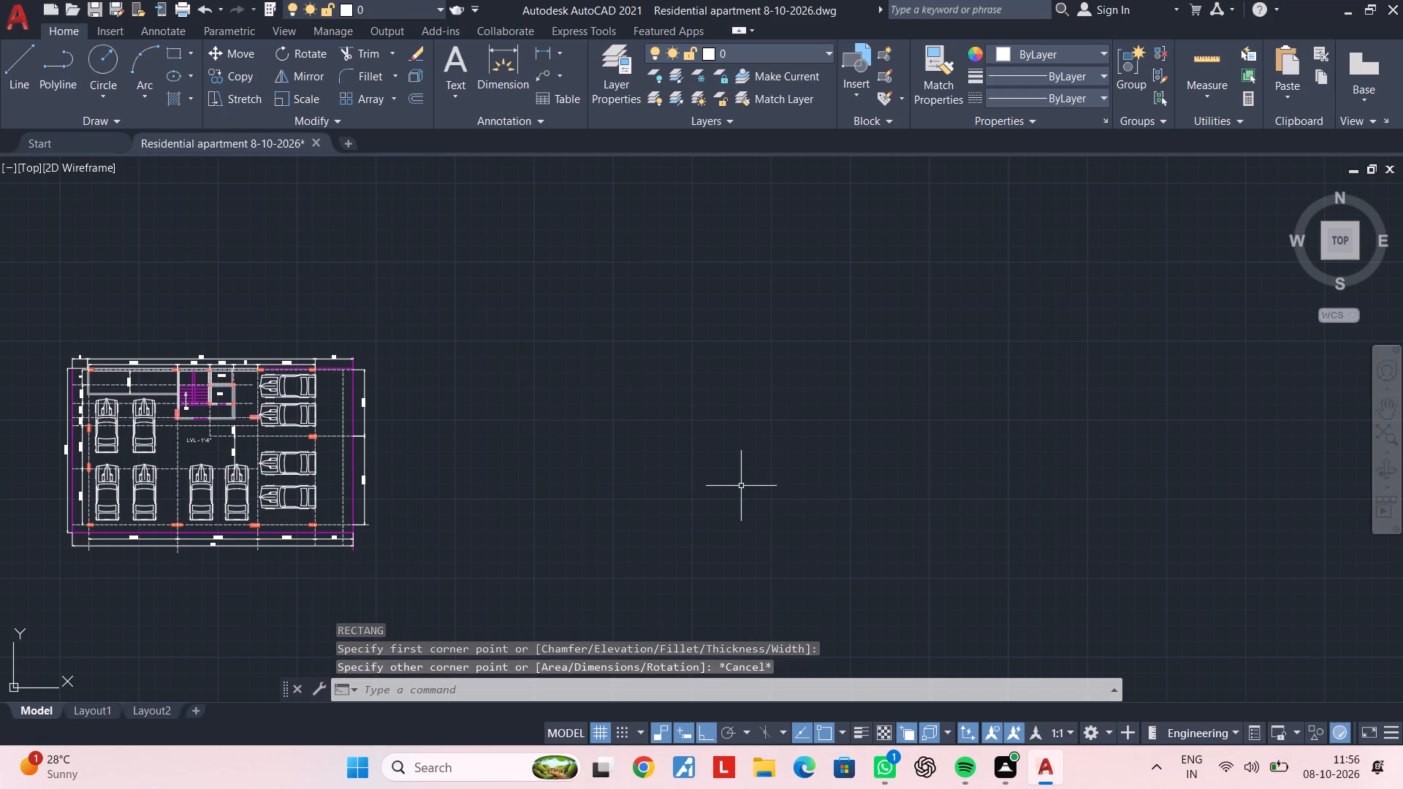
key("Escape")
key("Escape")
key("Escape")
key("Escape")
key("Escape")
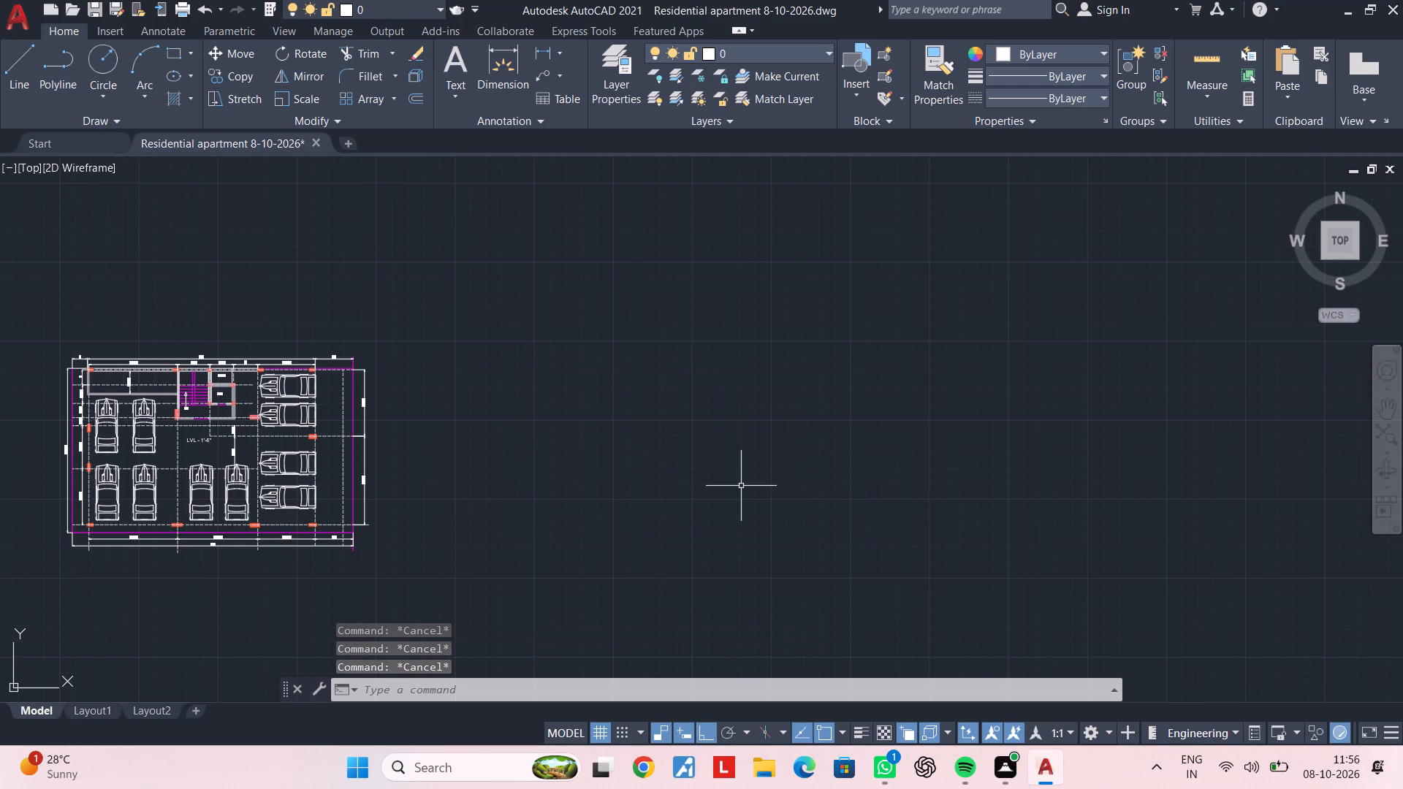
Draw a vertical construction line in the empty area just east of the stilt floor plan.
key("Escape")
key("Escape")
type("xl v")
key("space")
left_click(434, 466)
key("Escape")
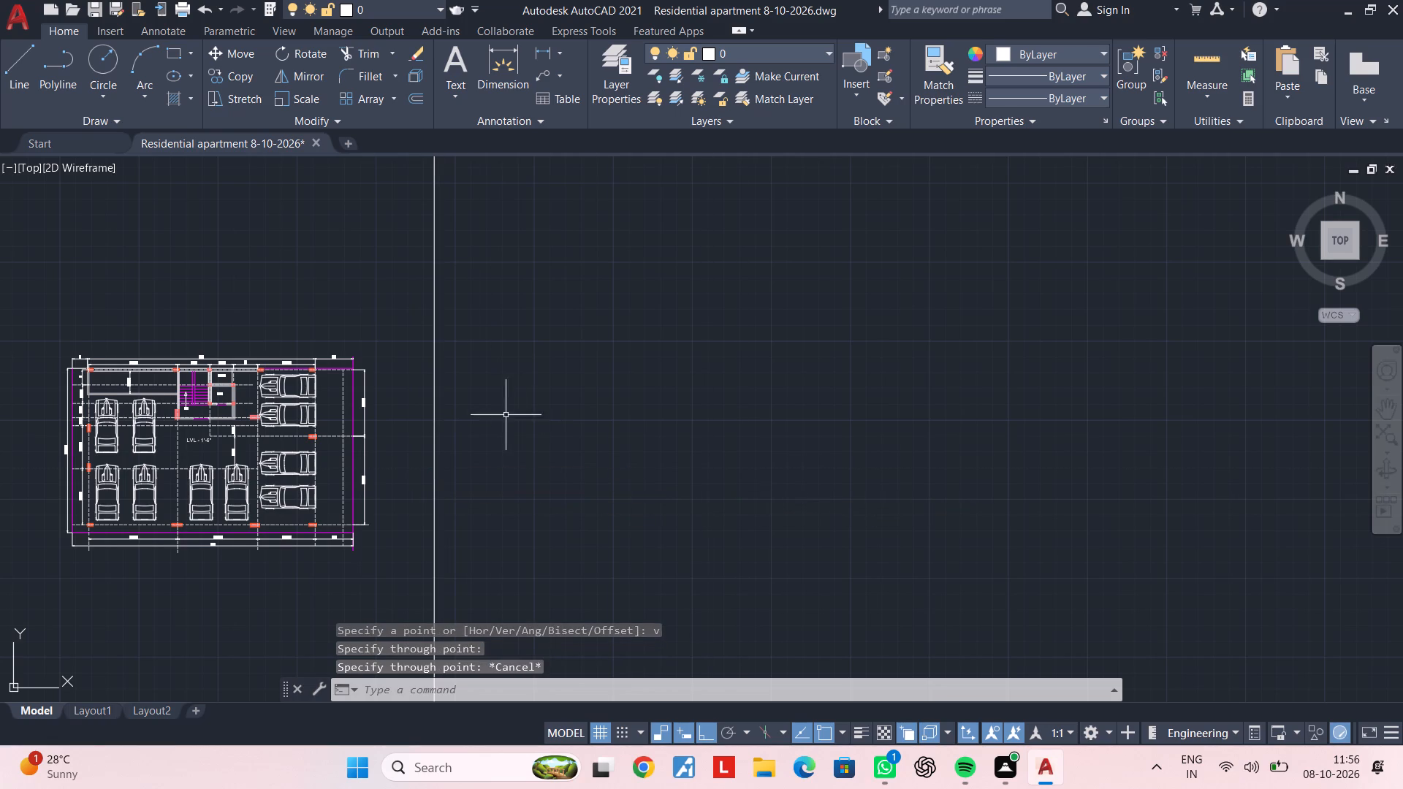
Draw a horizontal construction line through the upper-right corner of the stilt plan's magenta plot boundary.
middle_click_drag(507, 443, 513, 469)
key("Escape")
key("Escape")
key("Escape")
type("xl h")
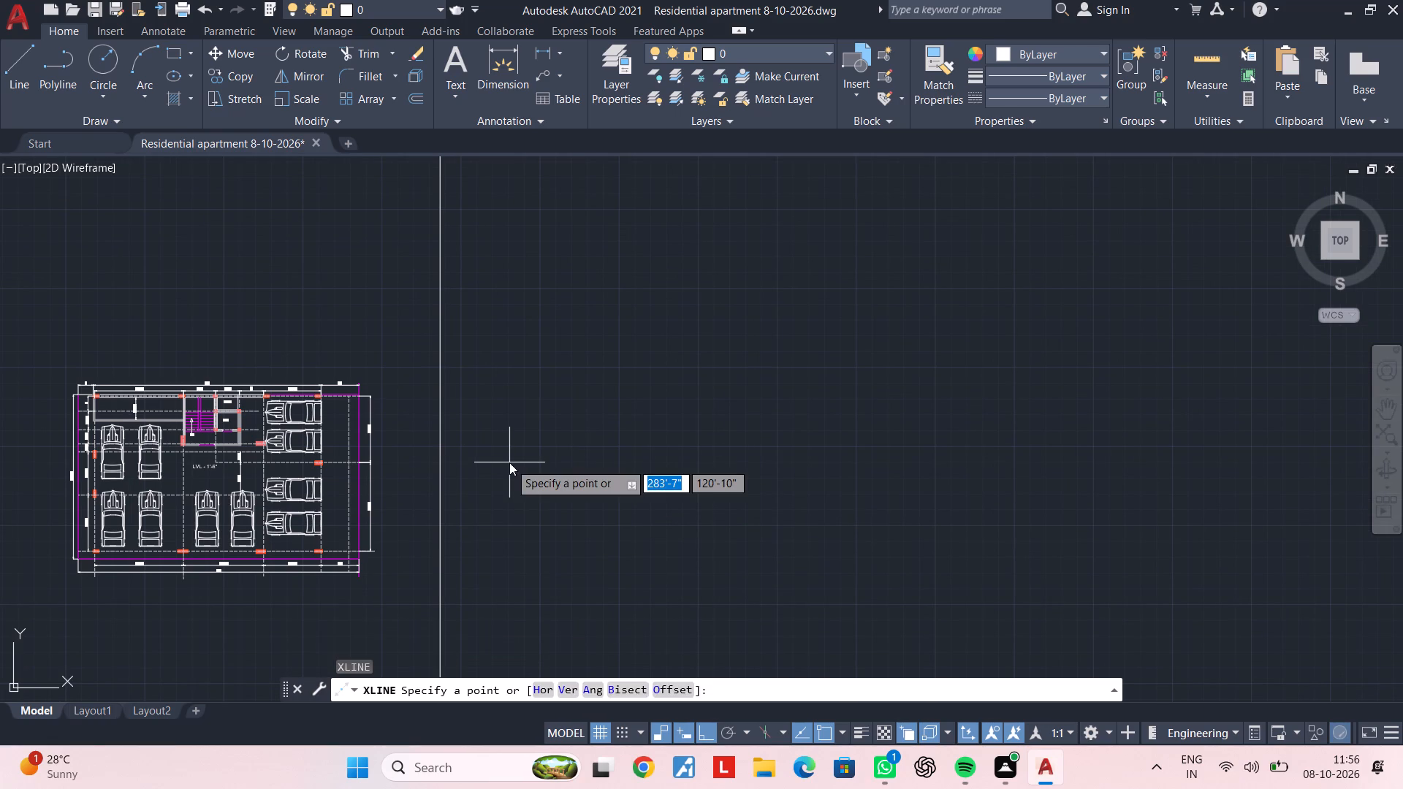
key("space")
scroll(439, 405, "up", 1)
scroll(309, 389, "up", 1)
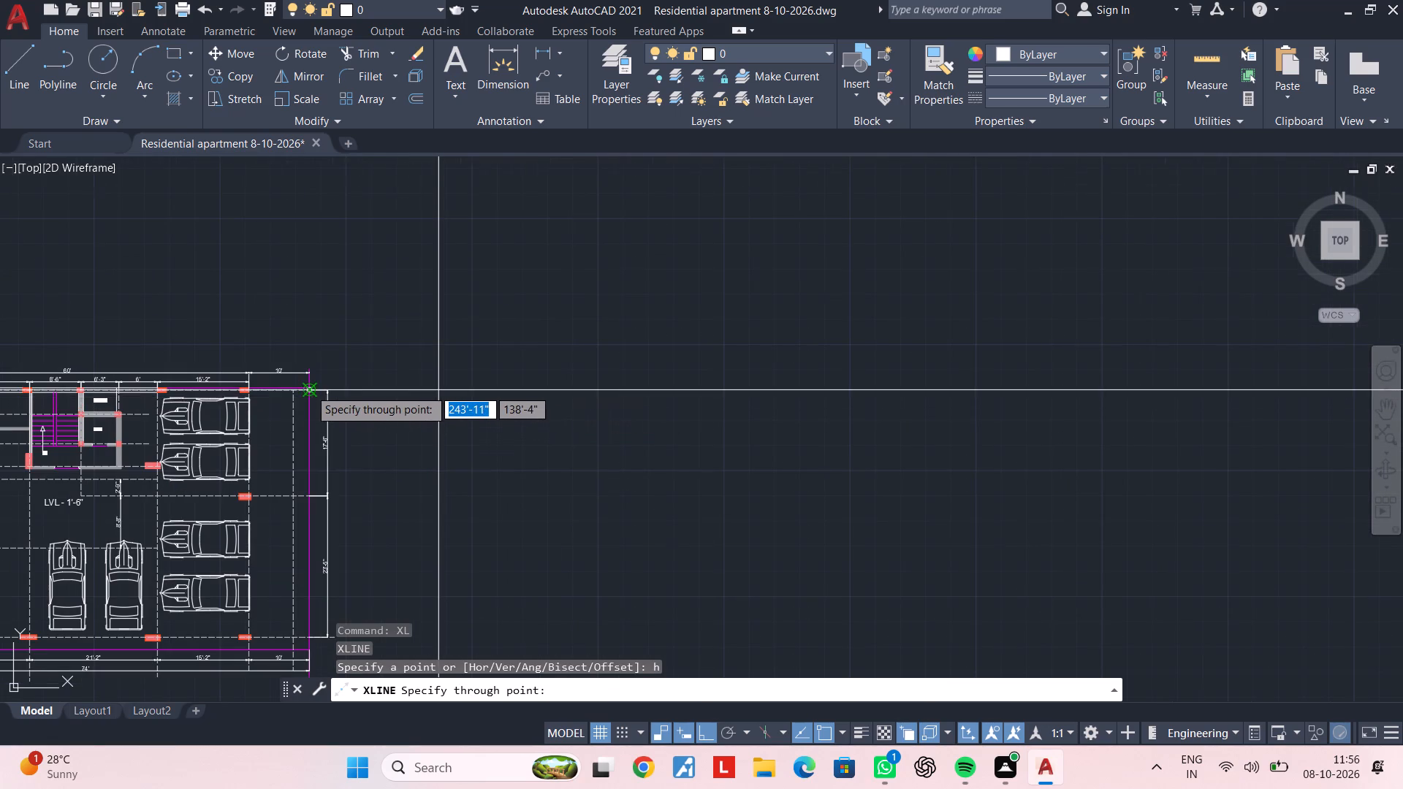
scroll(309, 389, "up", 2)
left_click(299, 376)
key("Escape")
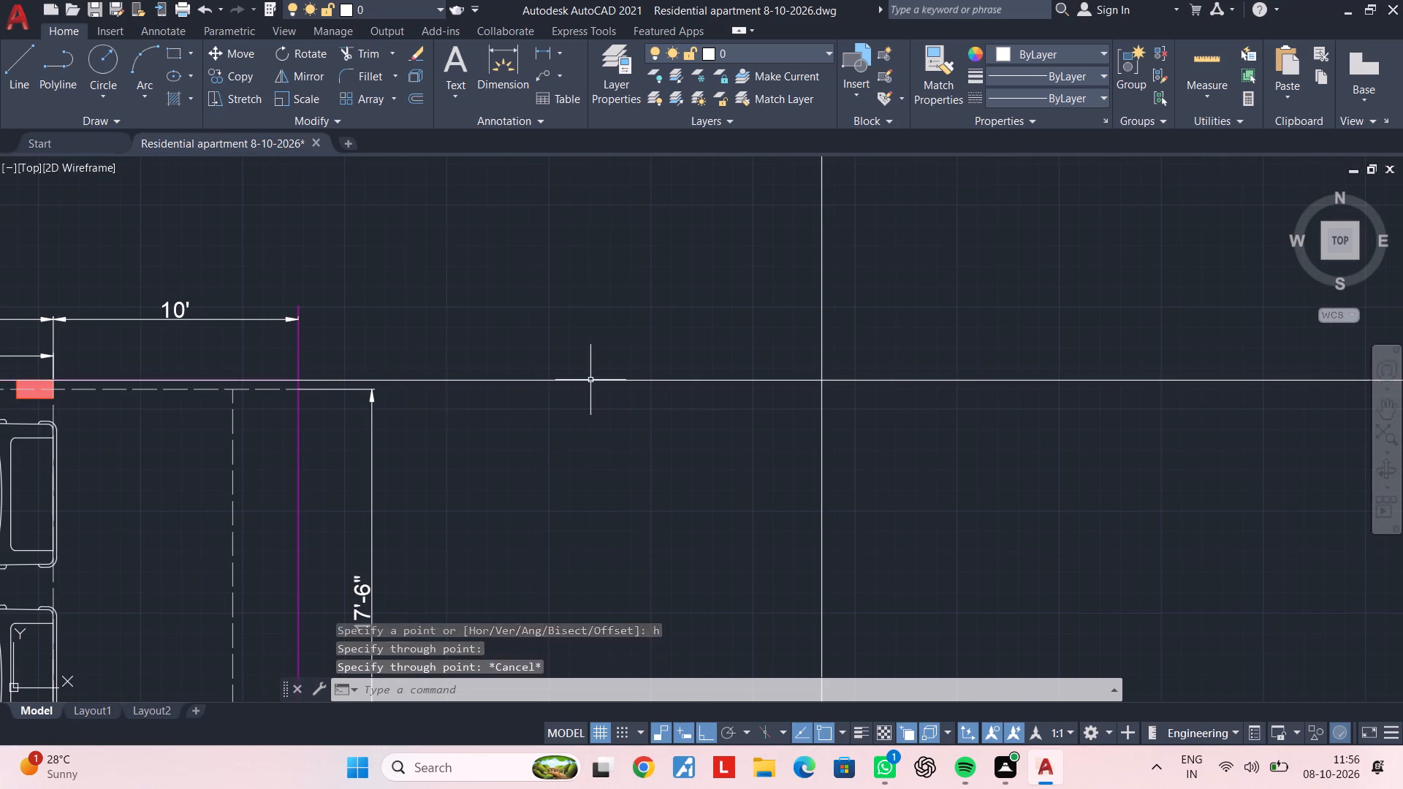
Trim the horizontal construction line between the plot boundary and the vertical line, and delete its leftover portion across the stilt plan.
key("Escape")
type("tr")
key("space")
left_click(646, 420)
left_click(650, 357)
key("Escape")
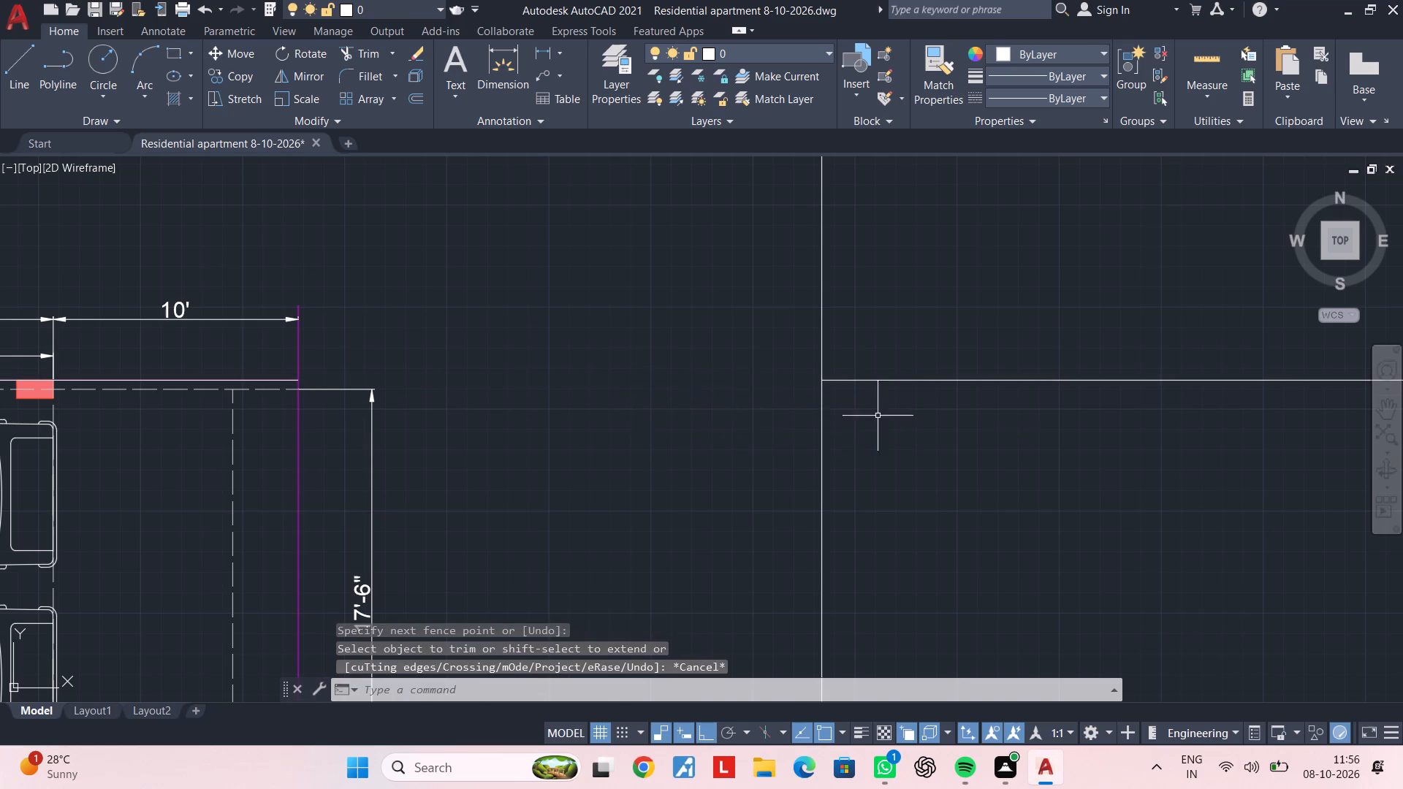
scroll(778, 404, "down", 3)
middle_click_drag(819, 406, 1111, 405)
left_click_drag(312, 422, 316, 397)
left_click(284, 277)
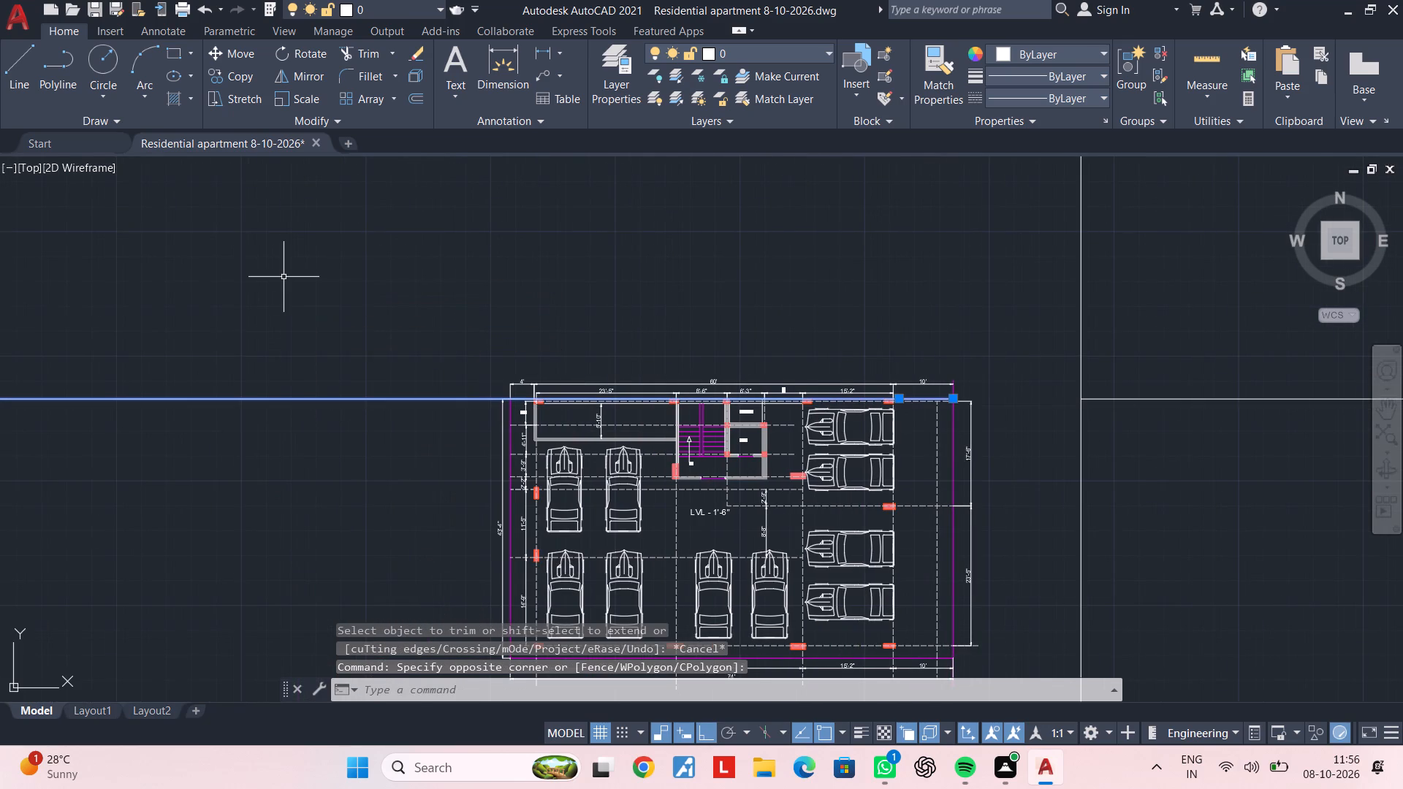
key("Delete")
Trim the vertical construction line above the horizontal one, leaving a square upper-left corner for the new plan.
middle_click_drag(848, 375, 527, 431)
key("Escape")
key("Escape")
key("r")
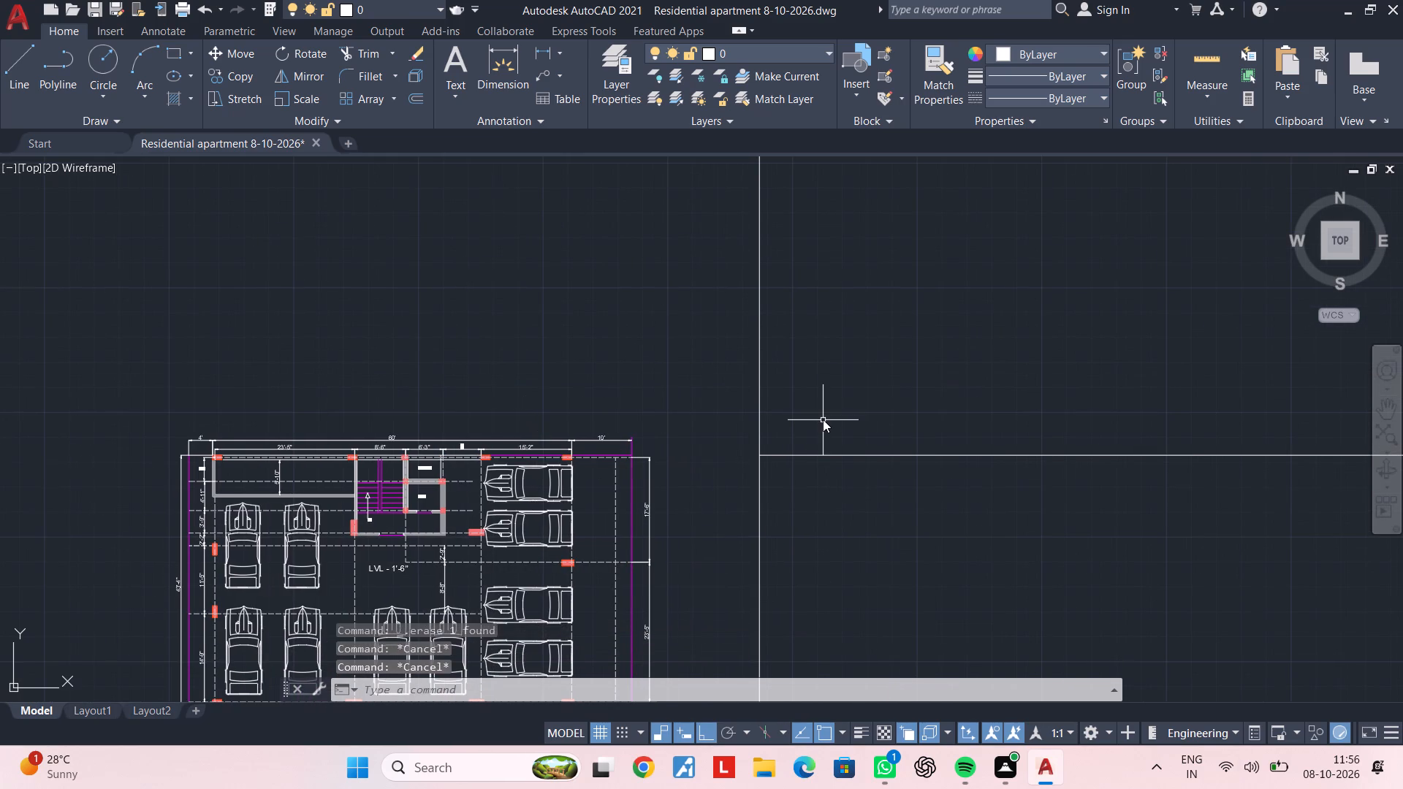
key("Escape")
type("tr")
key("space")
left_click(856, 389)
left_click(717, 411)
key("Escape")
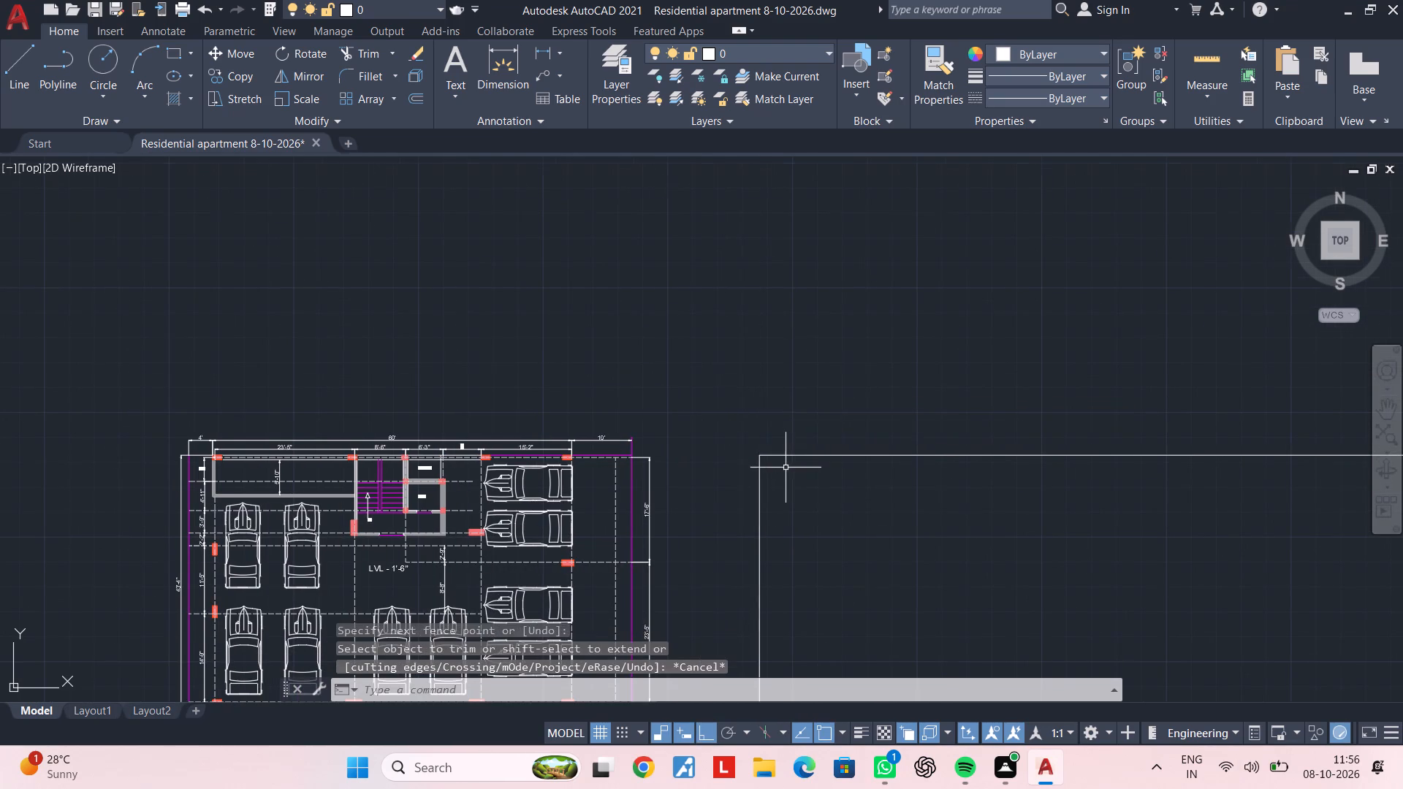
Start an Offset at the new corner formed by the two construction lines.
scroll(786, 468, "down", 1)
middle_click_drag(784, 460, 708, 355)
scroll(699, 381, "up", 3)
middle_click_drag(681, 363, 655, 484)
key("Escape")
key("Escape")
key("Escape")
type("of")
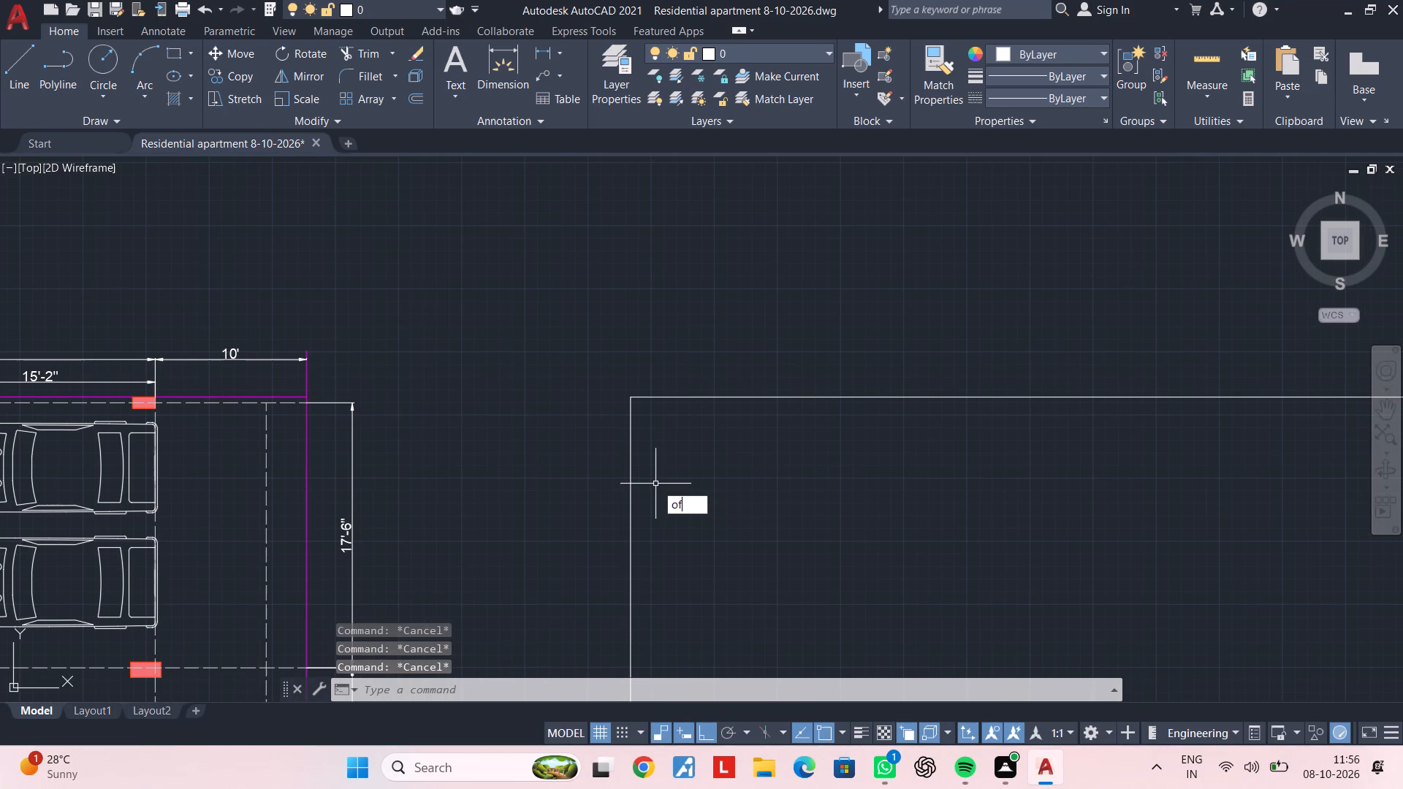
key("space")
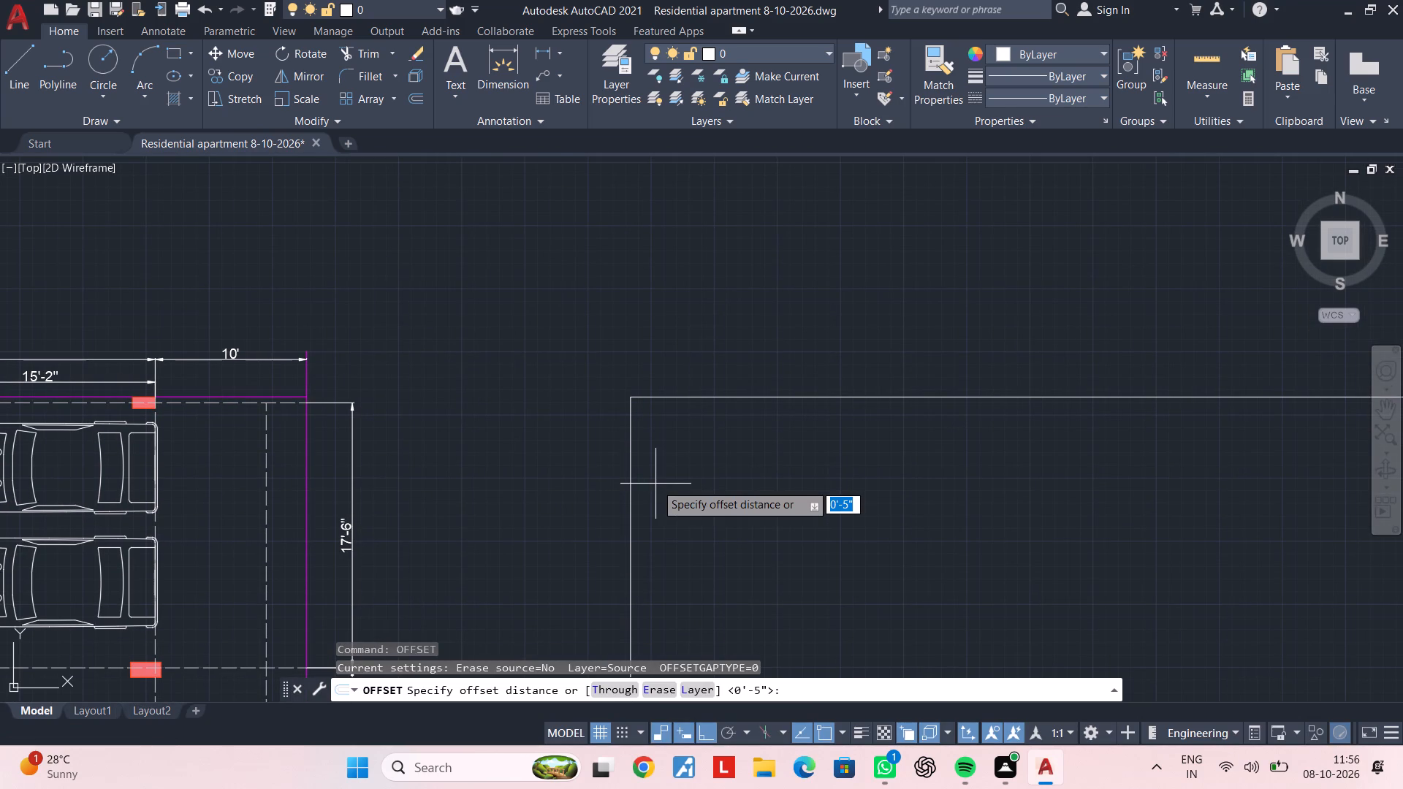
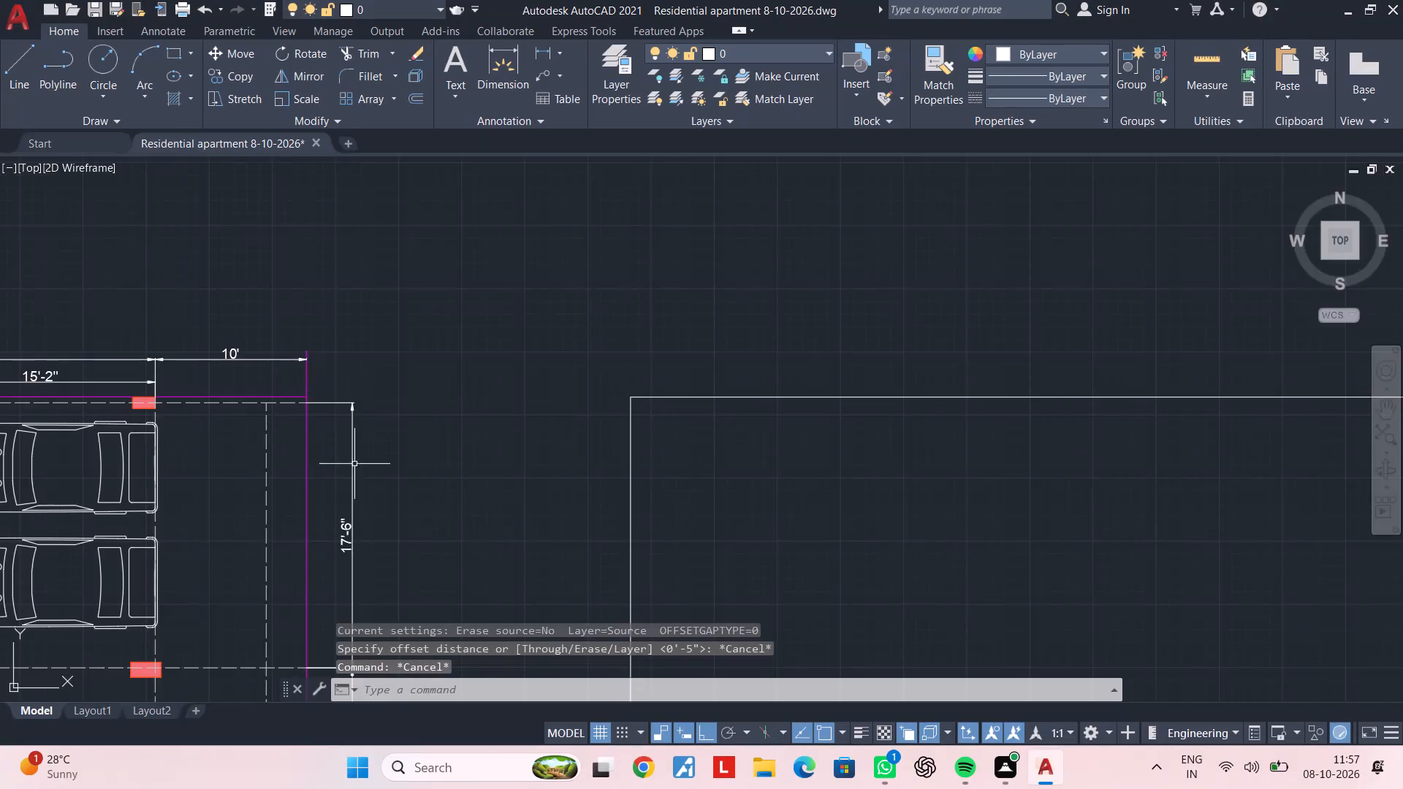
Examine the setback, column and wall dimensions around the upper-left corner of the stilt parking plan.
middle_click_drag(357, 464, 1122, 414)
middle_click_drag(516, 403, 948, 405)
scroll(430, 359, "up", 2)
middle_click_drag(427, 369, 425, 451)
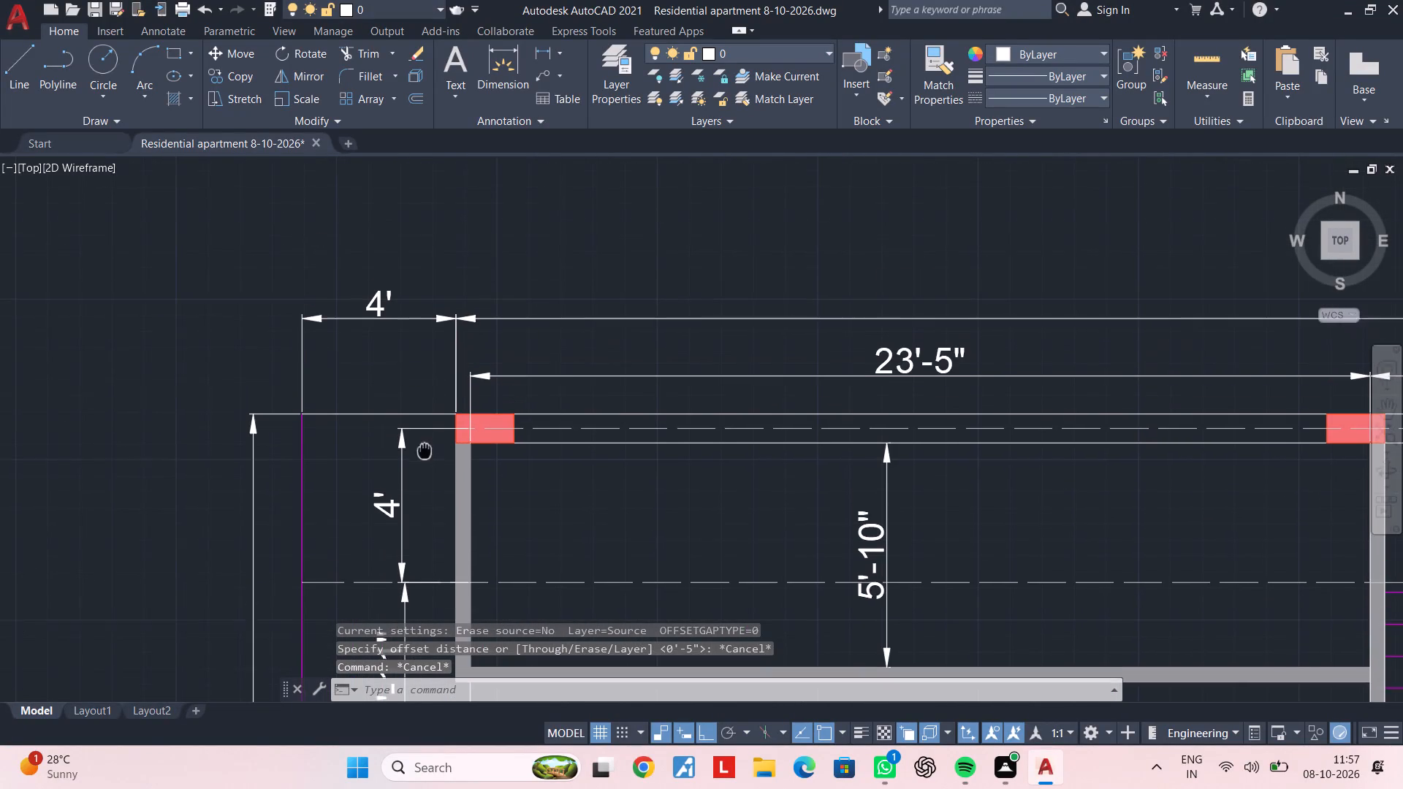
middle_click_drag(425, 451, 425, 453)
key("Escape")
key("Escape")
key("Escape")
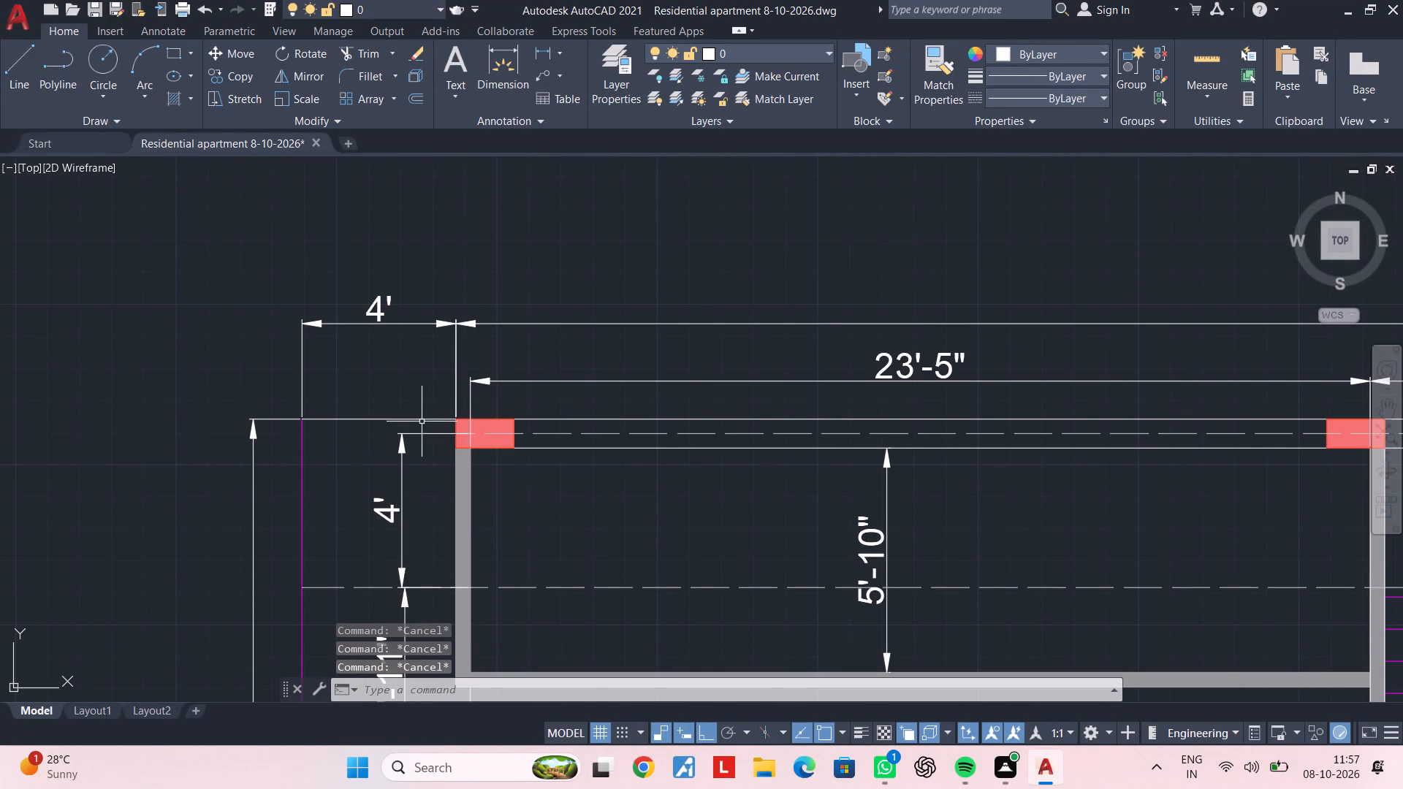
scroll(422, 422, "down", 1)
scroll(453, 423, "up", 2)
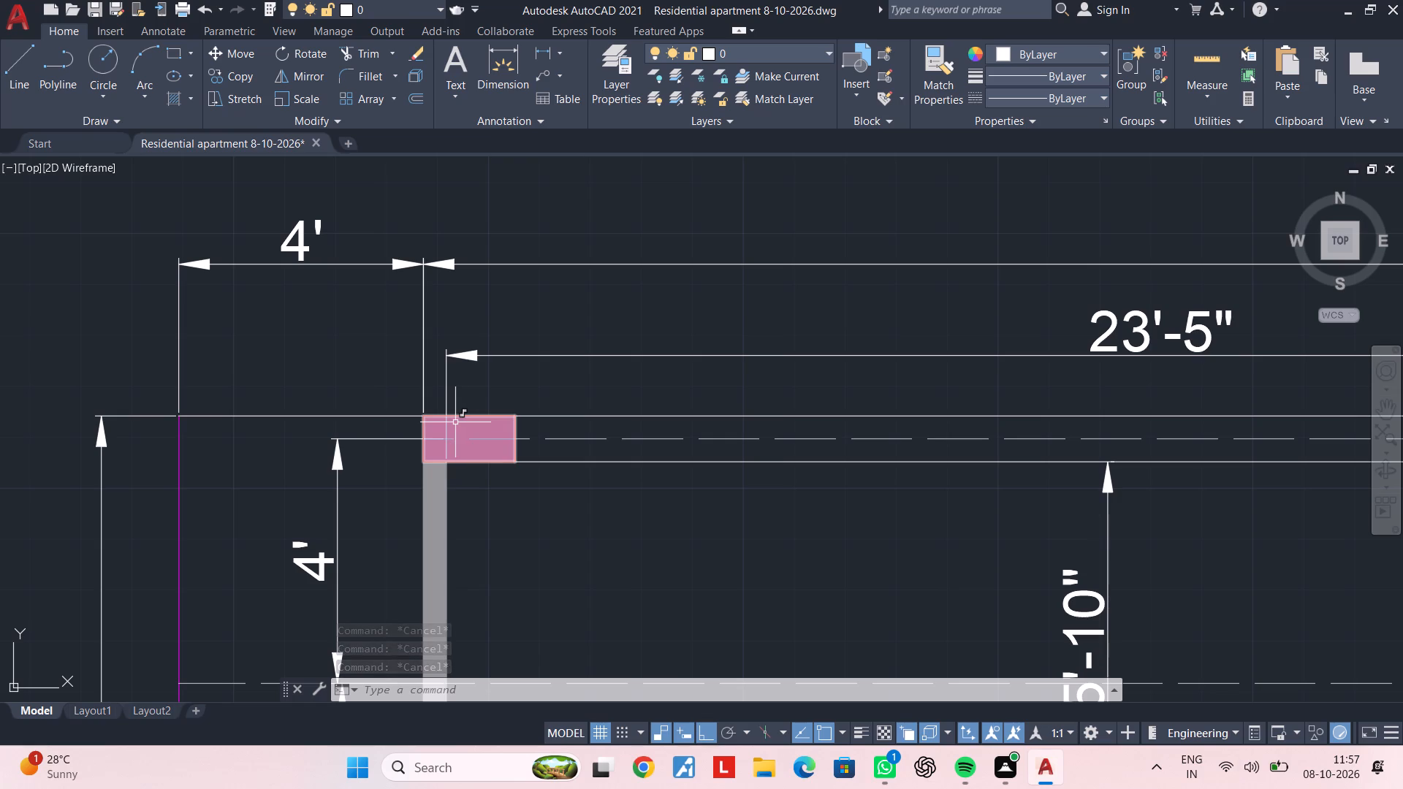
key("Escape")
key("Escape")
Offset the new plan's vertical construction line 4'5" to the right.
scroll(455, 422, "down", 3)
middle_click_drag(1098, 484, 462, 487)
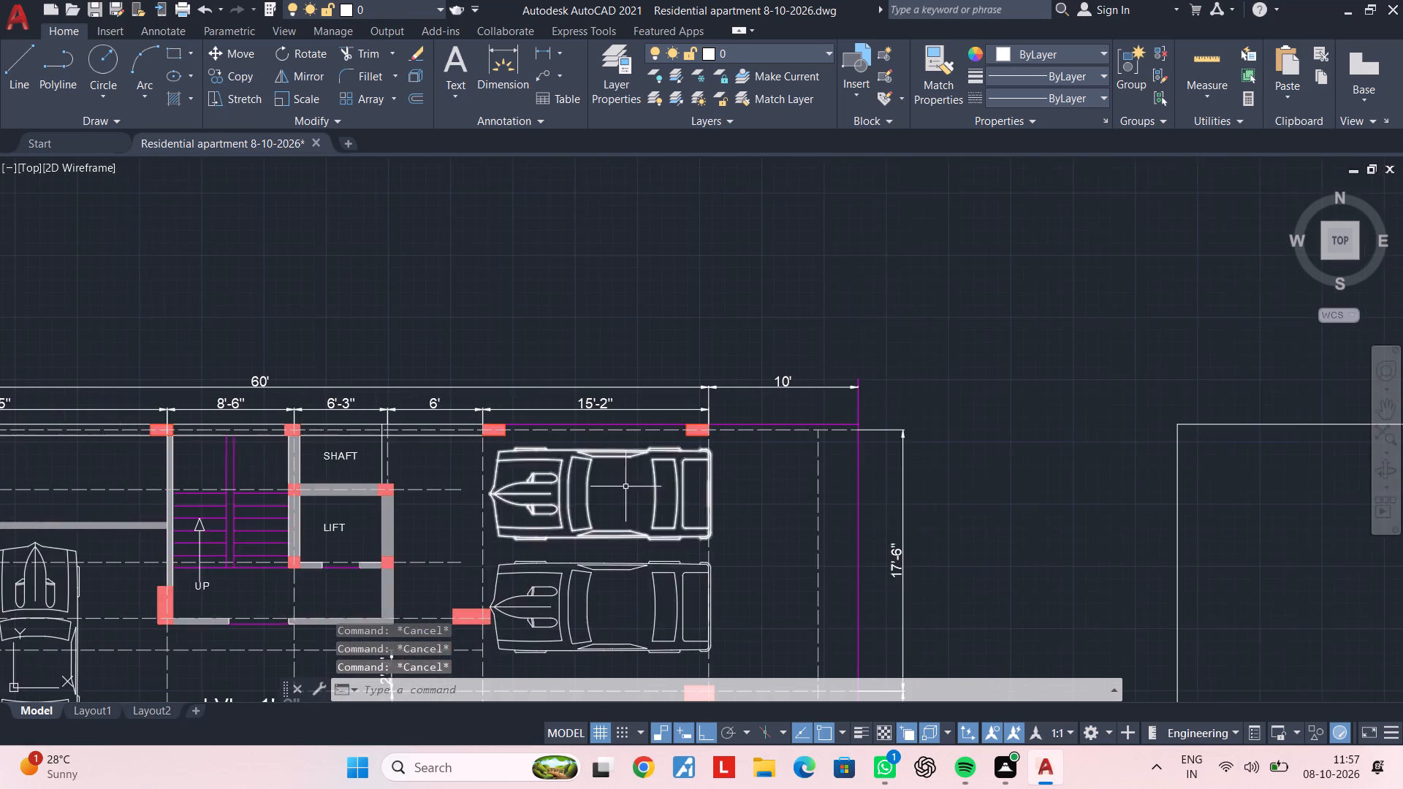
middle_click_drag(1277, 468, 704, 473)
middle_click_drag(597, 465, 622, 449)
scroll(625, 445, "up", 1)
key("Escape")
key("Escape")
type("of 4'5\"")
key("Return")
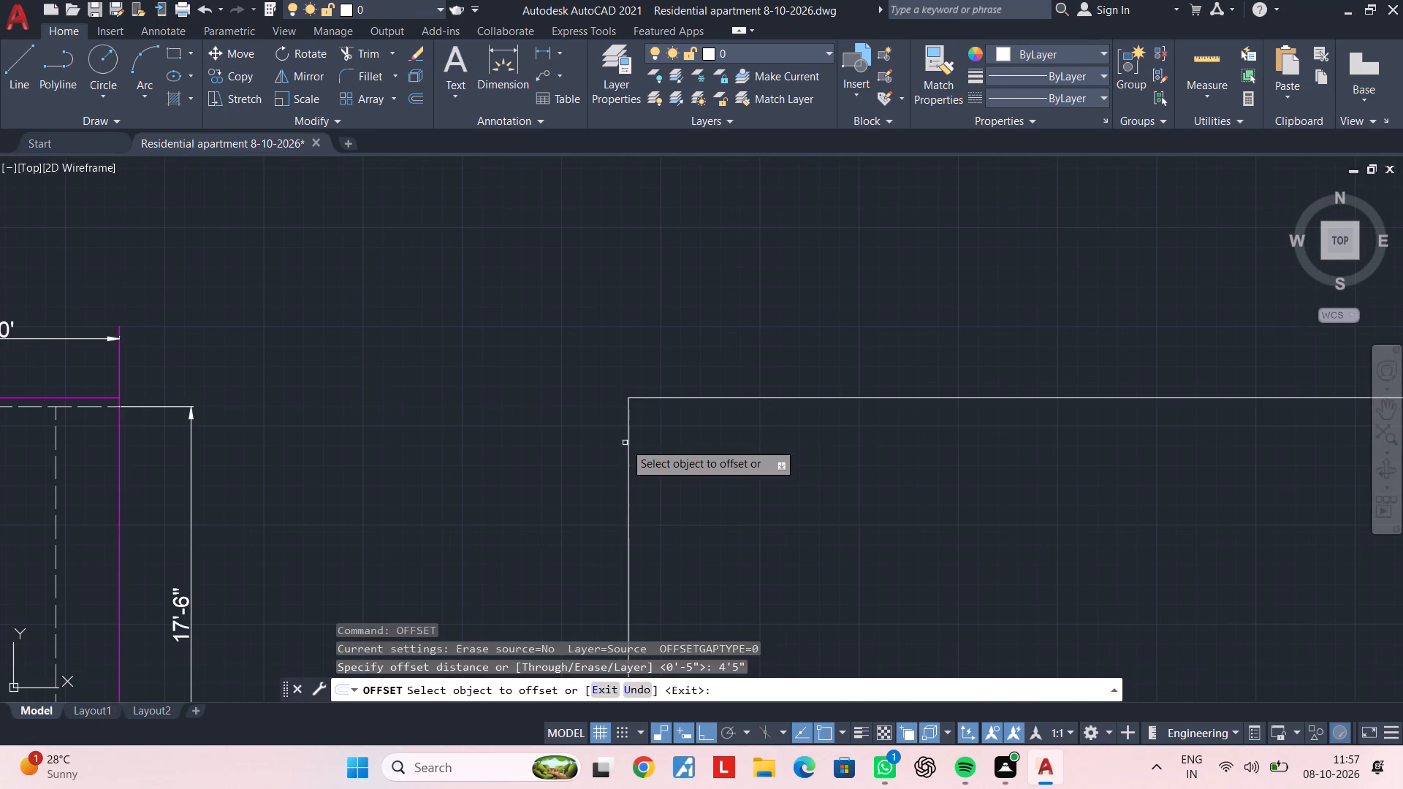
left_click(628, 427)
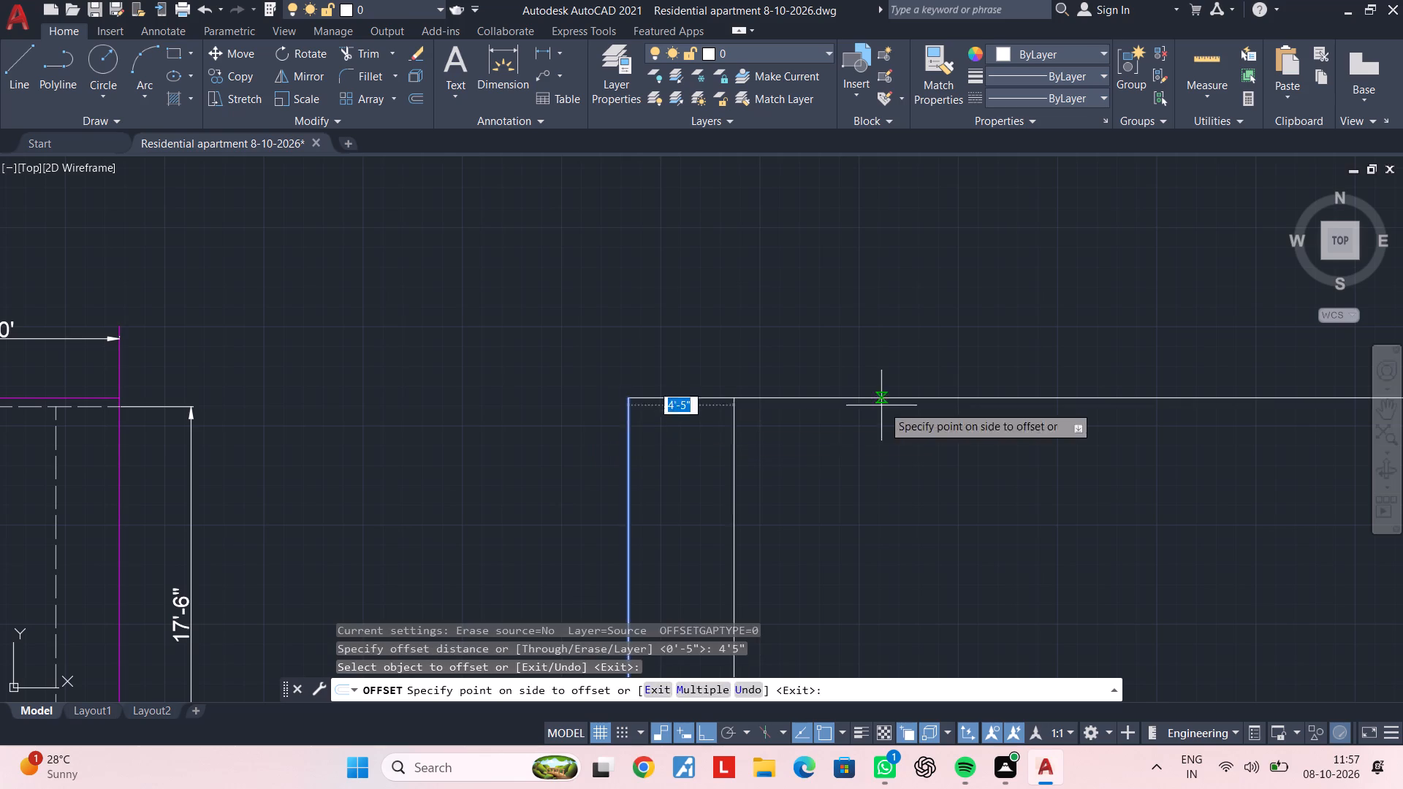
left_click(885, 405)
key("Escape")
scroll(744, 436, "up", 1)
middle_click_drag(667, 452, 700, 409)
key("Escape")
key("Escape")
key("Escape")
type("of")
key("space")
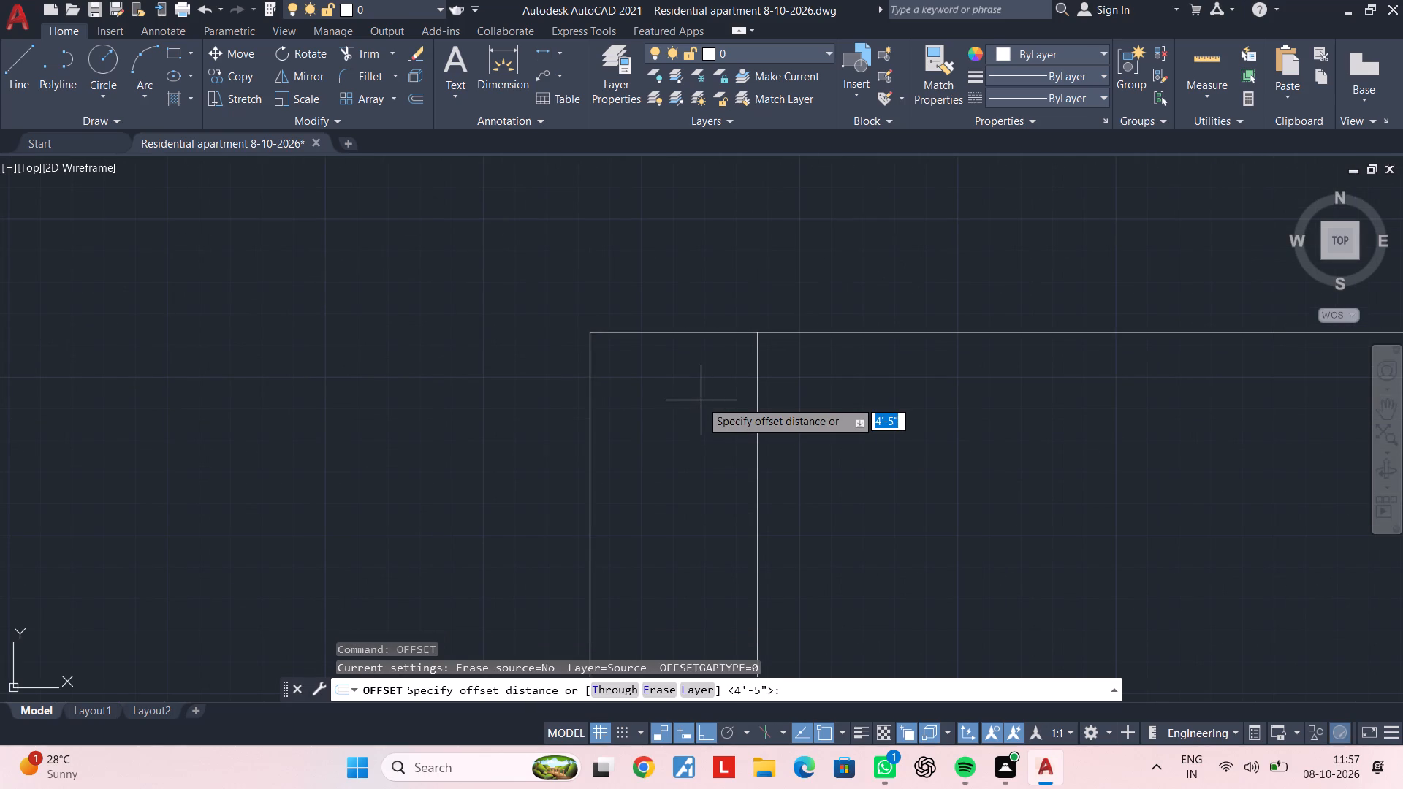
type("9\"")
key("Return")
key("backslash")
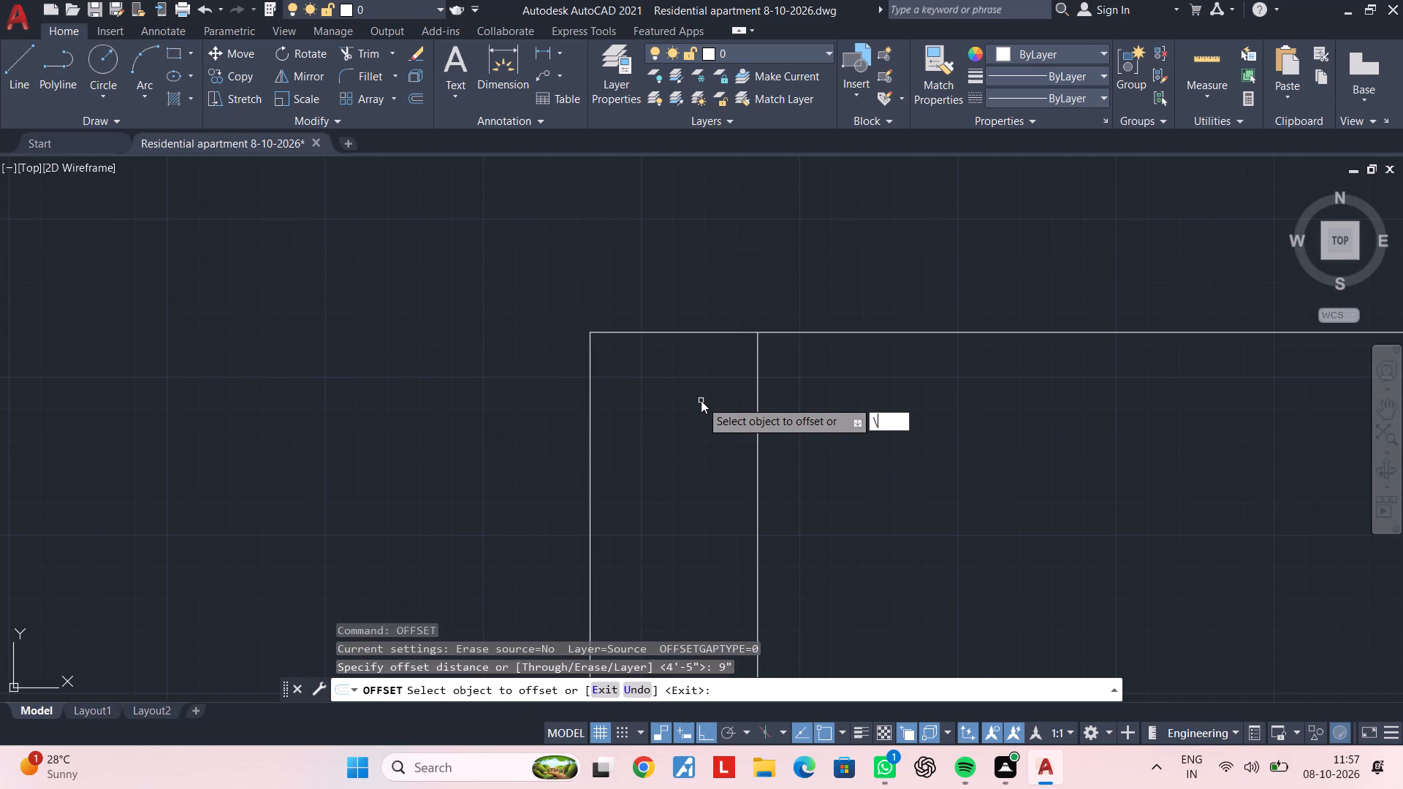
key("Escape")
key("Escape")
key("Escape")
Offset the new plan's top horizontal construction line 9" downward.
type("of 9\"")
key("Return")
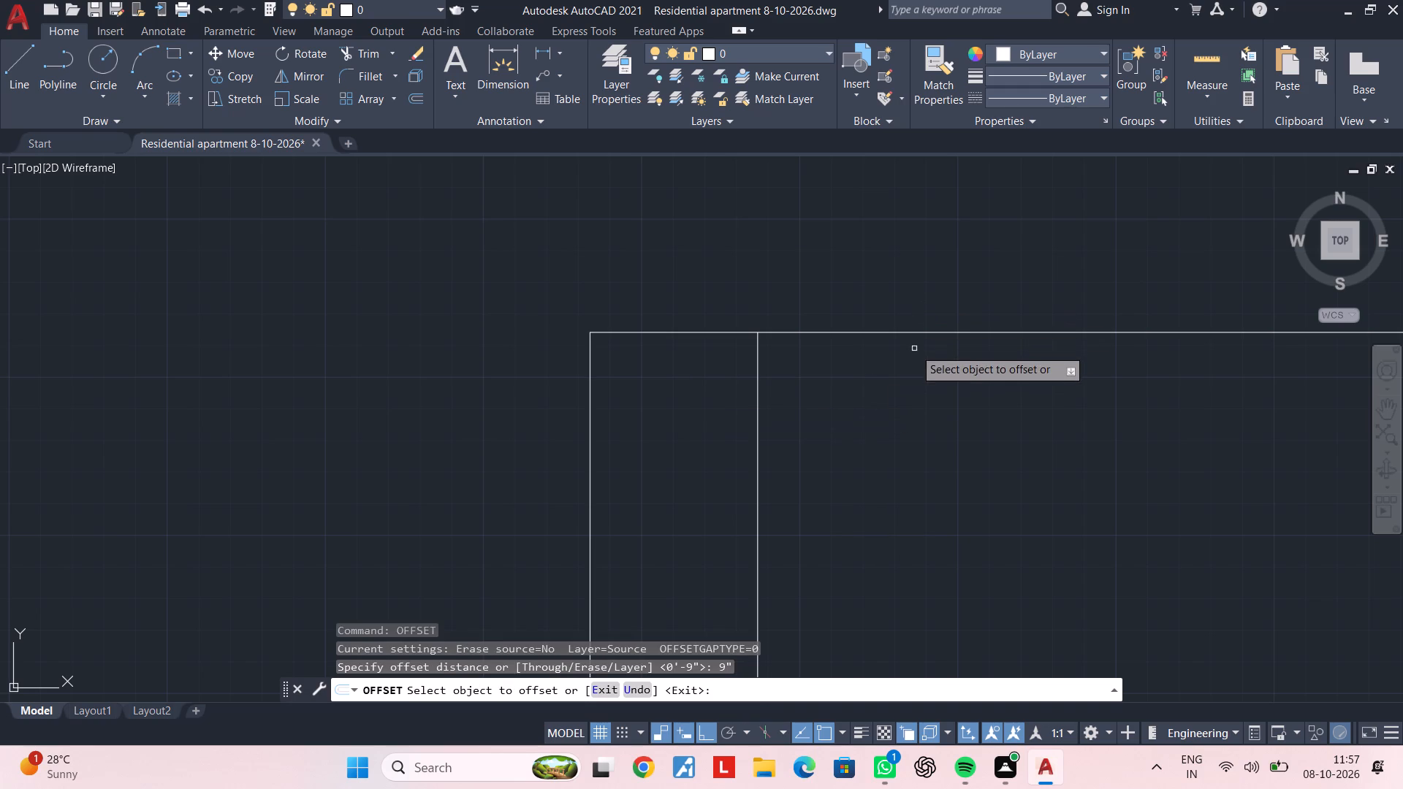
left_click(916, 332)
left_click(891, 376)
key("Escape")
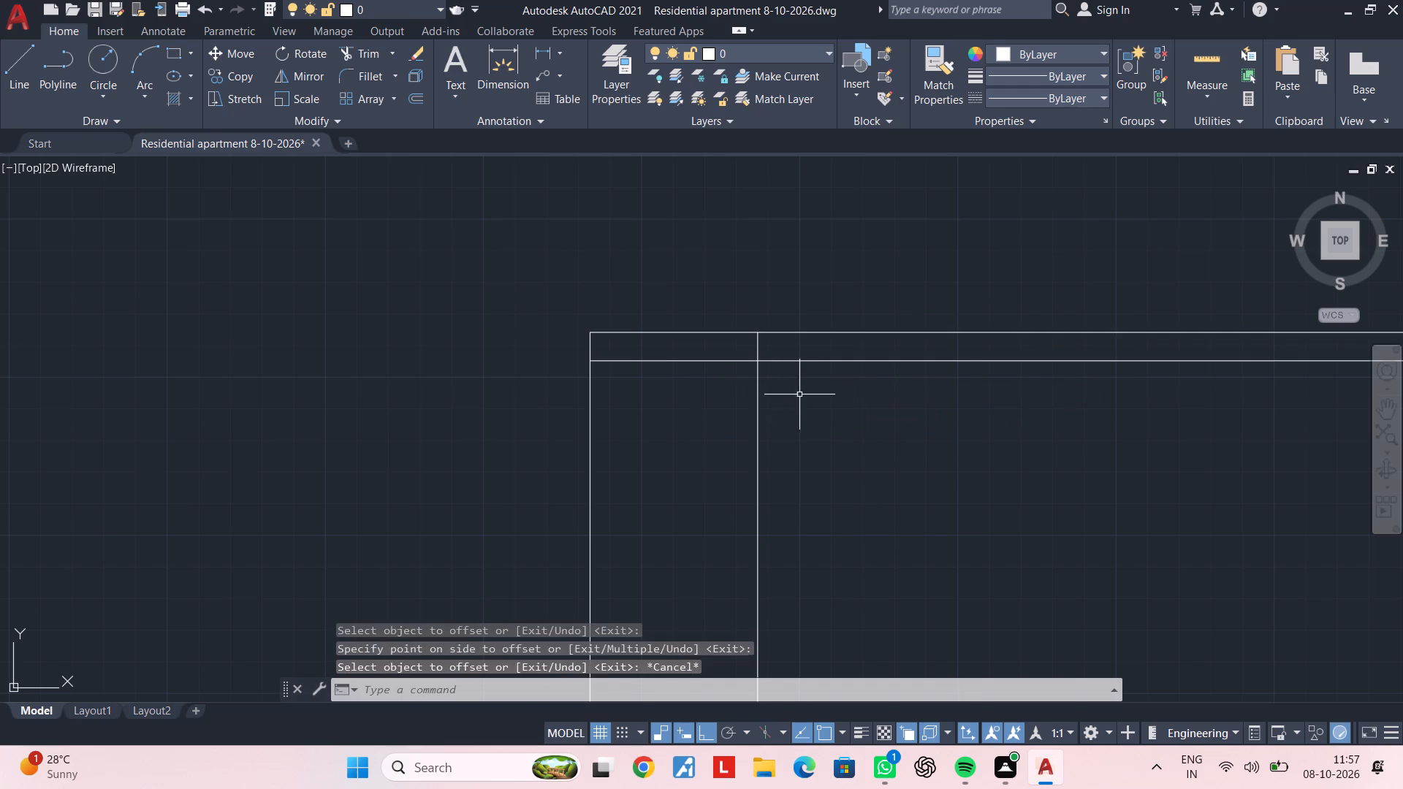
key("Escape")
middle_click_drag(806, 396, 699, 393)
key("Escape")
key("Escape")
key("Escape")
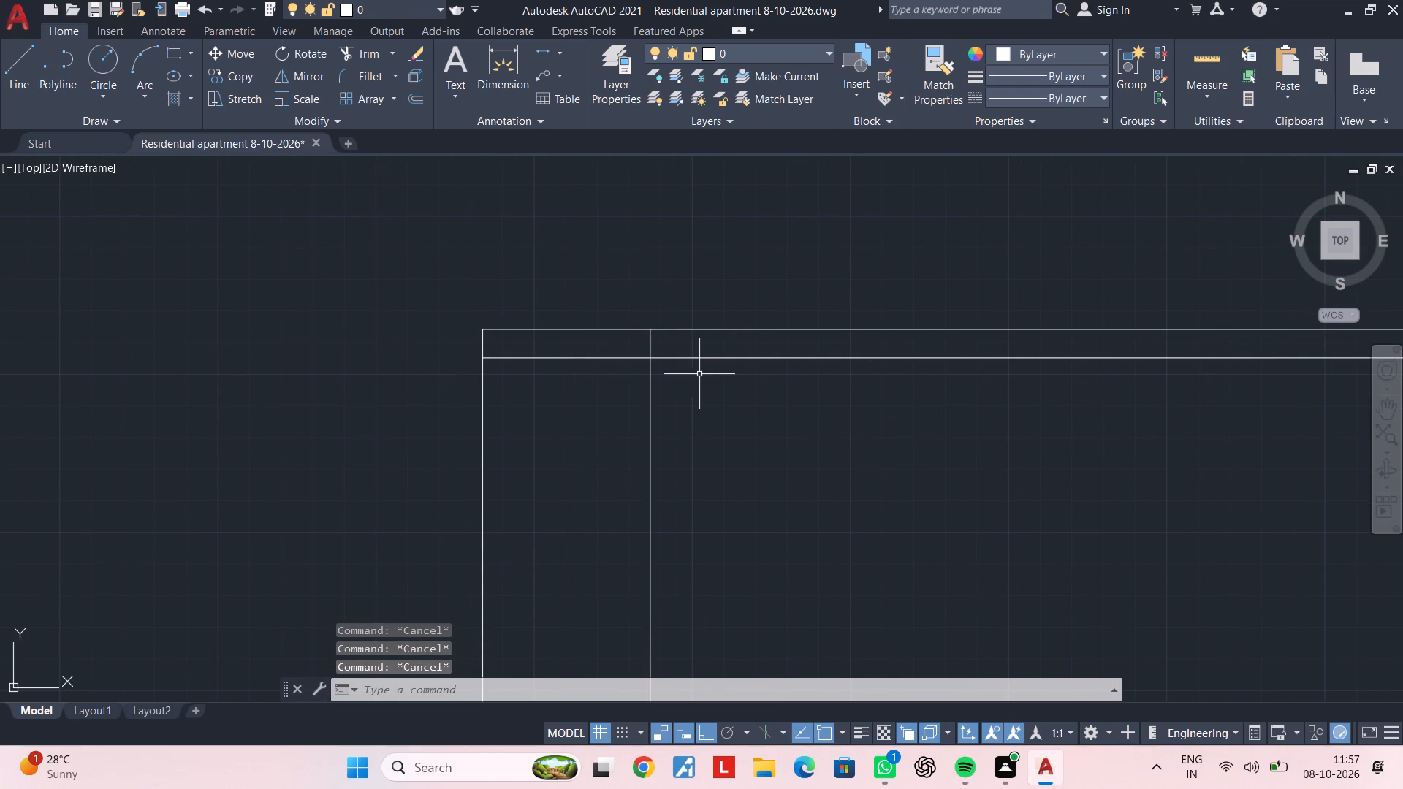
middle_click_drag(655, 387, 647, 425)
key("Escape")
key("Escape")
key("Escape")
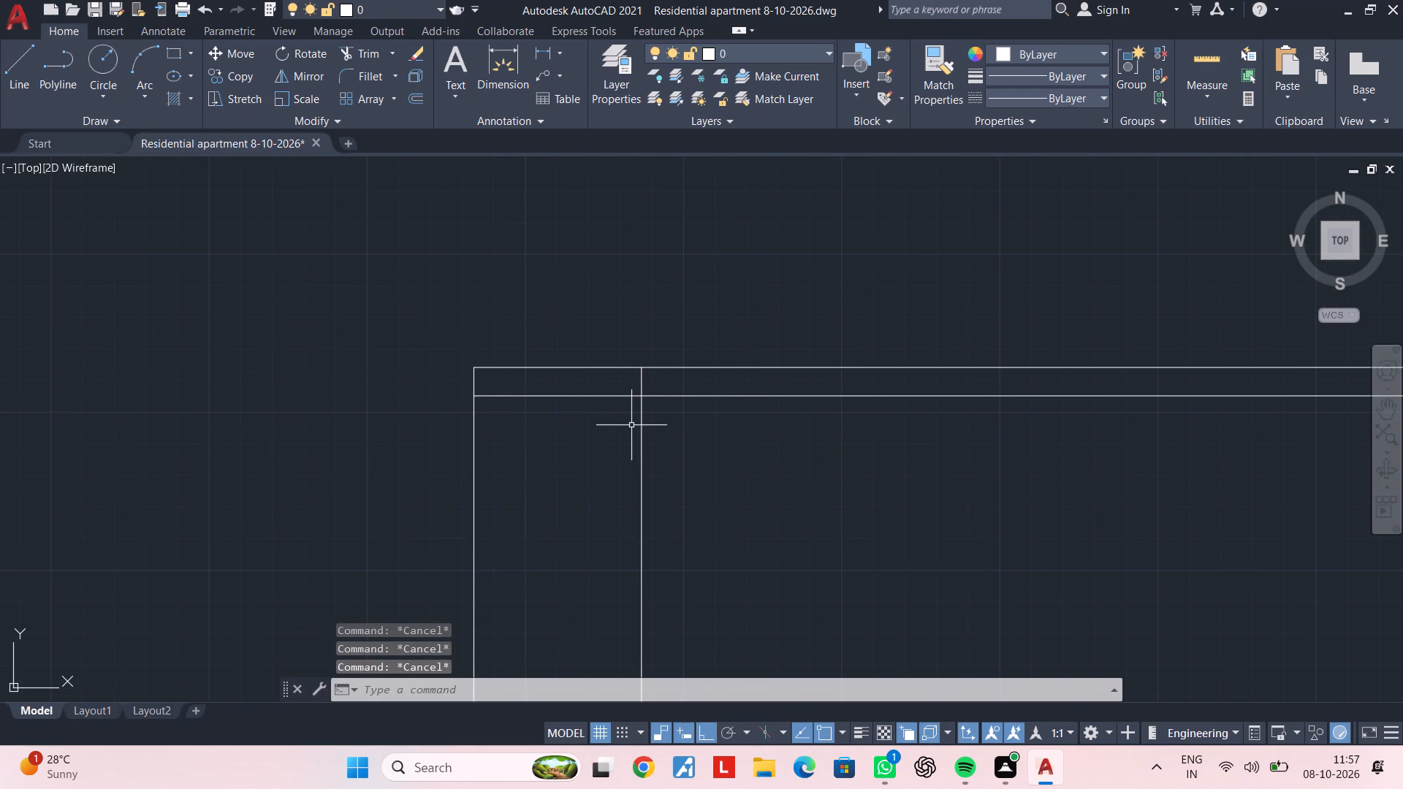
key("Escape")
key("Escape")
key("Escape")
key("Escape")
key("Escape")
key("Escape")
Offset the inner vertical line 2' to the left, toward the outer vertical construction line.
type("of 2'")
key("Return")
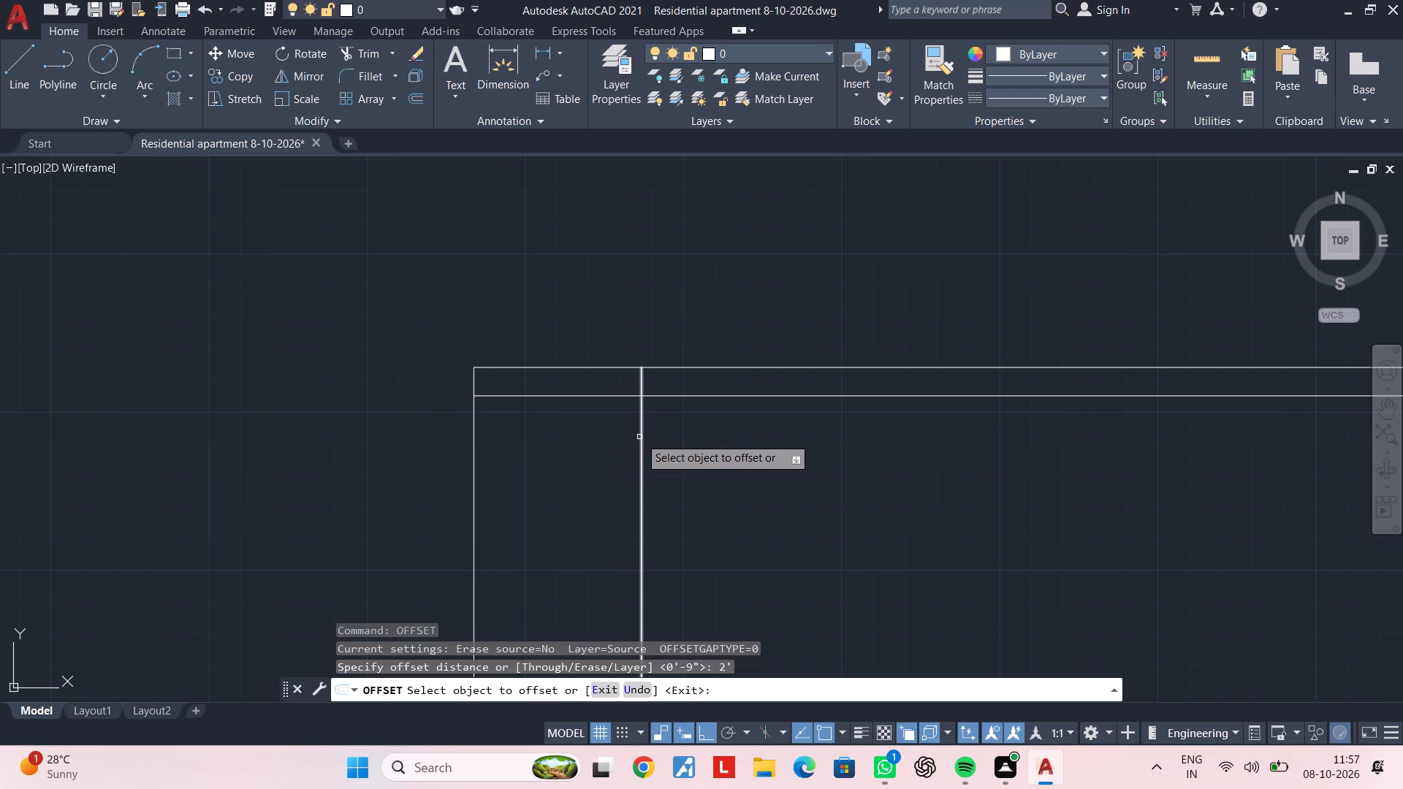
left_click(639, 437)
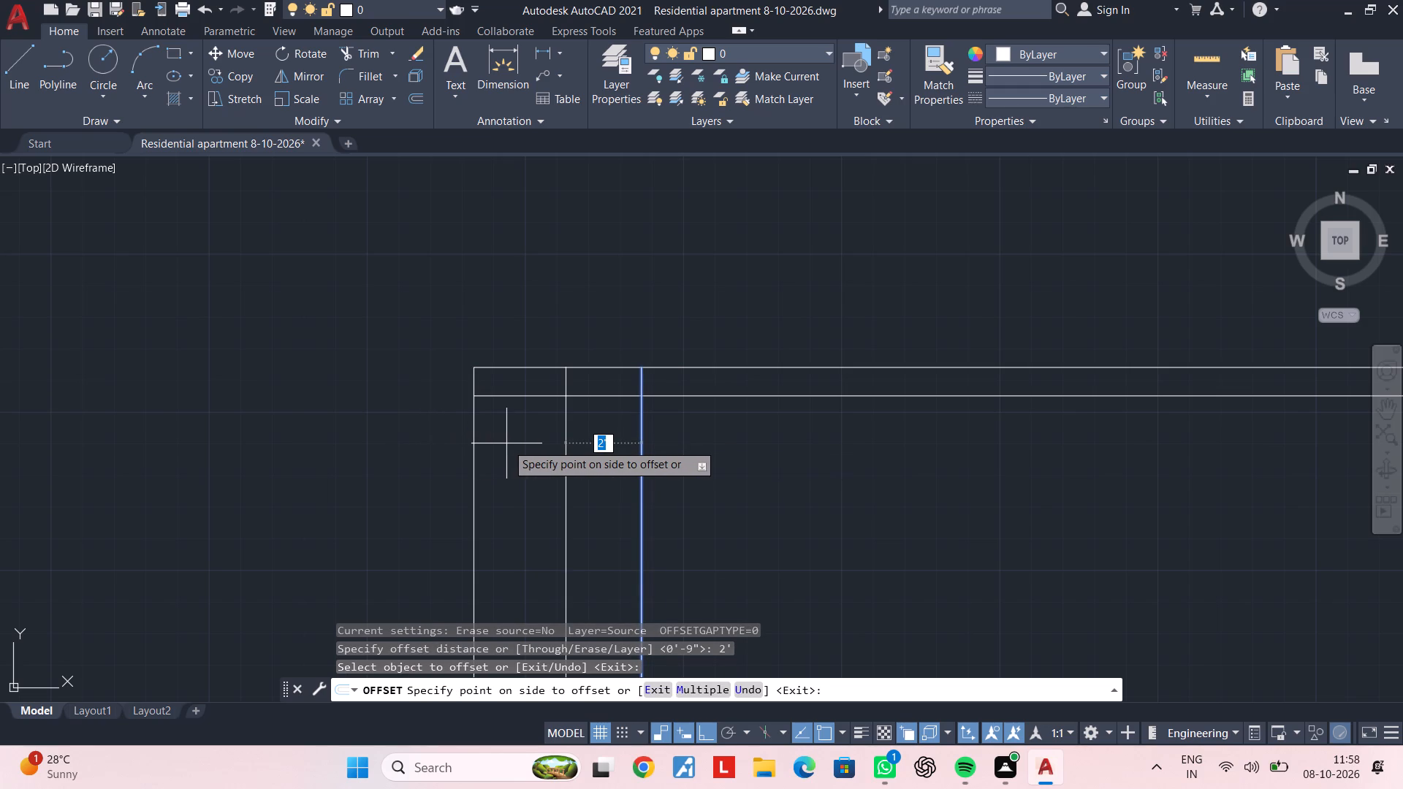
left_click(506, 443)
key("space")
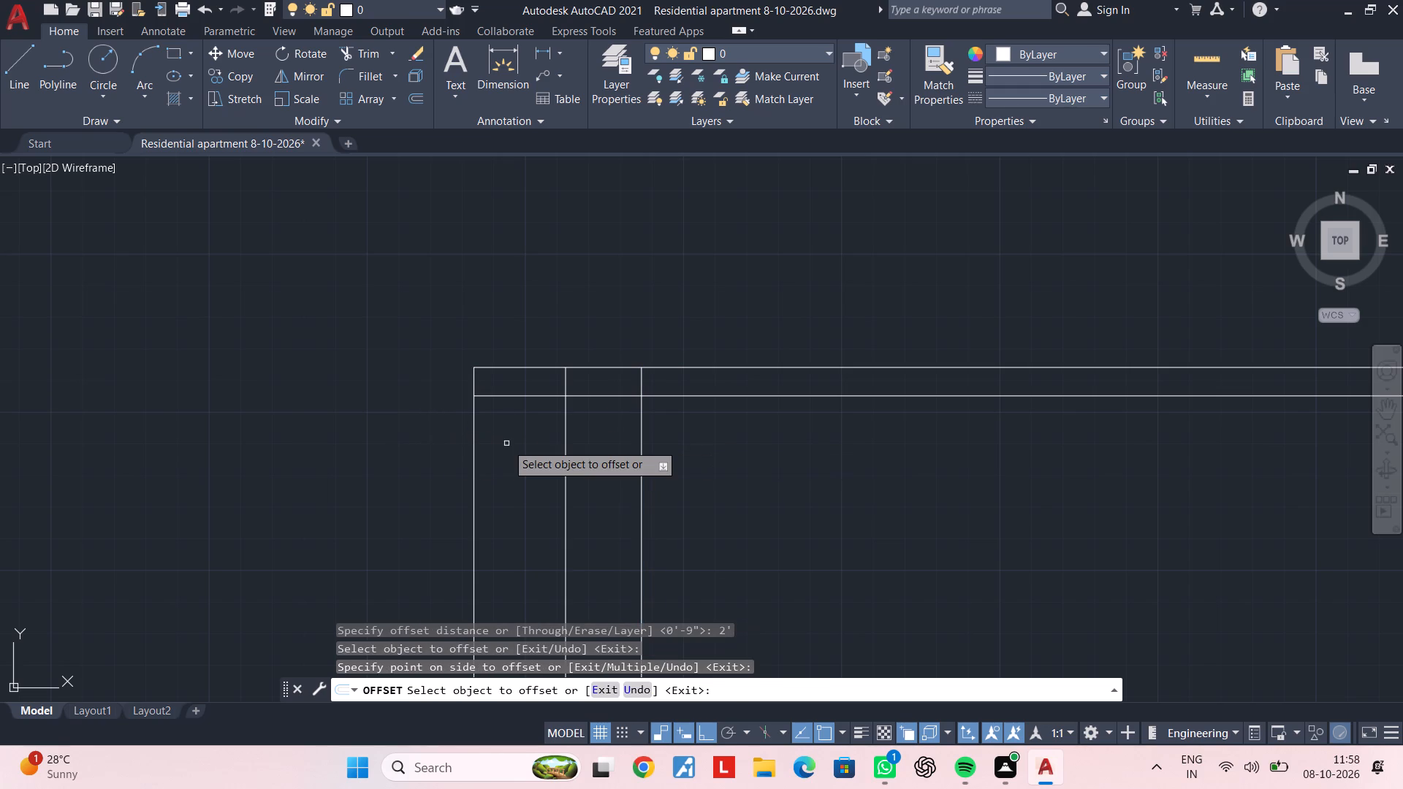
Offset the new middle vertical line 4.5" to the left to form a narrow wall pair.
key("space")
type("4.5\"")
key("Return")
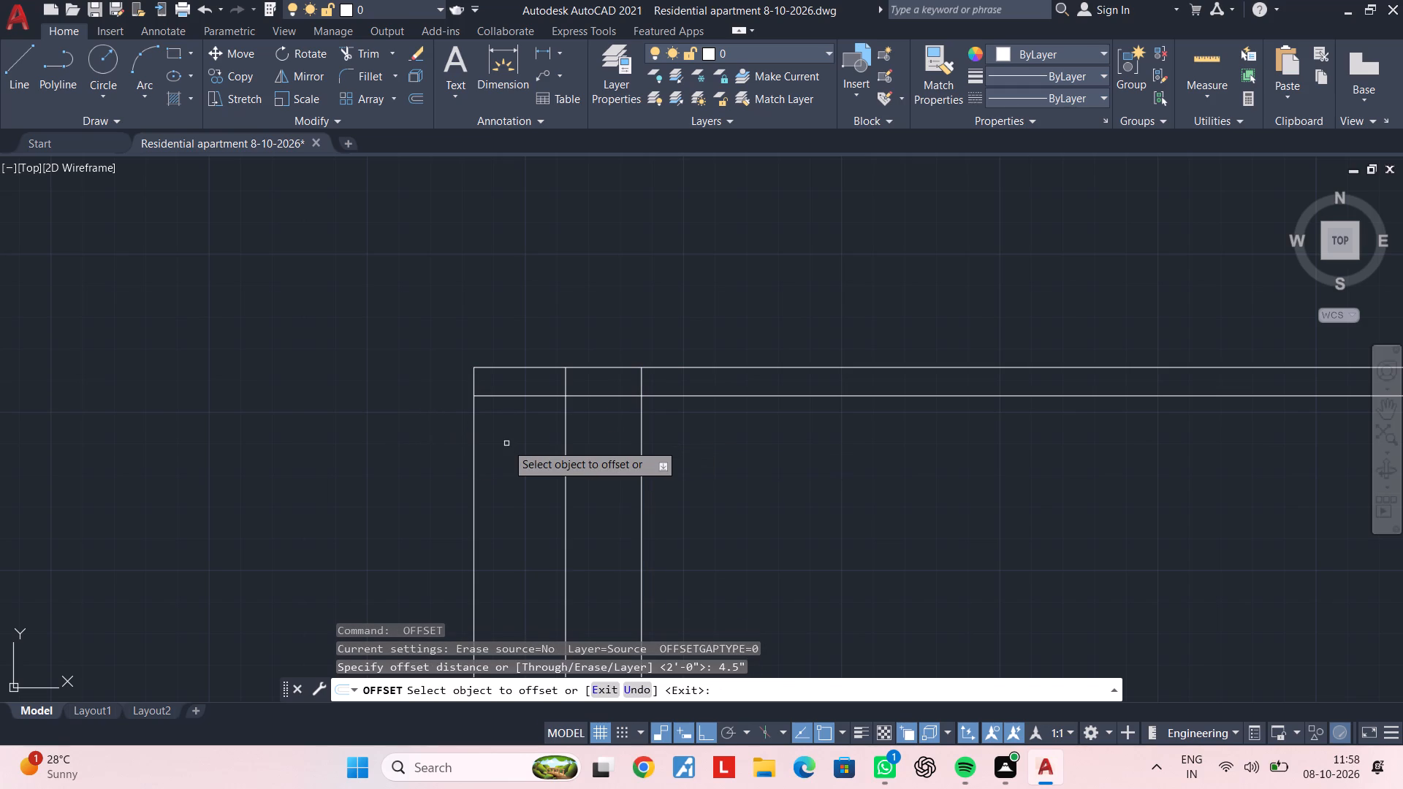
left_click(567, 433)
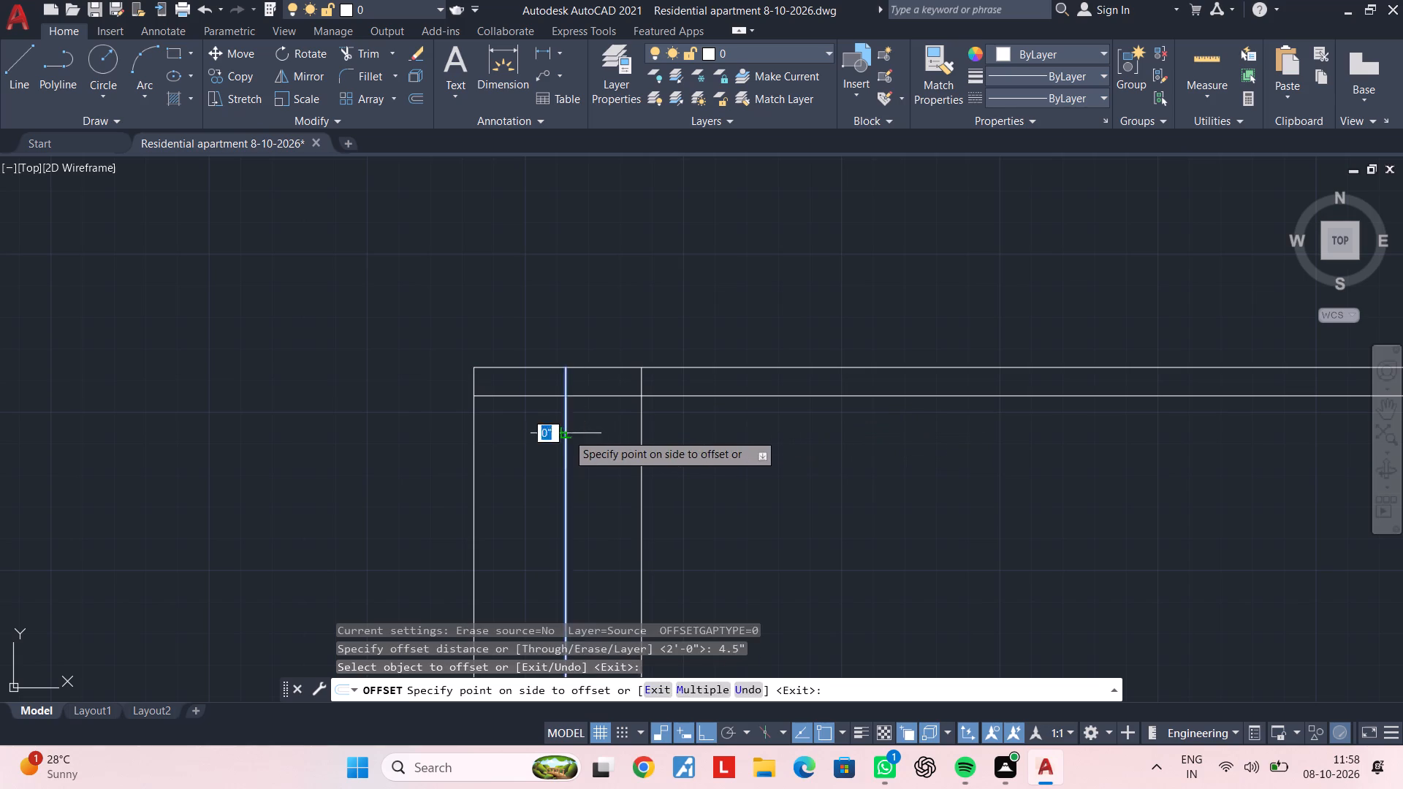
left_click(537, 434)
key("Escape")
key("Escape")
key("Escape")
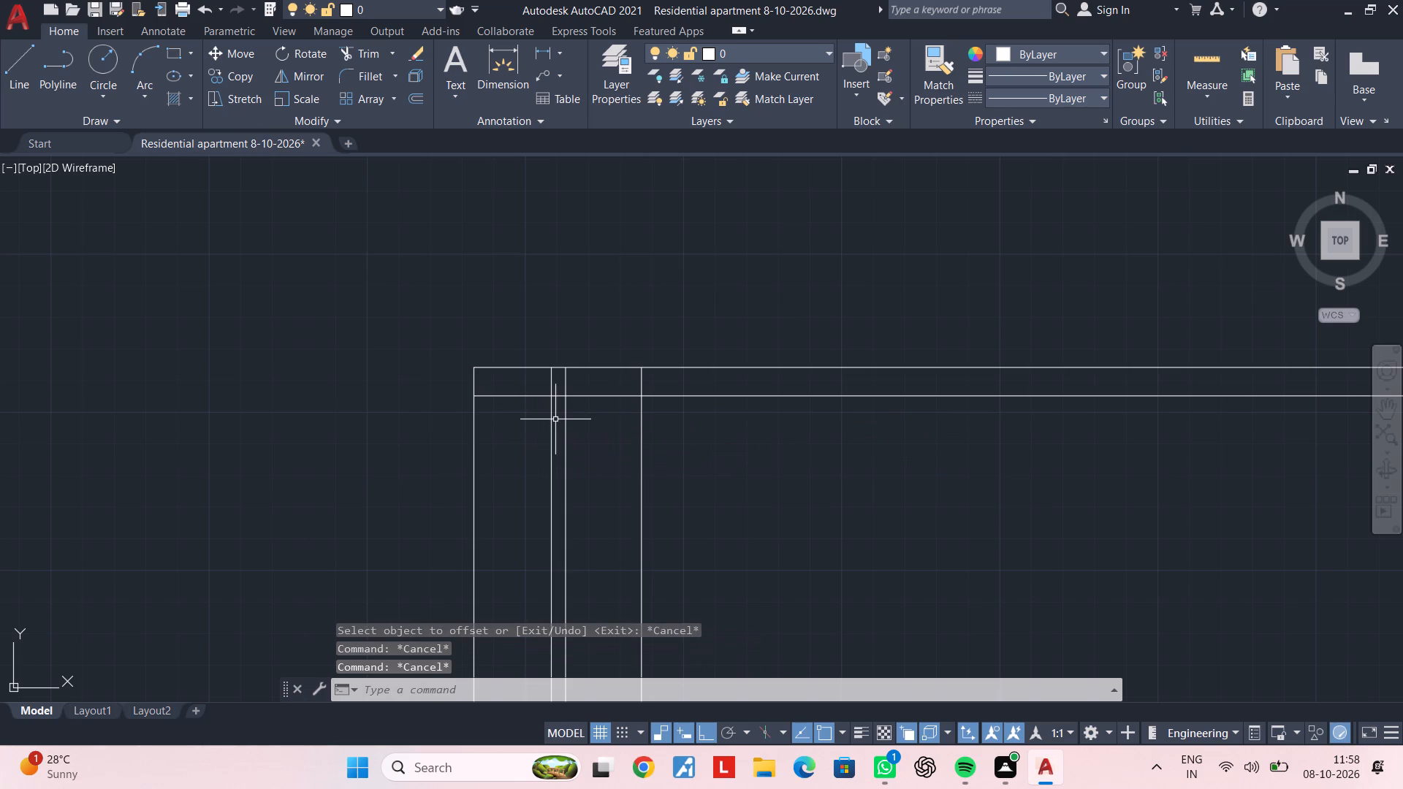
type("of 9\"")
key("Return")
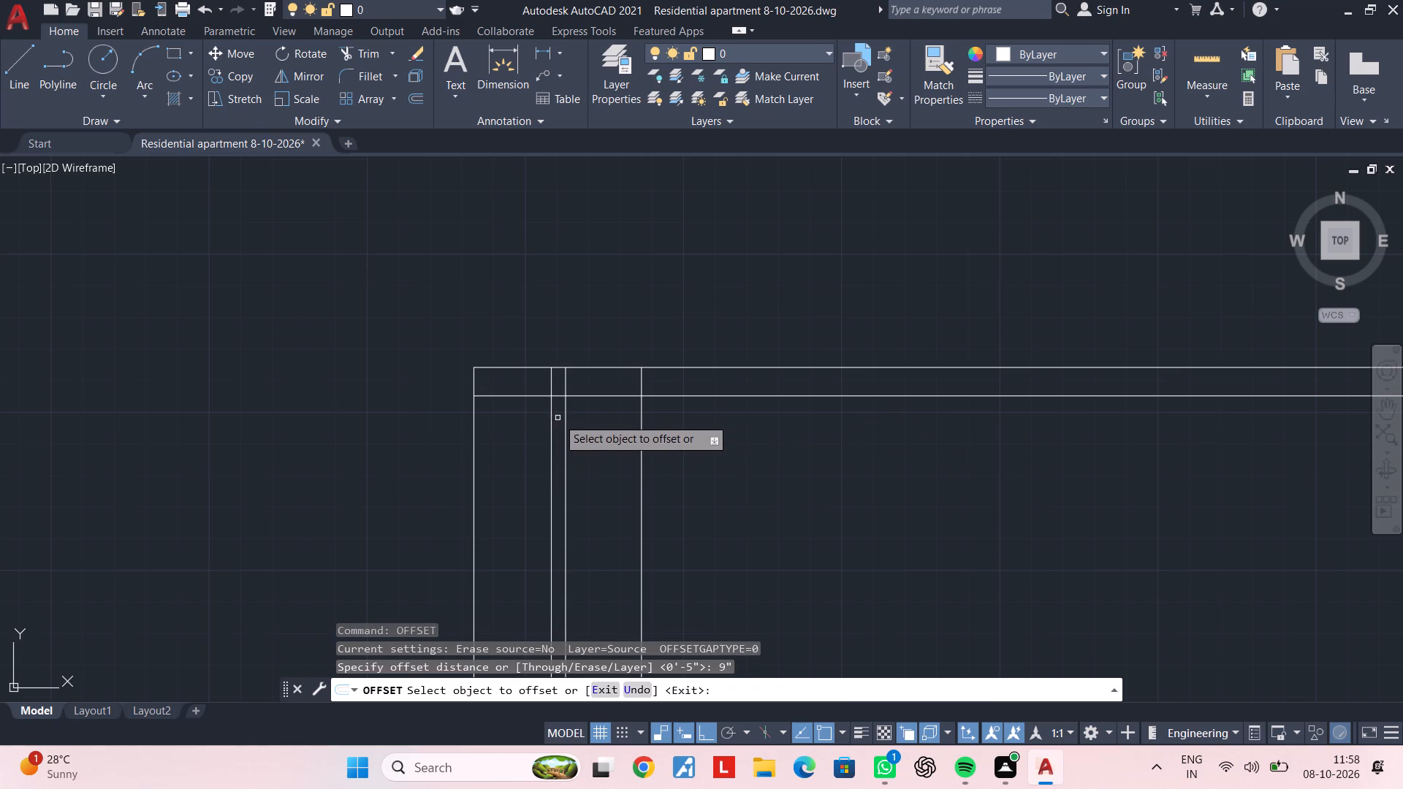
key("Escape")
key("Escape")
Offset the lower line of the top horizontal pair 5'4.5" downward.
middle_click_drag(573, 419, 564, 408)
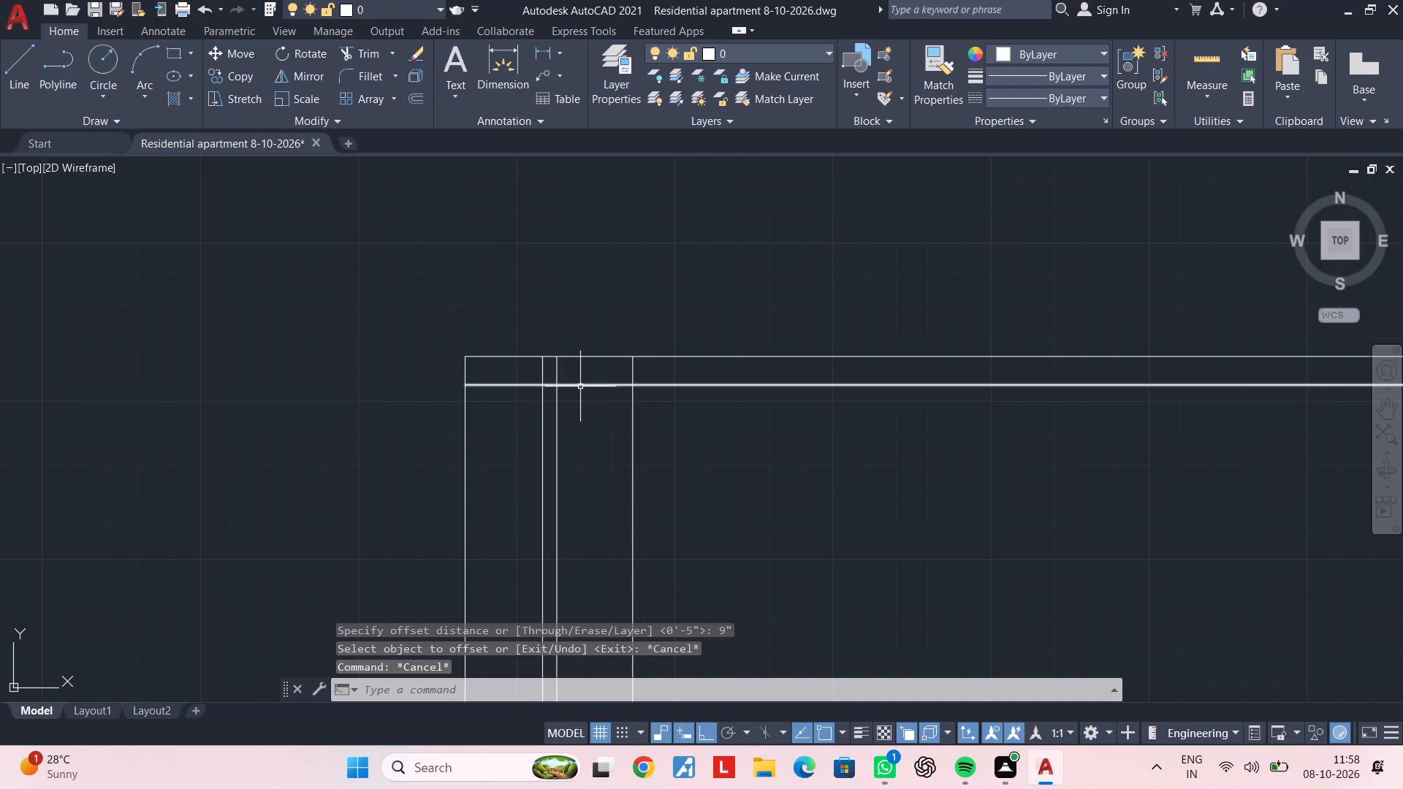
type("of")
key("space")
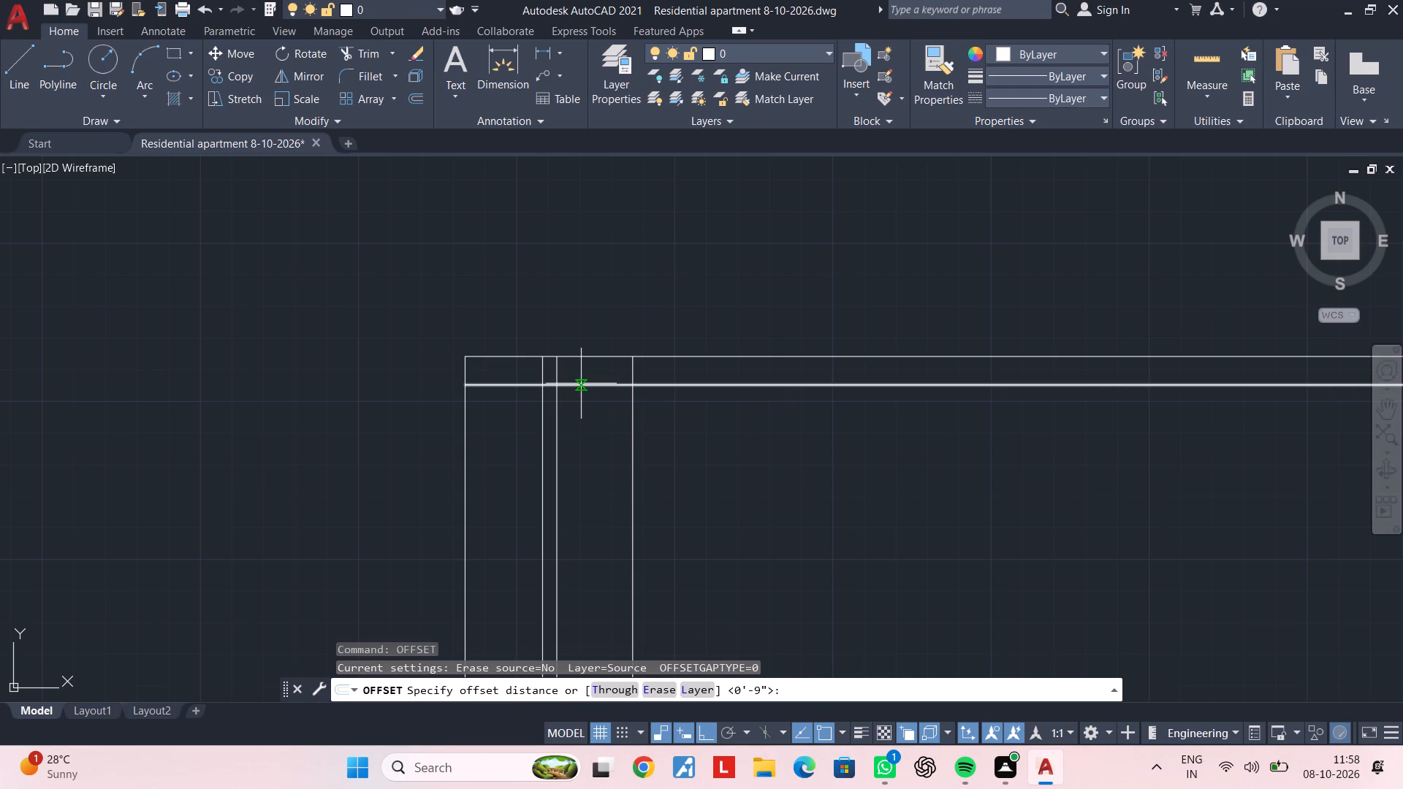
type("5'4.5\"")
key("Return")
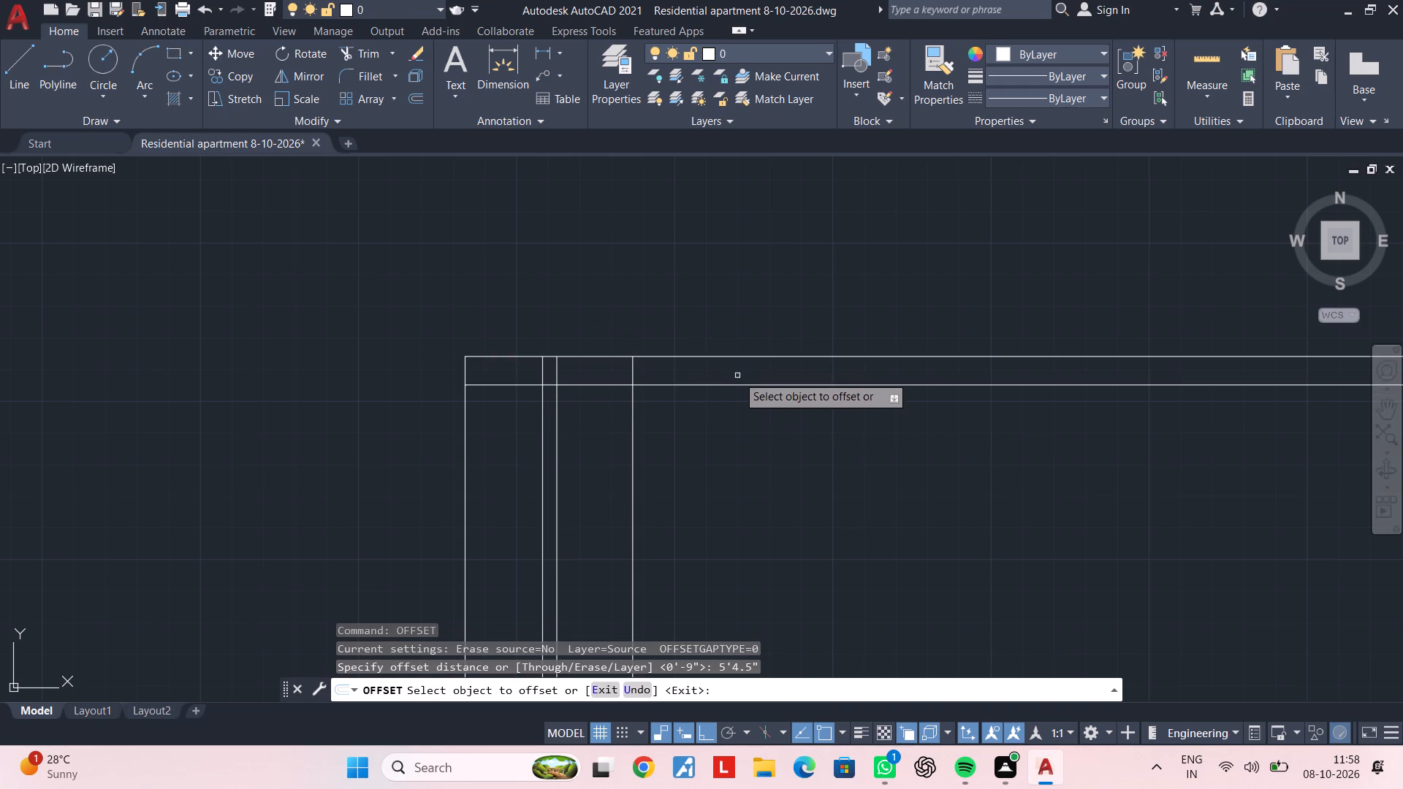
left_click(739, 385)
left_click(723, 466)
middle_click_drag(724, 468, 726, 357)
key("Escape")
key("Escape")
key("Escape")
key("Escape")
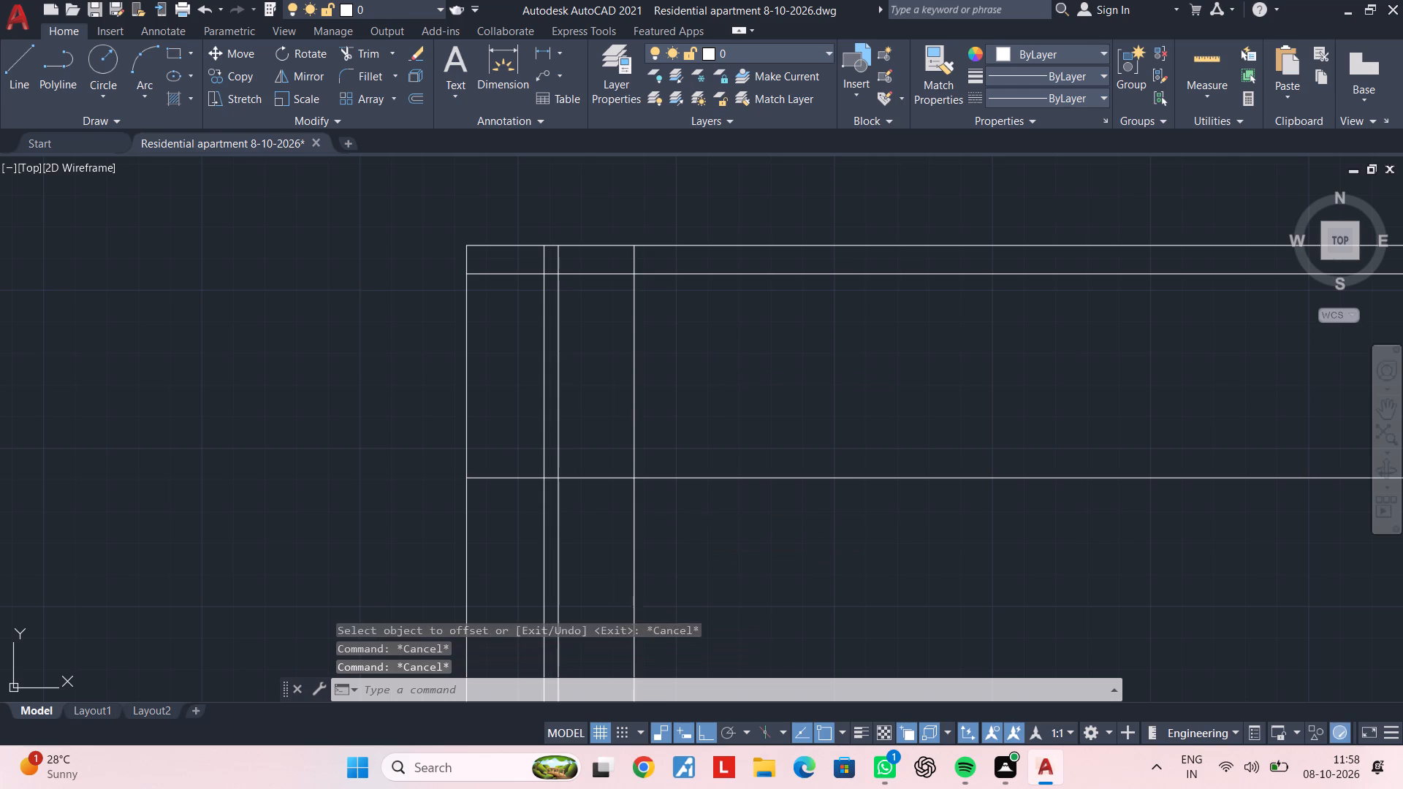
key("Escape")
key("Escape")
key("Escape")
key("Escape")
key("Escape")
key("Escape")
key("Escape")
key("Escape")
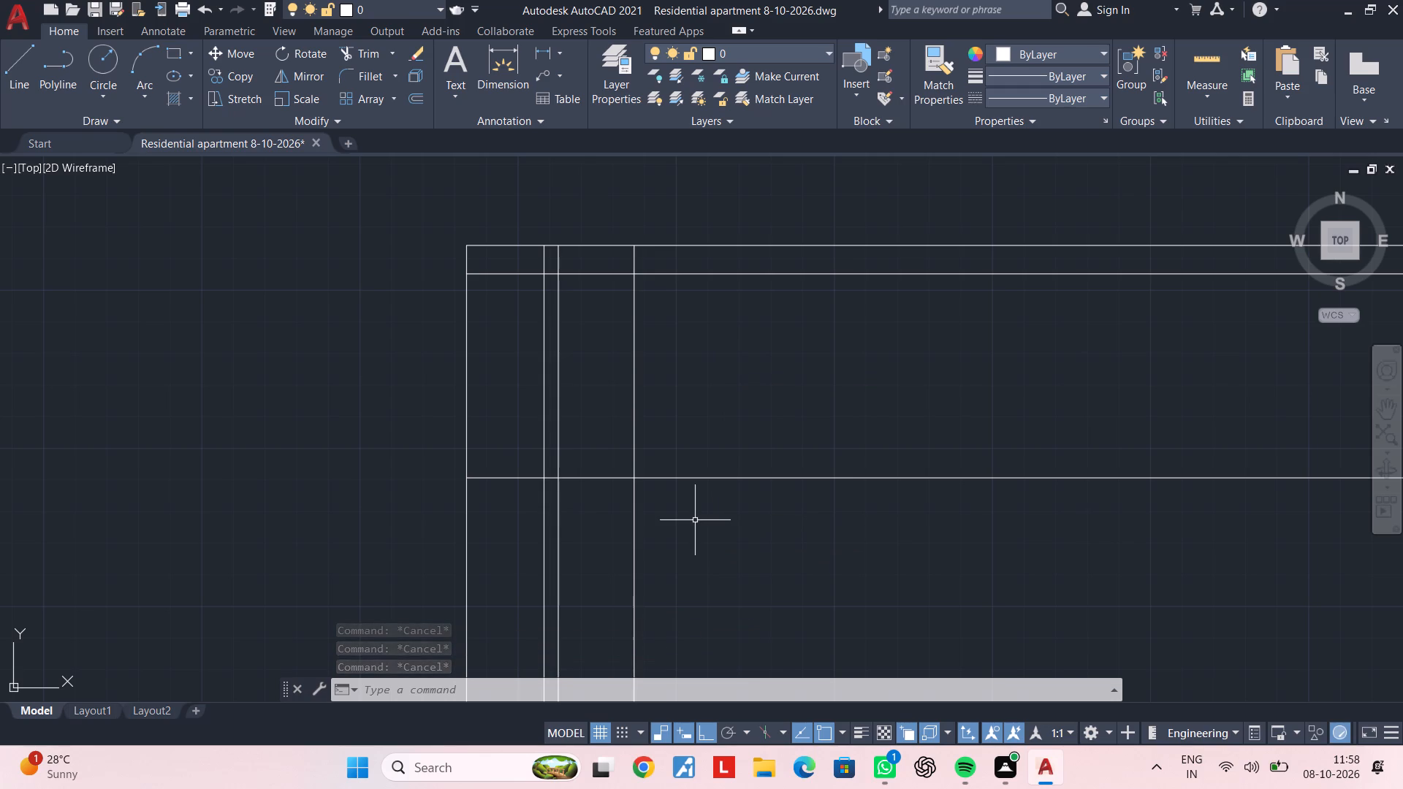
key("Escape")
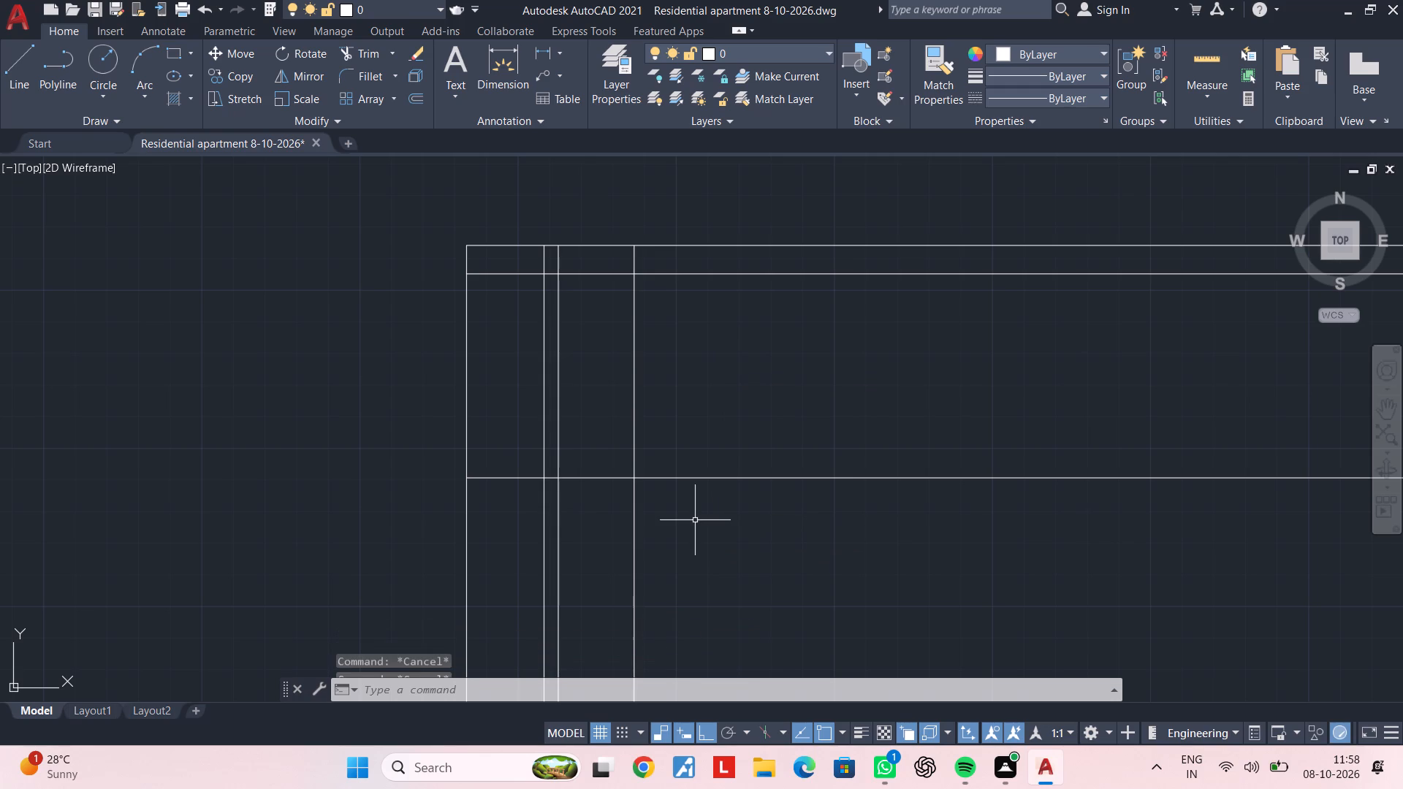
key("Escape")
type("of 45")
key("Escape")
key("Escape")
Offset the lowest horizontal line 4.5" downward to form a cross wall pair.
type("of 4.5\"")
key("Return")
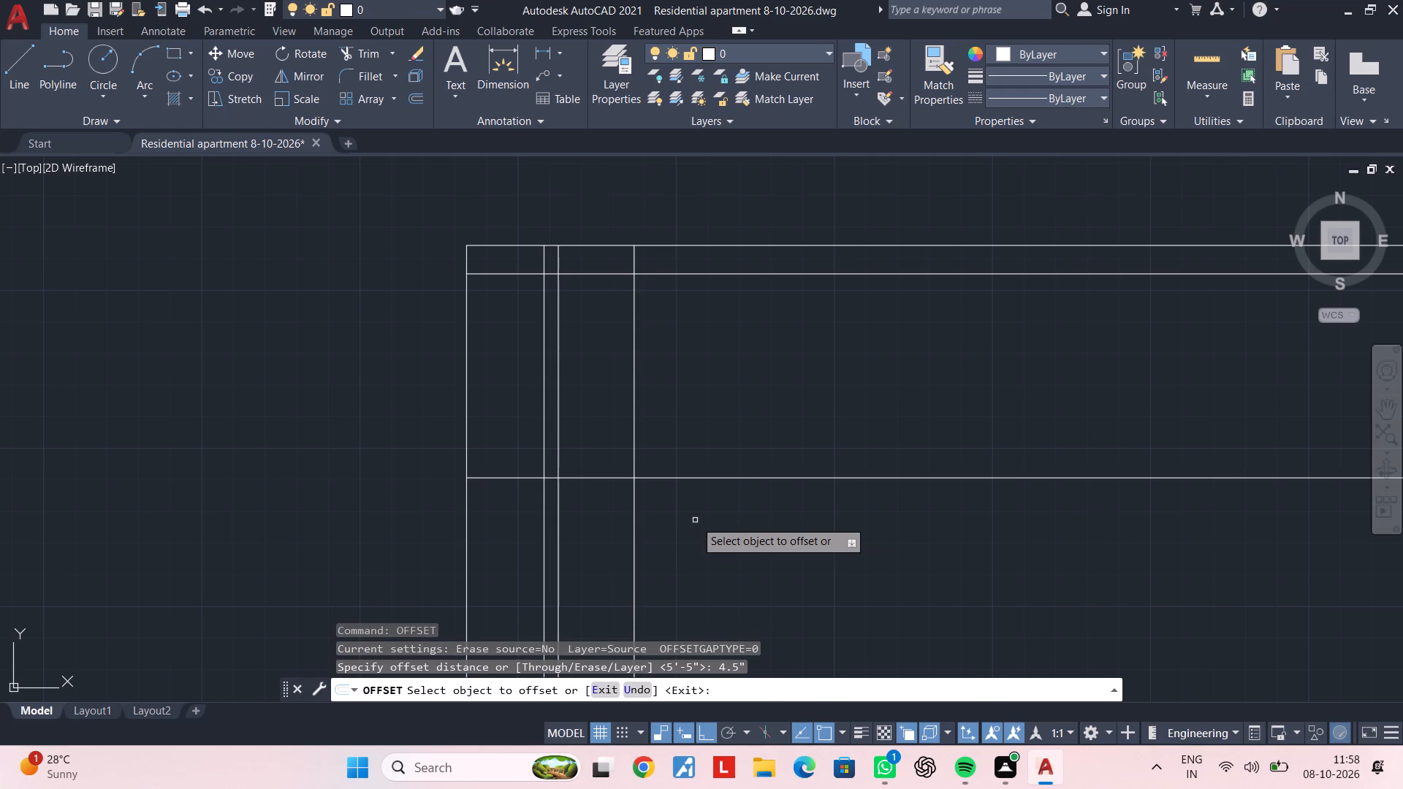
left_click(680, 475)
left_click(685, 538)
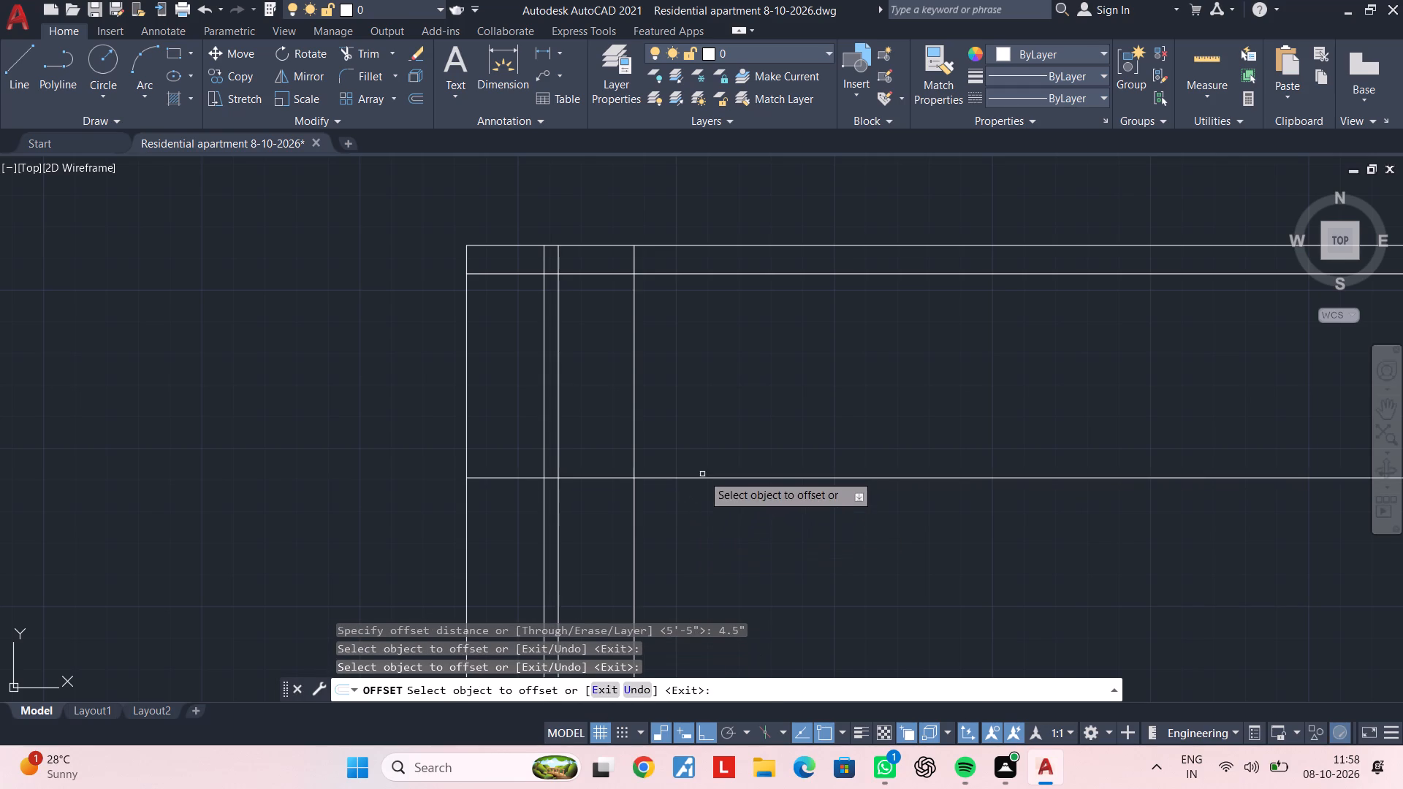
left_click(702, 474)
left_click(703, 477)
left_click(699, 503)
key("Escape")
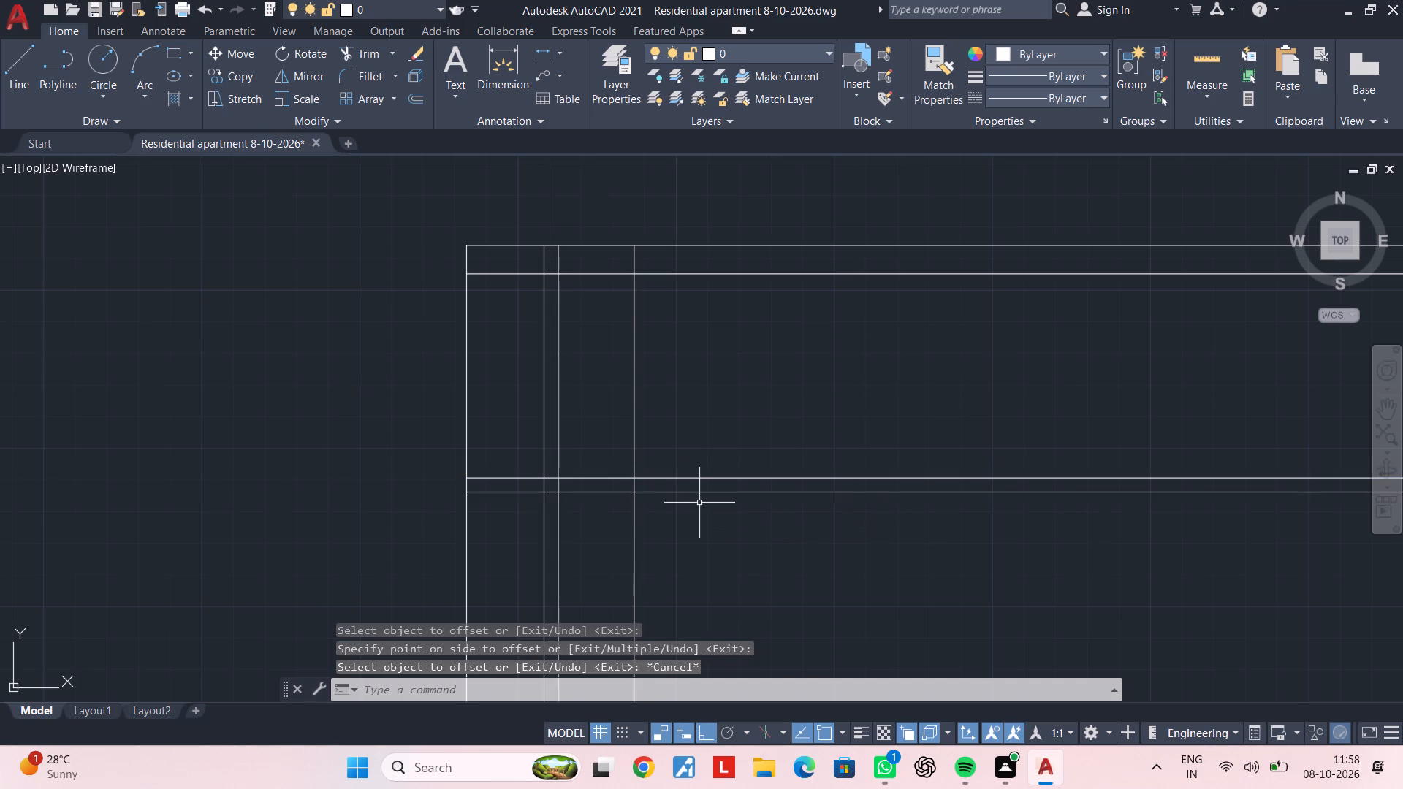
Trim both lines of the lower horizontal wall pair to the right of the rightmost vertical line.
key("Escape")
type("tr")
key("space")
left_click_drag(718, 531, 720, 523)
left_click(715, 439)
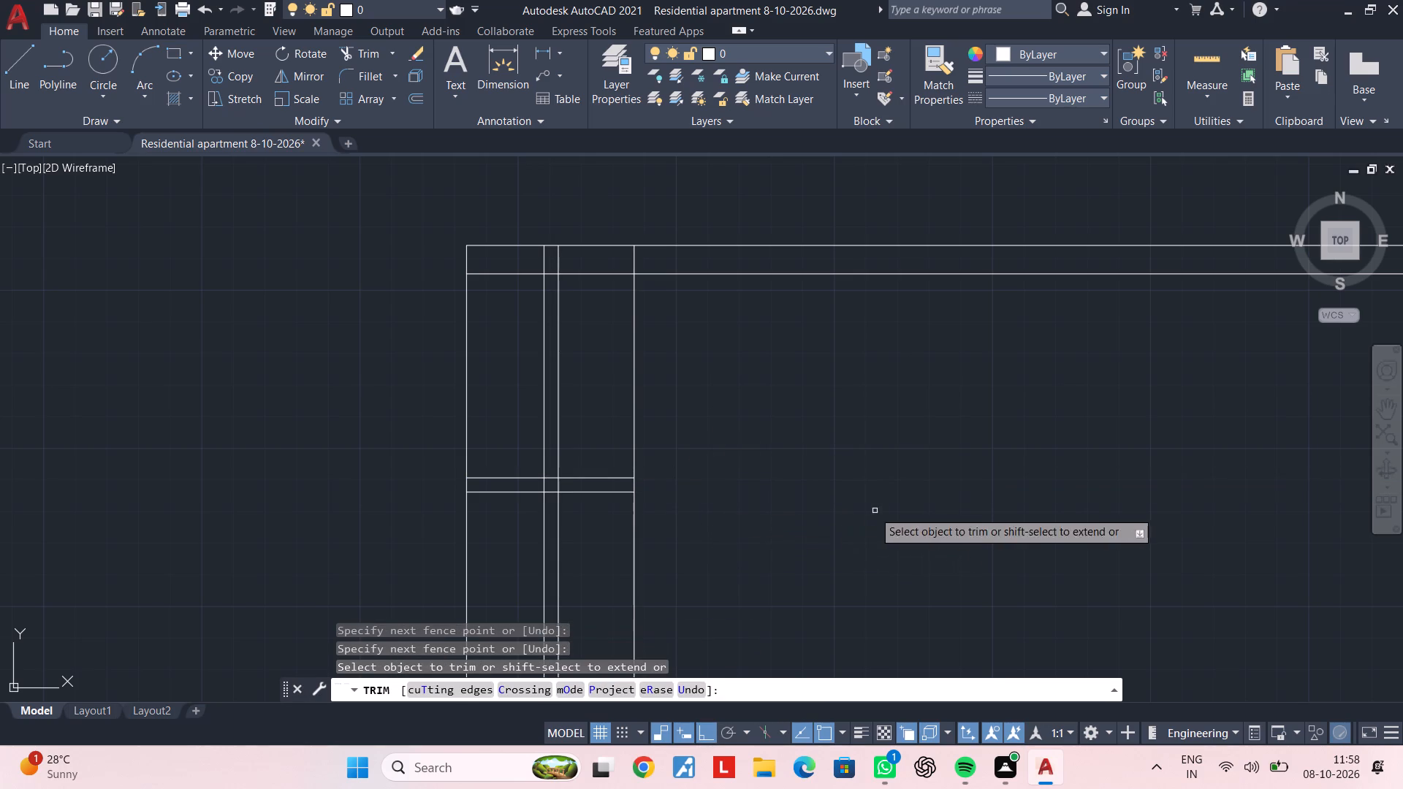
key("Escape")
Offset the bottom line of the short horizontal wall pair 3'3" downward.
middle_click_drag(563, 532, 696, 498)
key("Escape")
key("Escape")
key("Escape")
type("of 3'")
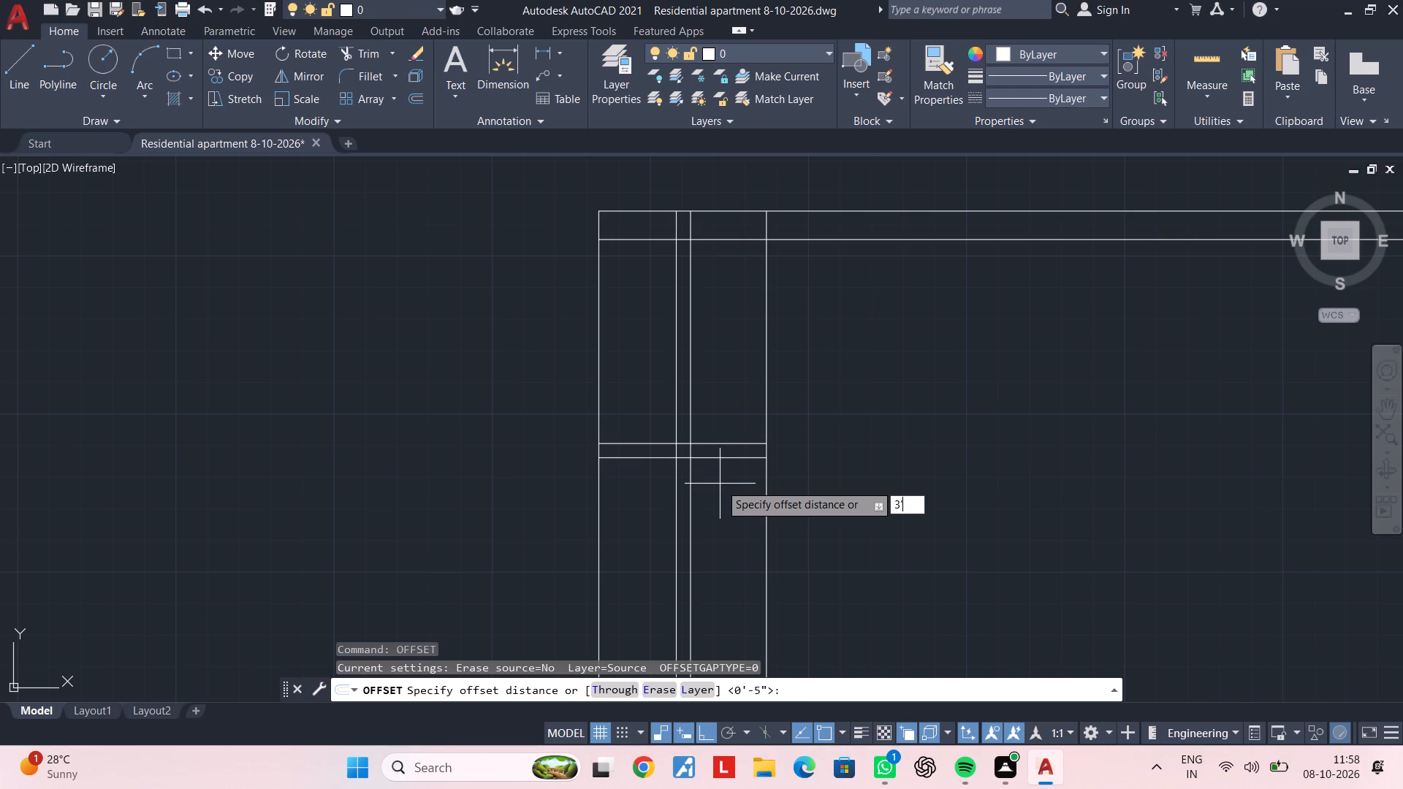
type("3\"")
key("Return")
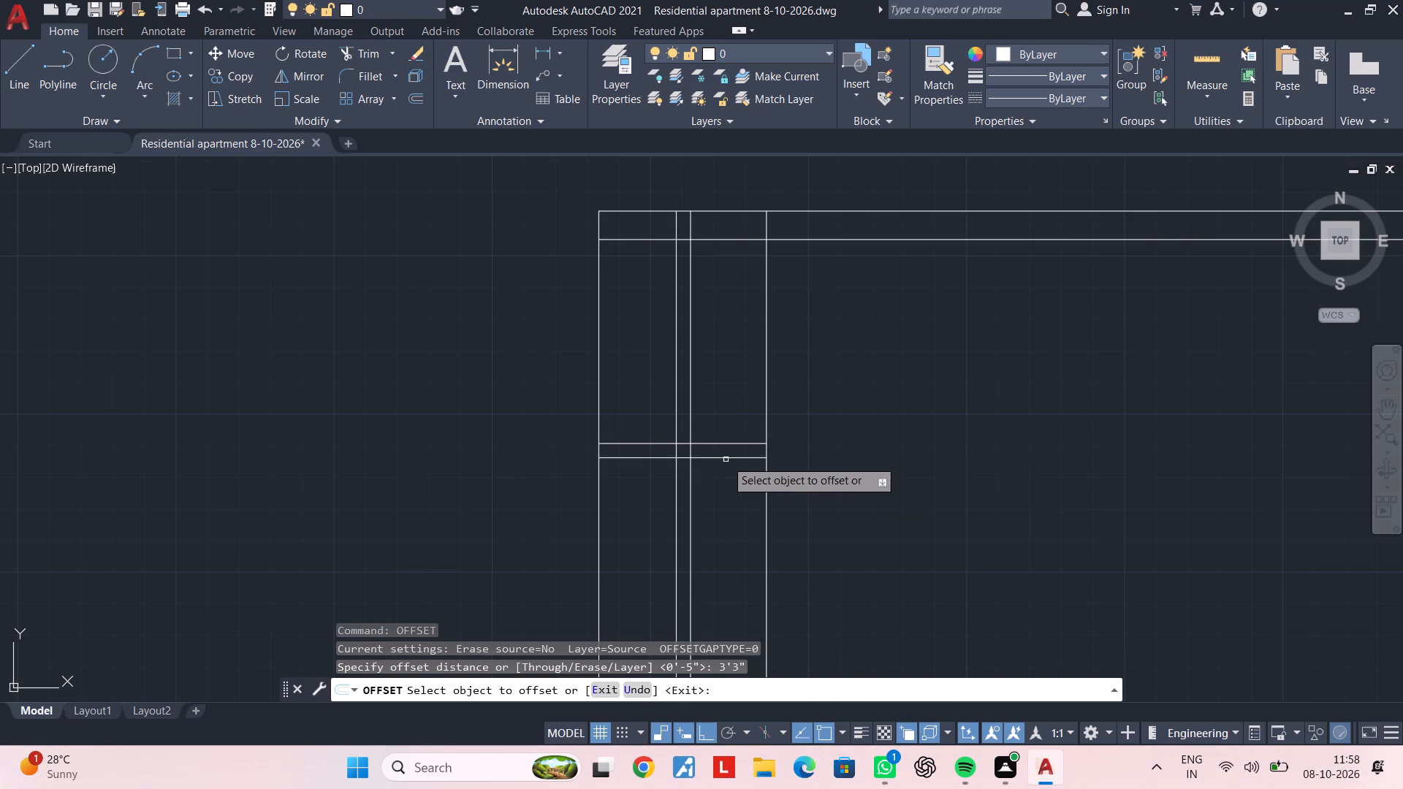
left_click(730, 457)
left_click(739, 590)
middle_click_drag(738, 582, 729, 449)
key("Escape")
key("Escape")
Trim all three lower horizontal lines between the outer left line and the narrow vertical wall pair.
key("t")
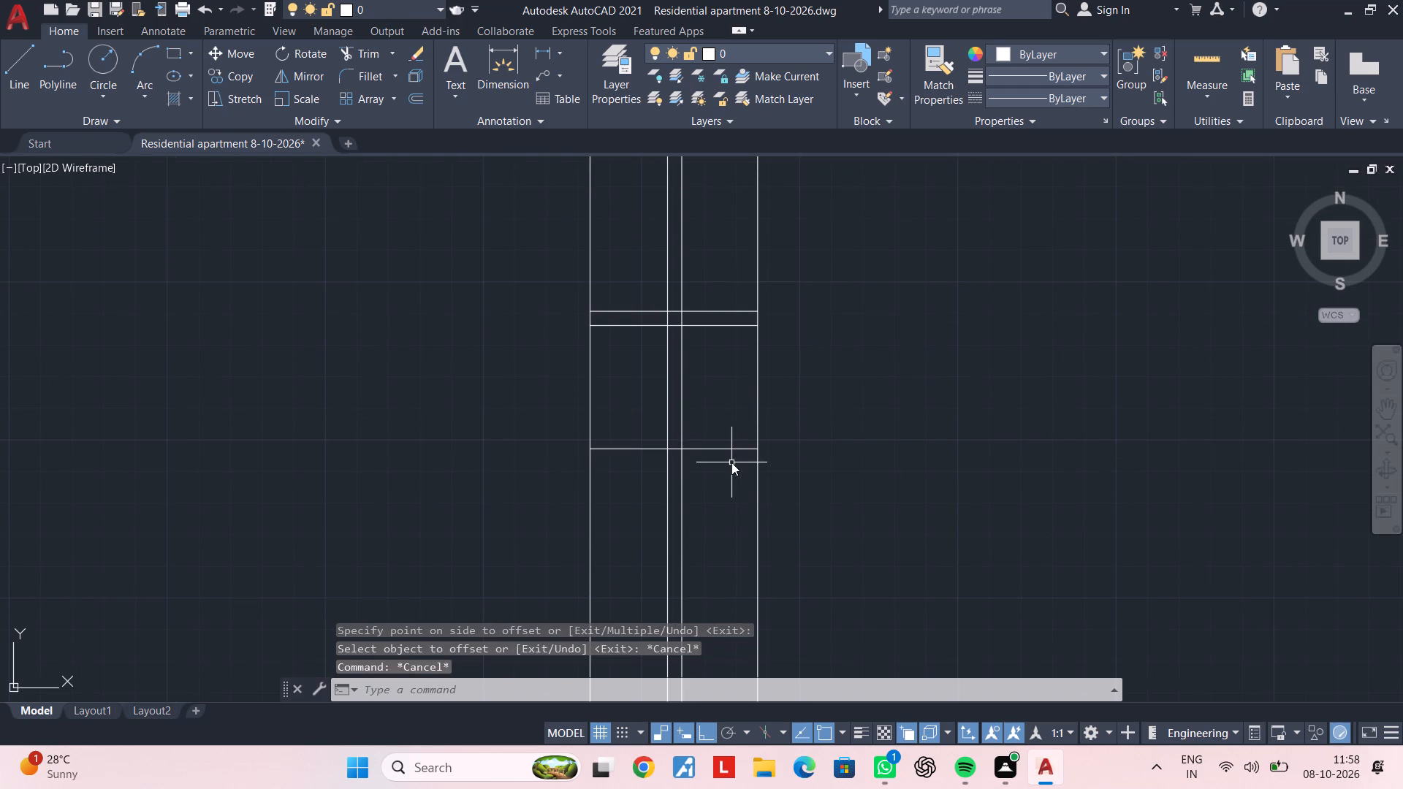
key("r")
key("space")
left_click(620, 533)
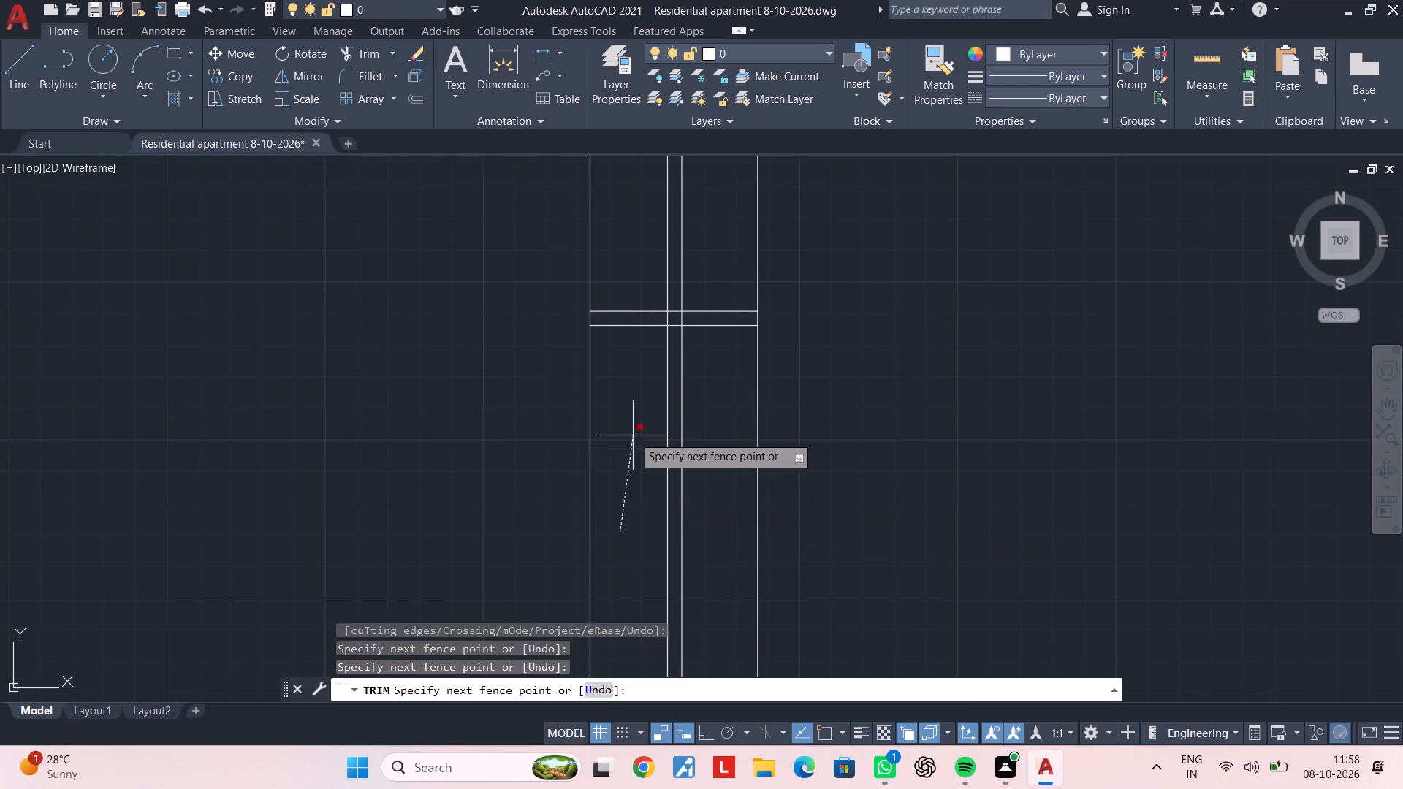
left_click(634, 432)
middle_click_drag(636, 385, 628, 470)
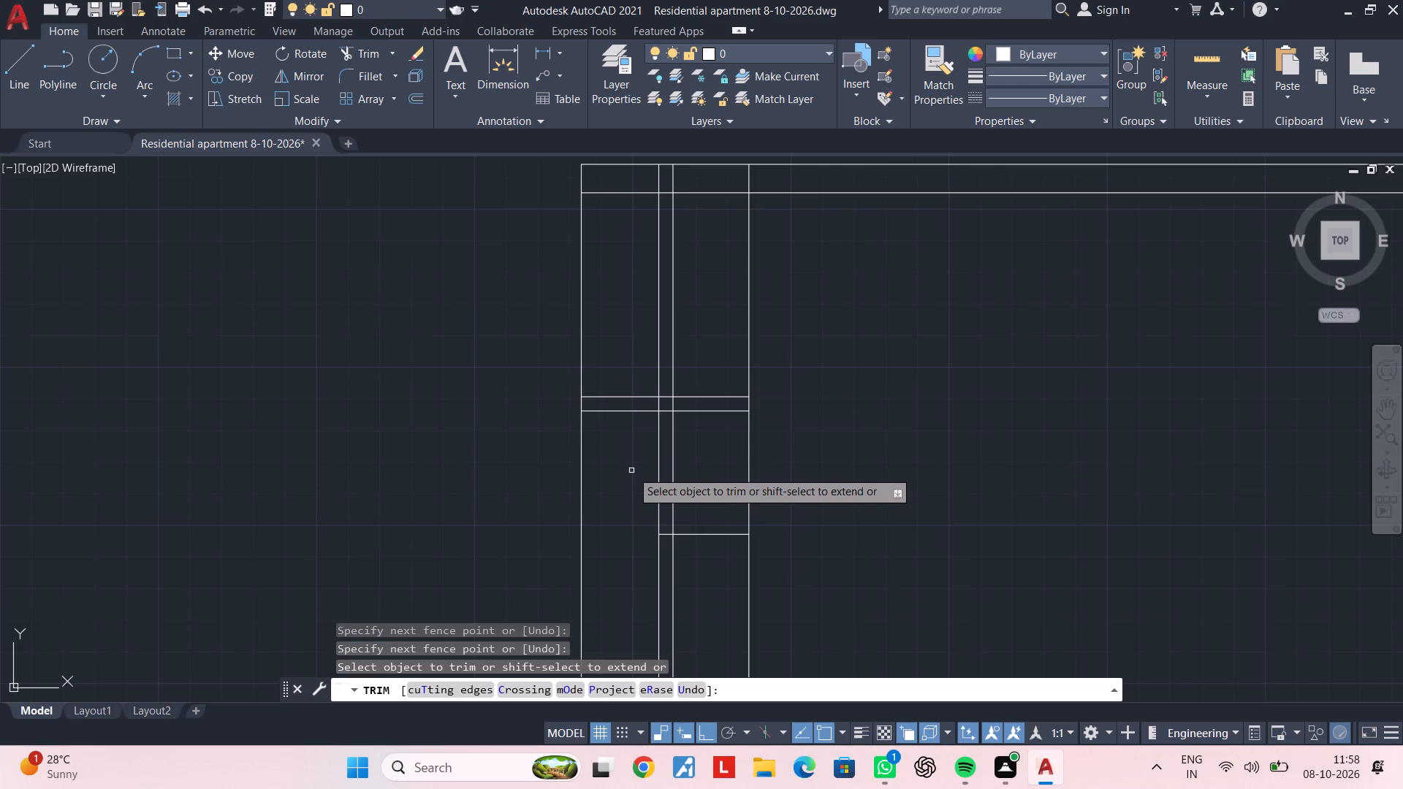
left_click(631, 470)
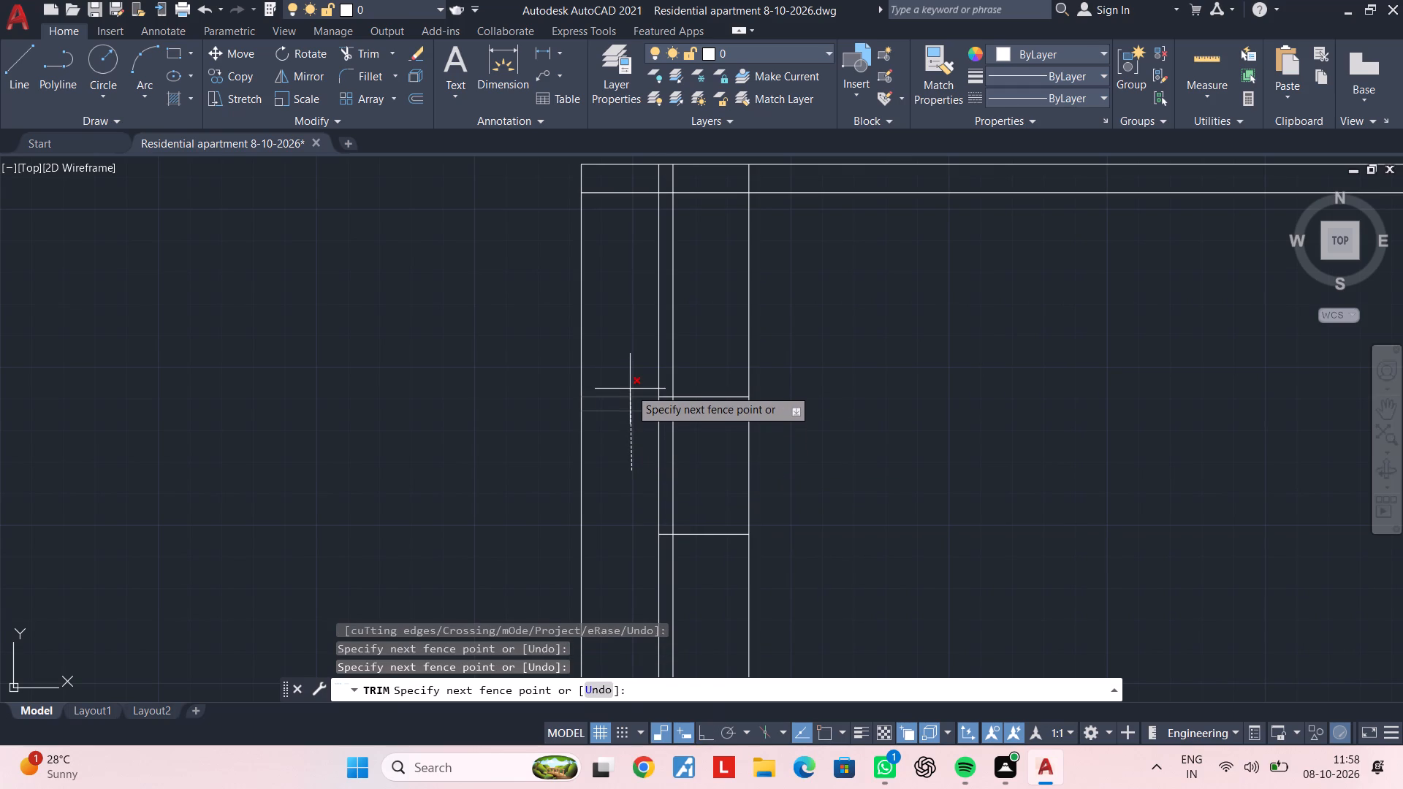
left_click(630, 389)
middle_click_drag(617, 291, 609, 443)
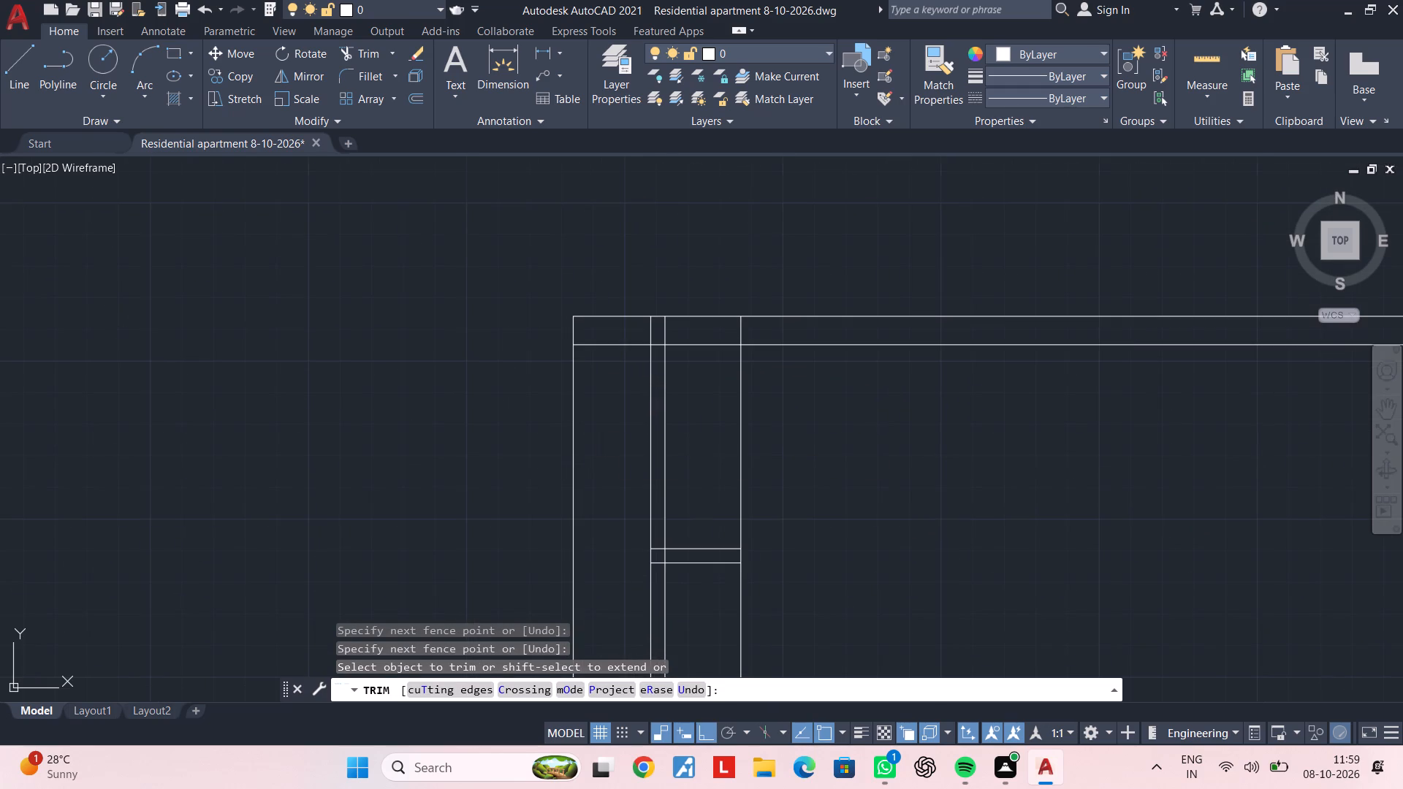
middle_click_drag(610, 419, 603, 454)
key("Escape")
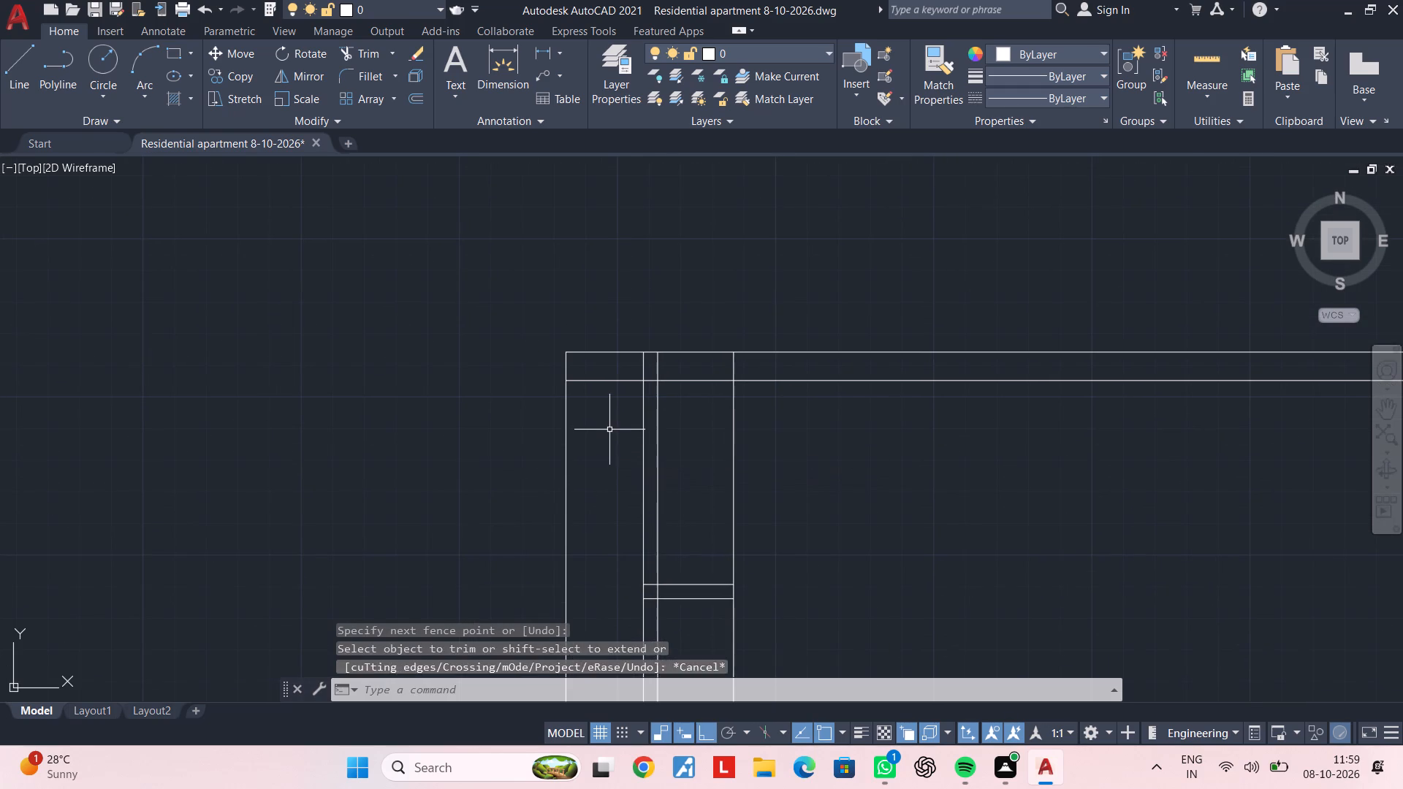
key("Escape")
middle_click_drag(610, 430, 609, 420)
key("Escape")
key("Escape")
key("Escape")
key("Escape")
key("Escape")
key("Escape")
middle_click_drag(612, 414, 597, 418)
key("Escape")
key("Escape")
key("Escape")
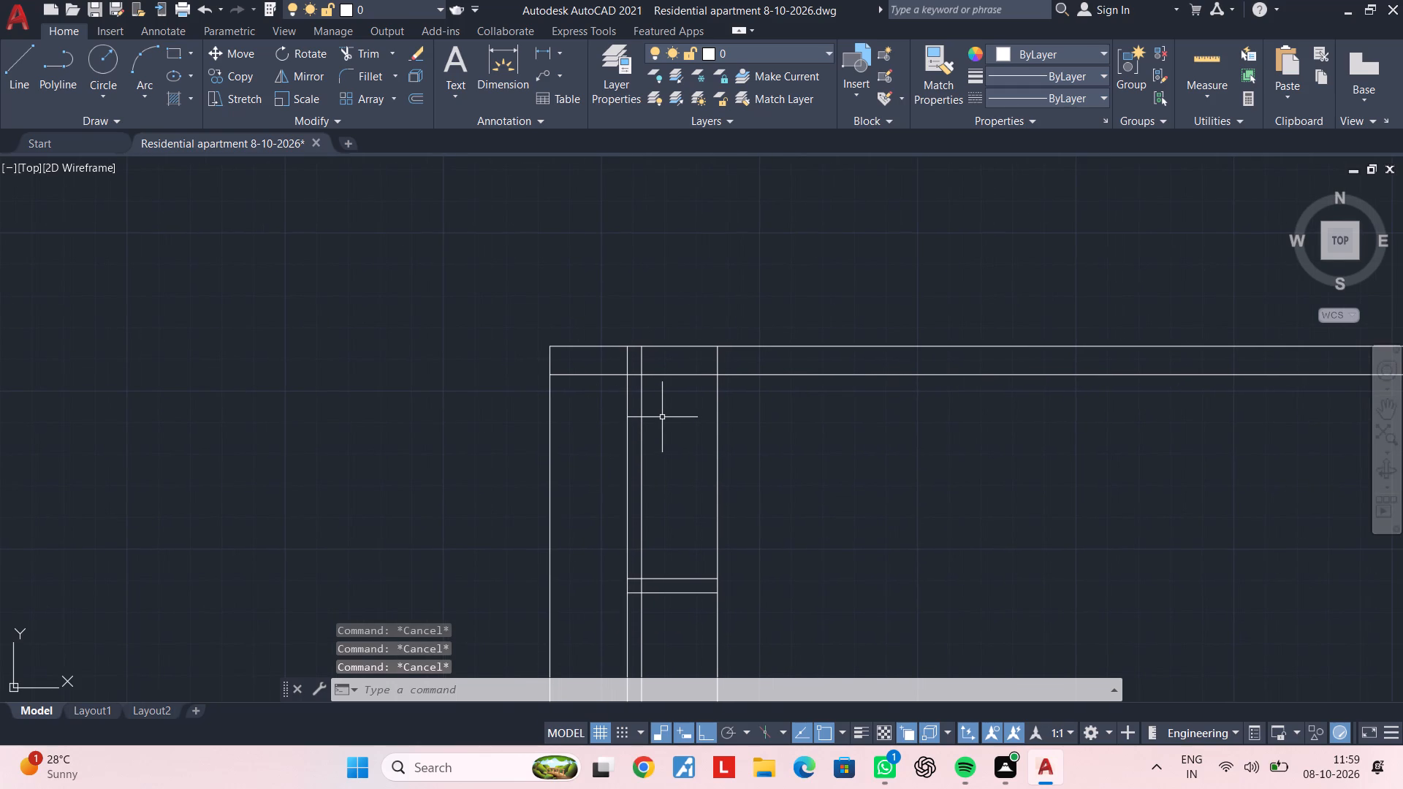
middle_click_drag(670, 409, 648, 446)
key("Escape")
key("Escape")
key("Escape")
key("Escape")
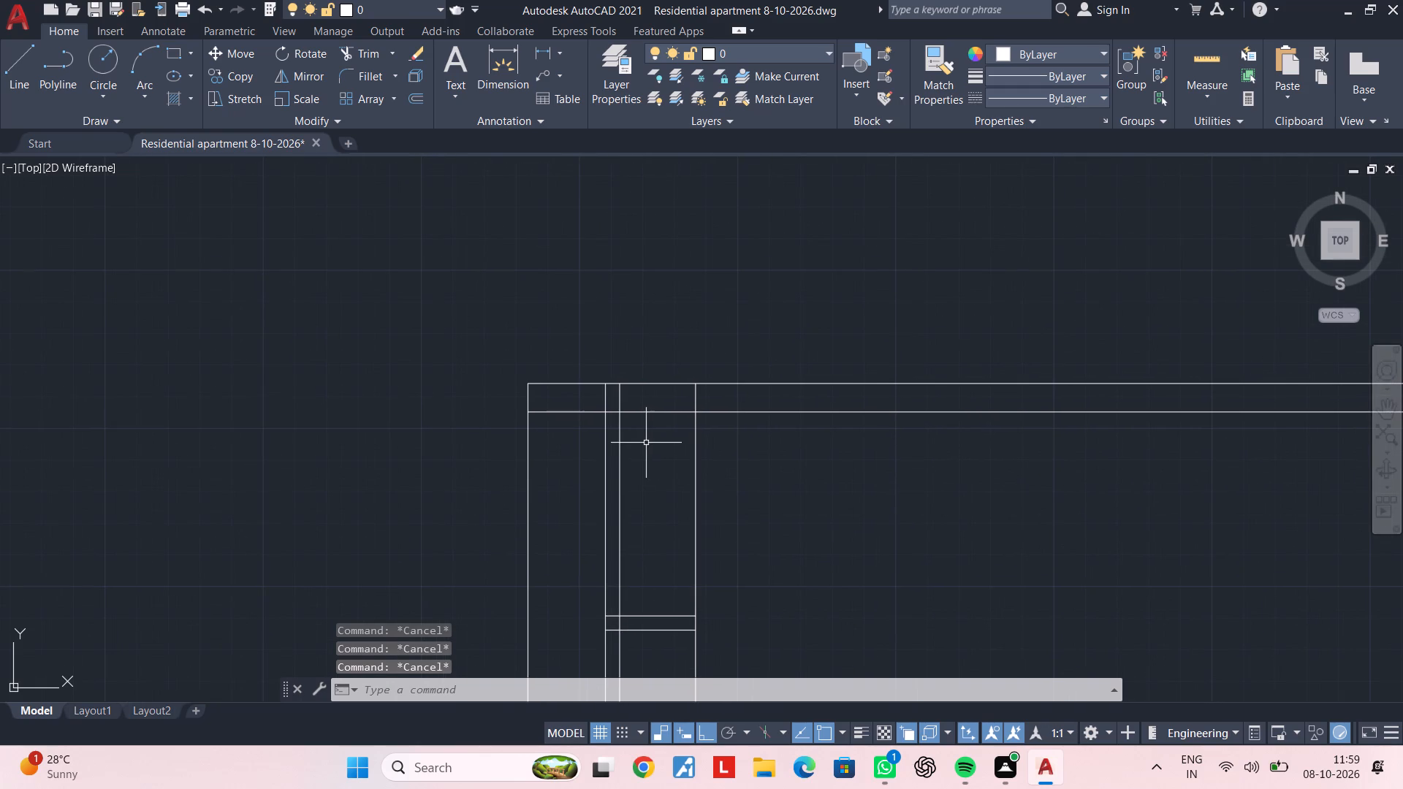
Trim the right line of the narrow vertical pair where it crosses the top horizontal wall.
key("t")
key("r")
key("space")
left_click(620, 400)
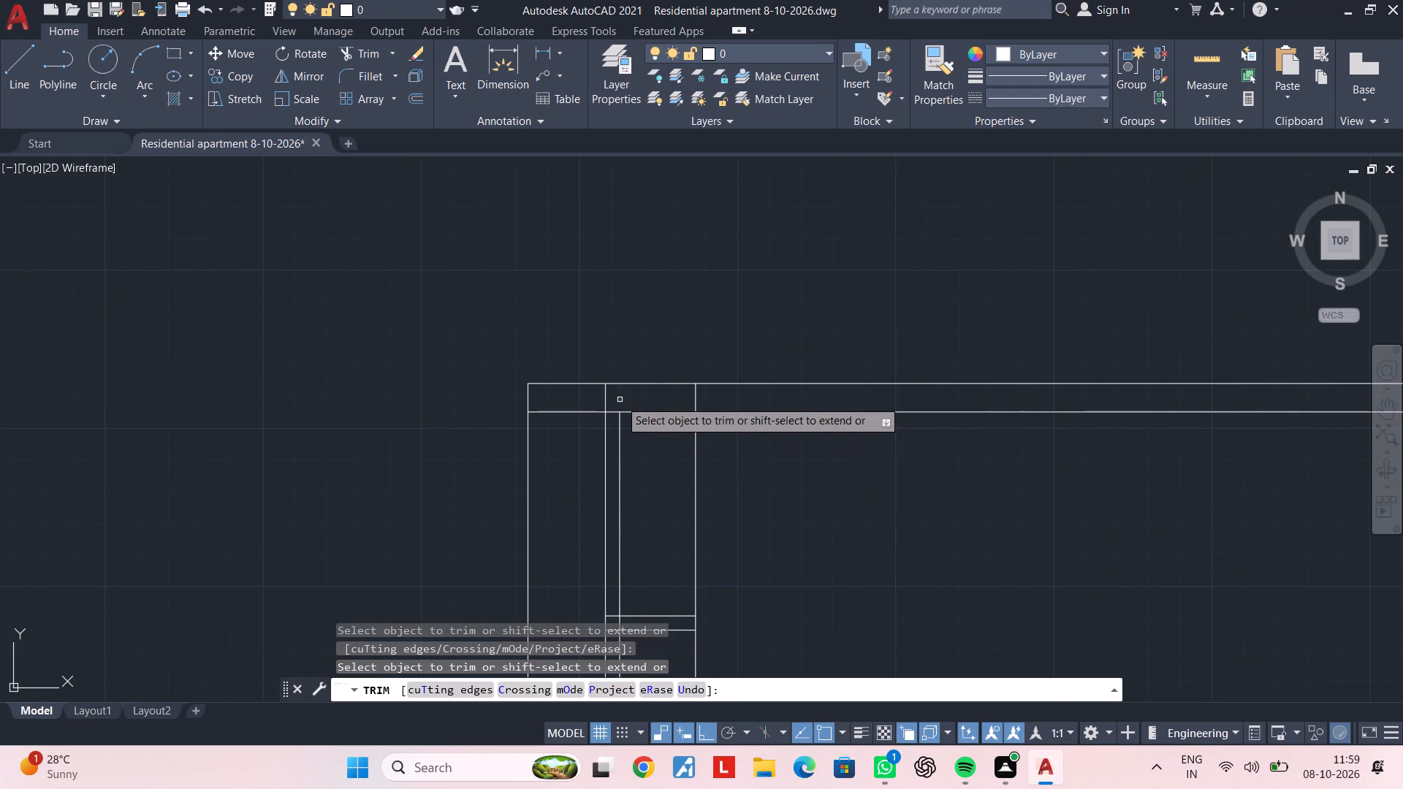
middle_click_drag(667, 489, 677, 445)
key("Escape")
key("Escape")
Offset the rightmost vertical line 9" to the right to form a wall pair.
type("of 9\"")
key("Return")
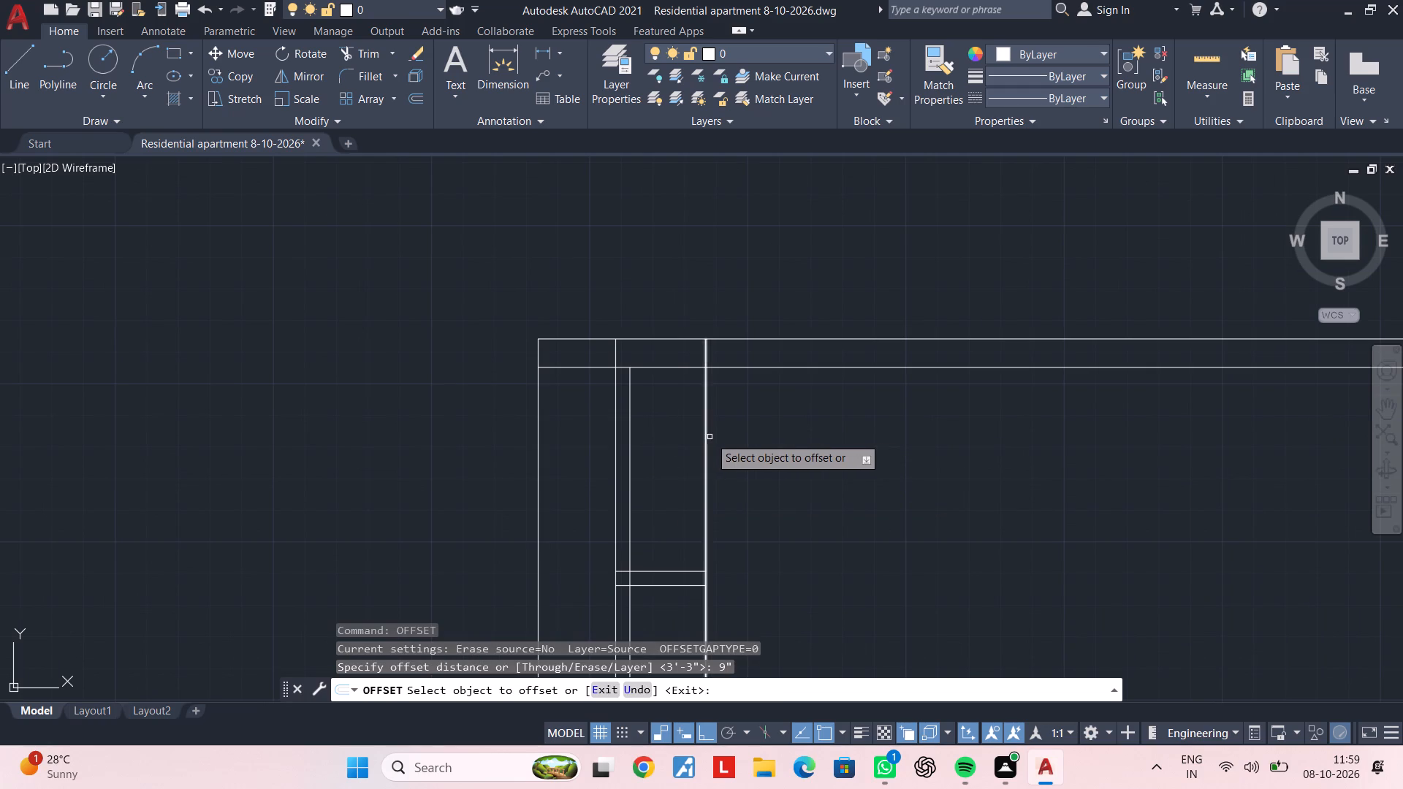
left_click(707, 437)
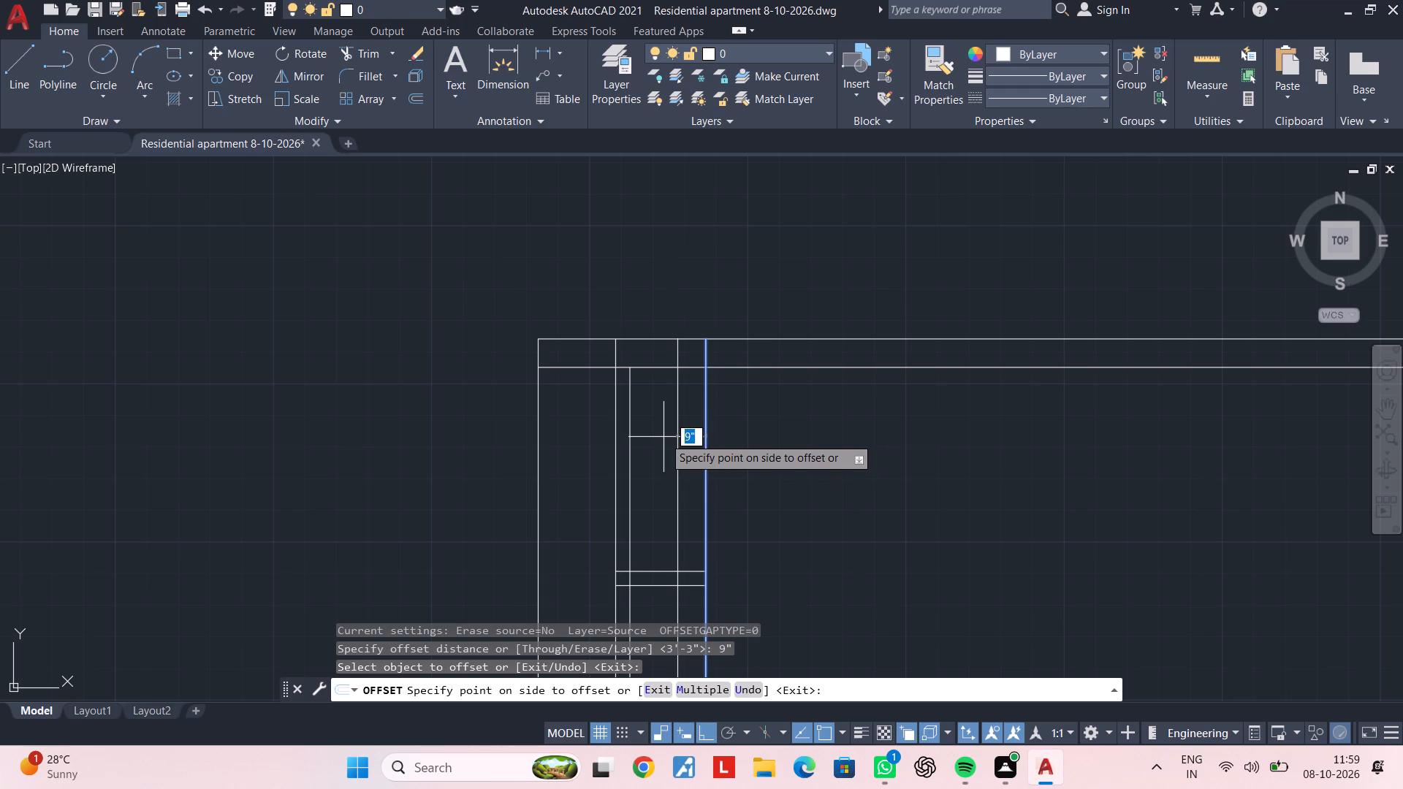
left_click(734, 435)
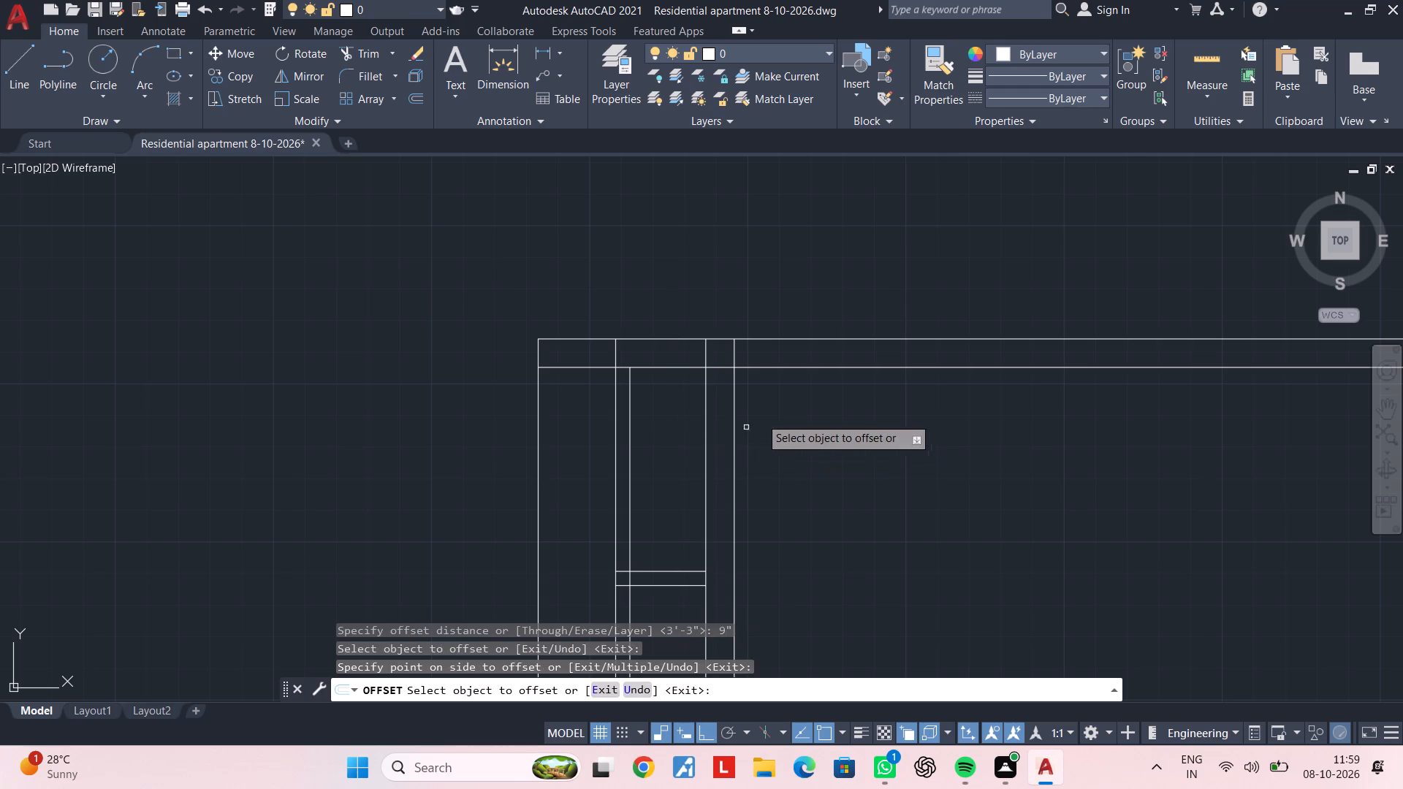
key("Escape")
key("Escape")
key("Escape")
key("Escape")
Measure horizontally from the plan's upper-left outer corner to each line of the new 9" wall pair.
left_click(551, 48)
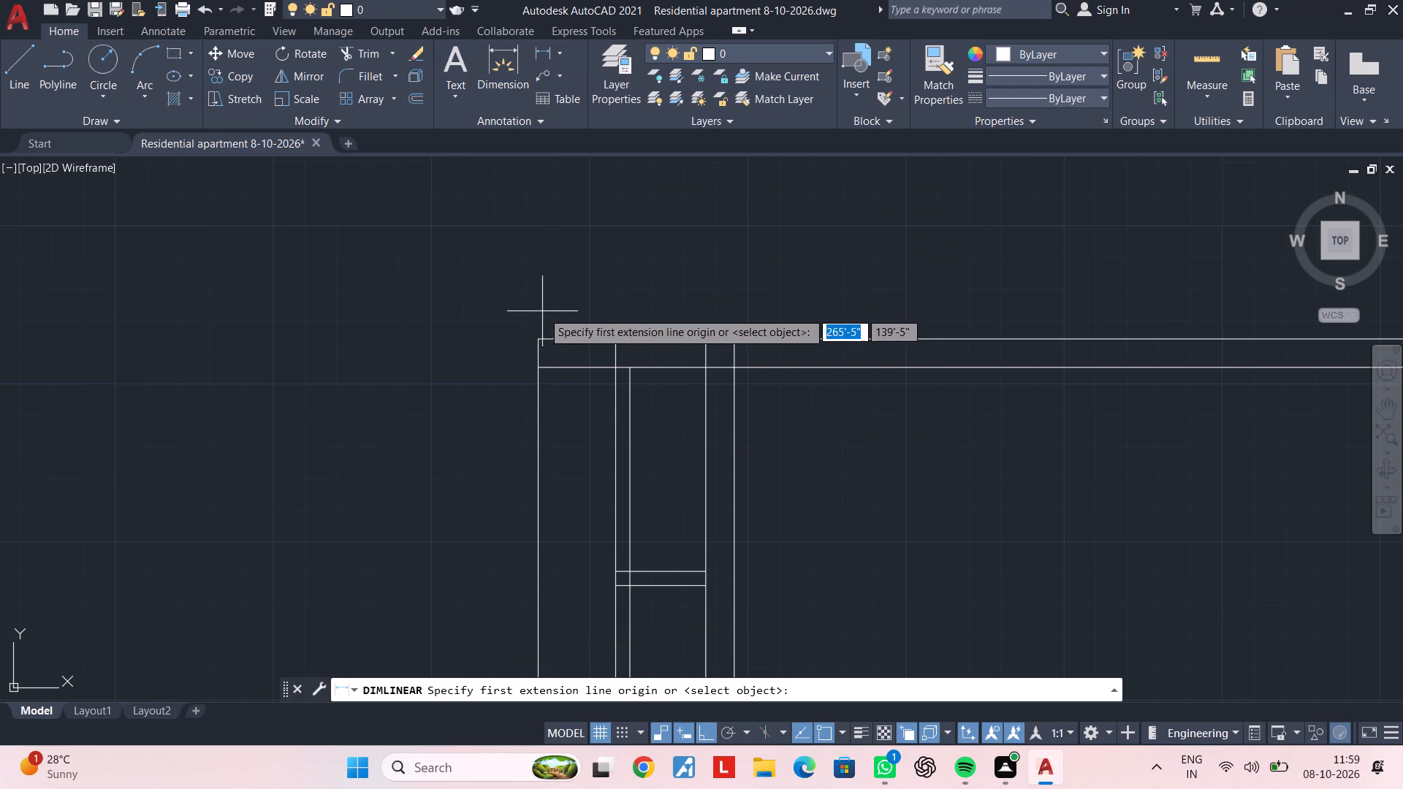
left_click(537, 334)
left_click(739, 338)
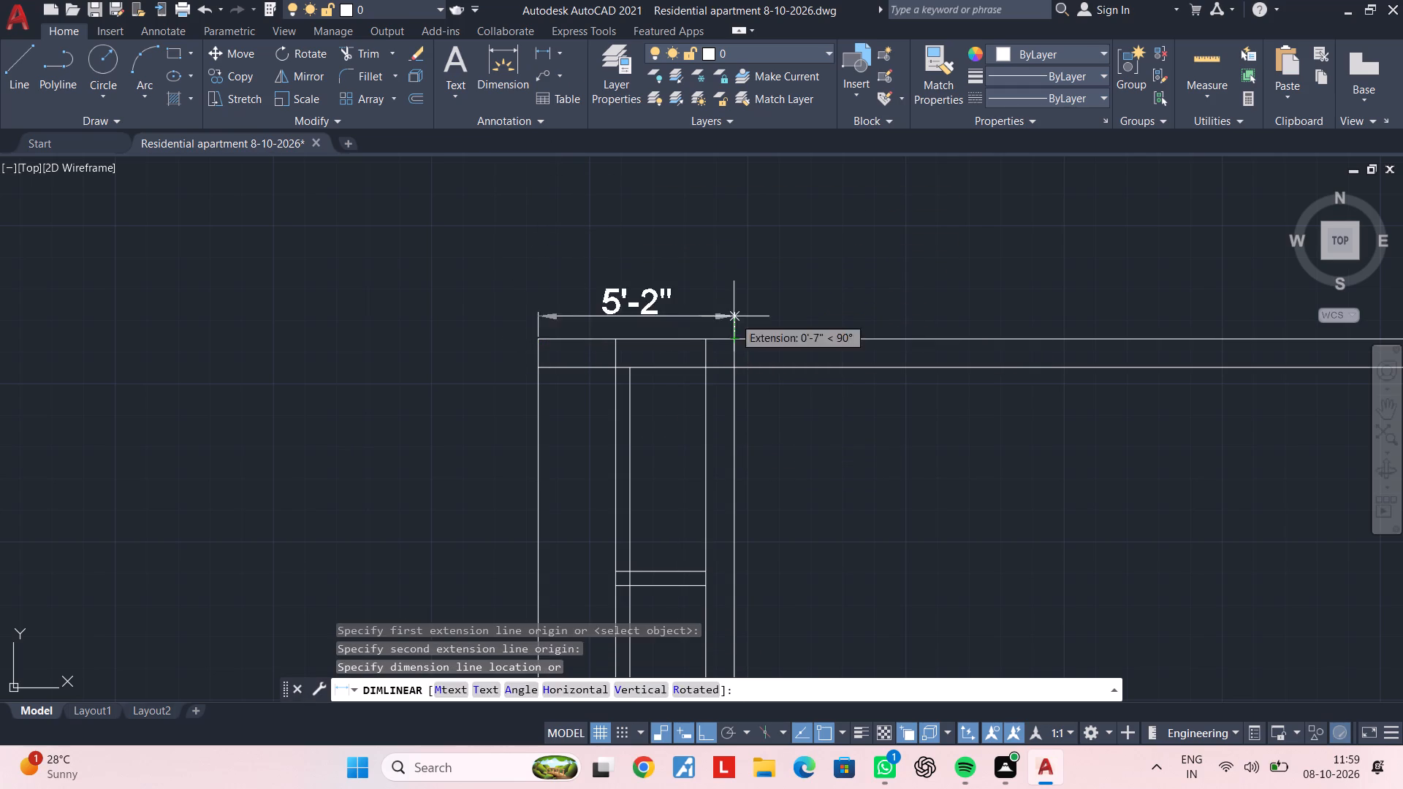
key("Escape")
key("space")
left_click(539, 343)
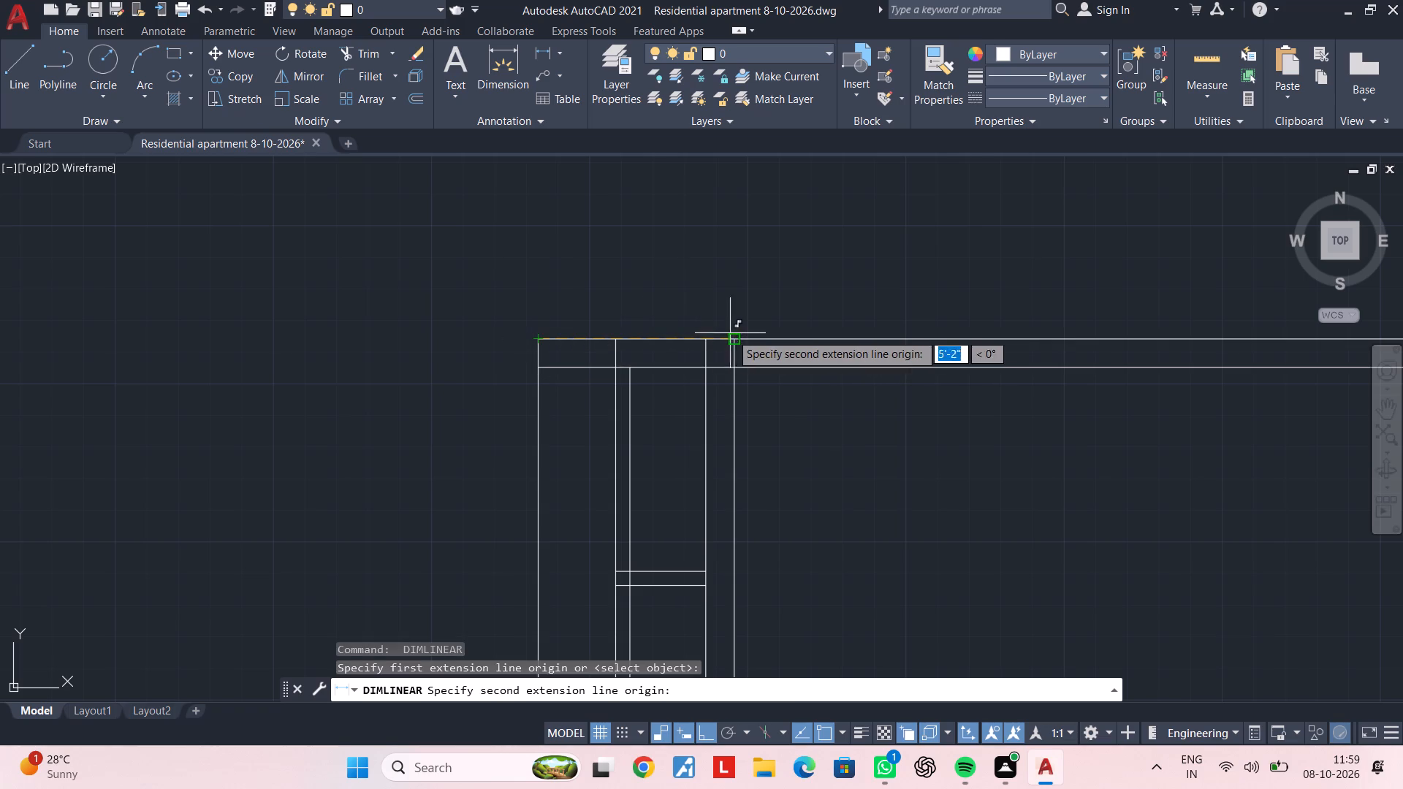
left_click(701, 336)
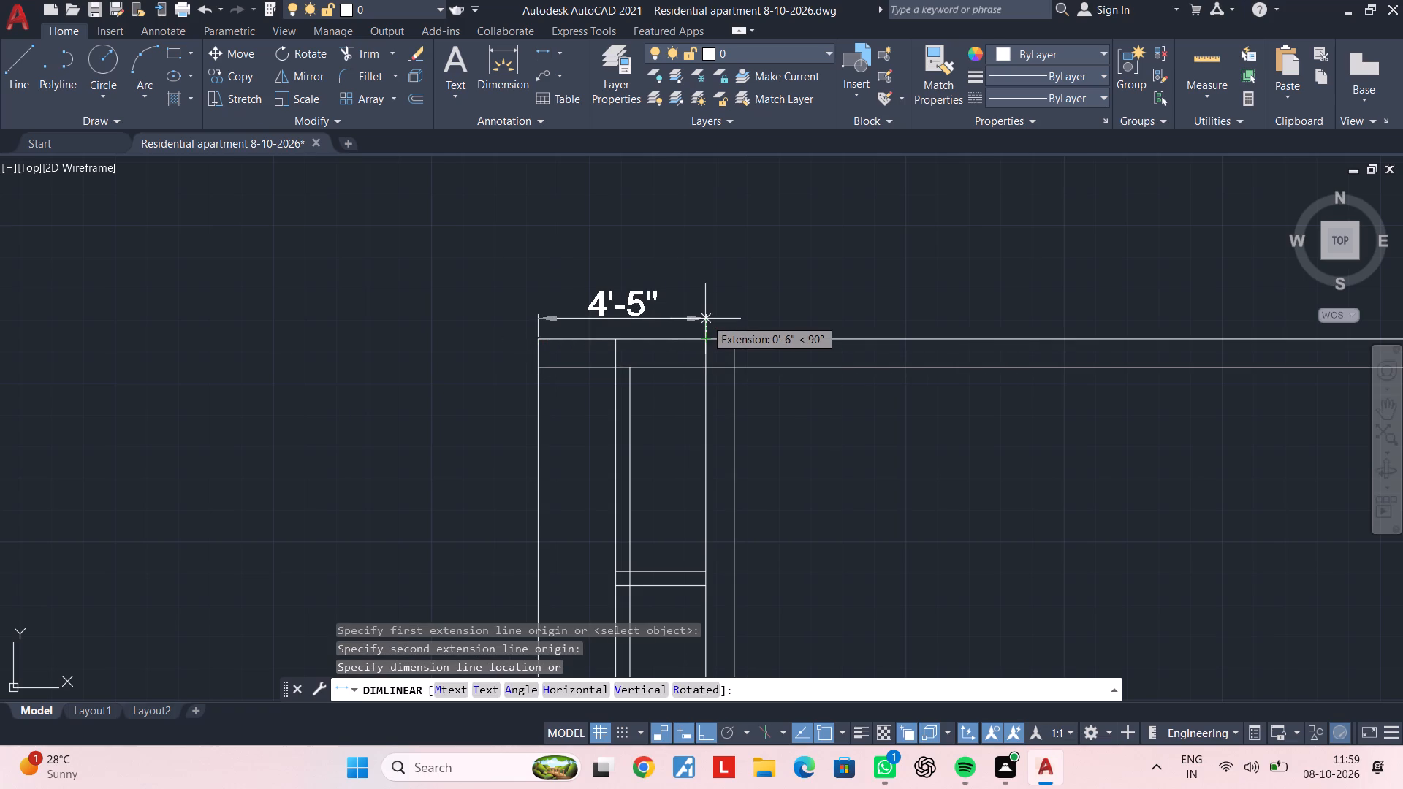
key("Escape")
key("Escape")
key("Escape")
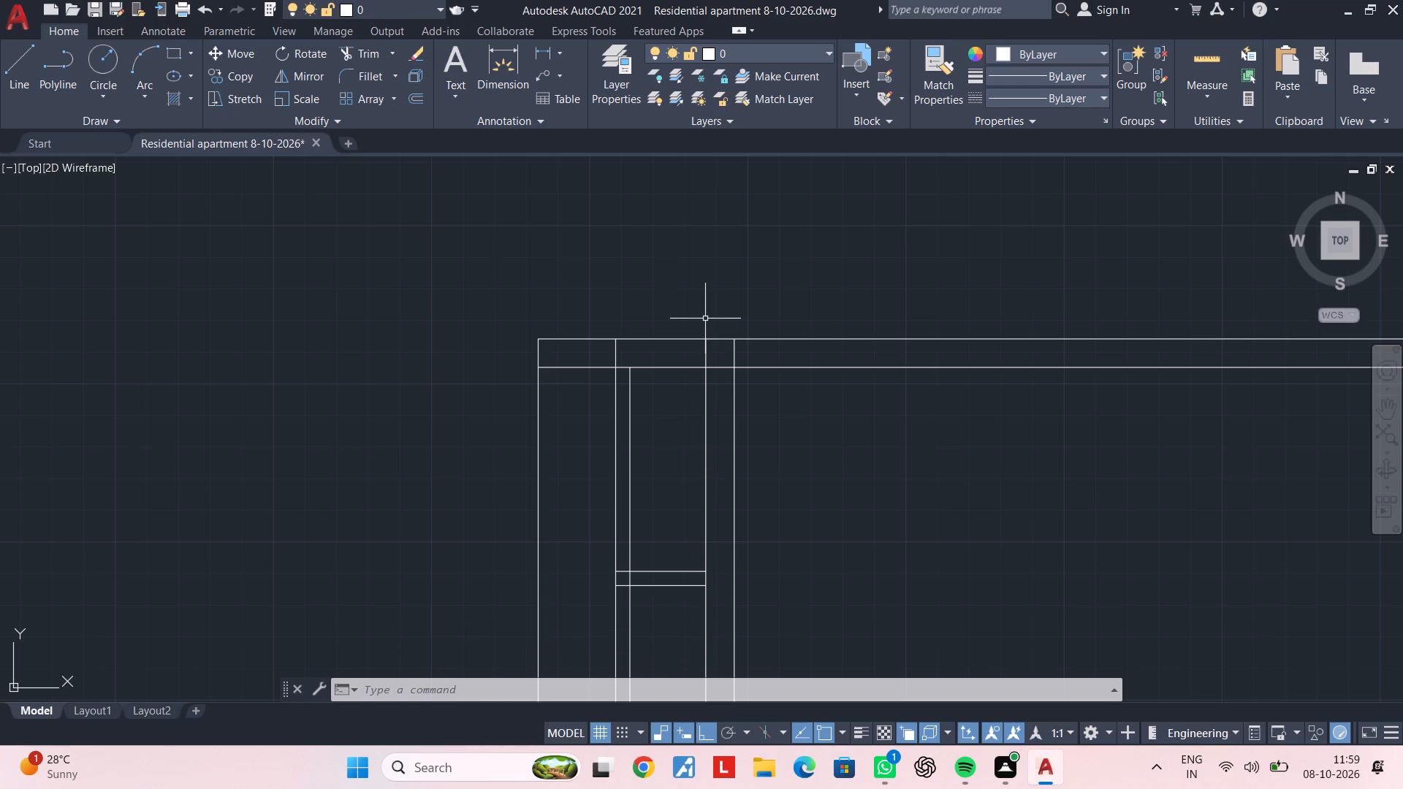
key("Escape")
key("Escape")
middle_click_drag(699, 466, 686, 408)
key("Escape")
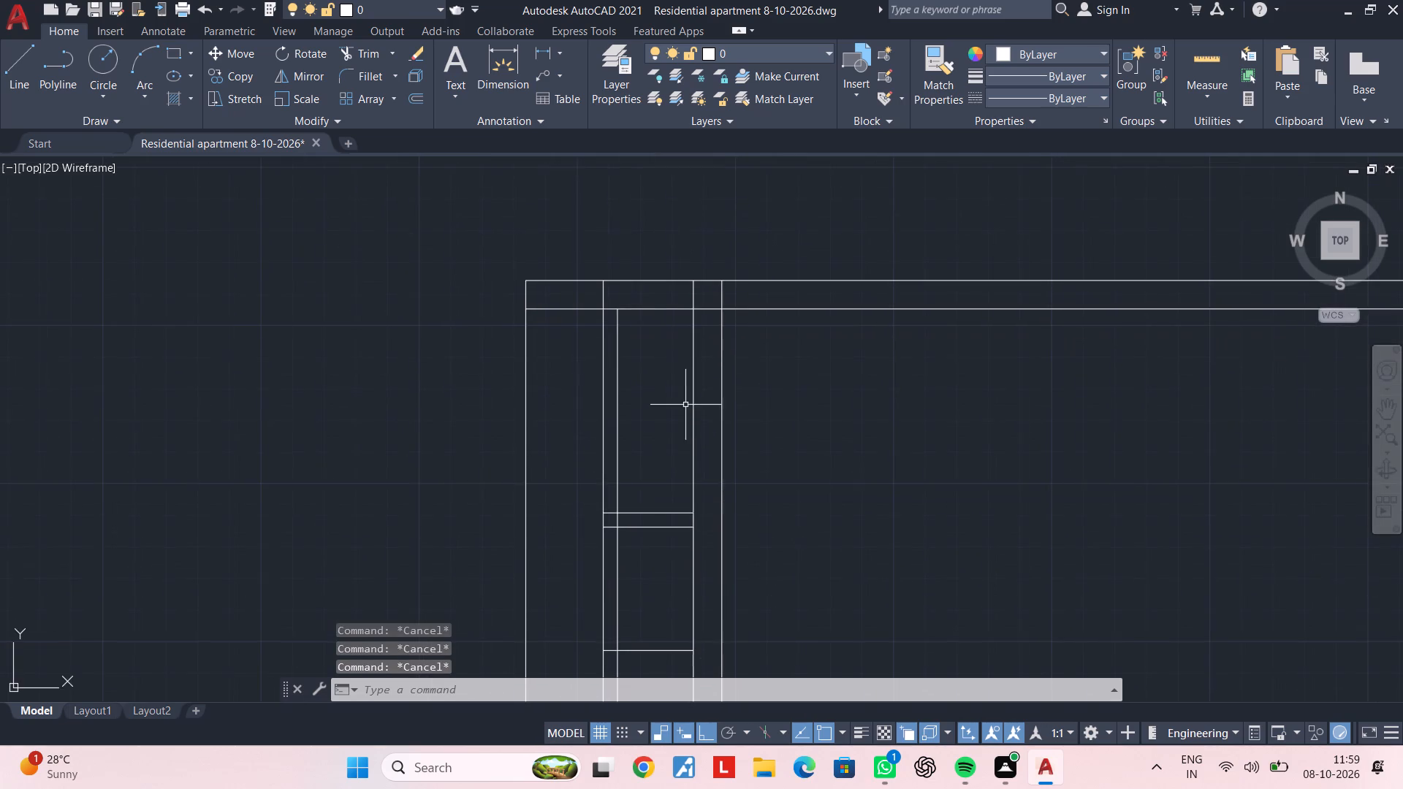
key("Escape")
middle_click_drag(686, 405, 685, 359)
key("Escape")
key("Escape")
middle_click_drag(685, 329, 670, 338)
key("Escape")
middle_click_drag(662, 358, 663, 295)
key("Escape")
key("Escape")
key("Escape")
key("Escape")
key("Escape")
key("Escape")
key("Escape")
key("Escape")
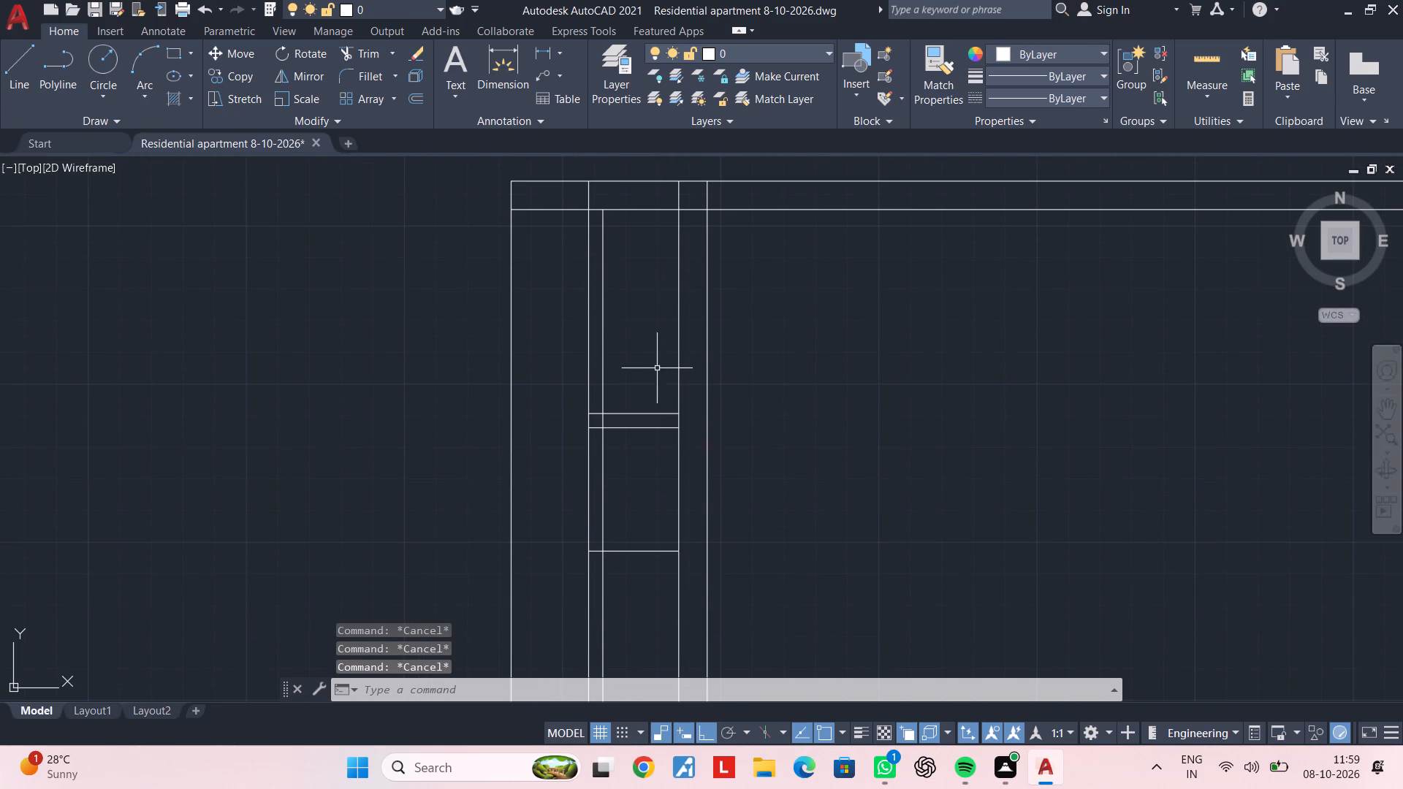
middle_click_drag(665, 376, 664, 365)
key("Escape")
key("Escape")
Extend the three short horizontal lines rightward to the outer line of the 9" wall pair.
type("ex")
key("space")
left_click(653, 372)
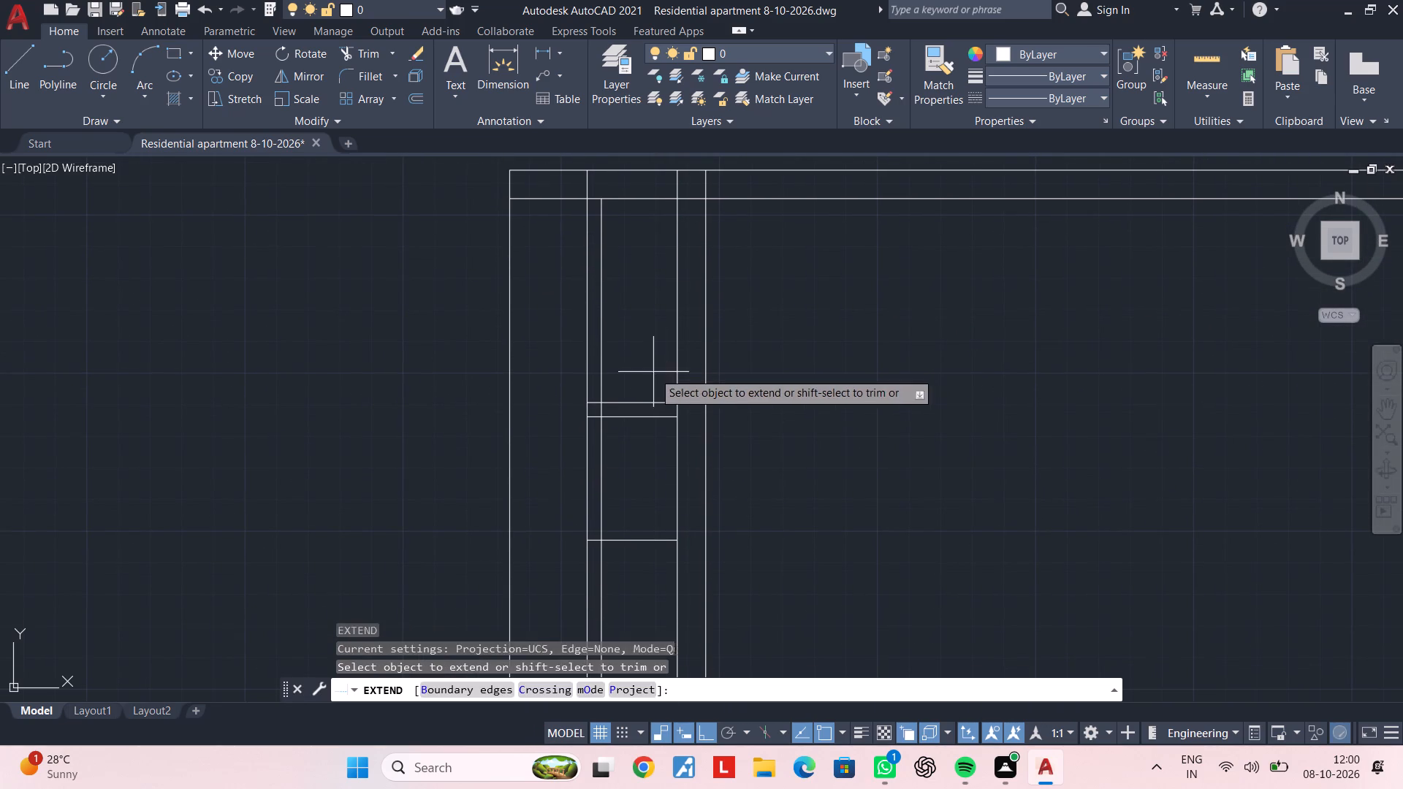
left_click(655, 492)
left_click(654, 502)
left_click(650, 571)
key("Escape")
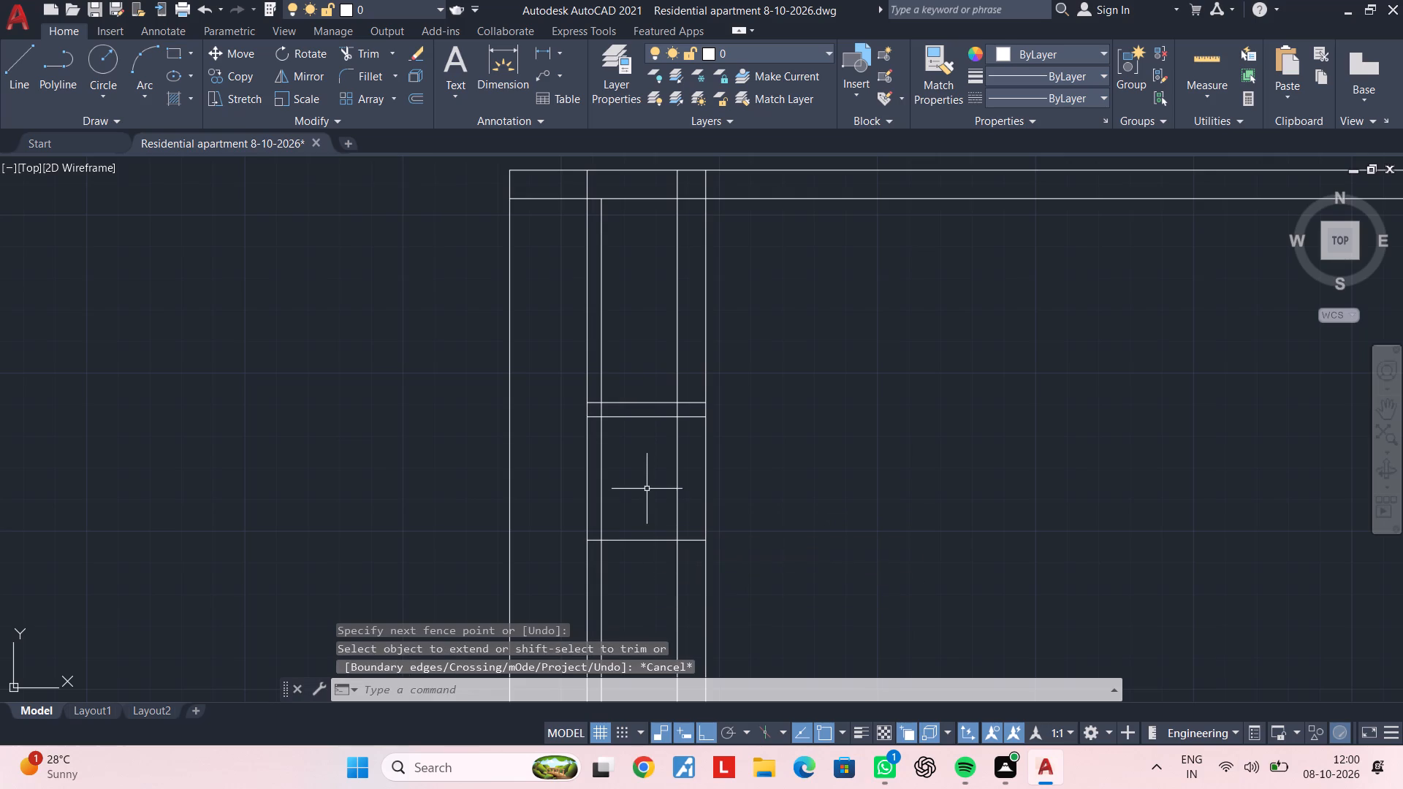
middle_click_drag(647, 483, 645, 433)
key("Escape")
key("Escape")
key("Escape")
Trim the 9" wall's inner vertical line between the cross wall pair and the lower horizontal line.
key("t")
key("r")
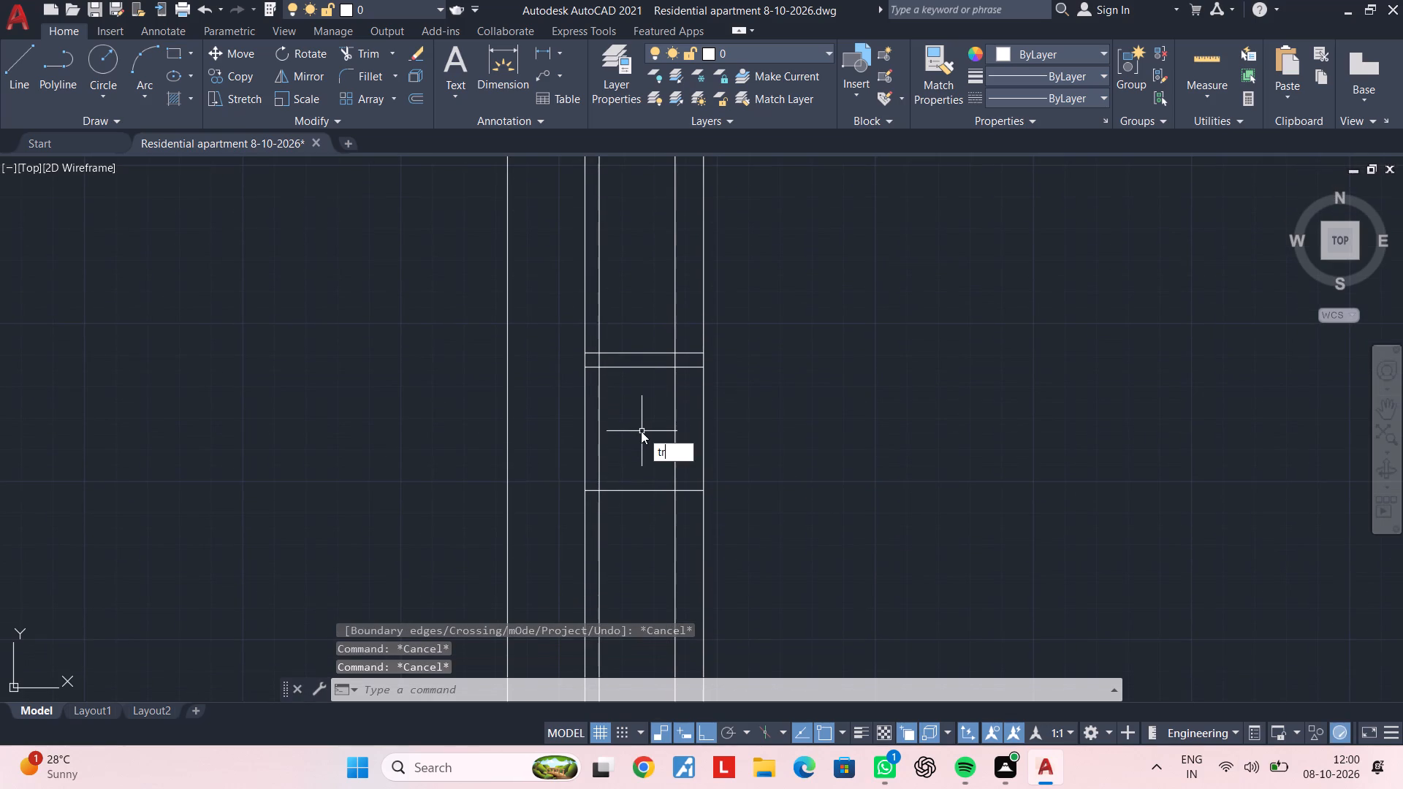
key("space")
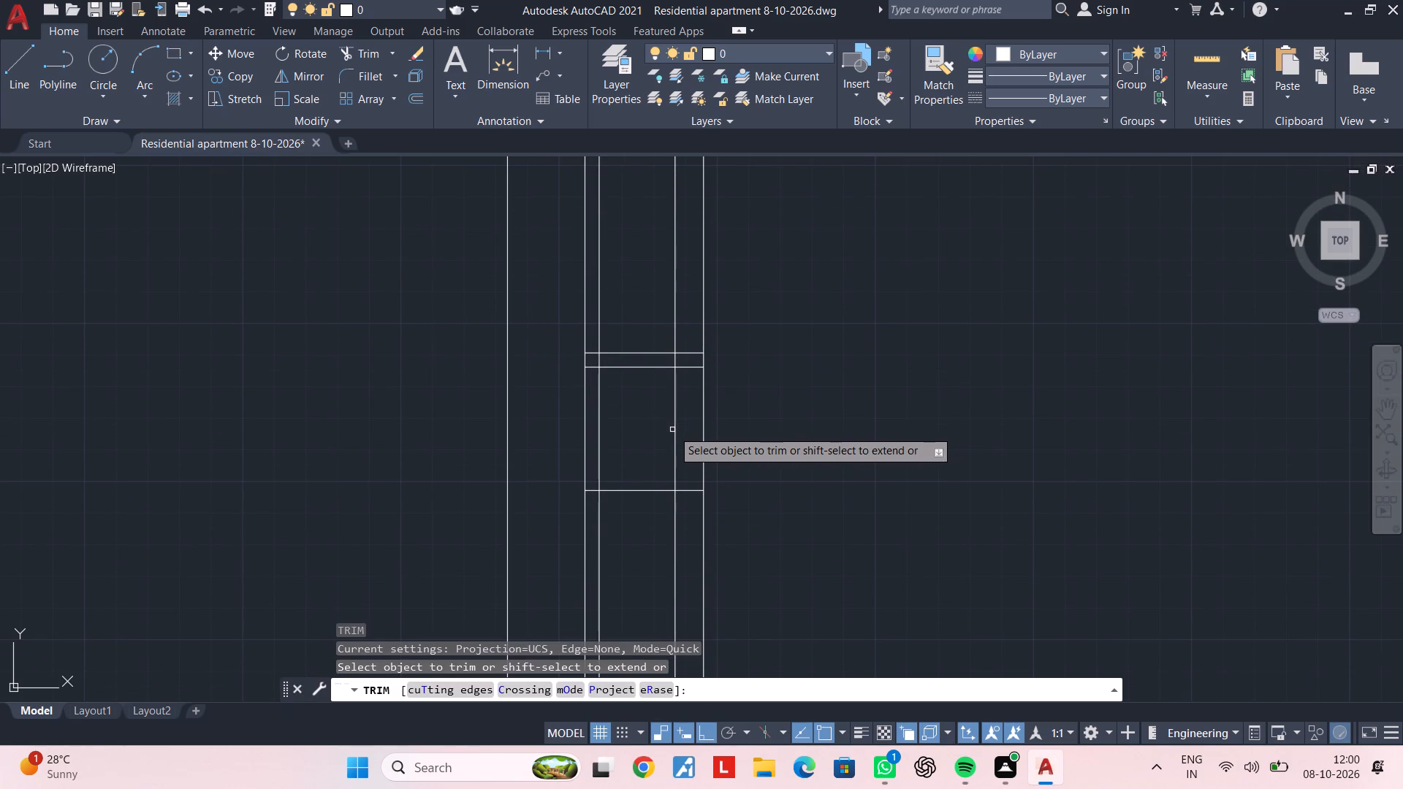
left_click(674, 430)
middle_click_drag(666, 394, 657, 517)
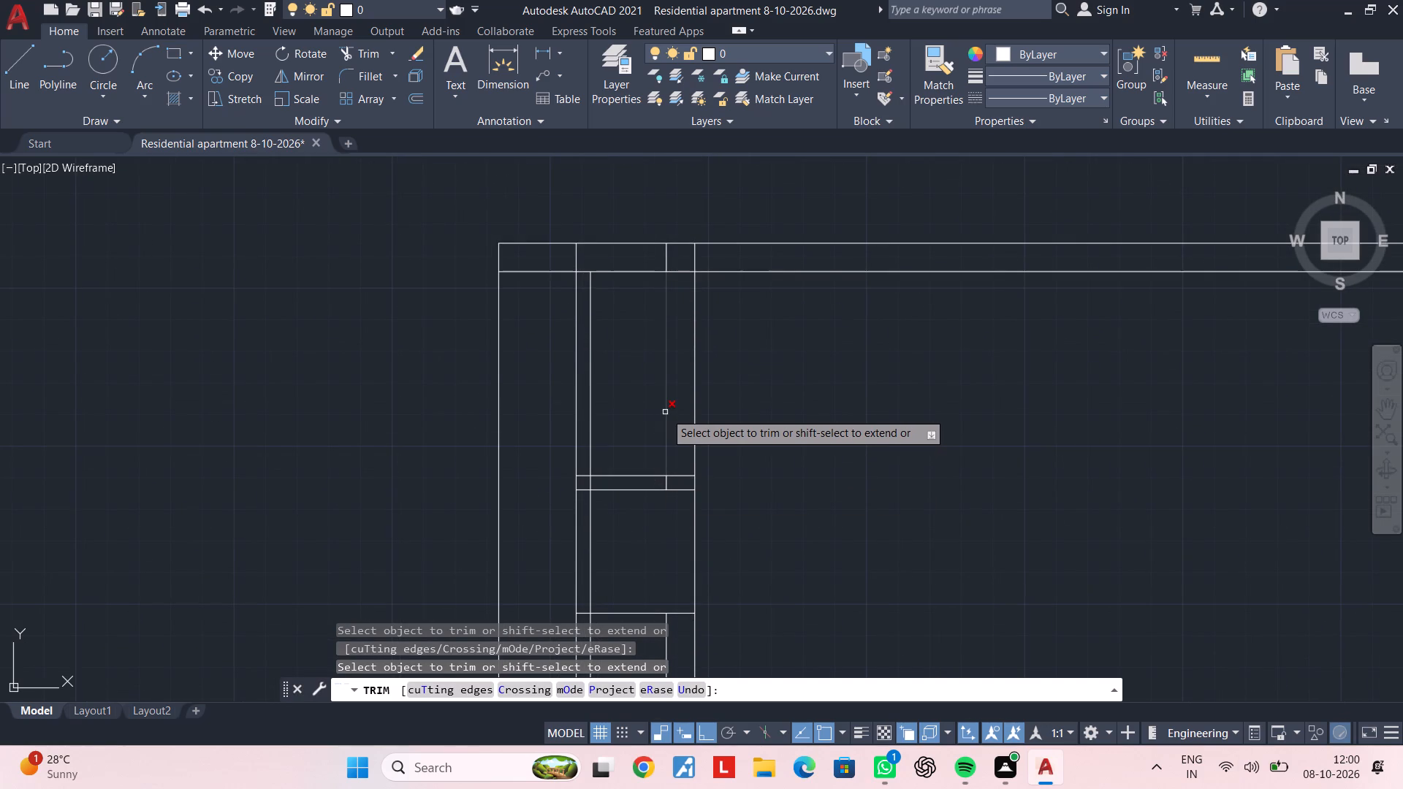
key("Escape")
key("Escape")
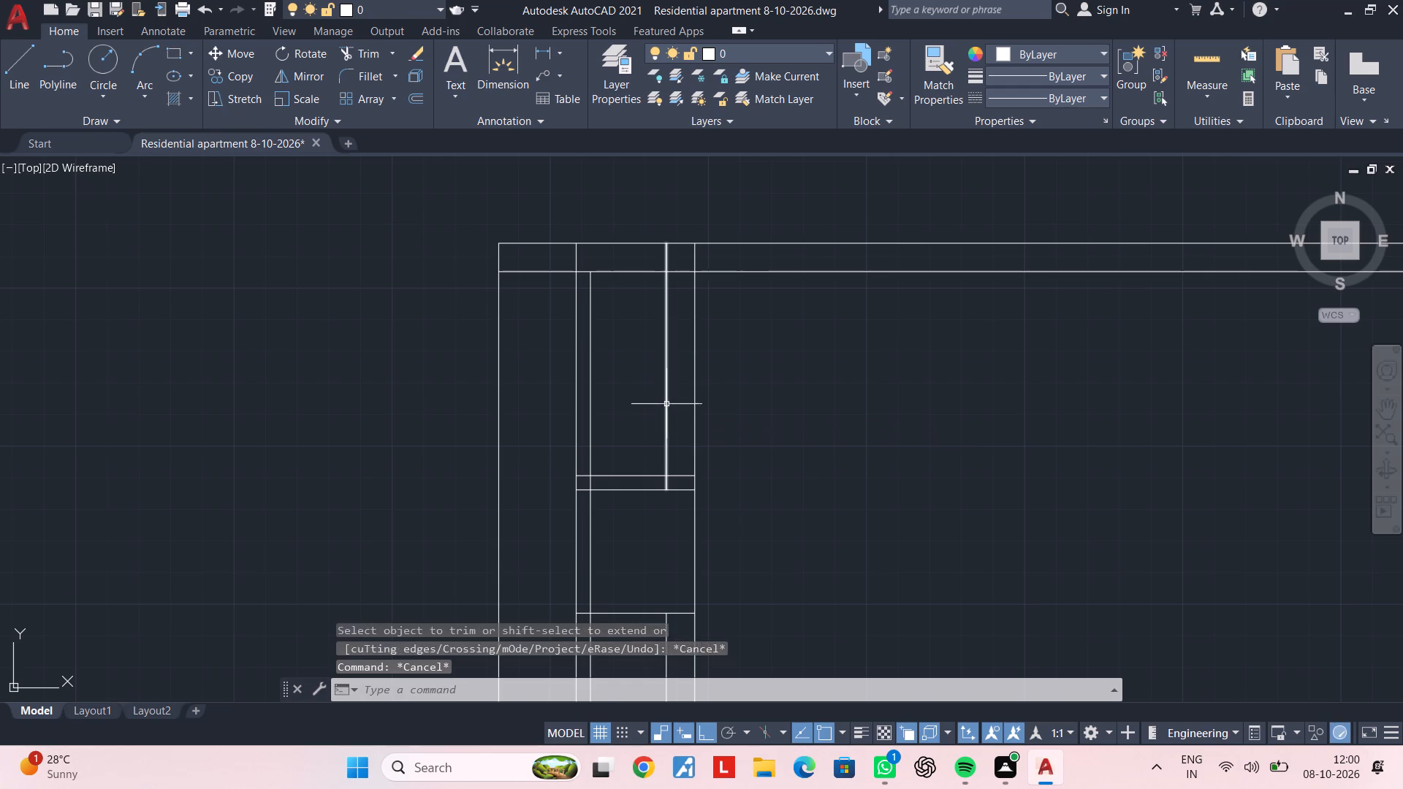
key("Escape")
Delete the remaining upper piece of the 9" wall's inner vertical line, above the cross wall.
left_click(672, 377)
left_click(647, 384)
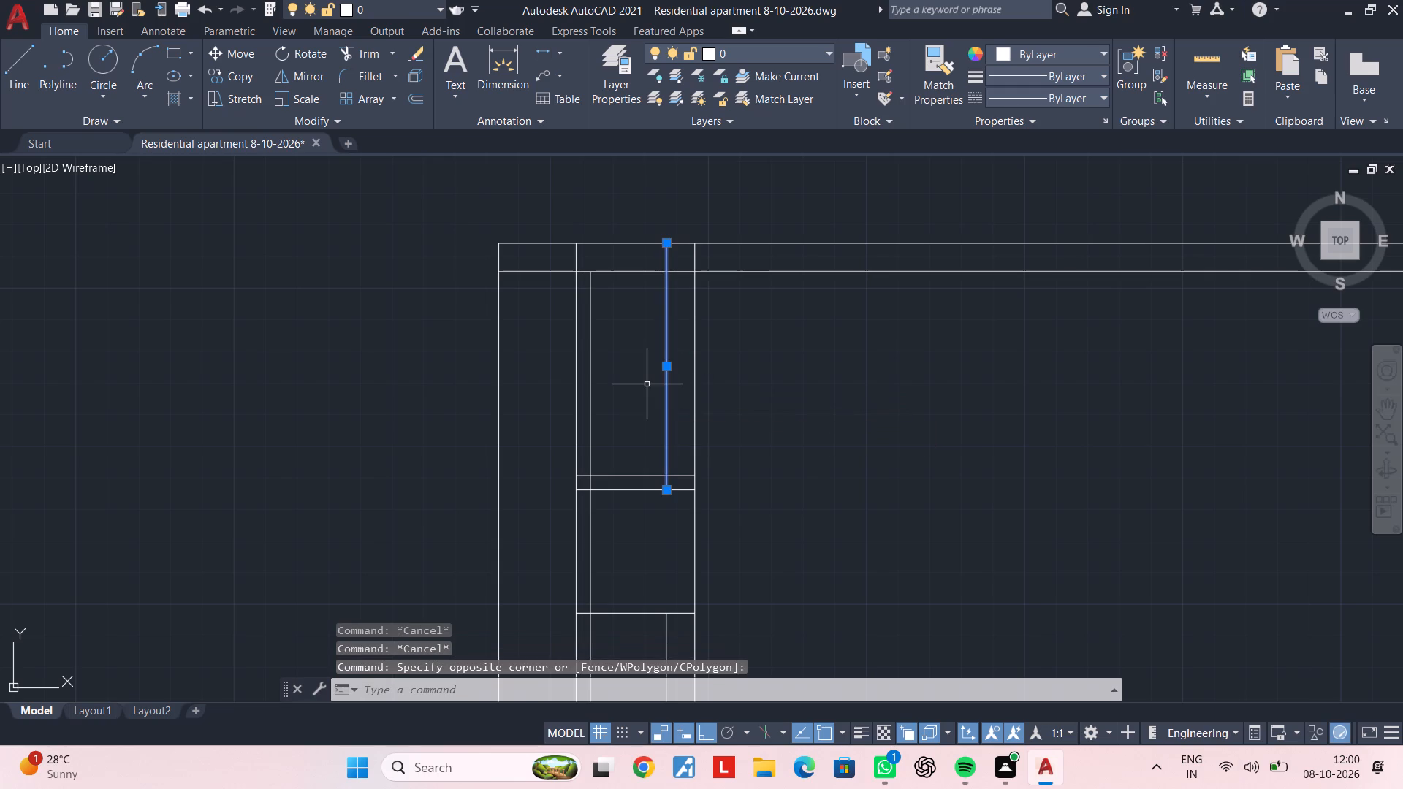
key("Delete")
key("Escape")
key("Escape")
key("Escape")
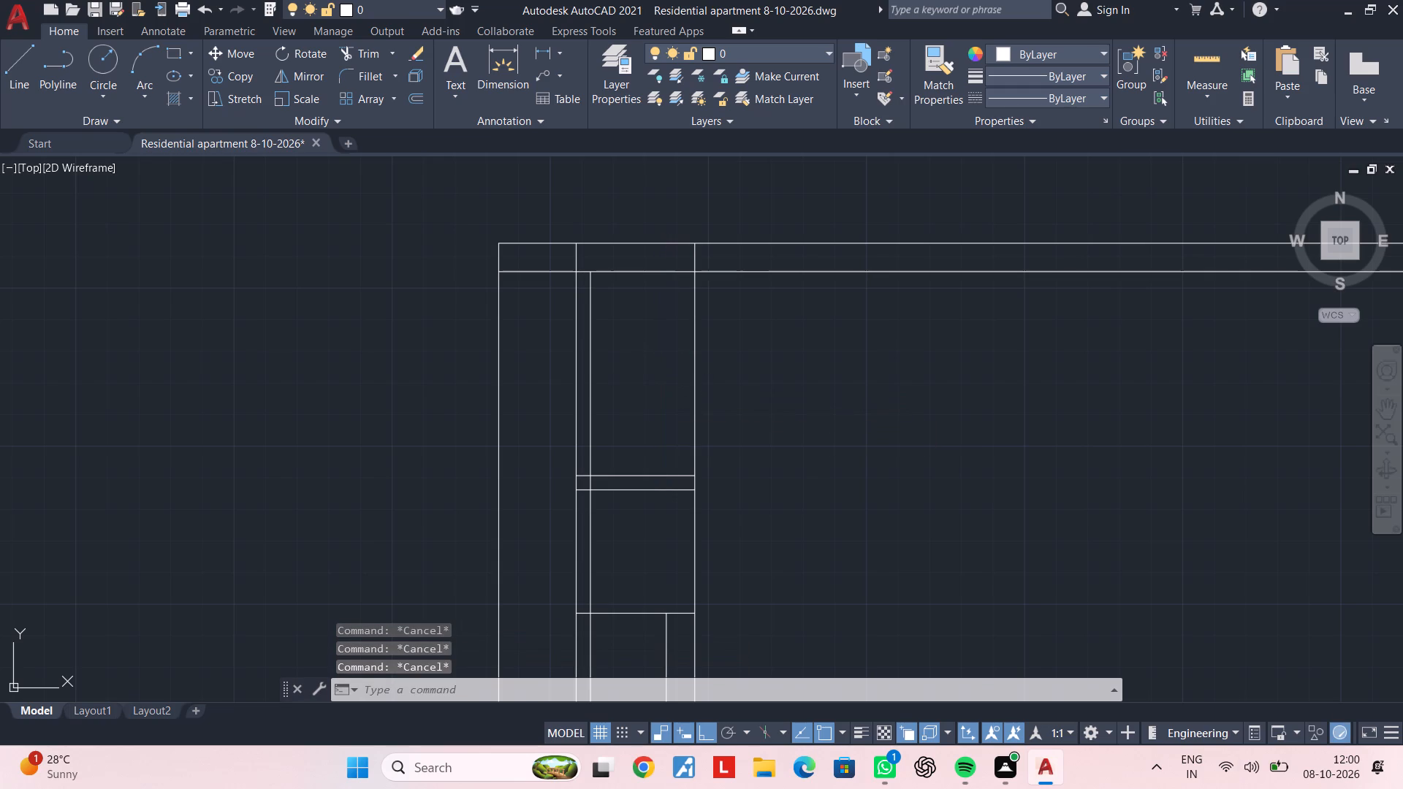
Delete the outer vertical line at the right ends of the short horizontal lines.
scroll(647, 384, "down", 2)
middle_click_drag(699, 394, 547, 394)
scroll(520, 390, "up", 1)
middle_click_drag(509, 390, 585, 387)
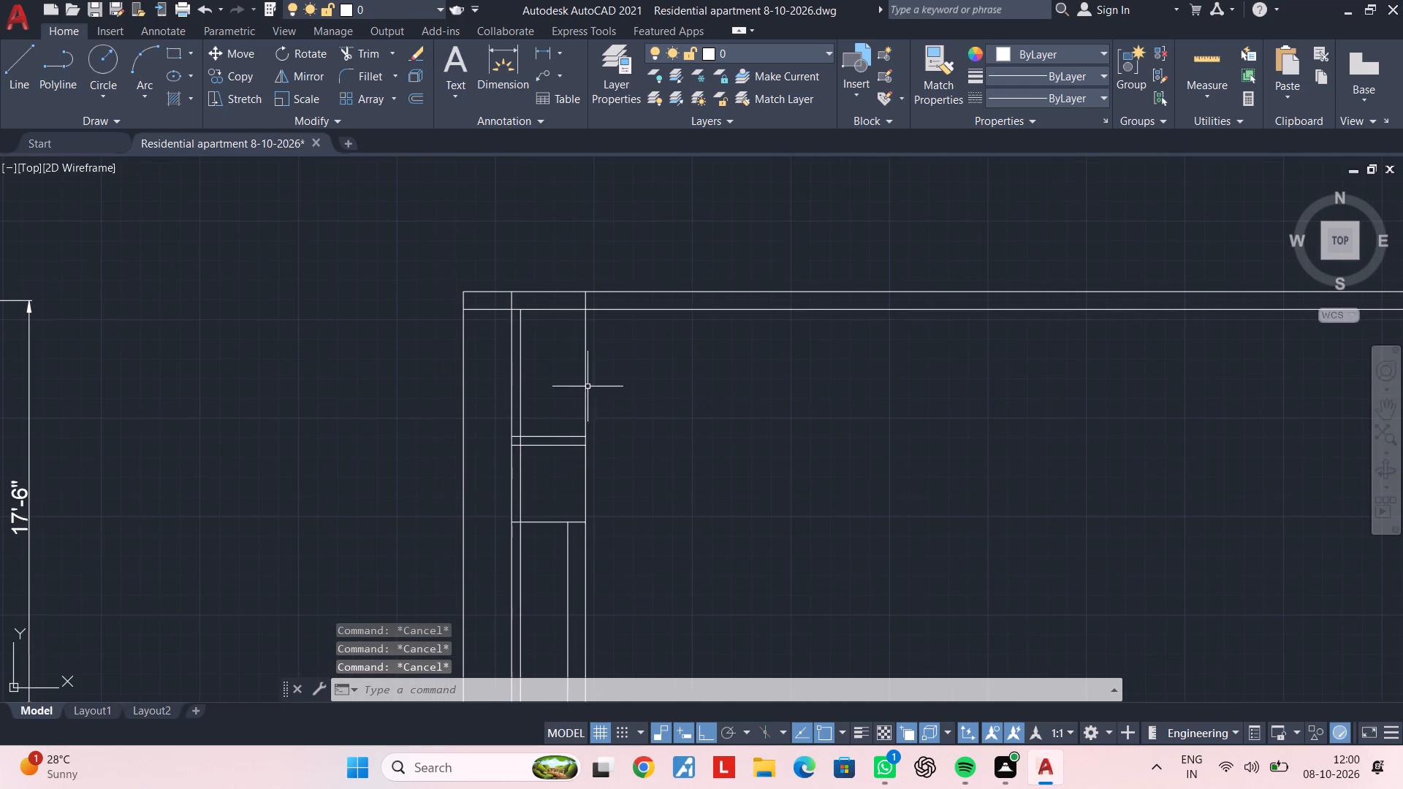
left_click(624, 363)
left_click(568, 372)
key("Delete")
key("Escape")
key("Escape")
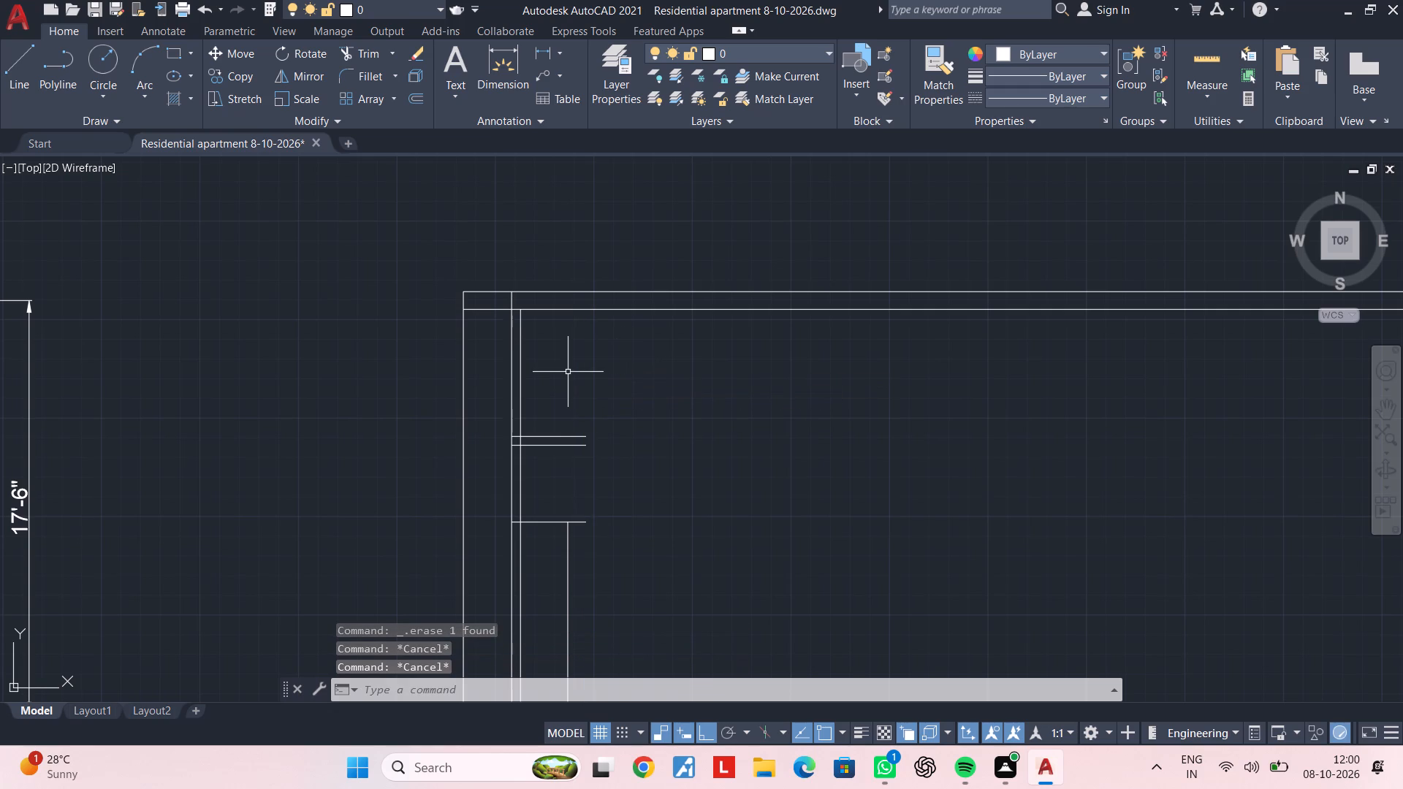
Undo the recent edits back to before the first horizontal cross wall line was offset below the top wall.
key("ctrl+z")
key("ctrl+z")
key("ctrl+z")
key("ctrl+z")
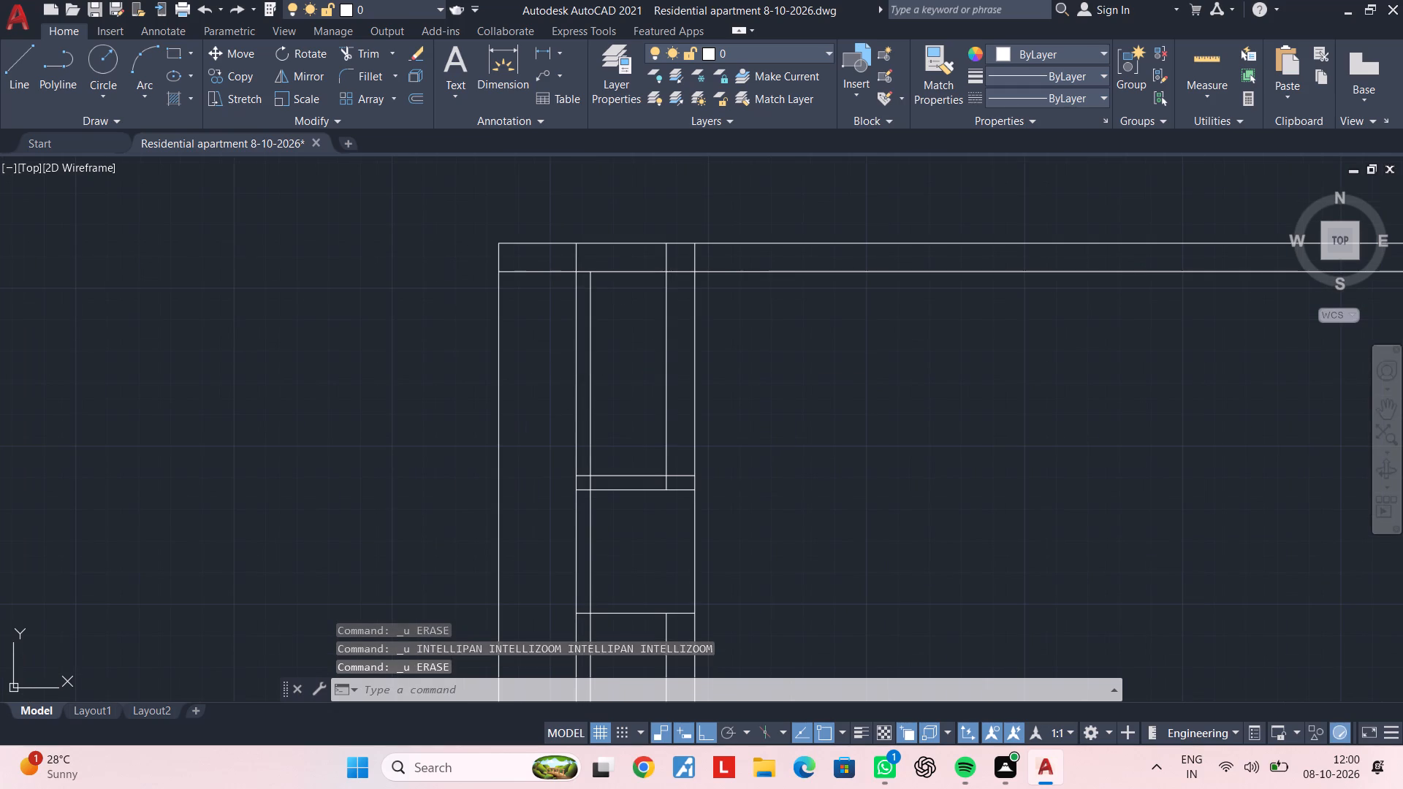
key("ctrl+z")
key("ctrl+z")
key("ctrl+z")
key("ctrl+z")
key("ctrl+z")
key("ctrl+z")
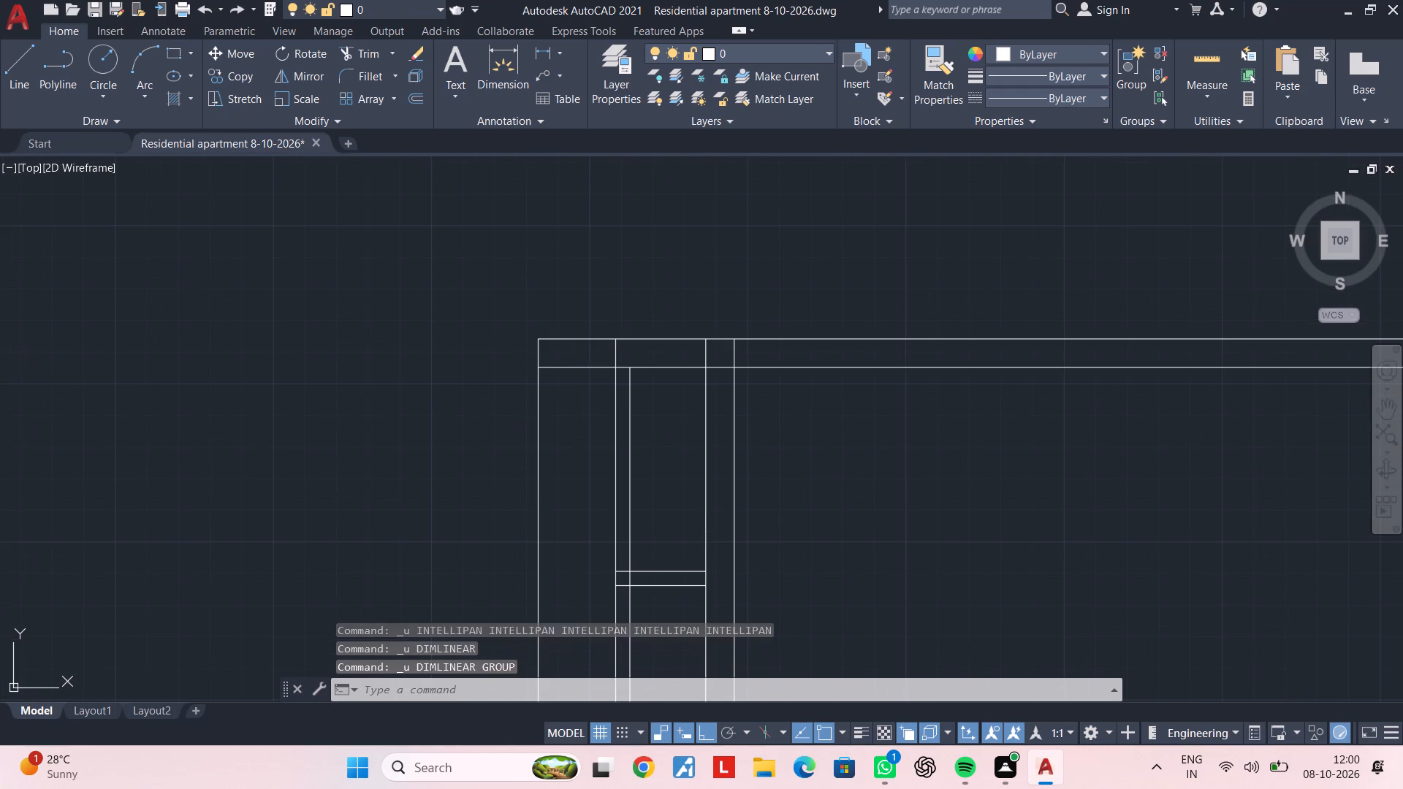
key("ctrl+z")
key("ctrl+z")
key("ctrl+z")
key("ctrl+z")
key("ctrl+z")
key("ctrl+z")
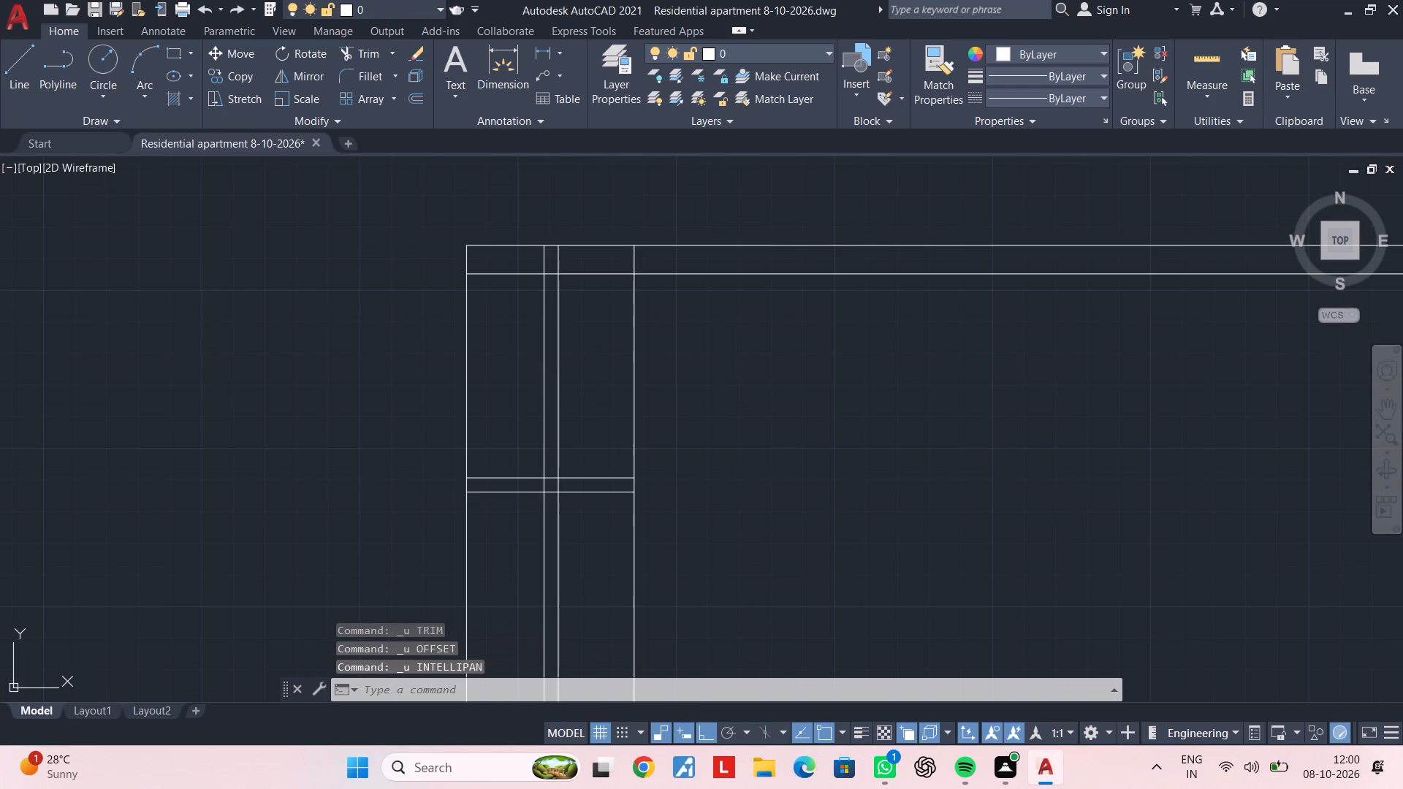
key("ctrl+z")
key("ctrl+z")
key("ctrl+z")
key("ctrl+z")
key("Escape")
key("Escape")
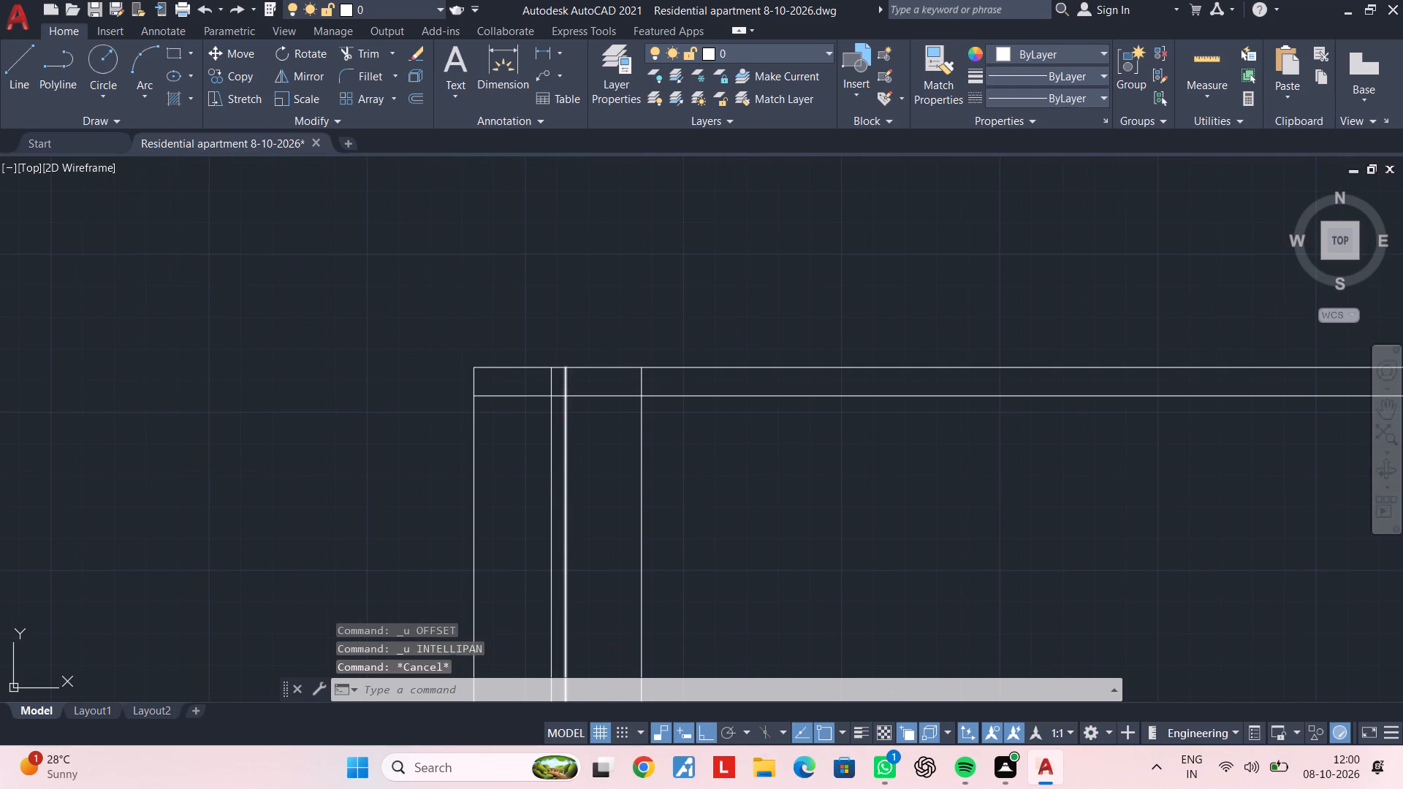
key("Escape")
key("Escape")
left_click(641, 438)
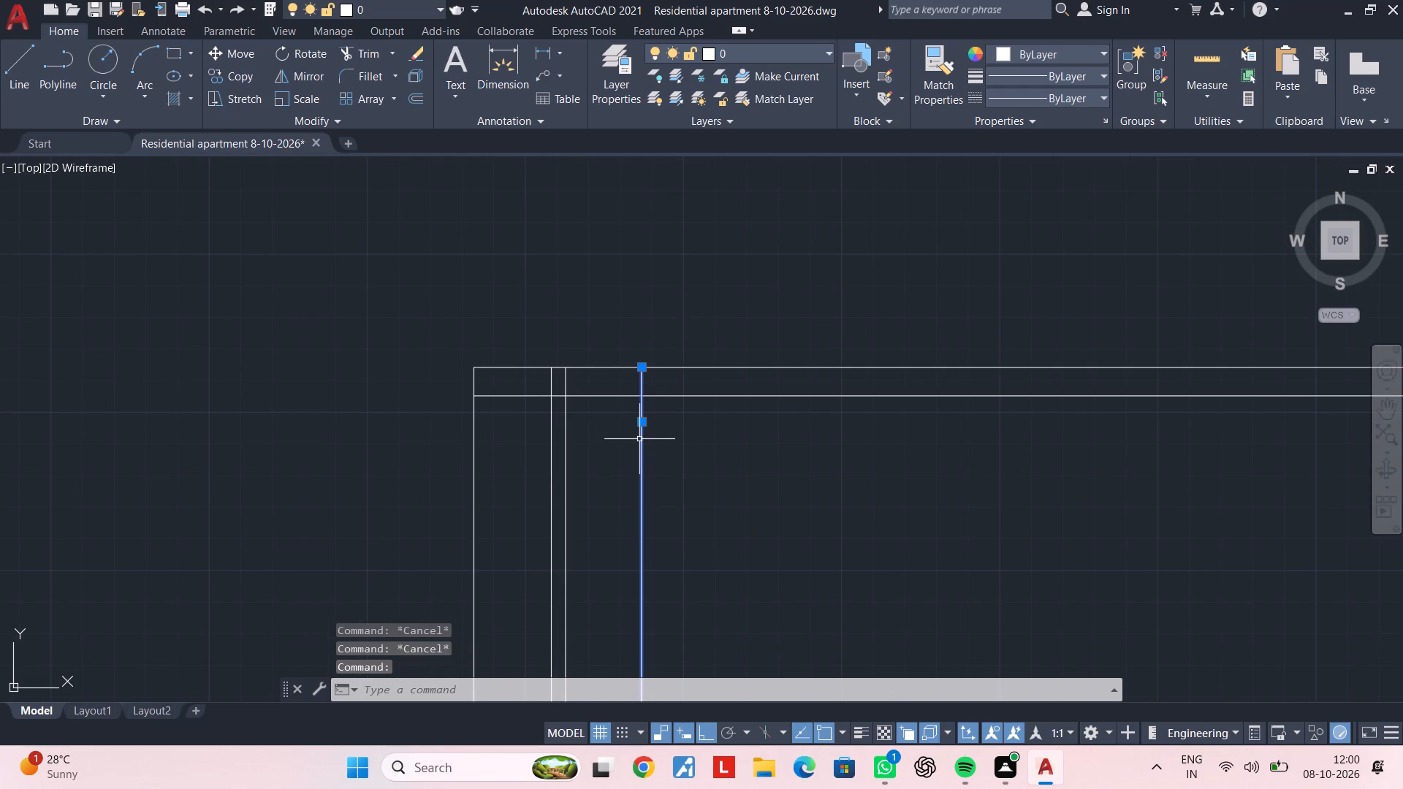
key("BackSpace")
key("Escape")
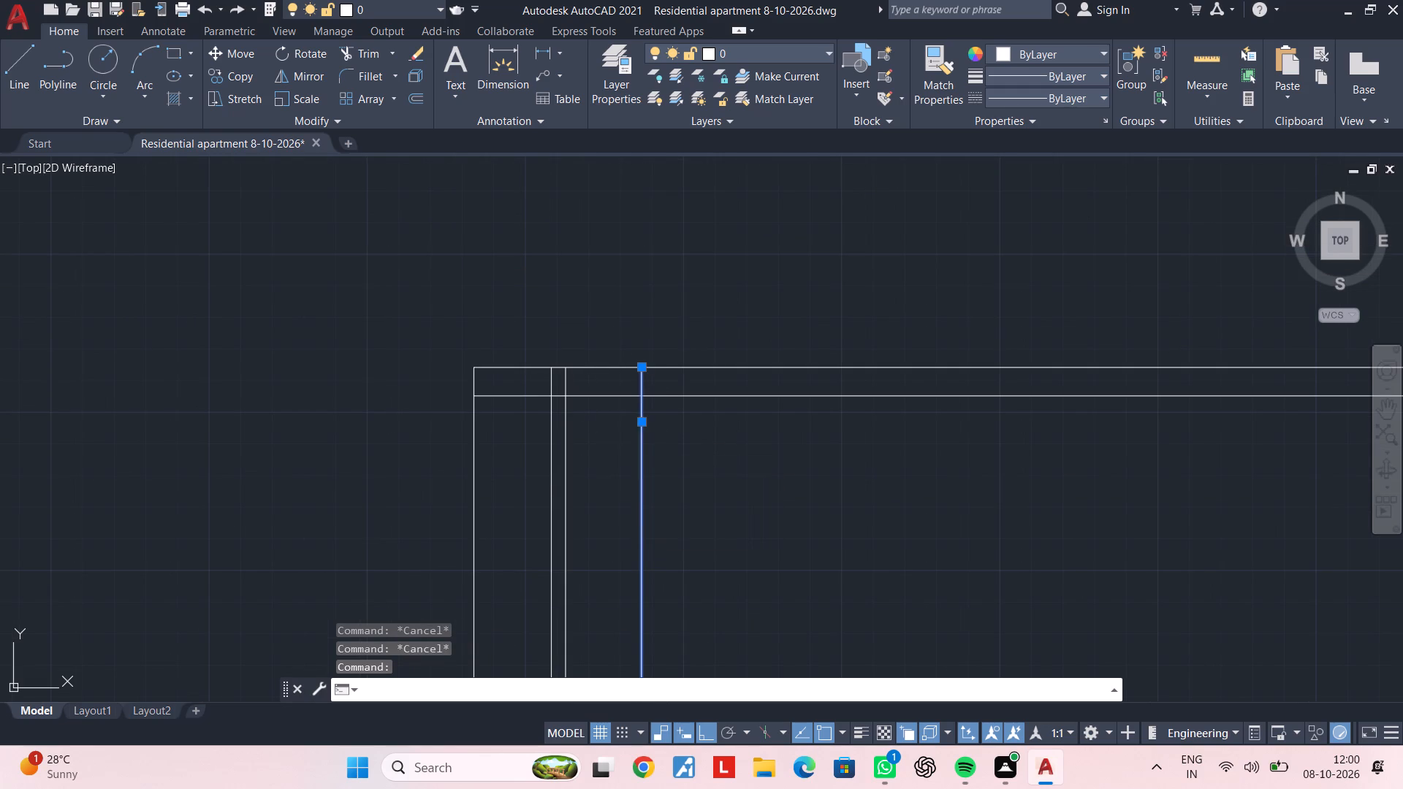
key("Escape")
Undo the earlier offsets that made the closely spaced vertical lines between the outer wall line and the inner vertical line.
key("ctrl+z")
key("ctrl+z")
key("ctrl+z")
key("ctrl+z")
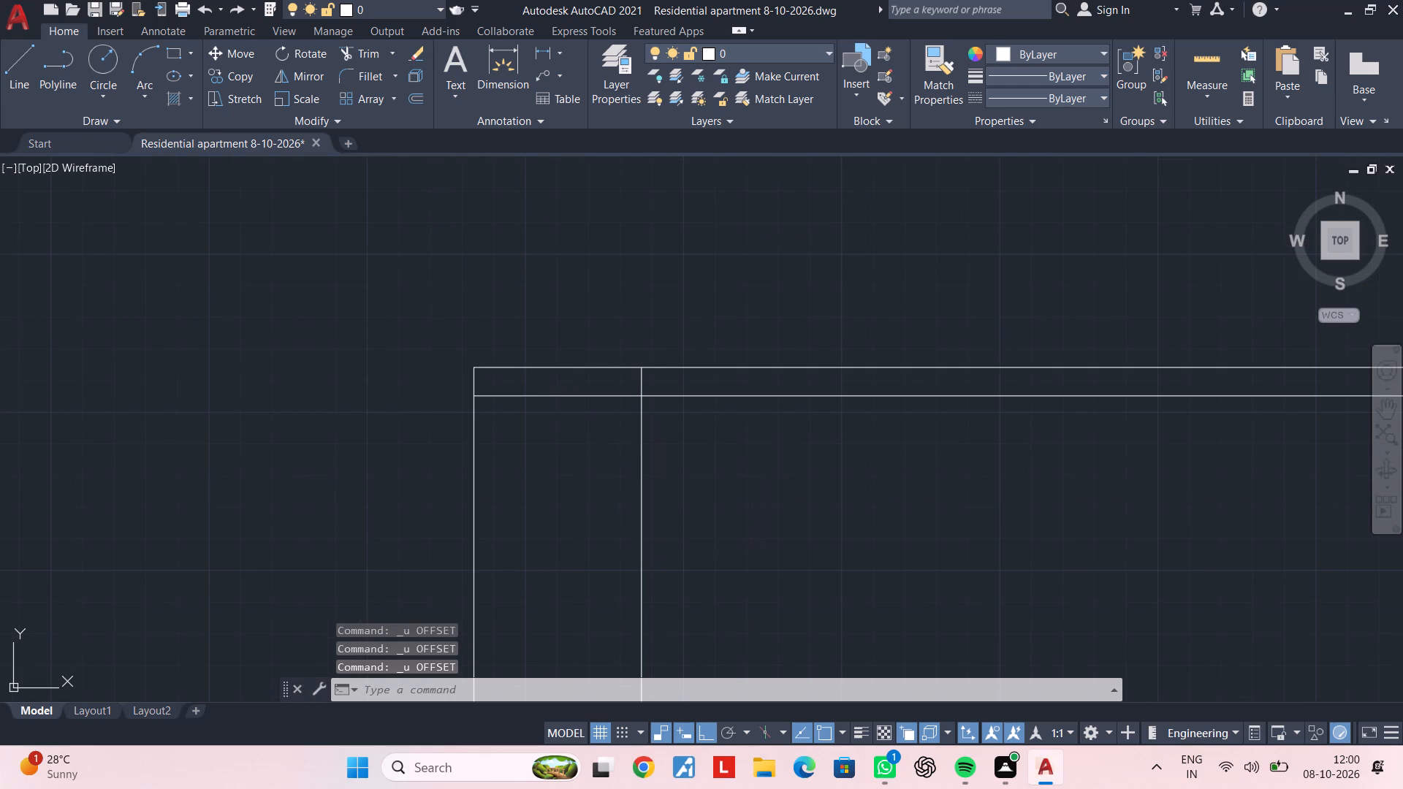
key("Escape")
key("Escape")
key("Escape")
Delete the remaining inner vertical line beside the plan's outer left wall line.
left_click(764, 413)
left_click(711, 424)
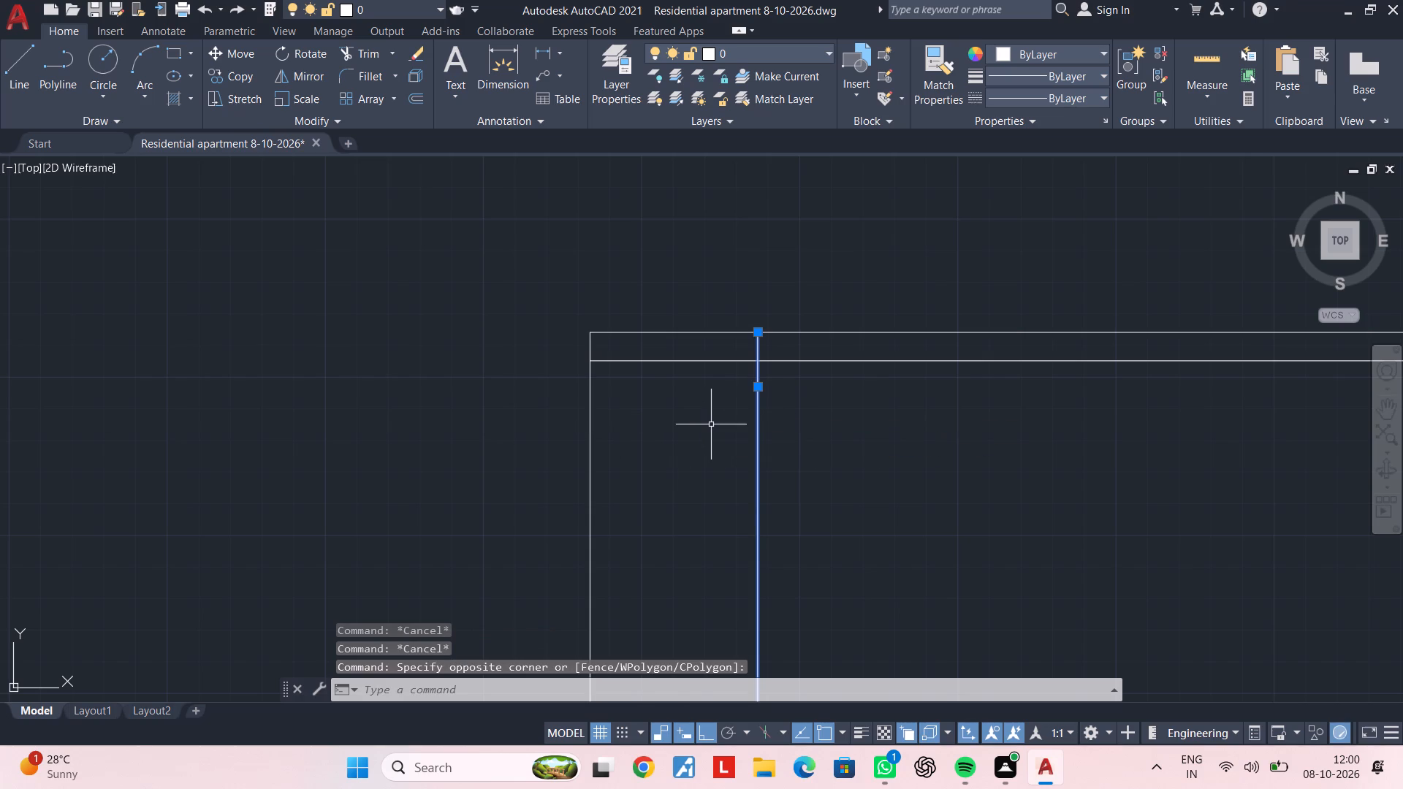
key("Delete")
key("Escape")
key("Escape")
Offset the plan's outer left vertical line 4' inward.
type("of 4'")
key("Return")
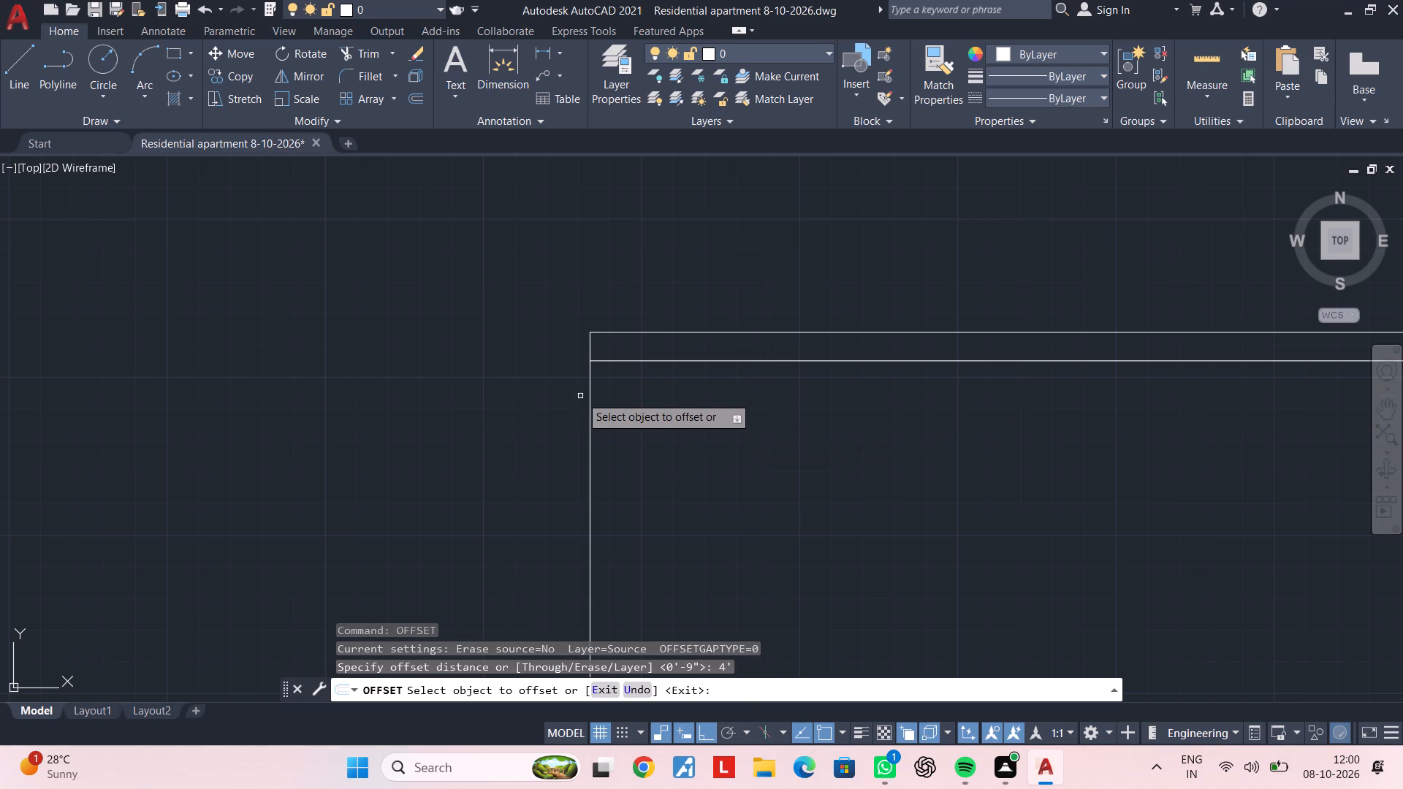
left_click(590, 394)
left_click(875, 396)
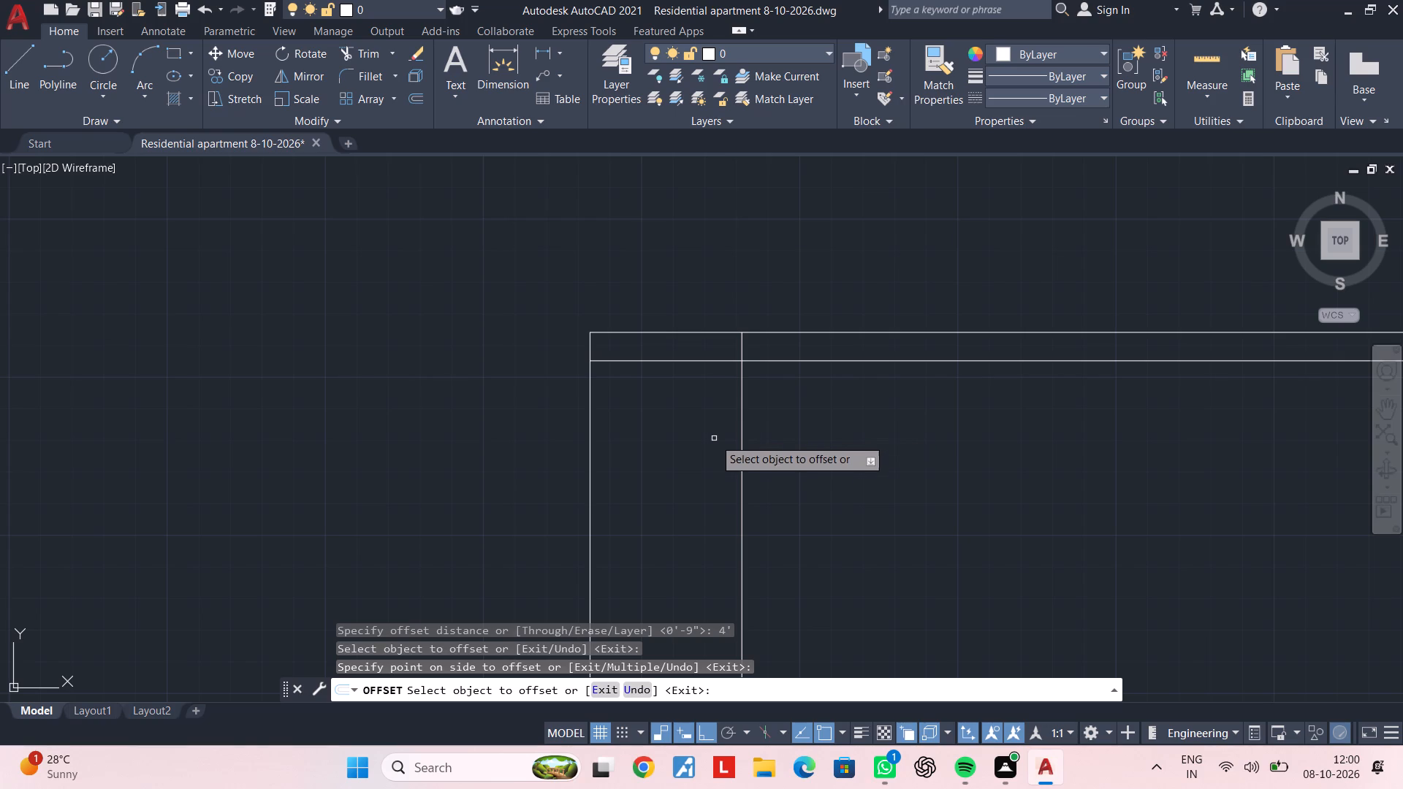
key("space")
Offset the new inner vertical line 2' back toward the outer left wall line.
key("space")
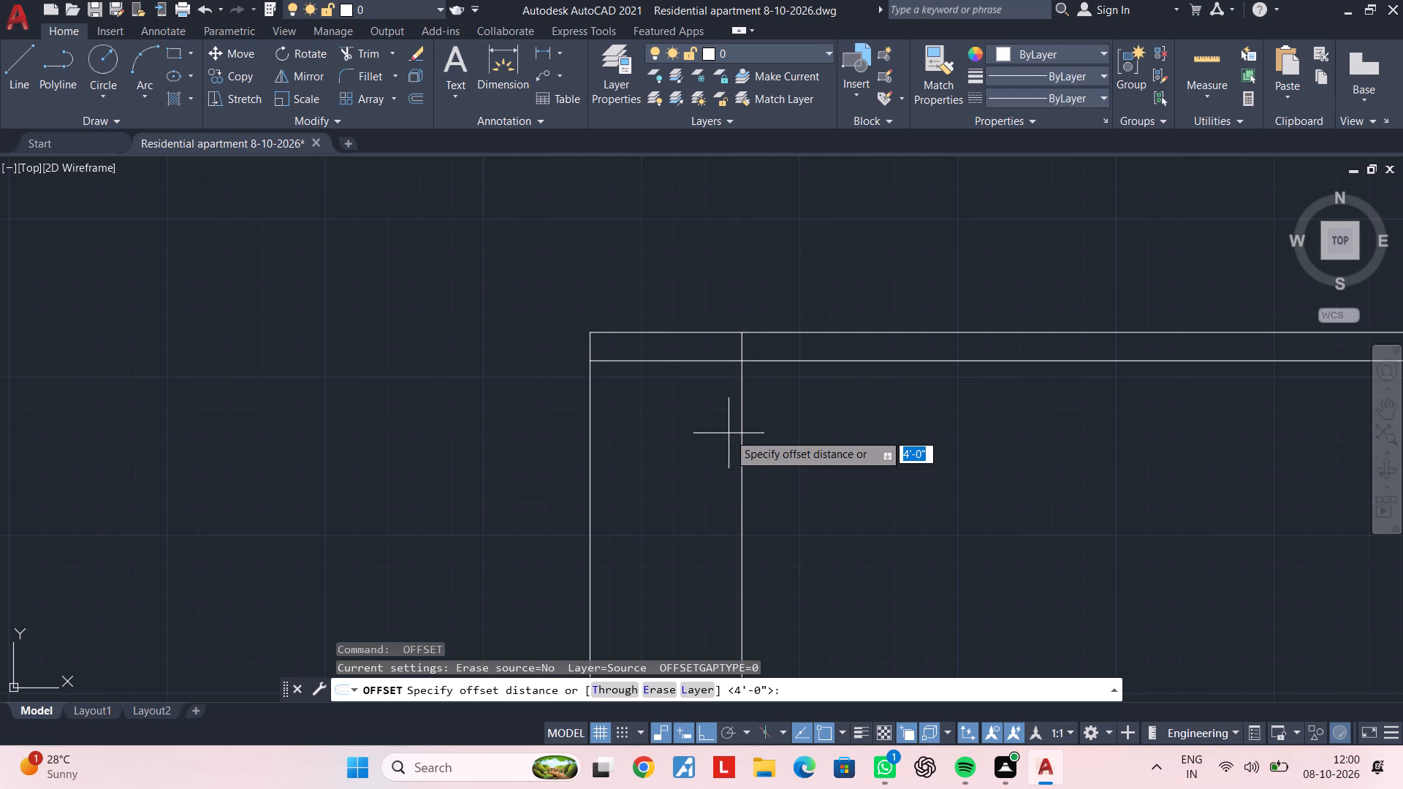
type("2'")
key("Return")
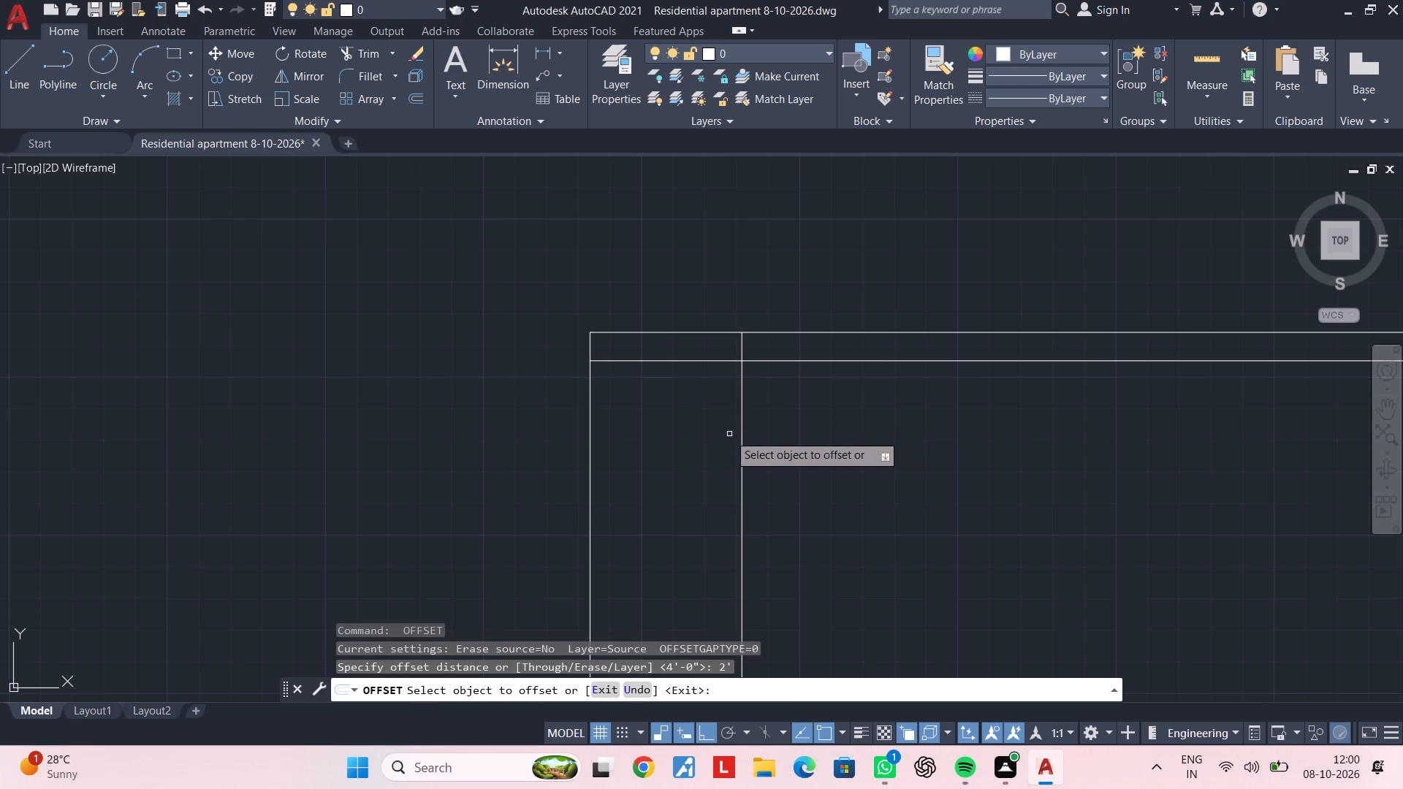
left_click(742, 432)
left_click(625, 432)
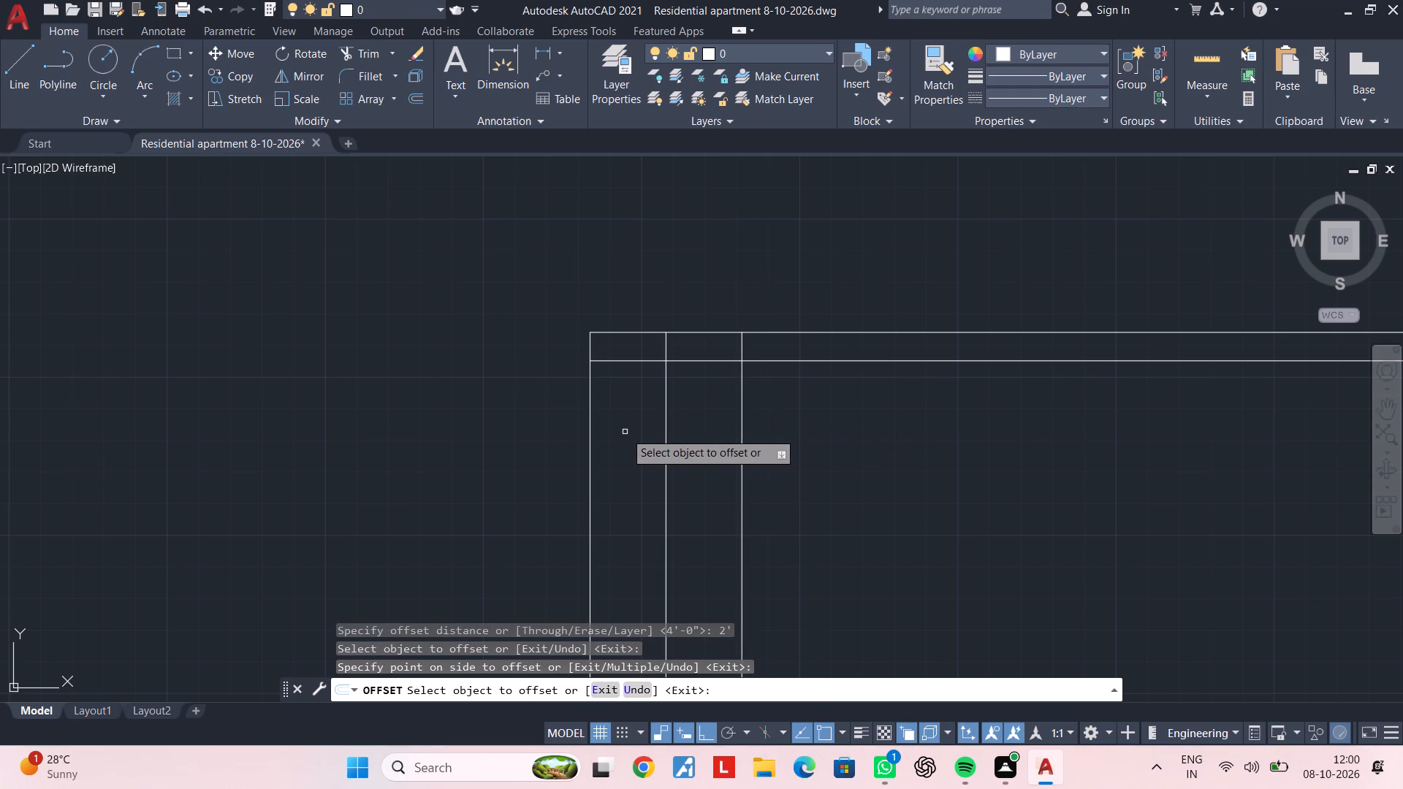
key("space")
Offset the innermost vertical line 9" toward the outer left wall line to form the wall thickness.
key("space")
type("9\"")
key("Return")
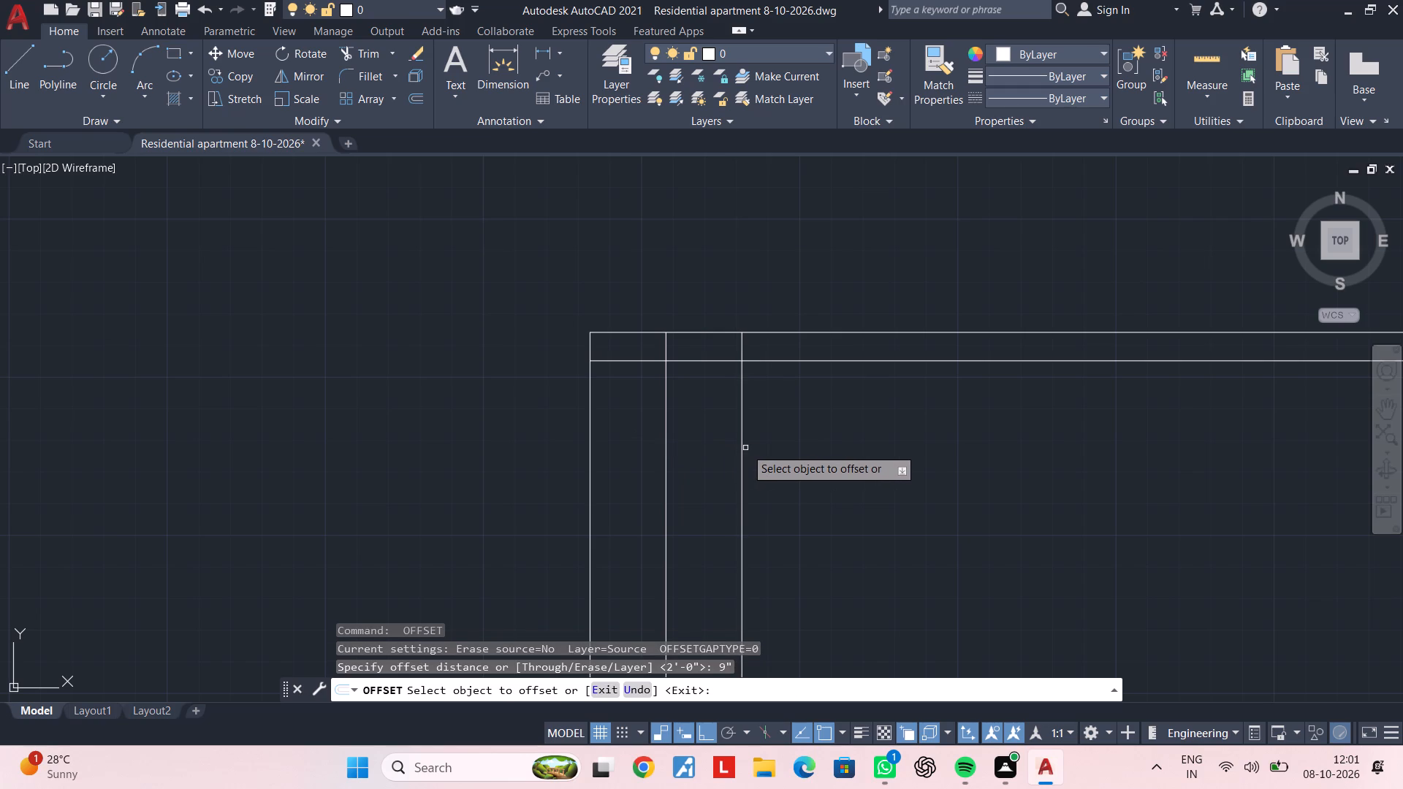
left_click(742, 448)
left_click(711, 452)
middle_click_drag(710, 452, 704, 396)
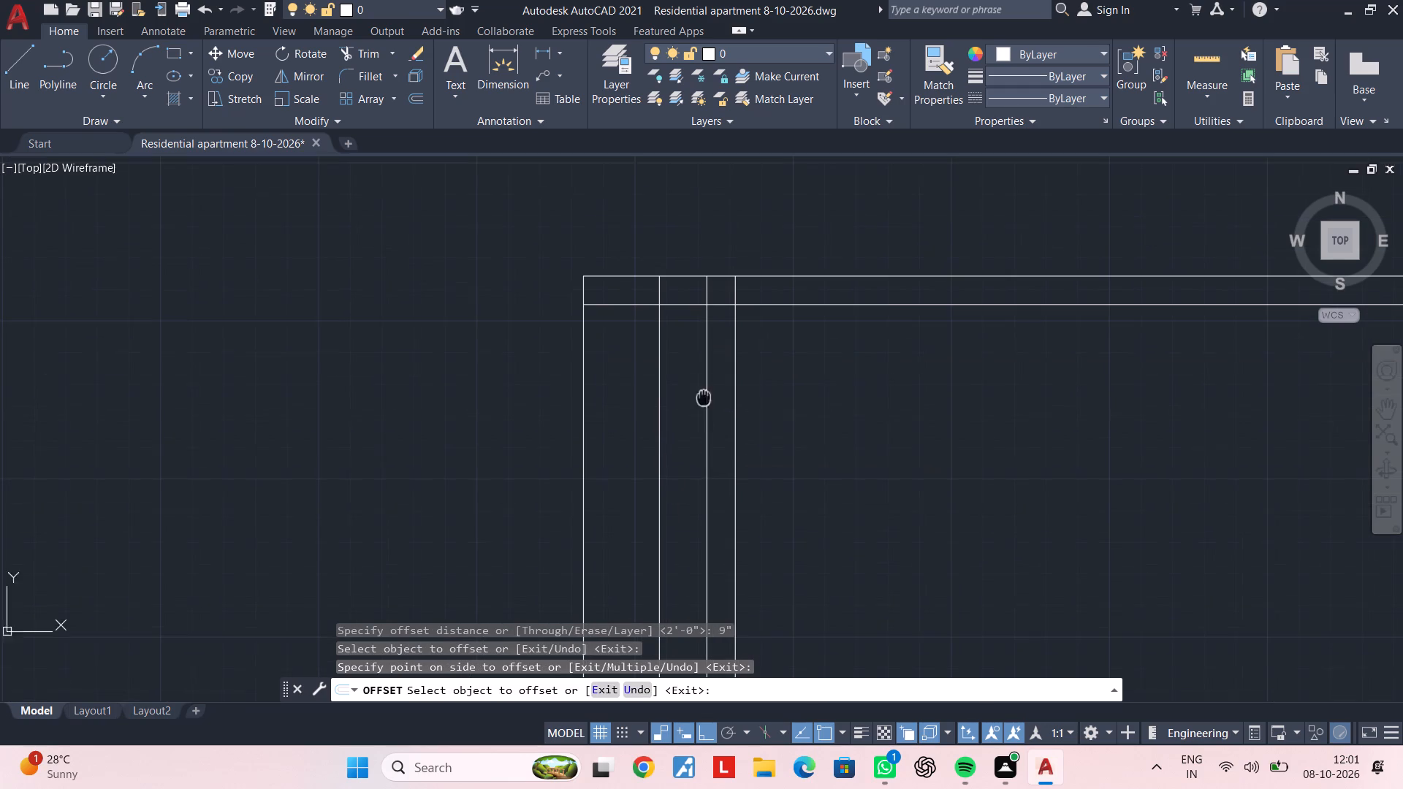
middle_click_drag(704, 396, 704, 394)
key("Escape")
key("Escape")
key("Escape")
key("Escape")
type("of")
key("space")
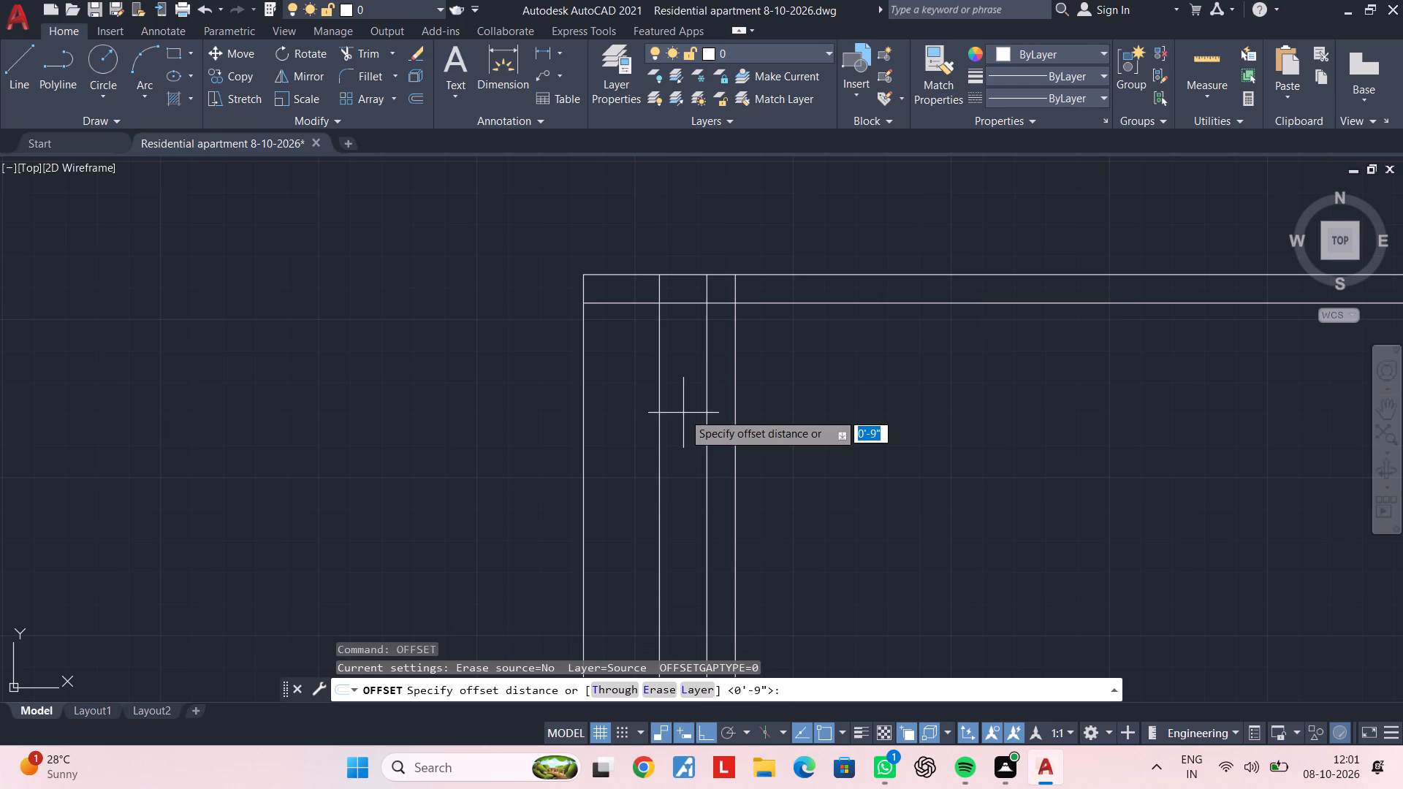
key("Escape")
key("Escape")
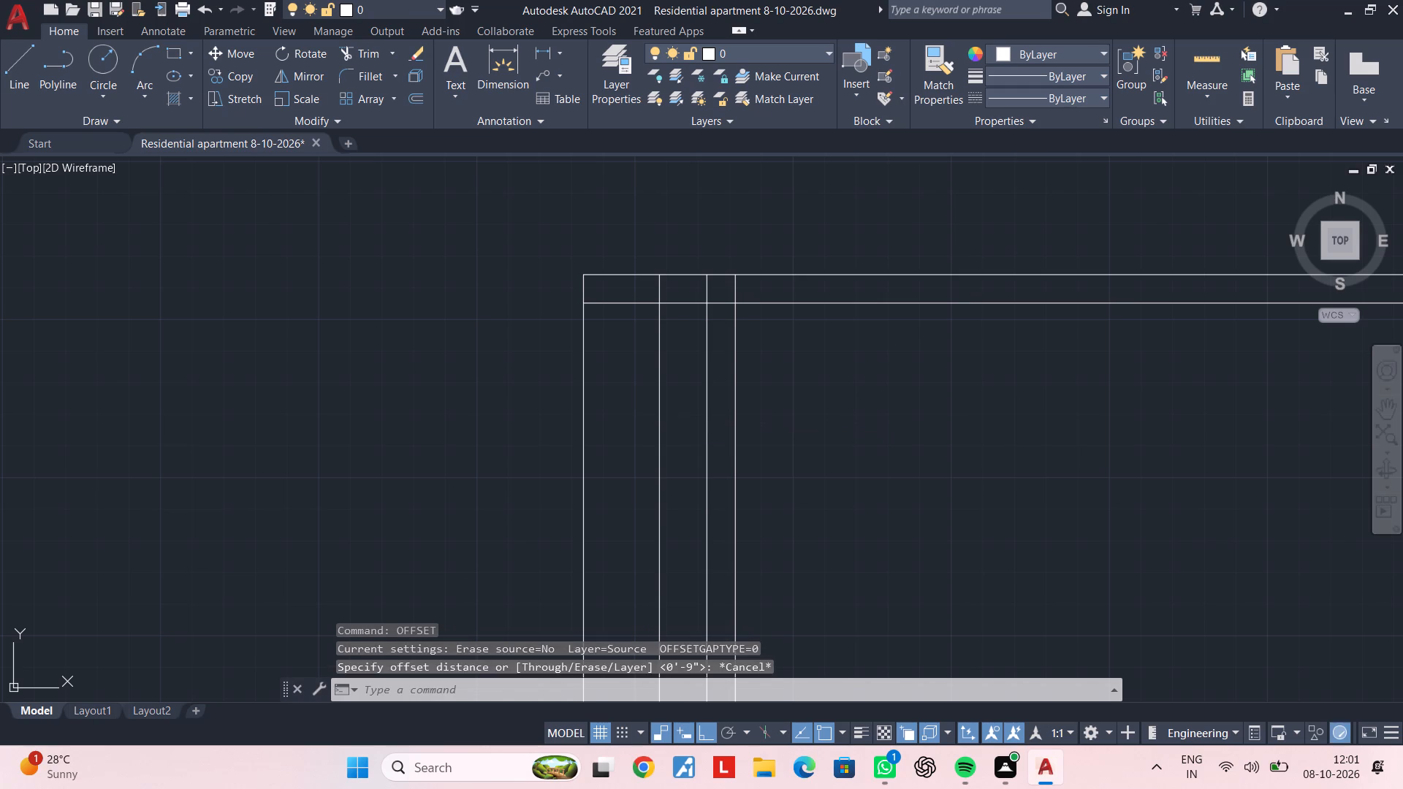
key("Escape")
Measure with a linear dimension from the outer left wall line to the 9" wall's vertical lines, without placing the dimension.
left_click(539, 53)
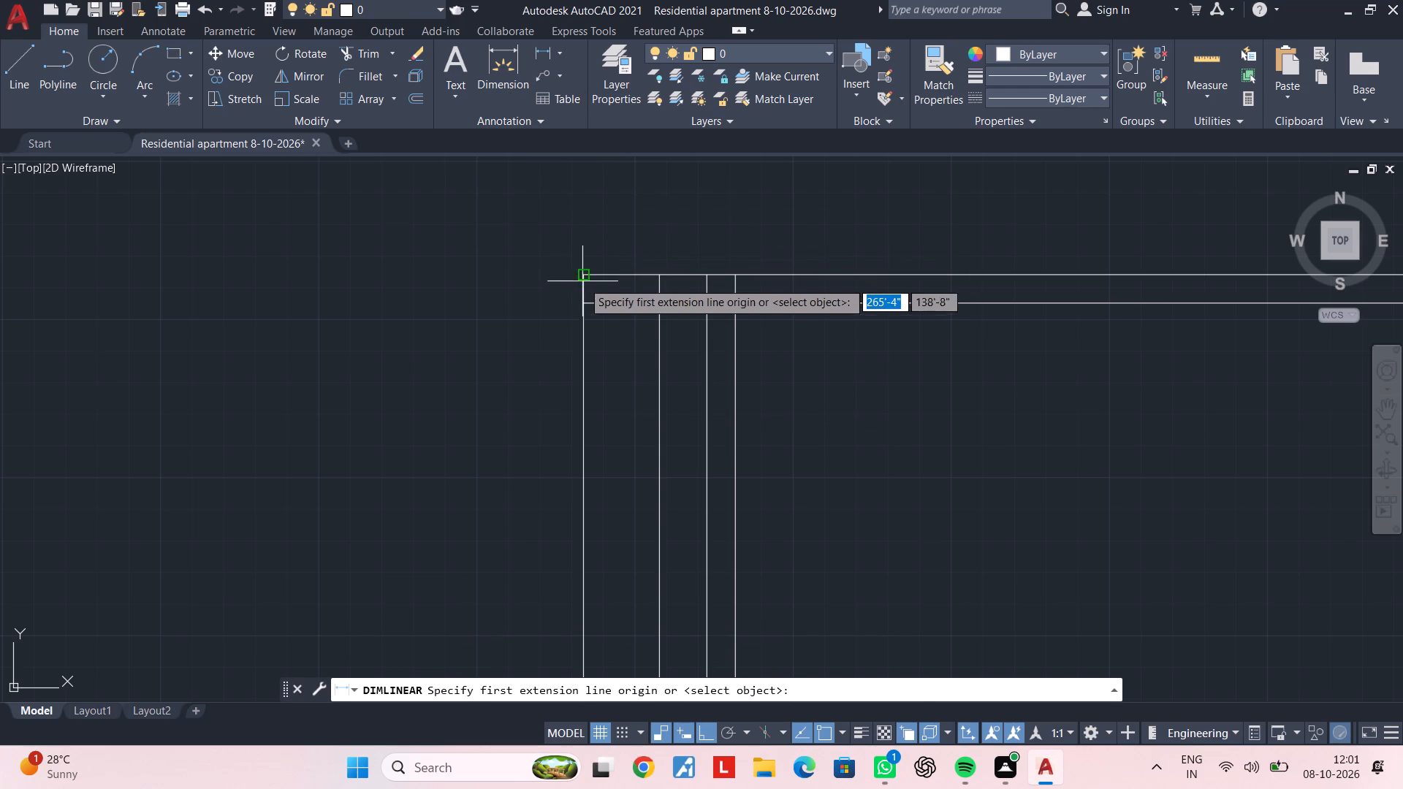
left_click(582, 304)
left_click(705, 303)
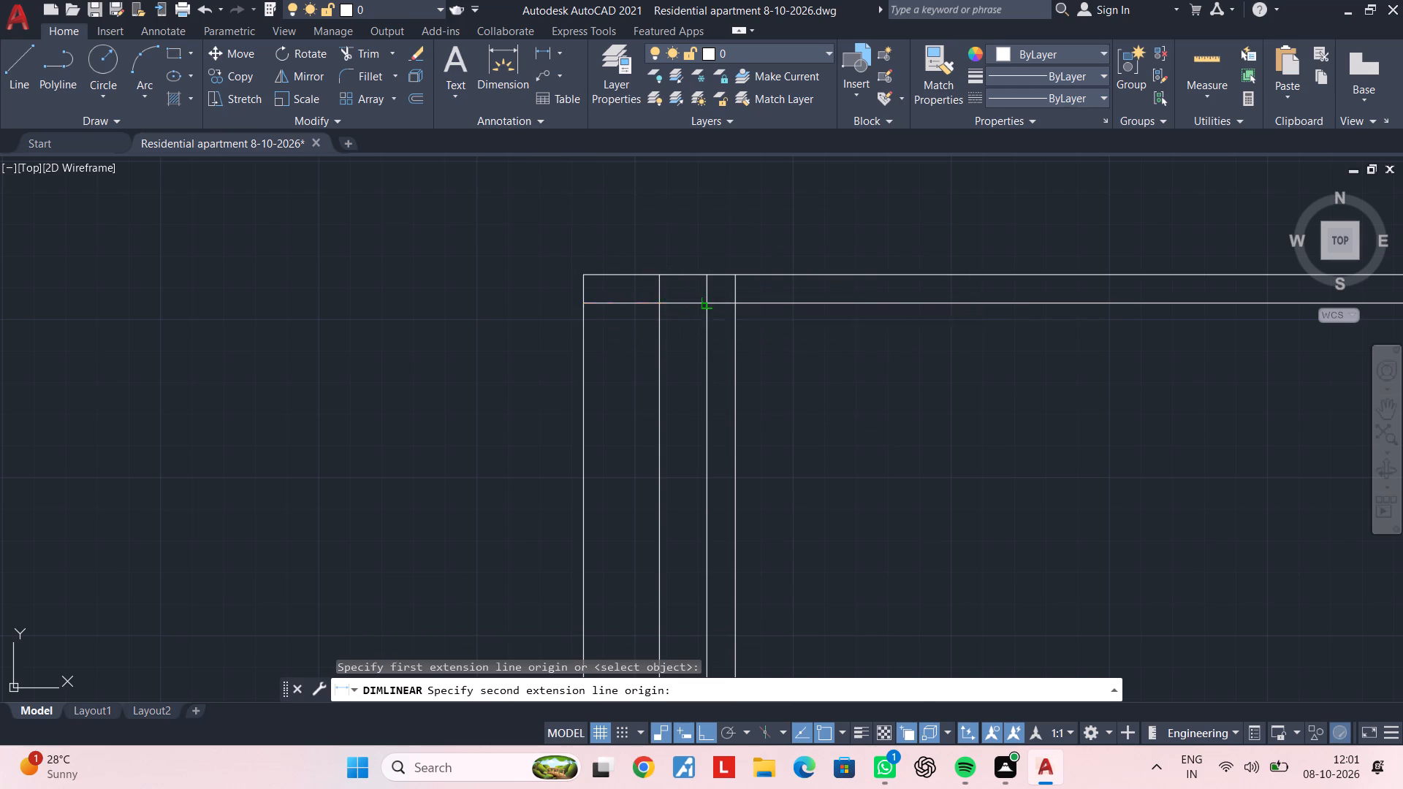
key("Escape")
key("space")
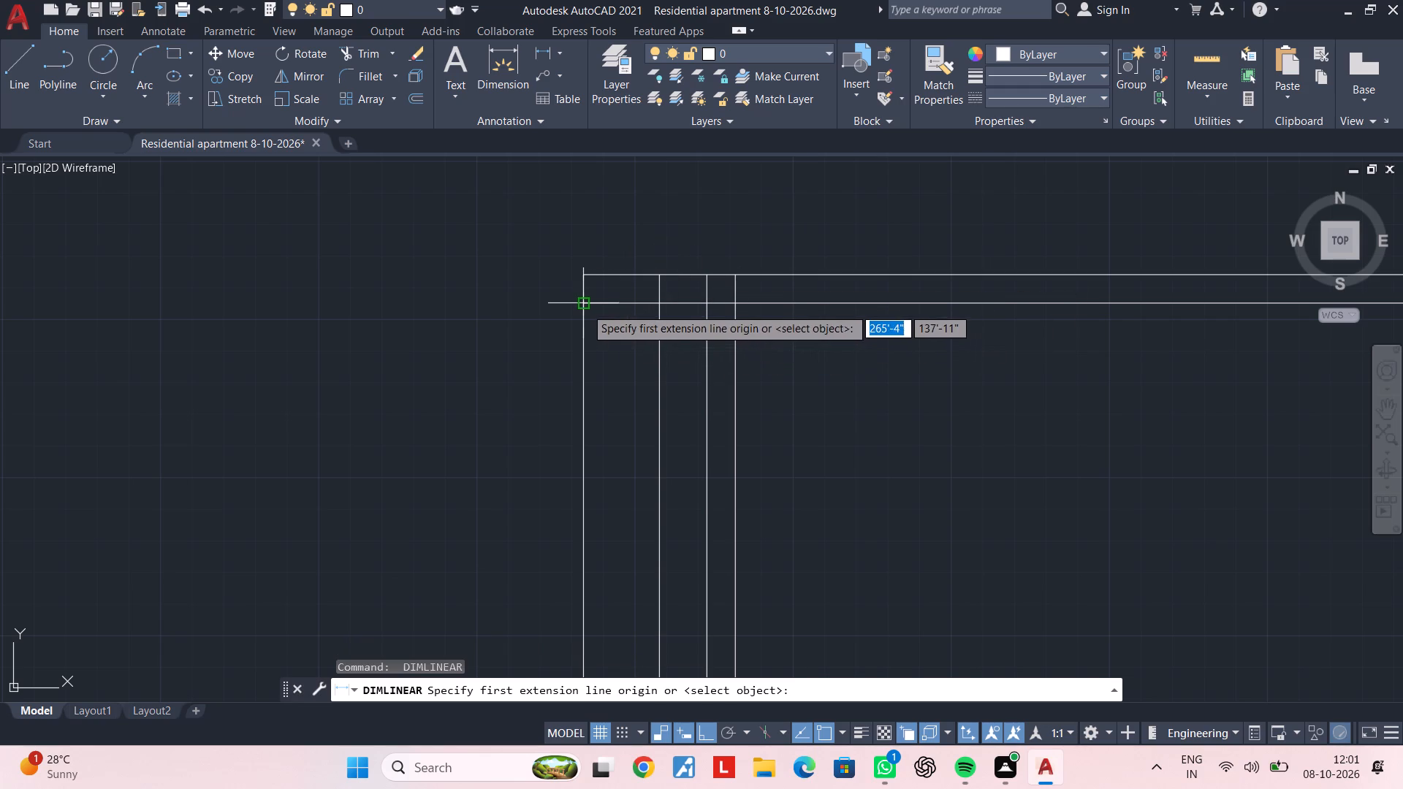
left_click(583, 306)
left_click(738, 303)
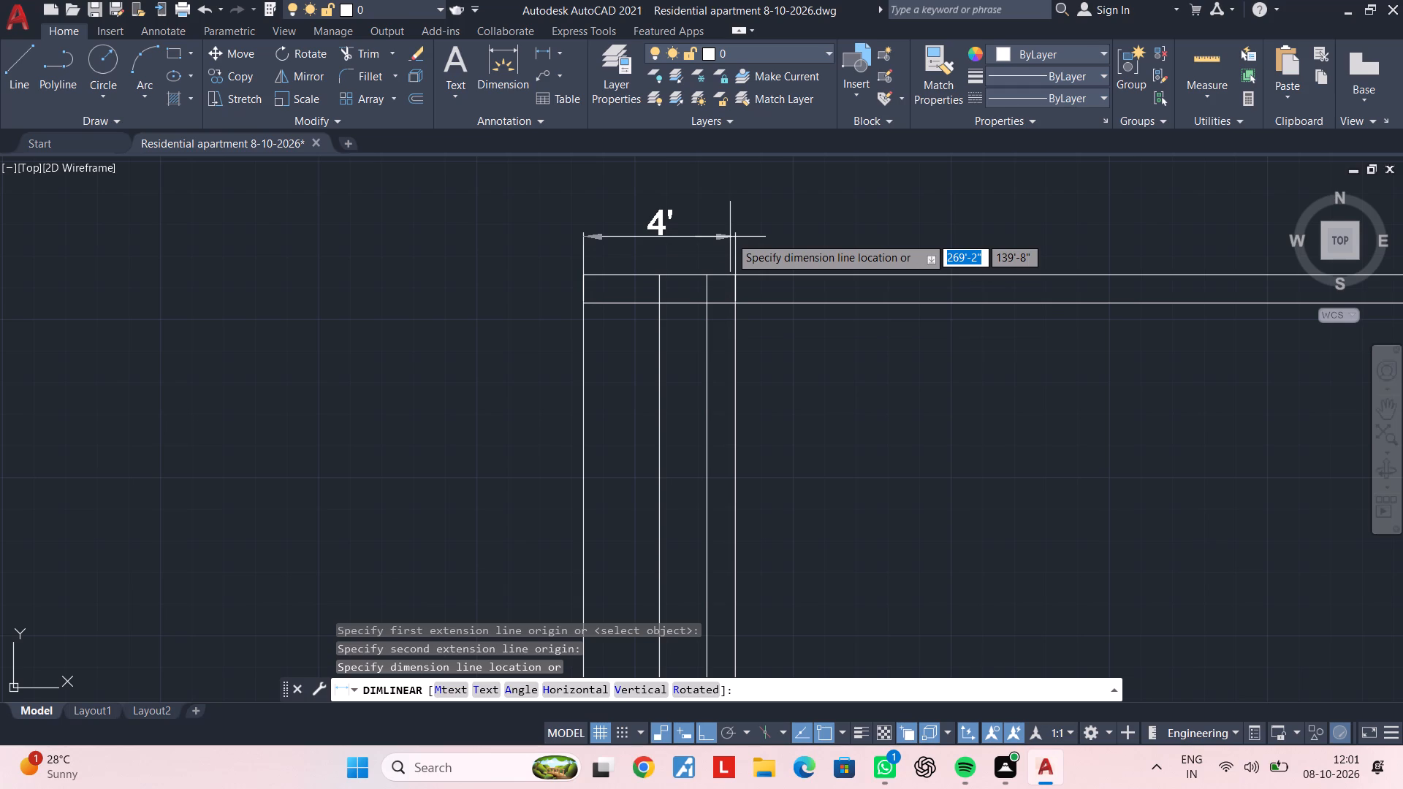
key("Escape")
key("Escape")
key("Escape")
key("Escape")
key("Escape")
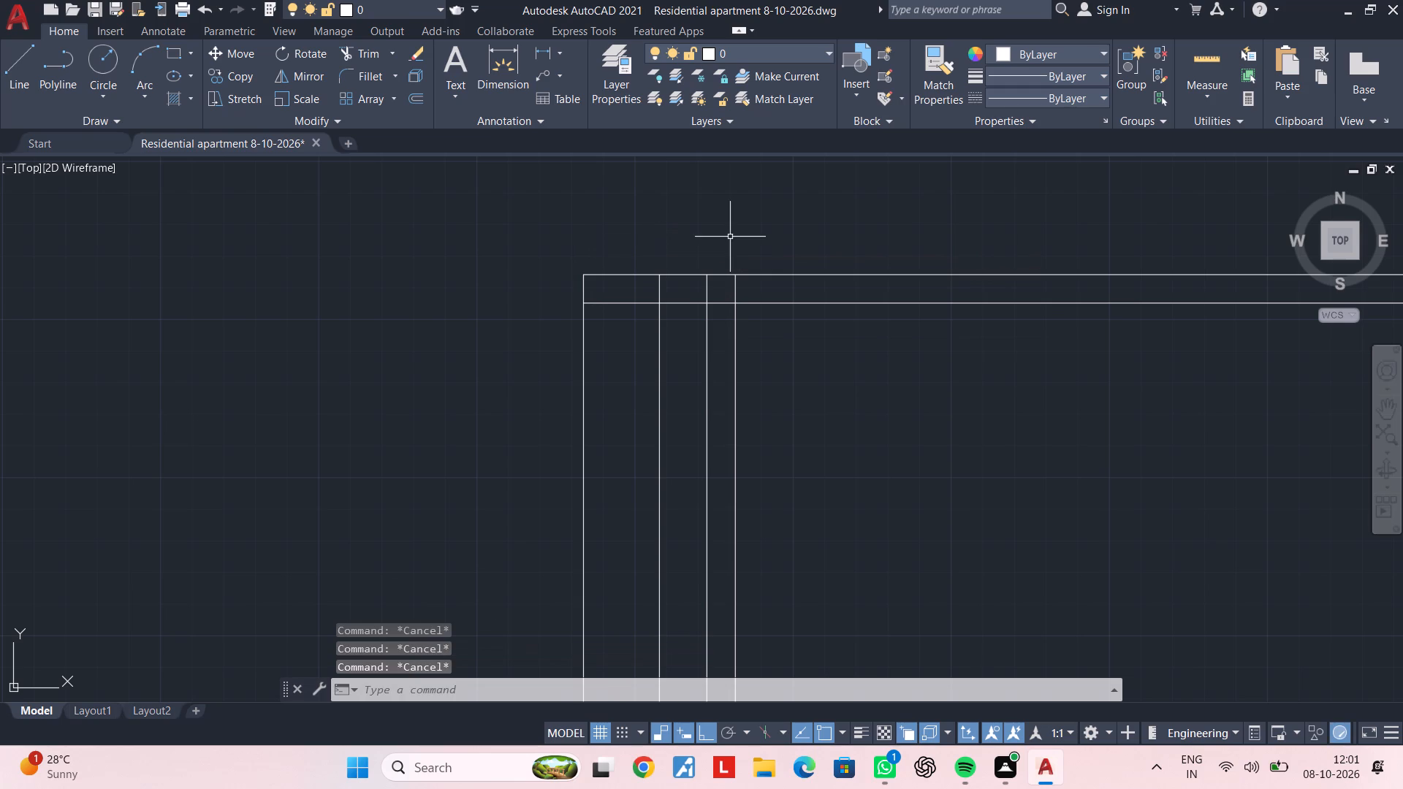
key("Escape")
key("Escape")
key("Escape")
key("Escape")
key("Escape")
key("Escape")
key("Escape")
key("Escape")
key("Escape")
Offset the top wall's lower horizontal line 5'4.5" downward.
middle_click_drag(798, 416, 773, 416)
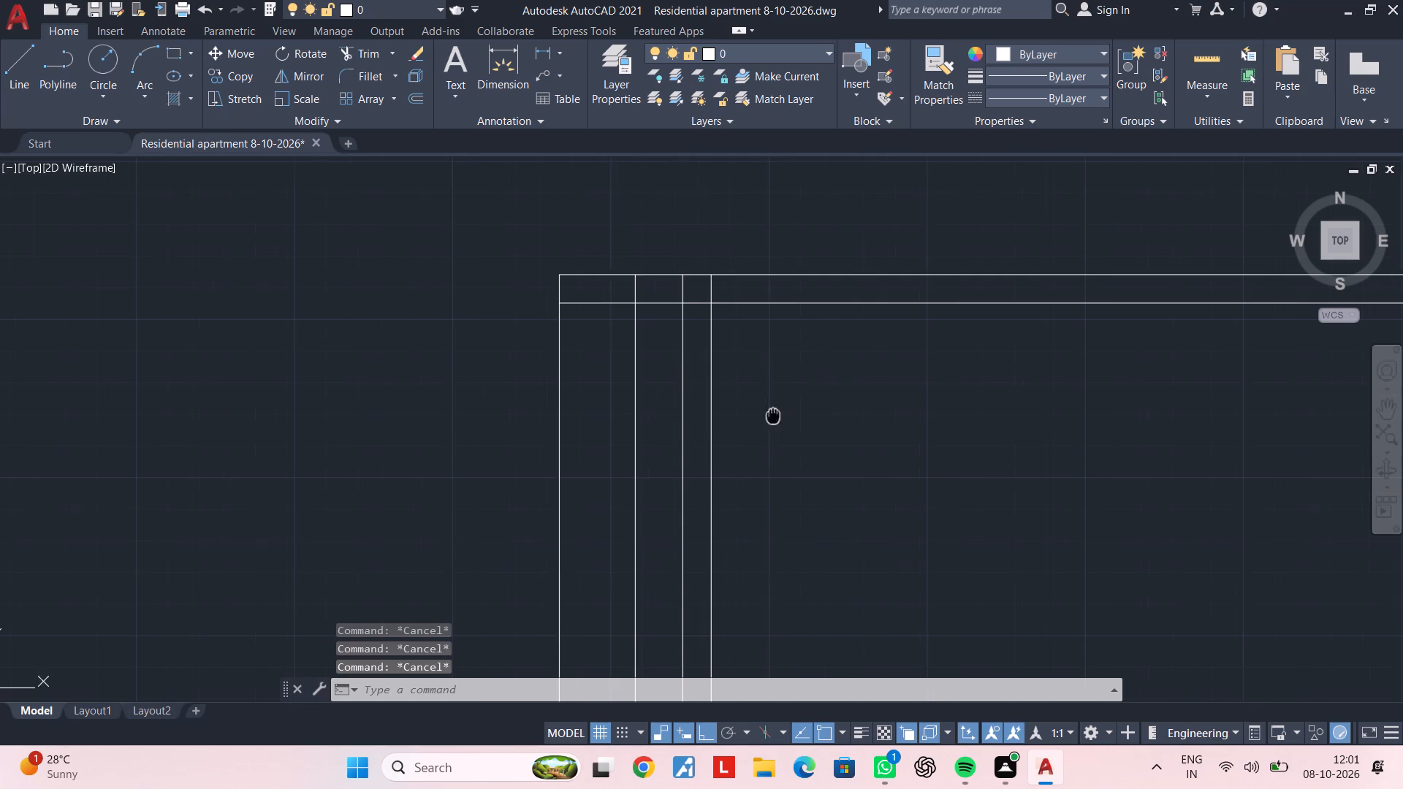
middle_click_drag(773, 416, 772, 416)
key("Escape")
key("Escape")
key("Escape")
key("Escape")
key("Escape")
key("Escape")
type("of")
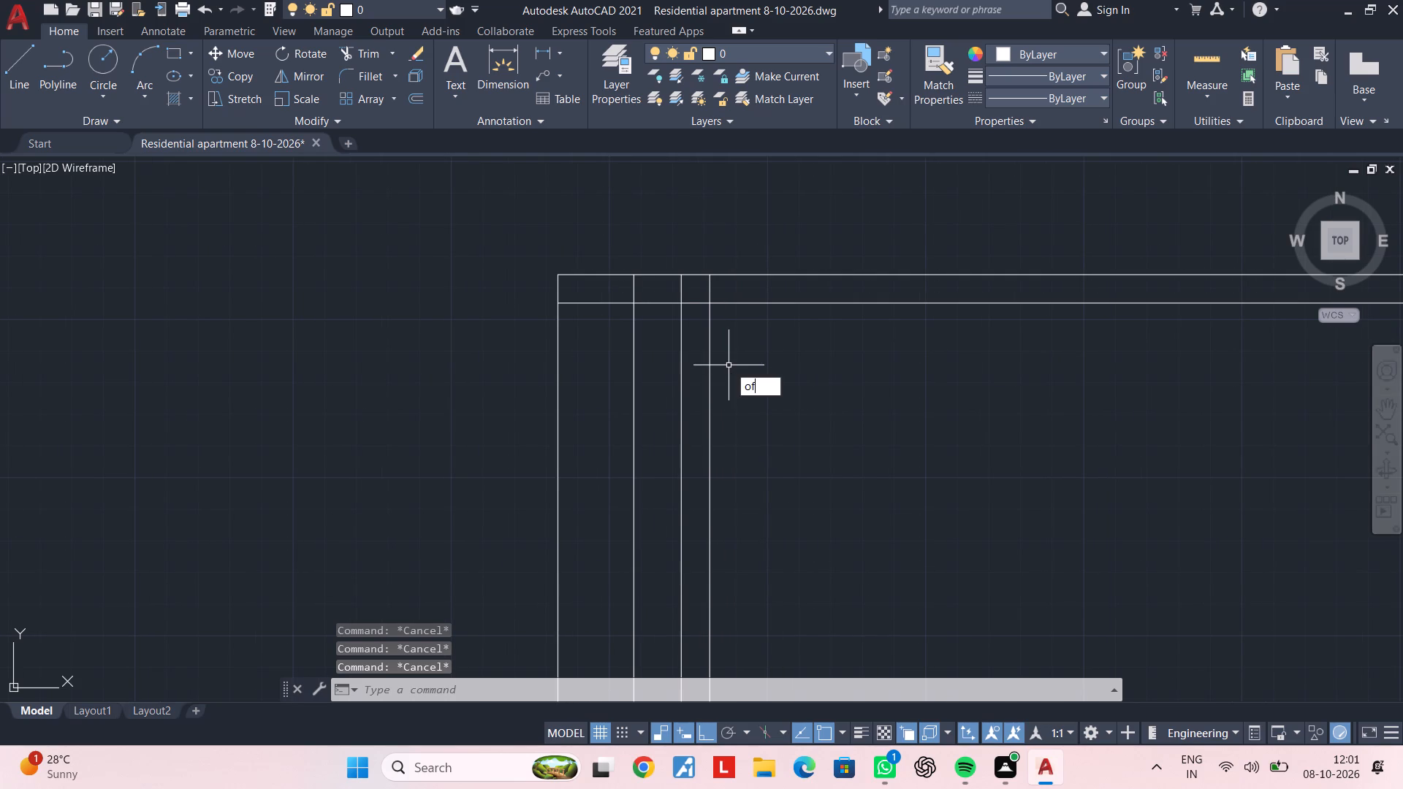
key("space")
type("5'4.5\"")
key("Return")
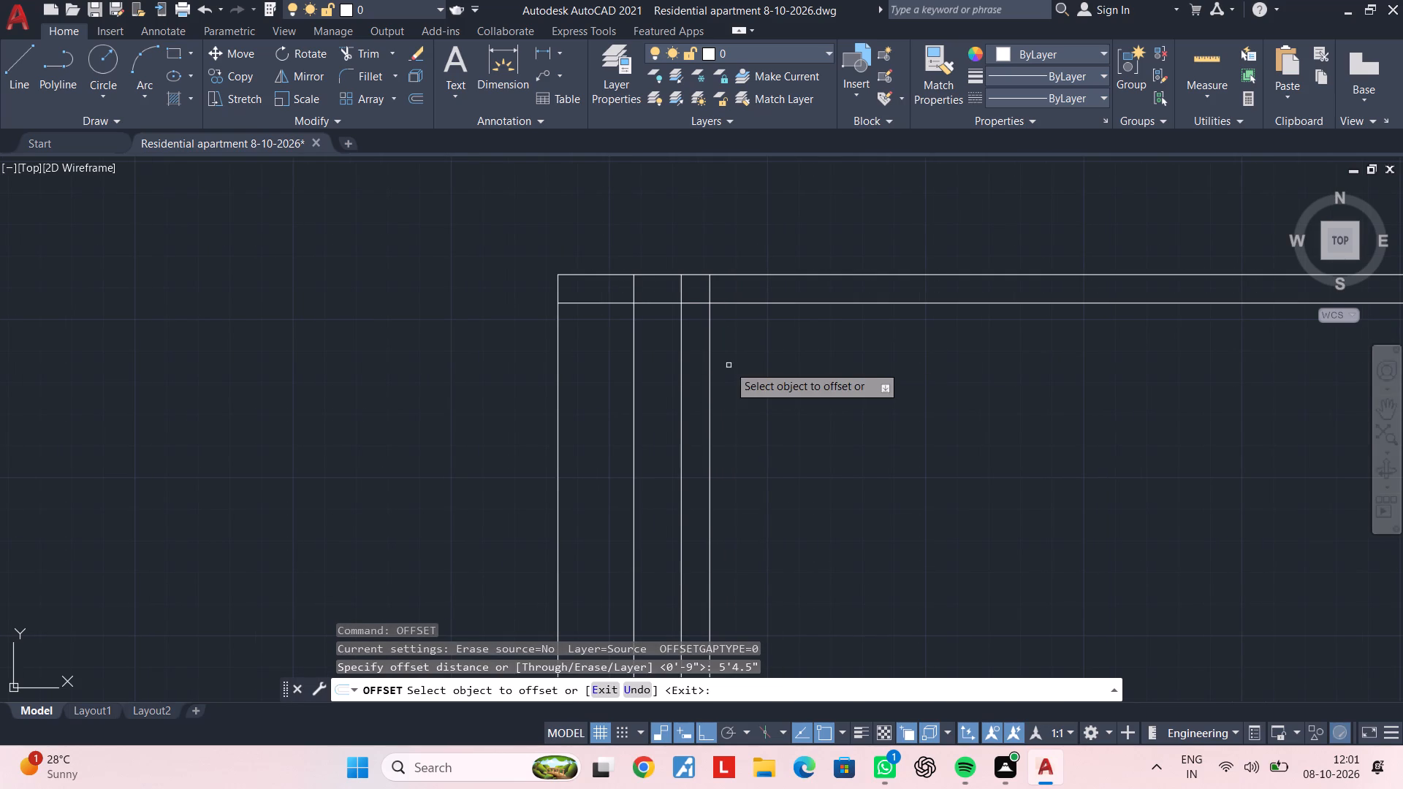
left_click(755, 300)
left_click(756, 418)
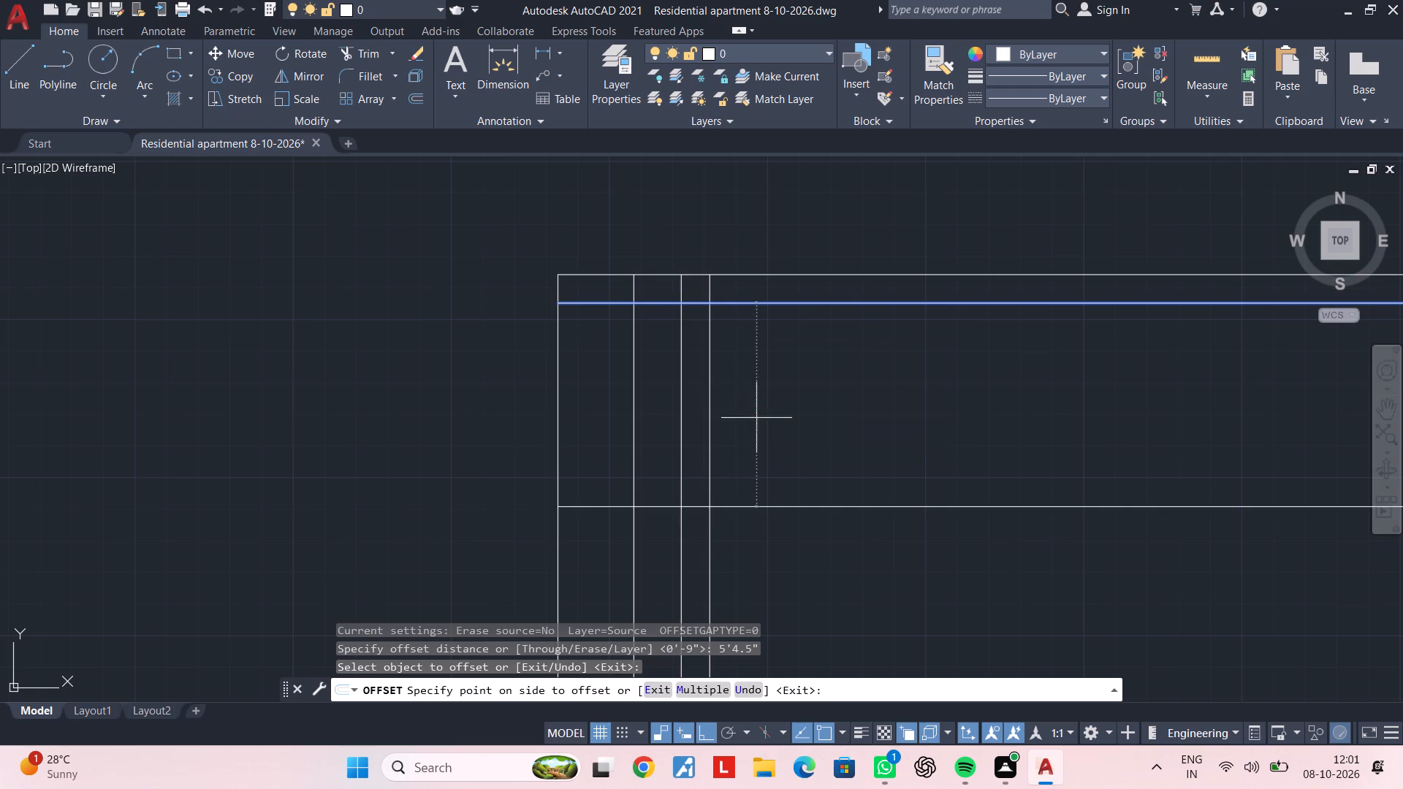
middle_click_drag(757, 422, 736, 362)
middle_click_drag(749, 399, 747, 378)
key("Escape")
key("Escape")
Trim away the 9" wall's left vertical line above the new horizontal line, including its piece inside the top wall.
key("t")
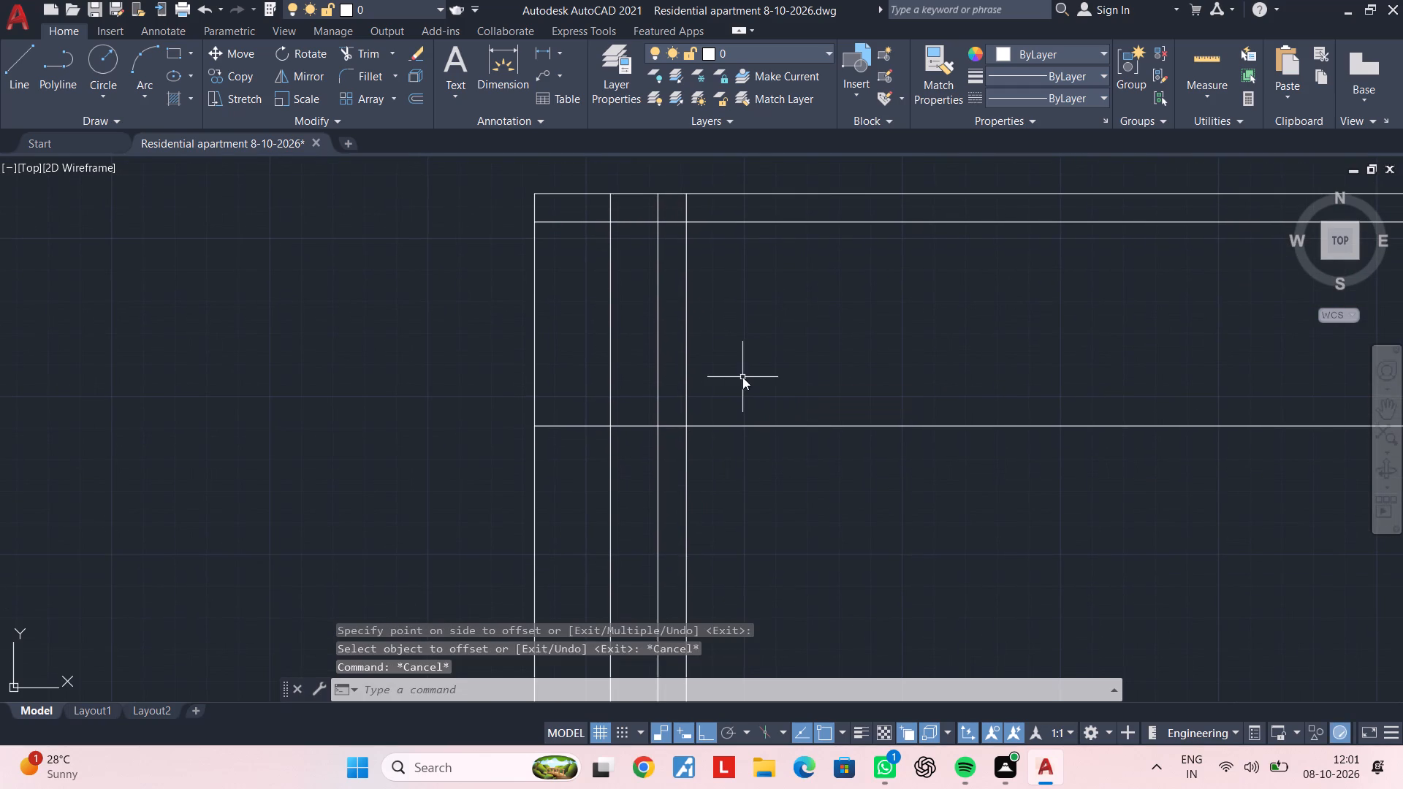
key("r")
key("space")
left_click(665, 372)
left_click(639, 378)
middle_click_drag(671, 315, 667, 372)
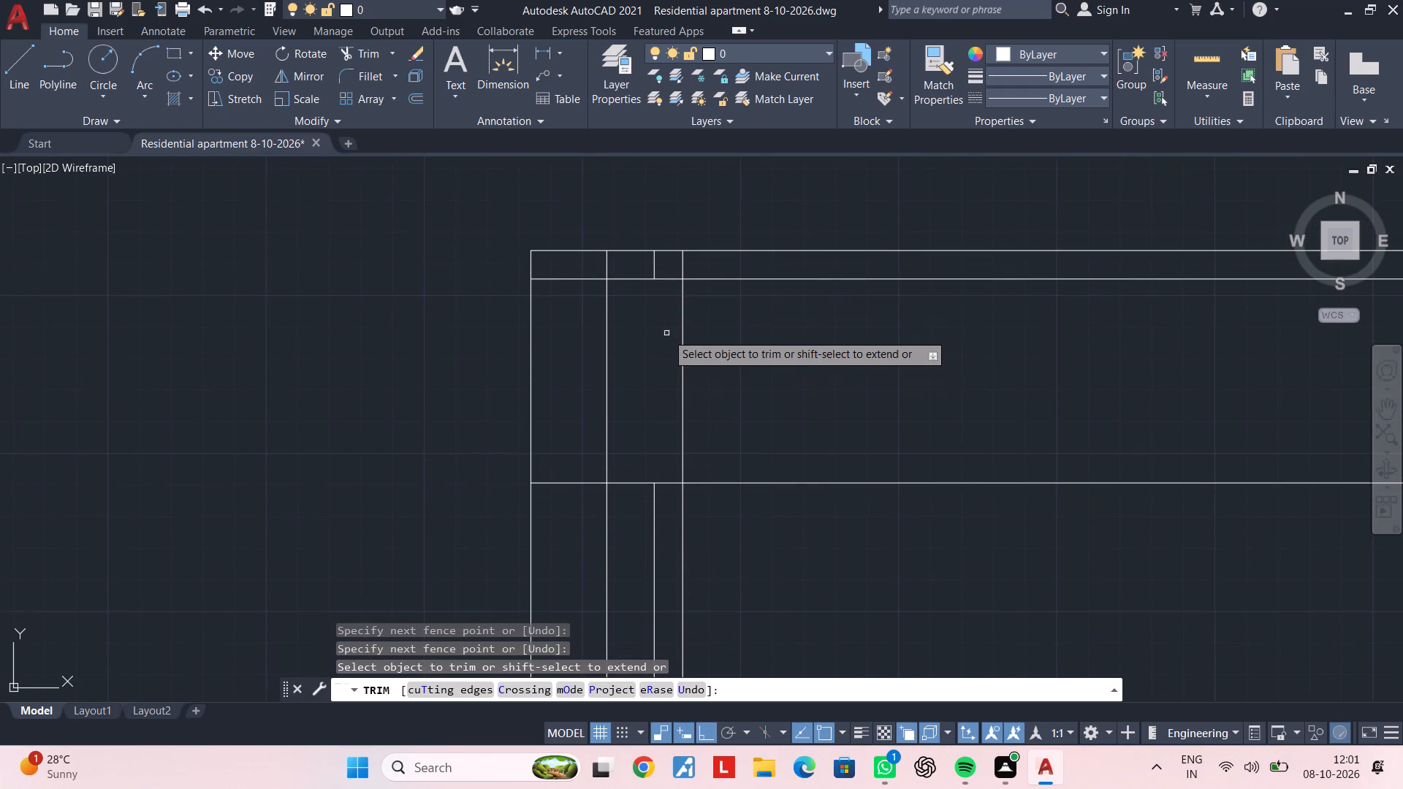
left_click(655, 264)
middle_click_drag(660, 405, 661, 329)
key("Escape")
key("Escape")
key("Escape")
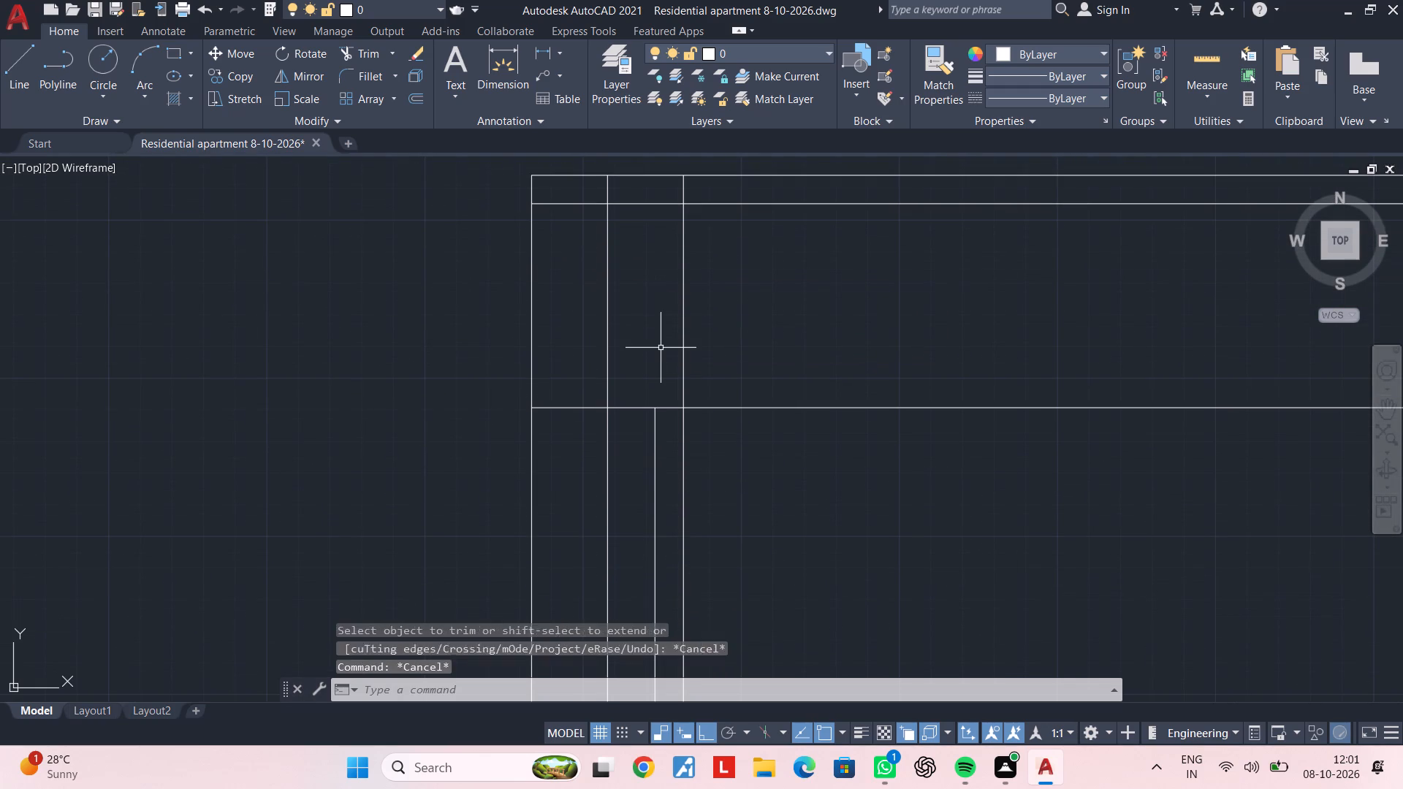
Offset the new horizontal cross line 4.5" downward to form the cross wall pair.
type("of 4.5\"")
key("Return")
left_click(626, 407)
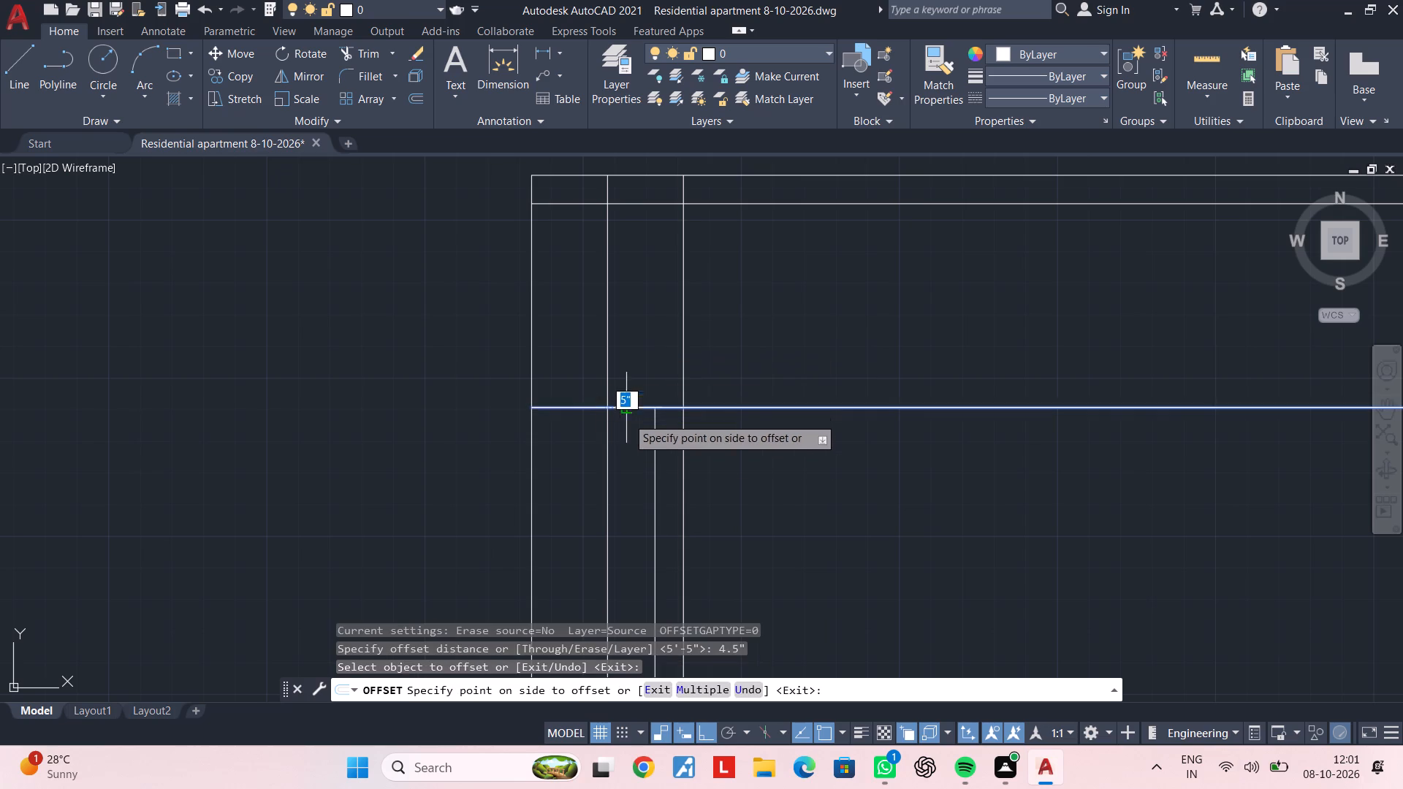
left_click(637, 447)
scroll(637, 447, "down", 1)
middle_click_drag(637, 447, 639, 412)
key("space")
Offset the cross wall's lower line 3'3" downward.
key("space")
type("3'3\"")
key("Return")
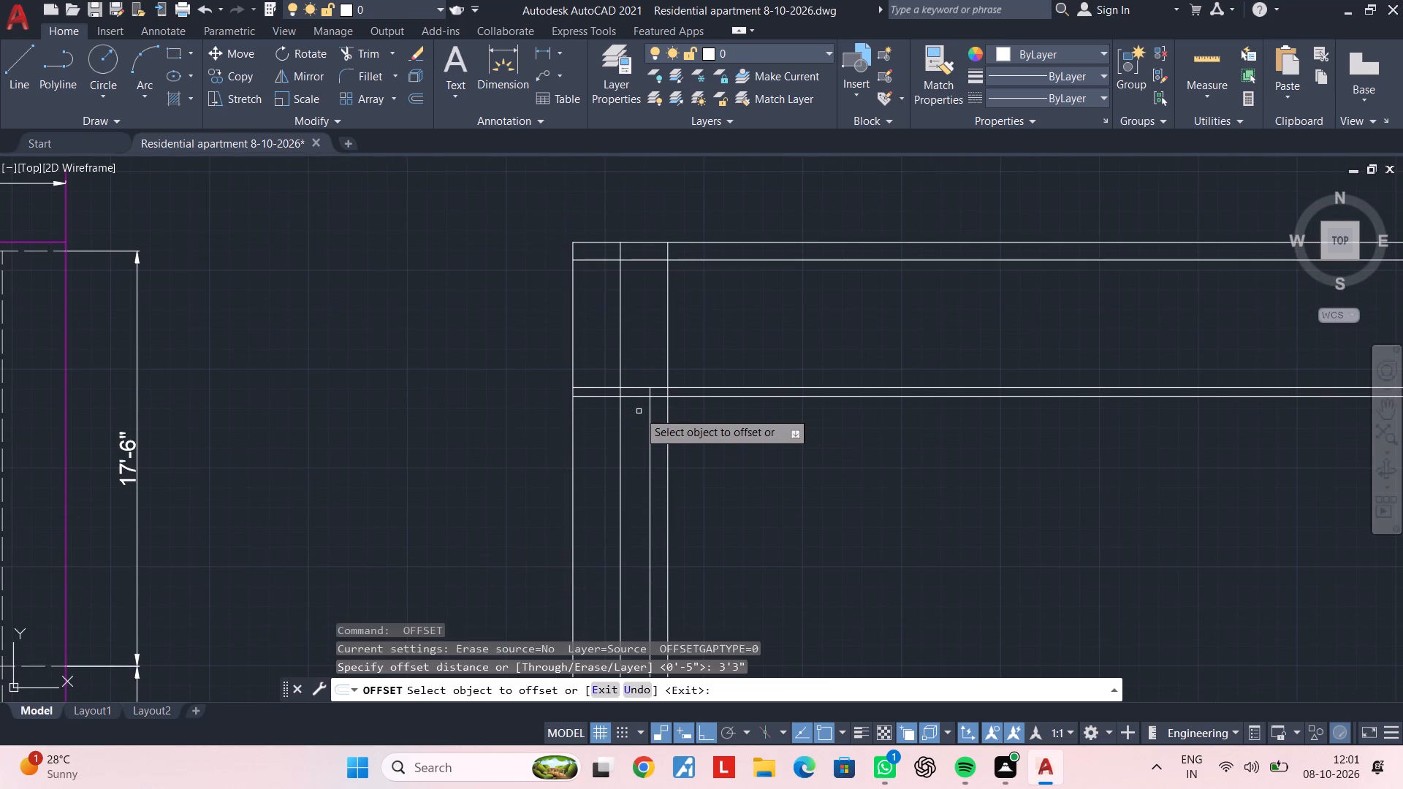
left_click(632, 398)
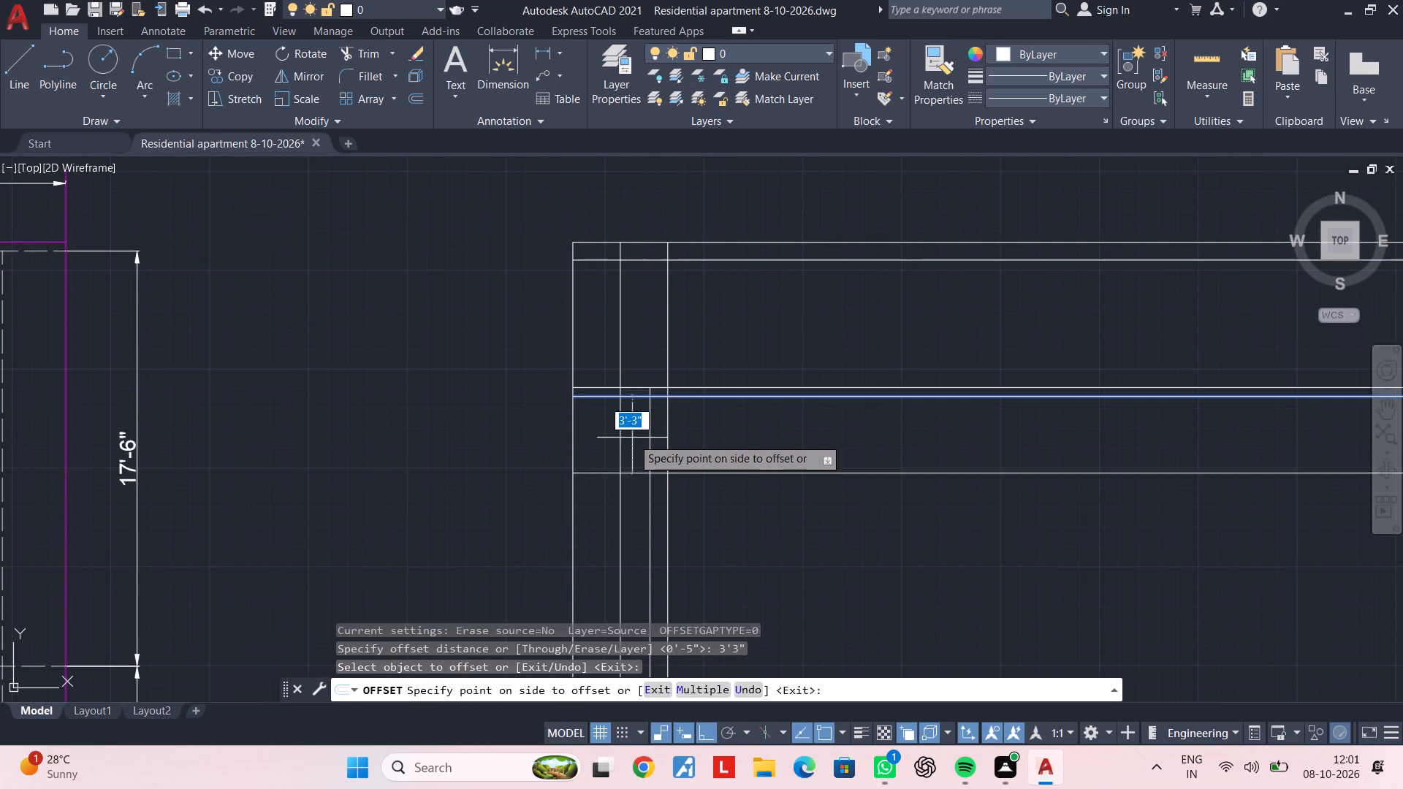
left_click(631, 444)
middle_click_drag(631, 452, 633, 403)
key("Escape")
key("Escape")
Trim the three horizontal cross lines where they extend inward past the 9" wall's right vertical line.
type("tr")
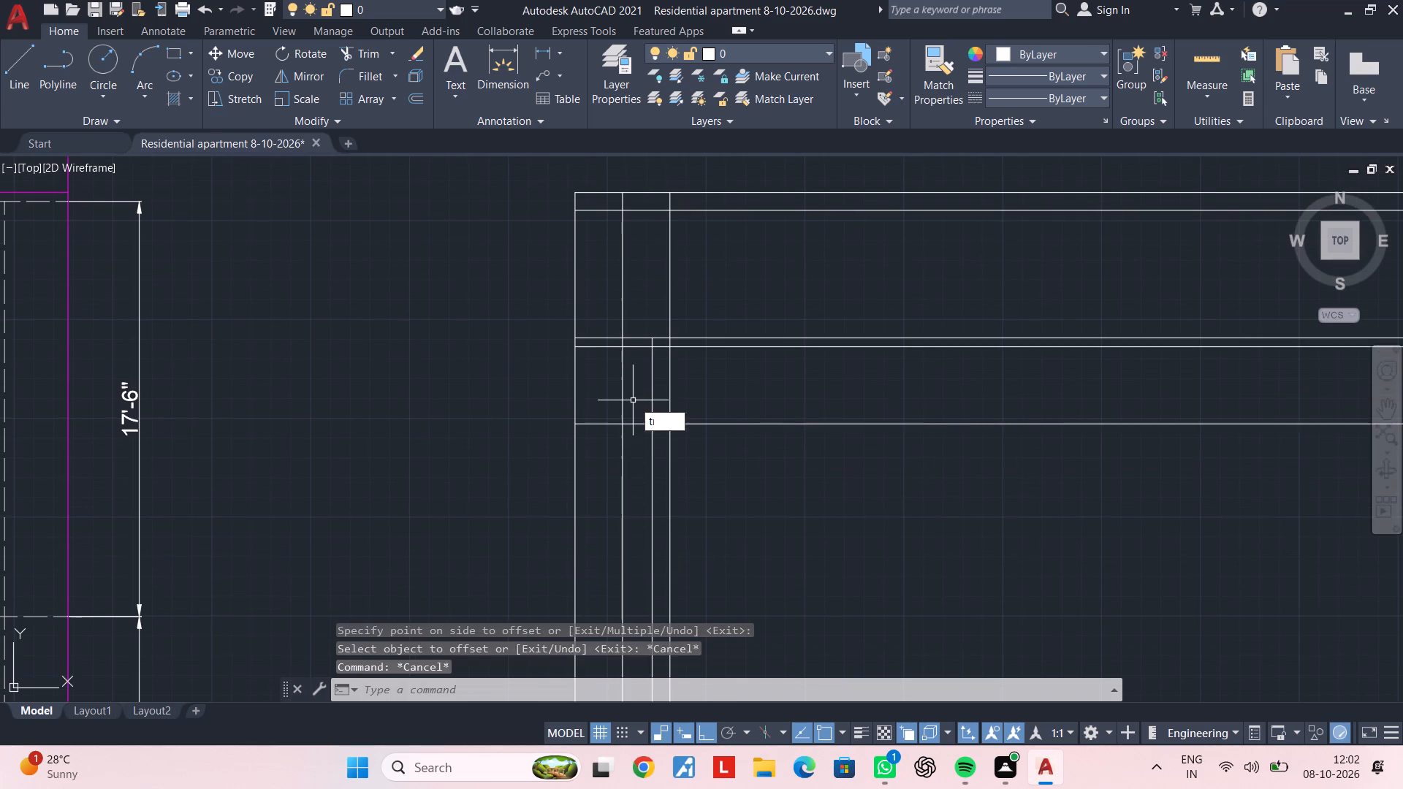
key("space")
left_click(750, 471)
left_click(739, 302)
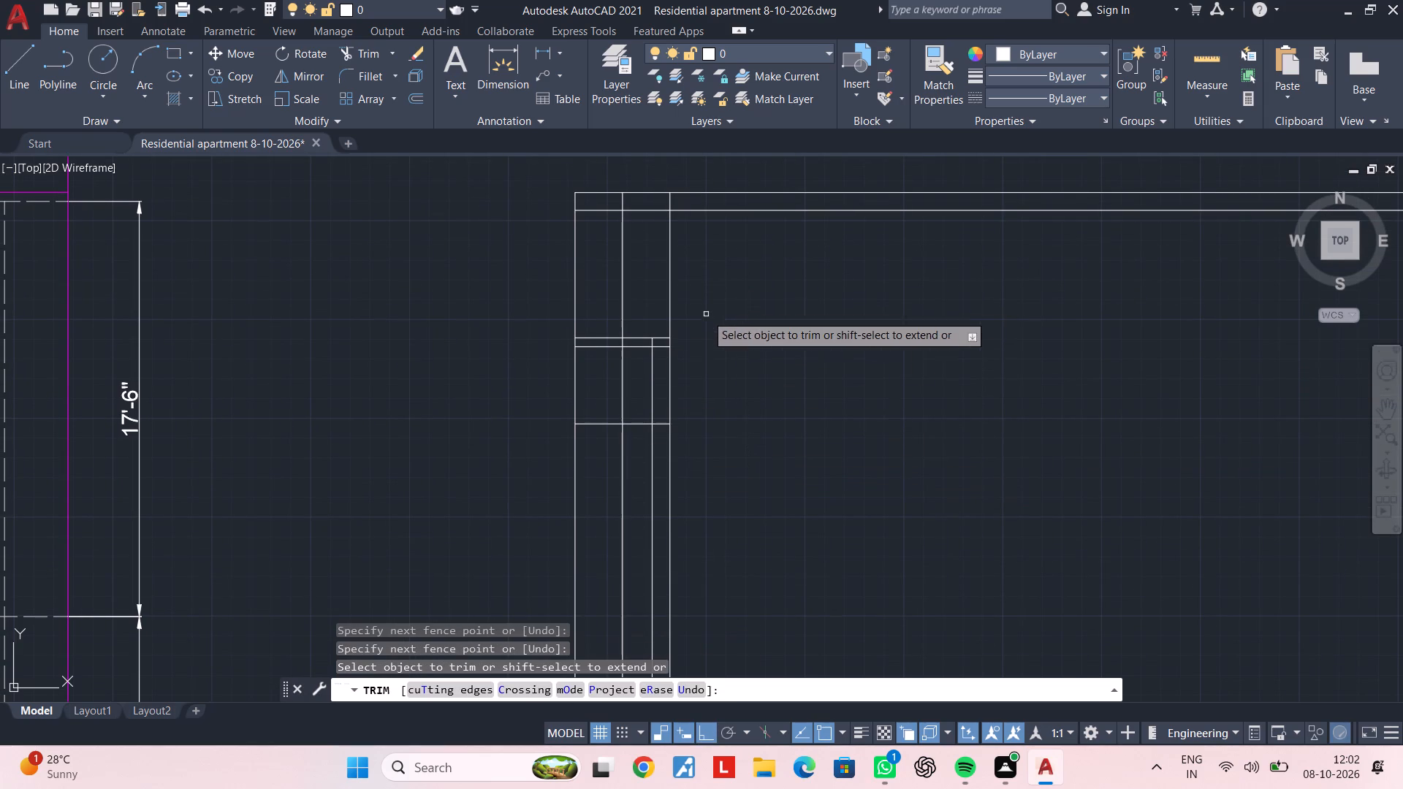
Trim the 9" wall's left vertical line between the cross wall's upper line and the lowest horizontal line.
left_click(653, 378)
scroll(650, 343, "up", 2)
left_click(650, 343)
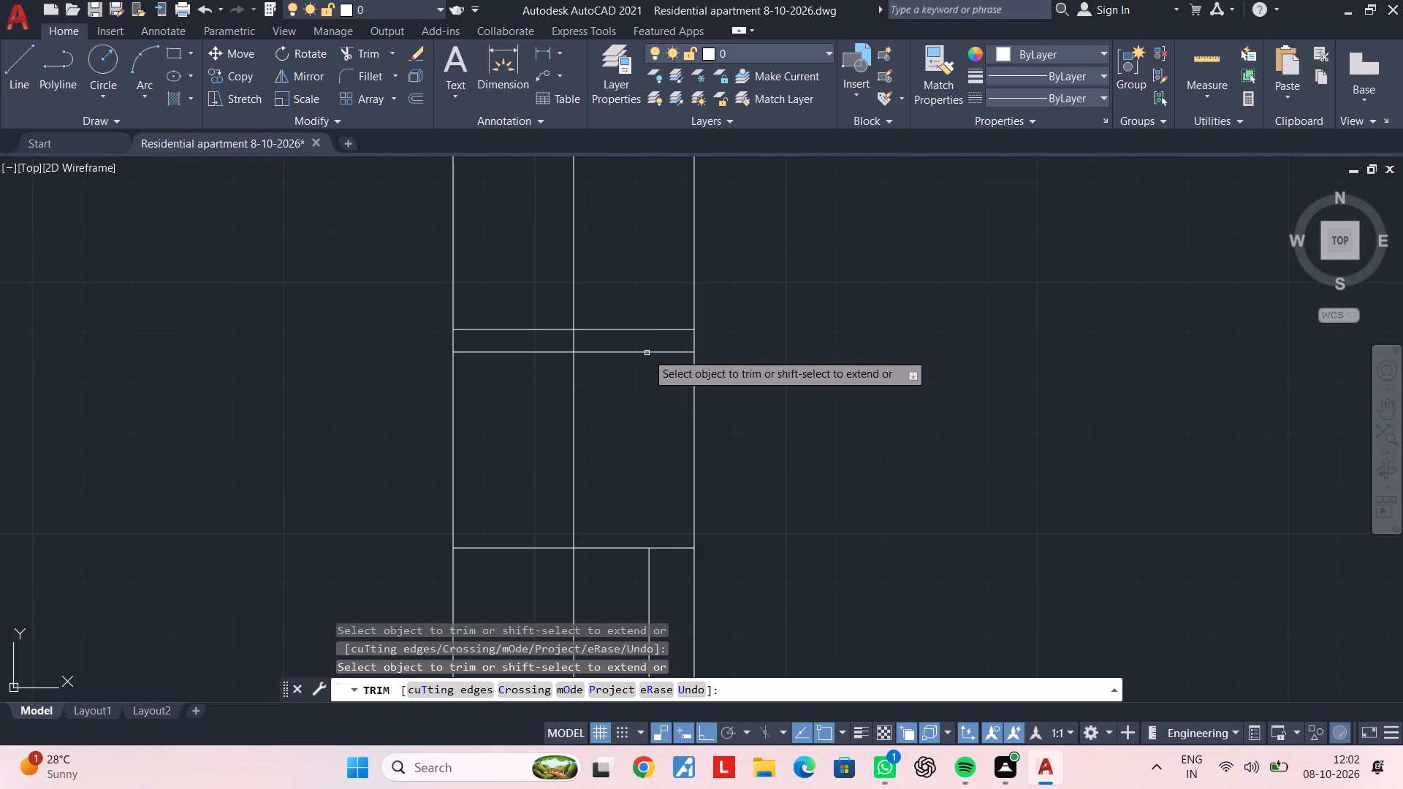
scroll(647, 362, "down", 1)
middle_click_drag(650, 388, 653, 460)
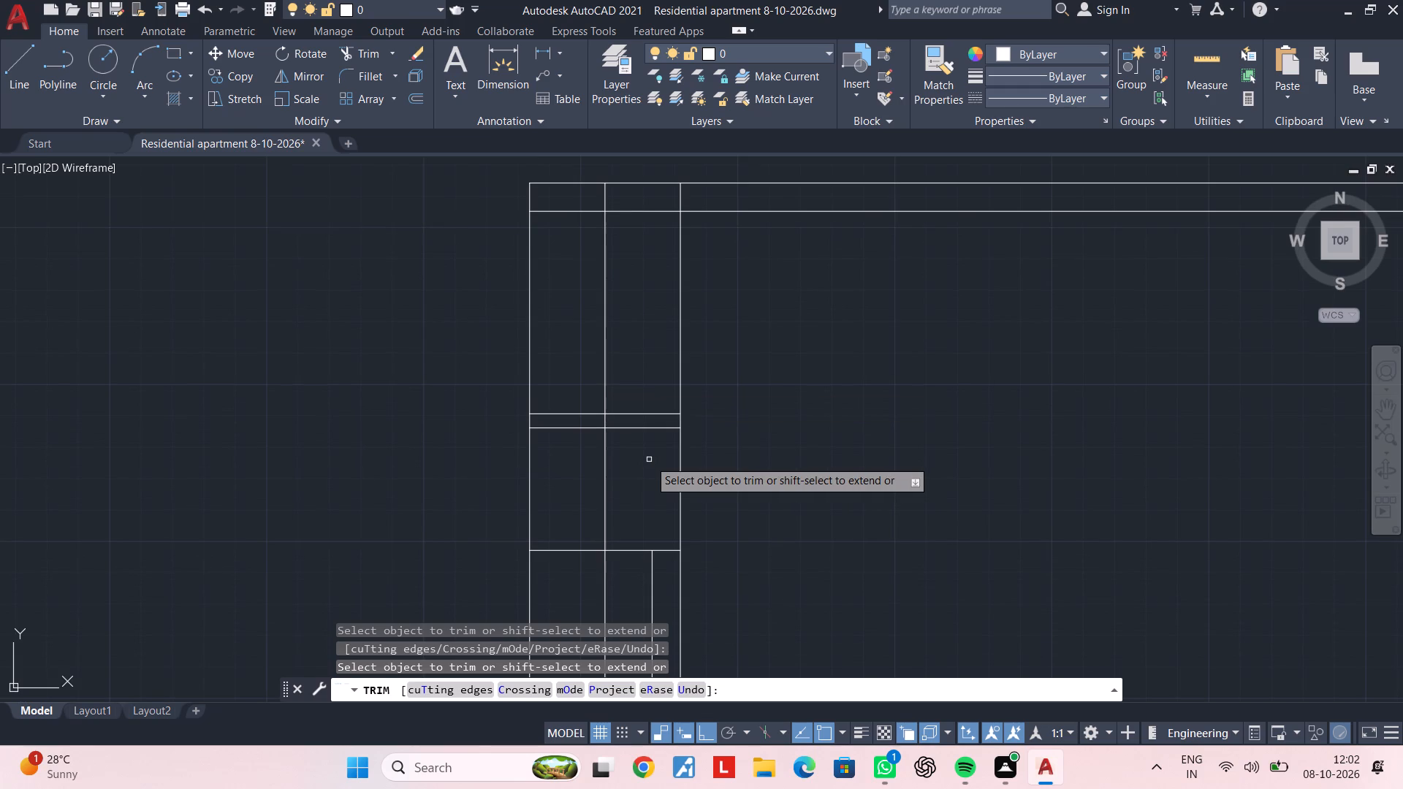
middle_click_drag(647, 460, 650, 517)
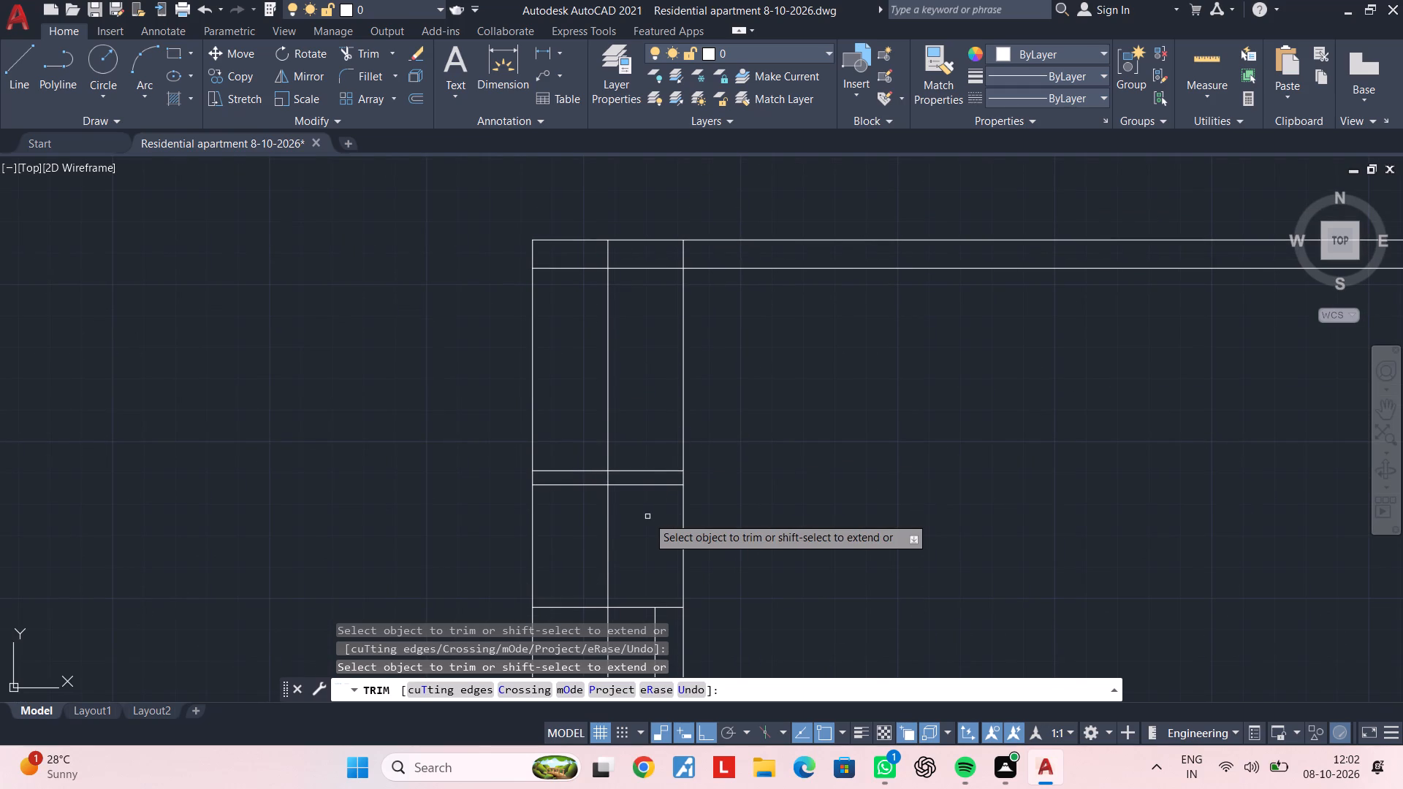
middle_click_drag(647, 517, 654, 551)
key("Escape")
key("Escape")
key("Escape")
key("Escape")
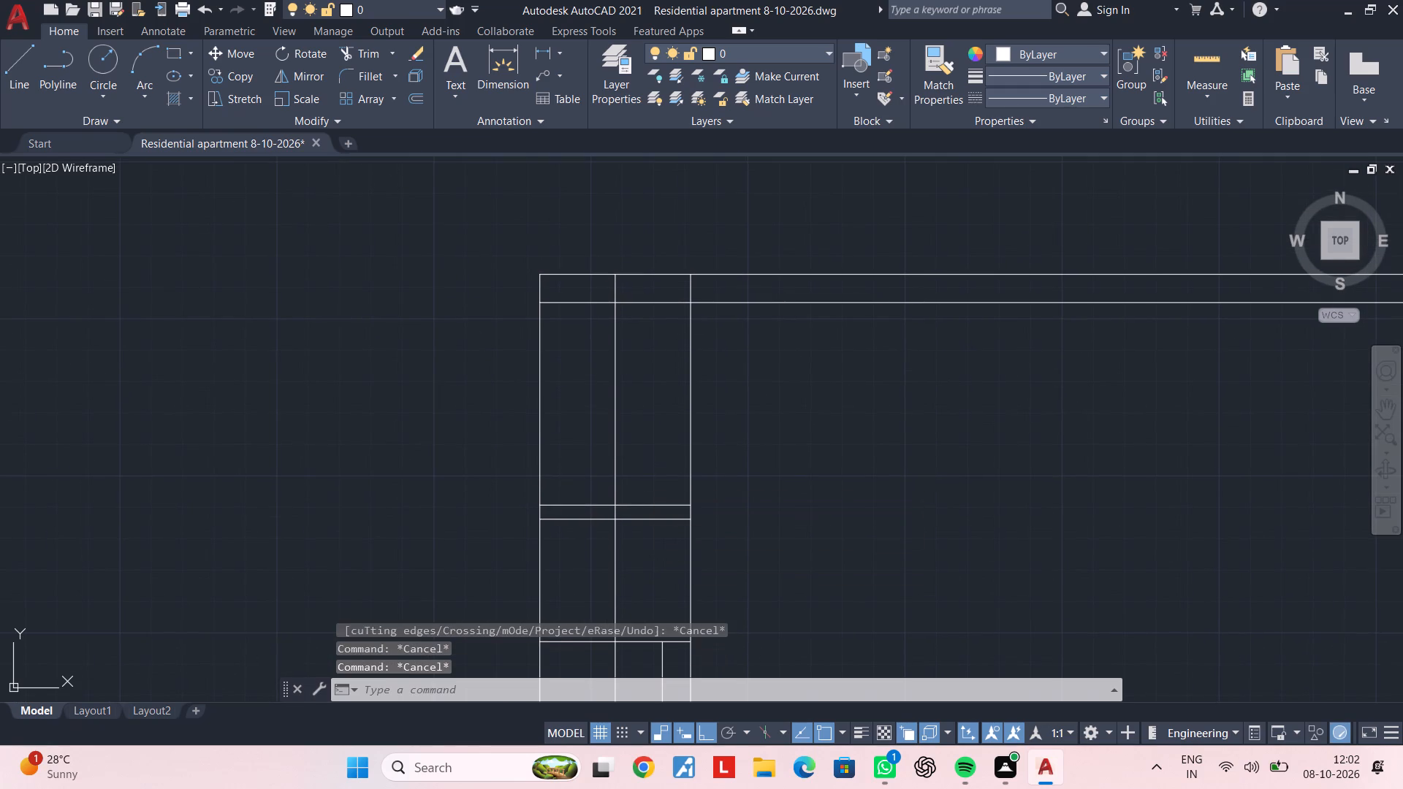
Offset the middle vertical line between the outer wall line and the 9" wall's right line 4.5" to the left.
type("of")
key("space")
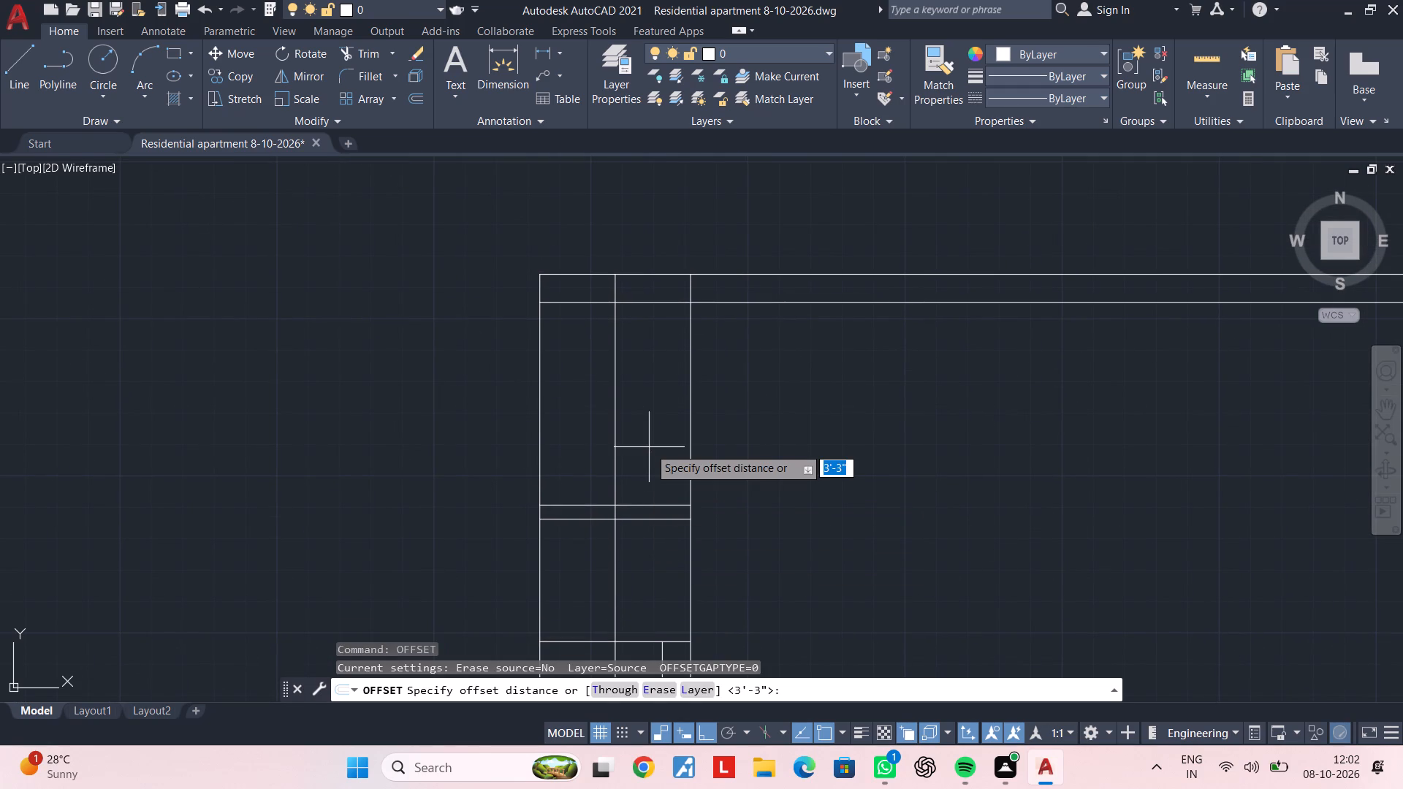
type("4.5\"")
key("Return")
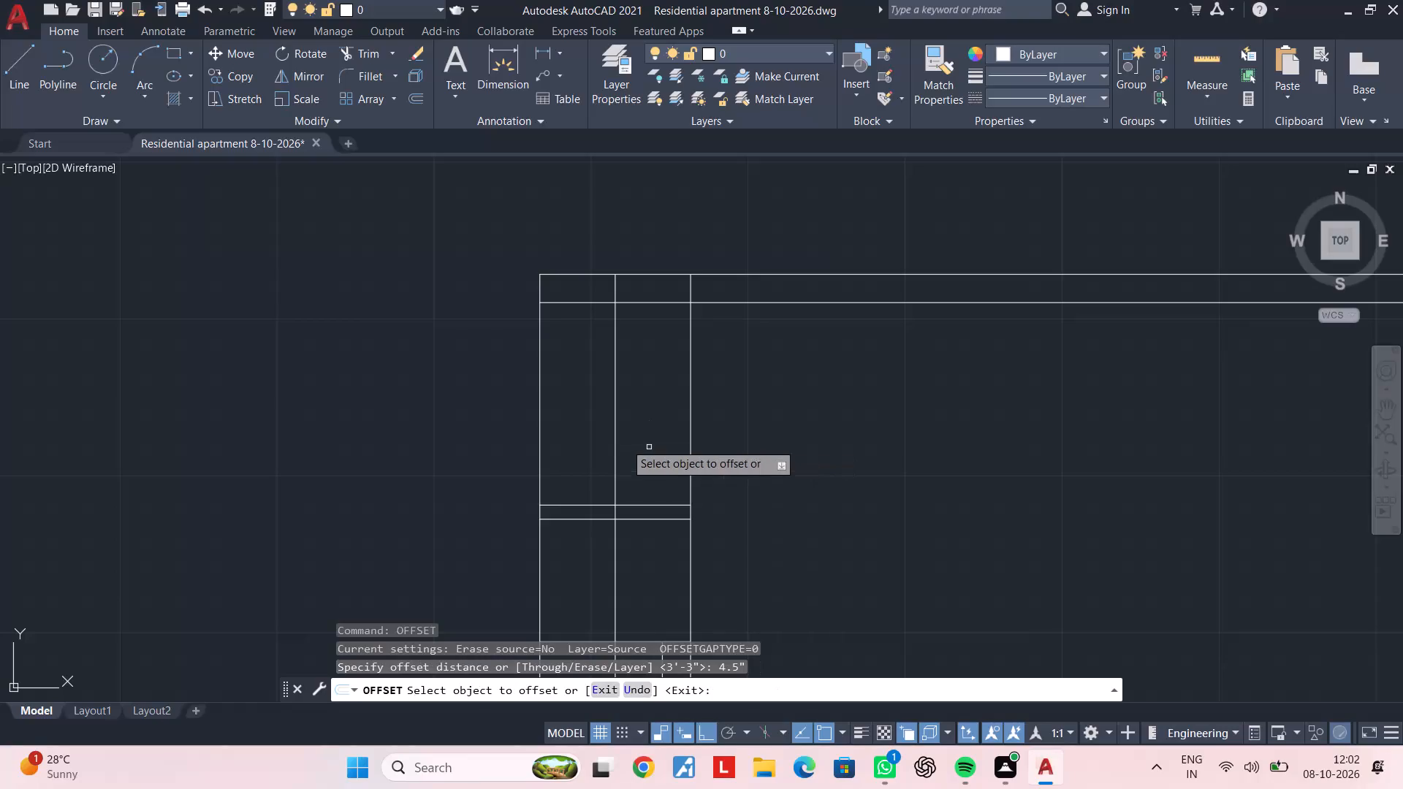
left_click(615, 390)
left_click(590, 393)
key("Escape")
key("Escape")
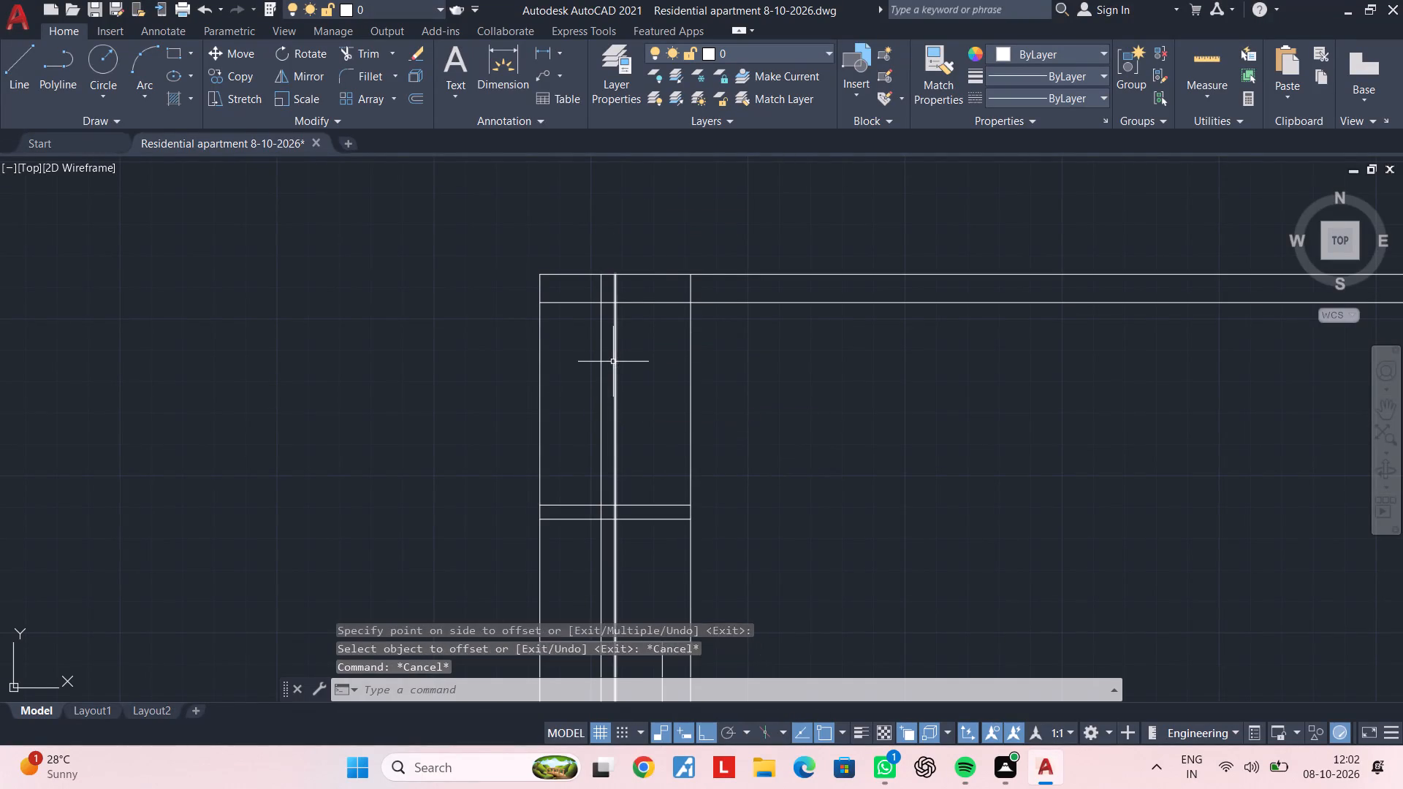
key("Escape")
Trim the 4.5" vertical wall's right line inside the top wall and the top wall's inner line between the wall pair.
key("t")
type("r")
key("space")
left_click(615, 287)
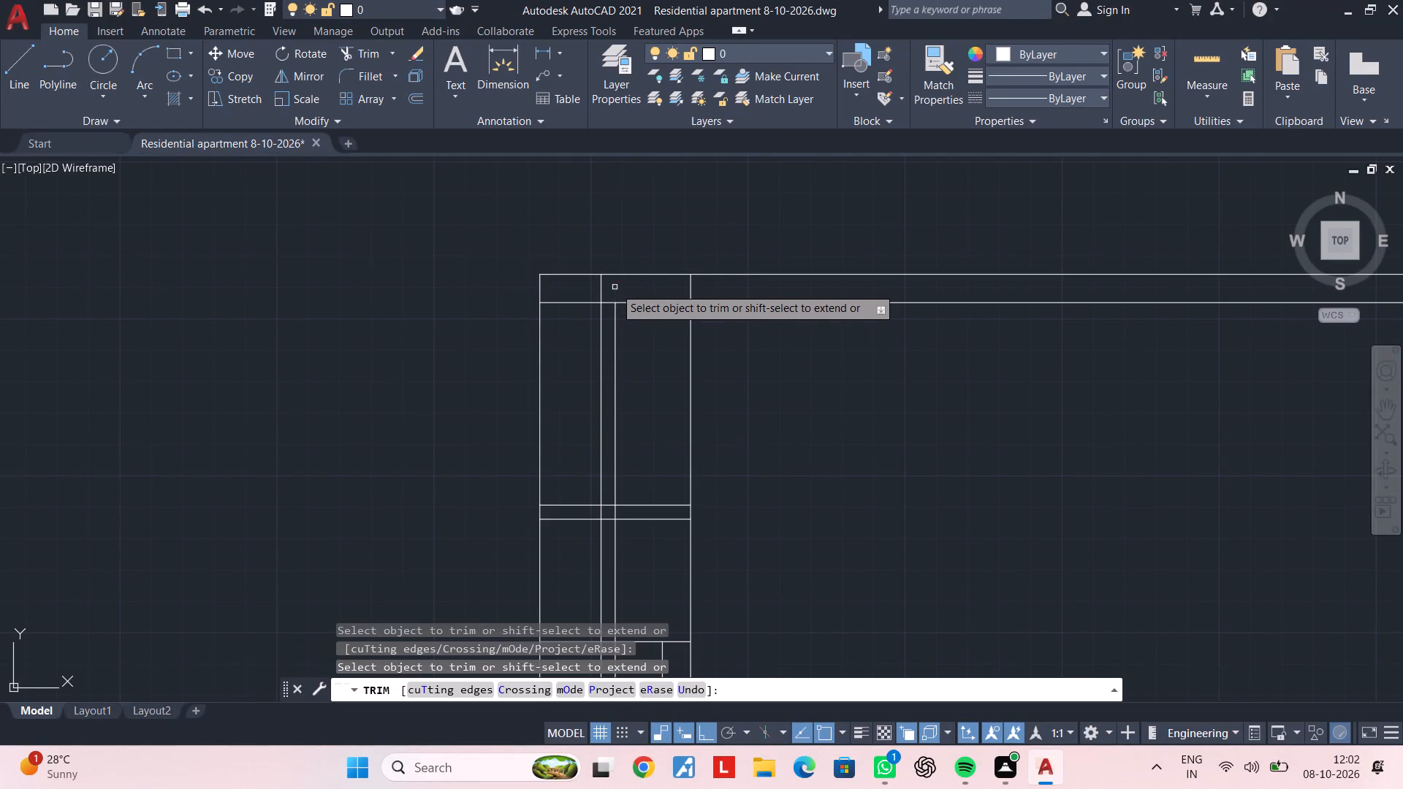
left_click(607, 301)
Remove both lines of the 4.5" vertical wall below the cross wall by trimming them and deleting the remaining lower pieces.
middle_click_drag(632, 363, 631, 277)
middle_click_drag(646, 358, 653, 308)
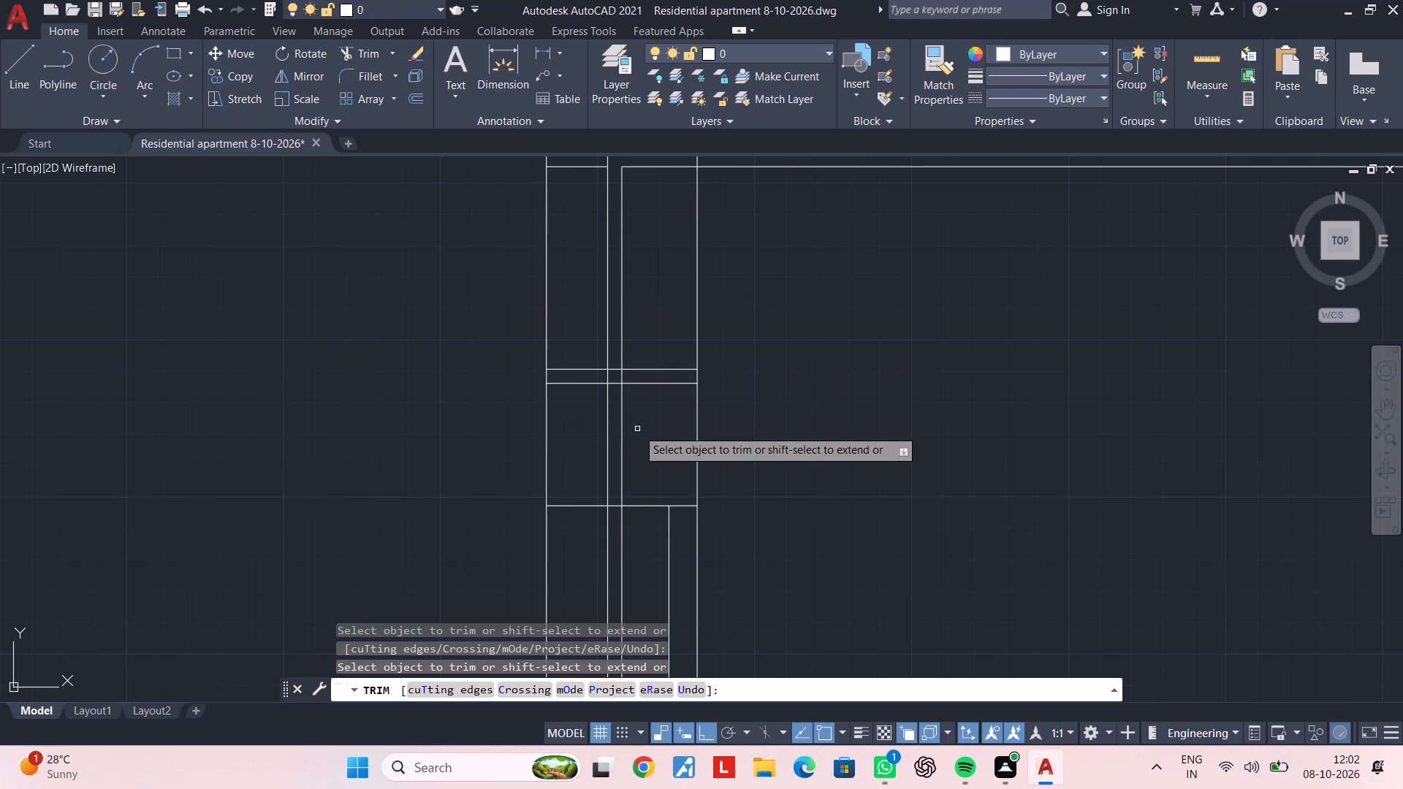
left_click(637, 429)
left_click(596, 439)
key("Escape")
key("Escape")
left_click(639, 532)
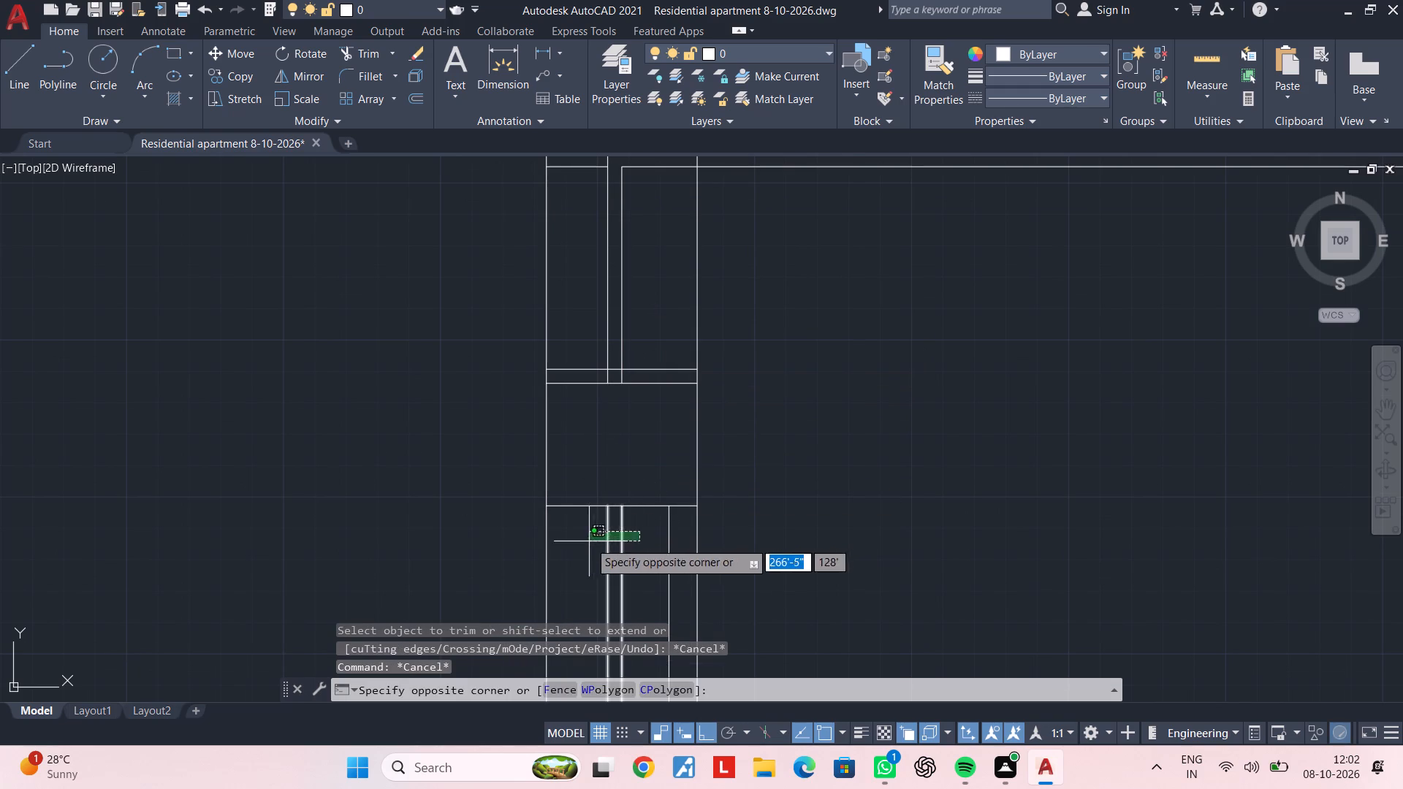
left_click(589, 541)
key("Delete")
key("Escape")
key("Escape")
key("Escape")
Trim the lowest horizontal line between the outer left line and the 9" wall's left vertical line.
middle_click_drag(614, 549, 614, 519)
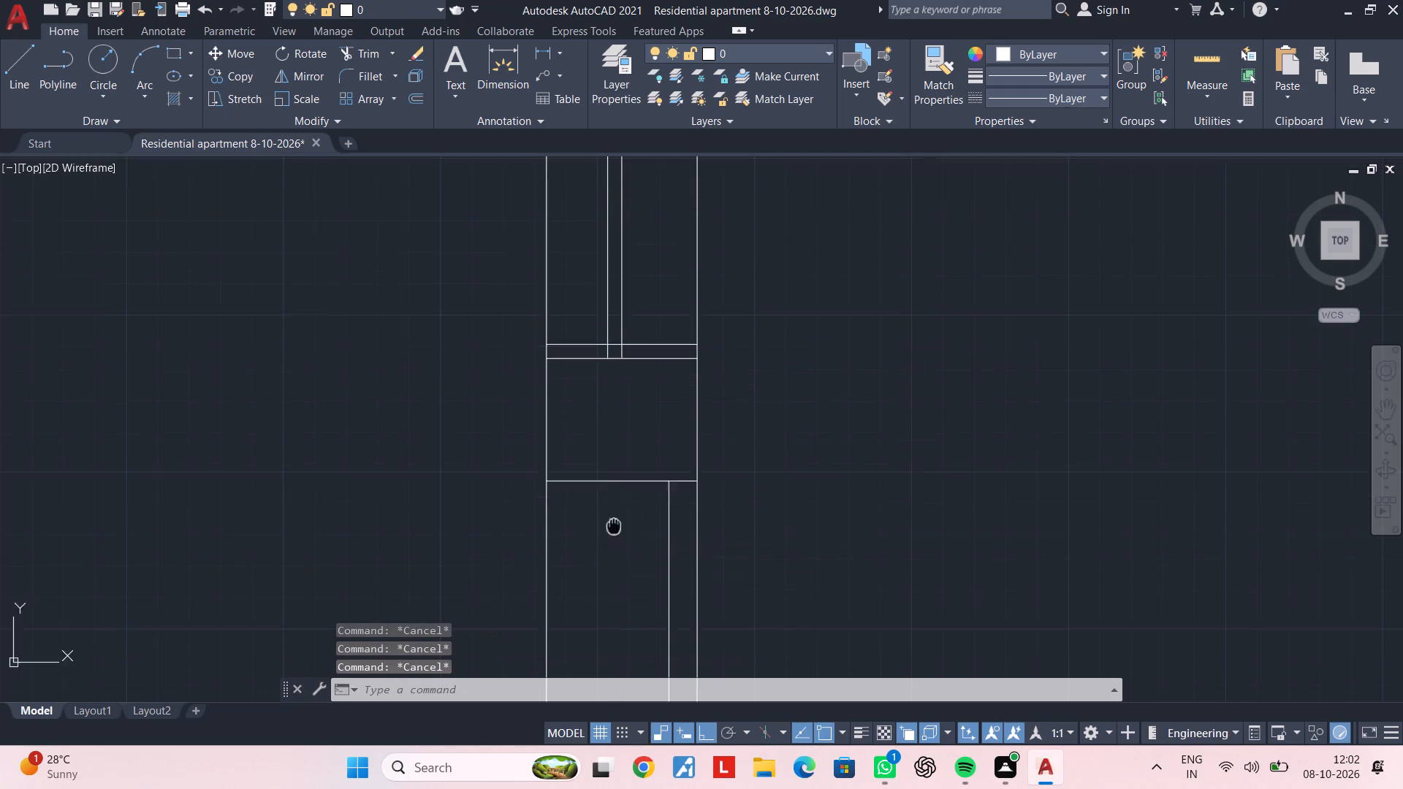
middle_click_drag(614, 519, 614, 492)
key("Escape")
key("Escape")
key("Escape")
key("Escape")
key("Escape")
key("Escape")
key("Escape")
key("Escape")
key("Escape")
key("Escape")
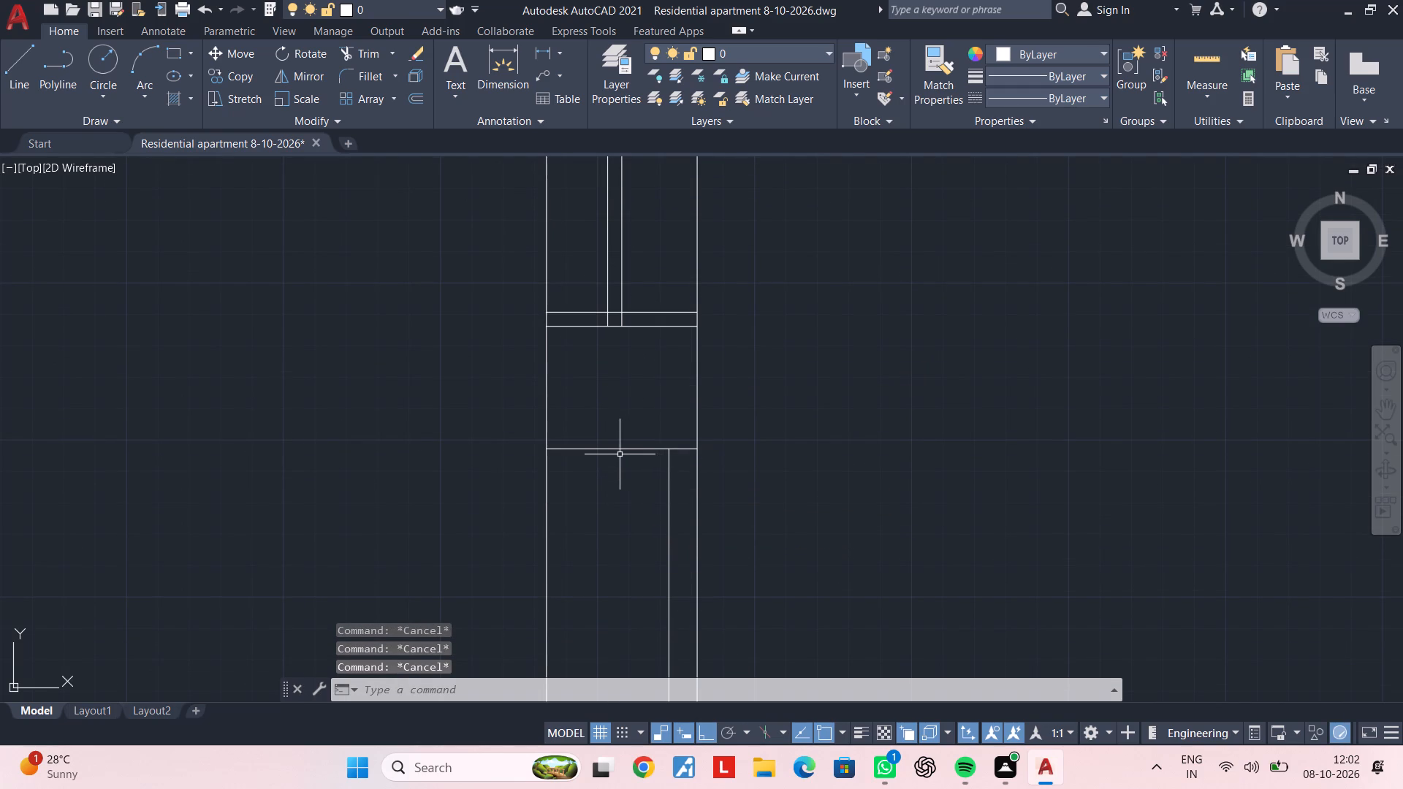
key("Escape")
key("t")
key("r")
key("space")
left_click(625, 449)
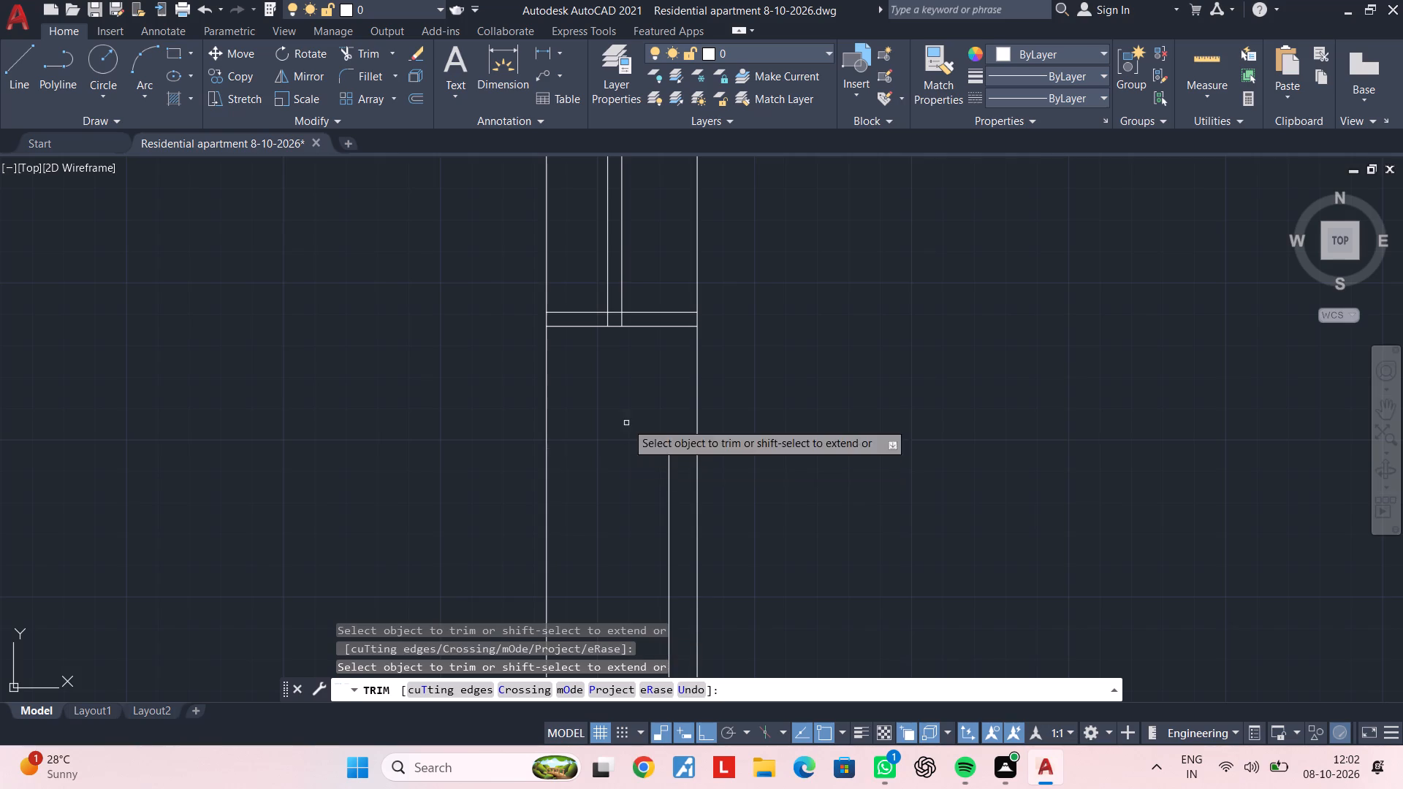
middle_click_drag(617, 438, 607, 451)
key("Escape")
key("Escape")
Trim the cross wall lines left of the 4.5" vertical wall and the overlapping inner pieces to form a clean corner.
middle_click_drag(620, 398, 597, 442)
key("Escape")
key("Escape")
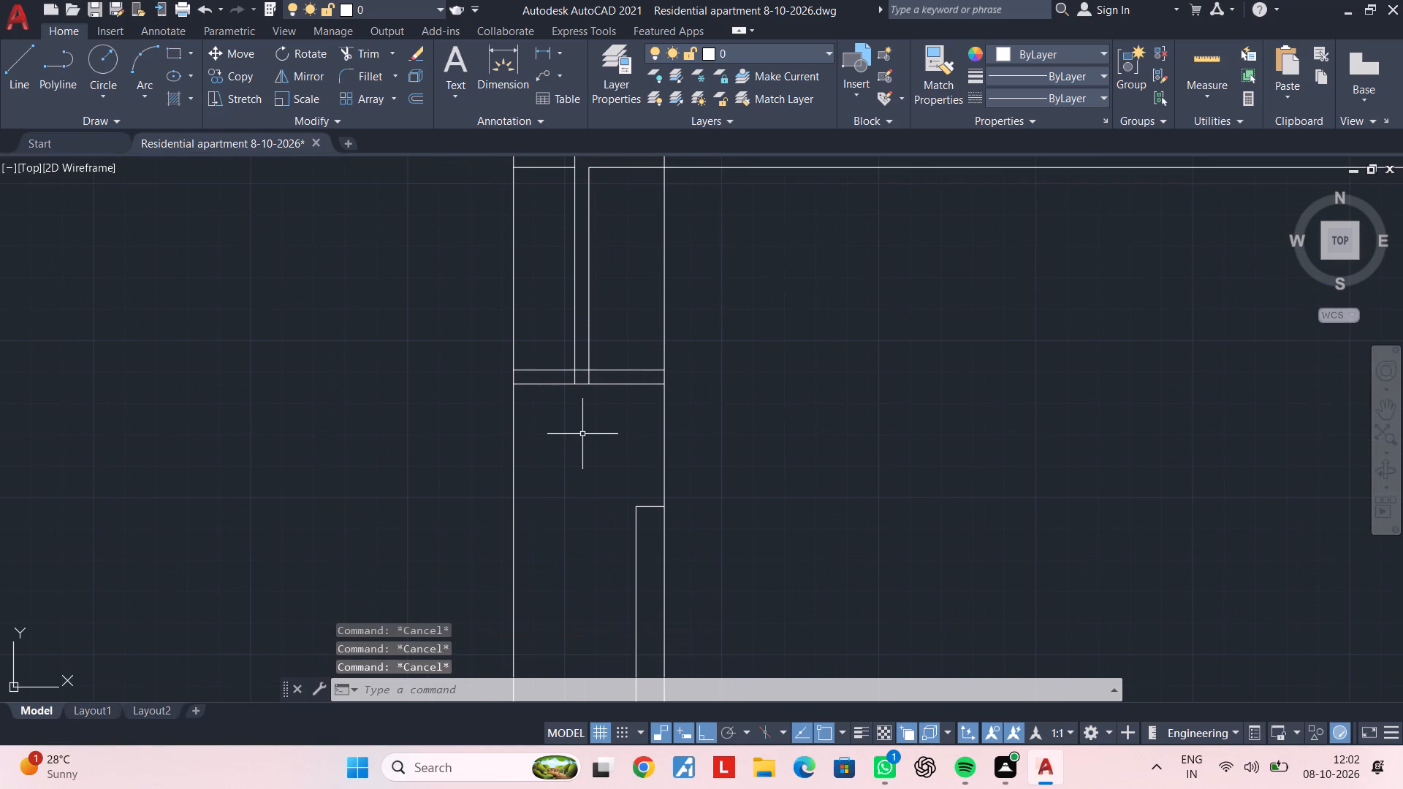
key("Escape")
key("space")
left_click(565, 408)
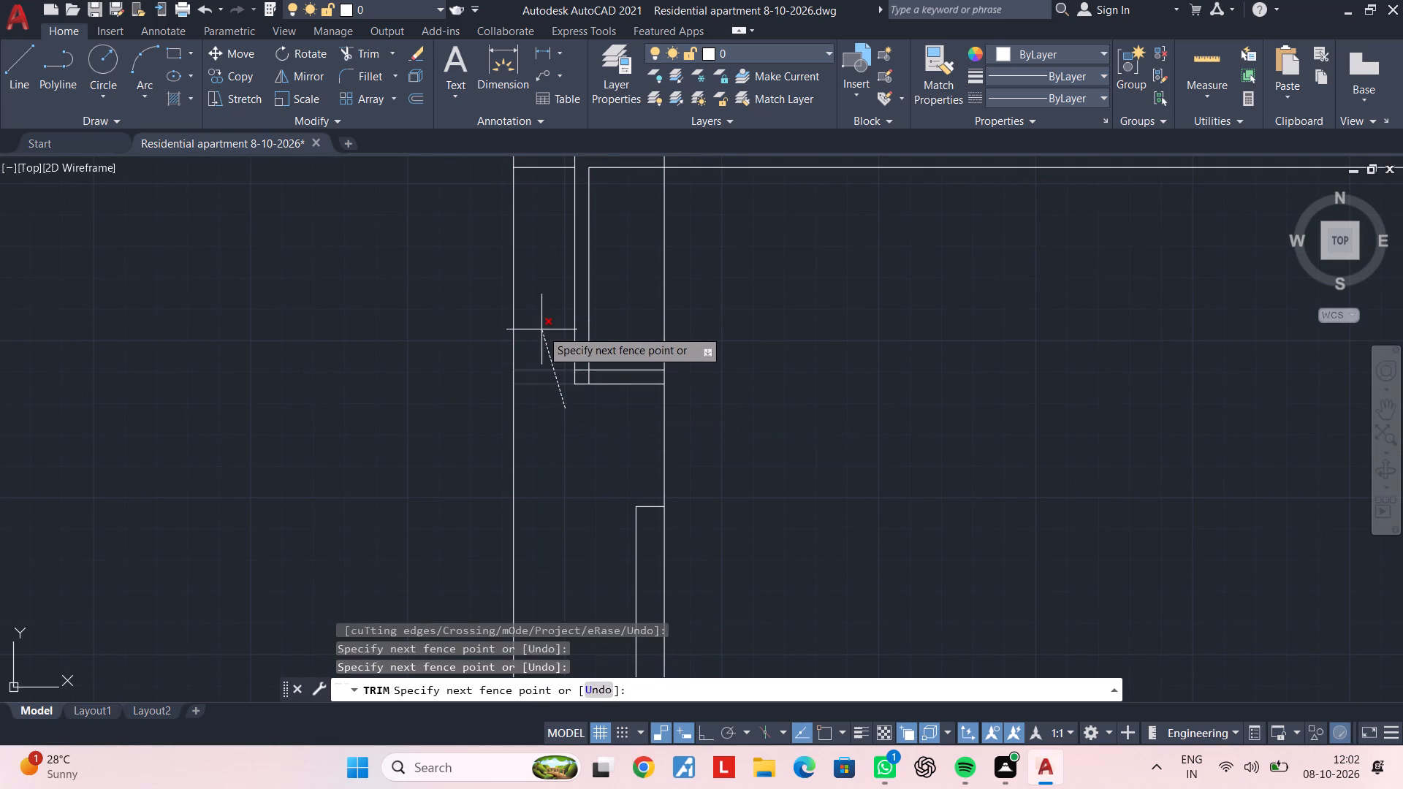
left_click(541, 329)
scroll(579, 354, "up", 2)
left_click(585, 395)
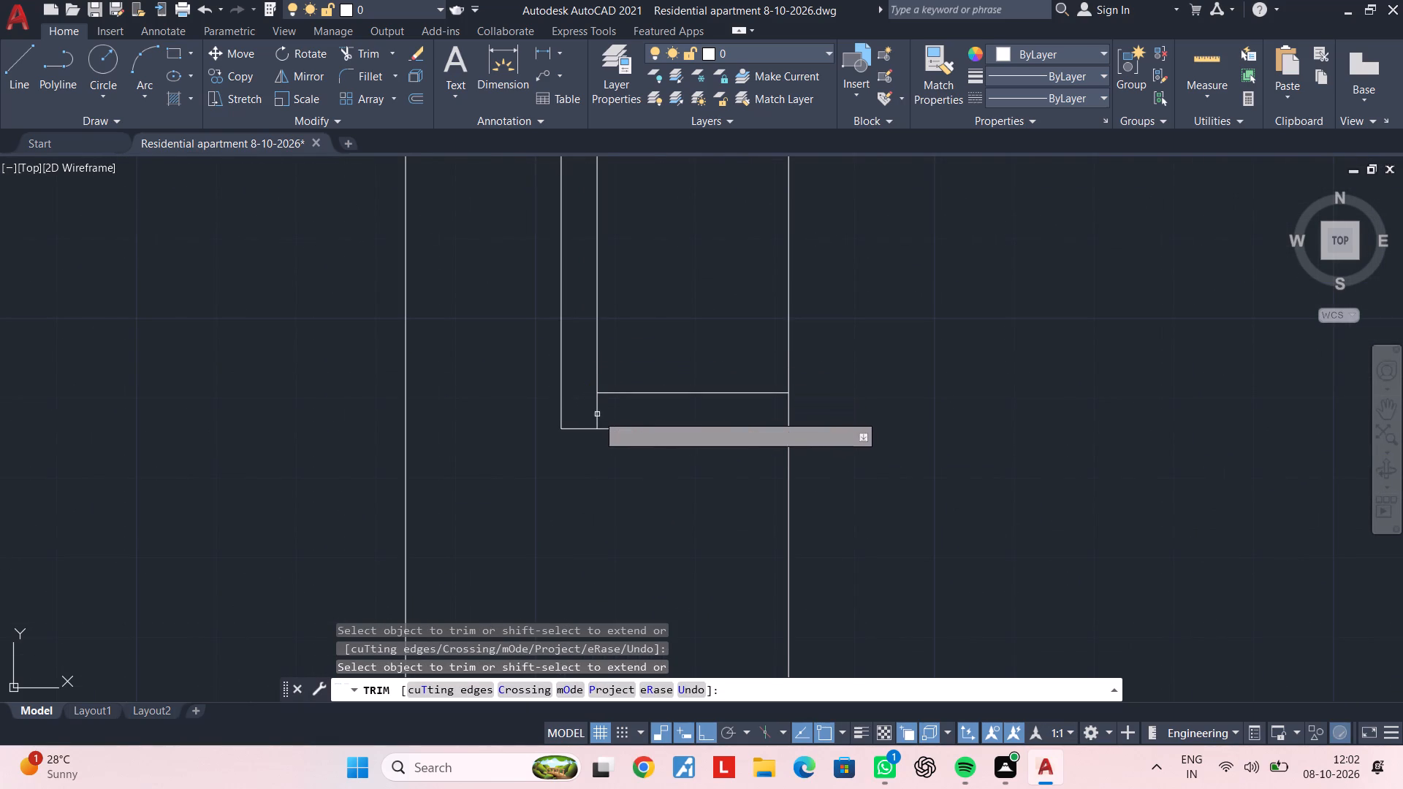
left_click(597, 413)
key("Escape")
scroll(647, 320, "down", 2)
middle_click_drag(646, 353, 631, 454)
key("Escape")
middle_click_drag(642, 361, 636, 389)
key("Escape")
key("Escape")
key("Escape")
key("Escape")
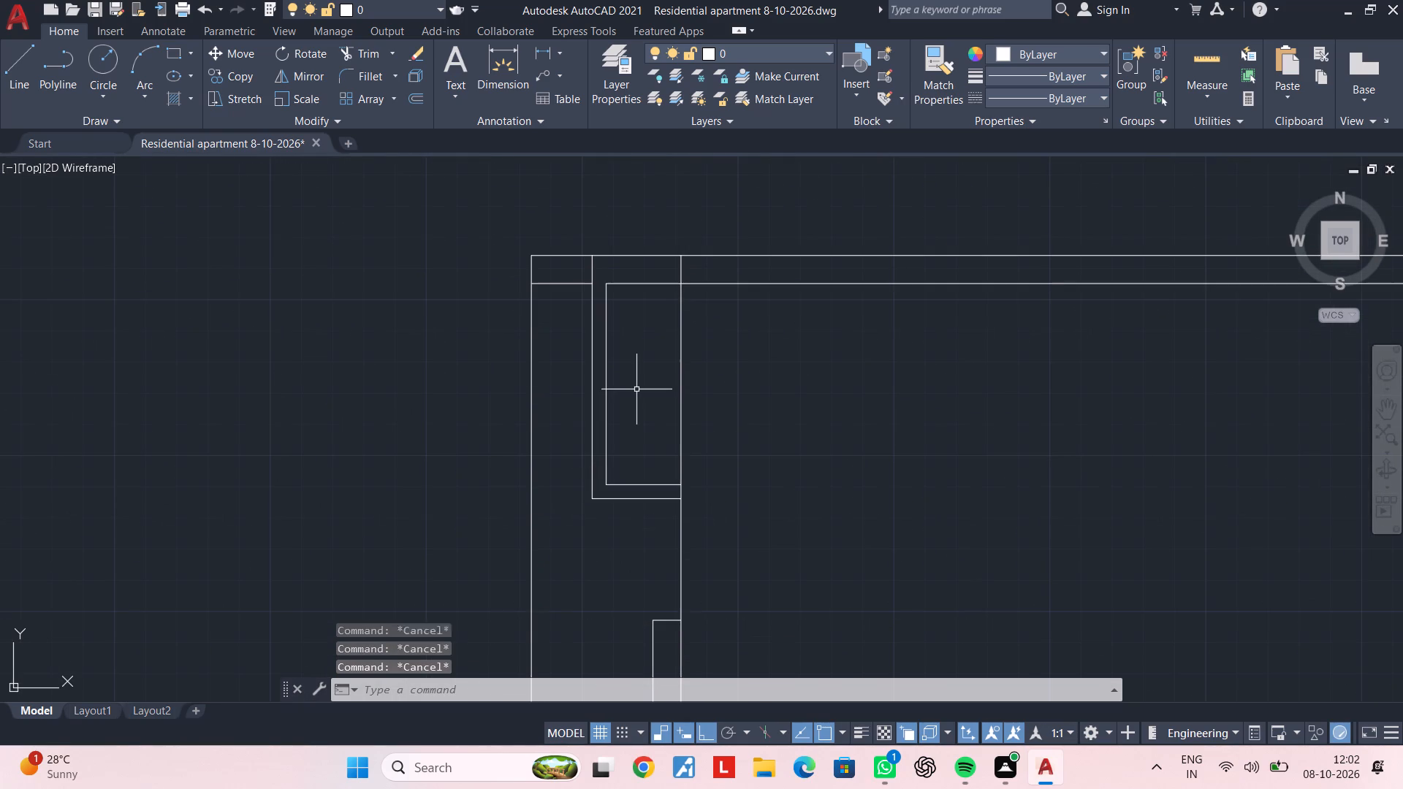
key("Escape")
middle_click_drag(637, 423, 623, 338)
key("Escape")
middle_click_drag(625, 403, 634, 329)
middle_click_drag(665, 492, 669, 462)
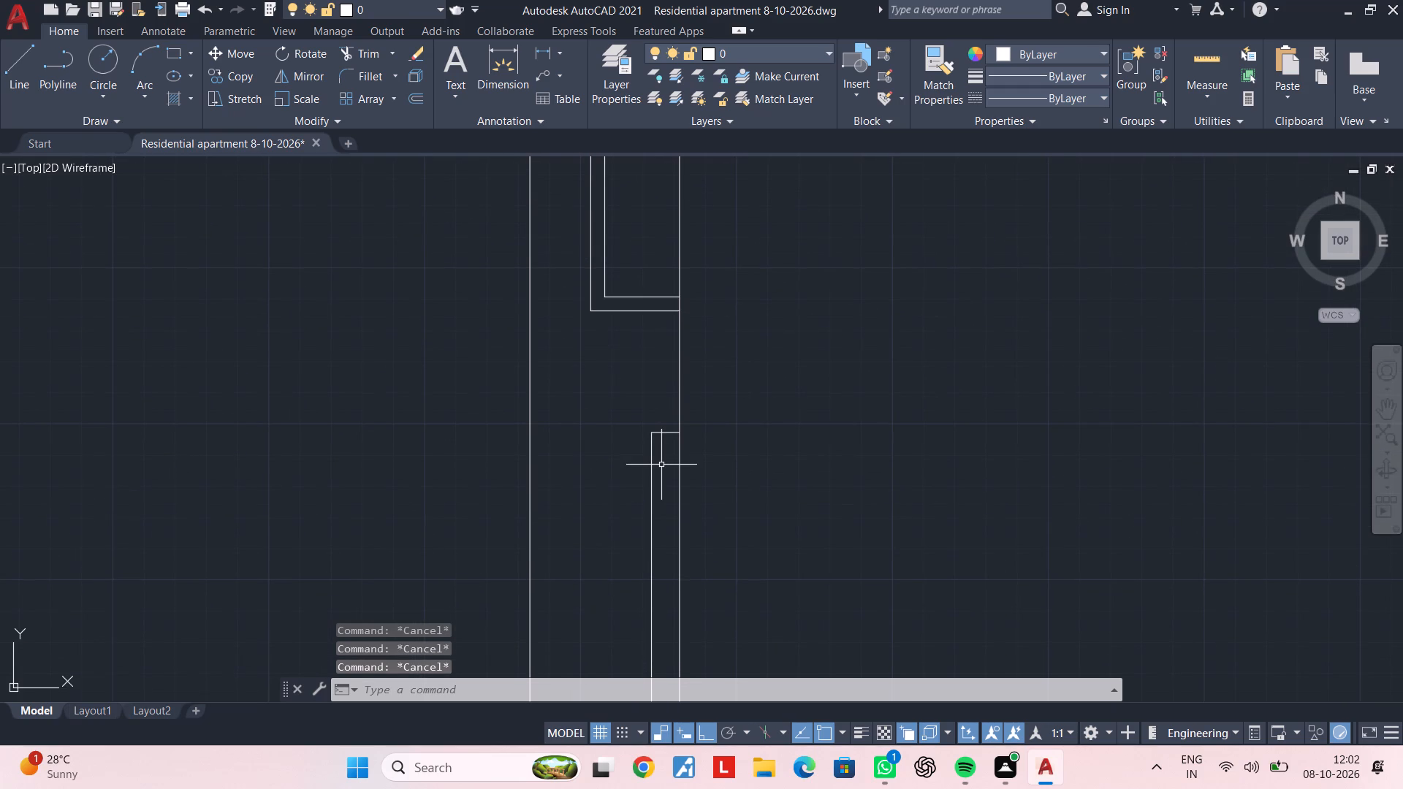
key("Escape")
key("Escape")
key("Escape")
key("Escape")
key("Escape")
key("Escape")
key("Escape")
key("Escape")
Offset the top wall's inner horizontal line 14' downward.
scroll(843, 452, "down", 2)
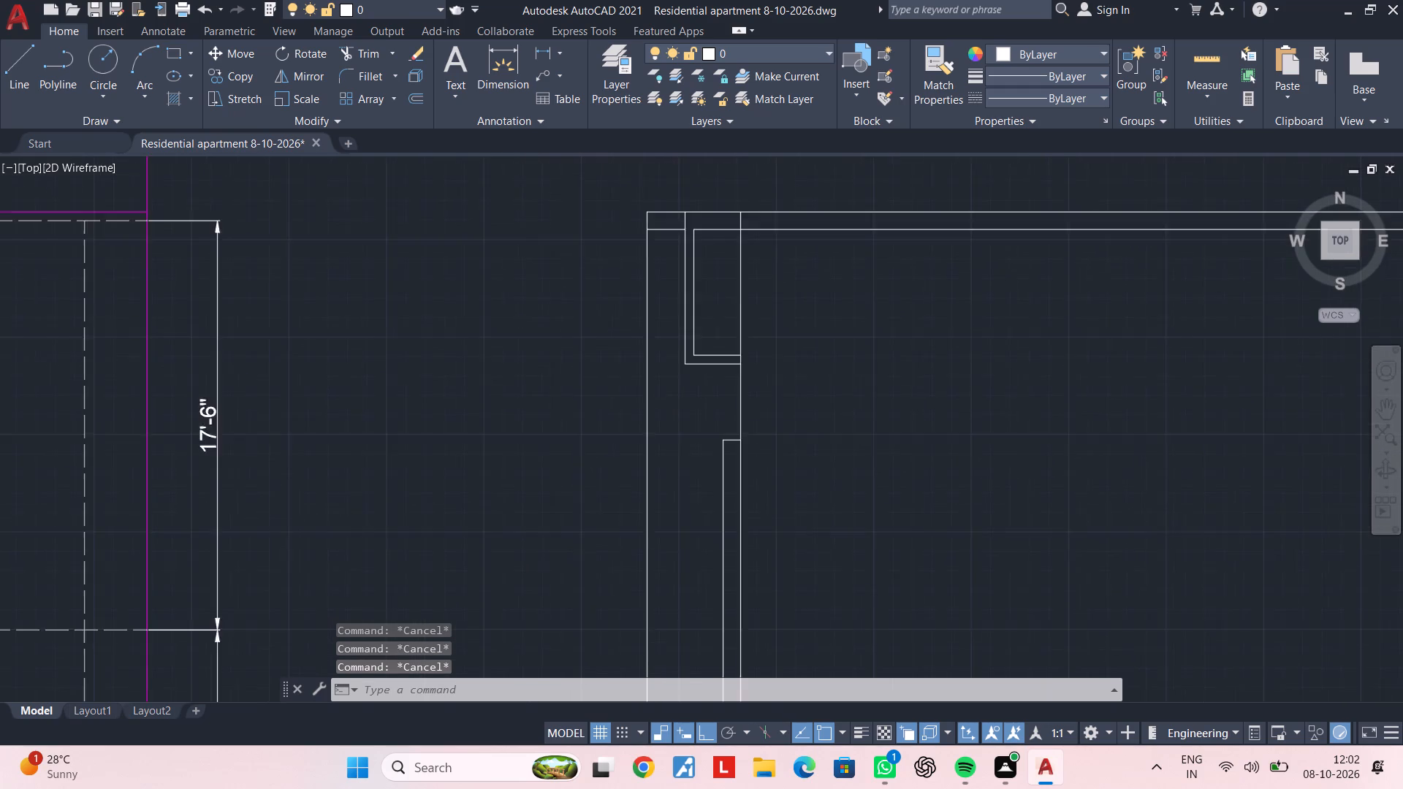
middle_click_drag(829, 452, 658, 488)
key("Escape")
key("Escape")
type("of")
key("space")
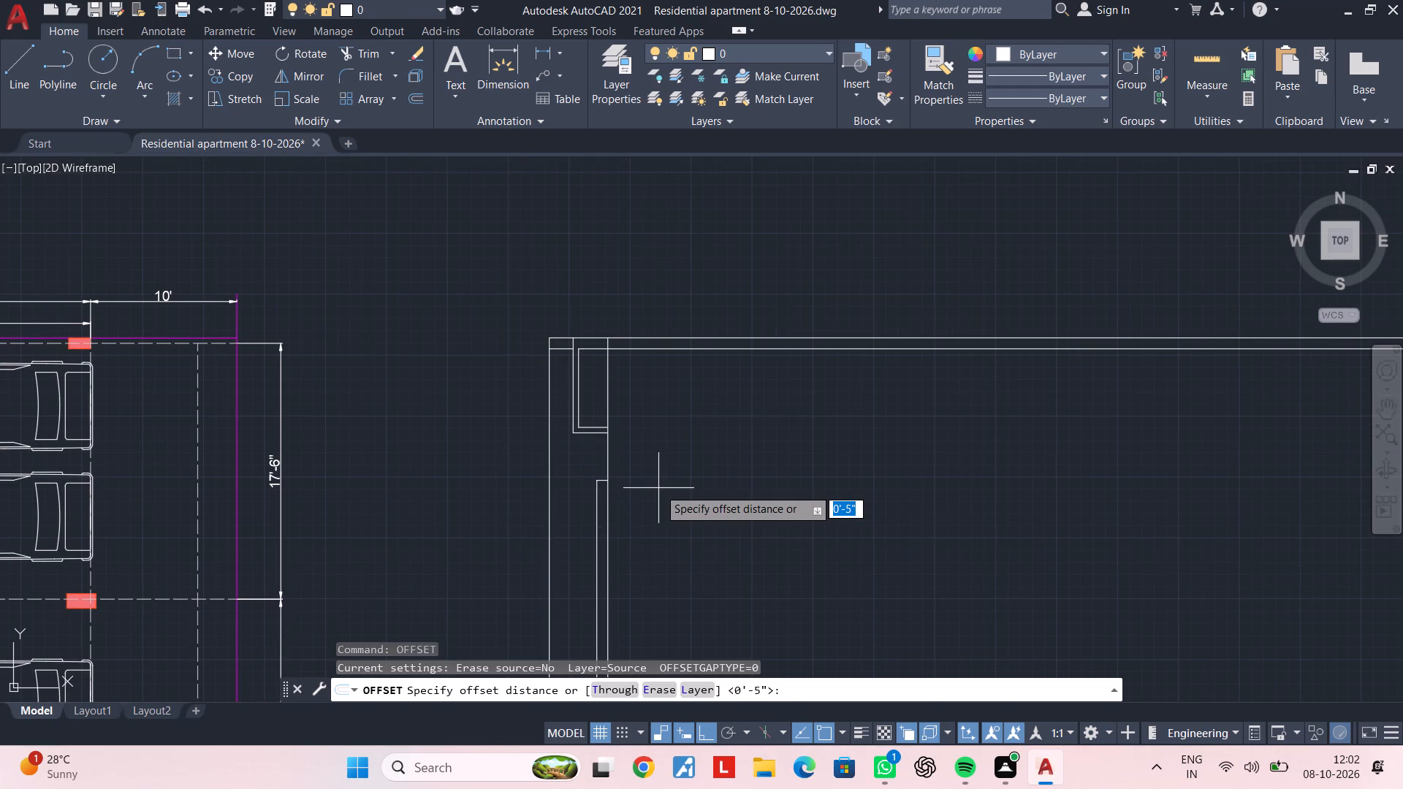
type("14'")
key("Return")
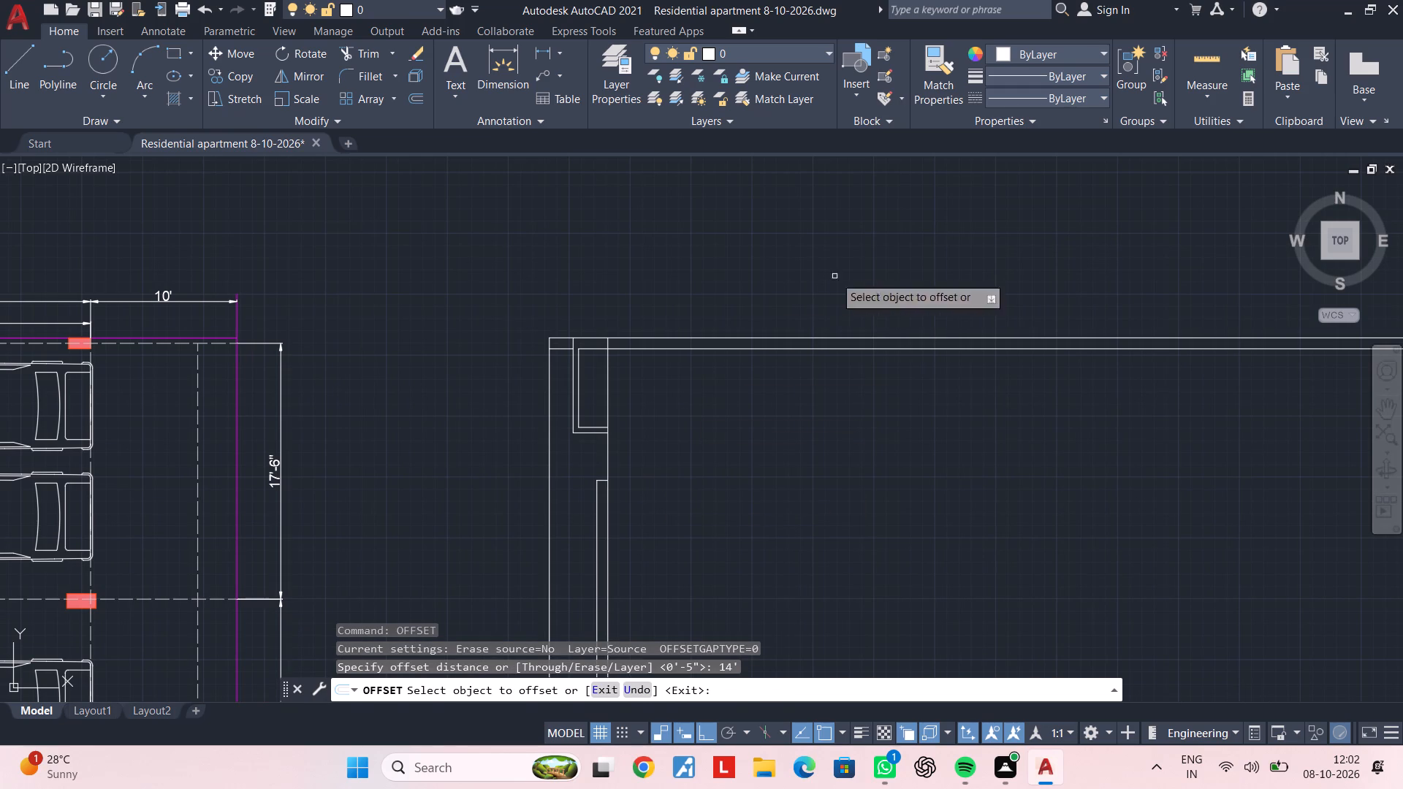
left_click(796, 348)
left_click(779, 476)
middle_click_drag(764, 486, 753, 449)
key("Escape")
key("Escape")
Trim the new horizontal line's left end back to the 9" wall's right vertical line.
key("t")
key("r")
key("space")
scroll(581, 525, "up", 2)
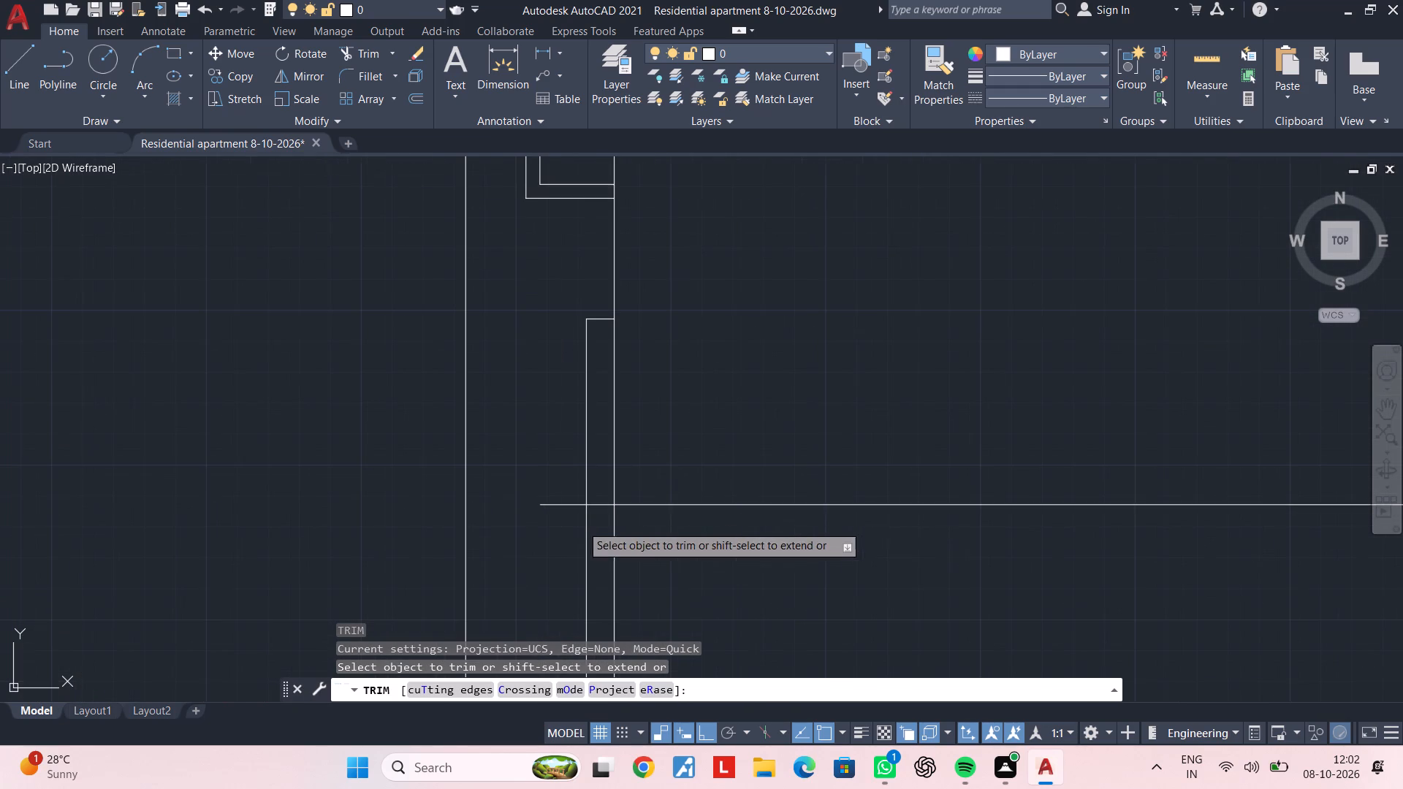
left_click(604, 506)
left_click(544, 506)
key("Escape")
Offset the new horizontal line 4.5" downward to form the room's lower wall pair.
scroll(929, 423, "down", 1)
middle_click_drag(912, 434, 737, 470)
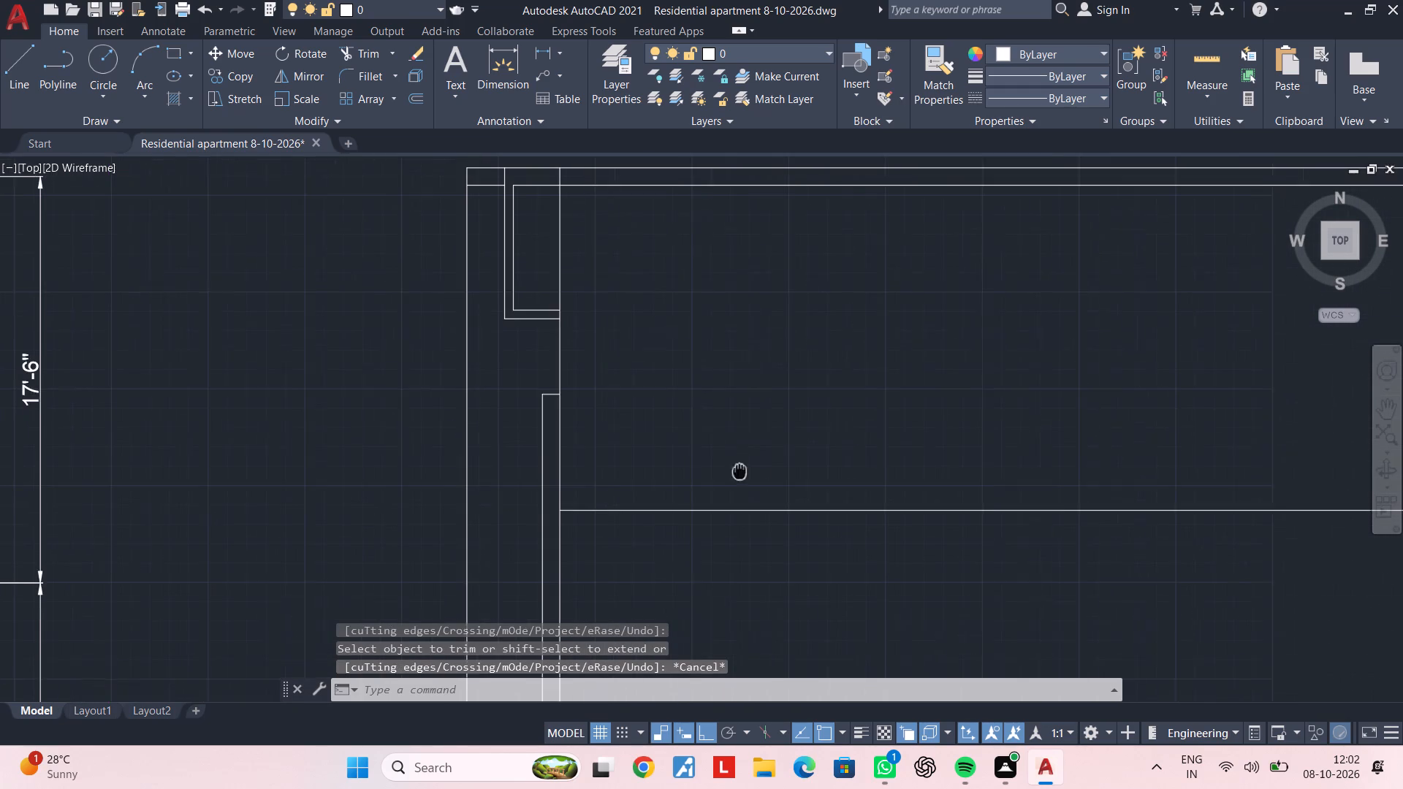
key("Escape")
middle_click_drag(737, 470, 732, 470)
key("Escape")
key("Escape")
type("of")
key("space")
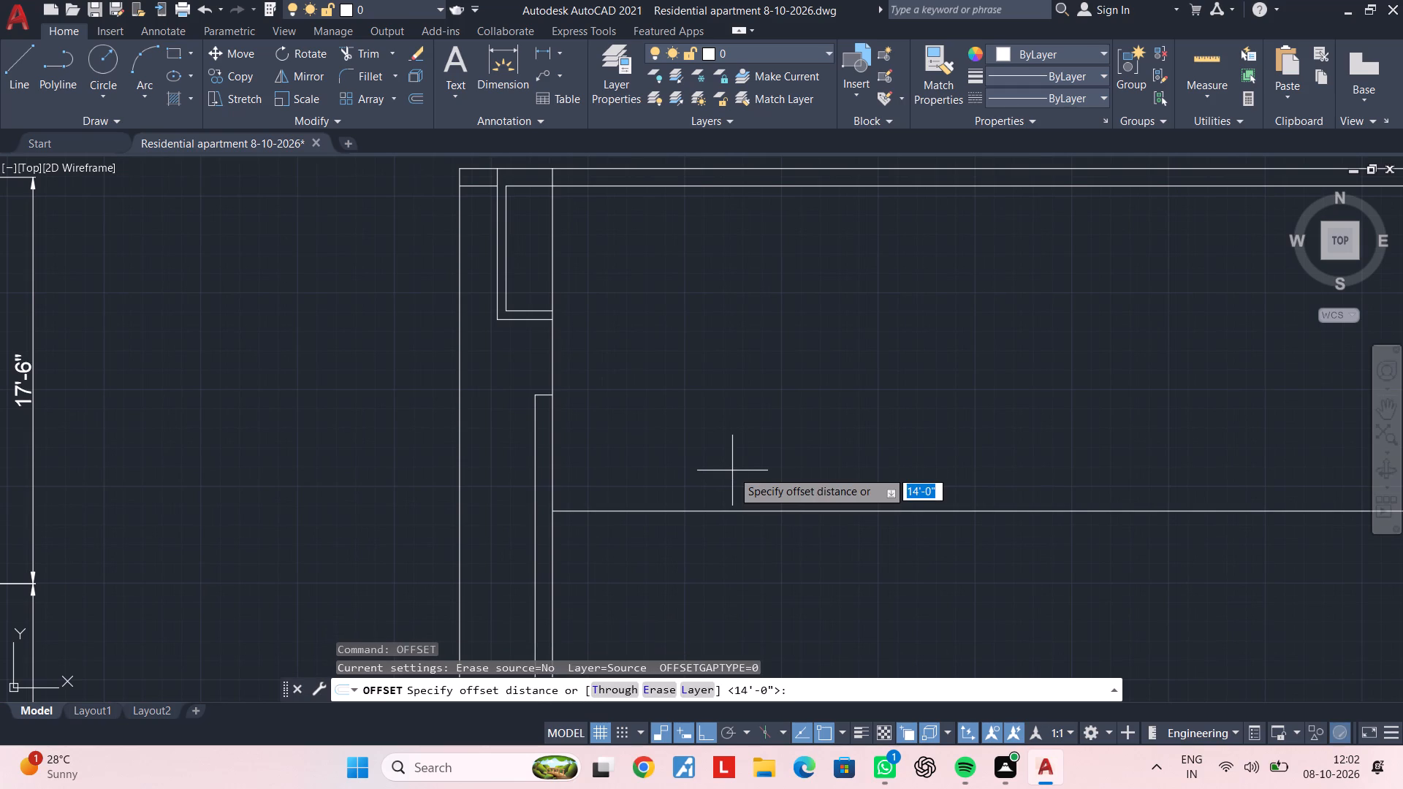
type("4.5\"")
key("Return")
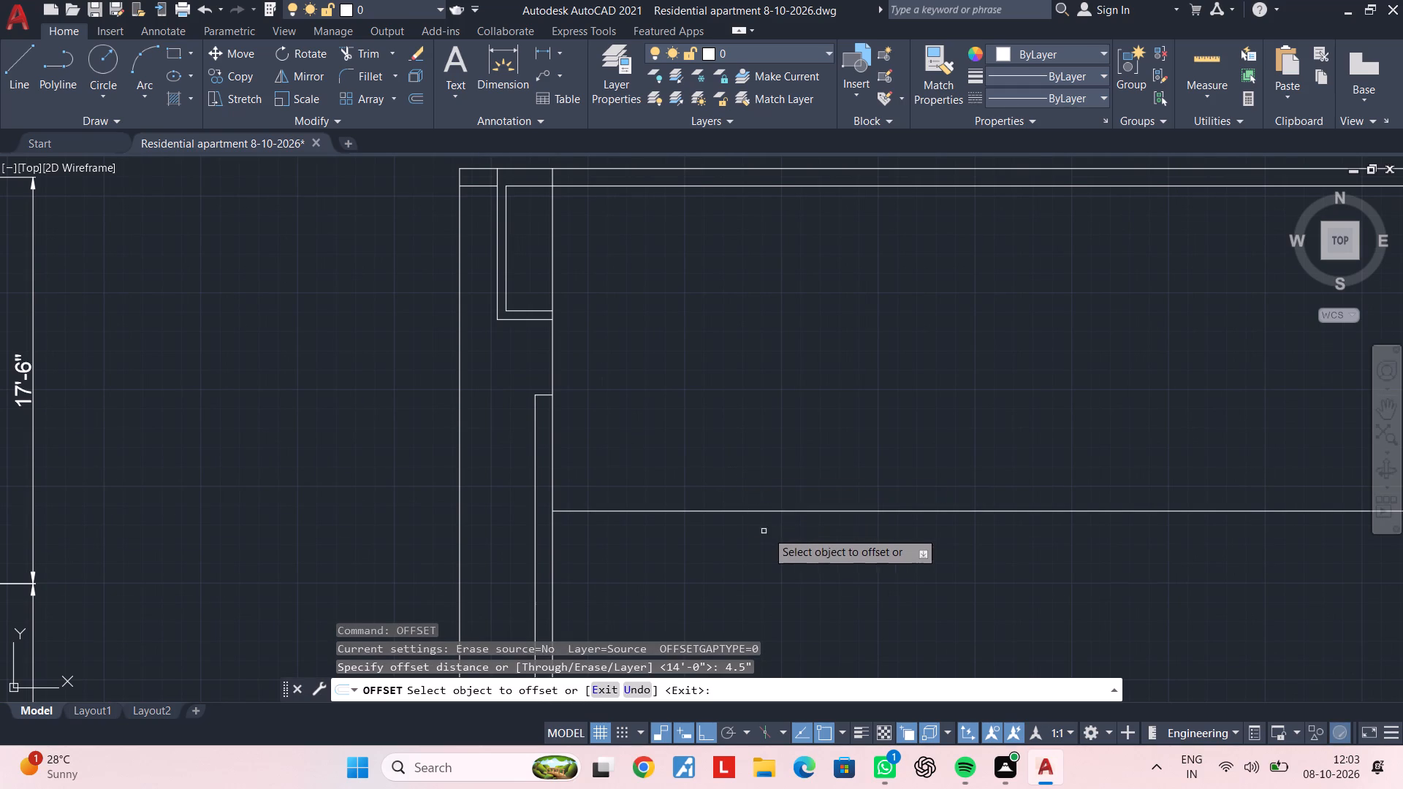
left_click(795, 509)
left_click(792, 561)
middle_click_drag(802, 434, 743, 487)
middle_click_drag(705, 422, 683, 440)
key("Escape")
Offset the 9" wall's right vertical line 23'4.5" to the right.
type("of")
key("space")
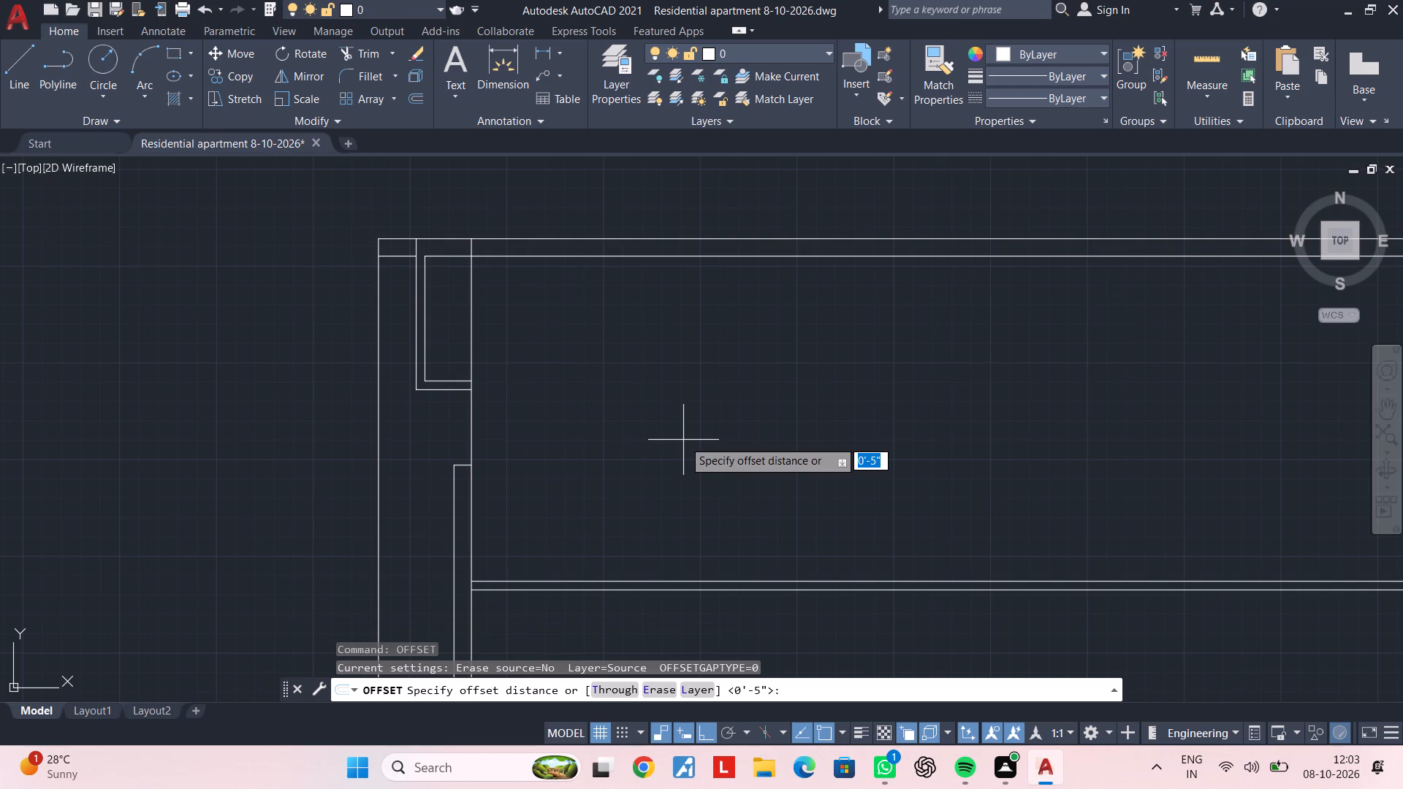
type("23'")
type("4.5\"")
key("Return")
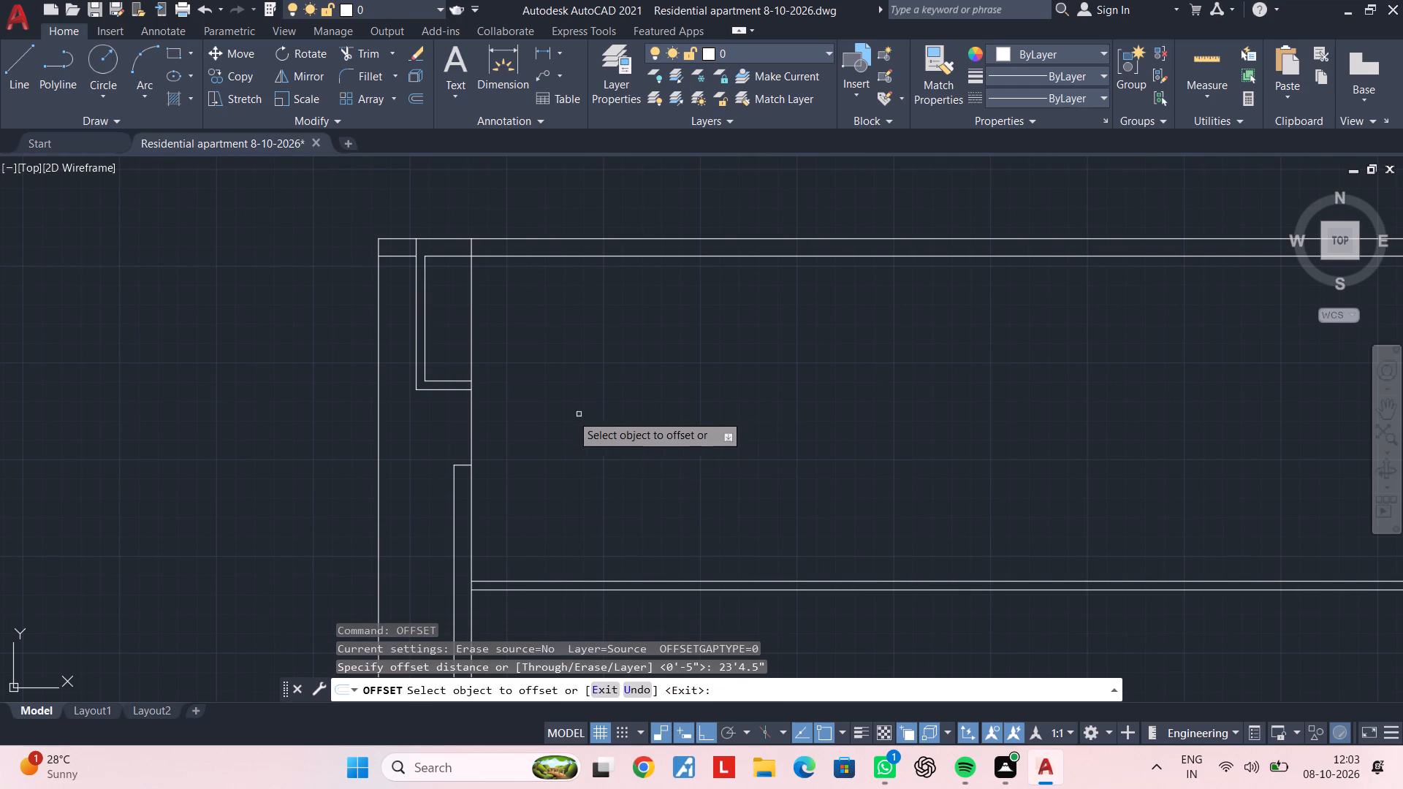
left_click(472, 428)
left_click(712, 430)
middle_click_drag(976, 430, 617, 456)
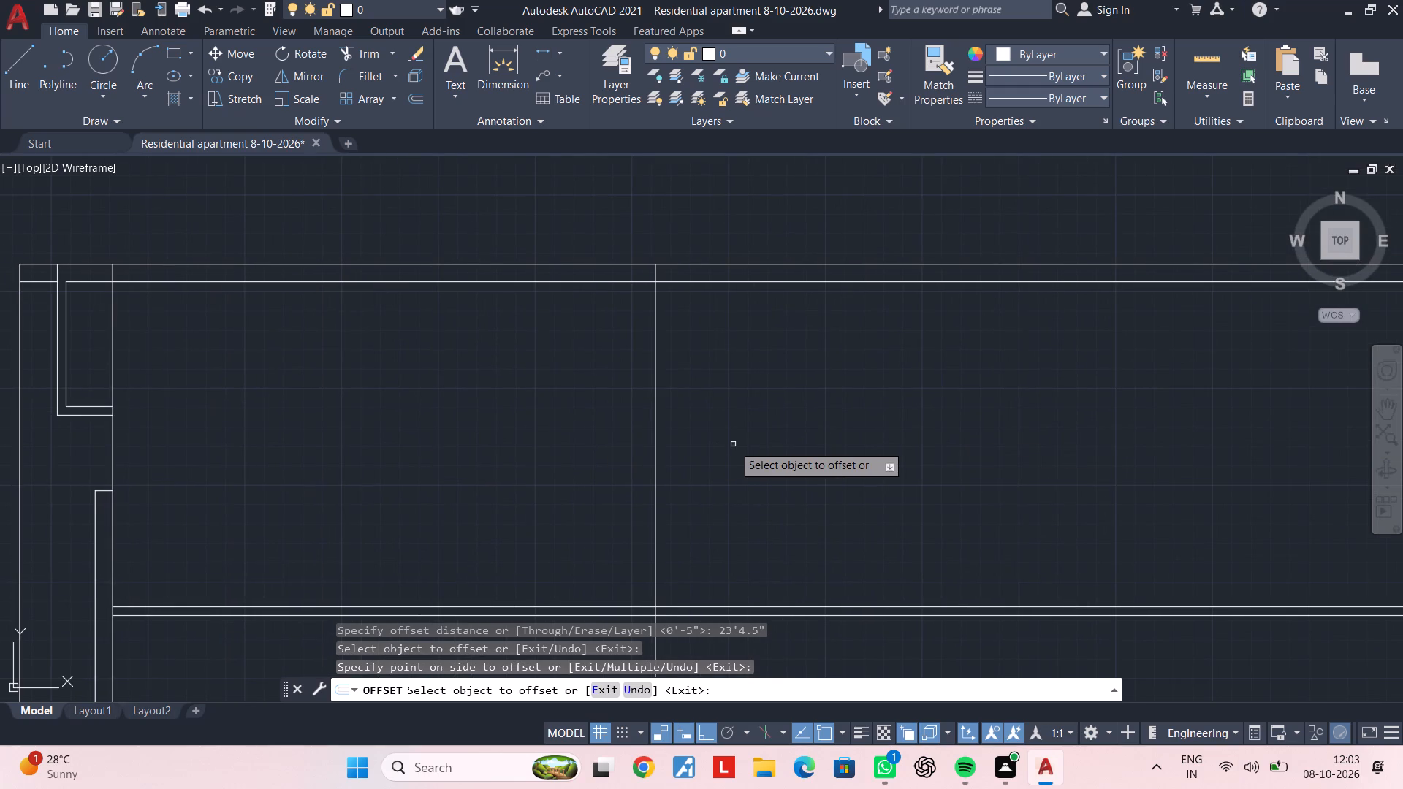
key("space")
Offset the new vertical line 4.5" to the right to form a partition wall pair.
key("space")
type("4.5\"")
key("Return")
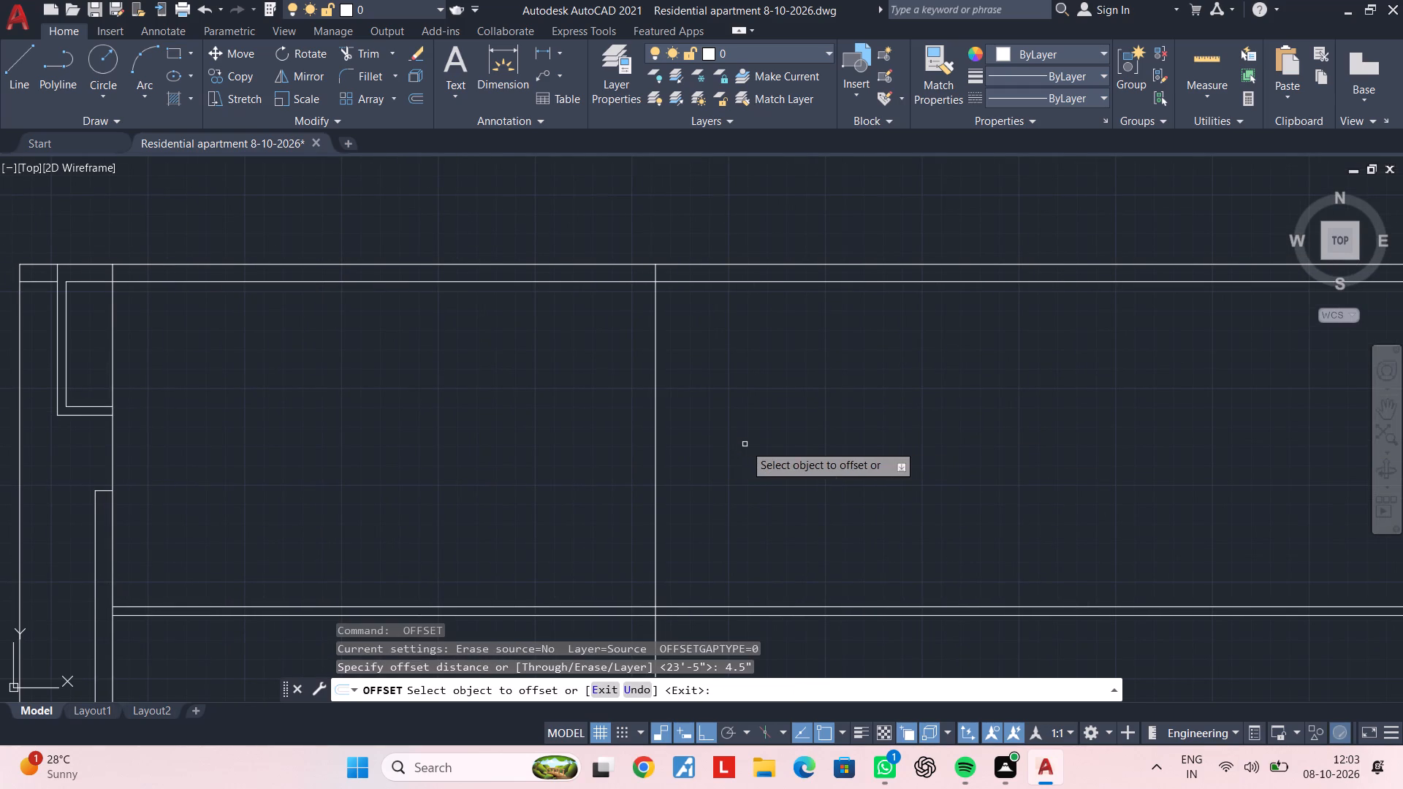
left_click(654, 454)
left_click(720, 449)
key("Escape")
middle_click_drag(741, 492, 739, 391)
key("Escape")
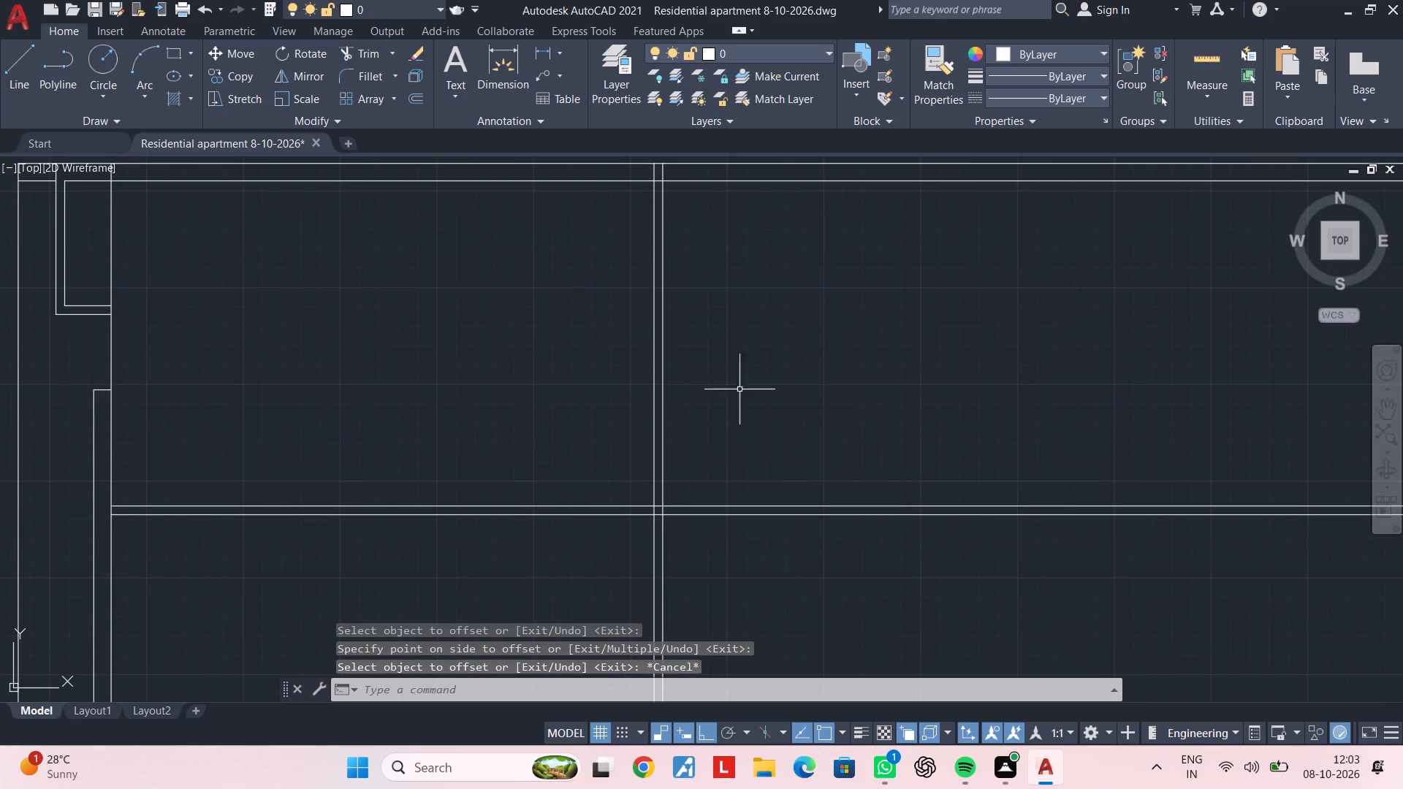
key("Escape")
Trim both partition wall lines below the room's lower horizontal wall pair.
key("t")
key("r")
key("space")
left_click(767, 551)
left_click(609, 575)
key("Escape")
Offset the partition wall's right vertical line 7'4.5" to the right.
middle_click_drag(786, 362, 751, 489)
key("Escape")
key("Escape")
type("of")
key("space")
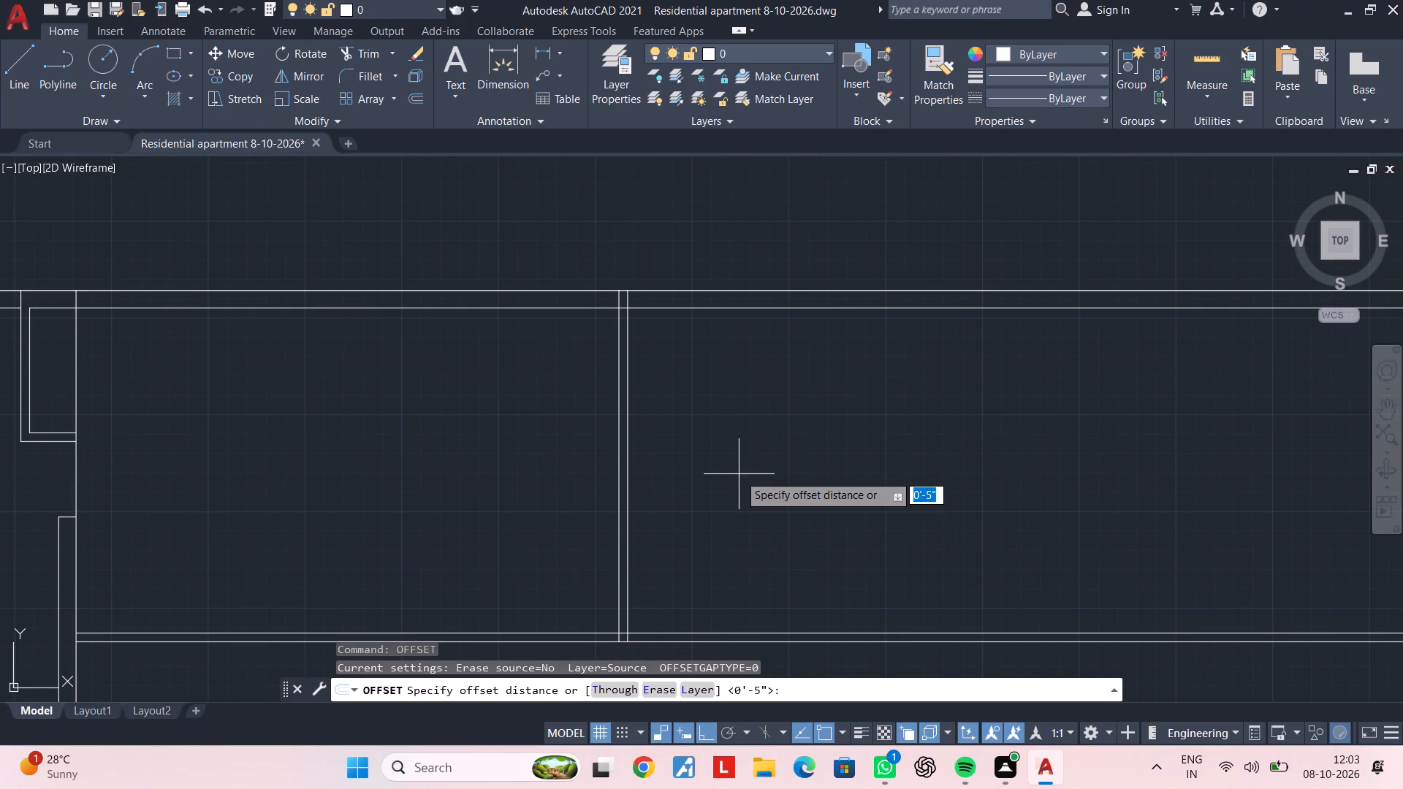
type("7'")
type("4.5\"")
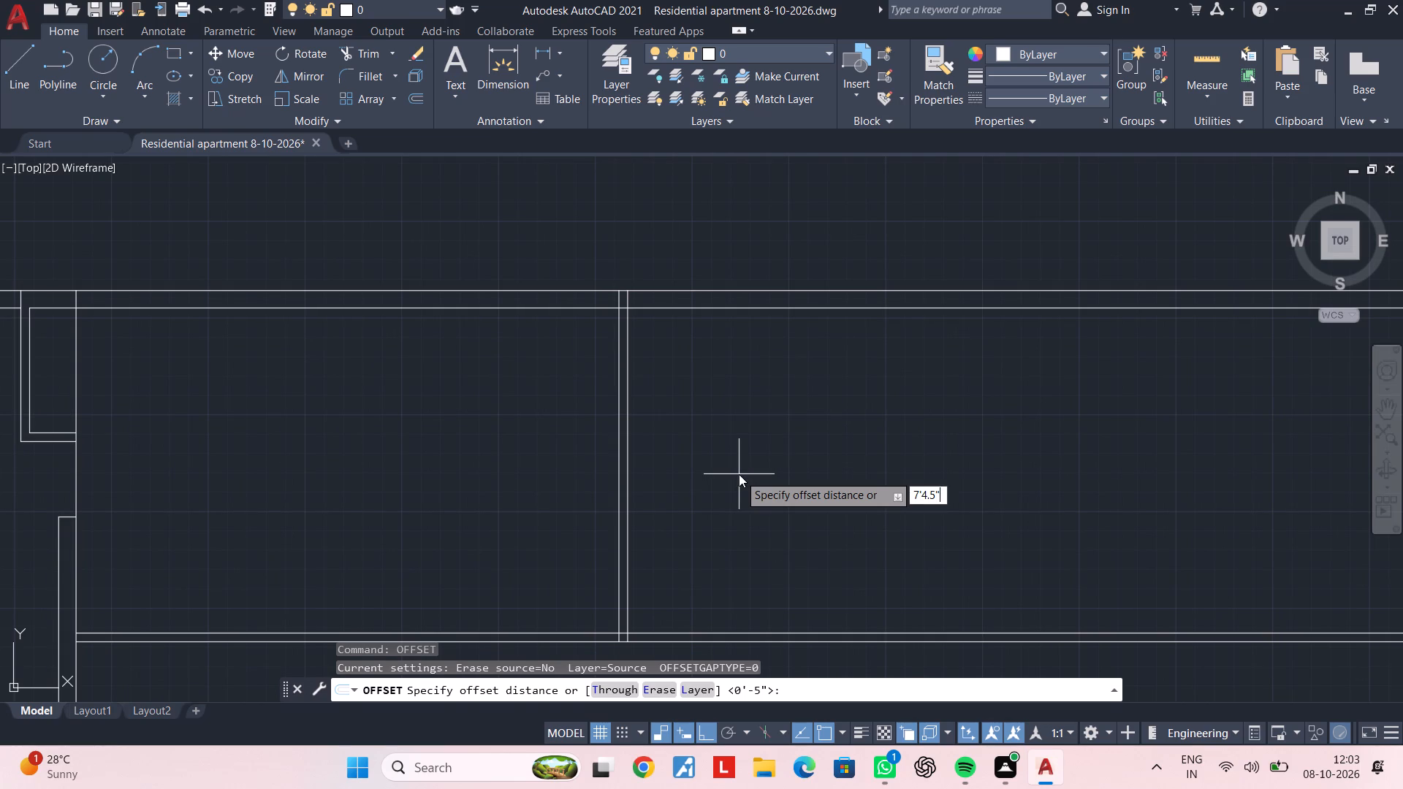
key("Return")
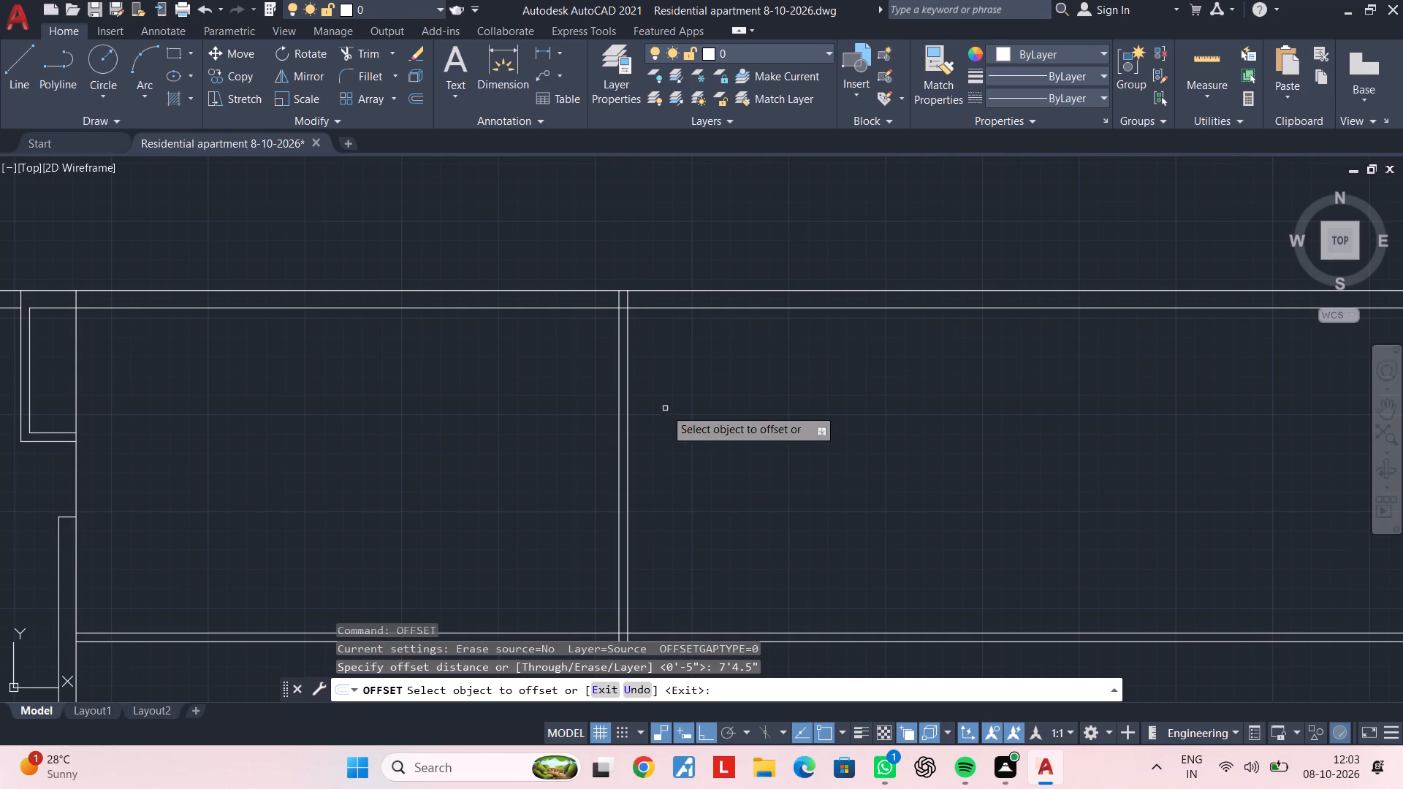
left_click(629, 397)
left_click(903, 403)
middle_click_drag(889, 403, 803, 416)
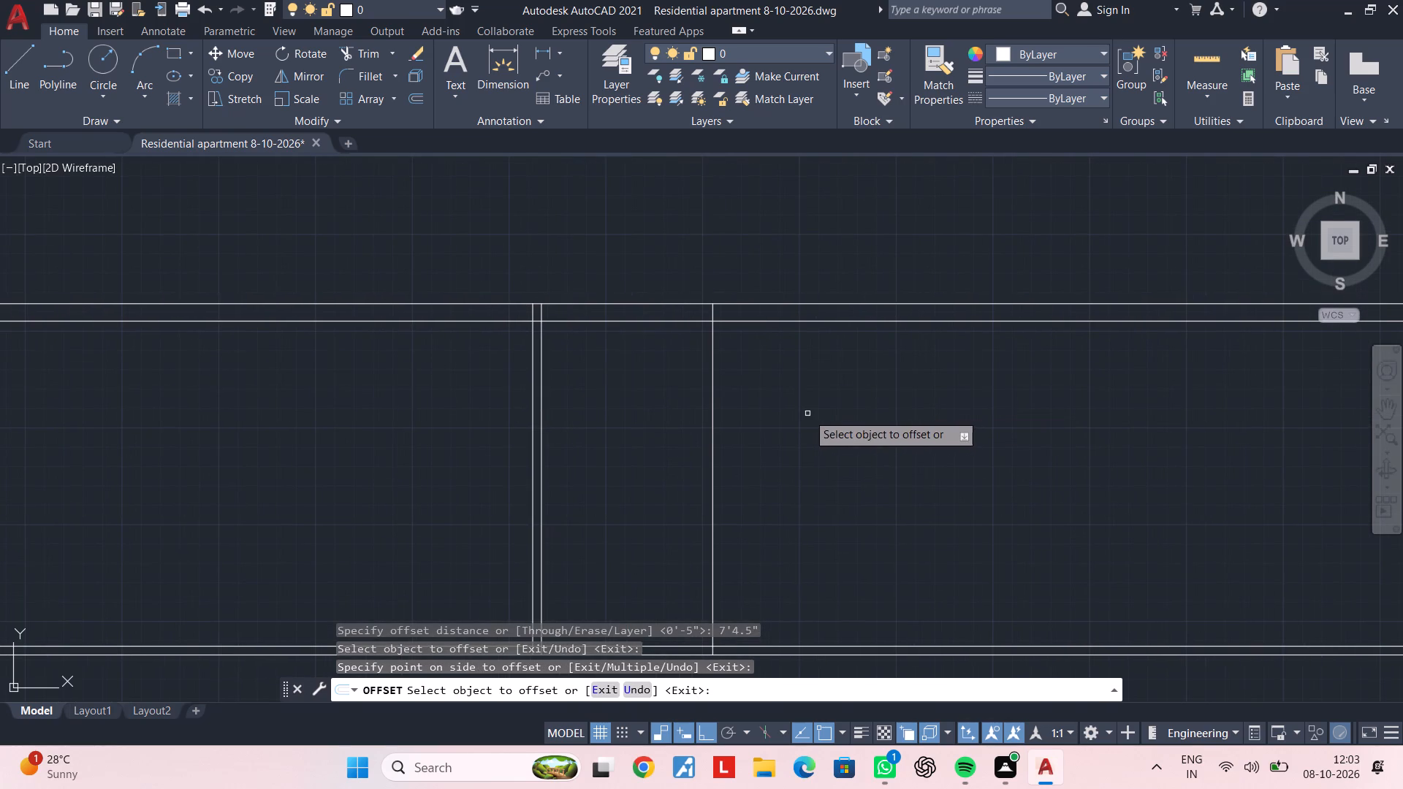
key("space")
Offset the new vertical line 9" to the right to form a 9" wall pair.
key("space")
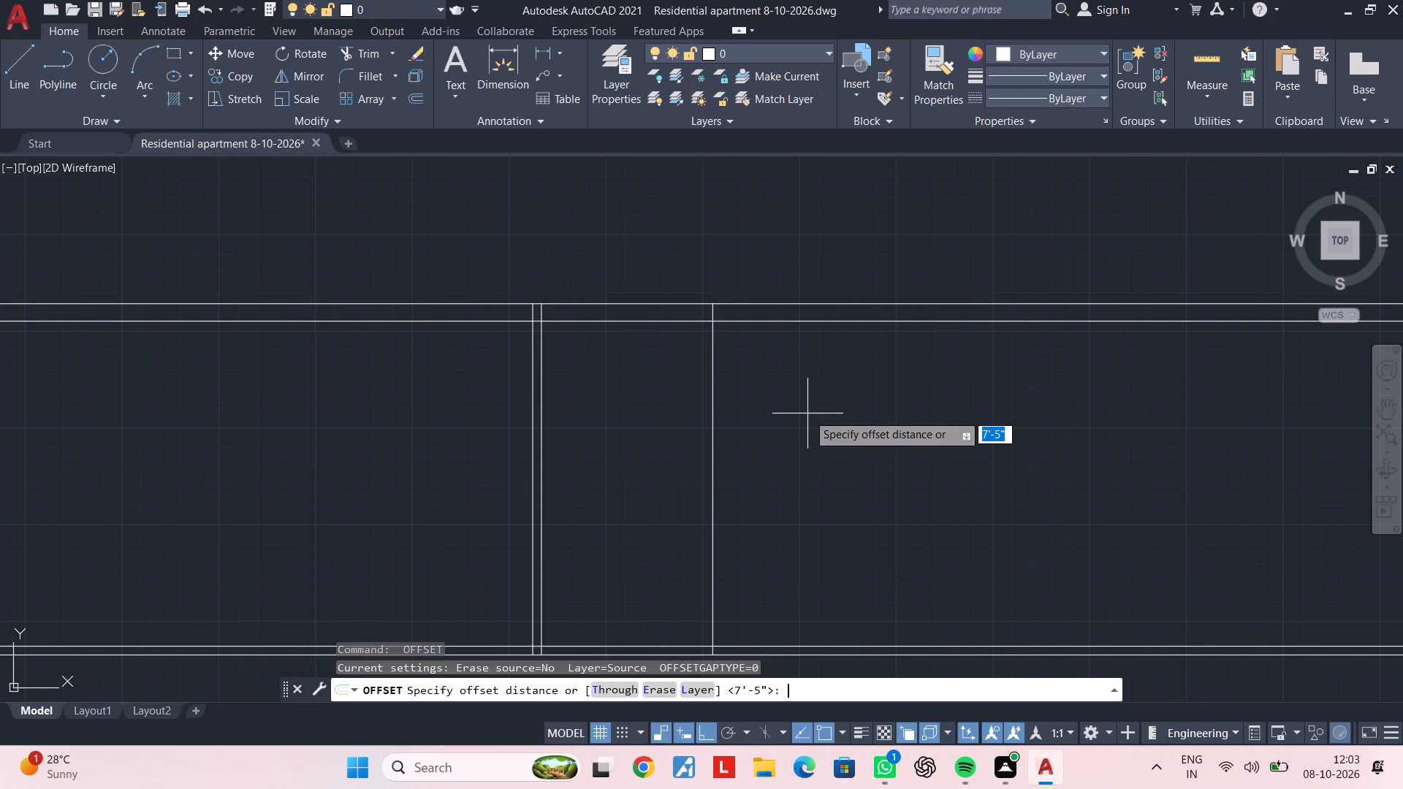
type("9\"")
key("Return")
left_click(713, 413)
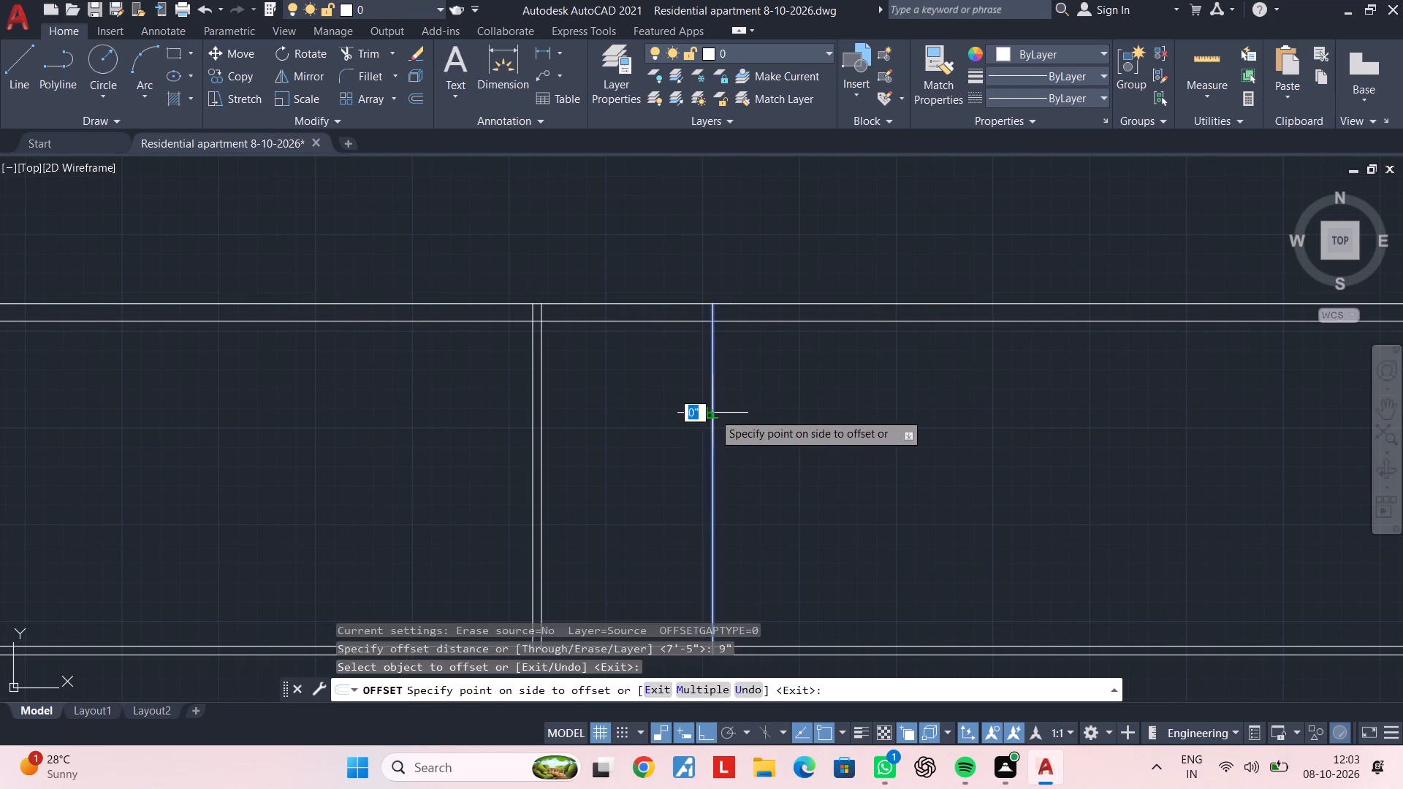
left_click(788, 408)
key("space")
Offset the right line of the new 9" wall pair 5'6" to the right.
key("space")
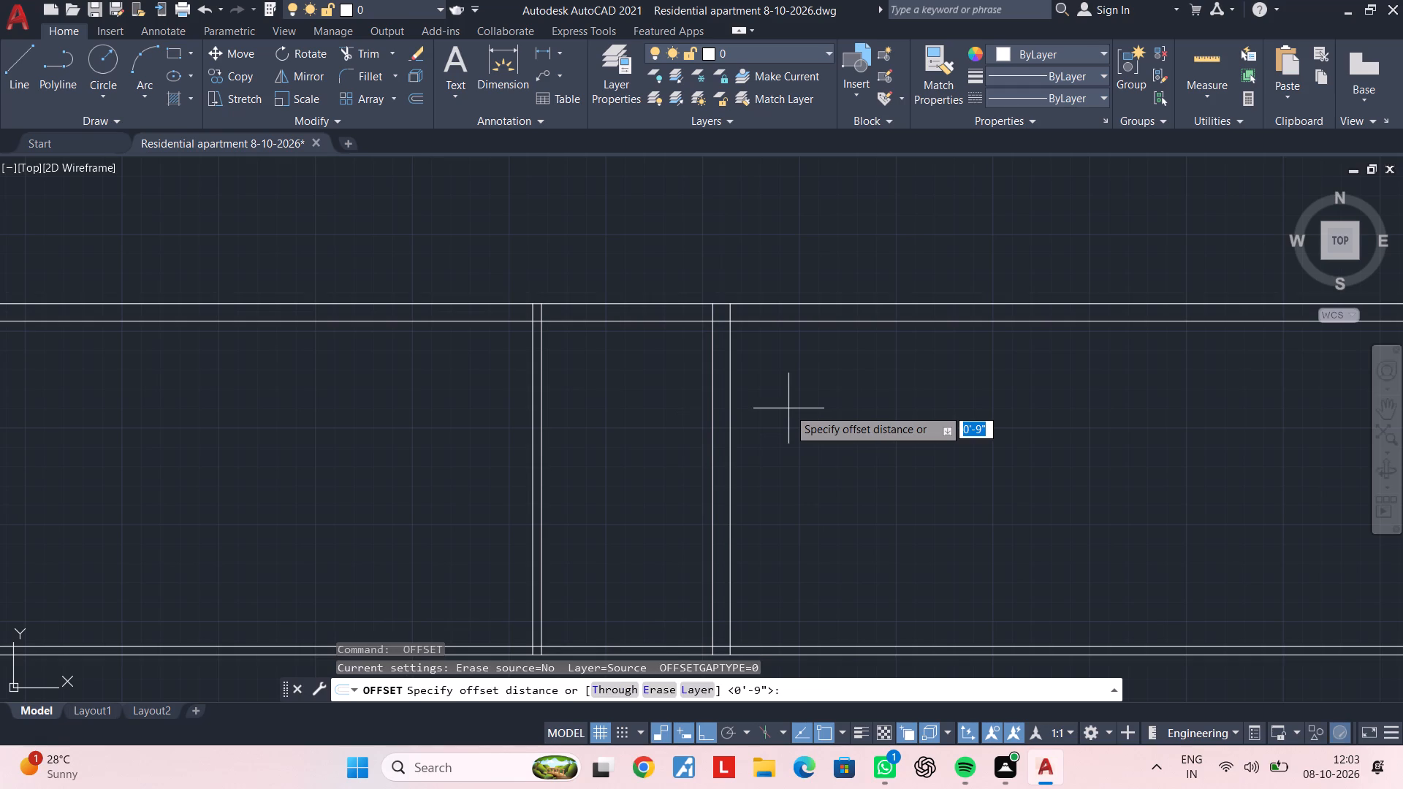
type("5'6\"")
key("Return")
left_click(729, 416)
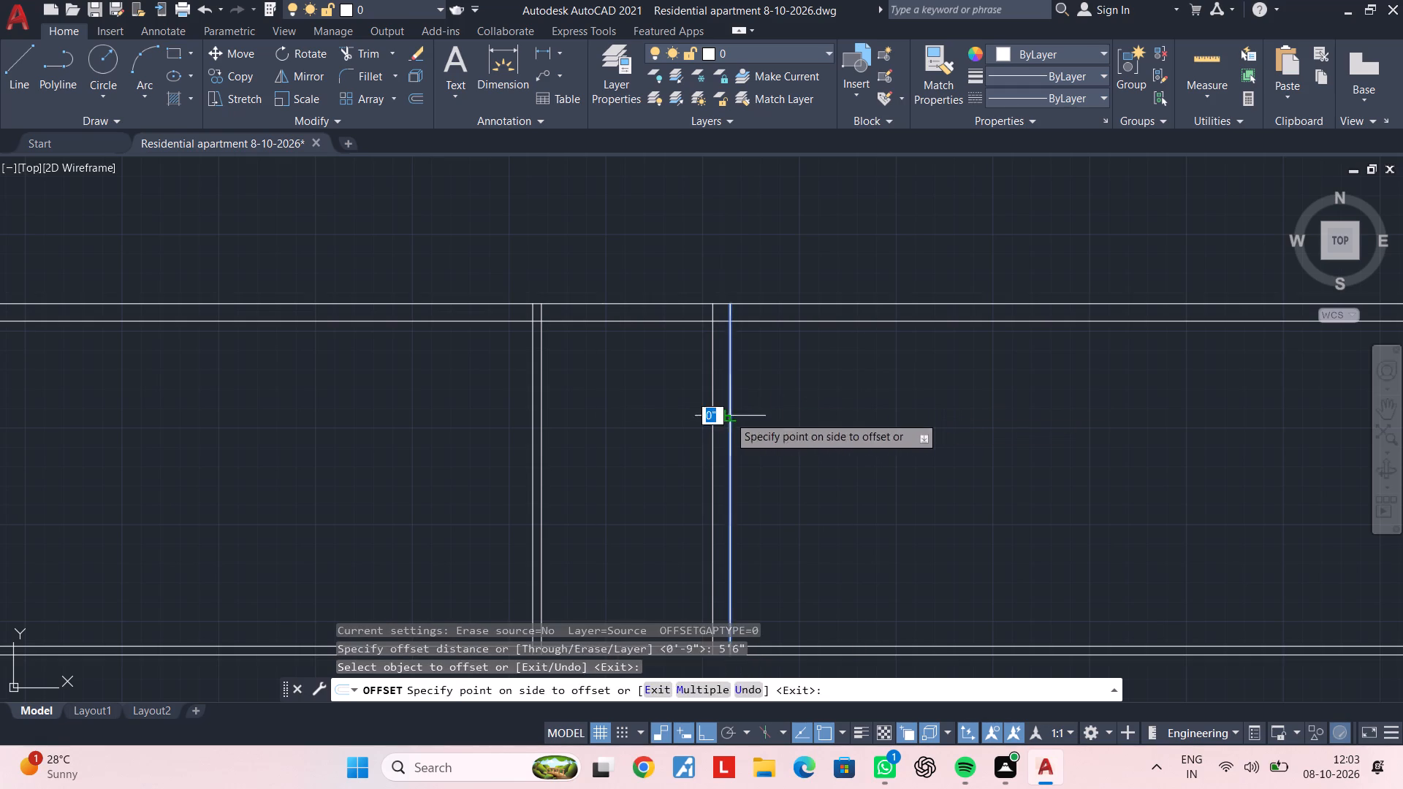
left_click(923, 408)
middle_click_drag(891, 413, 817, 425)
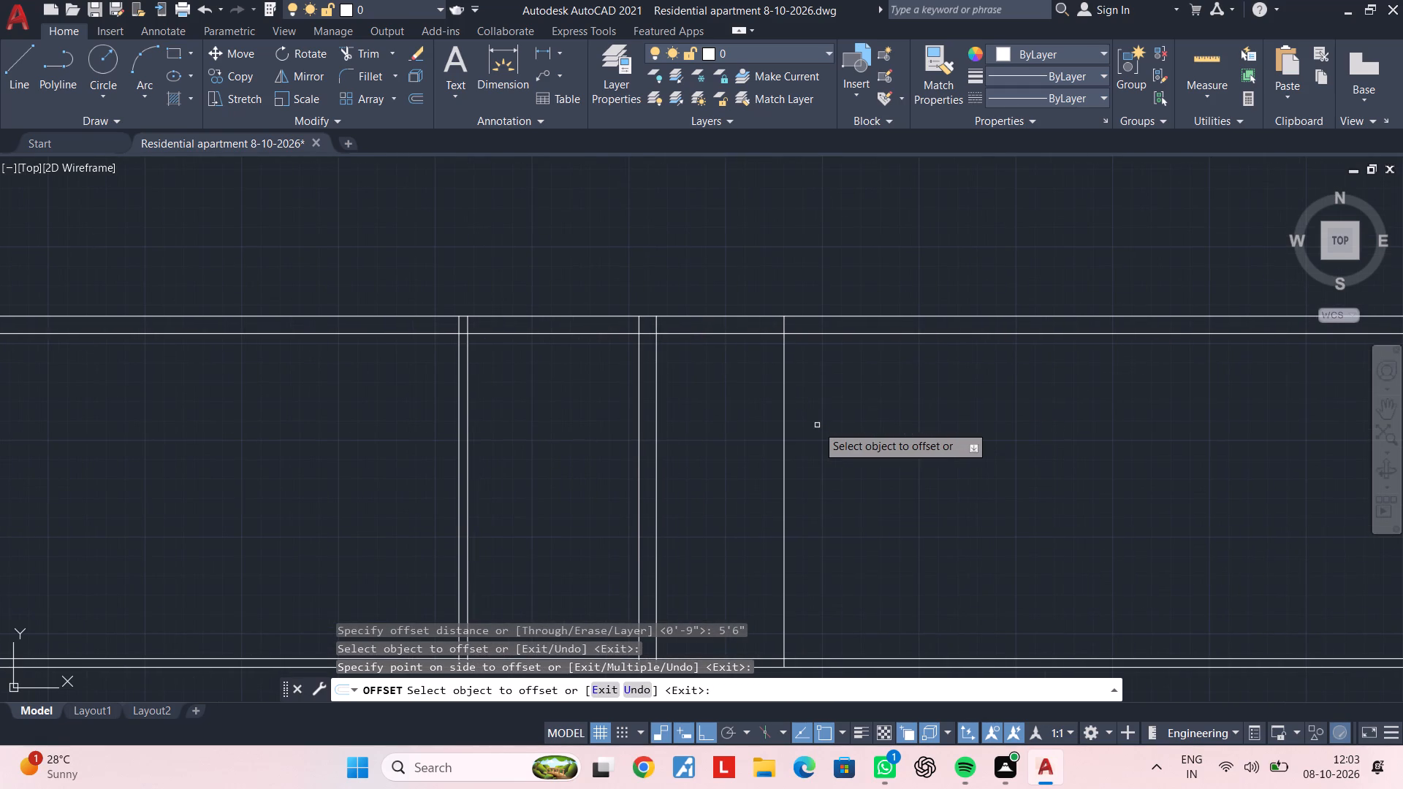
key("space")
Offset the new vertical line 9" to the right to form another 9" wall pair.
key("space")
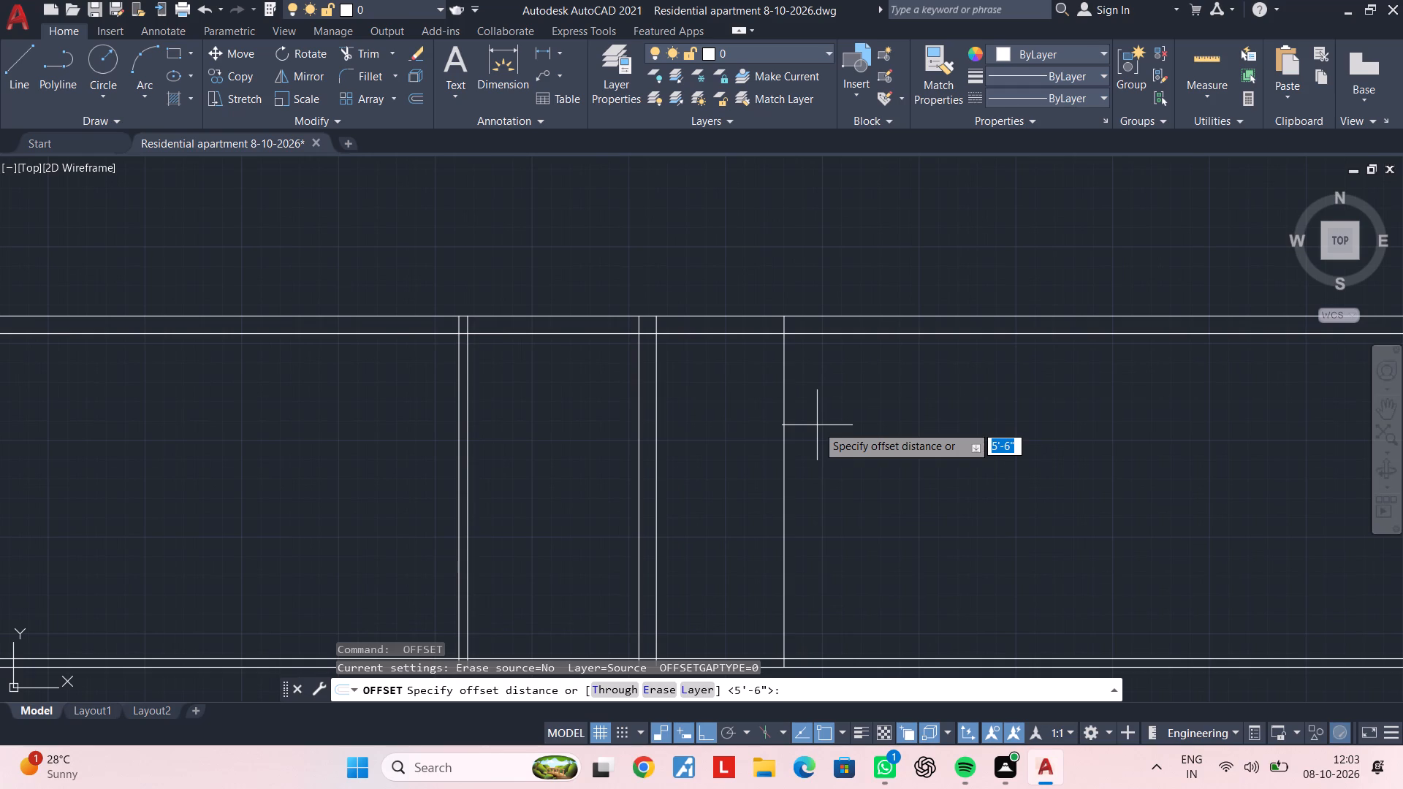
type("9\"")
key("Return")
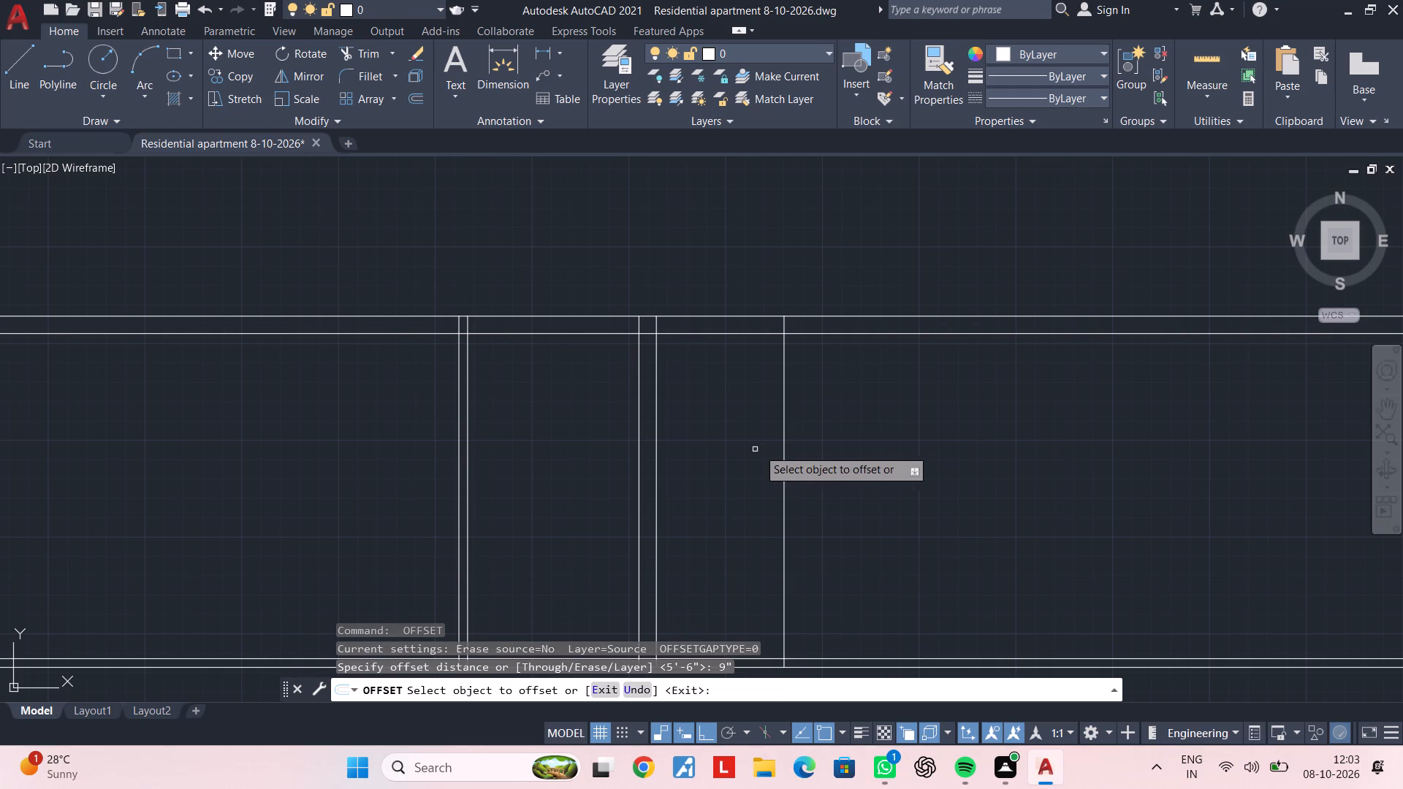
left_click(786, 441)
left_click(906, 425)
middle_click_drag(875, 433, 750, 441)
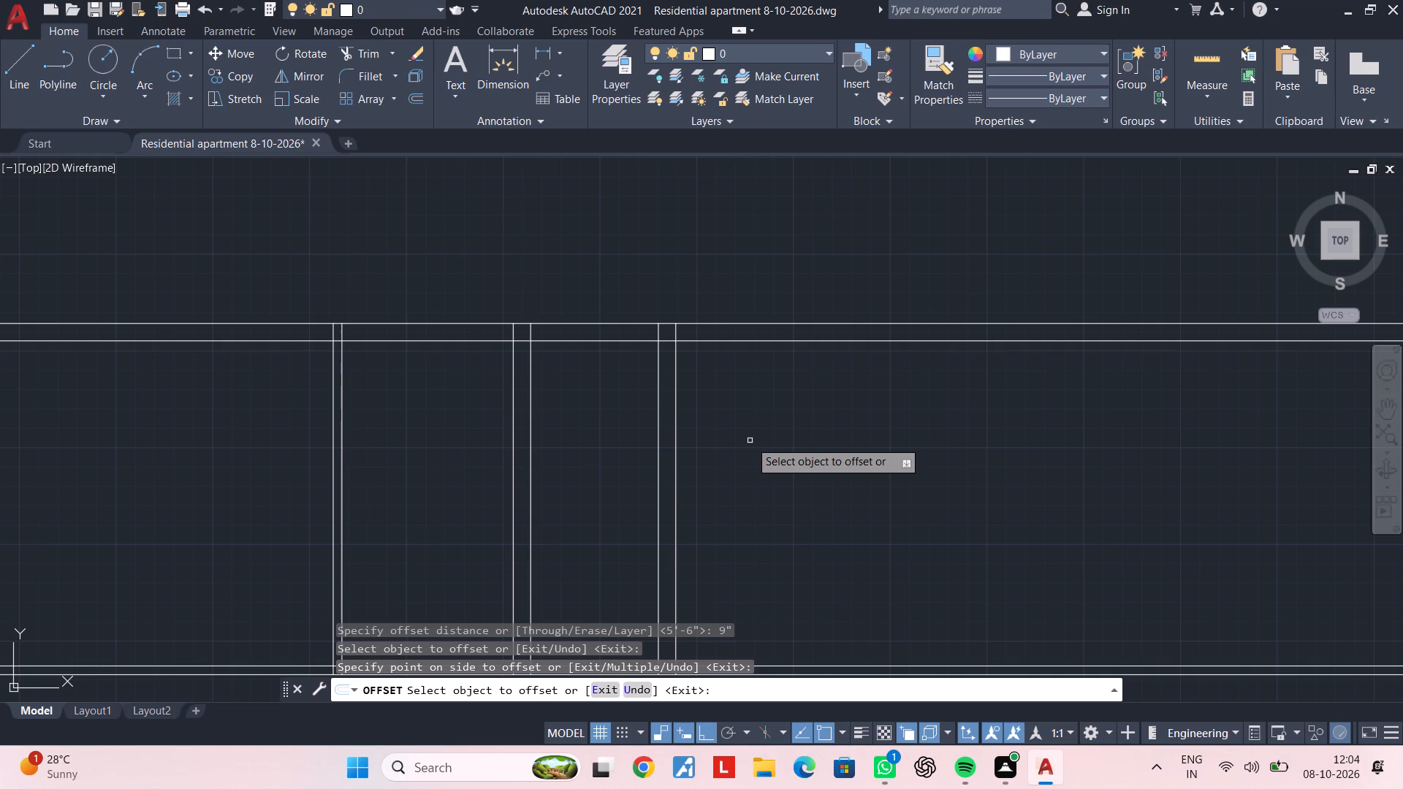
scroll(683, 486, "down", 1)
middle_click_drag(699, 479, 699, 451)
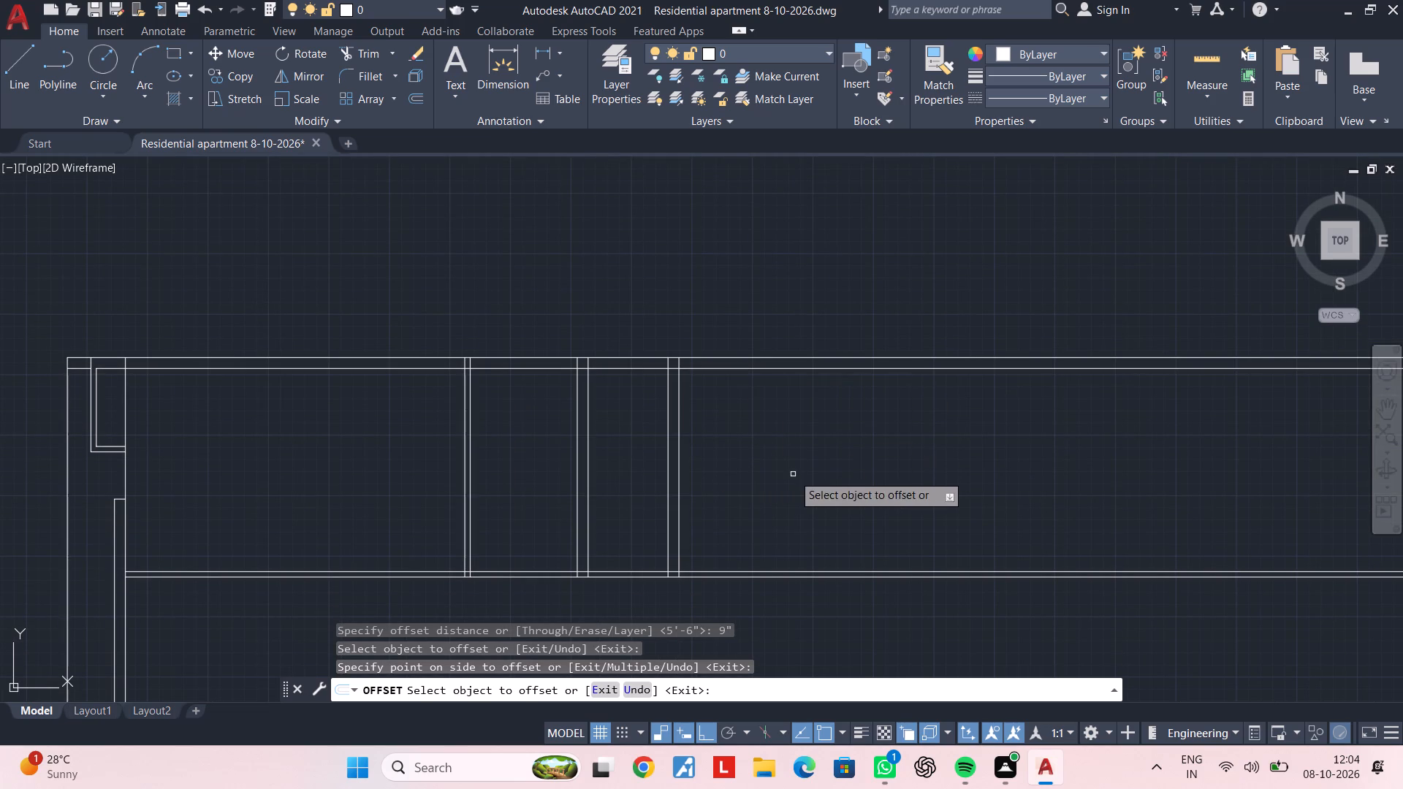
middle_click_drag(766, 467, 699, 489)
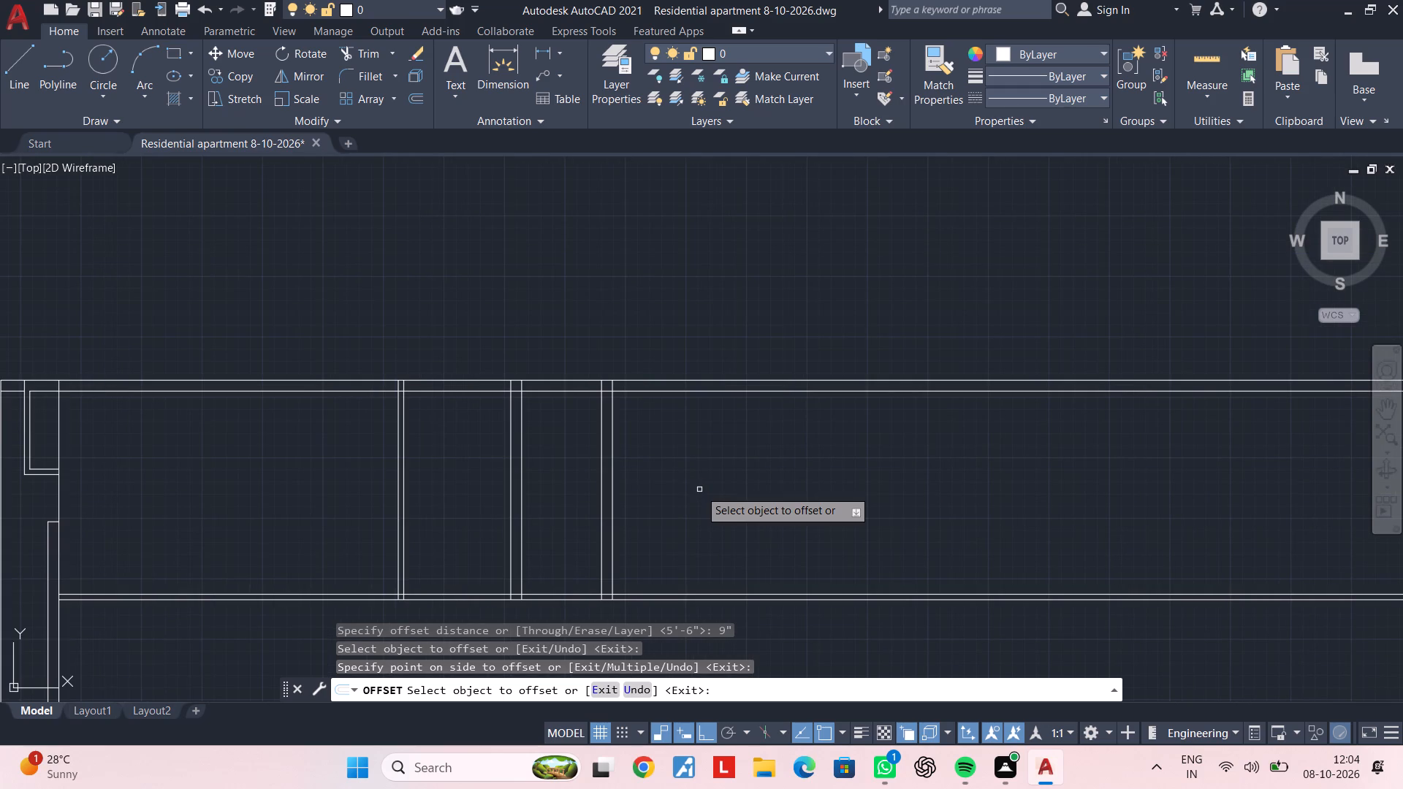
middle_click_drag(699, 489, 724, 481)
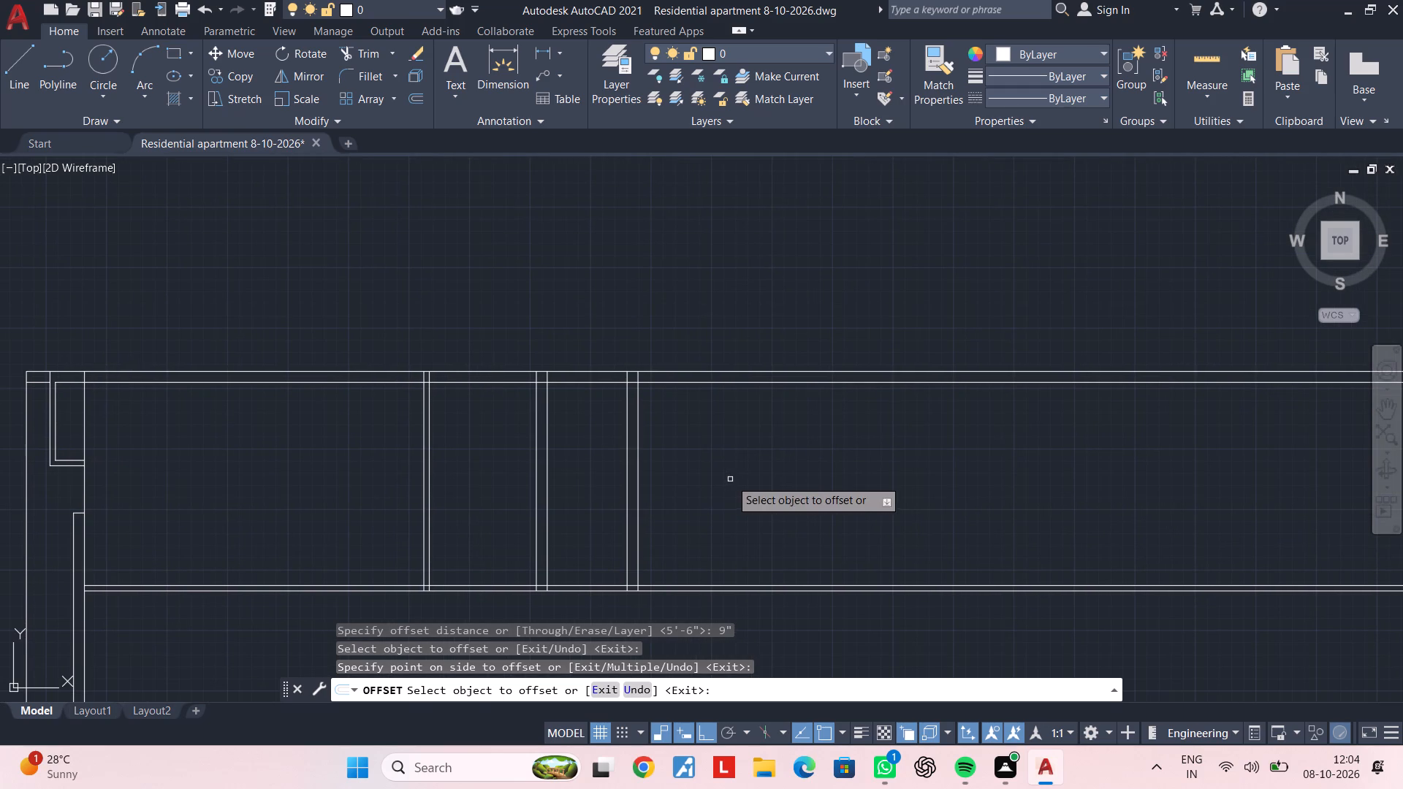
key("Escape")
key("Escape")
middle_click_drag(761, 500, 769, 394)
key("Escape")
key("Escape")
key("Escape")
key("Escape")
key("Escape")
key("Escape")
Offset the right line of the newest 9" wall pair 6' to the right.
type("of")
key("space")
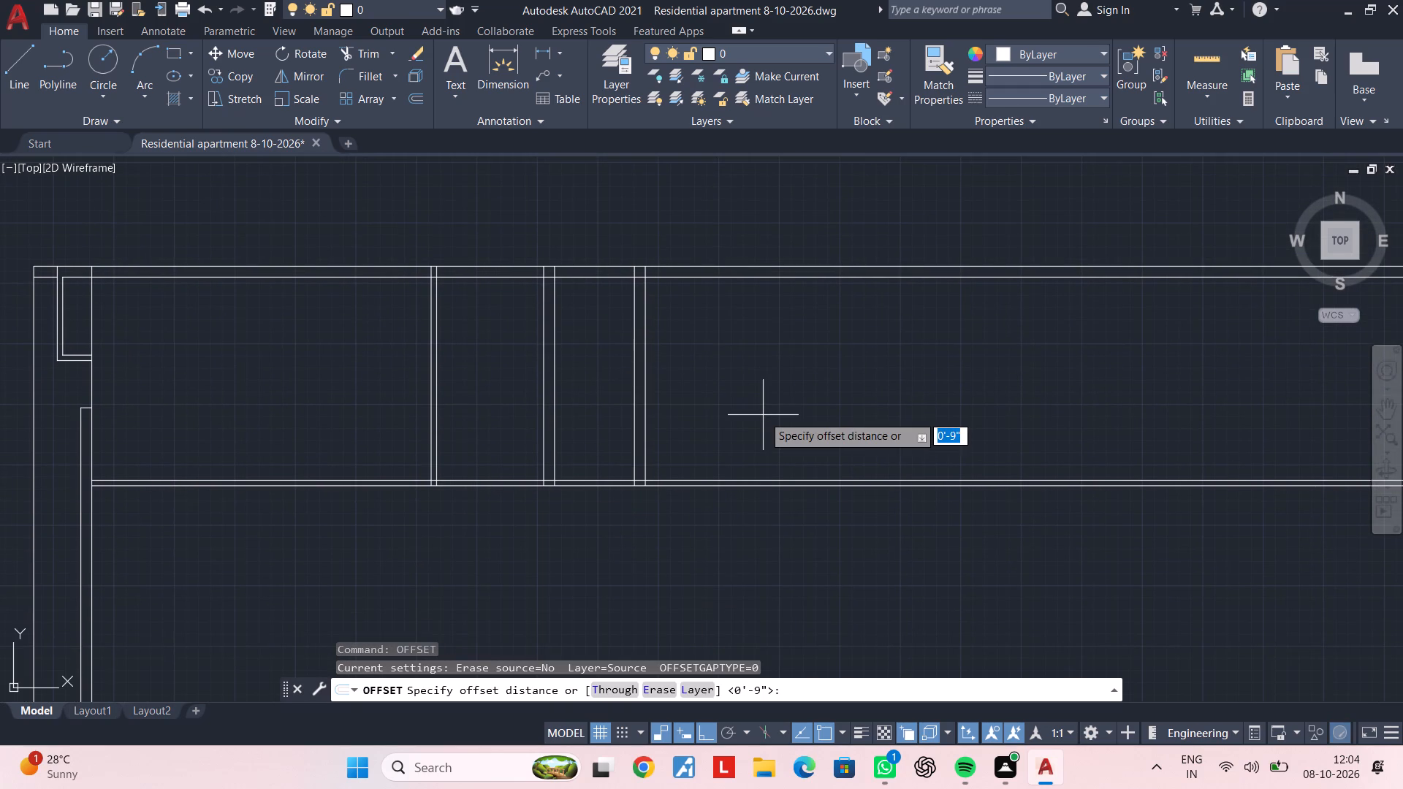
type("6'")
key("Return")
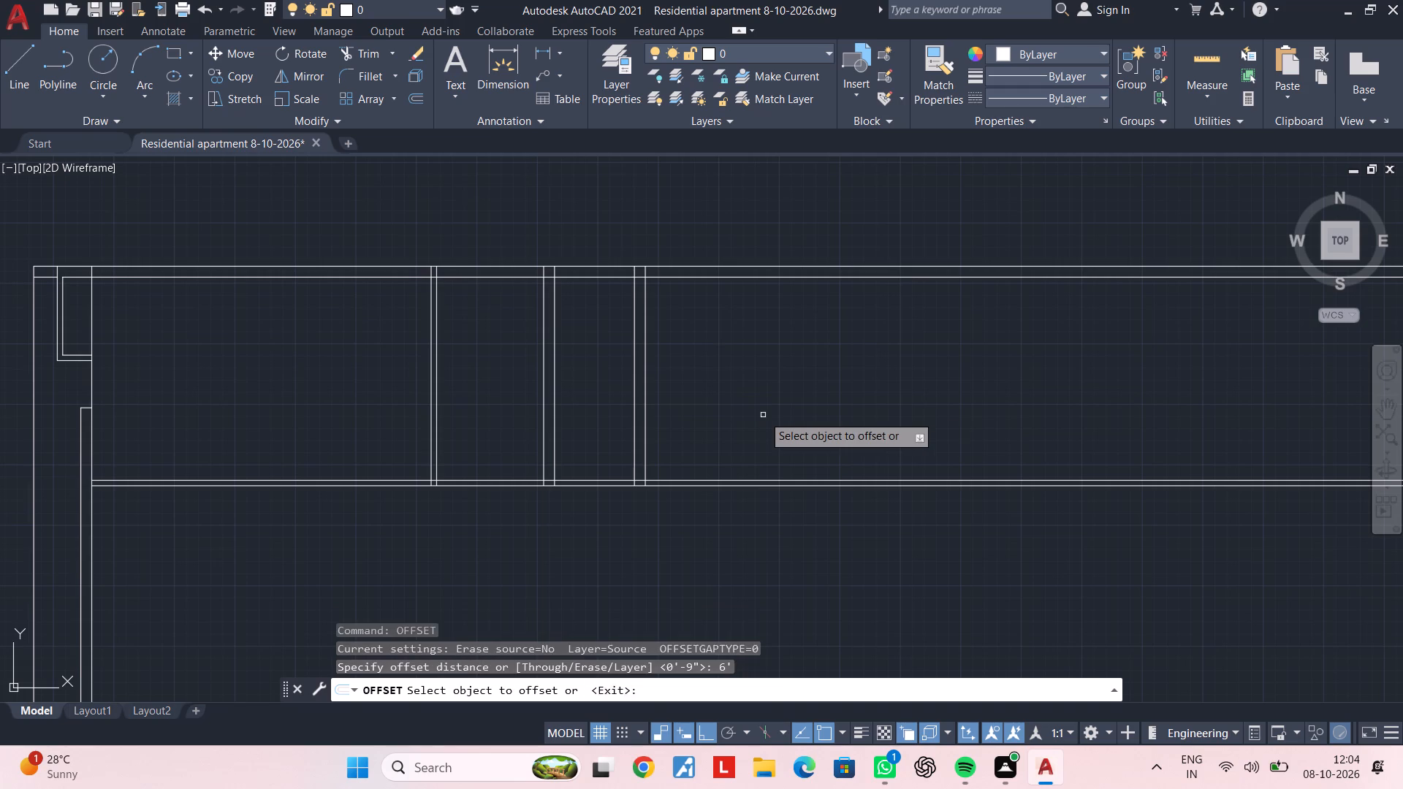
left_click(646, 364)
left_click(940, 373)
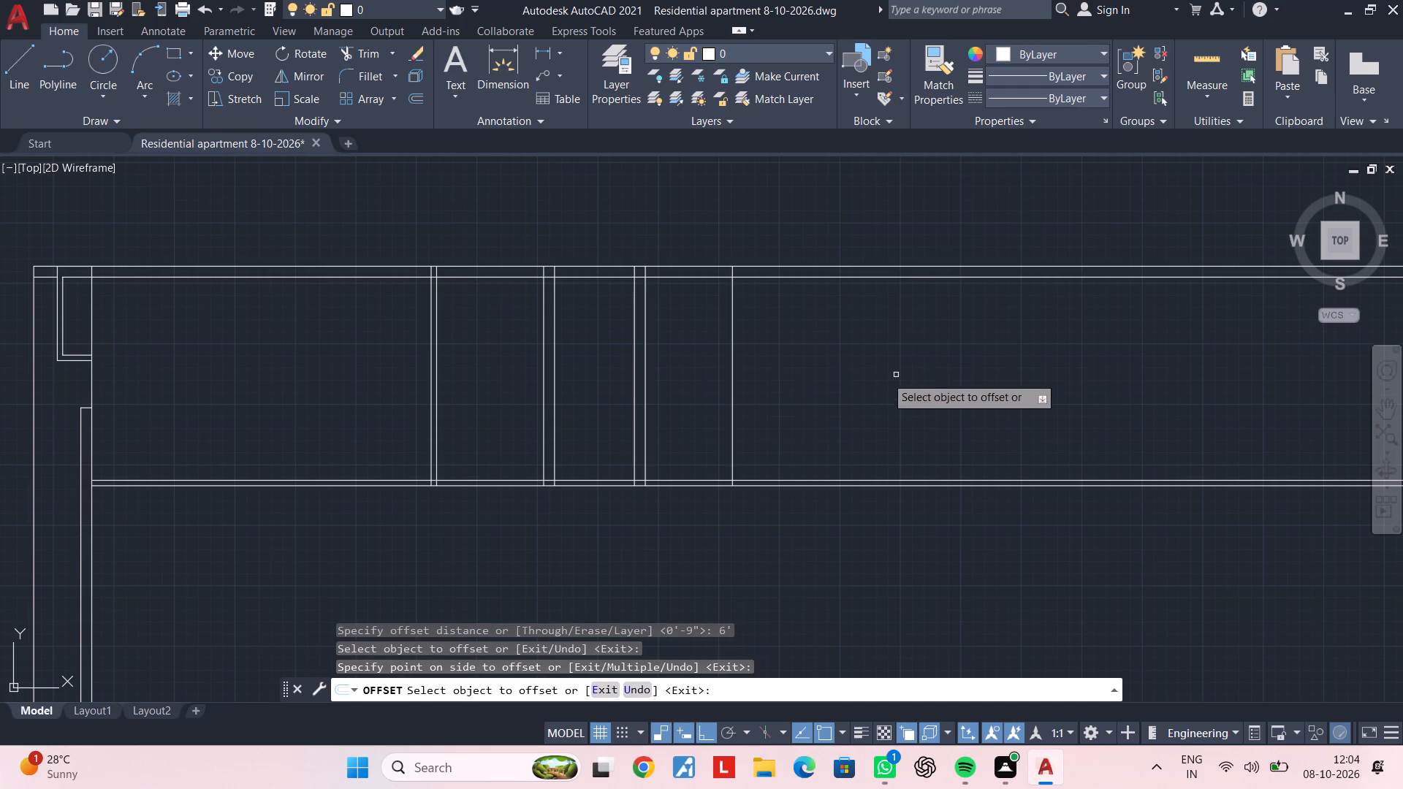
middle_click_drag(794, 384, 717, 397)
key("space")
Offset the new vertical line 4.5" to the right to form a partition wall pair.
key("space")
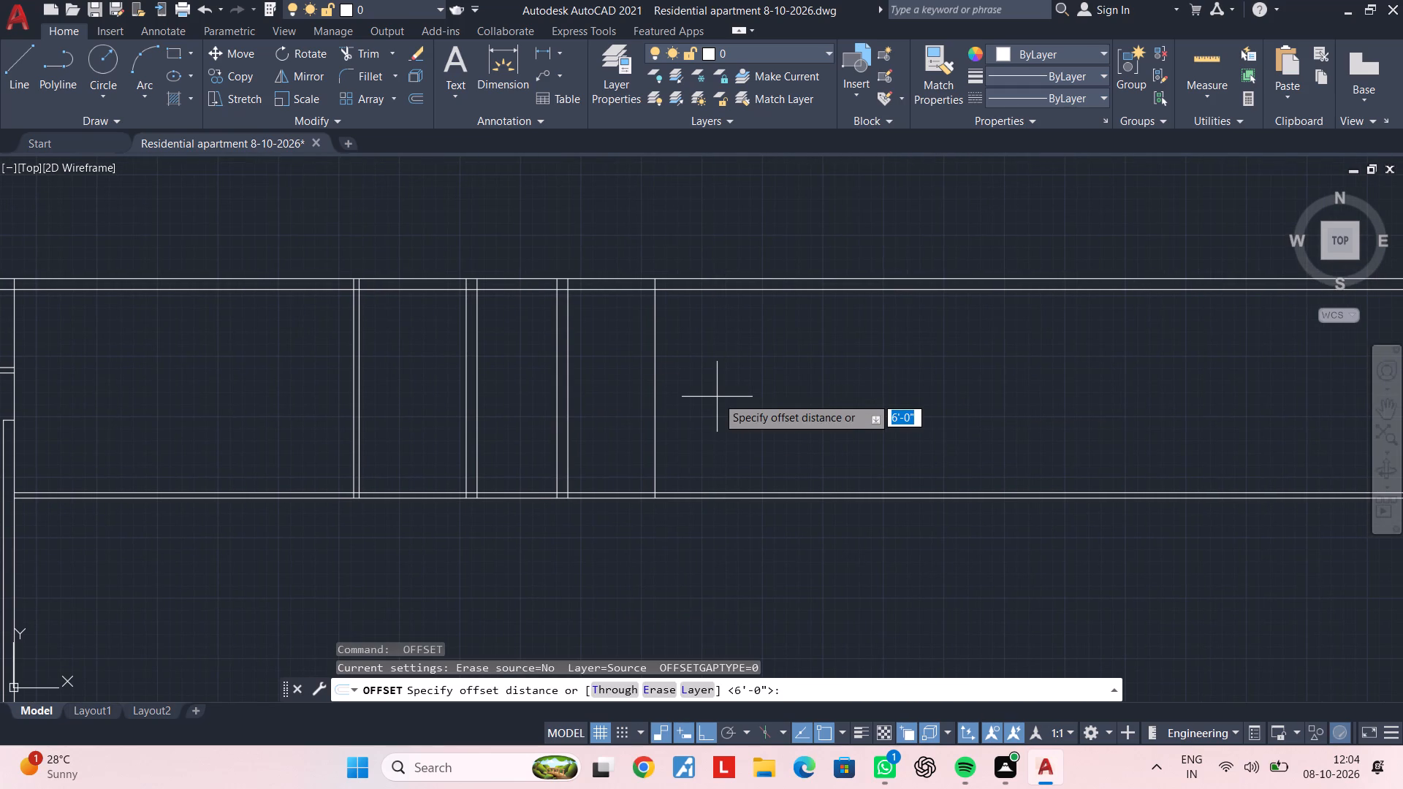
type("4.5\"")
key("Return")
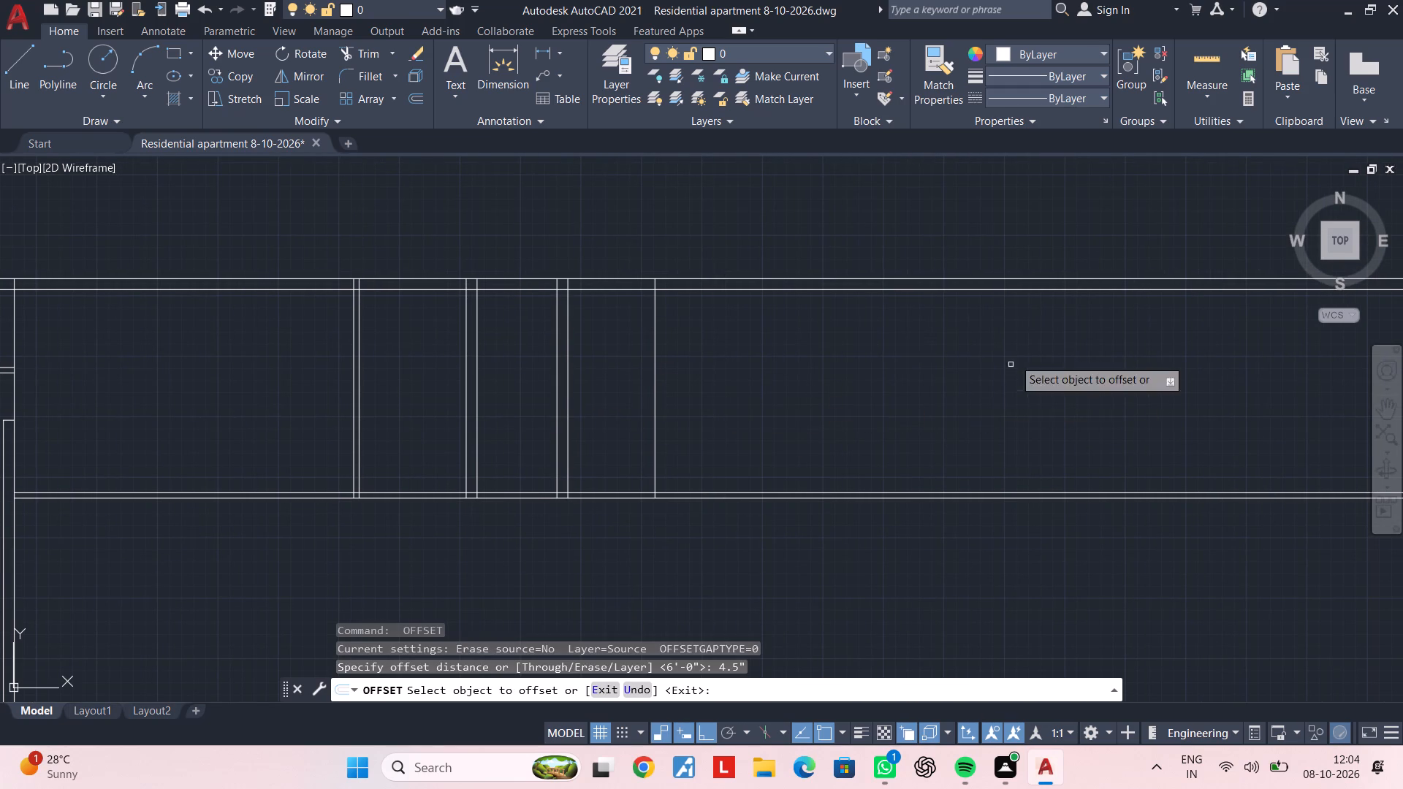
left_click(654, 388)
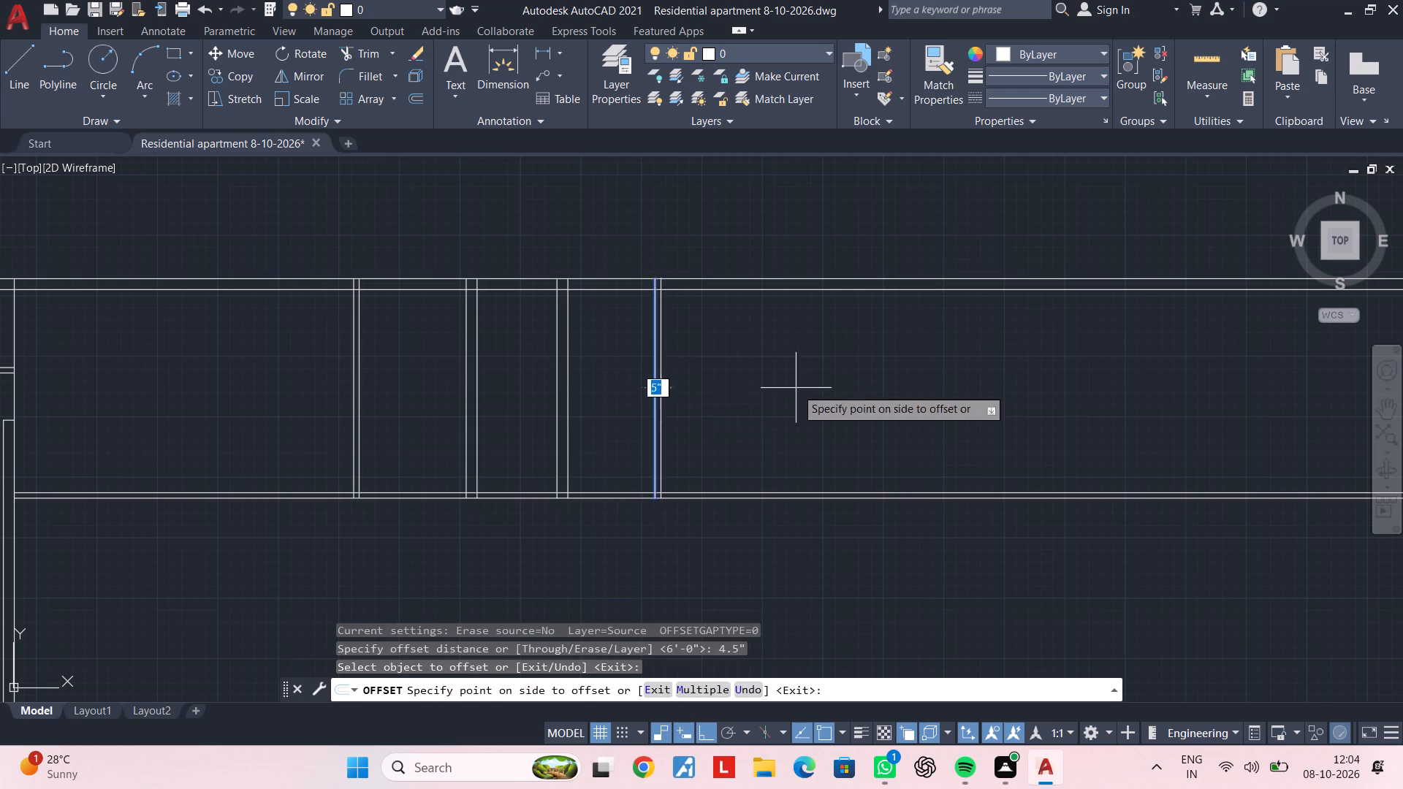
left_click(797, 388)
key("space")
Offset the right line of the new 4.5" partition wall 14' to the right.
key("space")
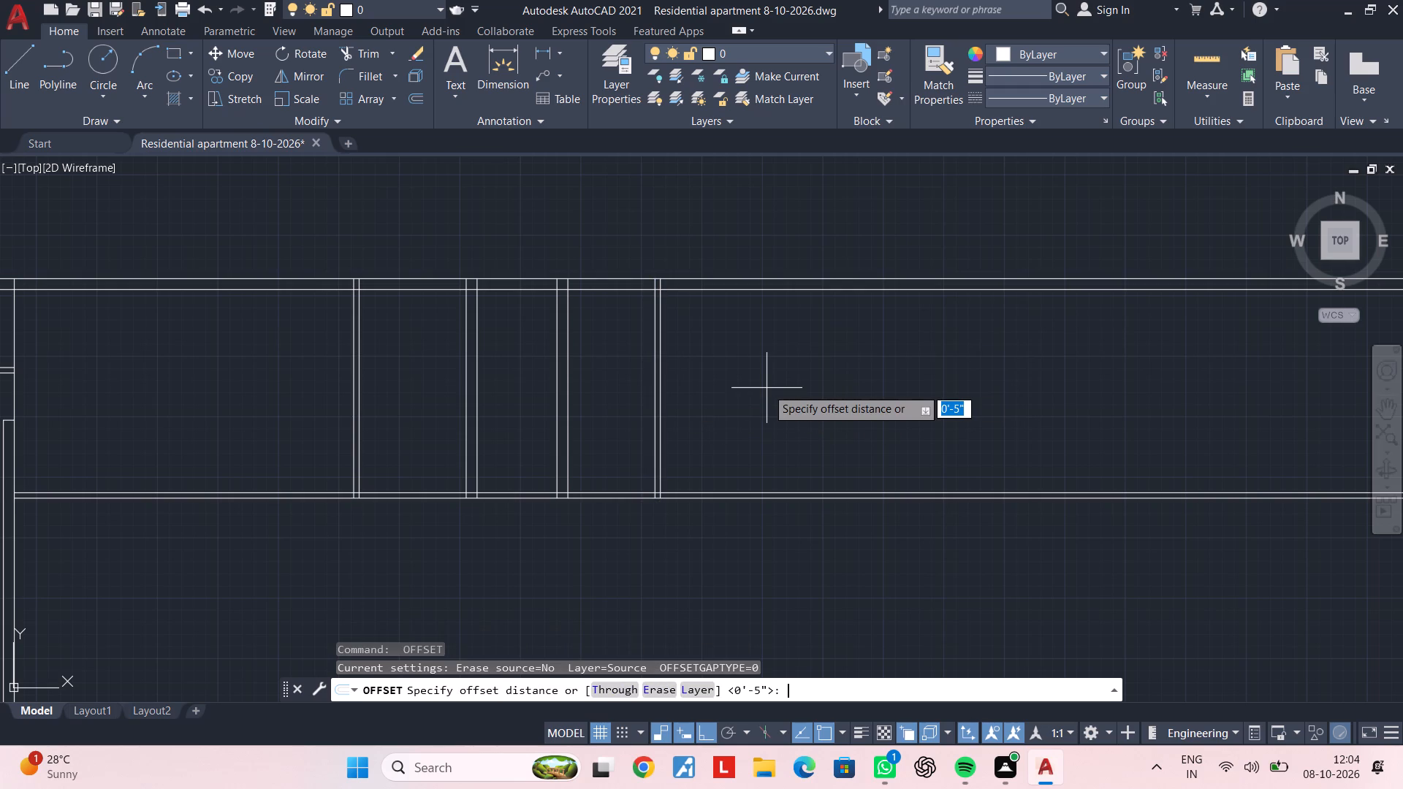
type("14'")
key("Return")
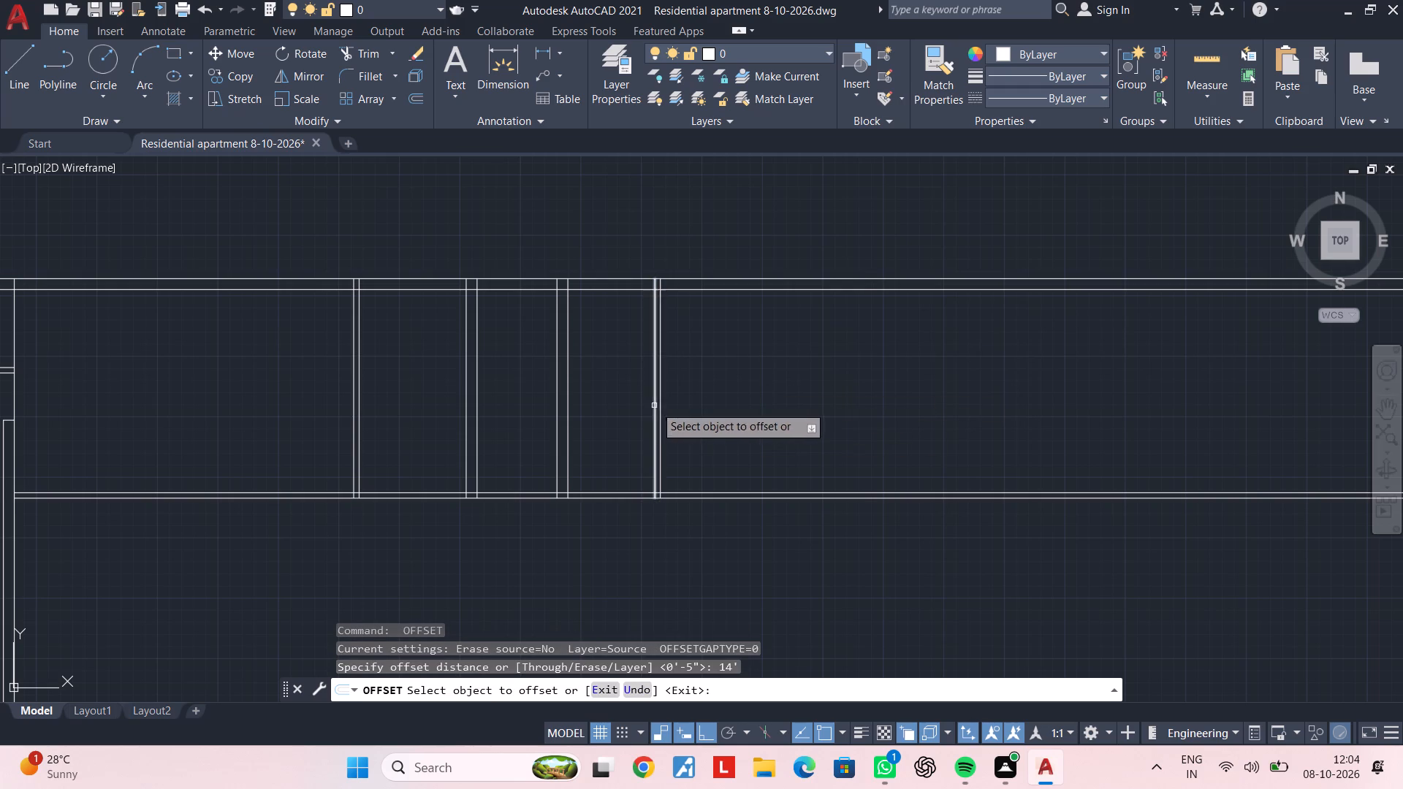
left_click(661, 403)
left_click(969, 404)
middle_click_drag(946, 400, 827, 422)
key("space")
Offset the new vertical line 9" to the right to form a 9" wall pair.
key("space")
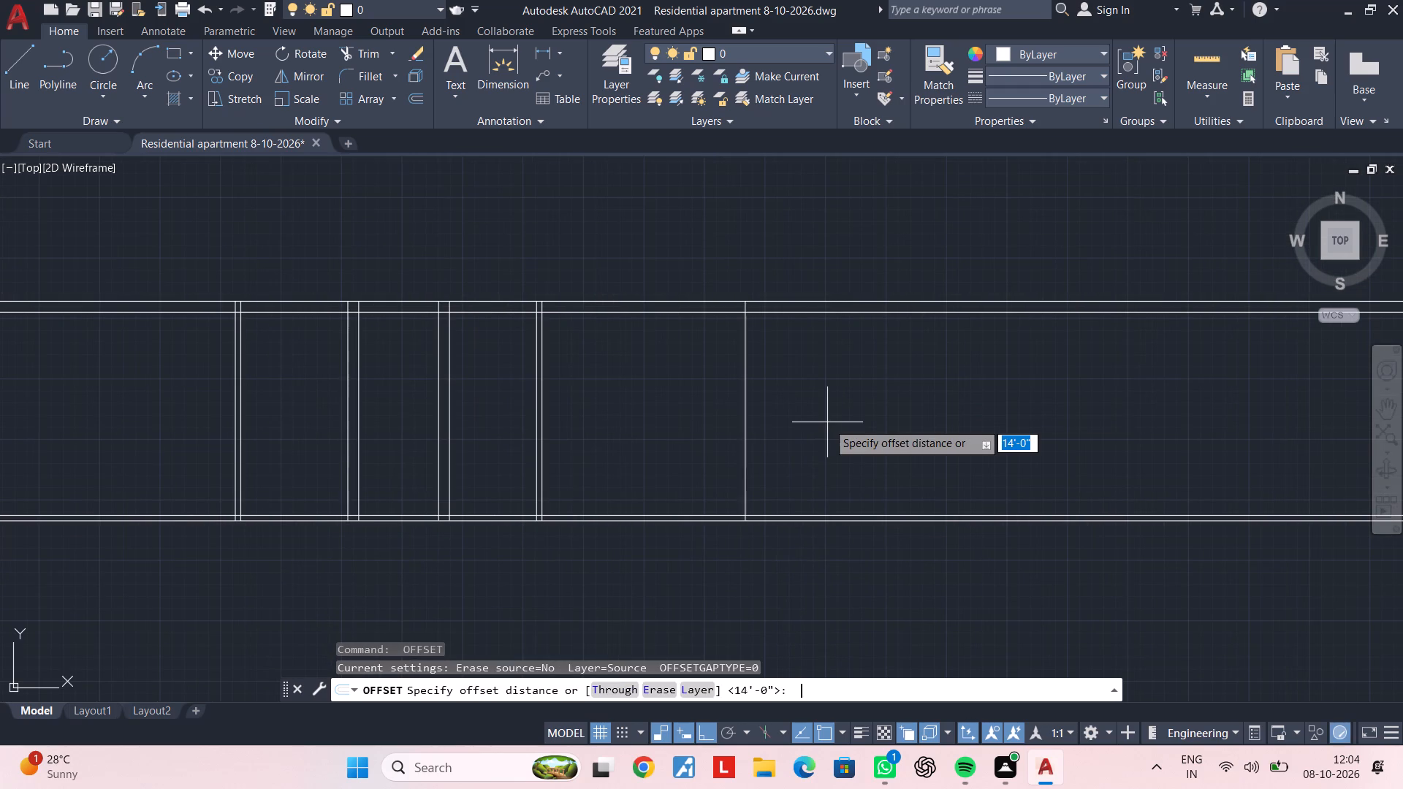
type("9\"")
key("Return")
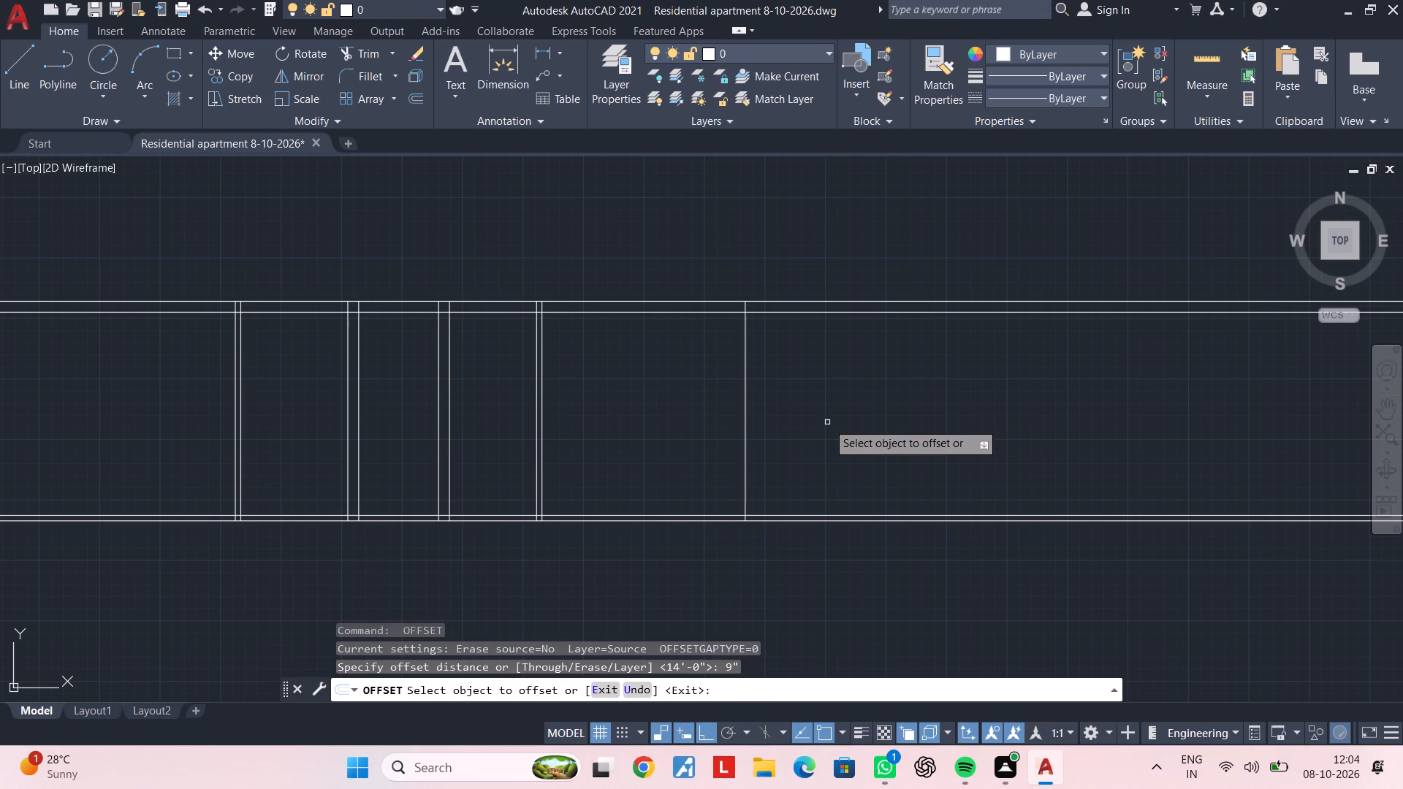
scroll(806, 436, "down", 1)
left_click(767, 430)
left_click(926, 418)
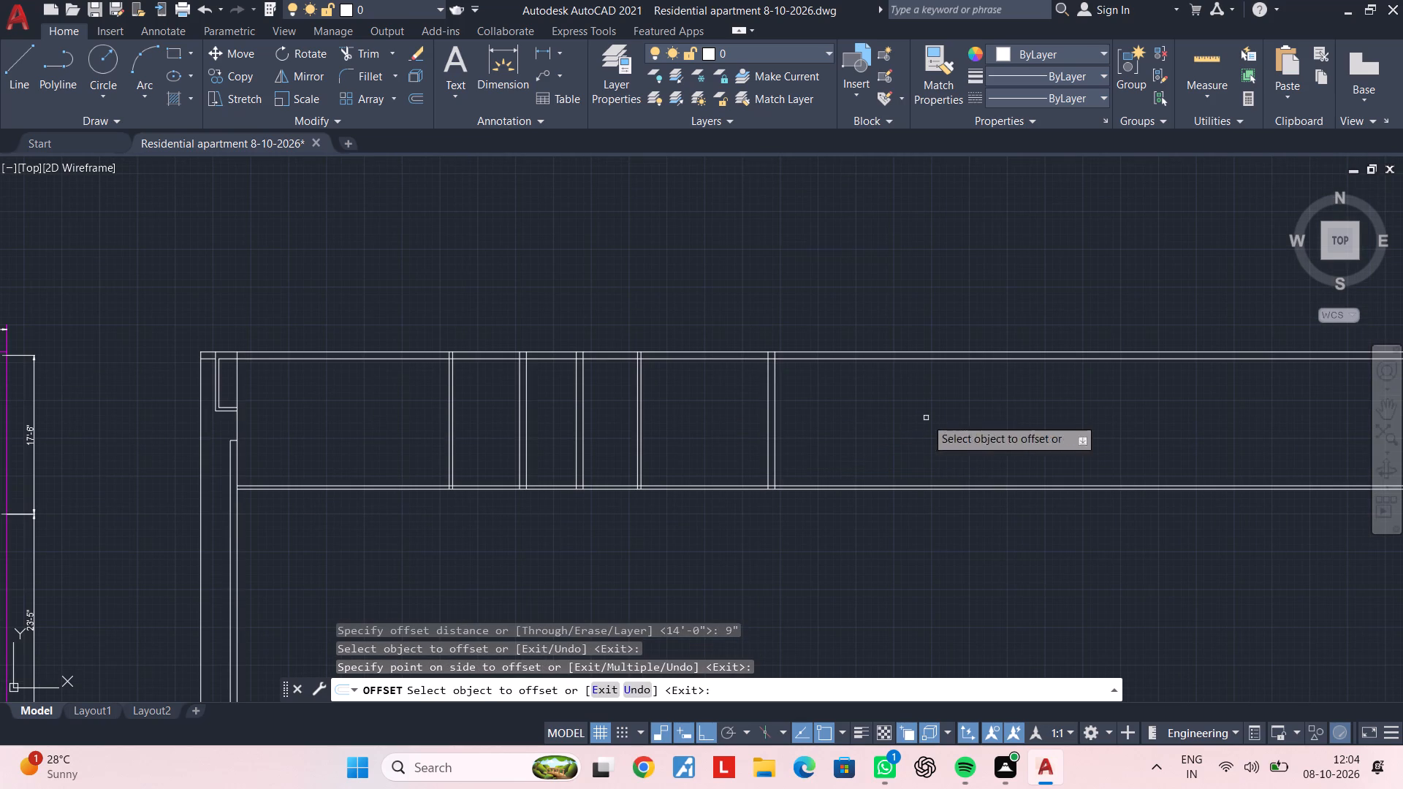
key("Escape")
key("Escape")
key("Escape")
key("Escape")
key("Escape")
key("Escape")
key("Escape")
key("Escape")
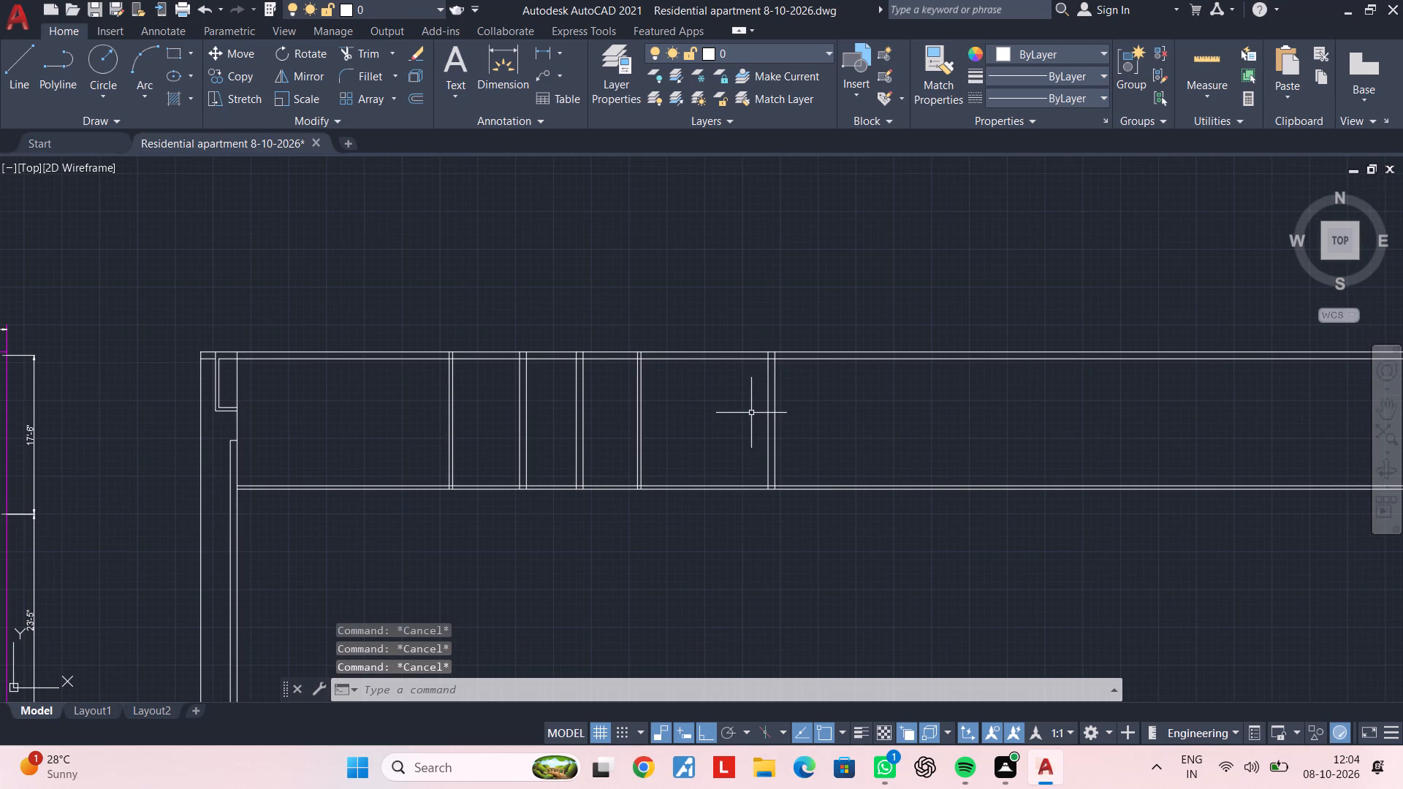
key("Escape")
key("Escape")
key("Escape")
key("Escape")
key("Escape")
key("Escape")
key("Escape")
key("Escape")
key("Escape")
key("Escape")
key("Escape")
key("Escape")
key("Escape")
key("Escape")
key("Escape")
key("Escape")
key("Escape")
key("Escape")
key("Escape")
key("Escape")
key("Escape")
key("Escape")
key("Escape")
key("Escape")
Offset the right line of the last 9" wall pair 6'3" to the right.
type("of 6'3\"")
key("Return")
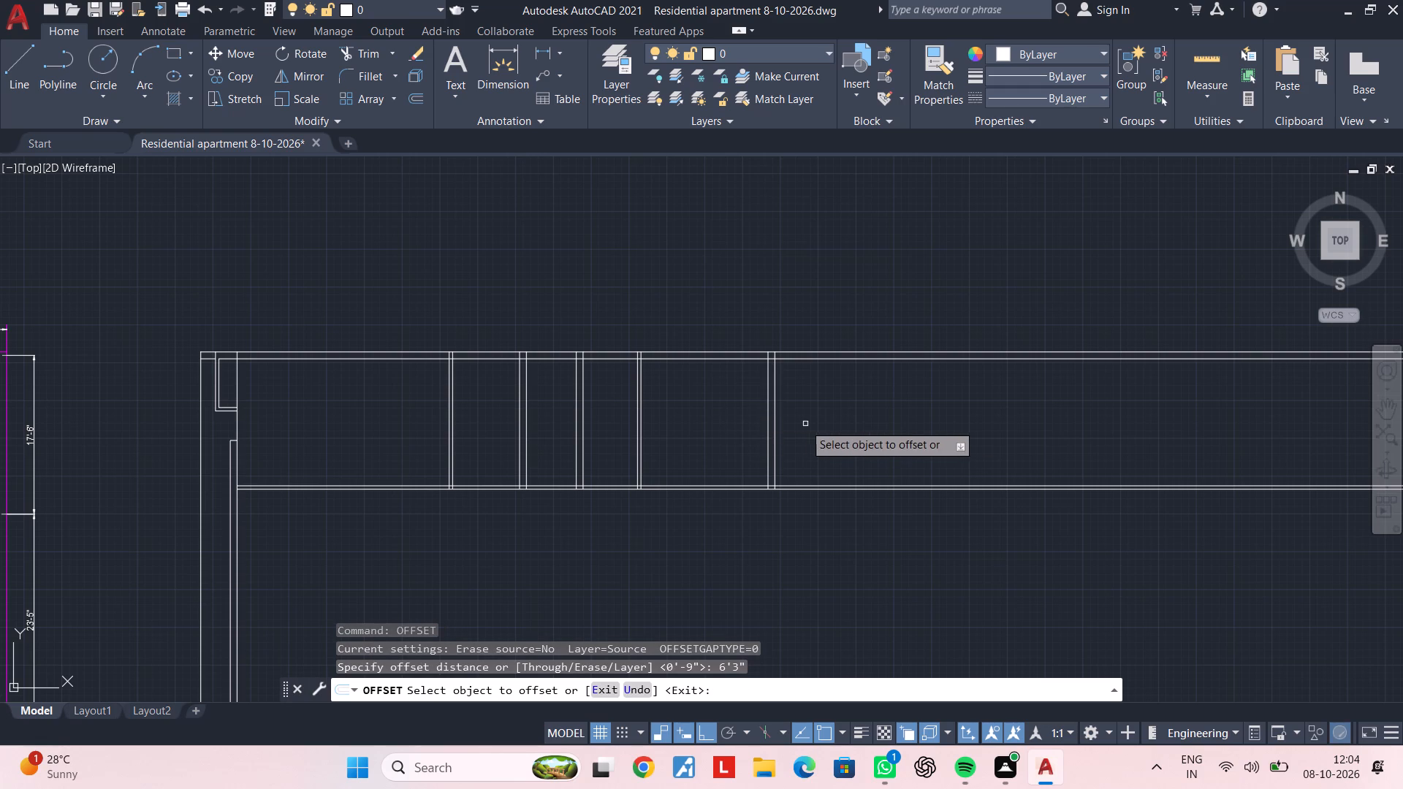
left_click(776, 422)
left_click(1016, 419)
key("Escape")
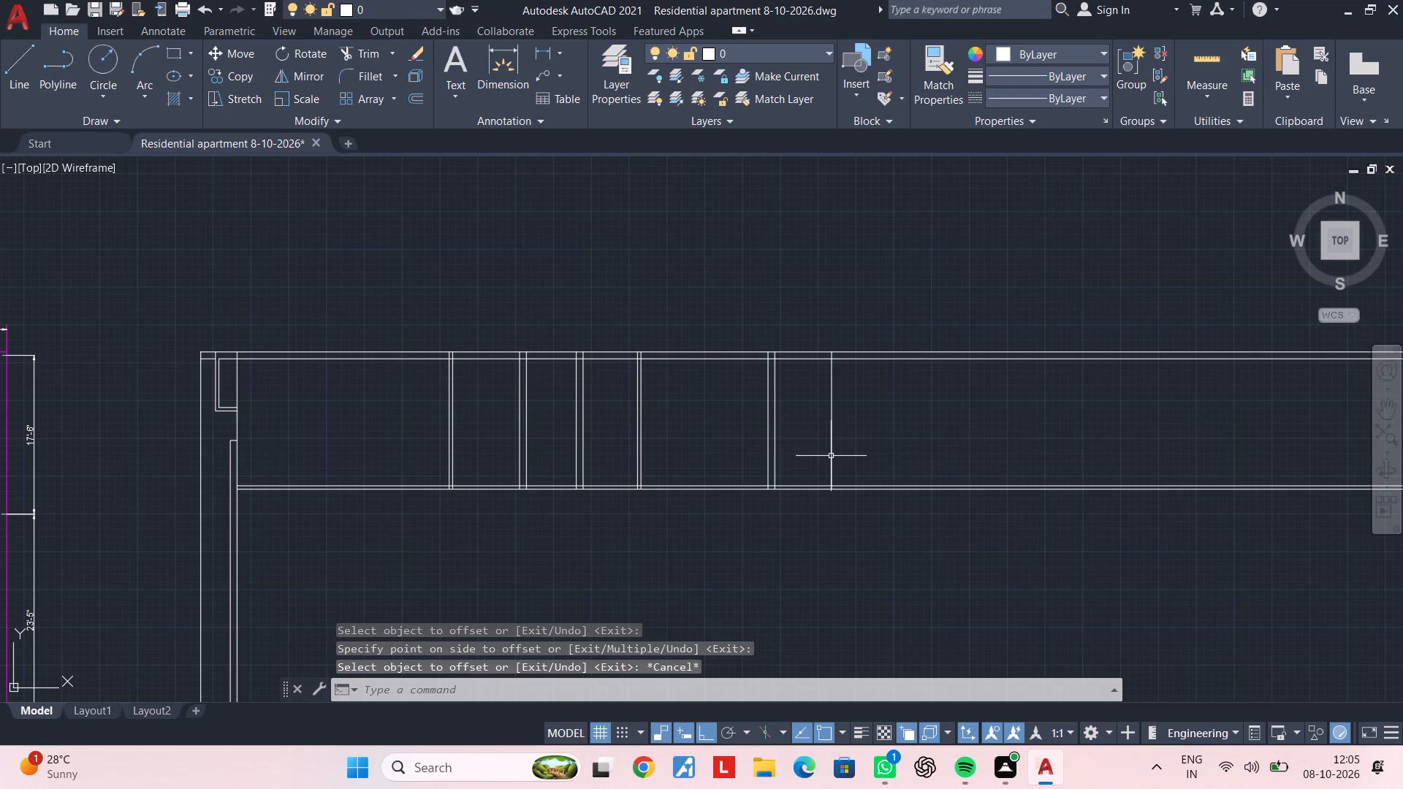
Stretch the new vertical line's lower end straight down, well past the rooms' lower horizontal wall pair.
middle_click_drag(831, 456, 829, 373)
scroll(837, 370, "down", 2)
scroll(839, 374, "up", 1)
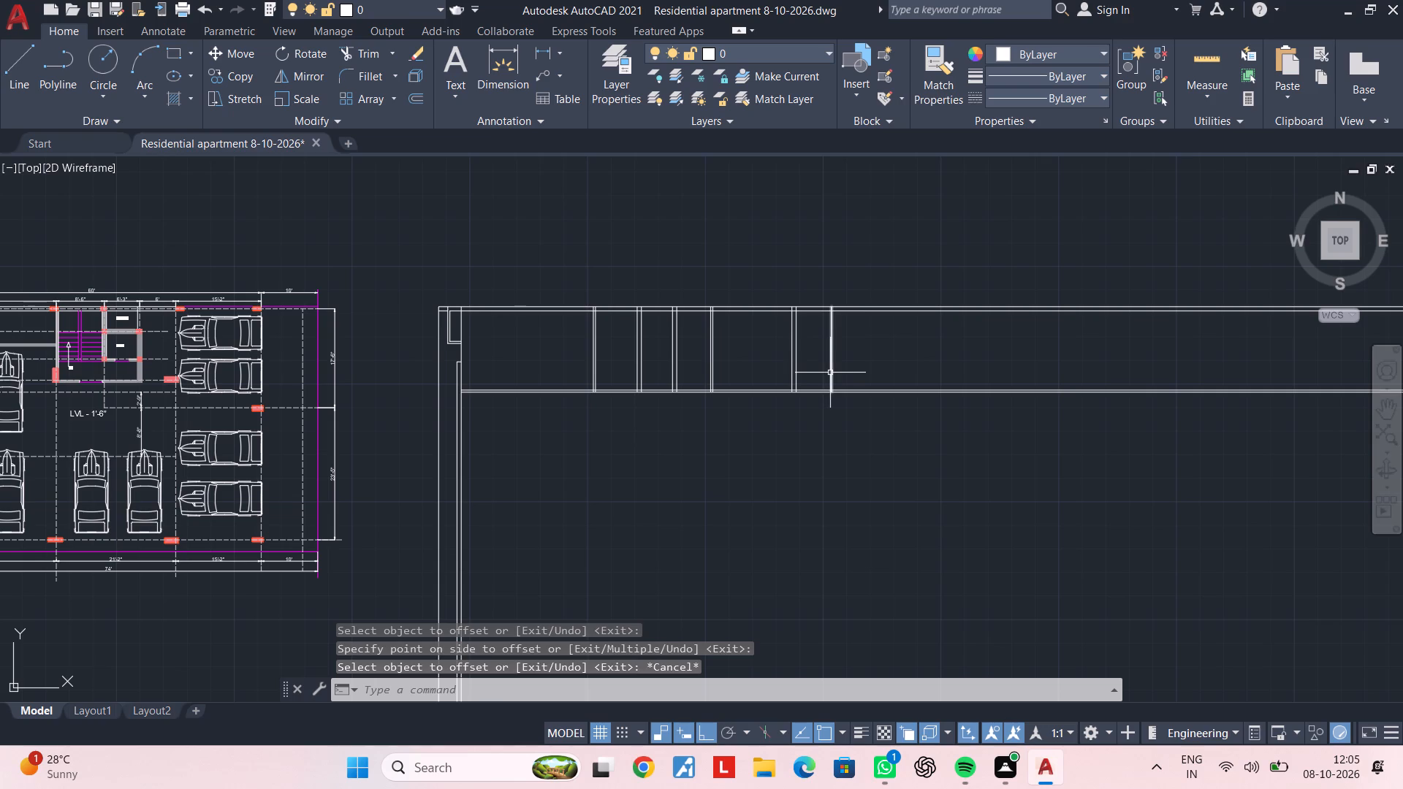
left_click(831, 373)
left_click(834, 394)
middle_click_drag(834, 538, 834, 396)
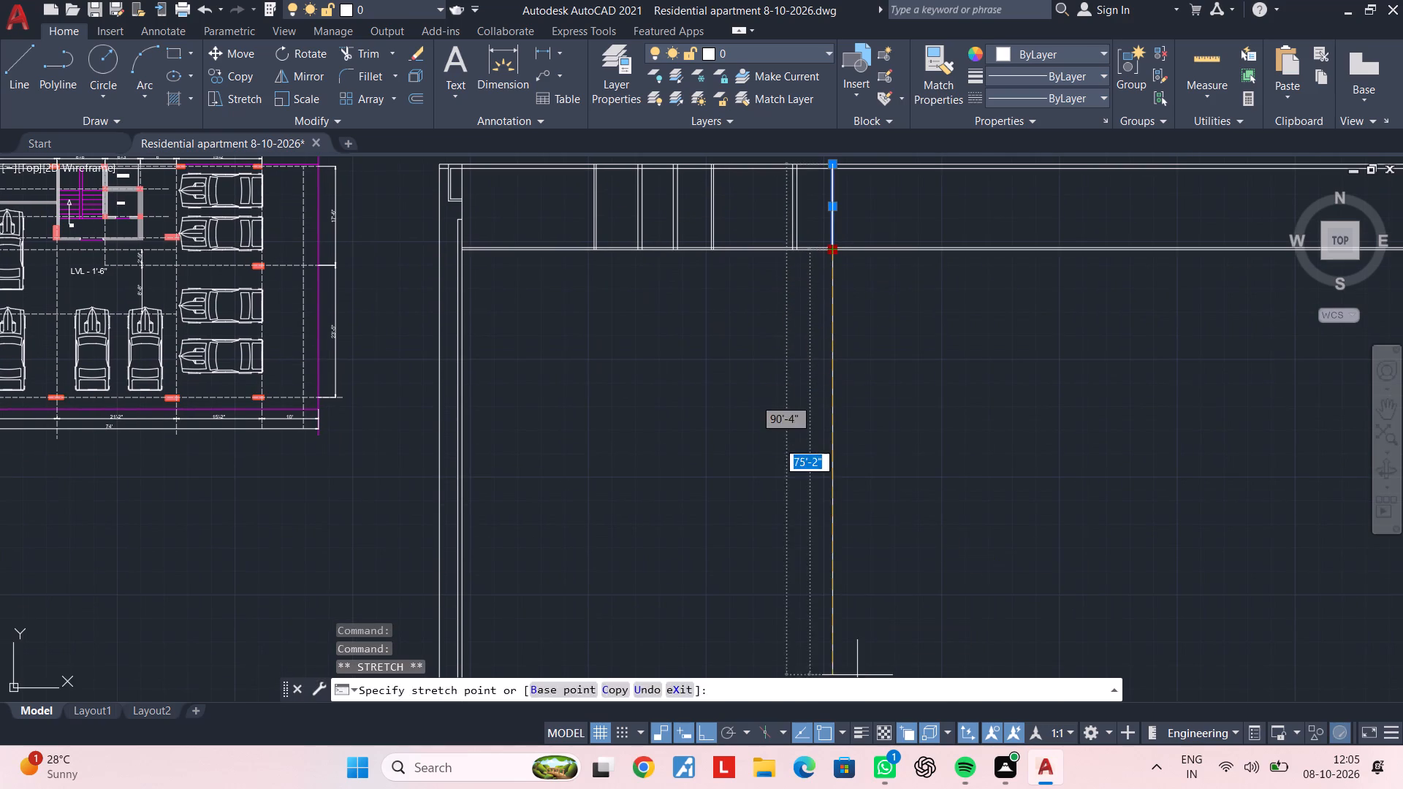
left_click(858, 686)
left_click(812, 552)
scroll(745, 500, "down", 2)
middle_click_drag(750, 503, 805, 622)
scroll(826, 552, "up", 4)
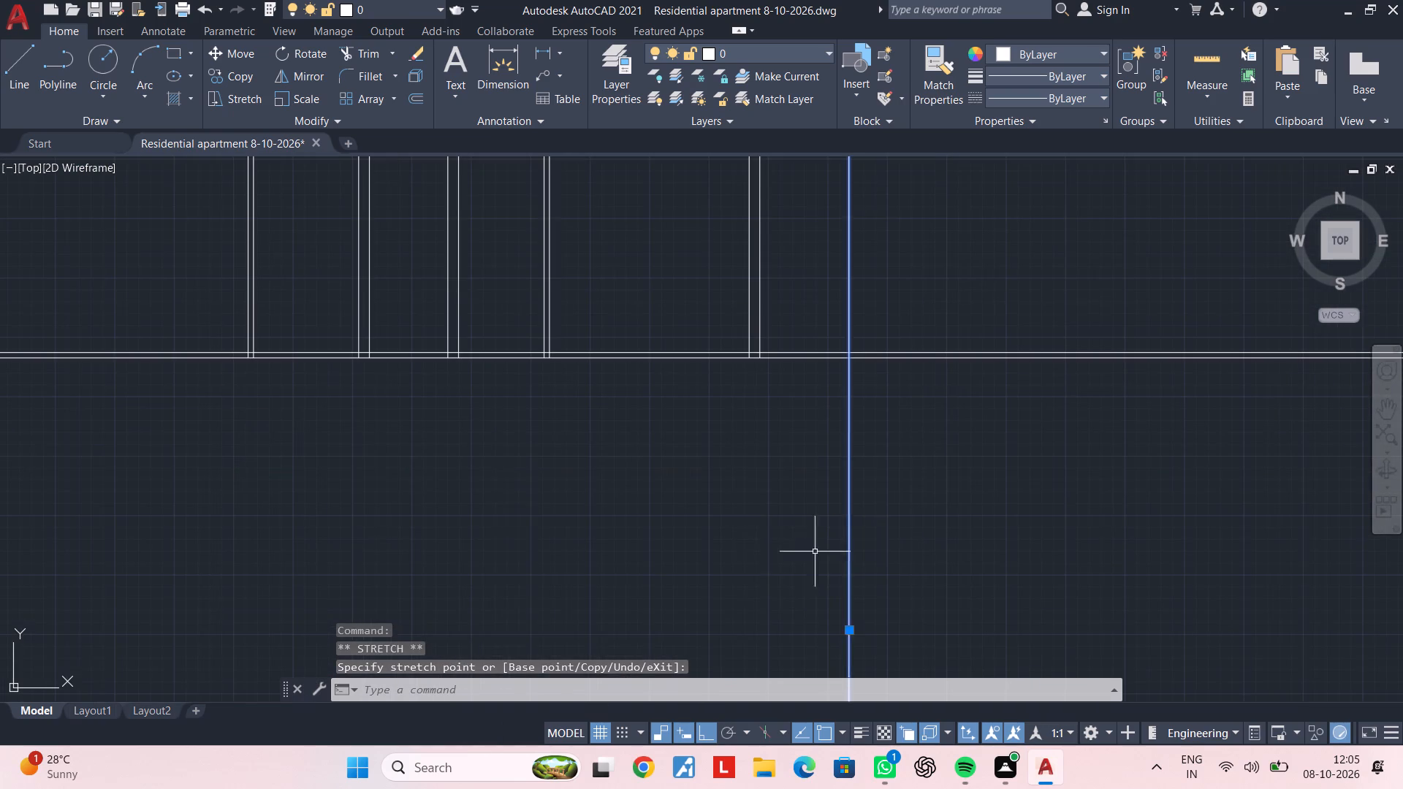
key("Escape")
key("Escape")
middle_click_drag(725, 501, 1028, 568)
scroll(896, 567, "down", 2)
middle_click_drag(904, 567, 926, 567)
middle_click_drag(965, 546, 853, 547)
key("Escape")
key("Escape")
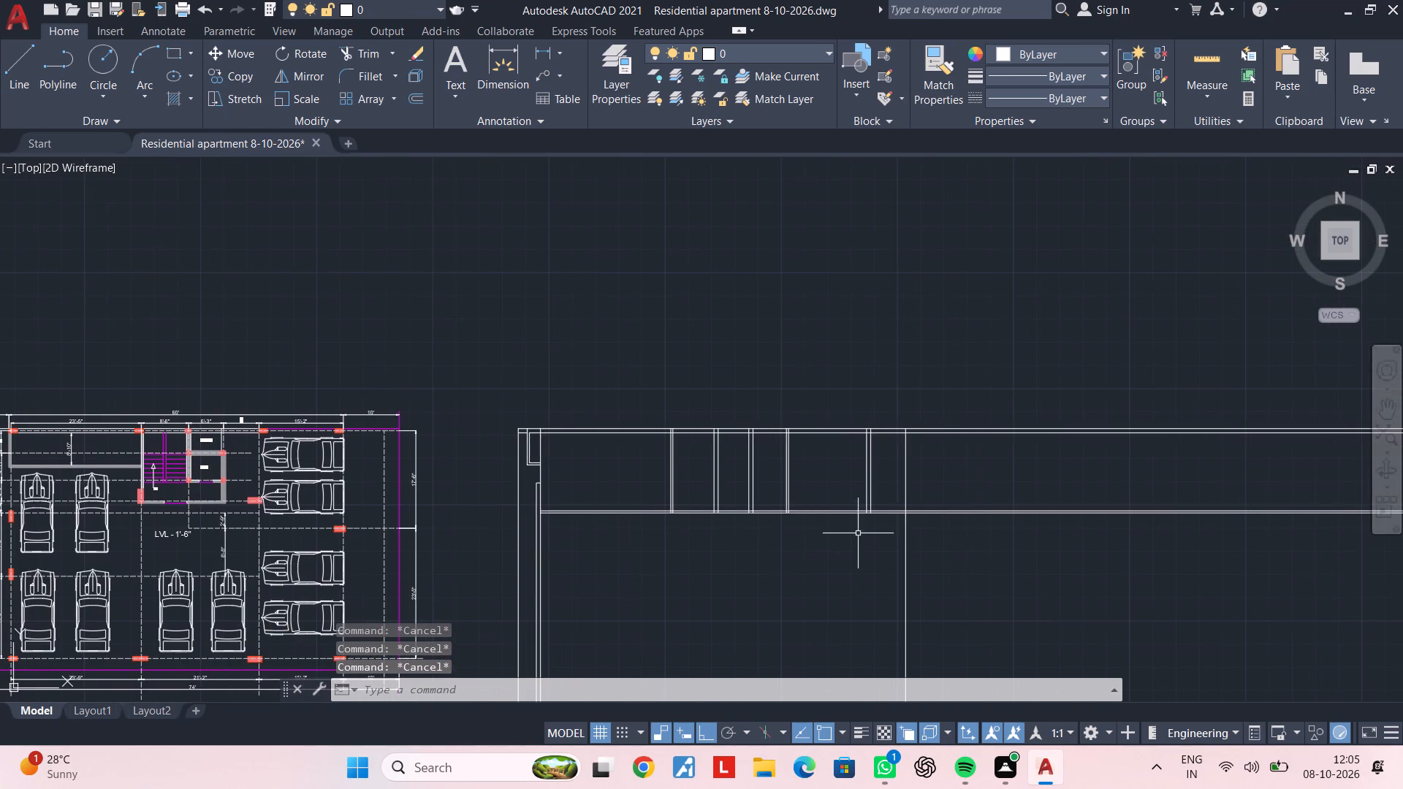
Trim both lines of the rooms' lower horizontal wall pair to the right of the extended vertical line.
scroll(853, 528, "up", 2)
middle_click_drag(851, 527, 777, 559)
key("Escape")
key("Escape")
type("tr")
key("space")
left_click_drag(1060, 595, 1063, 586)
left_click(1043, 470)
key("Escape")
middle_click_drag(704, 603, 822, 593)
key("Escape")
key("Escape")
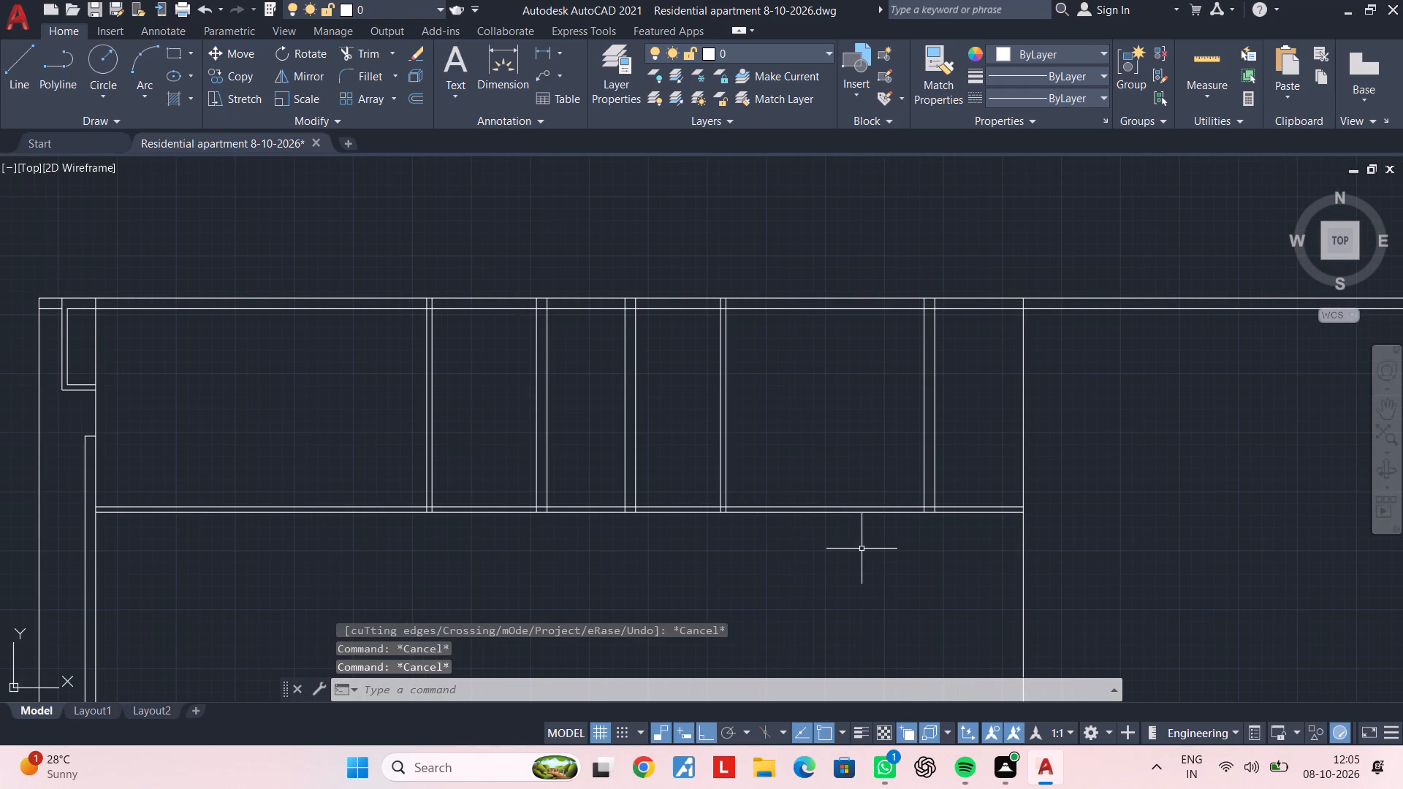
key("Escape")
key("Escape")
middle_click_drag(860, 546, 826, 557)
key("Escape")
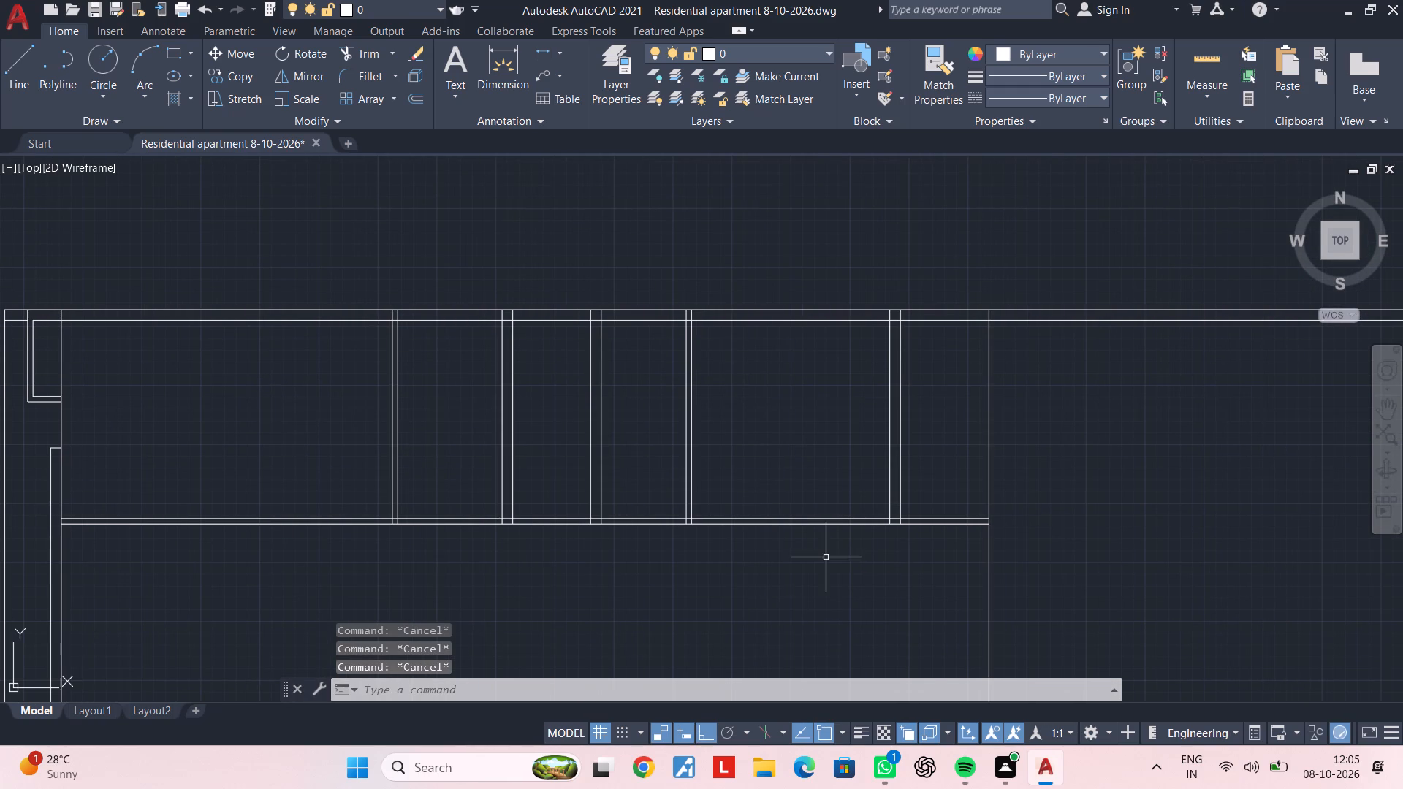
key("Escape")
key("Escape")
key("Escape")
key("Escape")
key("Escape")
key("Escape")
Offset the top outer wall's inner line 16'9" downward.
type("of")
key("space")
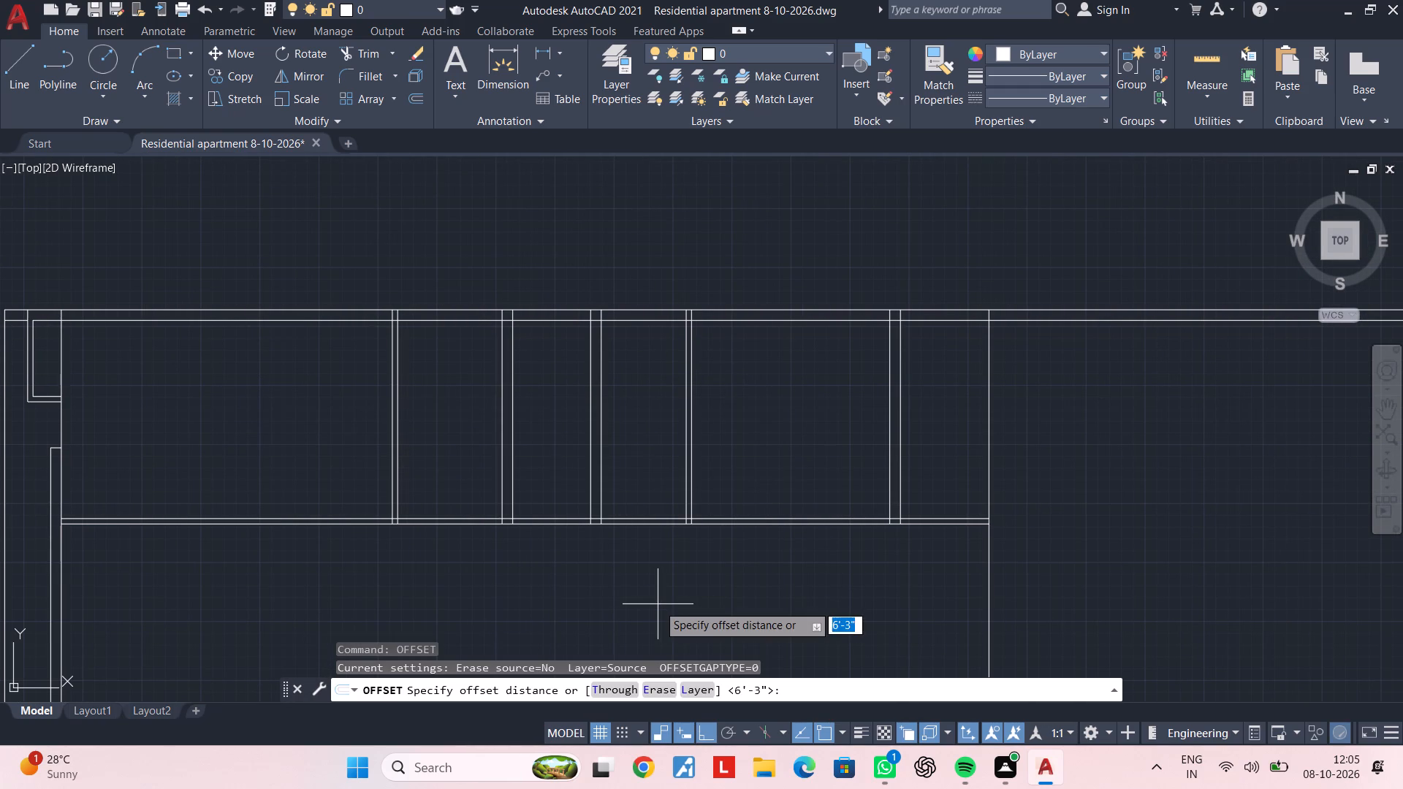
type("16'9\"")
key("Return")
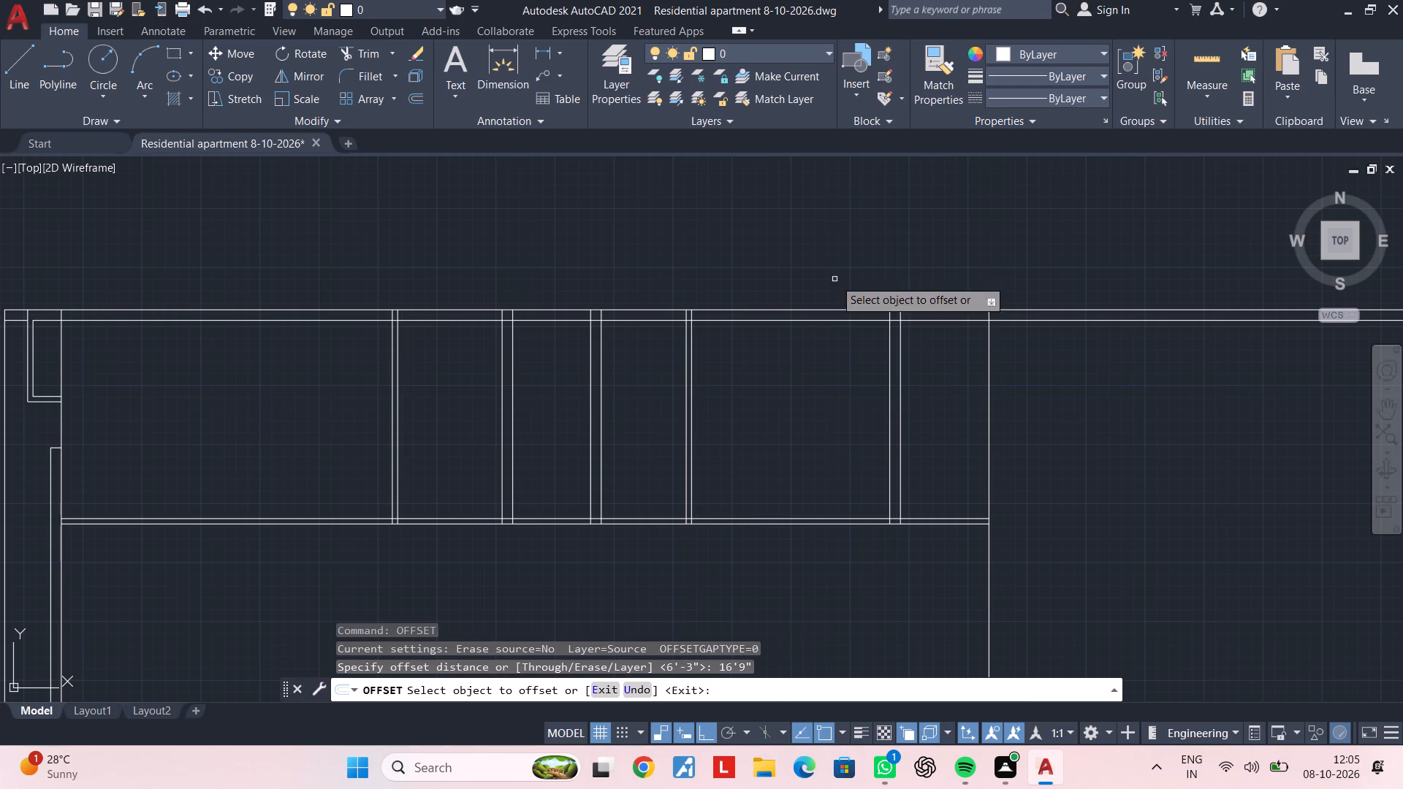
left_click(829, 319)
left_click(829, 617)
middle_click_drag(785, 580, 821, 566)
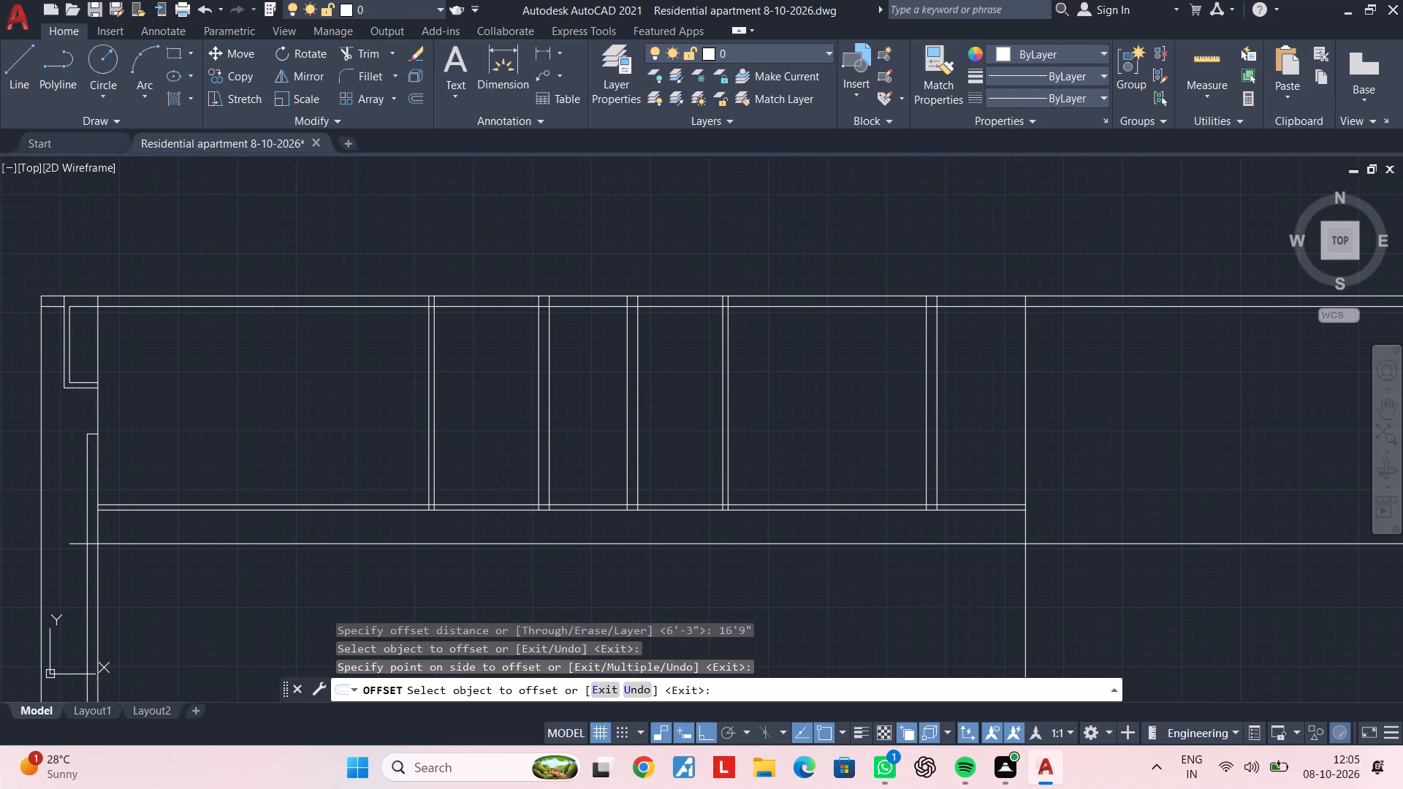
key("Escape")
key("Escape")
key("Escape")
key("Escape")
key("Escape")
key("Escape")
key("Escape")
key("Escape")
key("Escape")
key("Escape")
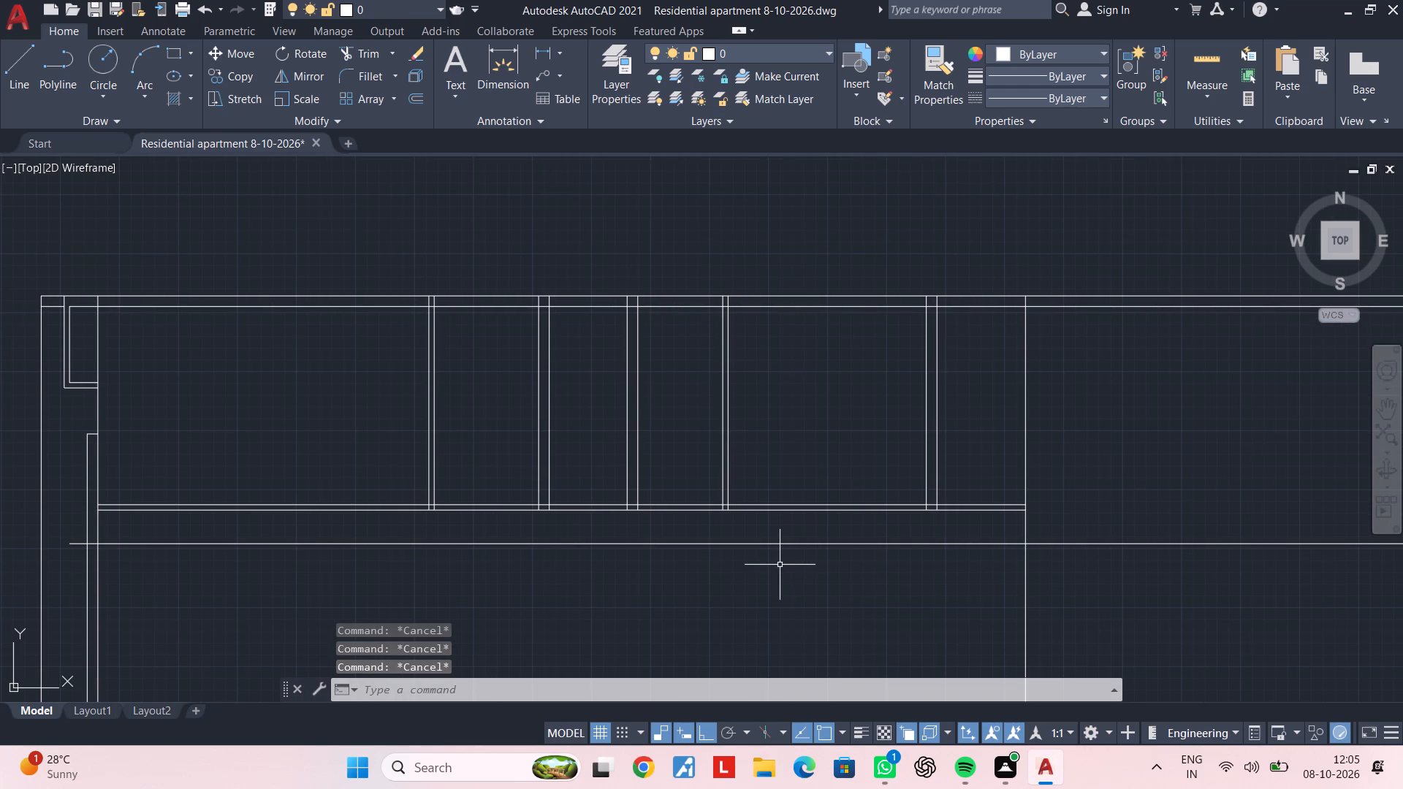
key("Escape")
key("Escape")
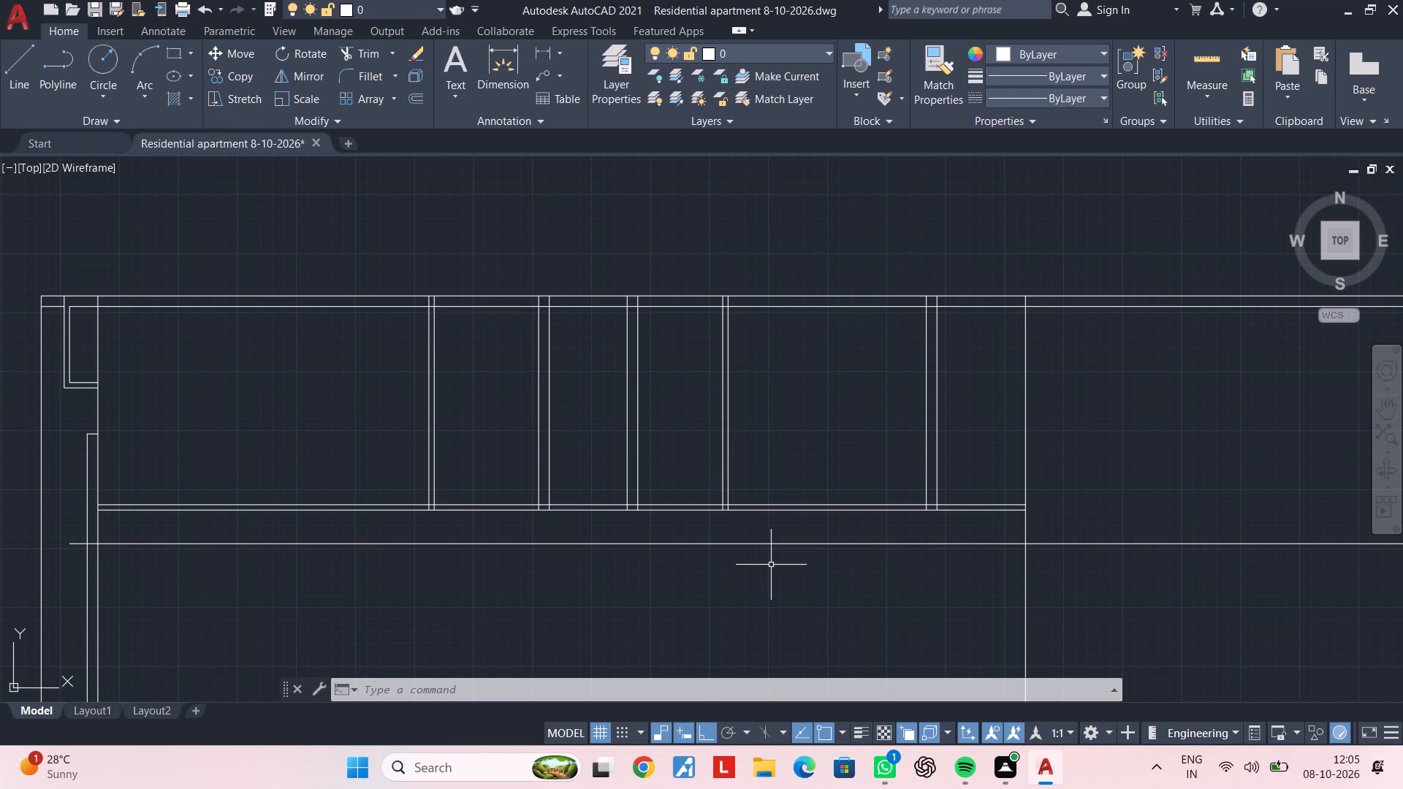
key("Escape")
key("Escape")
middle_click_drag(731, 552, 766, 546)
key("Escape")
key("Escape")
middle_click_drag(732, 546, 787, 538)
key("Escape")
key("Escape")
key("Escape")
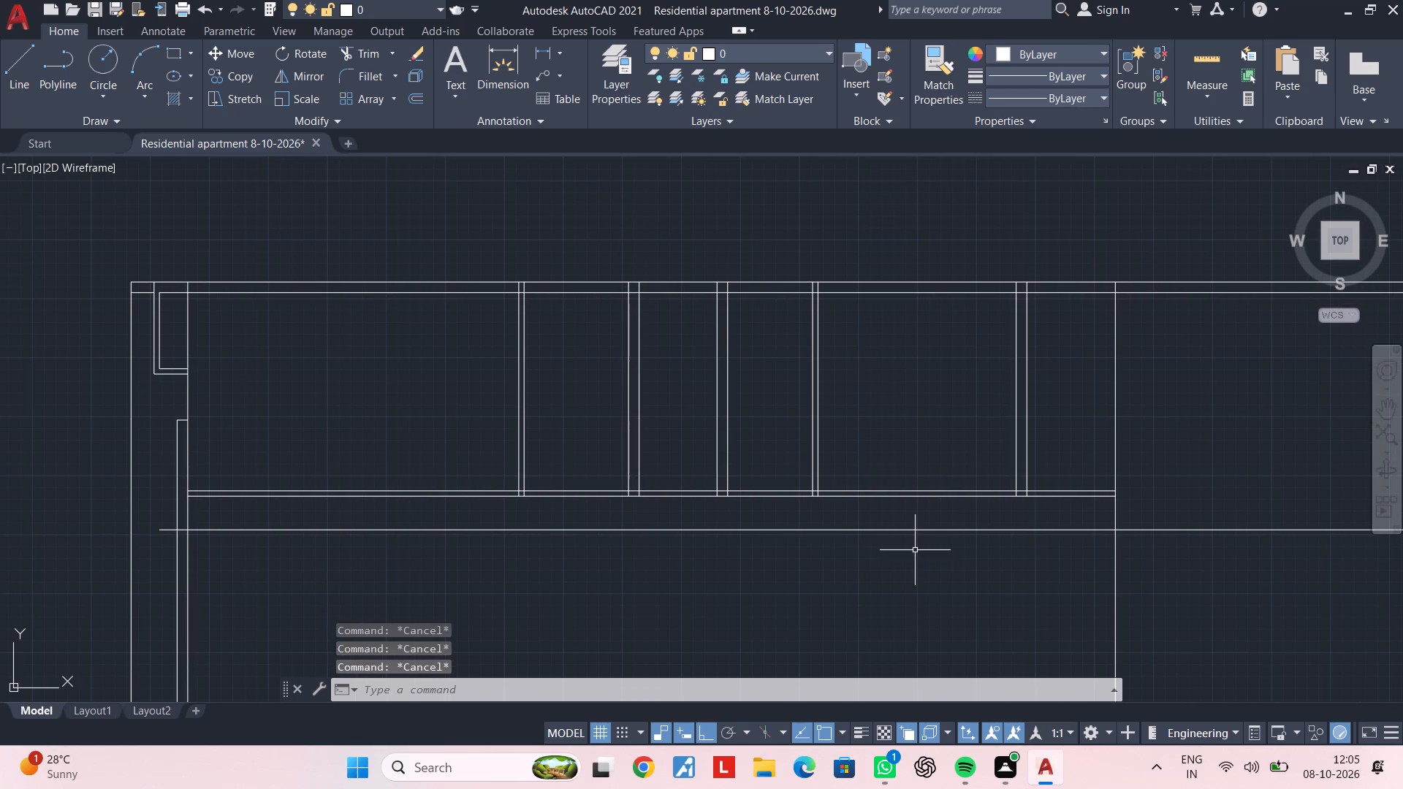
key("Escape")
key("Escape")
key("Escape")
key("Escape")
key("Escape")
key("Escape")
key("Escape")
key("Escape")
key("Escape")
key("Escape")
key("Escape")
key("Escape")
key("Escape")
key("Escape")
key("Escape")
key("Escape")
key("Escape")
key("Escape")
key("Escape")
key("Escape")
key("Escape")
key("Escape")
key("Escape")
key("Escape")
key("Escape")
Offset the long horizontal line below the rooms' lower wall pair 4.5" downward.
type("of")
key("space")
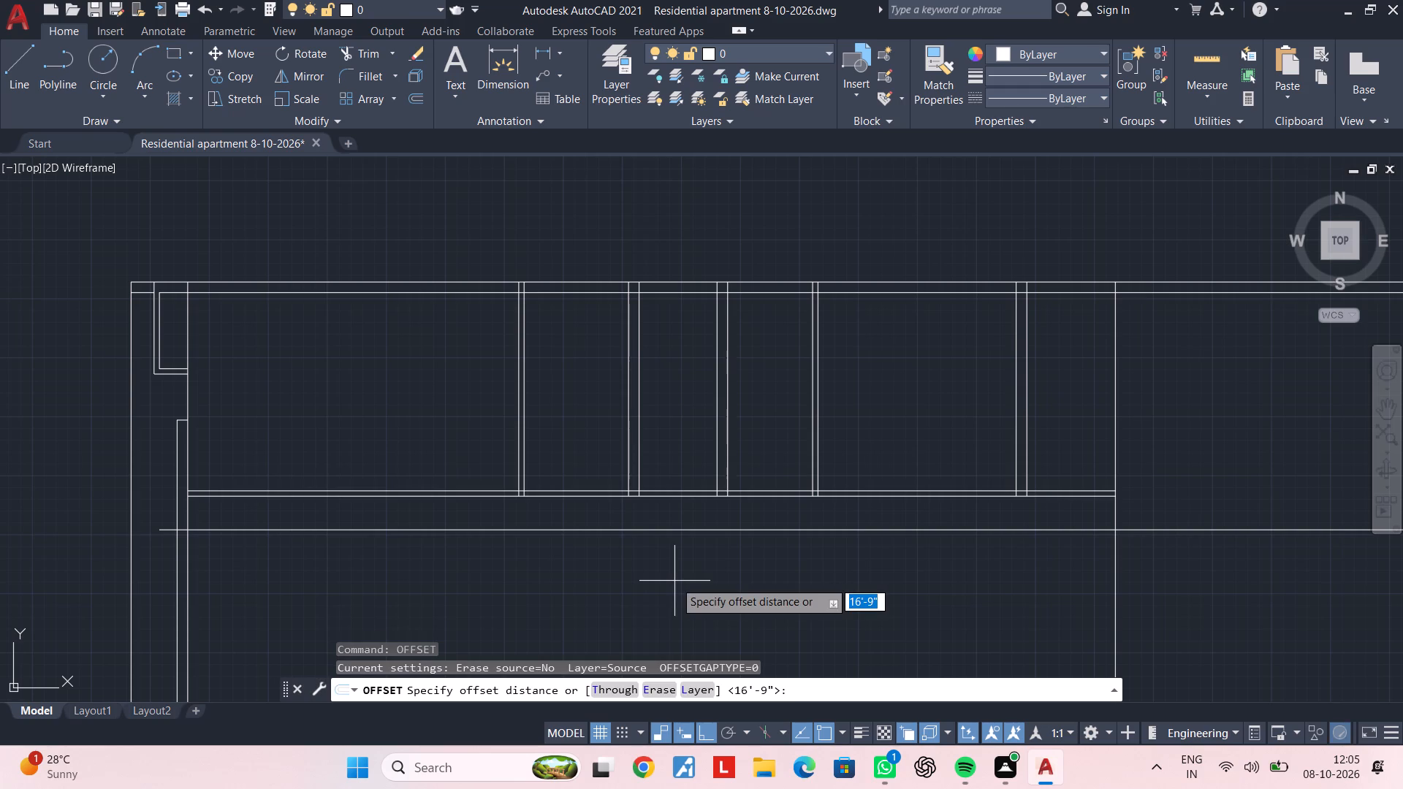
type("4.5\"")
key("Return")
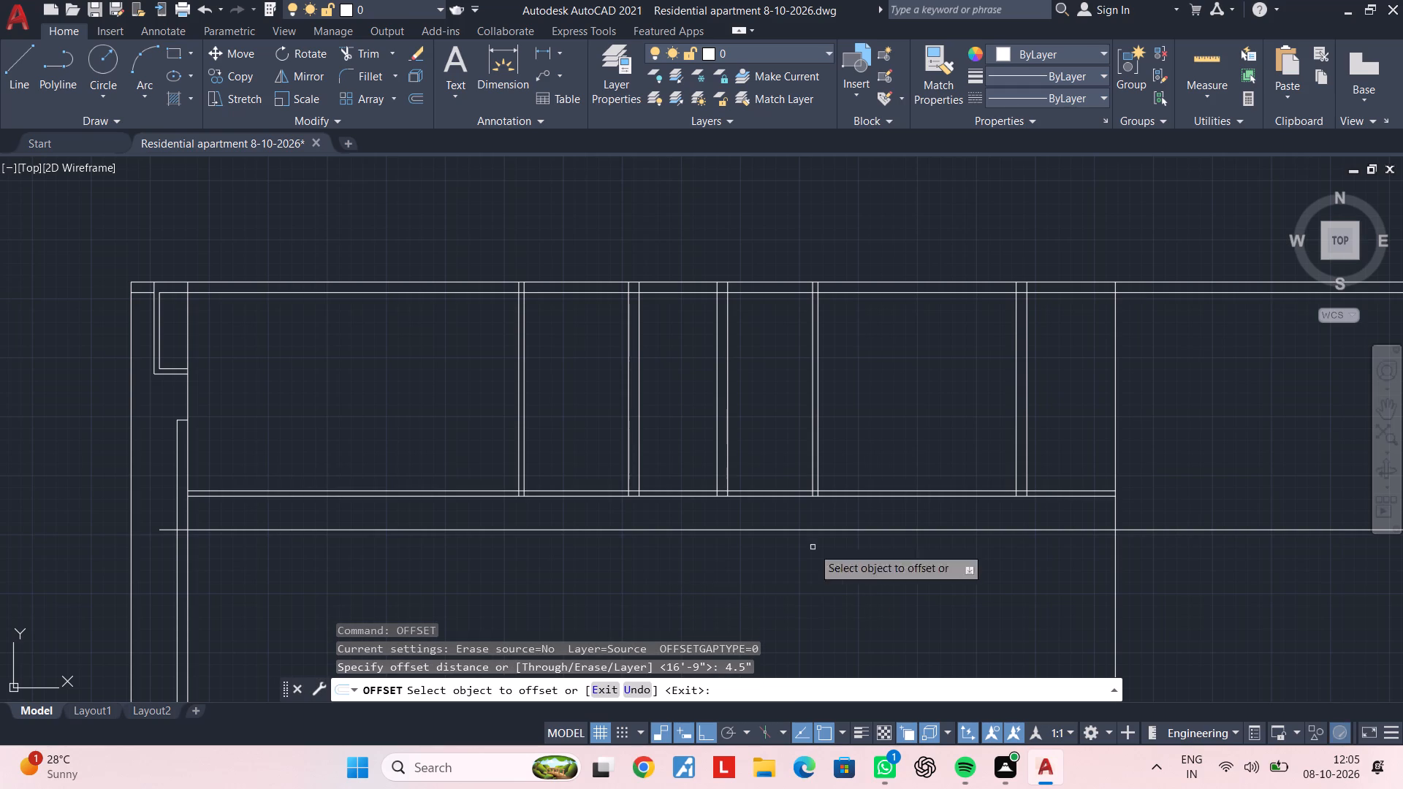
left_click(947, 527)
left_click(961, 590)
key("Escape")
key("Escape")
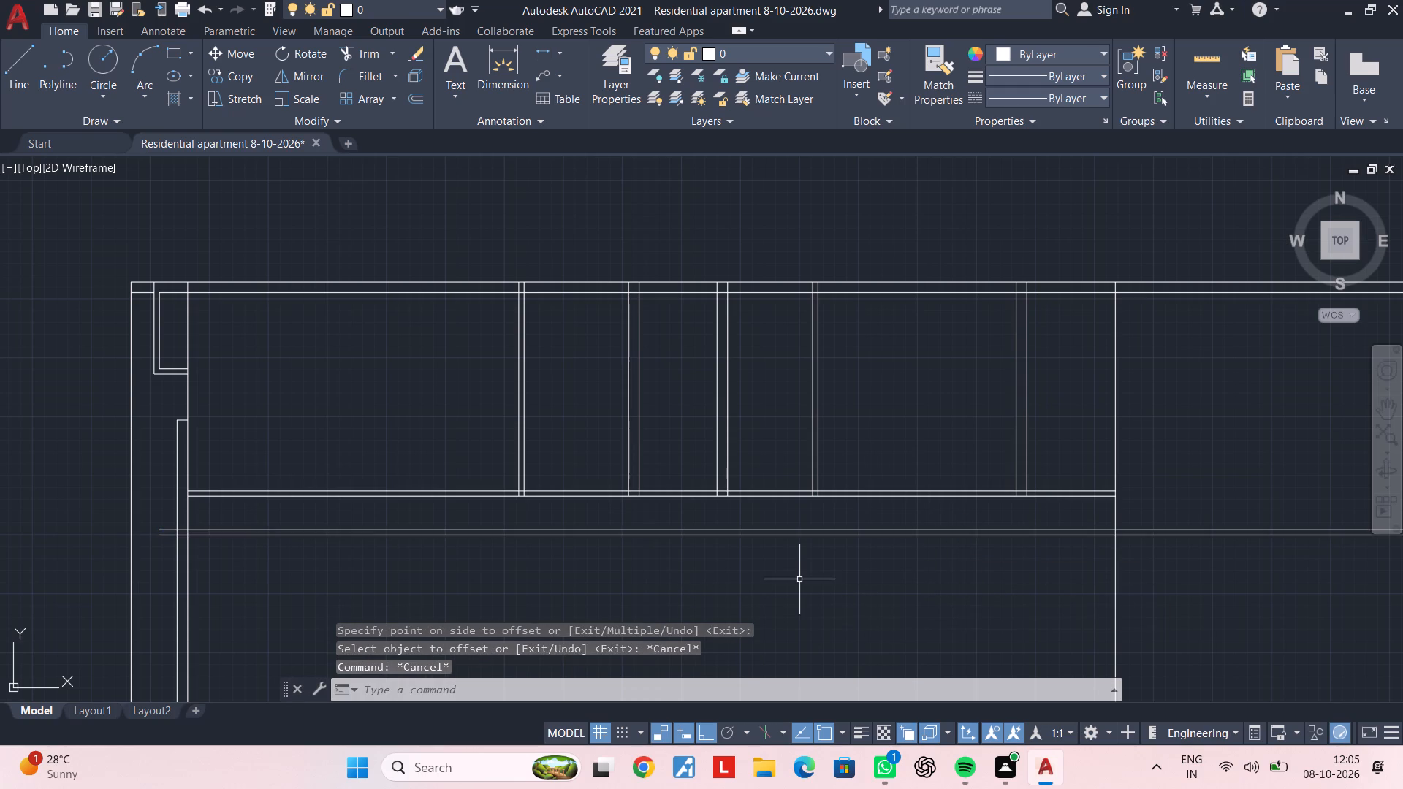
key("Escape")
key("Escape")
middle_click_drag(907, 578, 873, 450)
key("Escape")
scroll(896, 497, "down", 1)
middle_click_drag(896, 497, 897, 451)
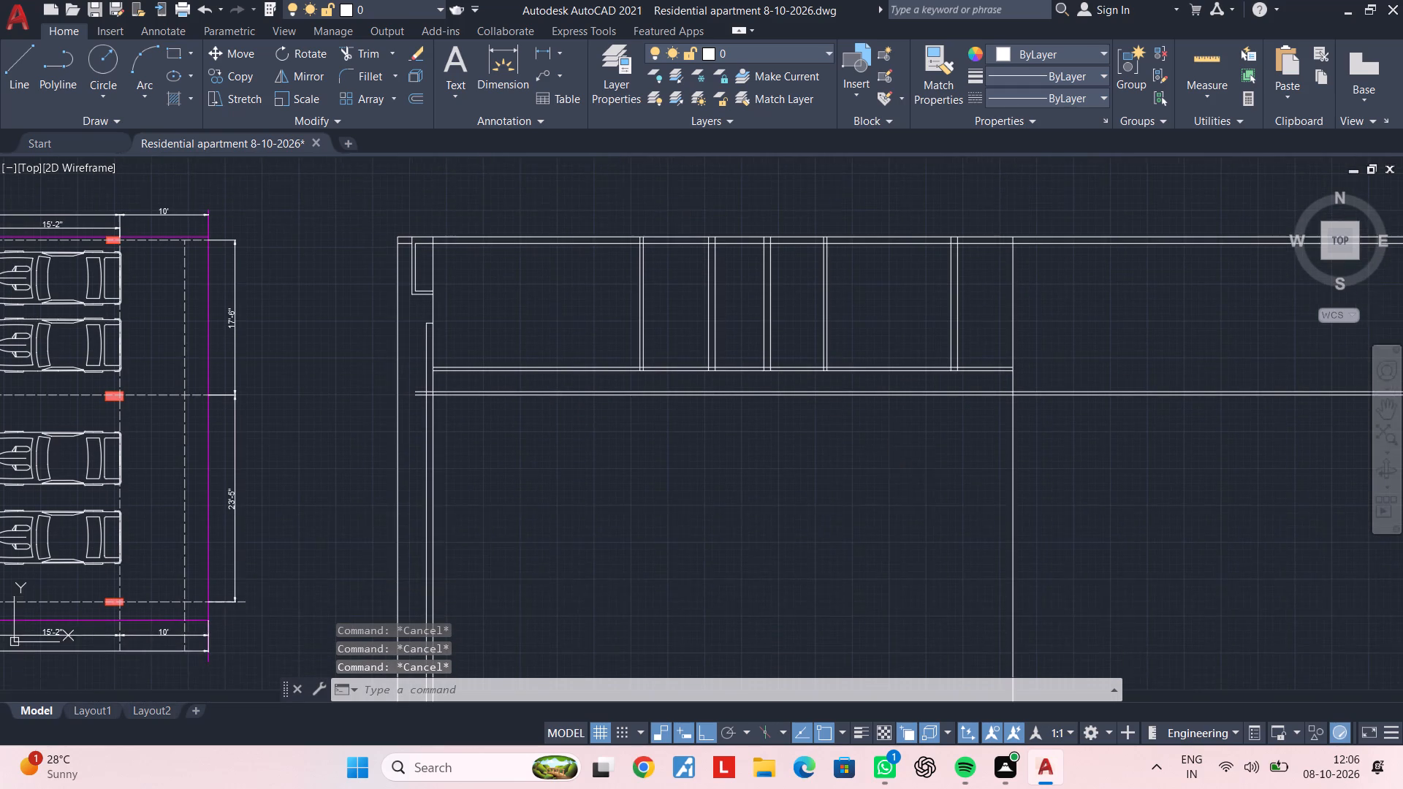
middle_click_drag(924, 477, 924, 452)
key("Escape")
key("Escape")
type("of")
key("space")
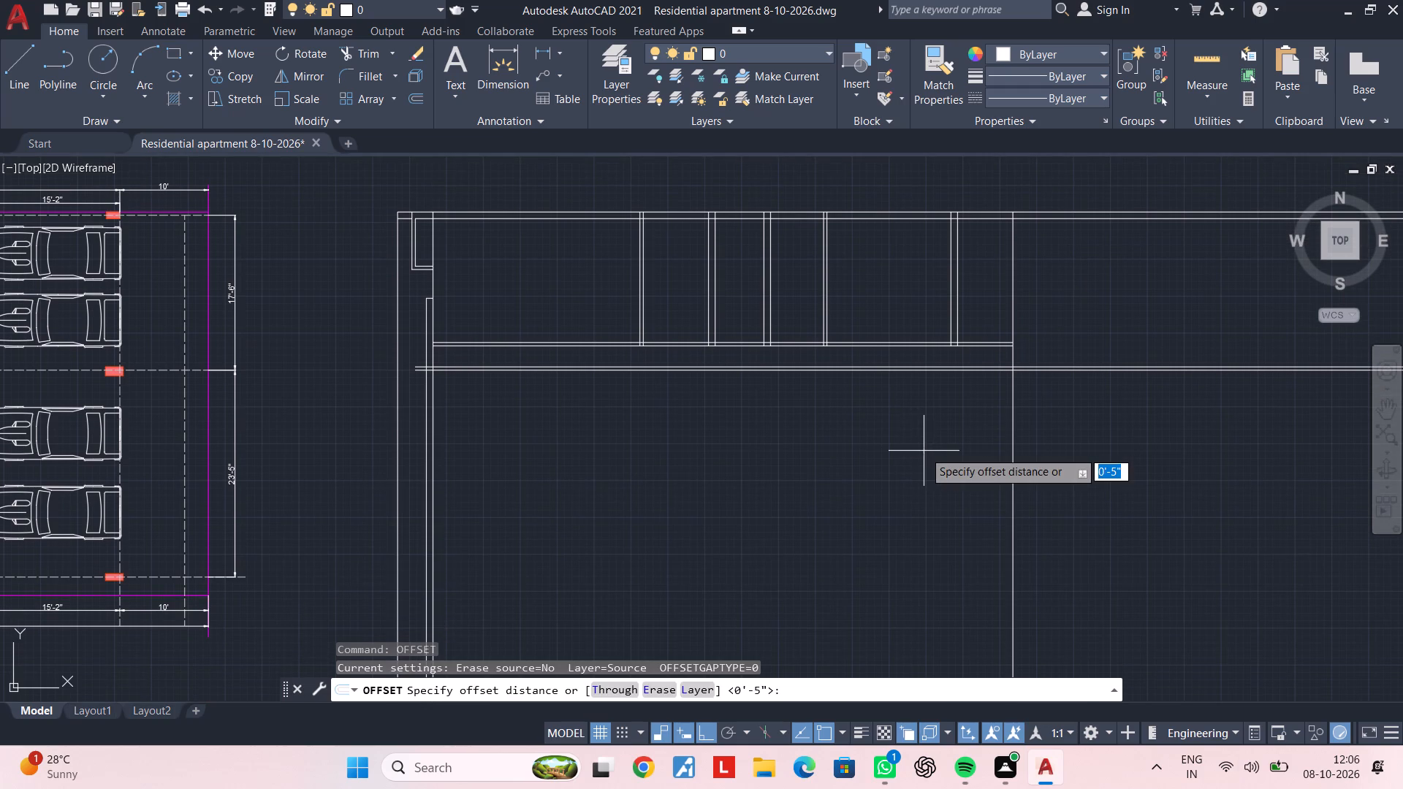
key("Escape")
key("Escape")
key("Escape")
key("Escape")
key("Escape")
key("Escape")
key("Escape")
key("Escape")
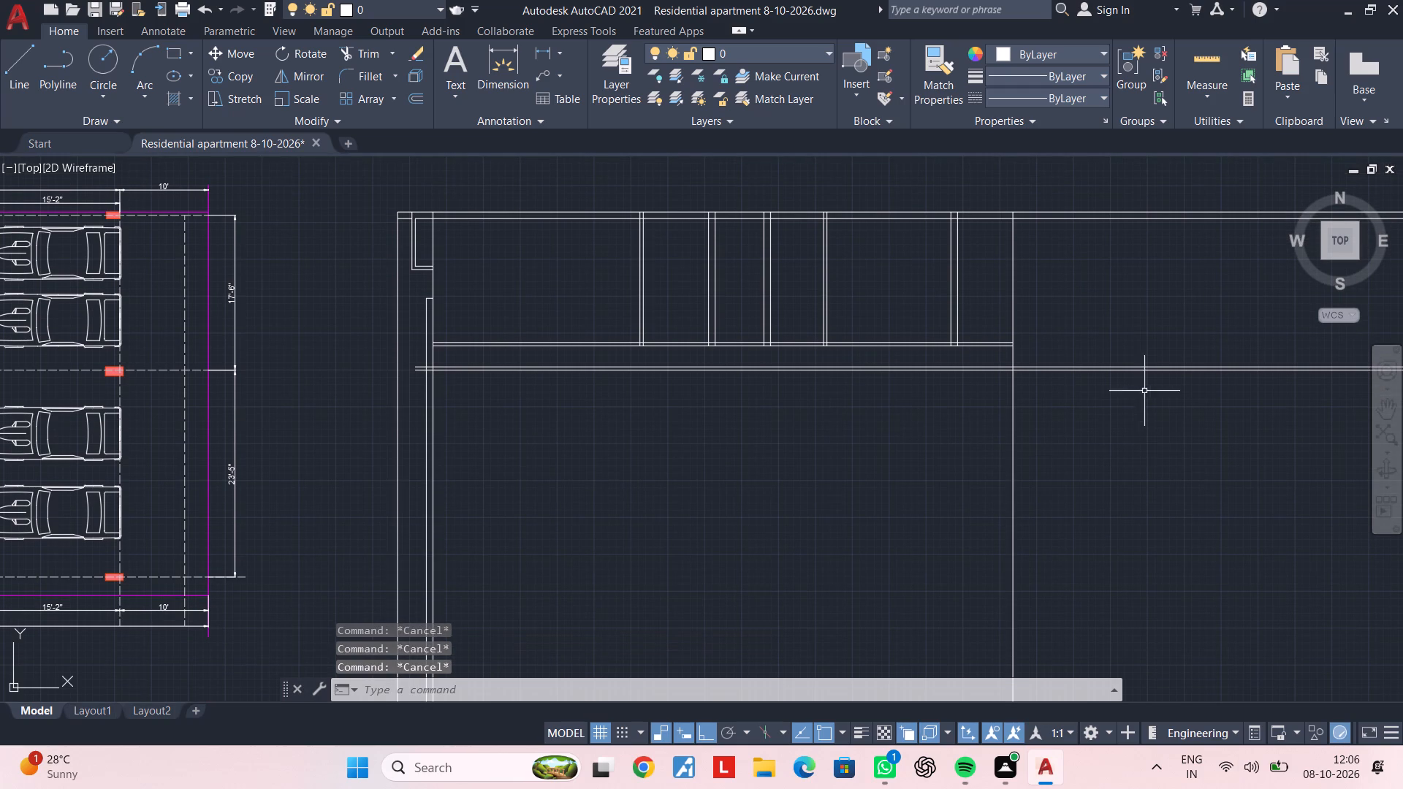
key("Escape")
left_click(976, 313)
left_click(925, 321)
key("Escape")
Draw a long horizontal line well below the rooms, running from left of the left outer wall past the rightmost vertical line.
middle_click_drag(958, 446, 955, 374)
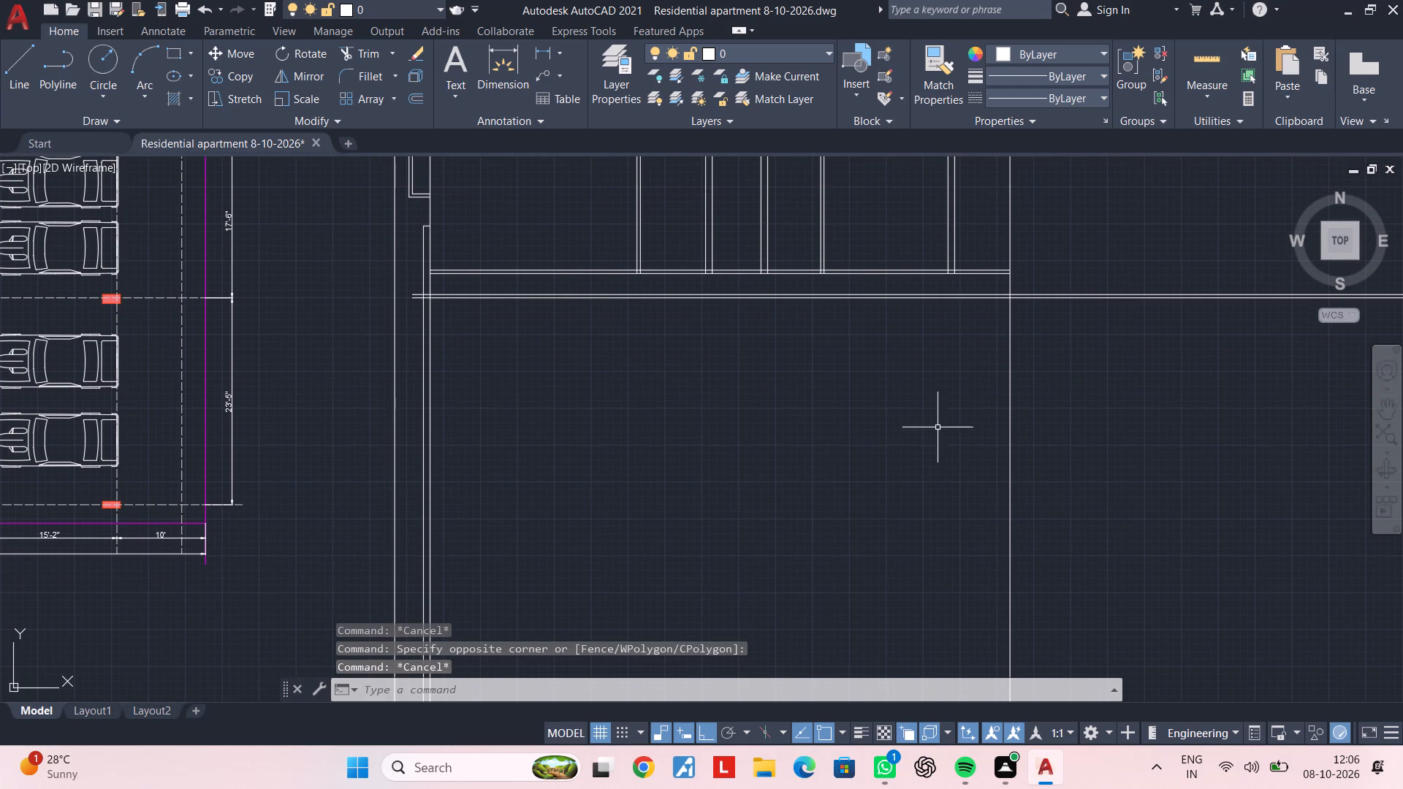
type("l")
key("space")
scroll(781, 526, "down", 3)
scroll(701, 560, "up", 3)
left_click_drag(601, 563, 609, 563)
left_click(1402, 487)
middle_click_drag(1269, 530, 967, 524)
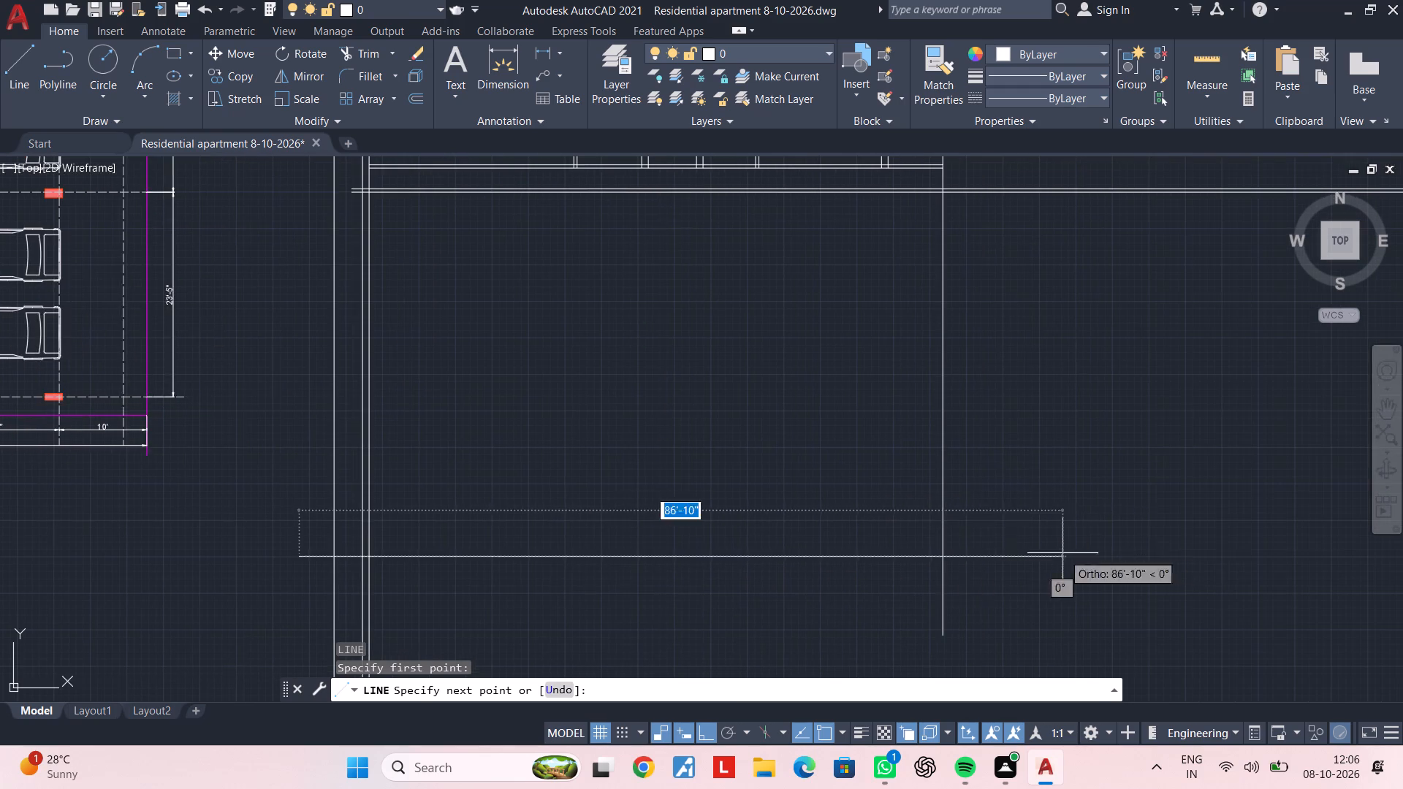
left_click_drag(1094, 547, 1104, 547)
middle_click_drag(868, 431, 878, 553)
key("Escape")
key("Escape")
Extend both lines of the last 9" vertical wall pair down to the new lower horizontal line.
middle_click_drag(870, 401, 862, 452)
key("Escape")
key("Escape")
type("ex")
key("space")
left_click(872, 308)
left_click(907, 324)
left_click(868, 350)
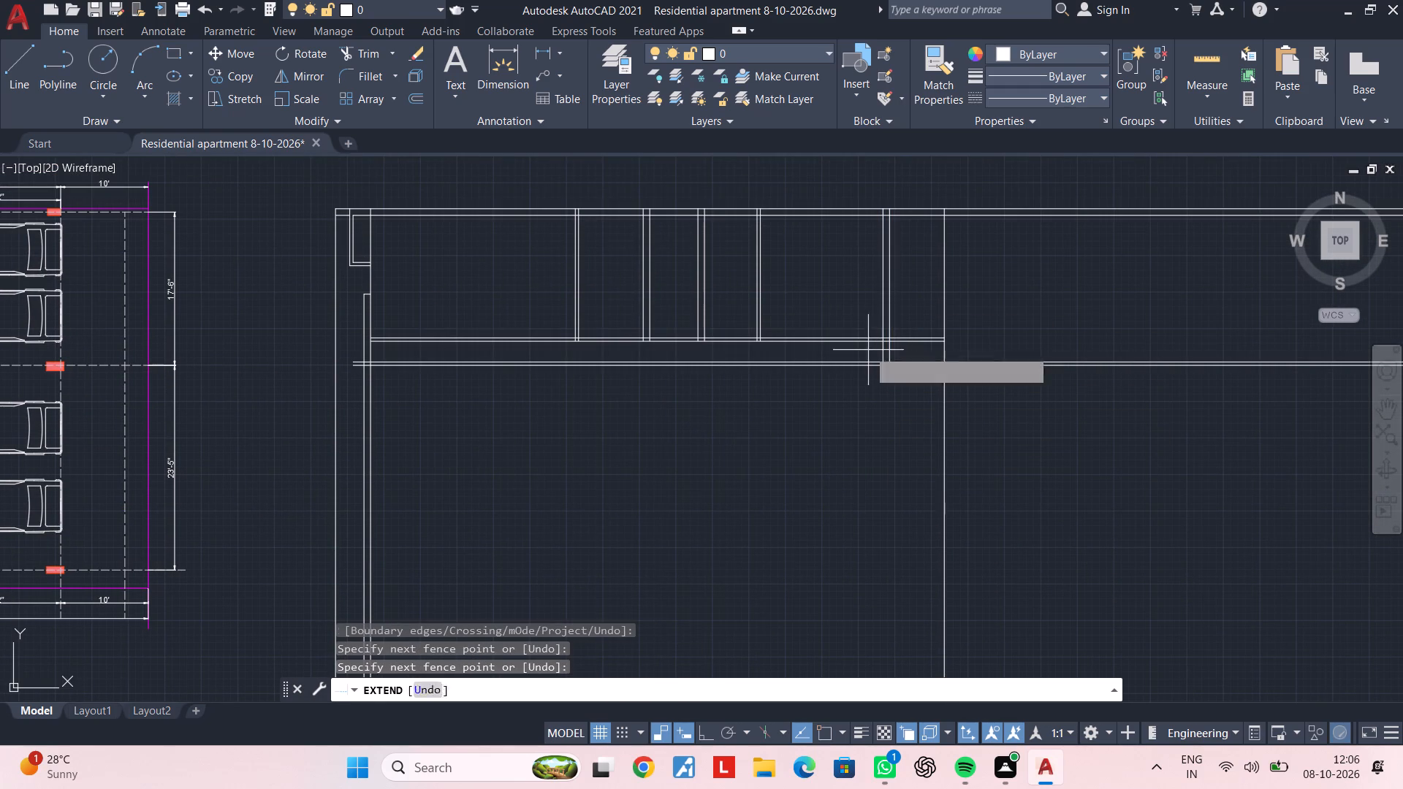
left_click(900, 350)
left_click(872, 353)
left_click(897, 351)
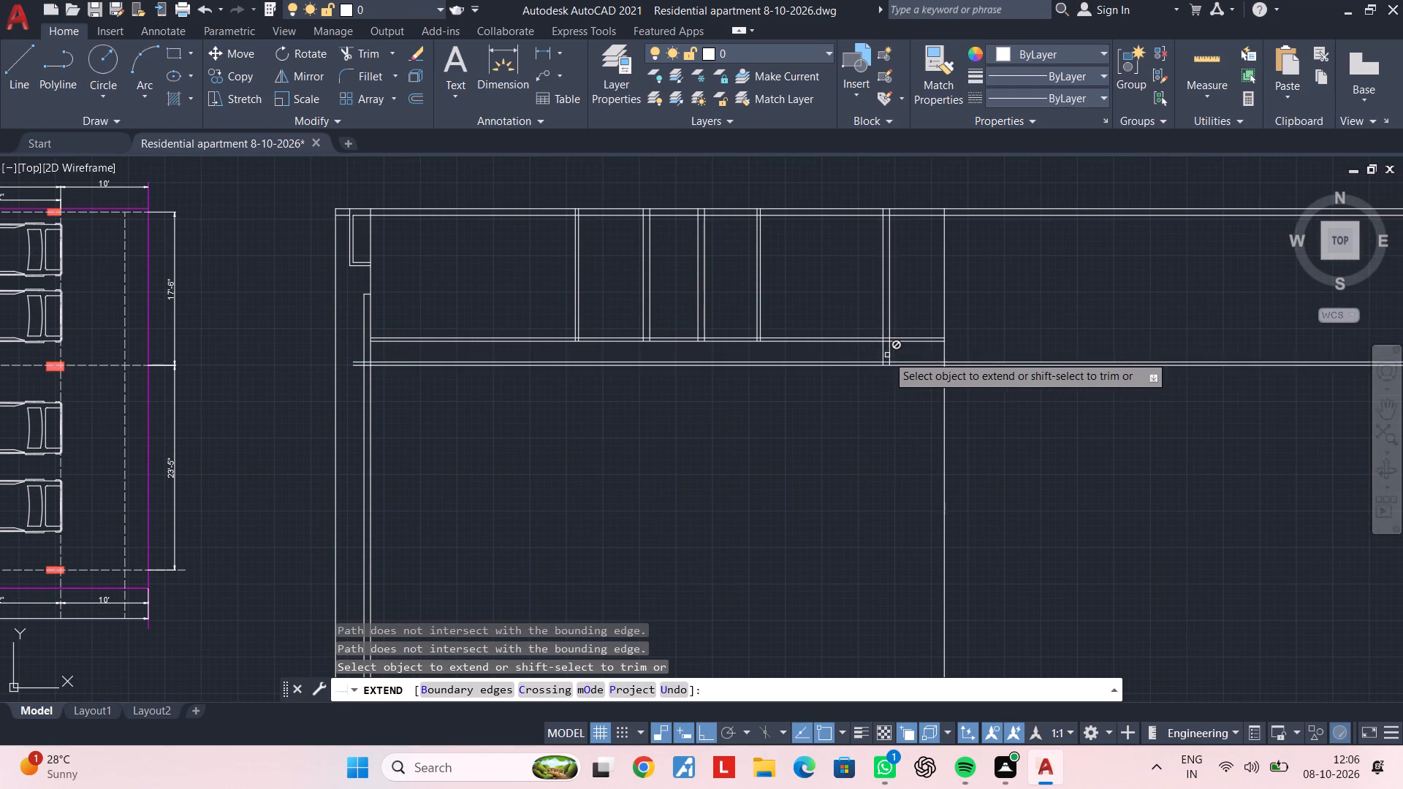
scroll(887, 355, "up", 3)
scroll(887, 355, "down", 4)
left_click(887, 355)
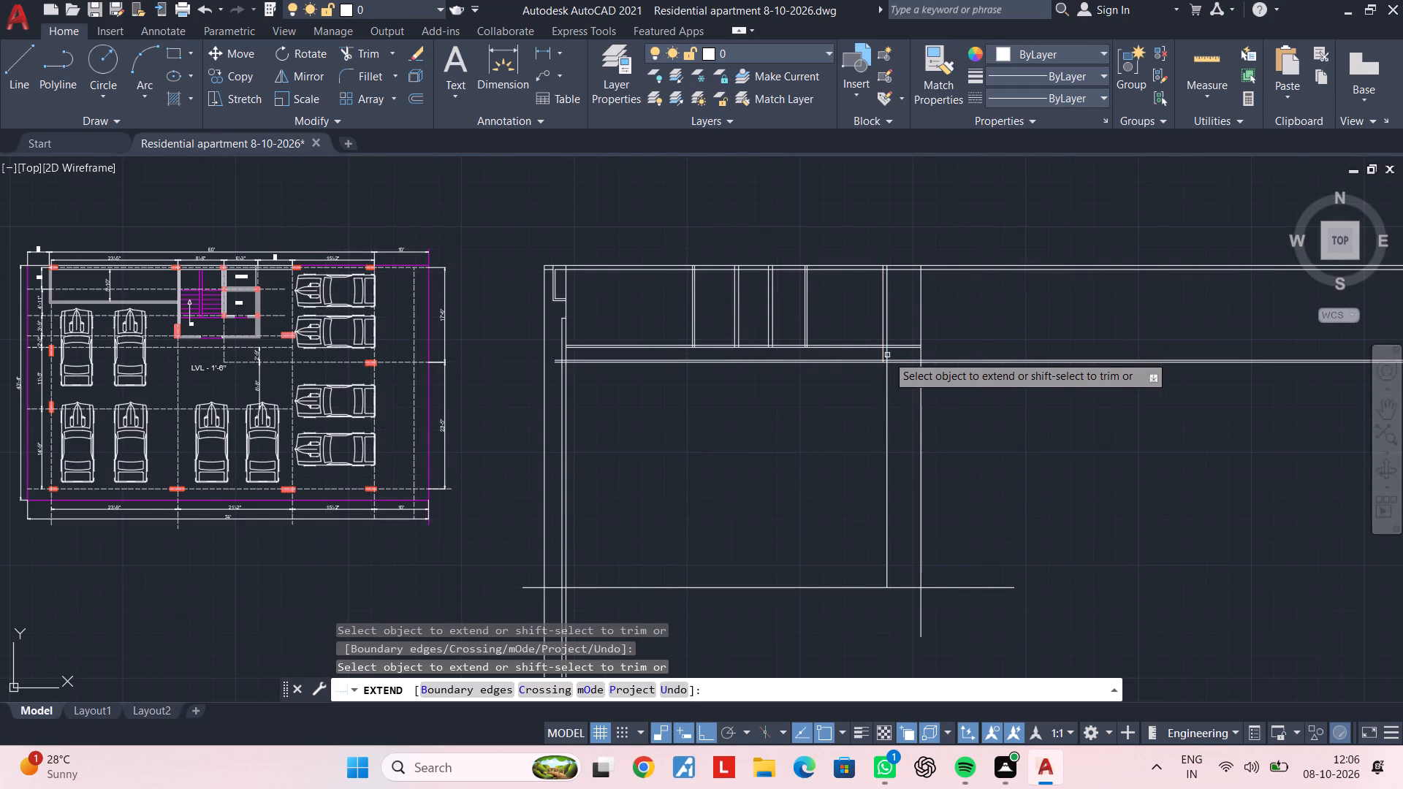
scroll(884, 357, "up", 2)
scroll(873, 356, "down", 1)
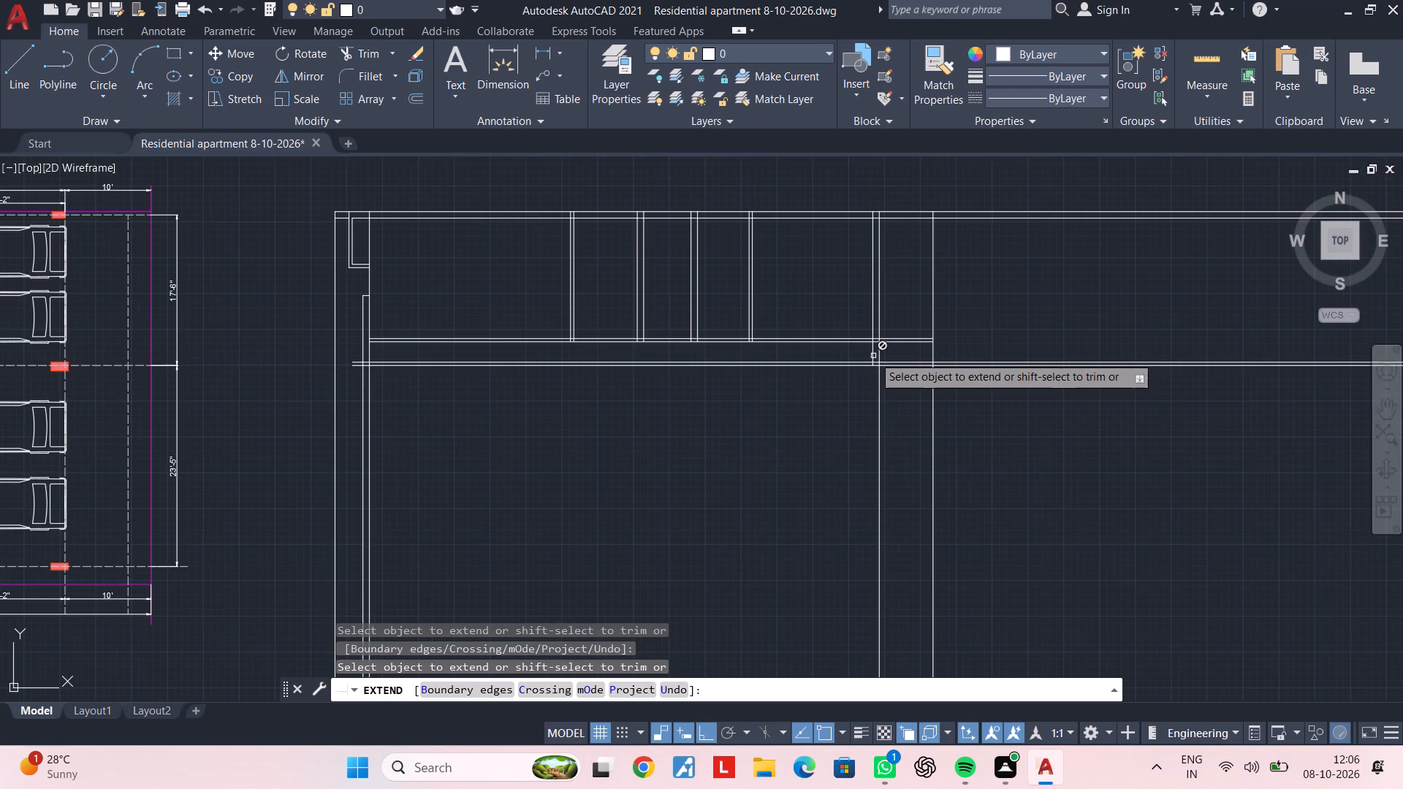
scroll(873, 356, "down", 1)
left_click(873, 356)
key("Escape")
key("Escape")
middle_click_drag(807, 494, 824, 469)
key("Escape")
key("Escape")
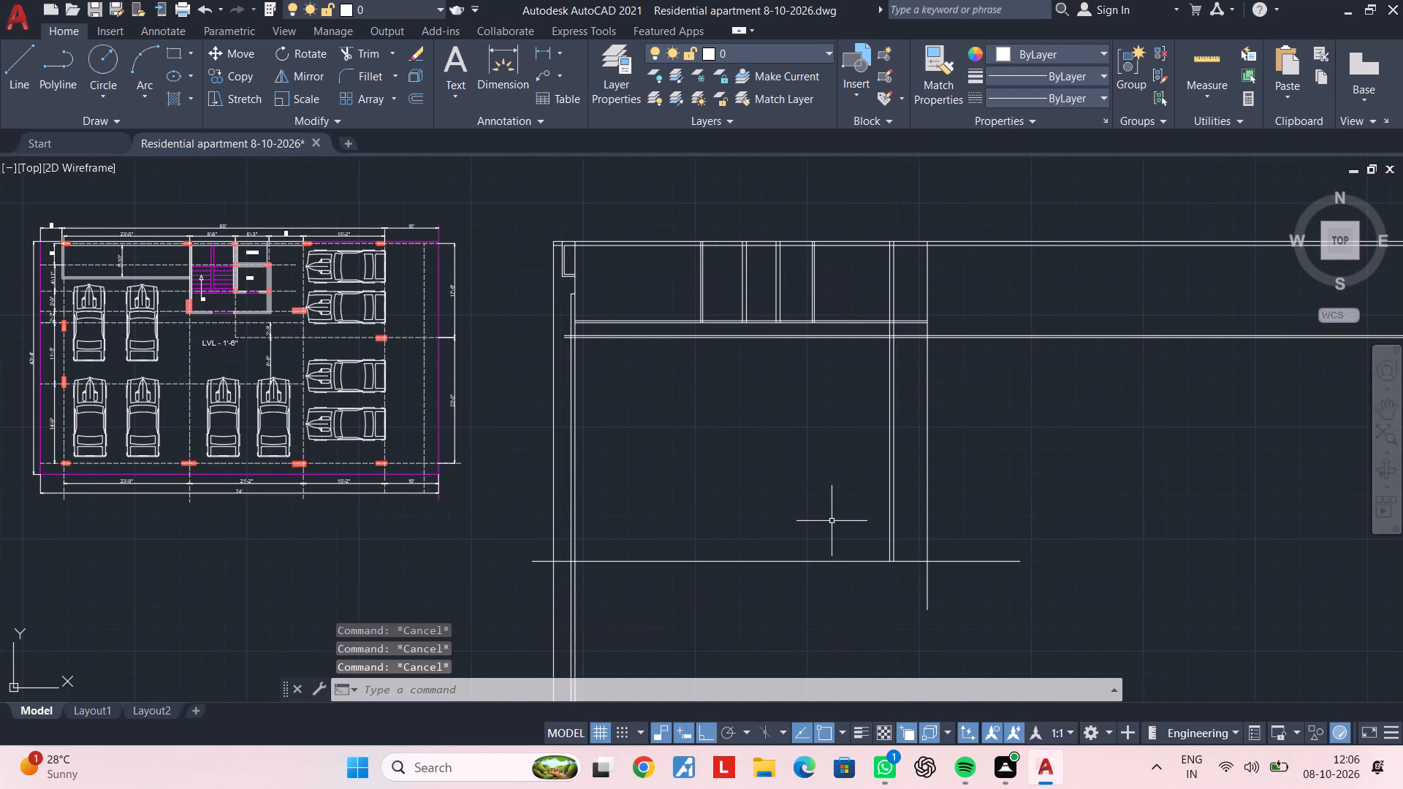
middle_click_drag(831, 521, 843, 503)
key("Escape")
key("Escape")
key("Escape")
key("Escape")
Trim the rooms' lower horizontal wall pair between the last 4.5" wall and the extended 9" wall pair.
scroll(848, 381, "up", 2)
middle_click_drag(885, 325, 810, 487)
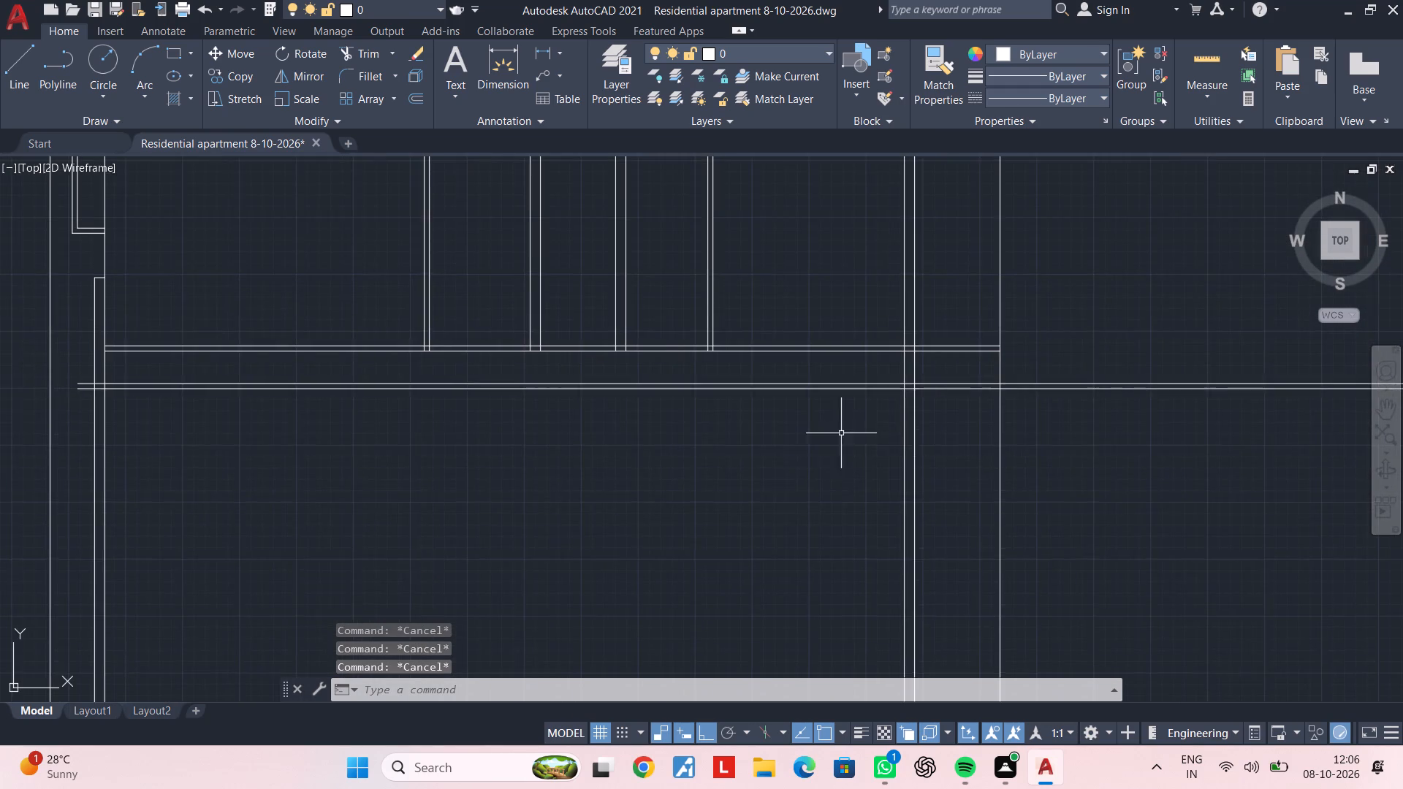
middle_click_drag(850, 415, 824, 458)
key("Escape")
key("Escape")
key("Escape")
key("Escape")
key("Escape")
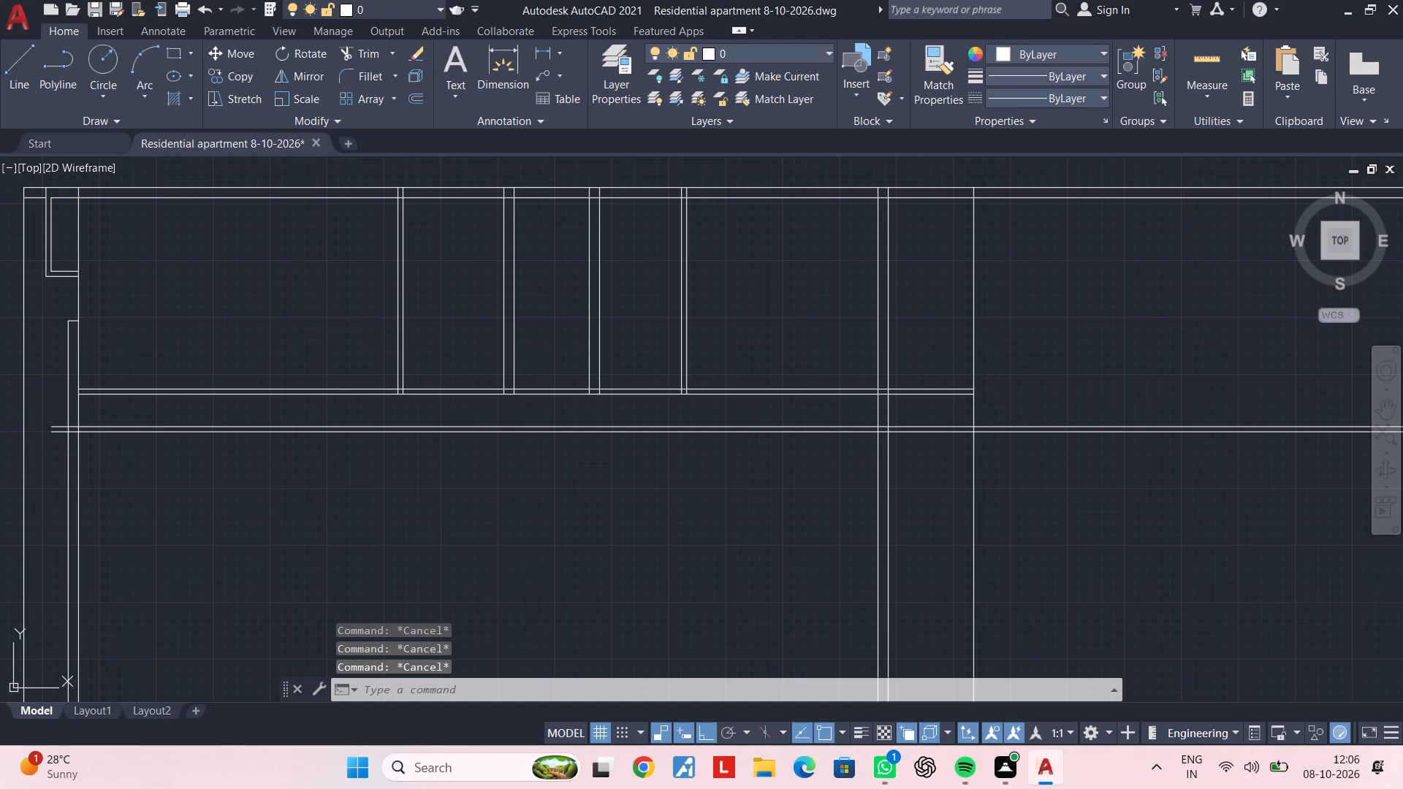
type("tr")
key("space")
left_click(805, 406)
left_click(794, 337)
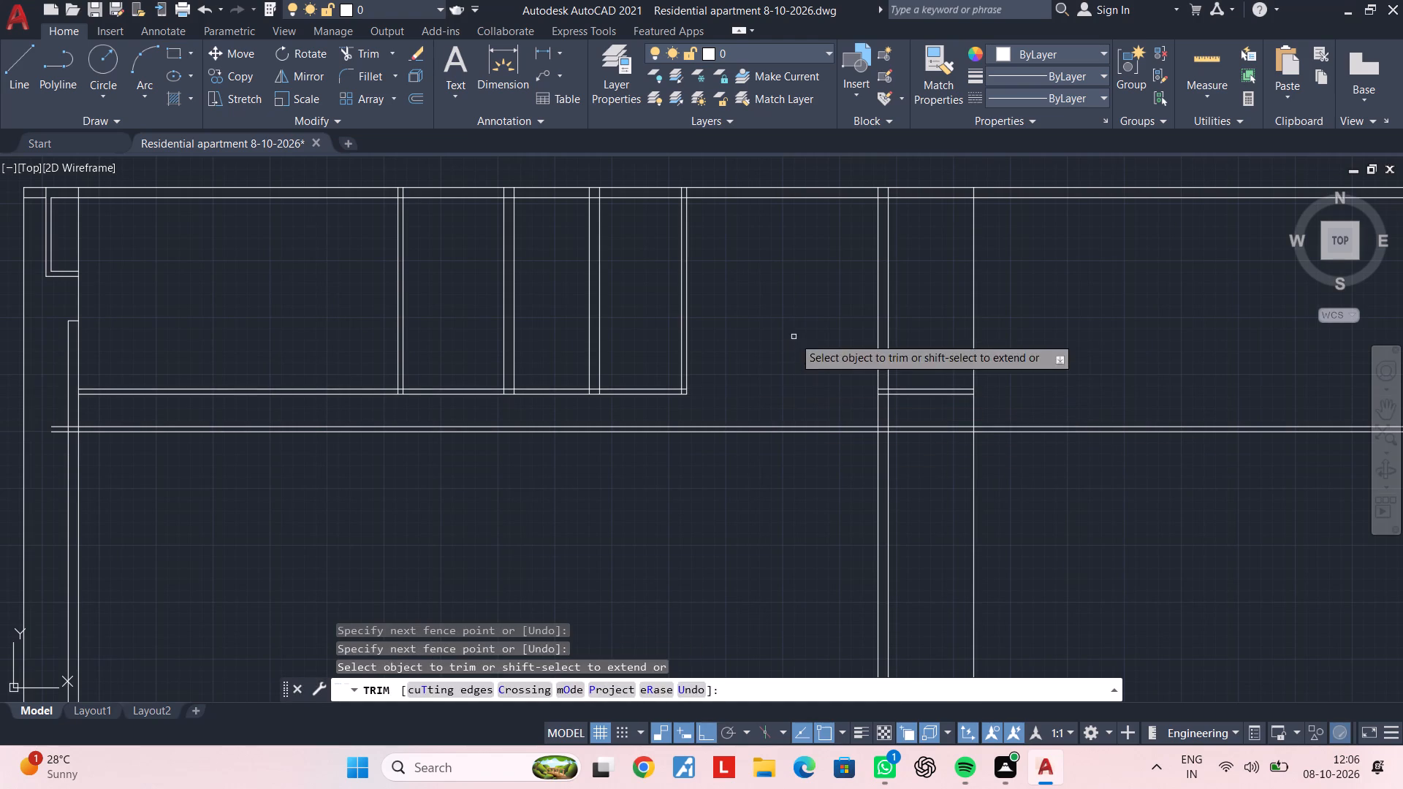
key("Escape")
Delete the leftover pieces of the rooms' lower horizontal wall pair between the extended 9" wall and the rightmost vertical line.
left_click(951, 409)
left_click(919, 343)
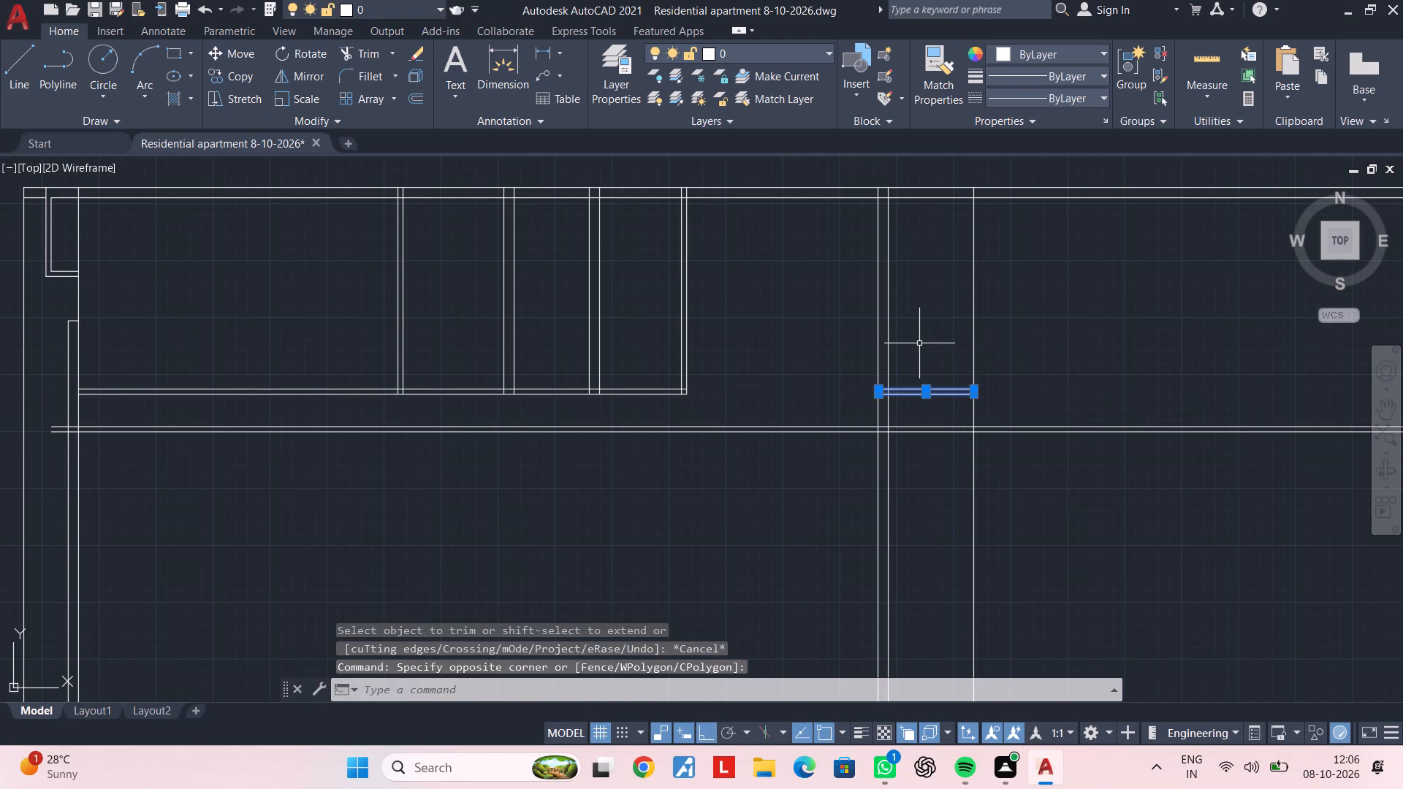
key("Delete")
key("Escape")
key("Escape")
key("Escape")
Trim both lines of the lower long horizontal 4.5" wall to the right of the rightmost vertical line.
type("tr")
key("space")
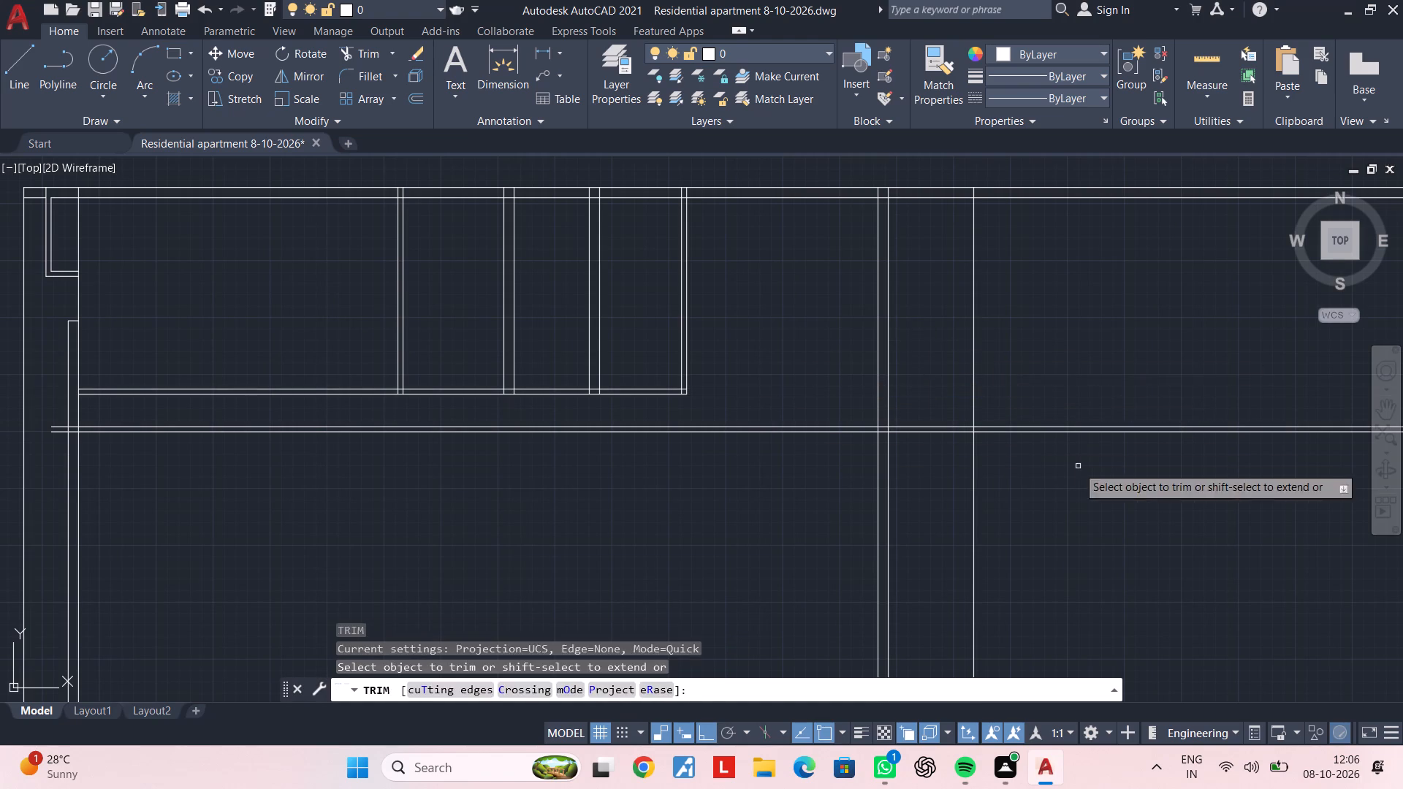
left_click(1077, 466)
left_click(1054, 373)
key("Escape")
key("Escape")
Offset the lower line of the long horizontal 4.5" wall pair 23' downward.
middle_click_drag(693, 450, 760, 437)
key("Escape")
middle_click_drag(738, 464, 783, 459)
key("Escape")
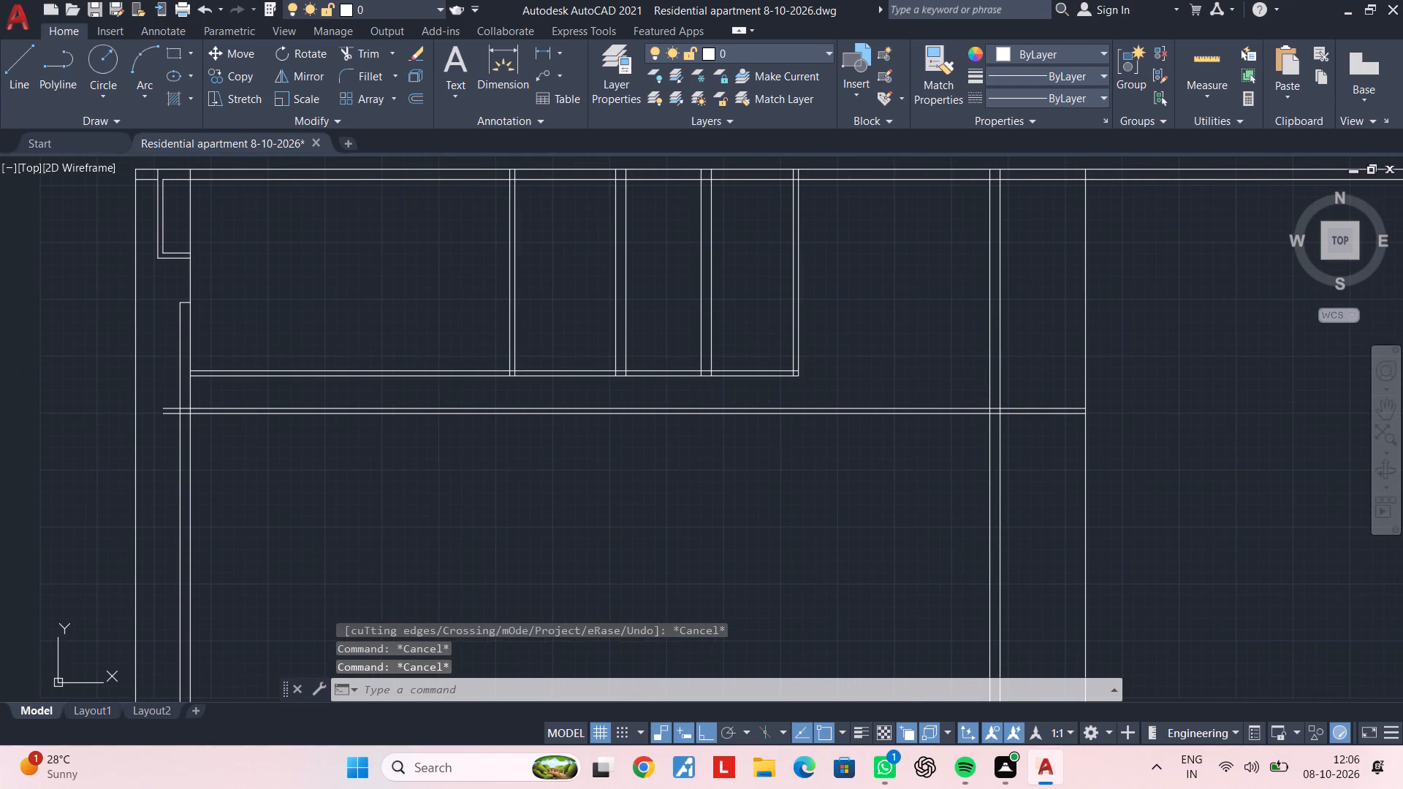
key("Escape")
key("Escape")
key("Escape")
type("of")
key("space")
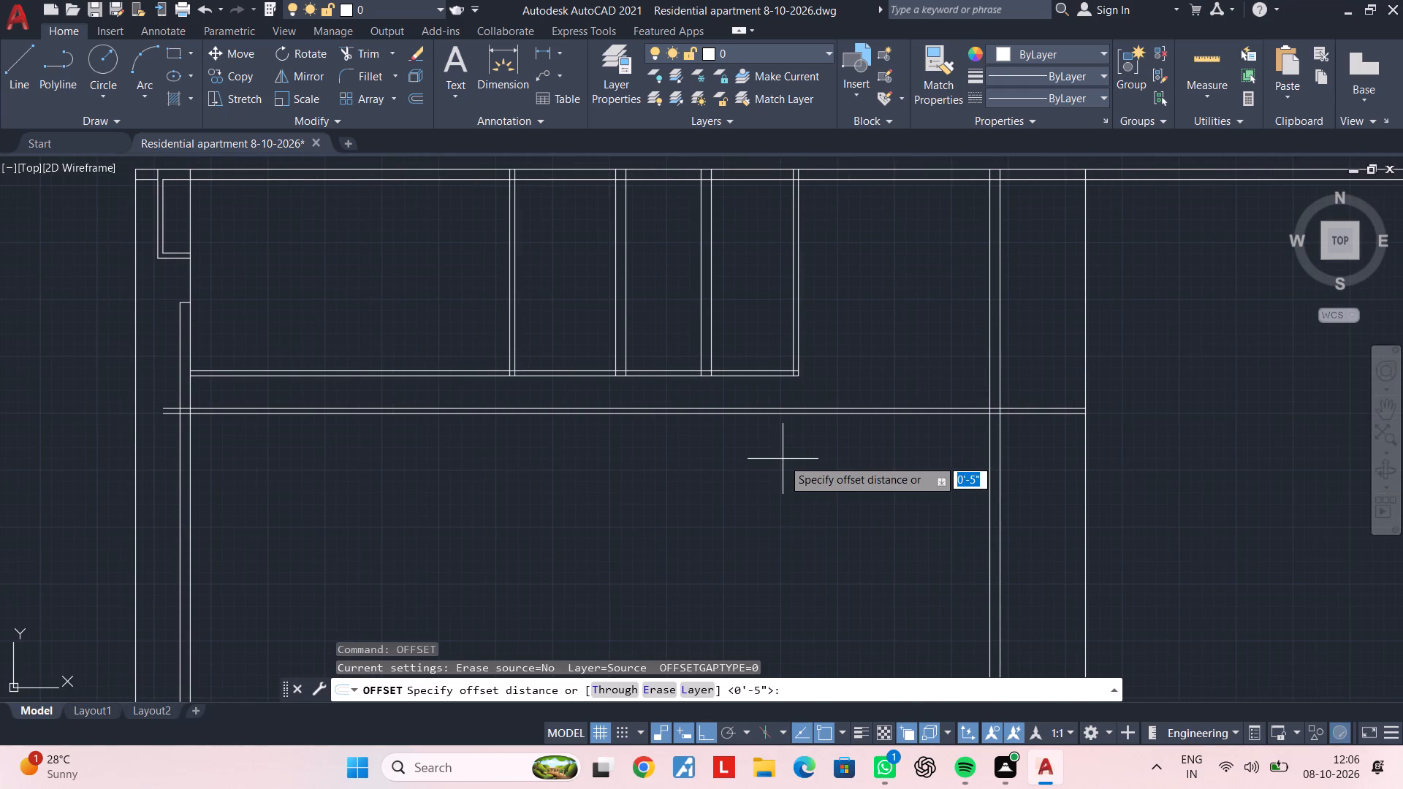
type("23'")
key("Return")
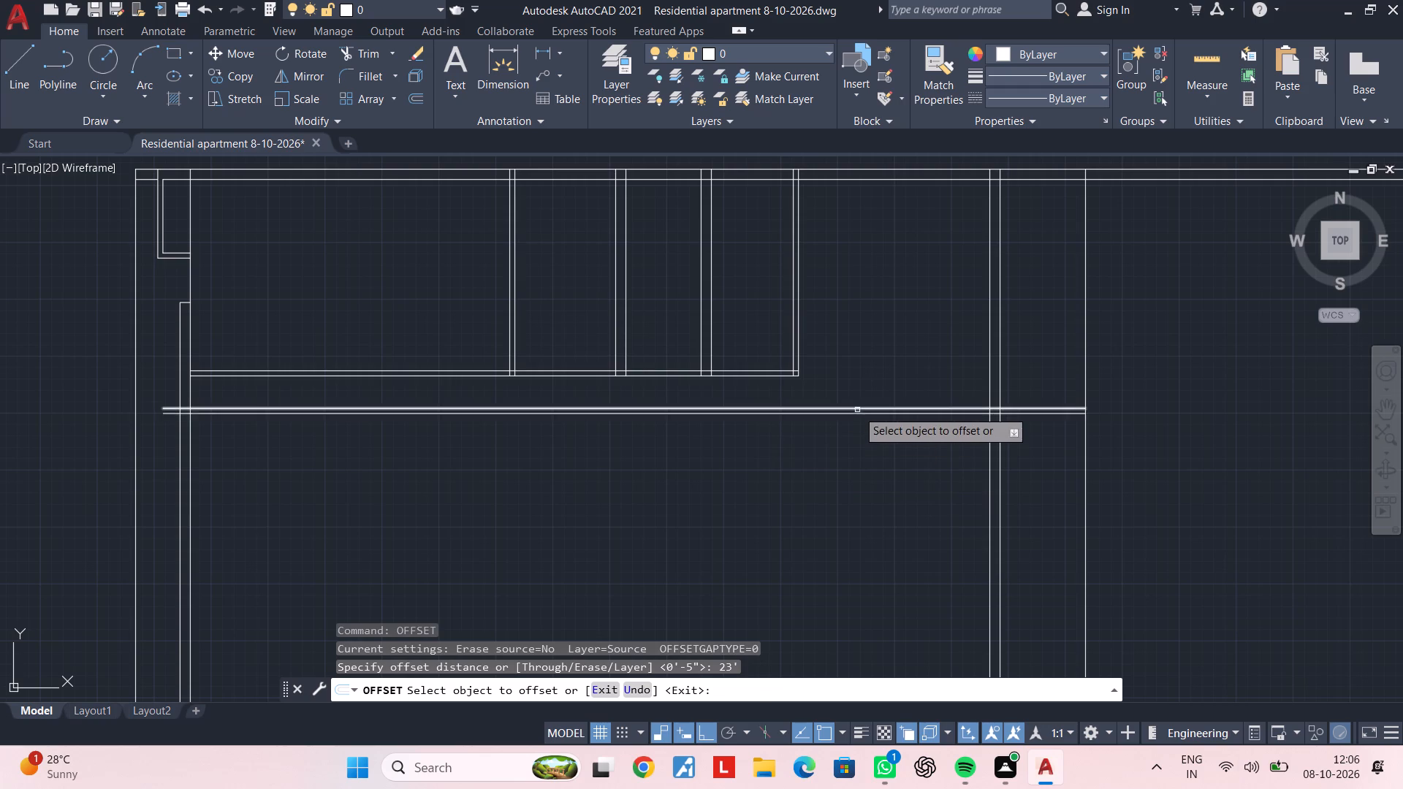
left_click(856, 413)
middle_click_drag(851, 519, 849, 310)
scroll(851, 514, "down", 1)
left_click(857, 425)
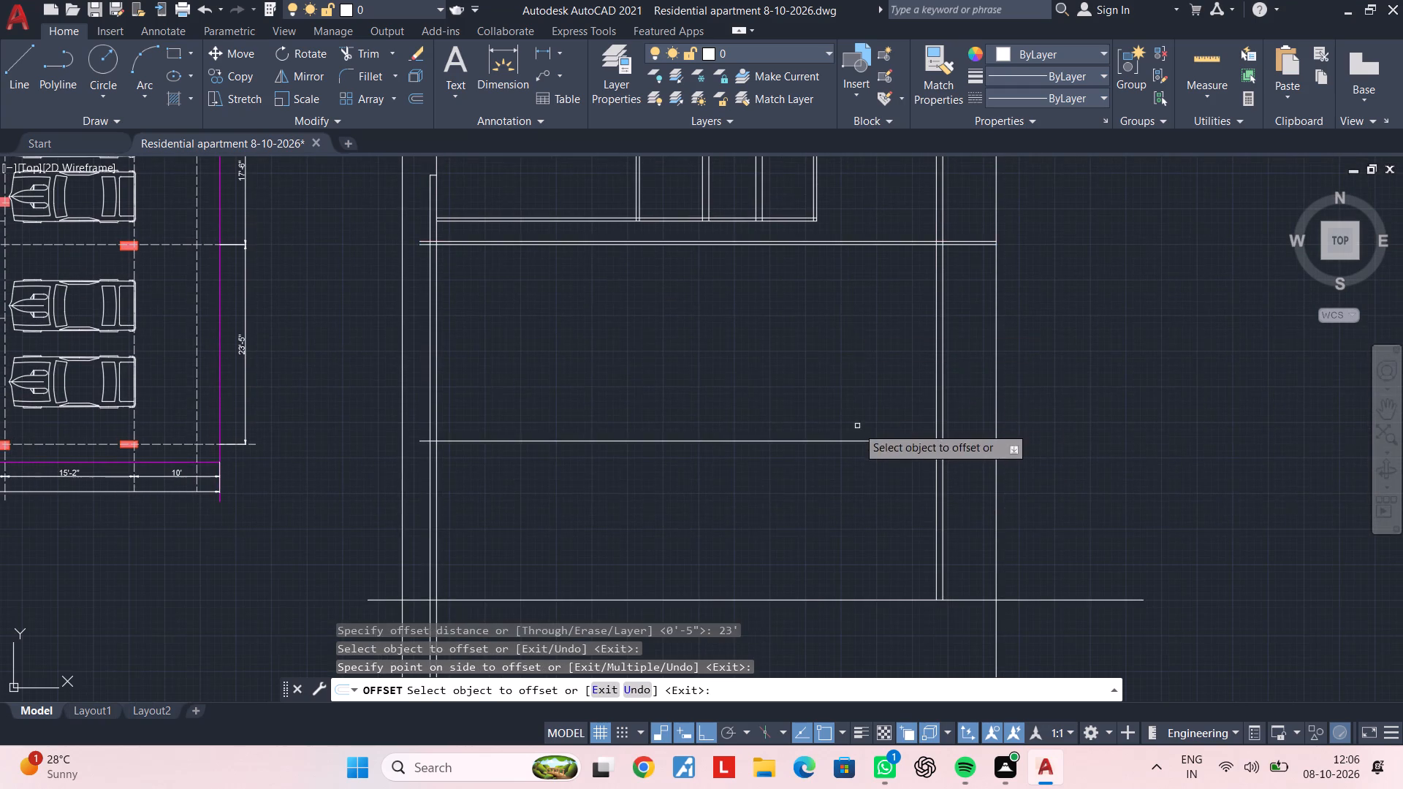
Offset the new horizontal line at the bottom of the plan 9" downward to form the lower wall pair.
middle_click_drag(893, 355, 854, 483)
middle_click_drag(863, 423, 839, 502)
key("space")
key("space")
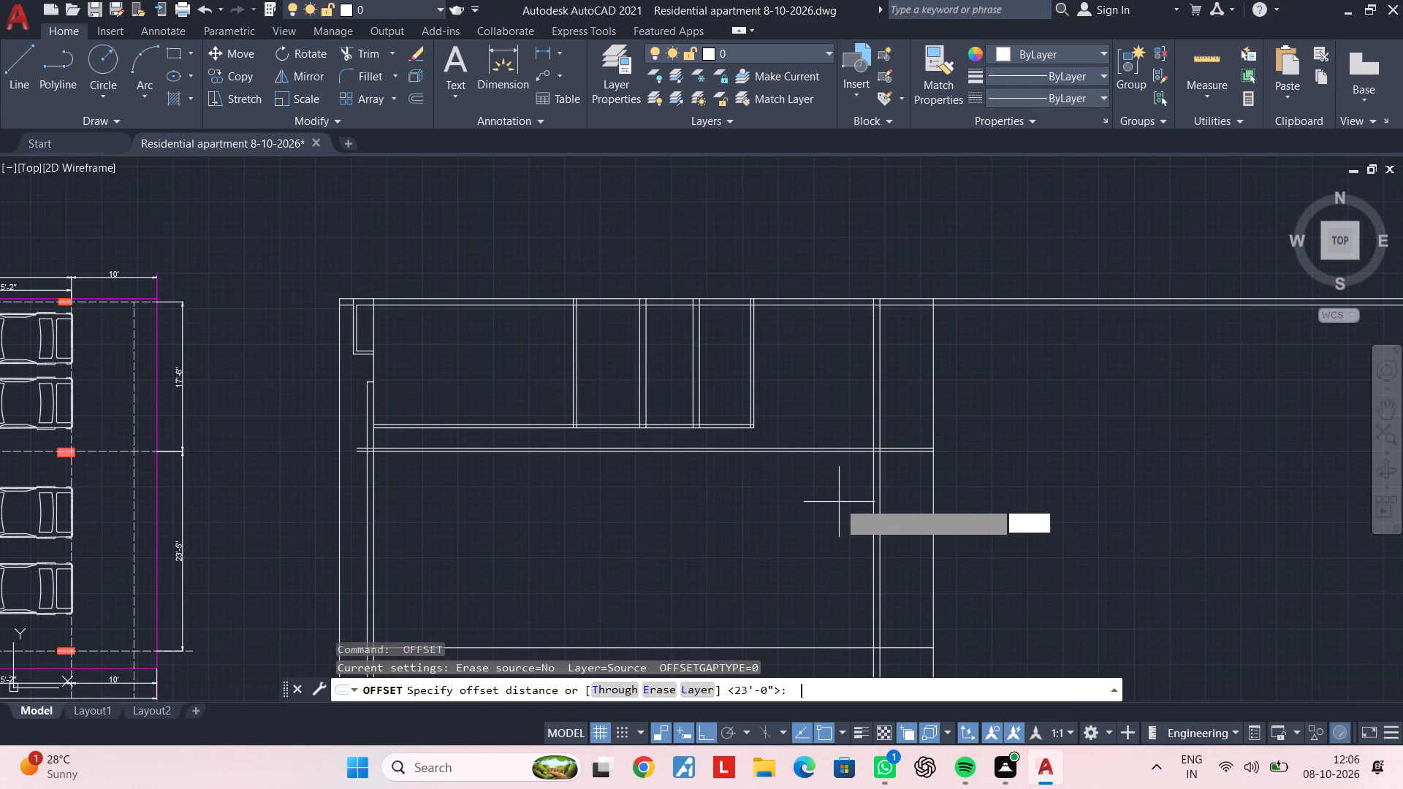
type("9\"")
key("Return")
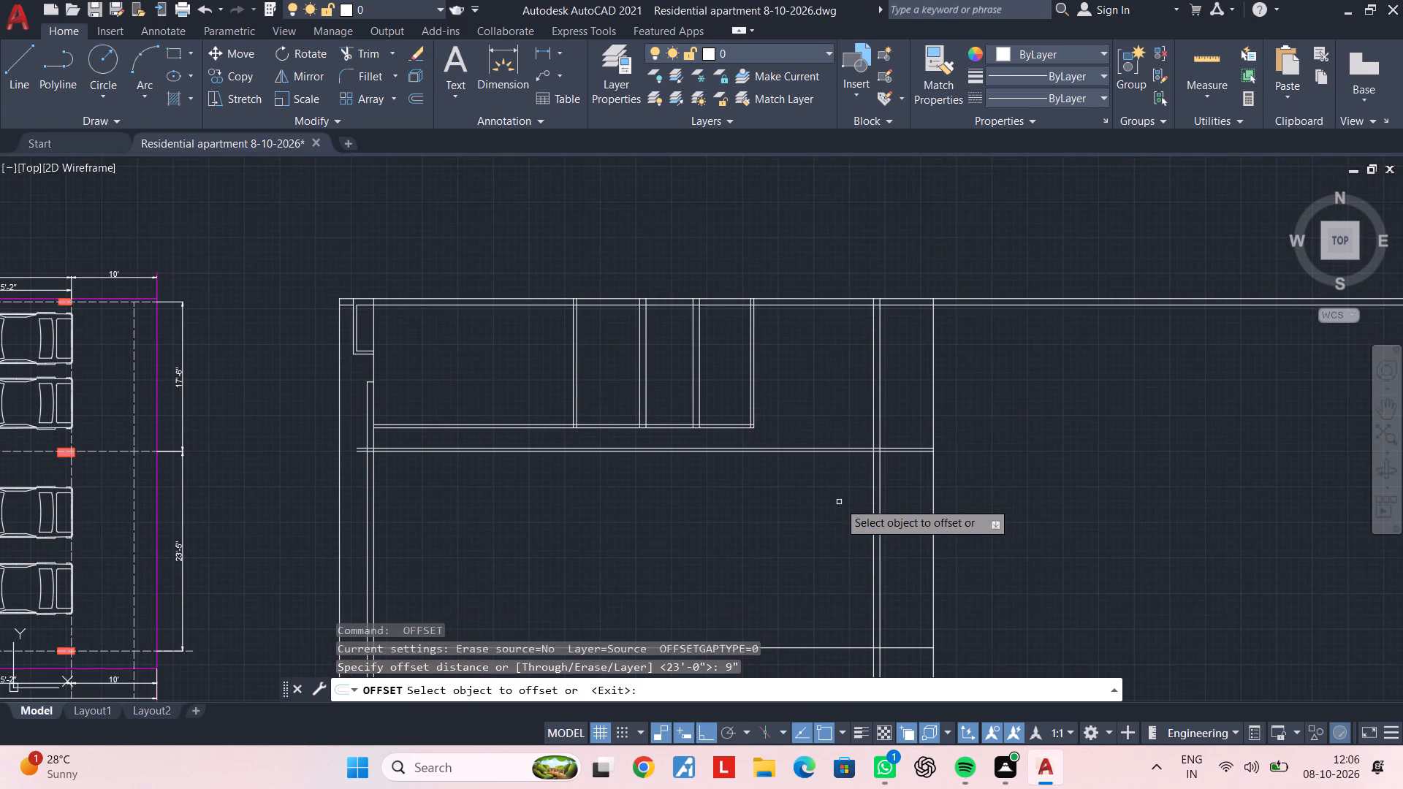
middle_click_drag(732, 542, 788, 354)
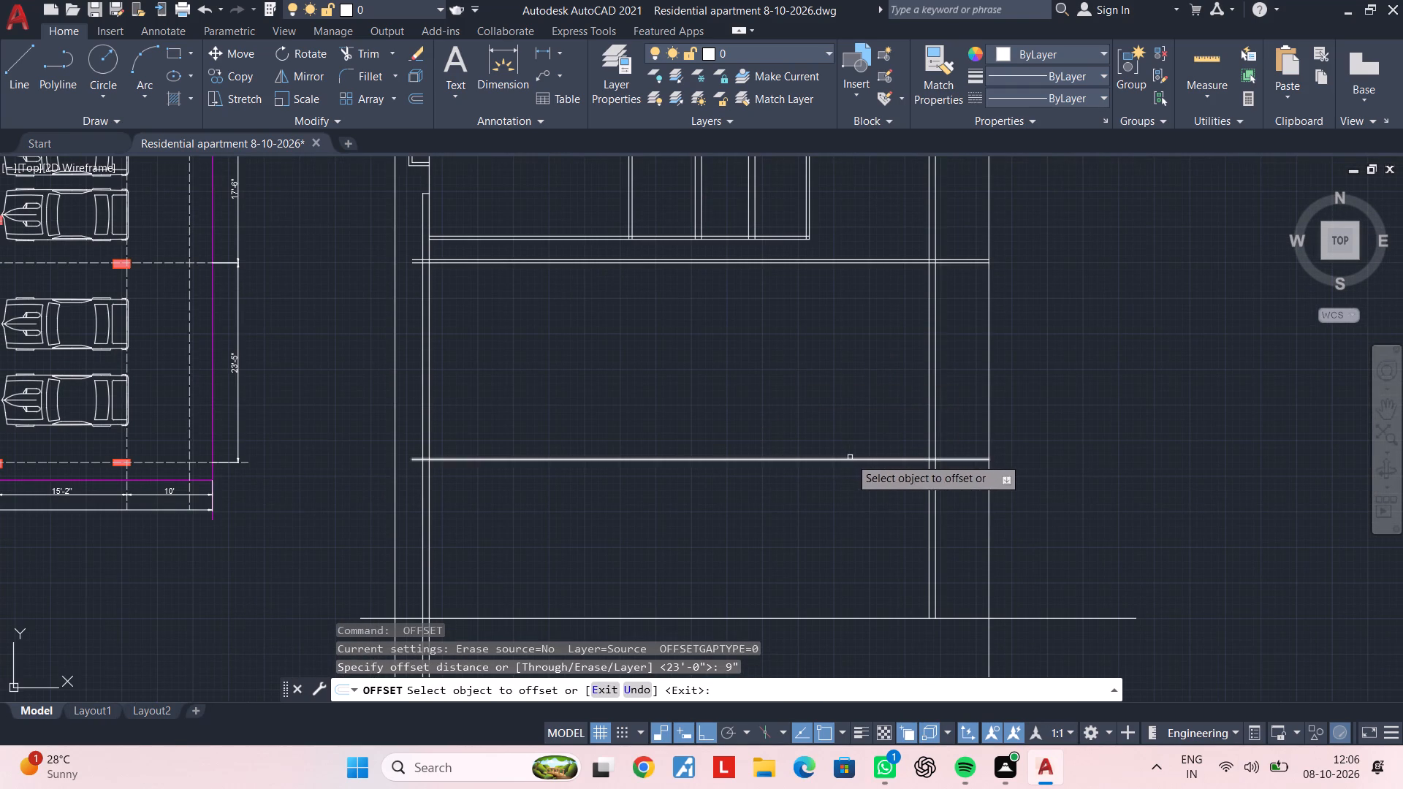
left_click(851, 457)
left_click(856, 471)
Offset the left line of the full-height vertical 9" wall near the plan's right edge 16'4.5" to the left.
middle_click_drag(891, 383, 869, 470)
middle_click_drag(866, 433, 864, 468)
key("space")
key("space")
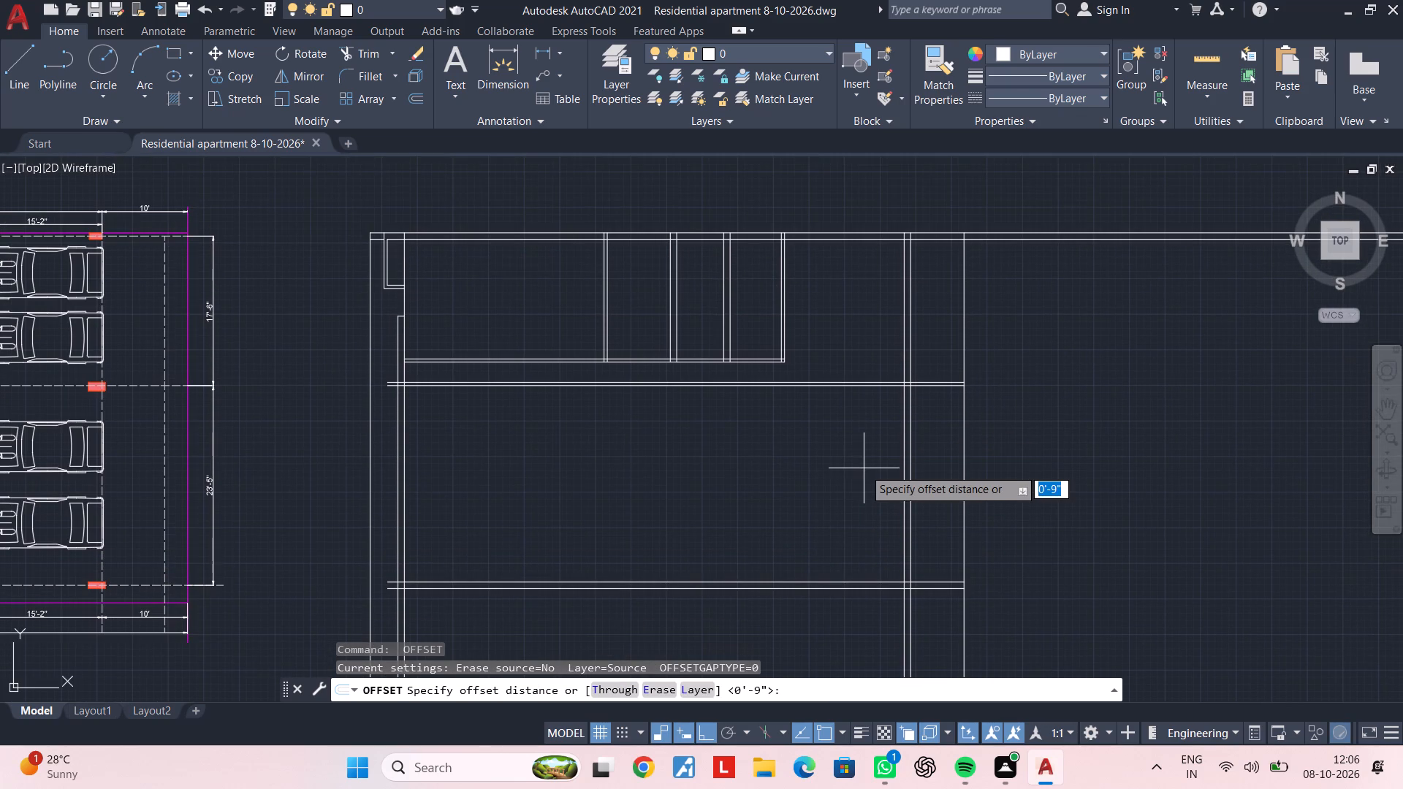
type("16'")
type("4.5\"")
key("Return")
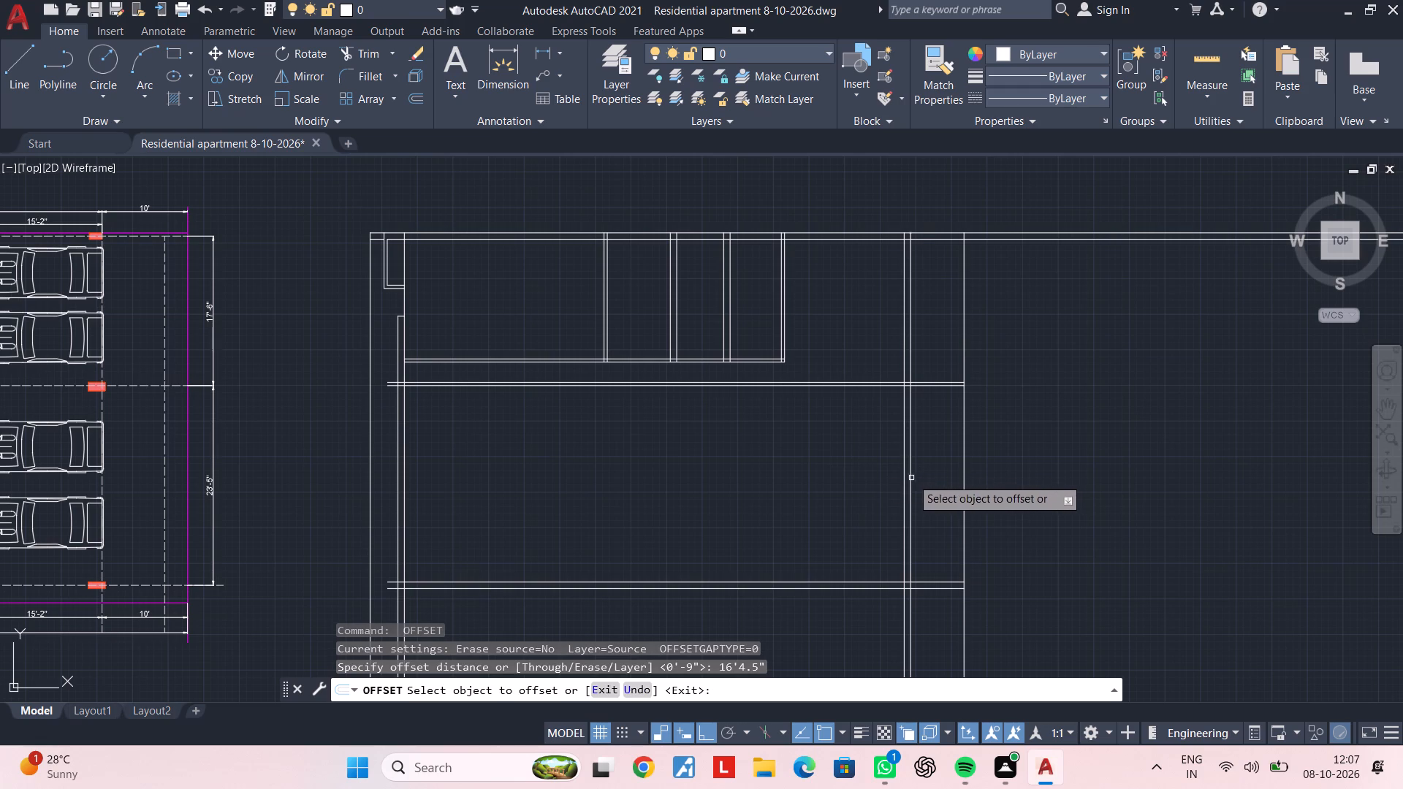
left_click(905, 478)
left_click(776, 484)
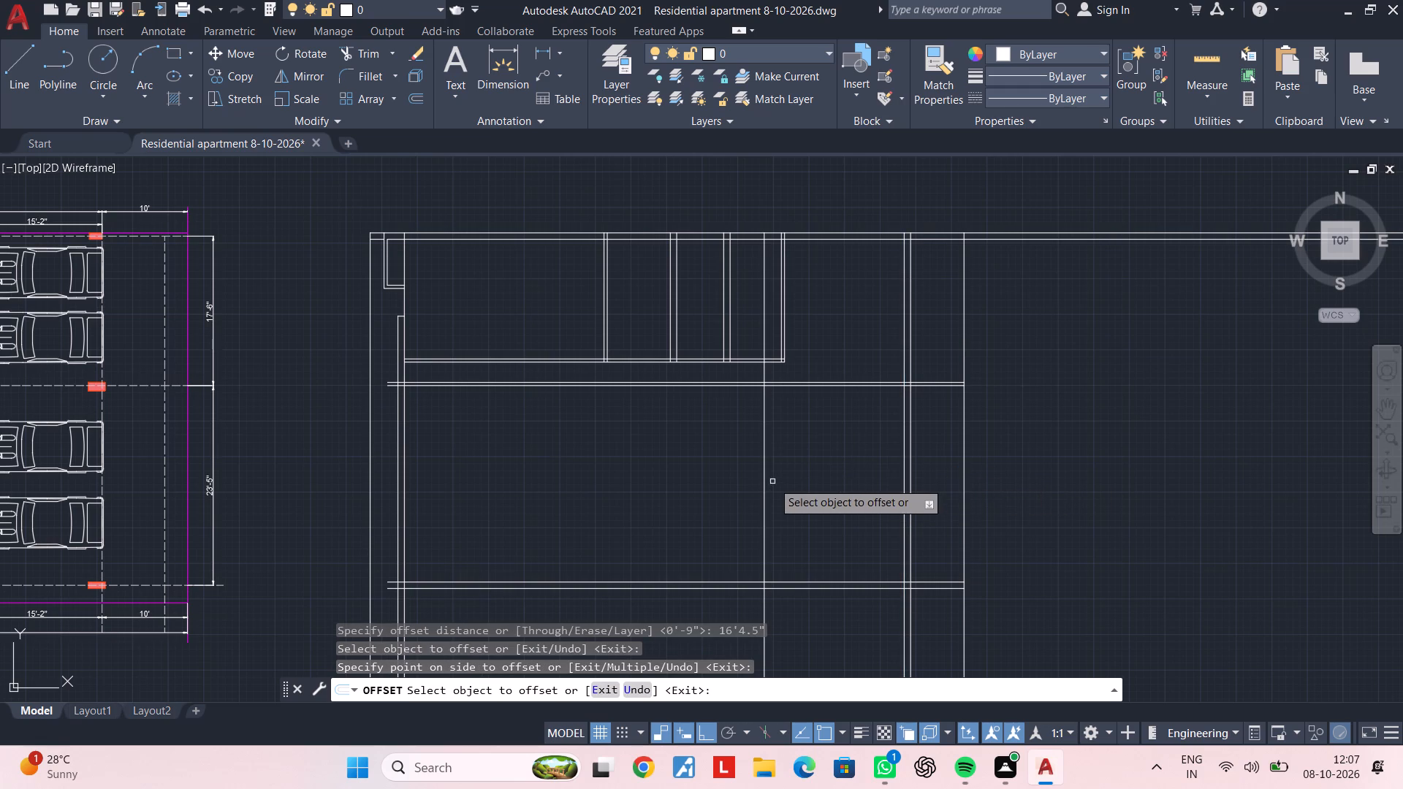
Offset the new vertical line 4.5" to the left to form a partition wall.
middle_click_drag(771, 460, 802, 442)
key("space")
key("space")
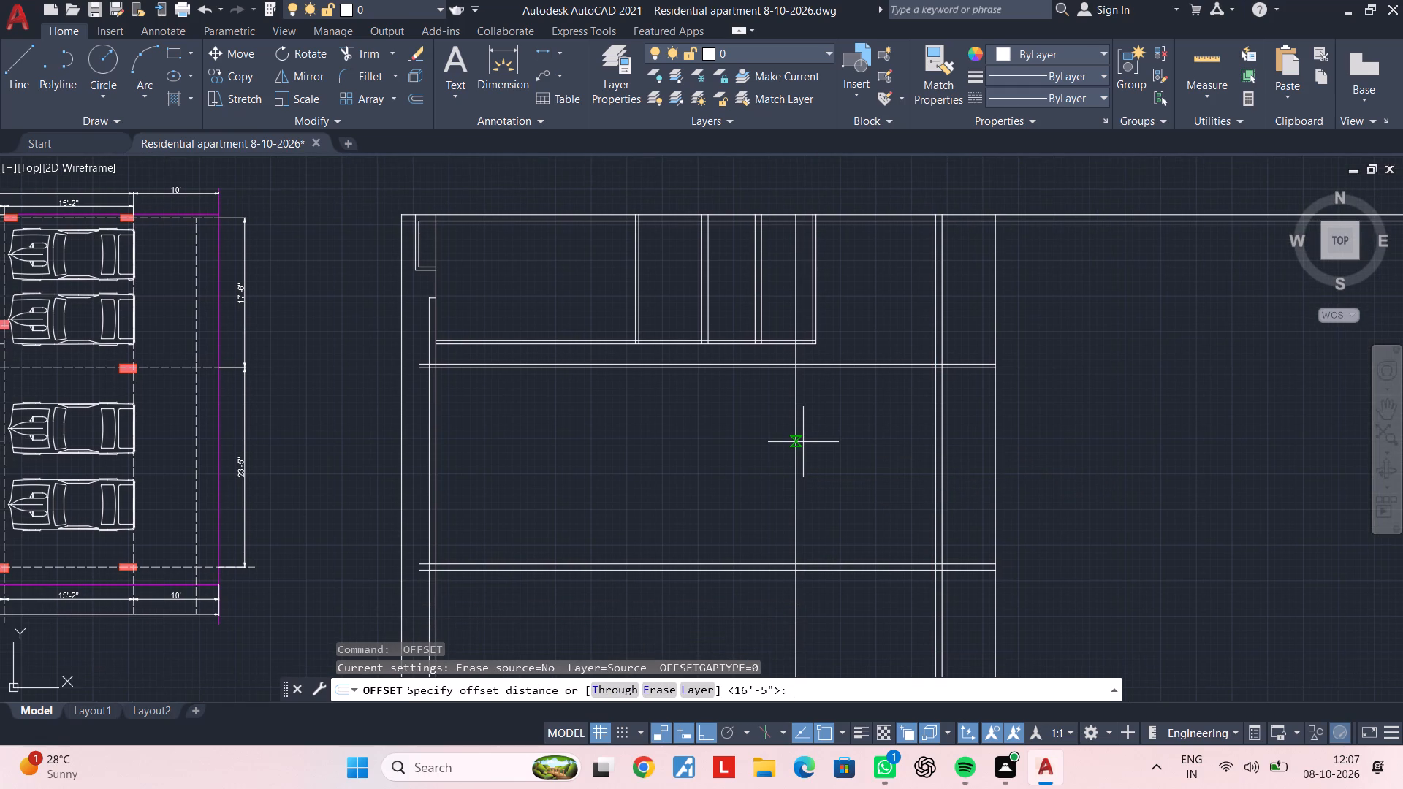
type("4.5\"")
key("Return")
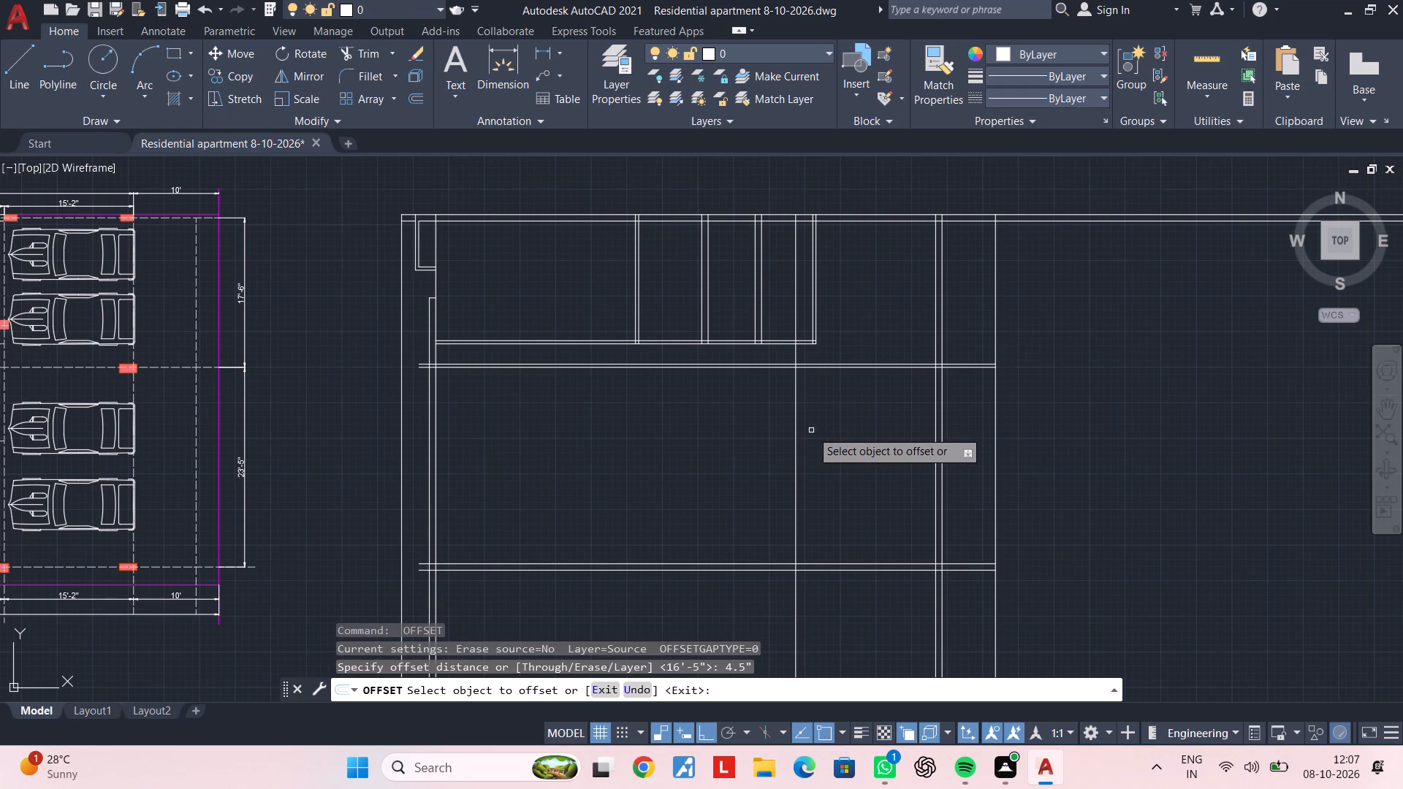
left_click(795, 433)
left_click(742, 437)
key("Escape")
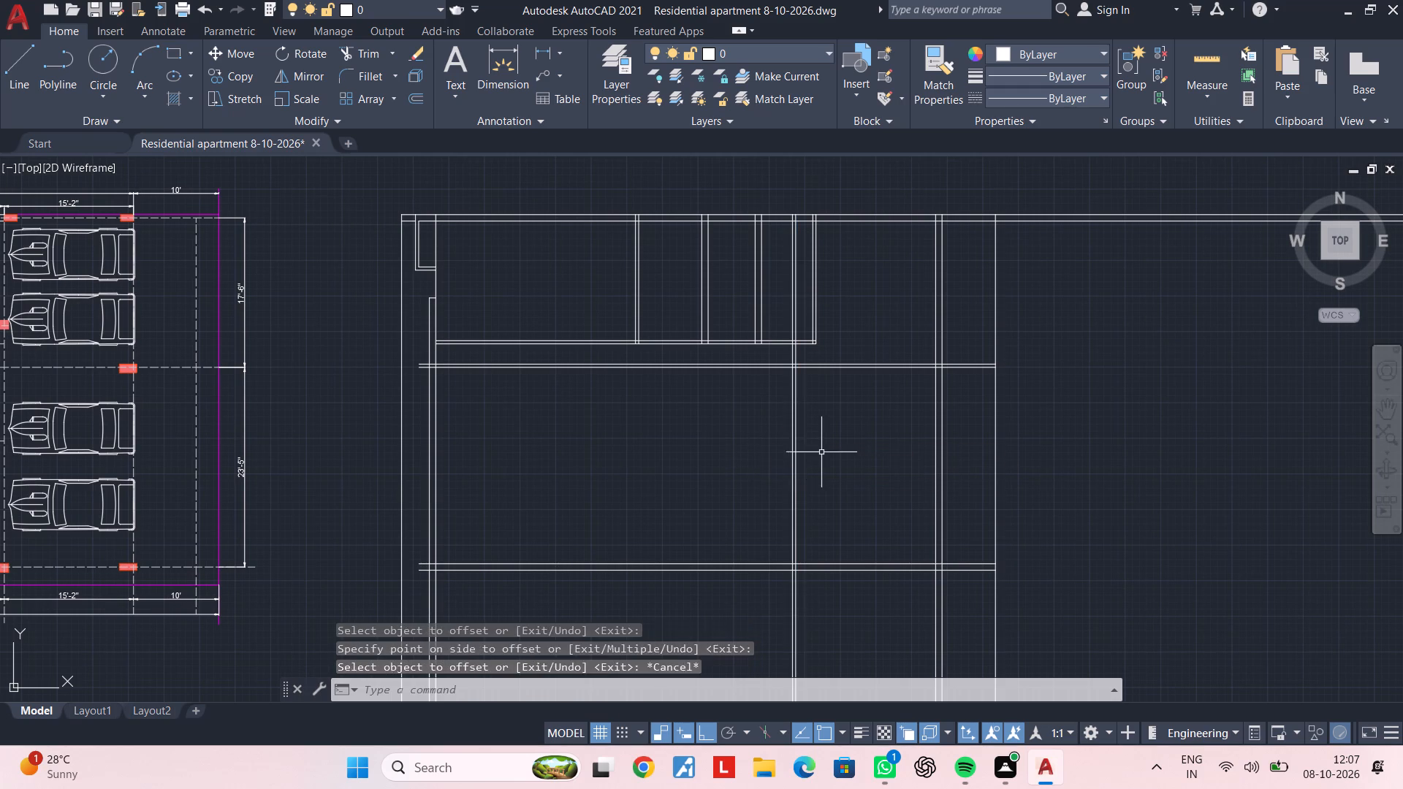
key("Escape")
key("Escape")
Trim both lines of the new vertical 4.5" wall above the upper rooms' lower horizontal wall.
type("tr")
key("space")
scroll(807, 283, "up", 2)
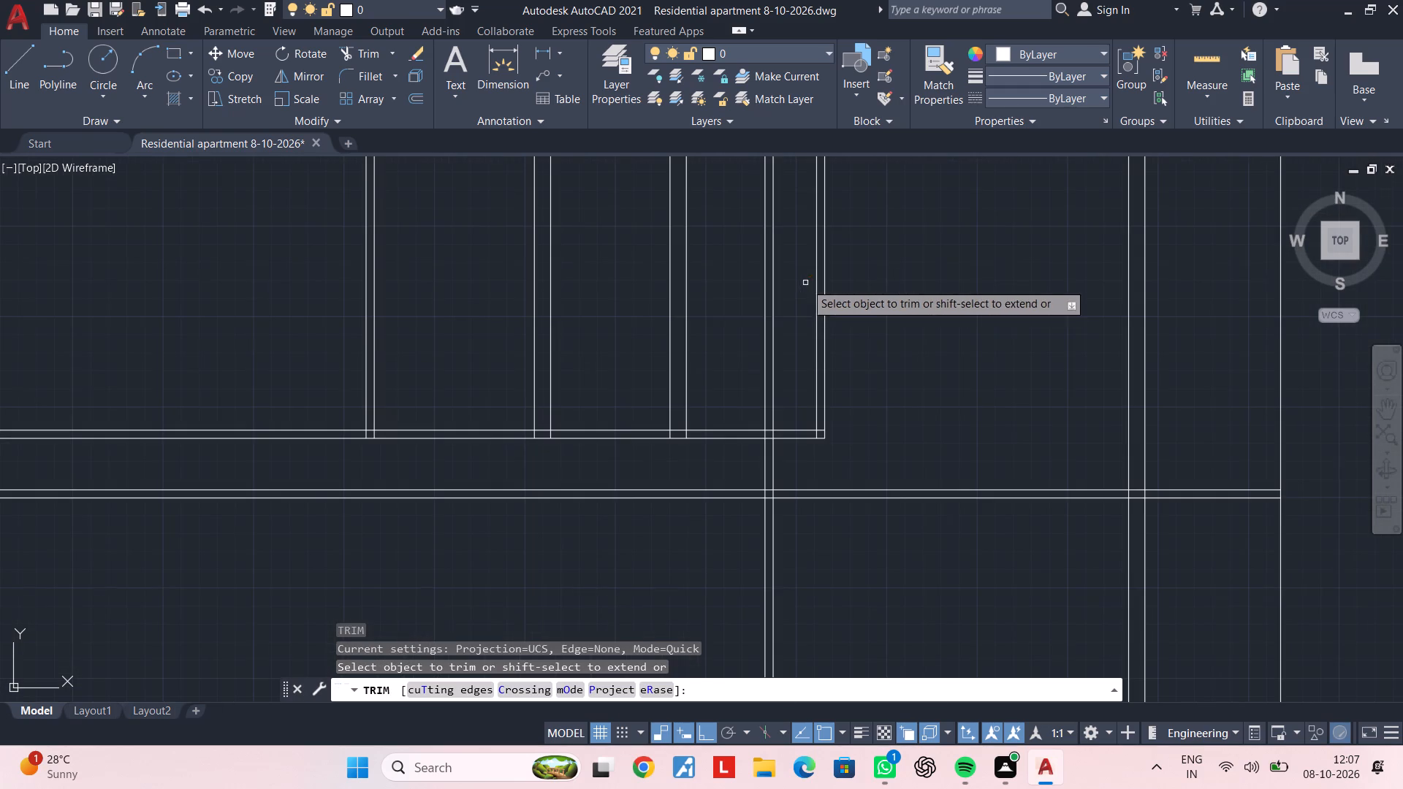
left_click(802, 291)
left_click(734, 329)
scroll(761, 310, "down", 3)
middle_click_drag(766, 310, 756, 394)
key("Escape")
Trim the long horizontal 4.5" wall pair between the left 9" wall and the new vertical 4.5" wall.
middle_click_drag(763, 400, 755, 298)
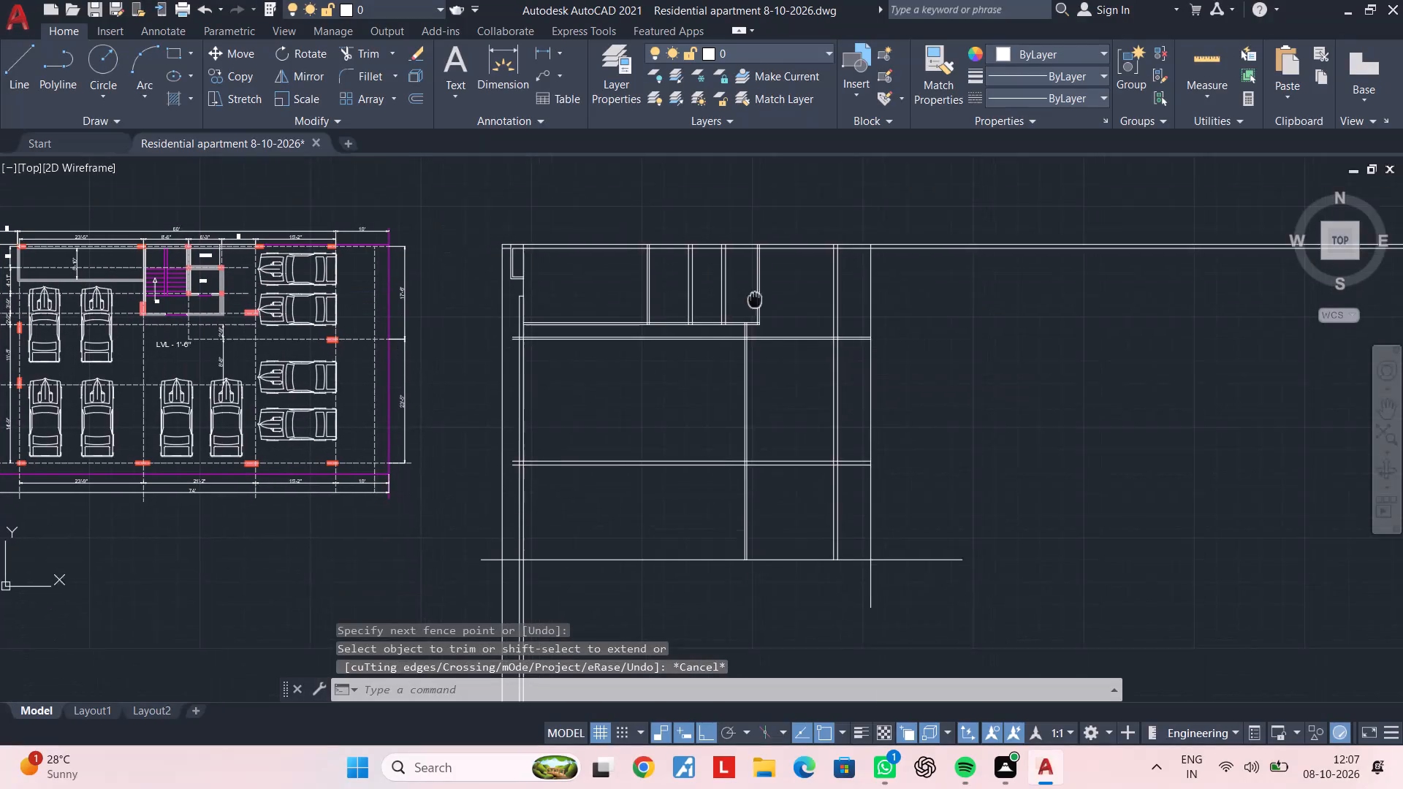
middle_click_drag(755, 298, 754, 296)
middle_click_drag(775, 443, 771, 394)
key("Escape")
type("tr")
key("space")
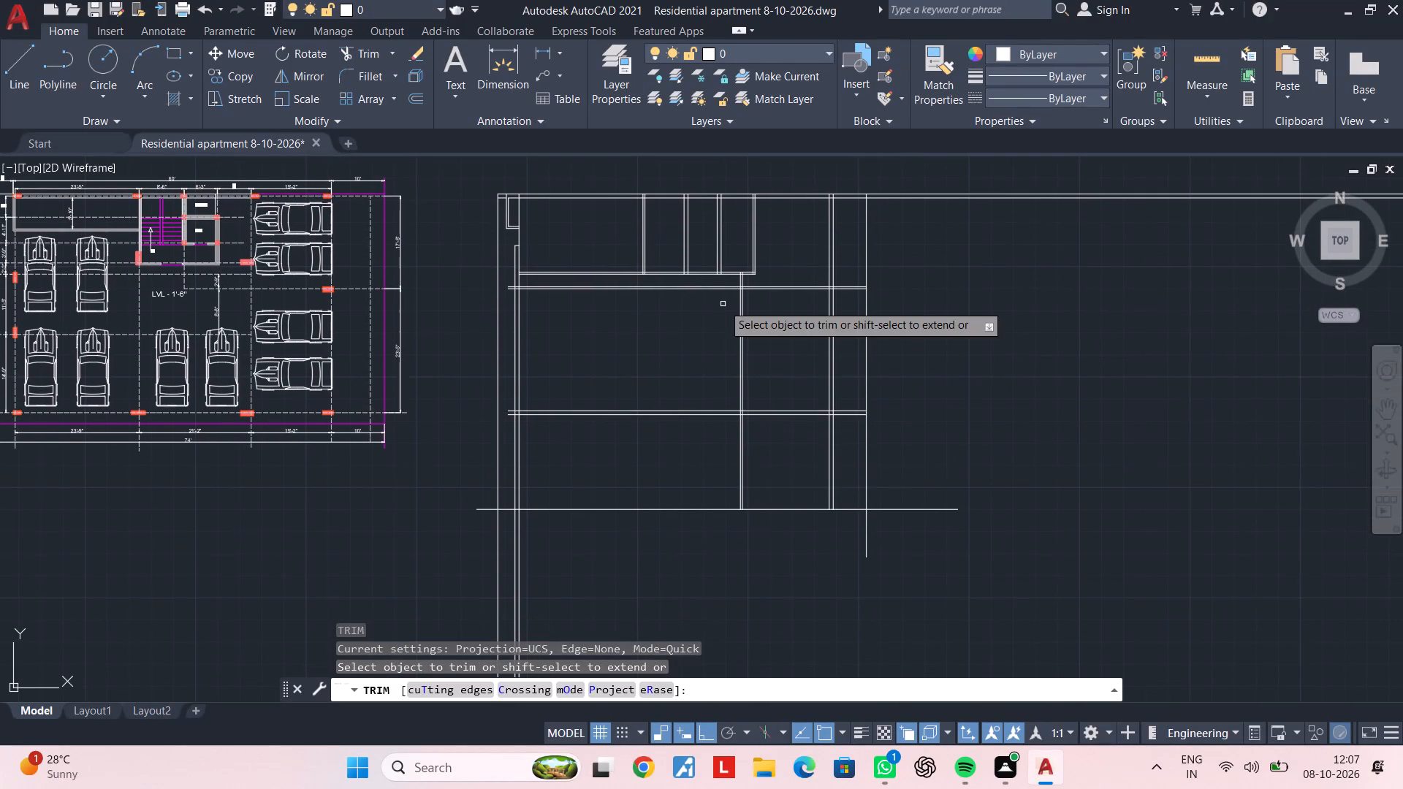
scroll(717, 282, "up", 2)
left_click(737, 283)
left_click(726, 344)
scroll(674, 364, "down", 2)
middle_click_drag(677, 364, 810, 365)
key("Escape")
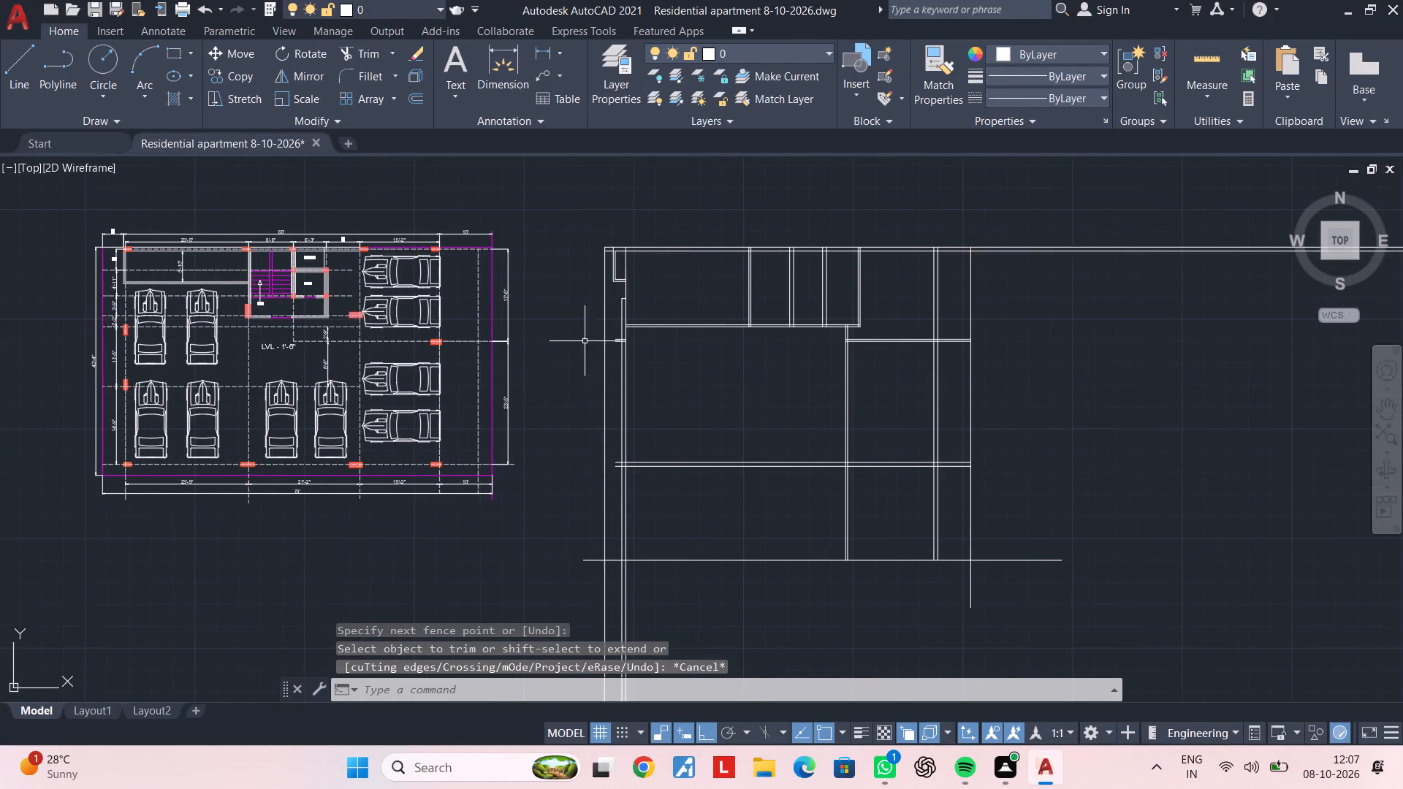
Delete the two leftover stubs of the long horizontal 4.5" wall beside the left 9" wall.
scroll(612, 333, "up", 3)
left_click(598, 332)
left_click(590, 373)
key("Delete")
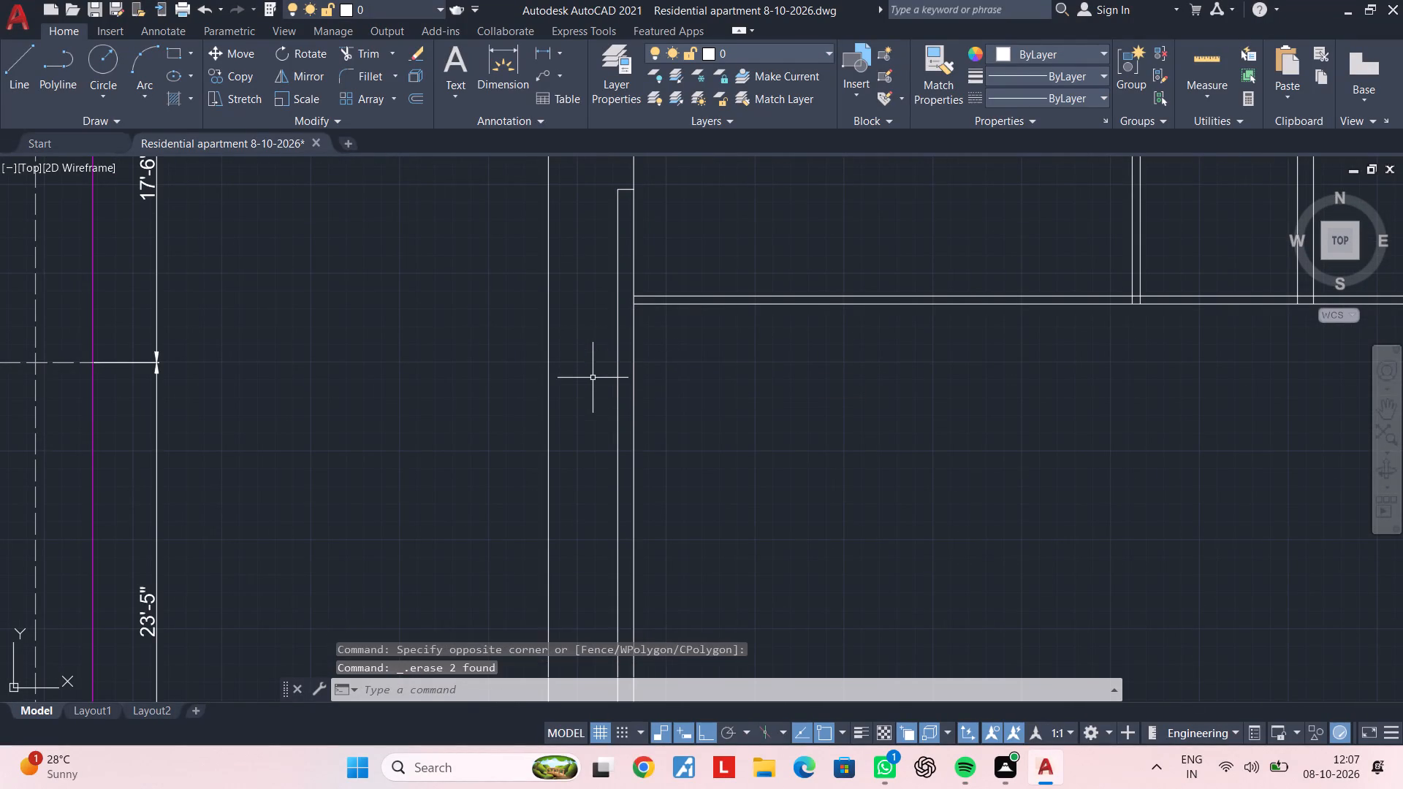
Trim the vertical 4.5" wall, the right 9" wall and the rightmost vertical line below the lower horizontal 9" wall.
scroll(751, 480, "down", 2)
middle_click_drag(740, 442, 717, 339)
middle_click_drag(861, 448, 805, 406)
key("Escape")
key("Escape")
type("tr")
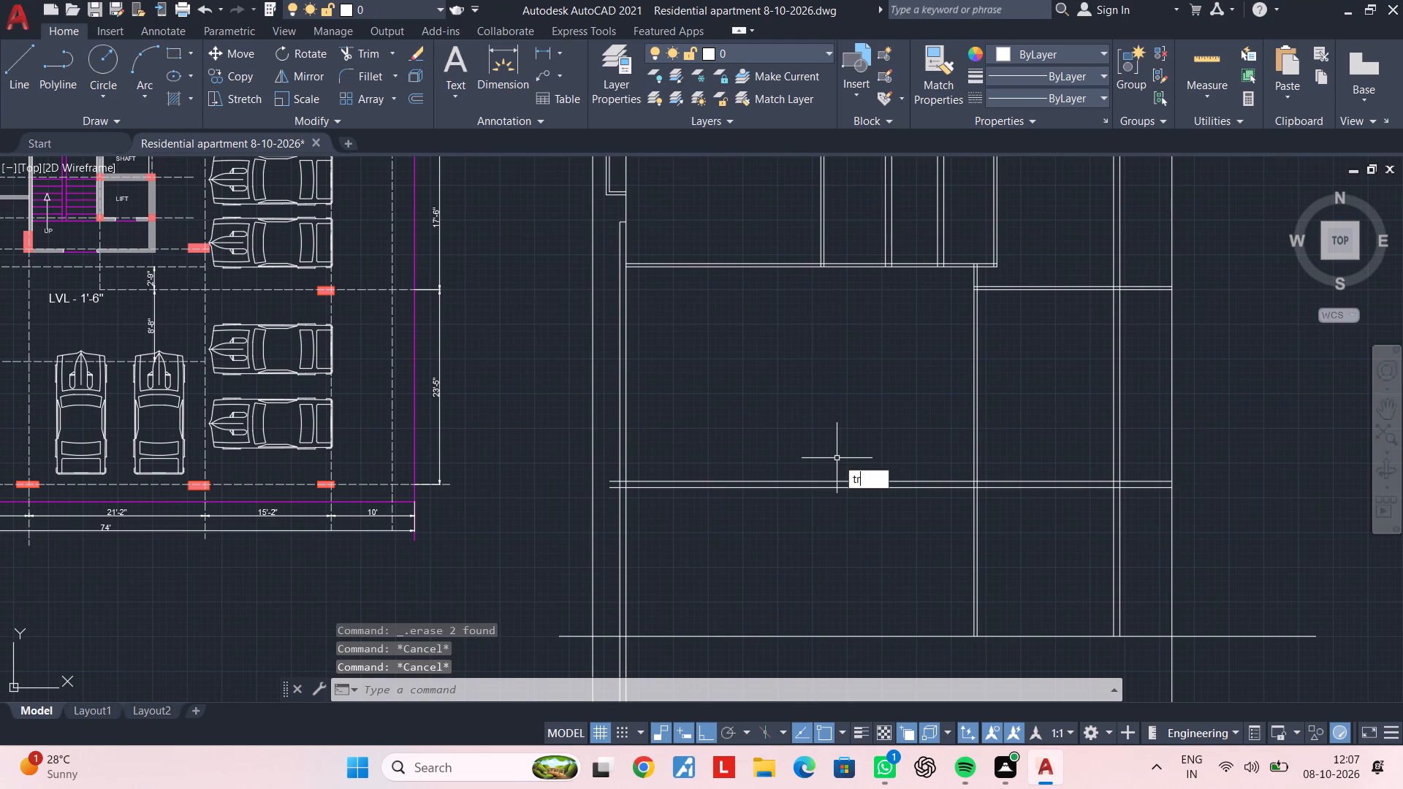
key("space")
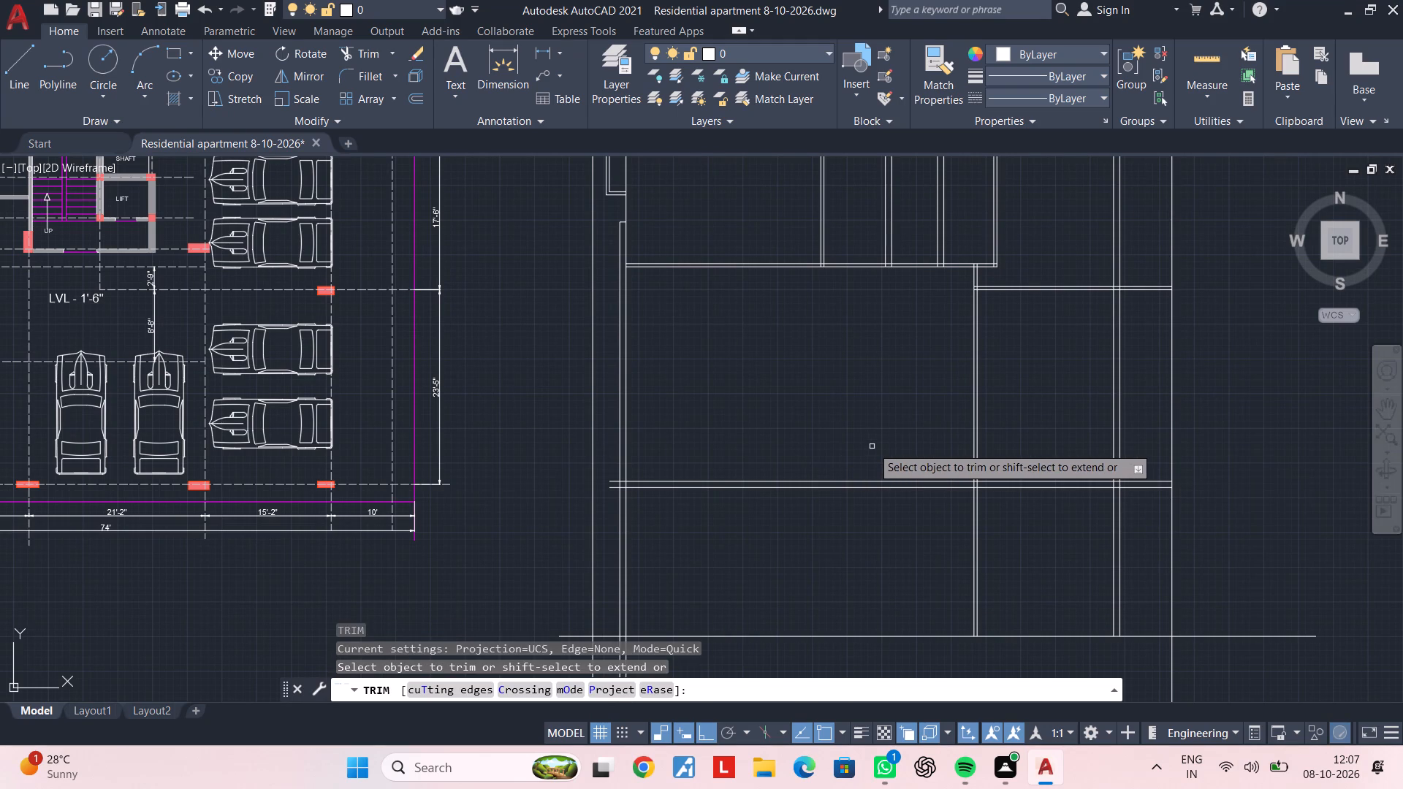
middle_click_drag(870, 437, 791, 457)
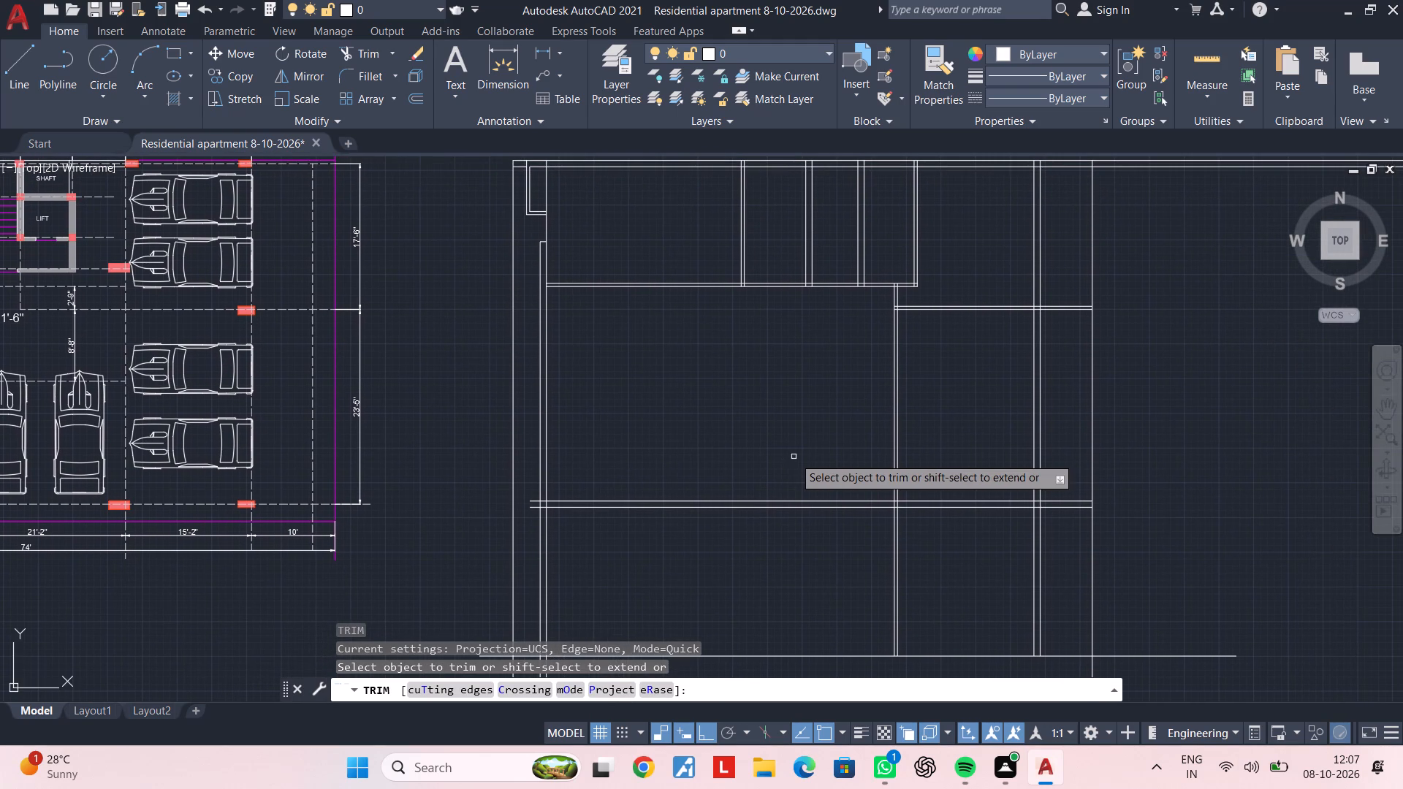
middle_click_drag(791, 476, 803, 422)
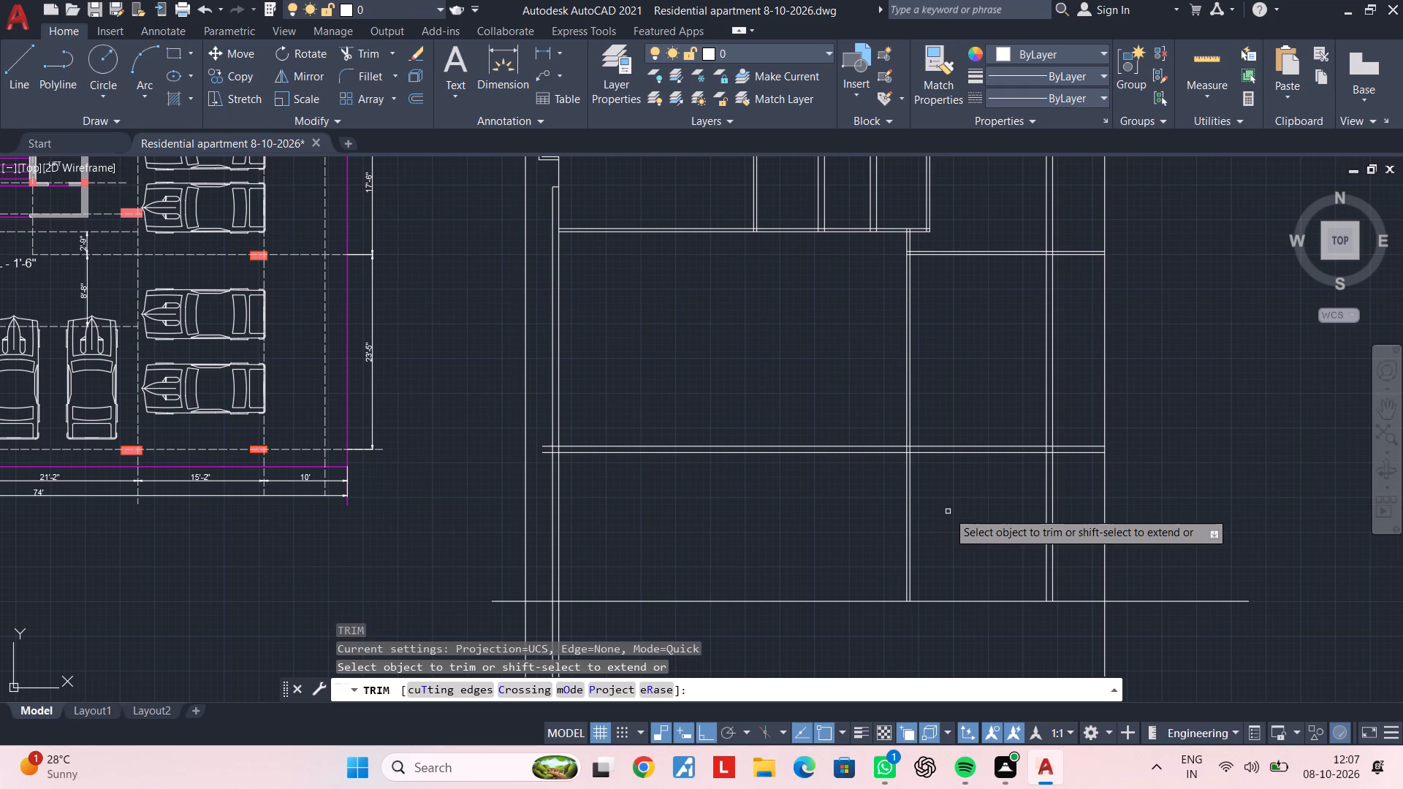
left_click_drag(948, 511, 935, 519)
left_click(833, 531)
left_click(869, 508)
left_click(1310, 485)
key("Escape")
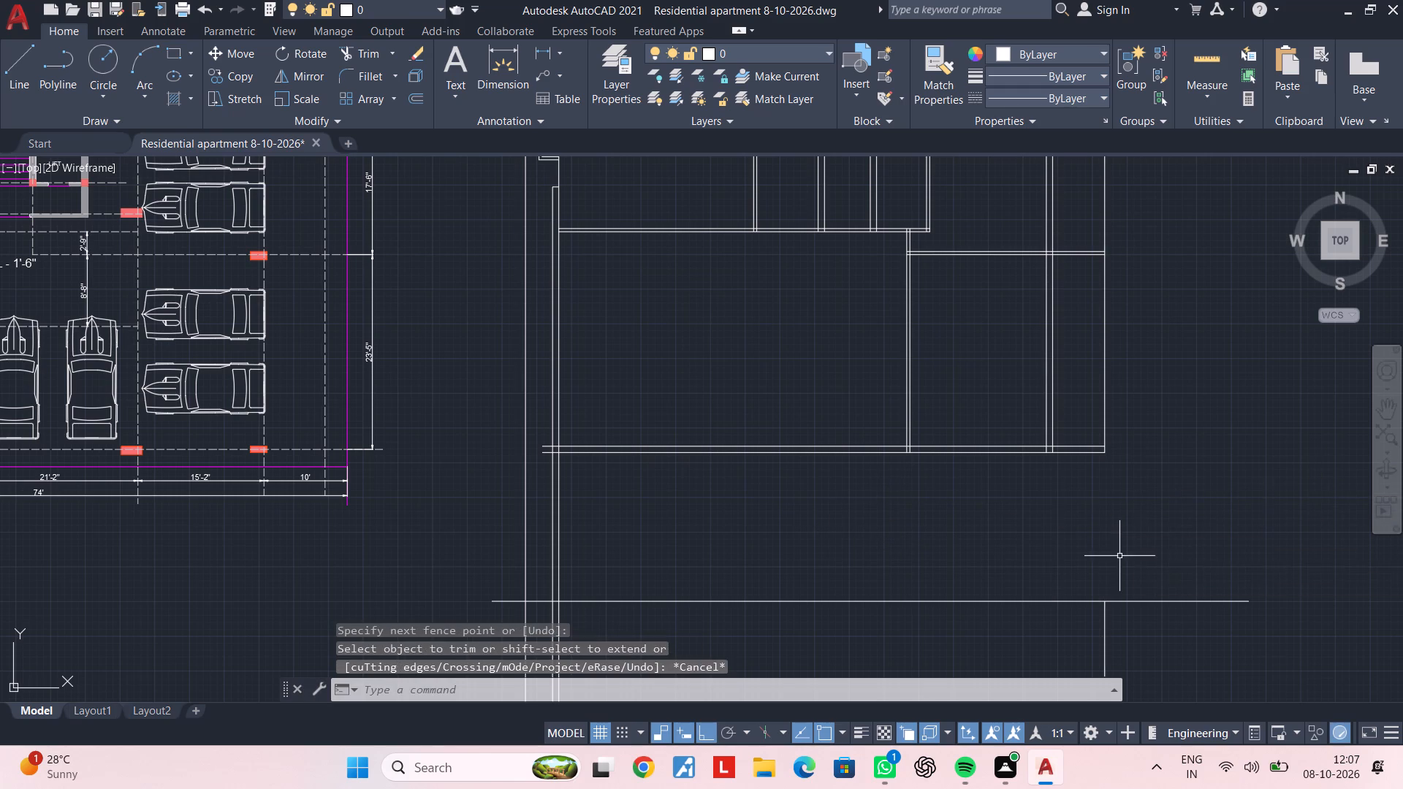
Trim both lines of the left vertical 9" wall between the lower horizontal 9" wall and the long baseline.
middle_click_drag(1119, 548, 1129, 462)
key("Escape")
key("Escape")
key("space")
left_click(725, 454)
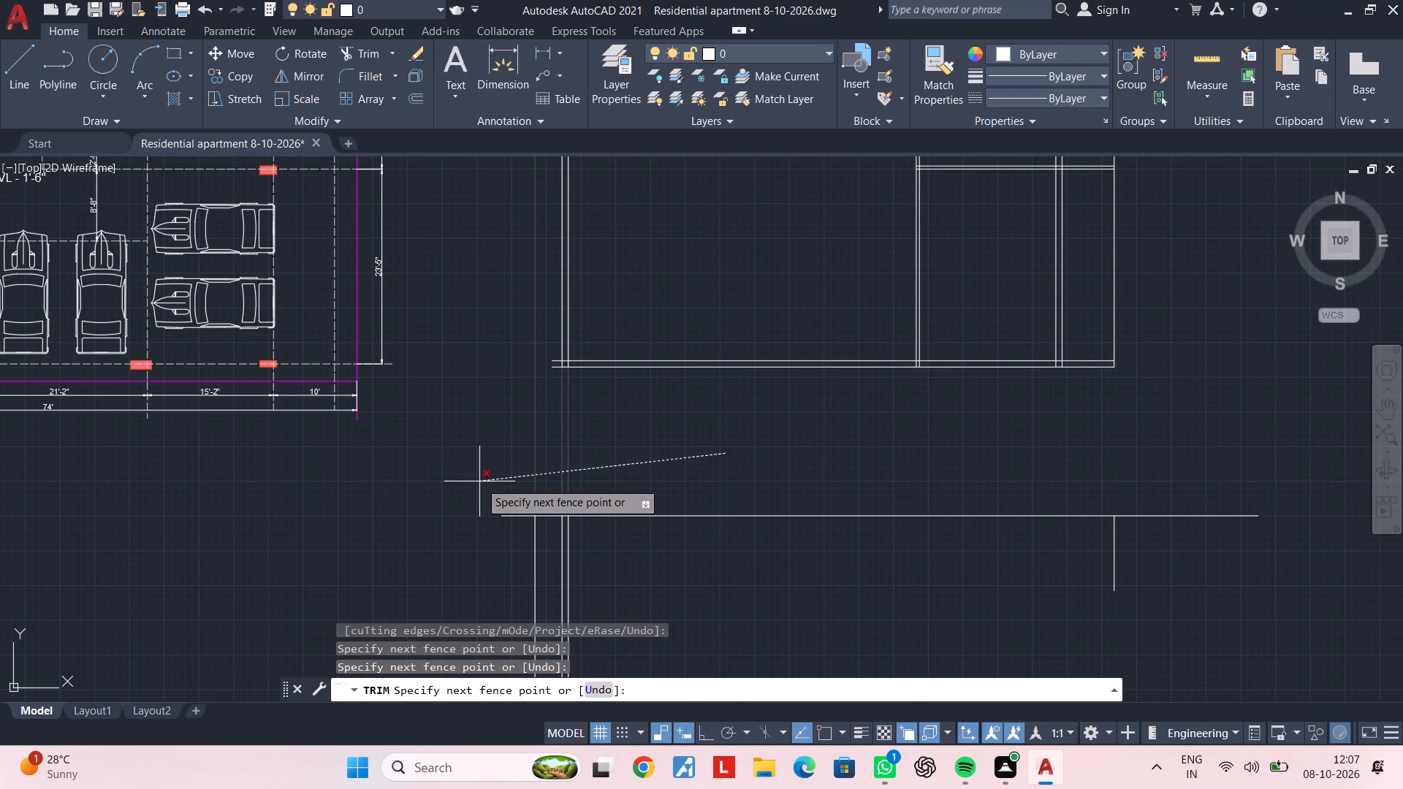
left_click(557, 479)
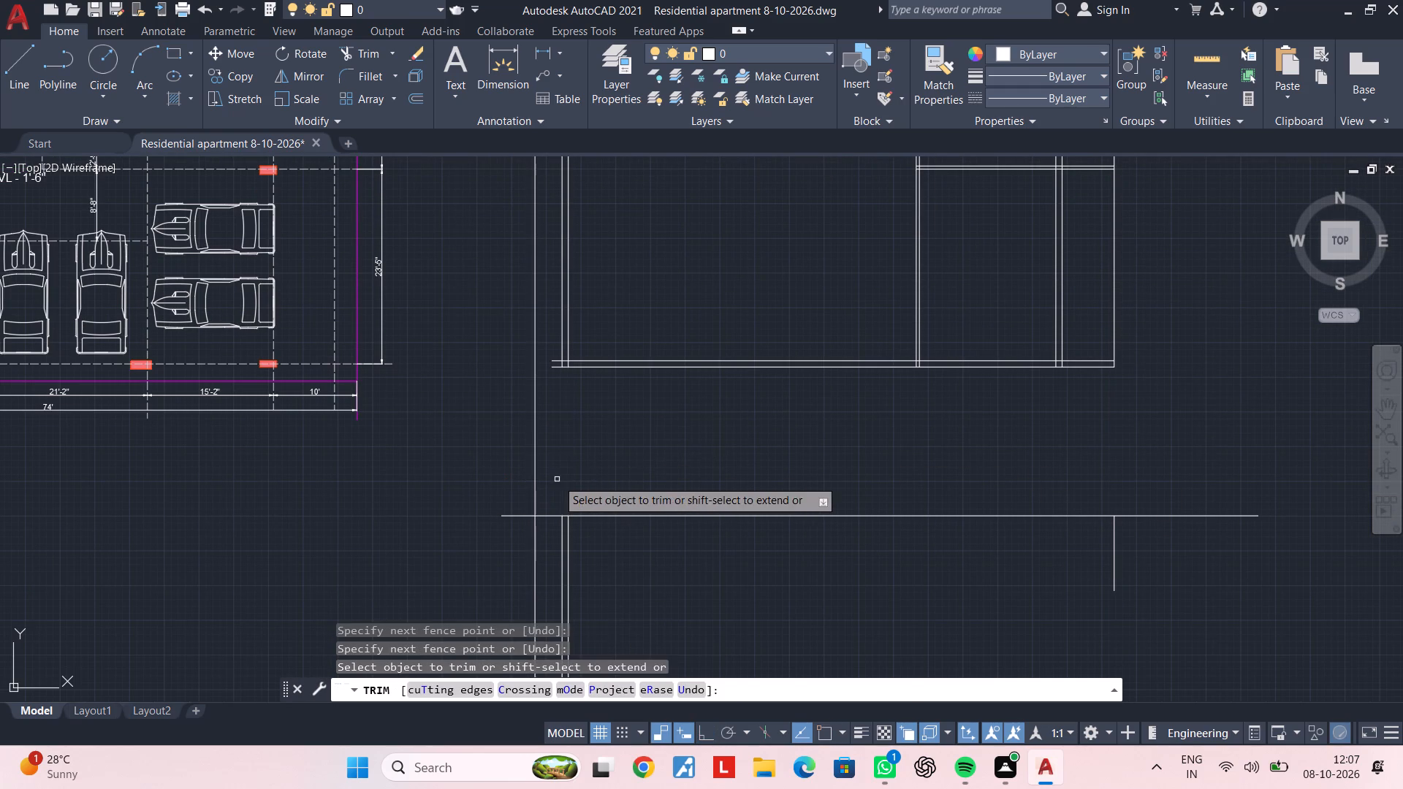
middle_click_drag(593, 472, 606, 538)
key("Escape")
Extend both lines of the lower horizontal 9" wall to the leftmost vertical line.
key("Escape")
type("ex")
key("space")
scroll(623, 495, "down", 1)
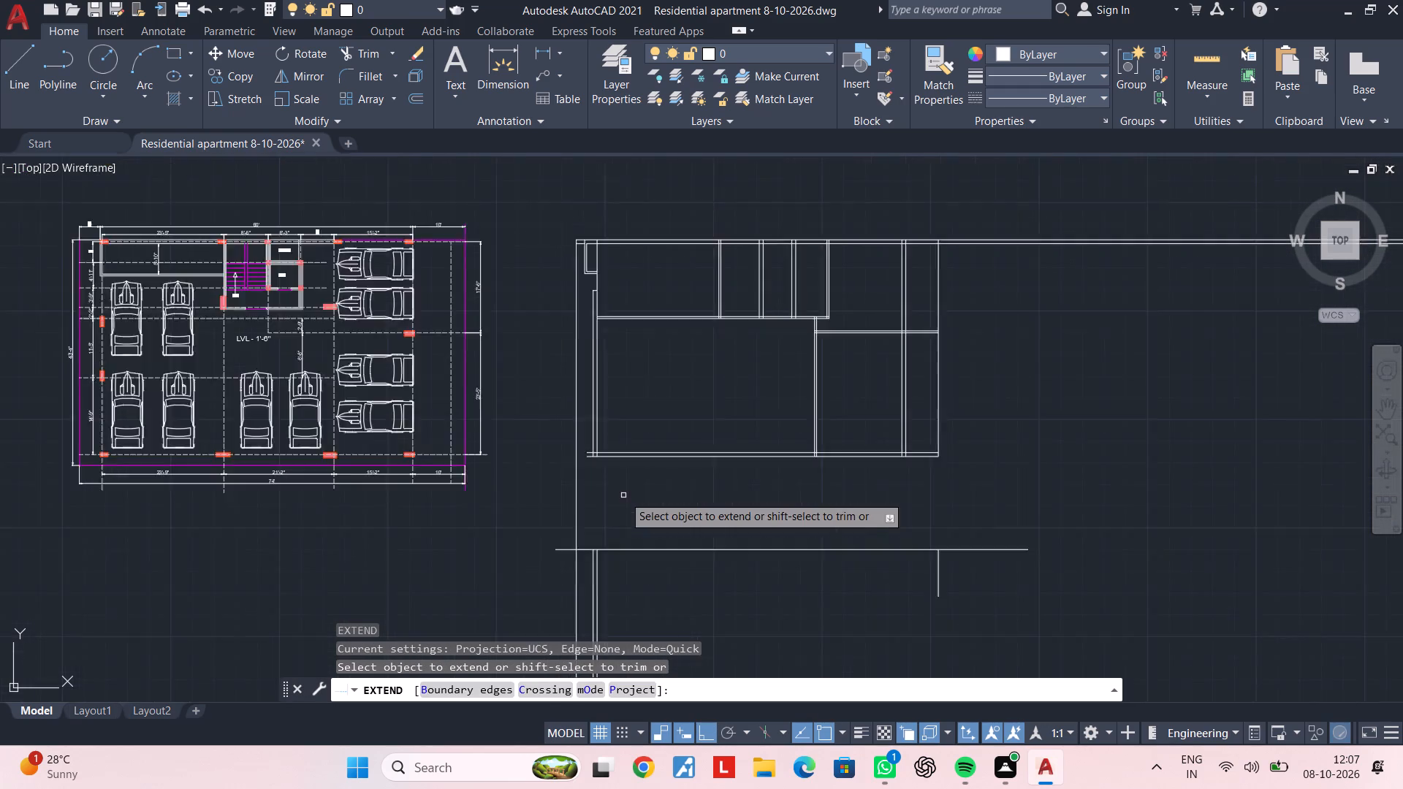
scroll(623, 495, "down", 1)
middle_click_drag(623, 495, 629, 529)
left_click(632, 494)
left_click(626, 533)
key("Escape")
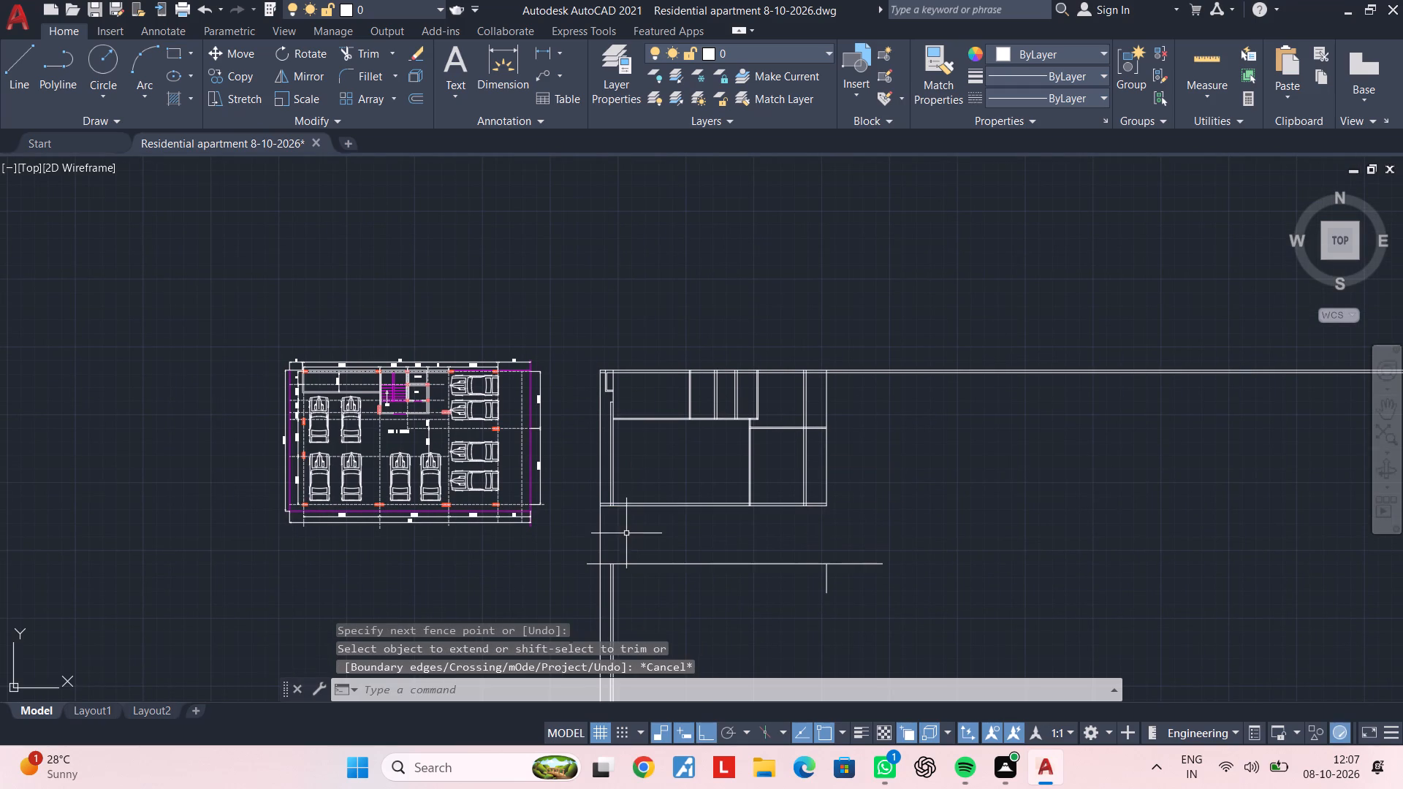
Trim the leftmost vertical line between the lower horizontal 9" wall and the long baseline.
middle_click_drag(626, 533, 628, 517)
key("Escape")
type("tr")
key("space")
left_click(640, 514)
left_click(595, 522)
key("Escape")
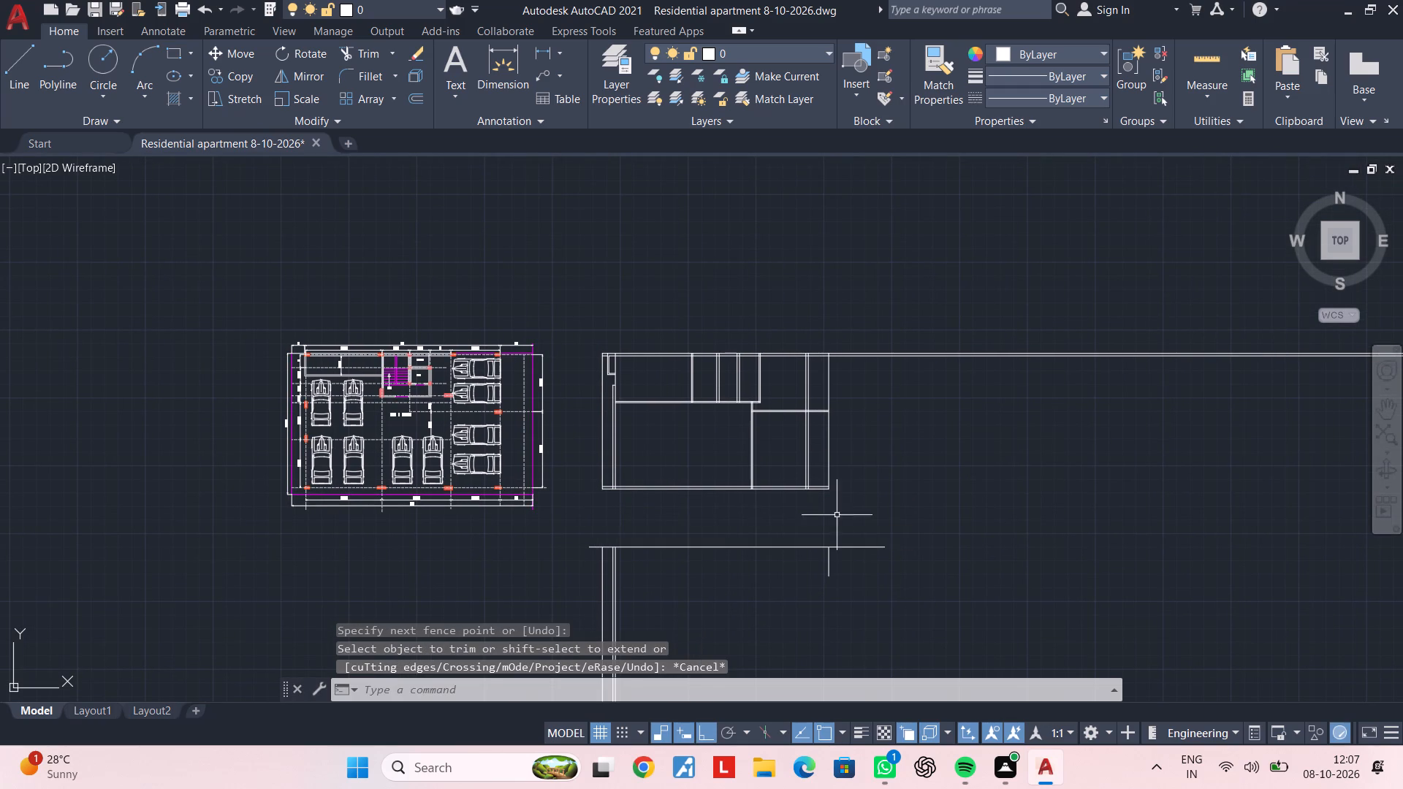
Delete the leftover baseline and vertical line pieces below the floor plan.
left_click(845, 513)
left_click(593, 611)
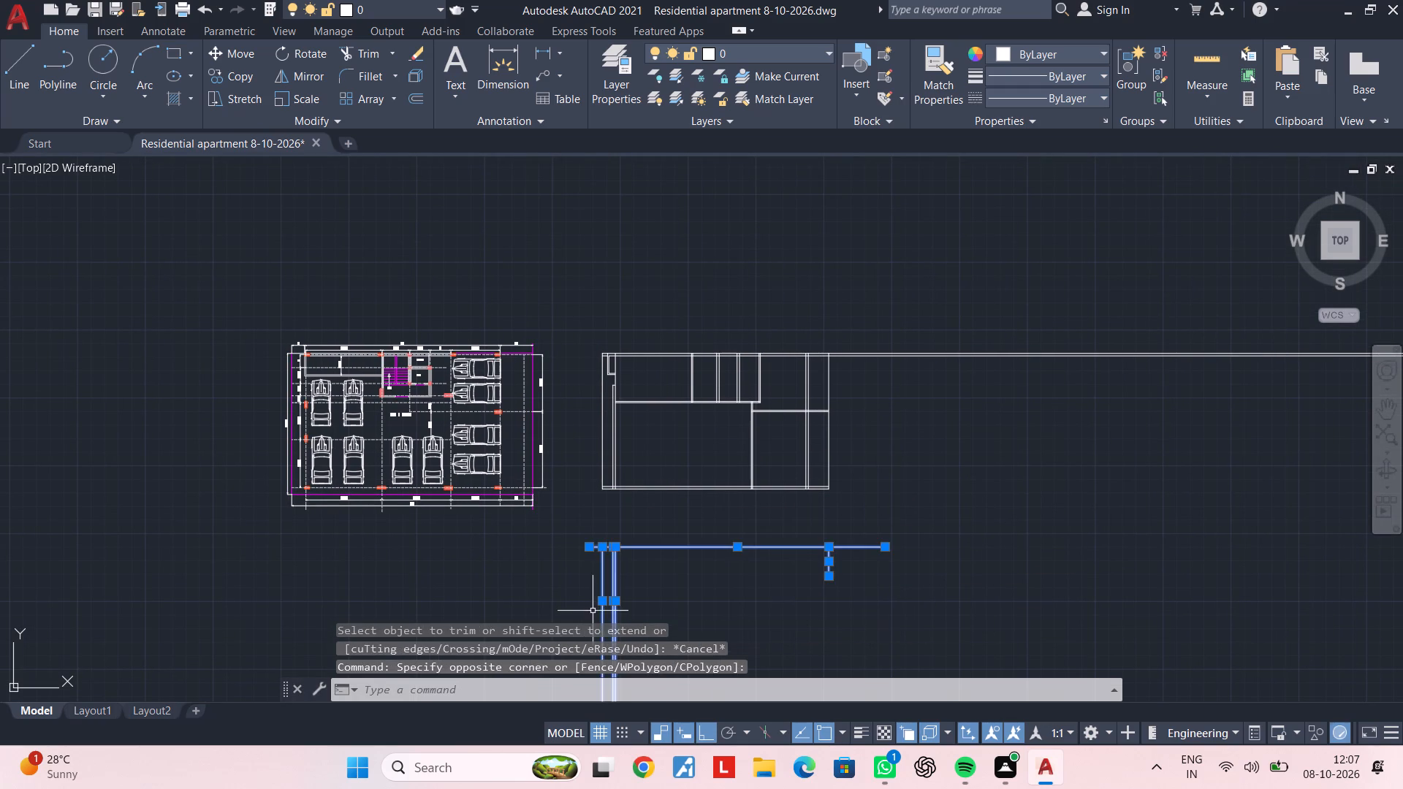
key("Delete")
Examine the wall layout of the upper rooms and the area around the new partition walls.
middle_click_drag(764, 532, 761, 560)
scroll(688, 488, "up", 3)
middle_click_drag(867, 488, 705, 517)
middle_click_drag(764, 453, 750, 511)
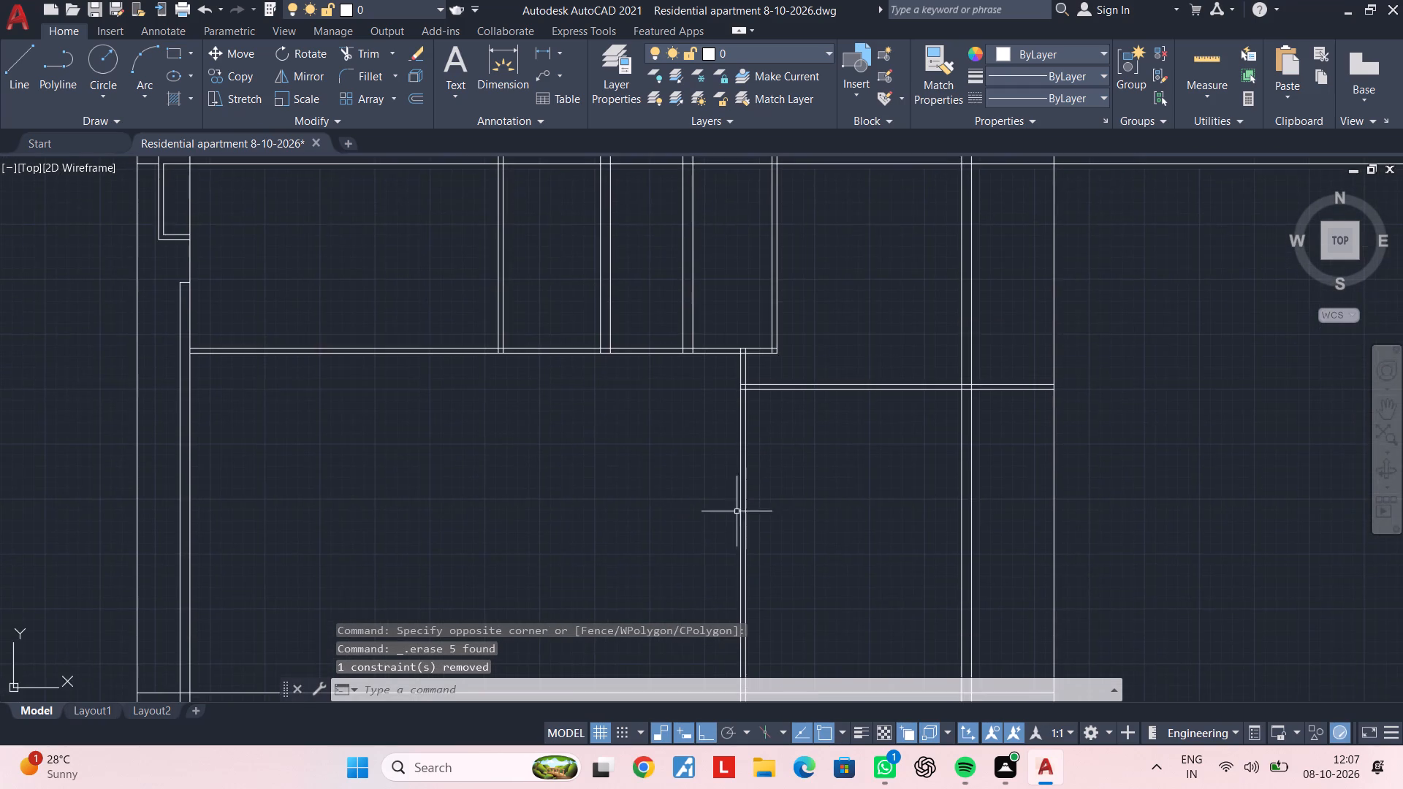
middle_click_drag(718, 496, 806, 471)
middle_click_drag(755, 443, 731, 513)
key("Escape")
middle_click_drag(737, 484, 714, 557)
key("Escape")
scroll(810, 444, "up", 1)
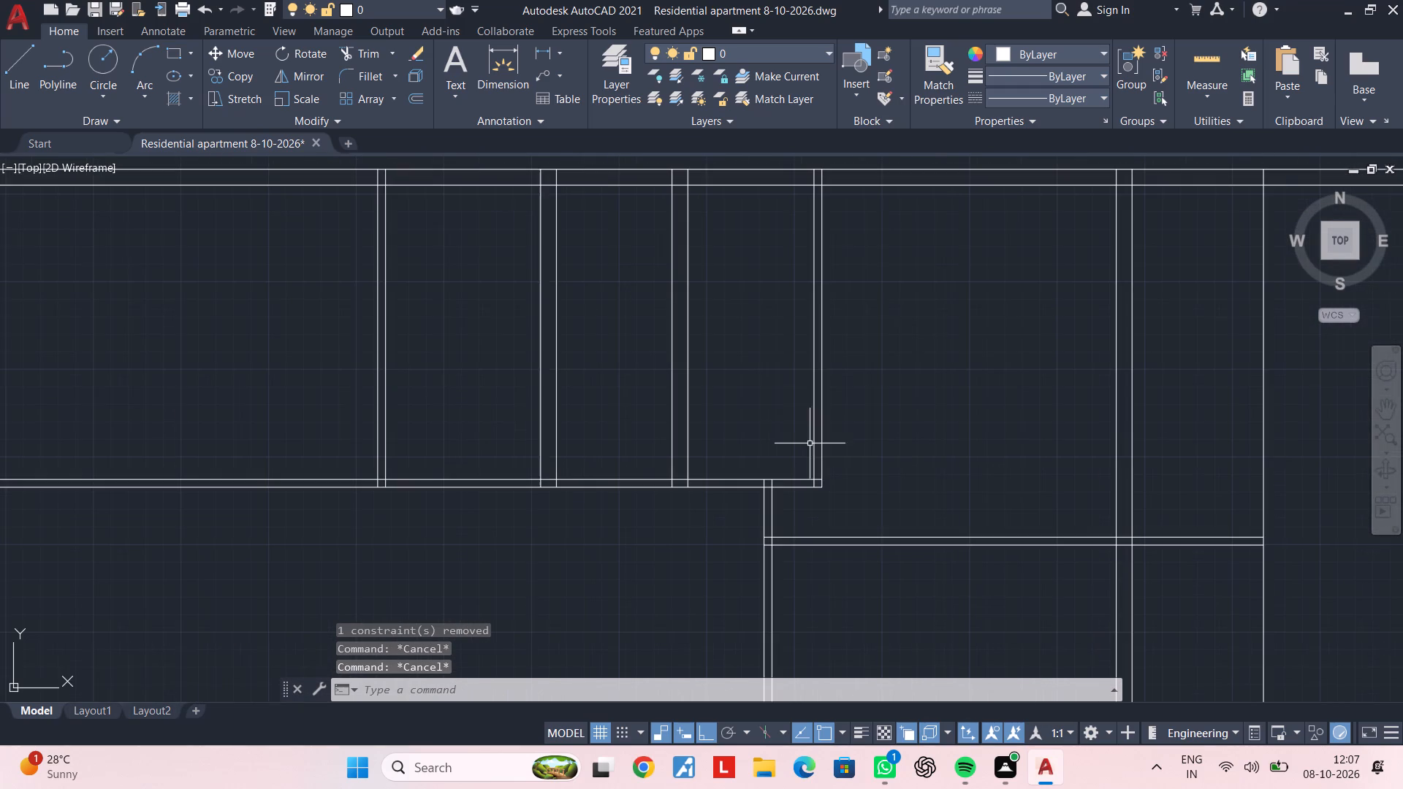
middle_click_drag(796, 419, 787, 486)
key("Escape")
key("Escape")
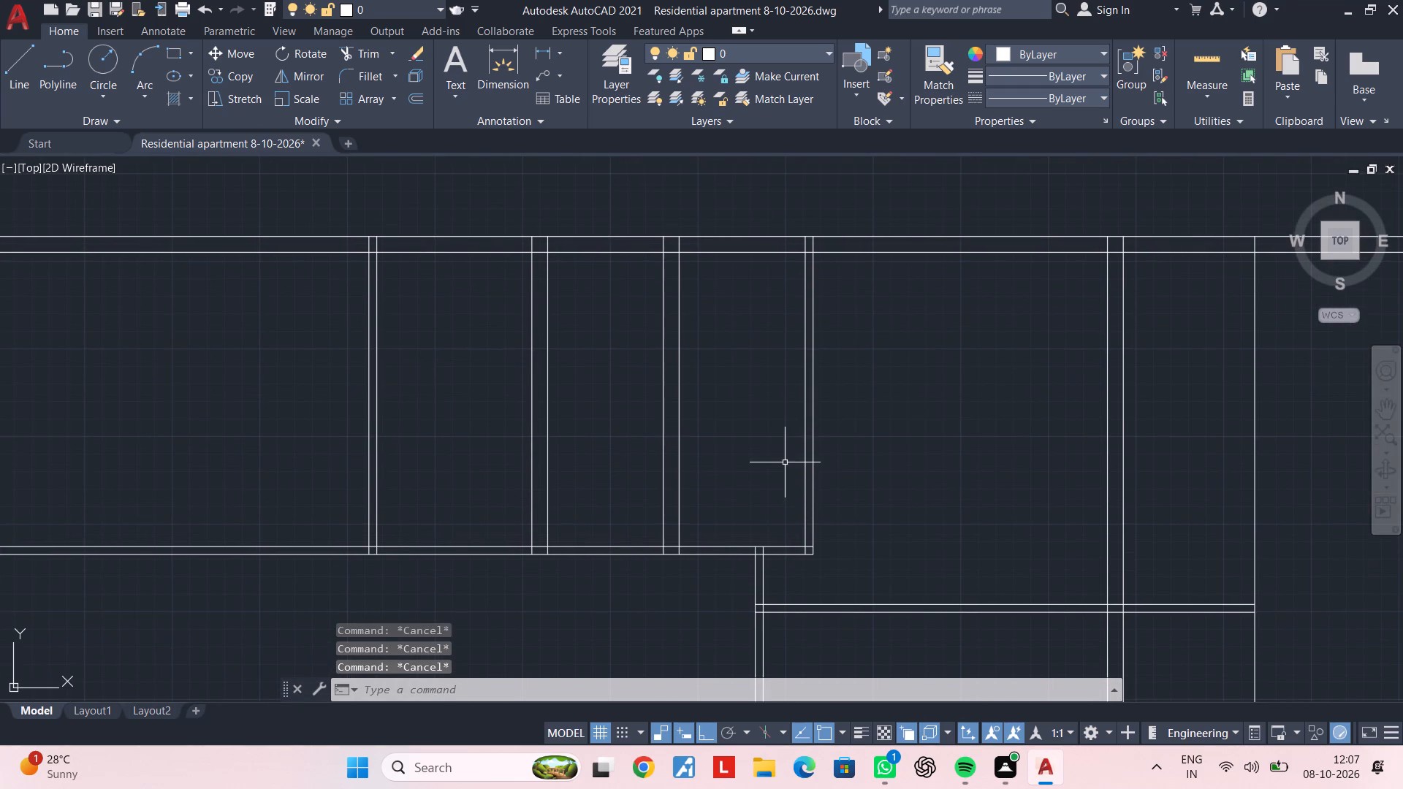
middle_click_drag(1076, 457, 832, 422)
key("Escape")
middle_click_drag(764, 474, 917, 427)
key("Escape")
middle_click_drag(815, 442, 989, 400)
key("Escape")
scroll(741, 473, "down", 1)
middle_click_drag(742, 473, 865, 402)
key("Escape")
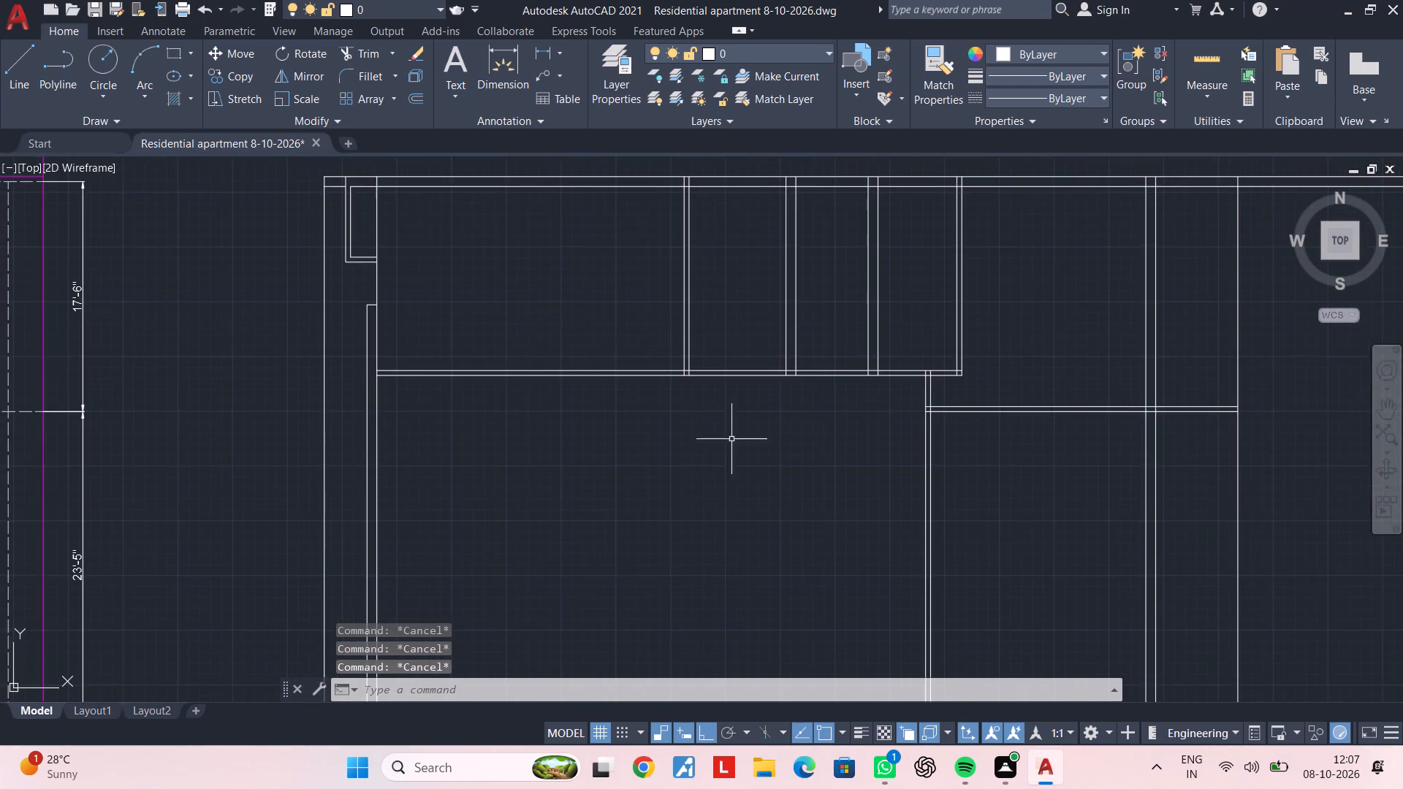
middle_click_drag(688, 441, 754, 425)
key("Escape")
key("Escape")
key("Escape")
key("Escape")
key("Escape")
middle_click_drag(750, 427, 738, 458)
middle_click_drag(558, 463, 843, 403)
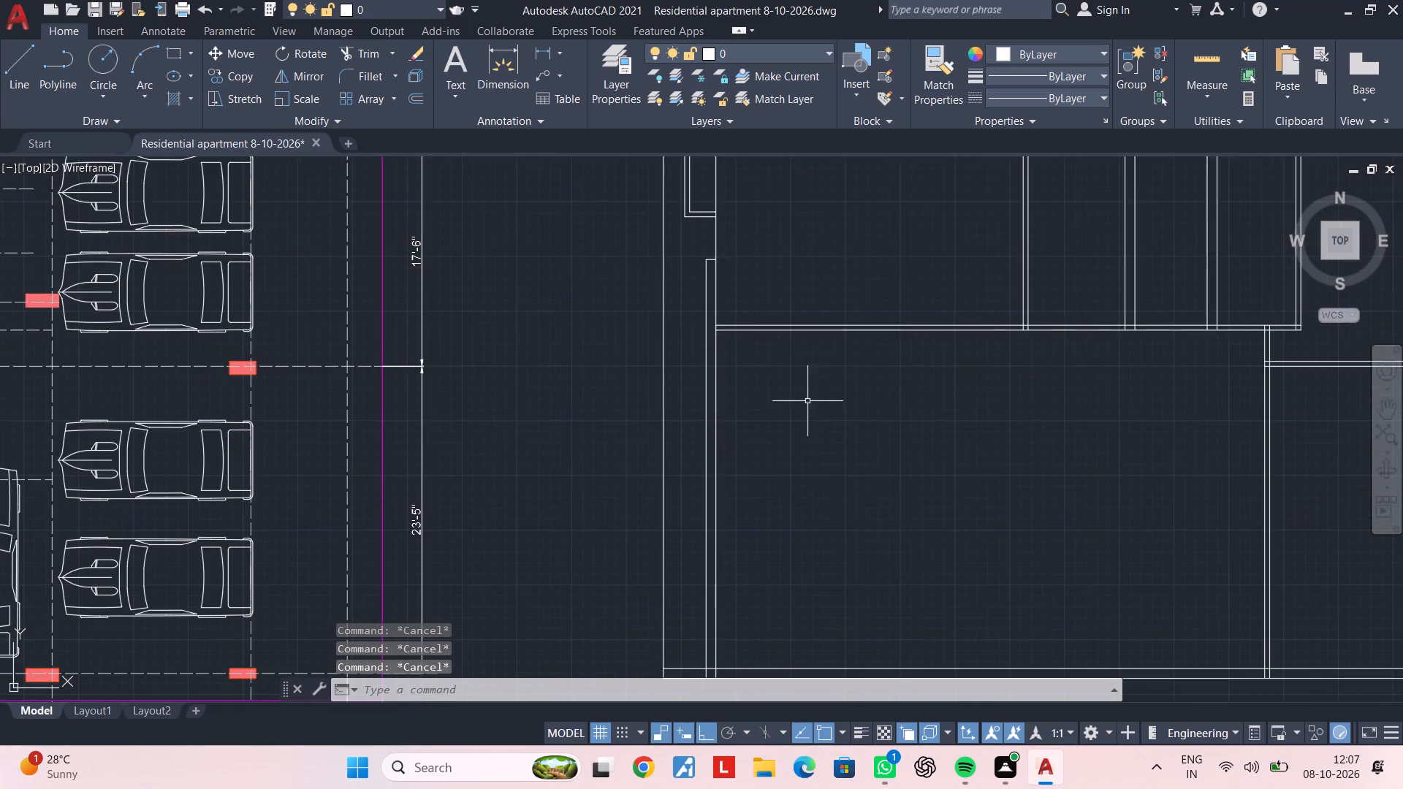
middle_click_drag(808, 394, 777, 443)
middle_click_drag(848, 369, 806, 432)
key("Escape")
middle_click_drag(910, 363, 730, 411)
key("Escape")
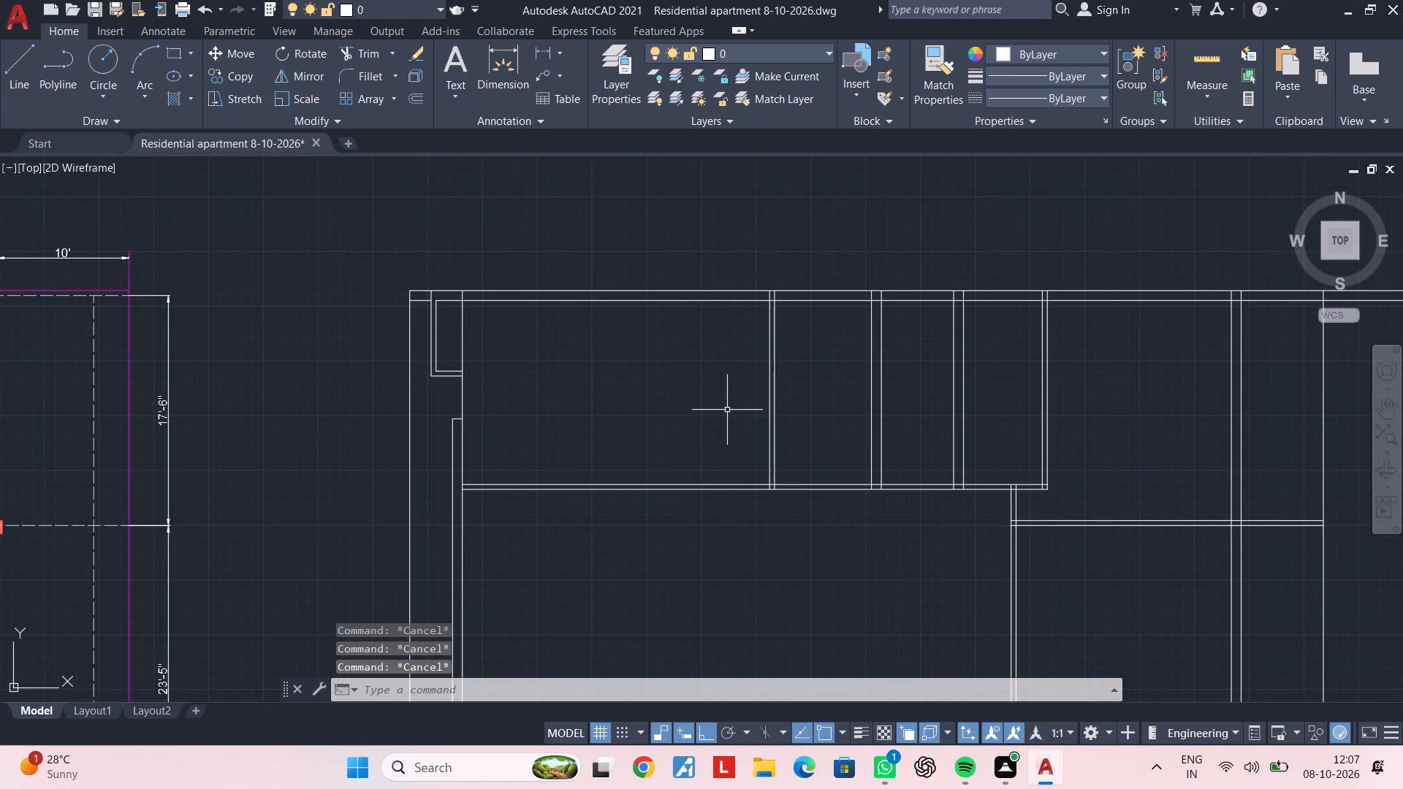
middle_click_drag(971, 310, 782, 376)
middle_click_drag(805, 407, 796, 433)
key("Escape")
key("Escape")
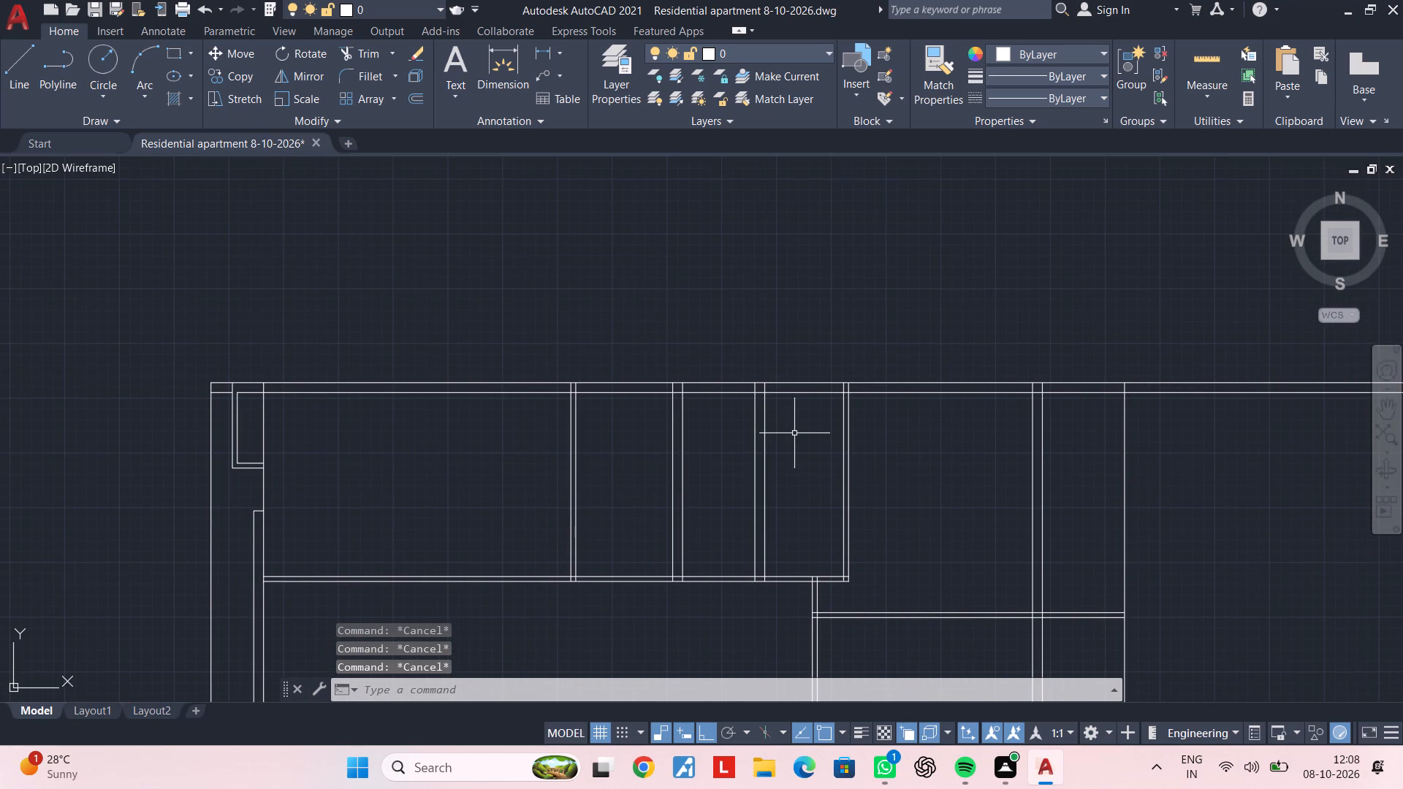
Offset the inner line of the top horizontal 9" wall 12'3" downward.
type("of")
key("space")
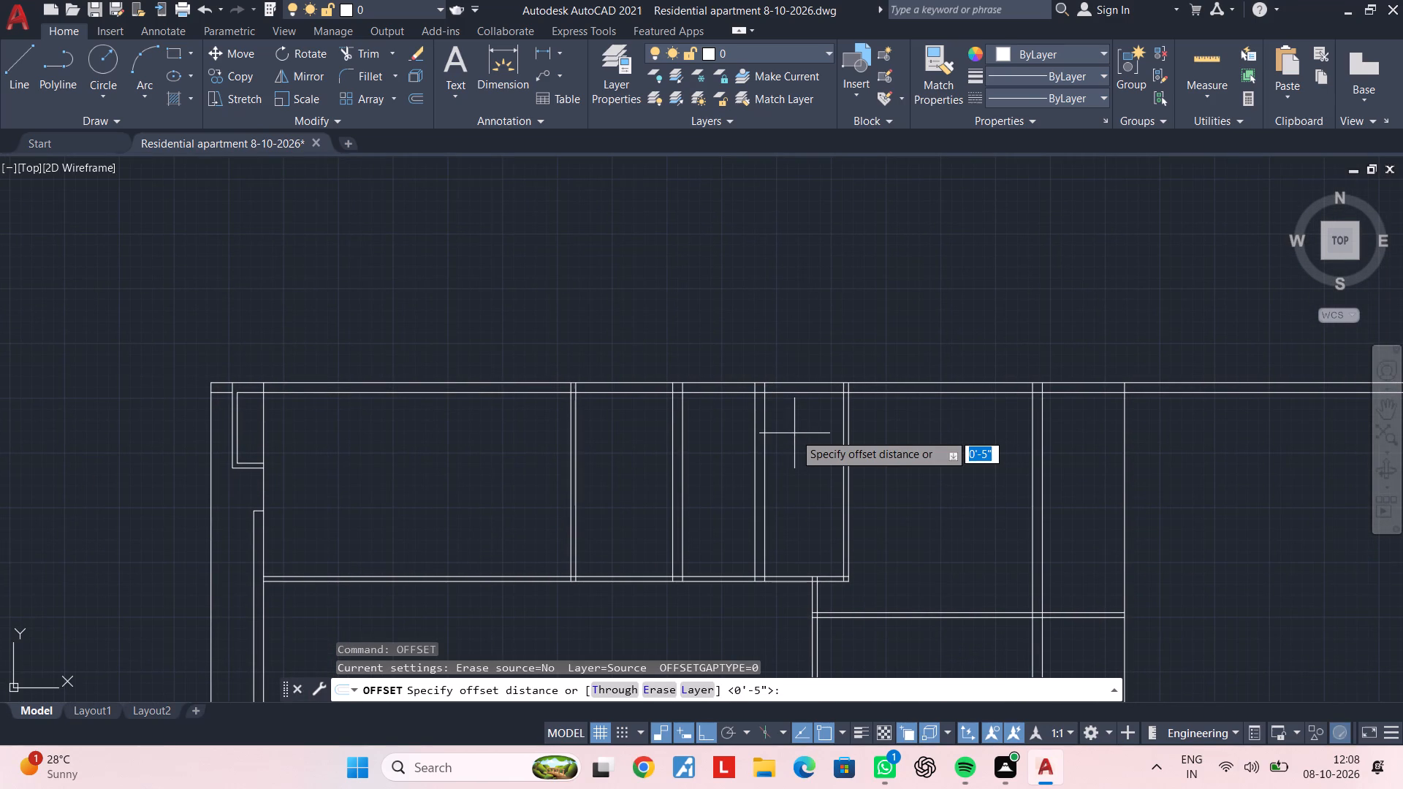
type("12'3\"")
key("Return")
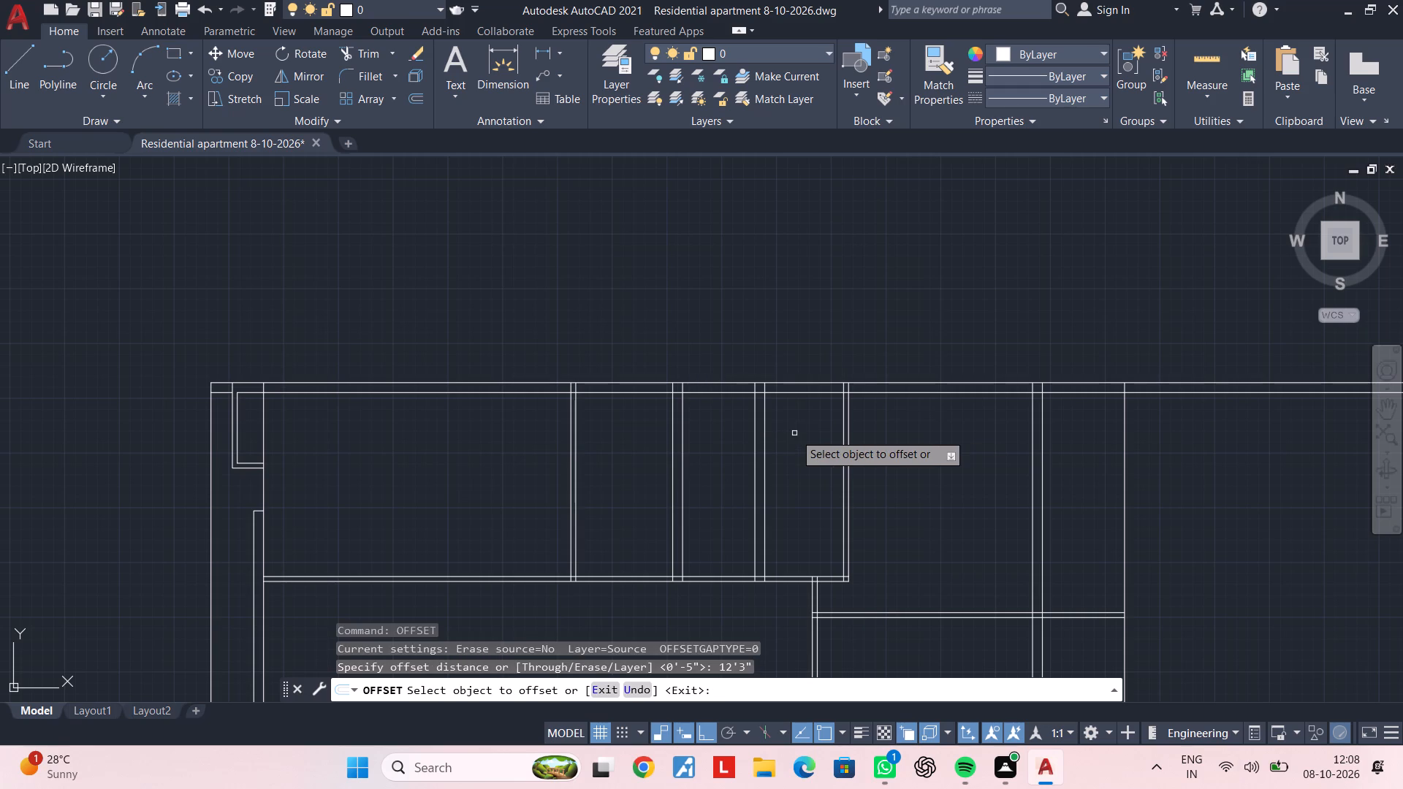
left_click(820, 393)
left_click(798, 524)
key("Escape")
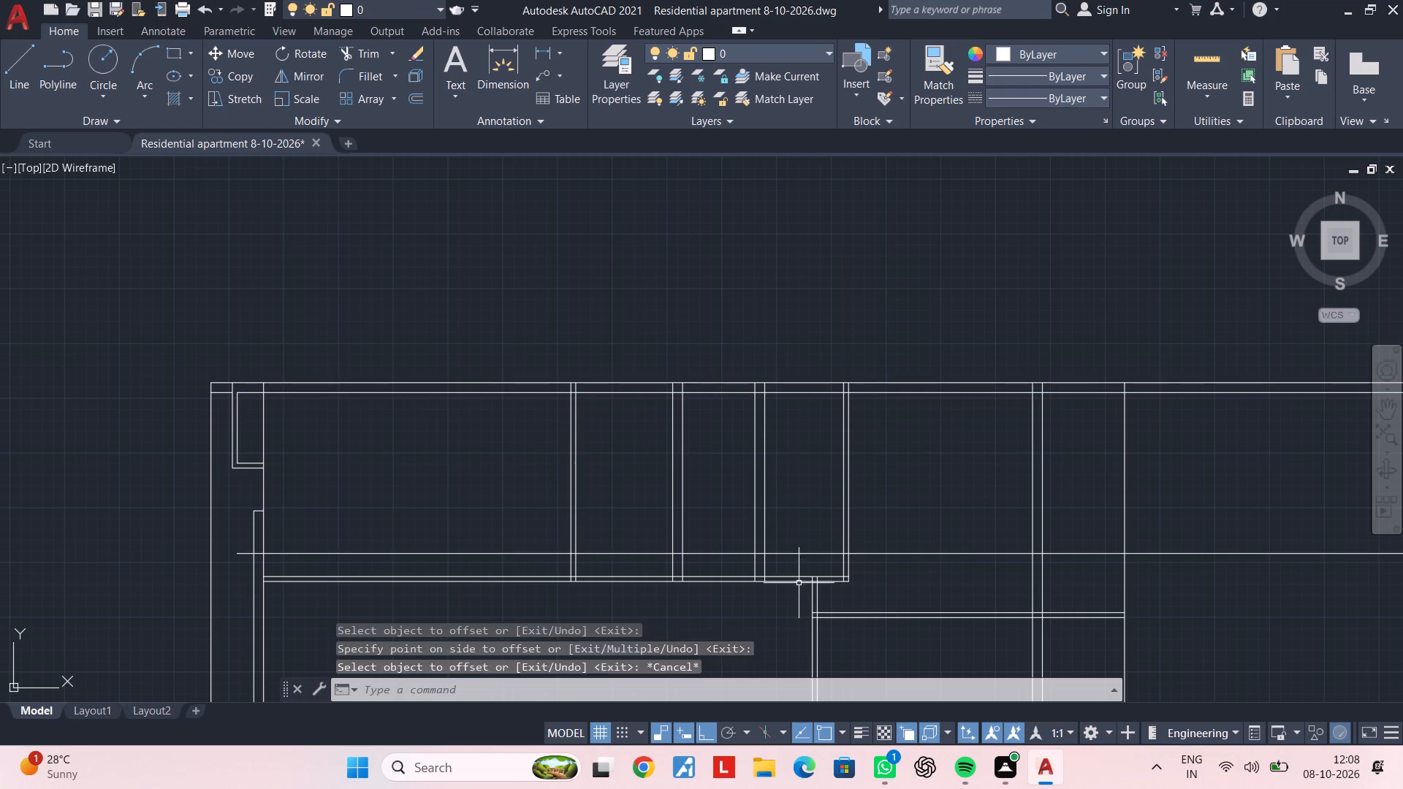
Offset the horizontal line below the top wall 4.5" downward to form a partition wall across the upper rooms.
key("Escape")
key("Escape")
middle_click_drag(791, 590, 796, 551)
scroll(796, 549, "up", 2)
middle_click_drag(796, 549, 797, 521)
key("Escape")
key("Escape")
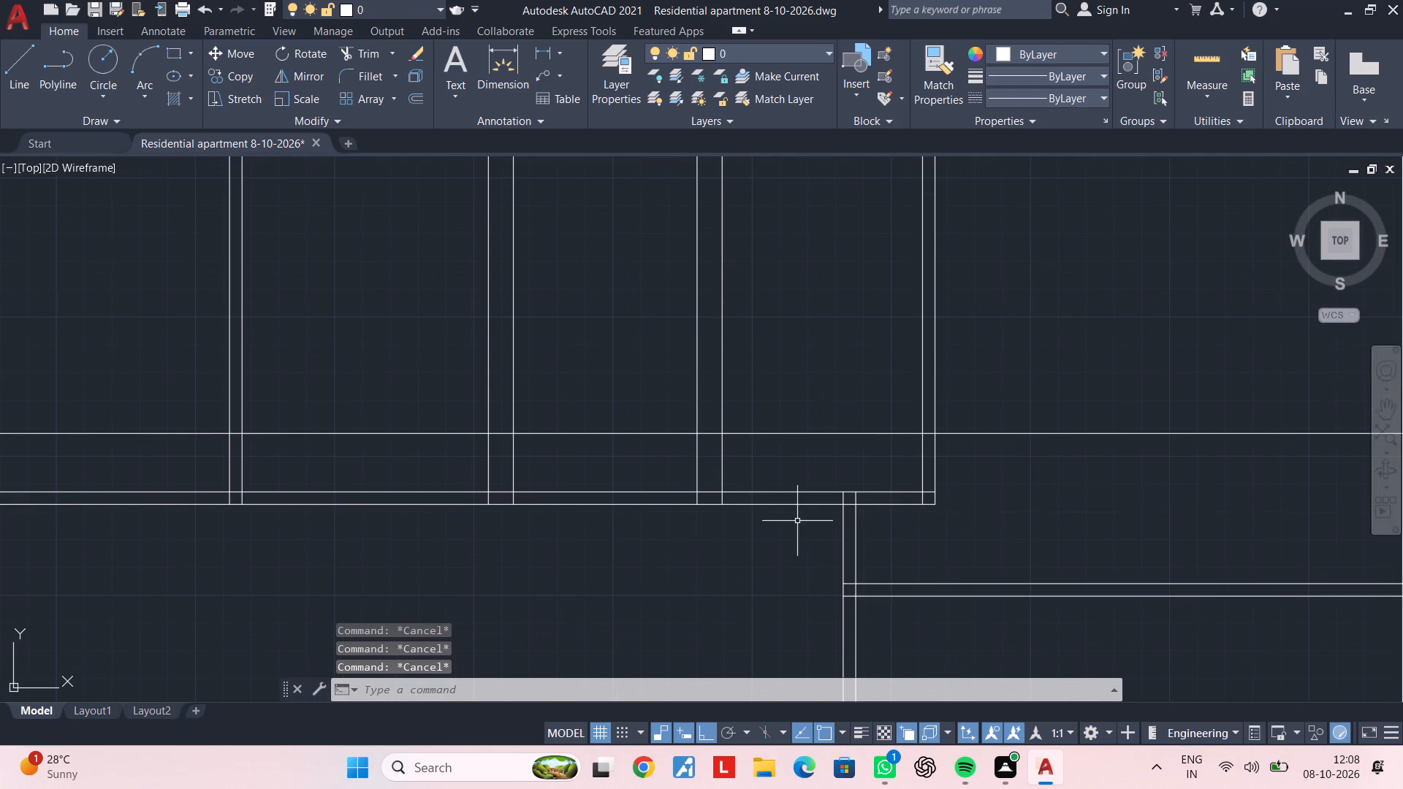
key("e")
key("Escape")
key("Escape")
type("of")
key("space")
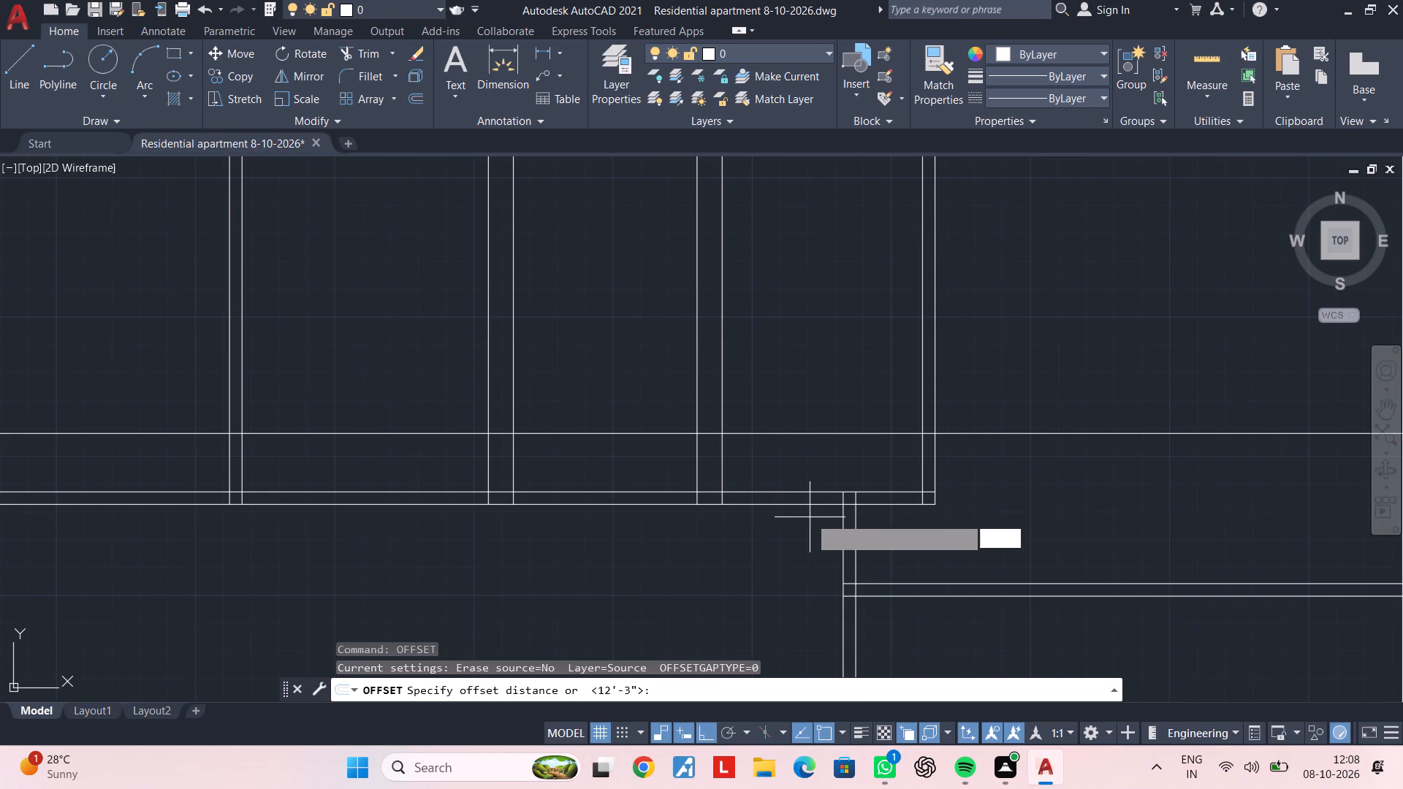
type("4.5\"")
key("Return")
left_click(855, 432)
left_click(851, 461)
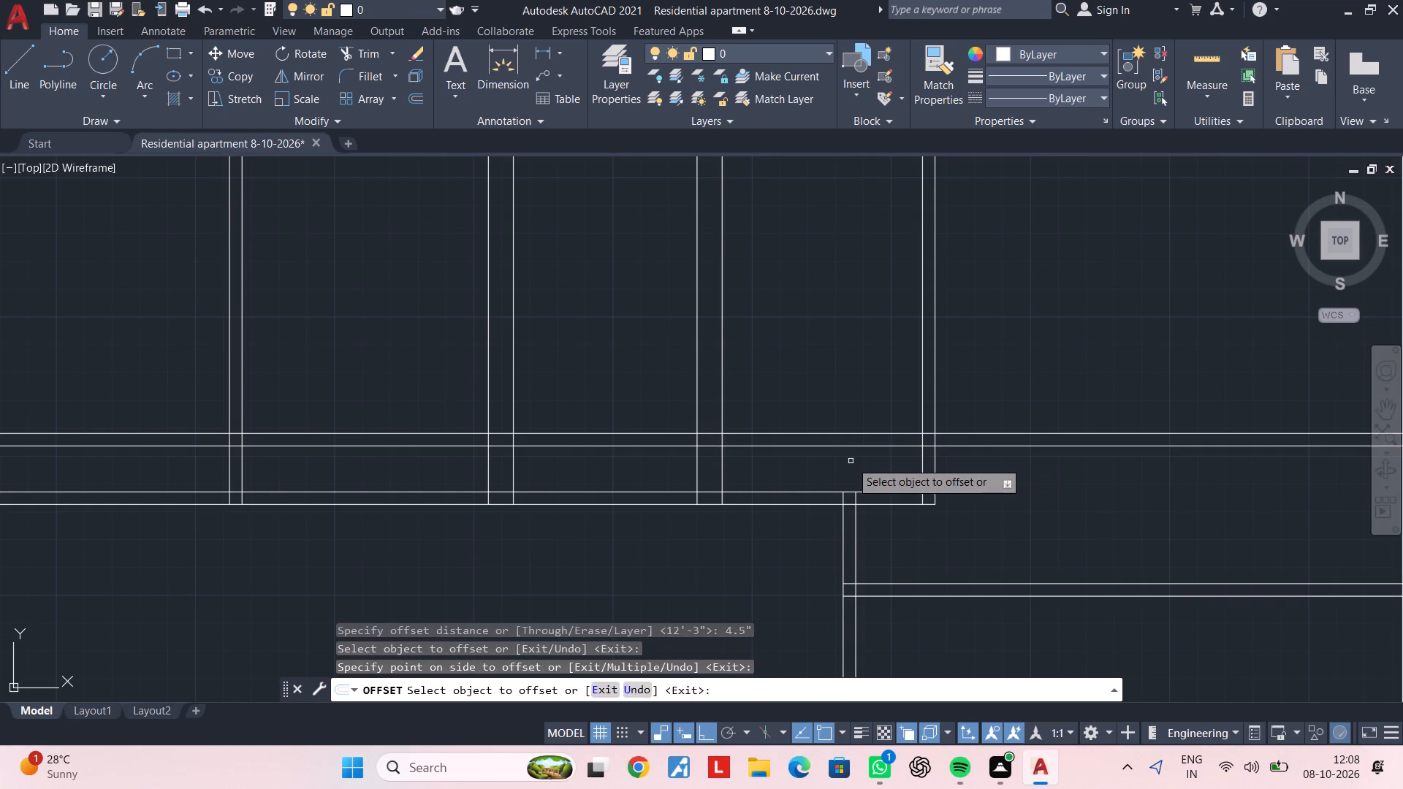
key("Escape")
key("Escape")
Trim the new 4.5" wall lines across the large upper-left room and east of the easternmost narrow-room partition, up to the 9" vertical wall.
type("tr")
key("space")
left_click(1021, 476)
left_click(1033, 392)
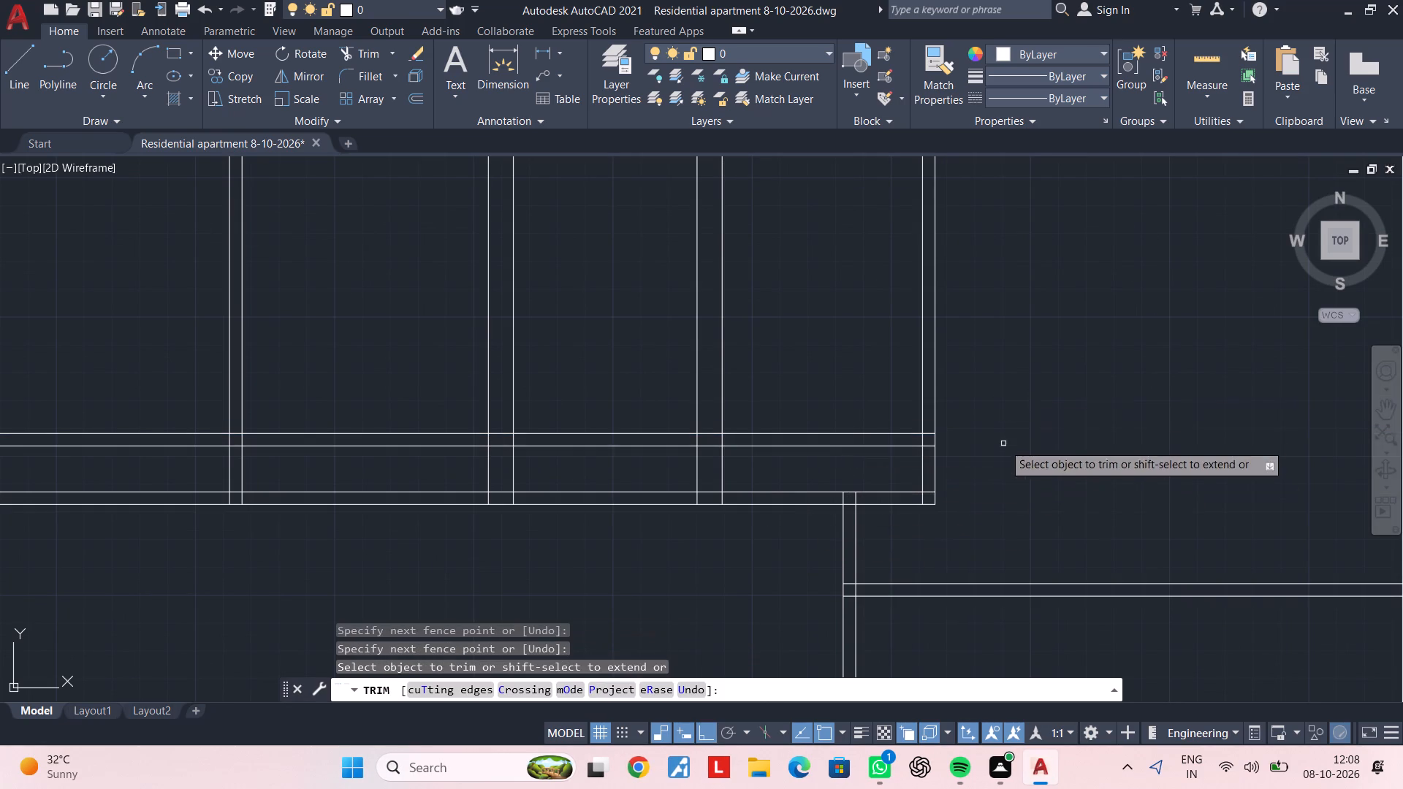
scroll(1004, 457, "down", 2)
middle_click_drag(1017, 462, 1109, 458)
scroll(734, 460, "up", 1)
left_click(749, 454)
left_click(747, 388)
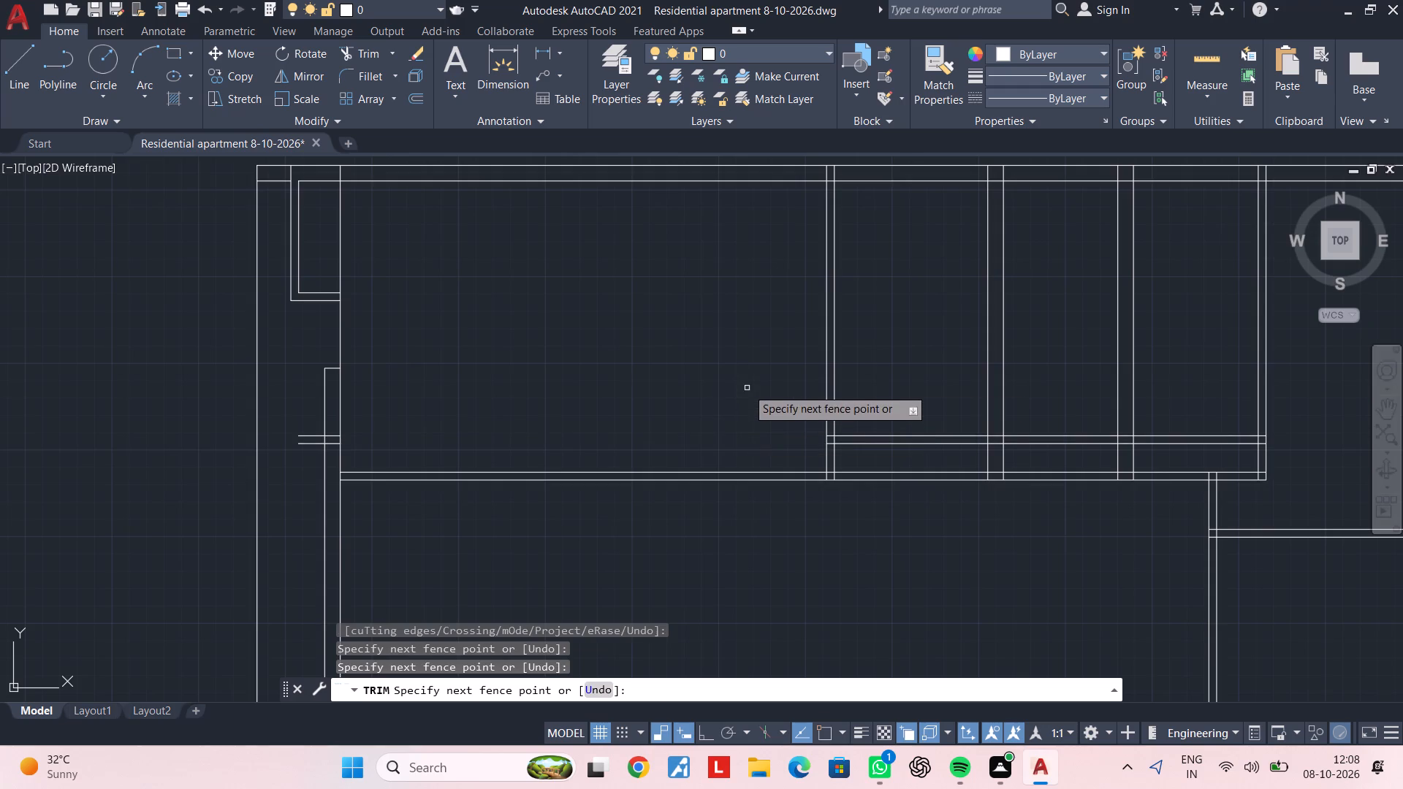
middle_click_drag(637, 411, 806, 411)
key("Escape")
Delete the two short leftover wall line pieces crossing the left vertical wall.
left_click(487, 419)
left_click(471, 452)
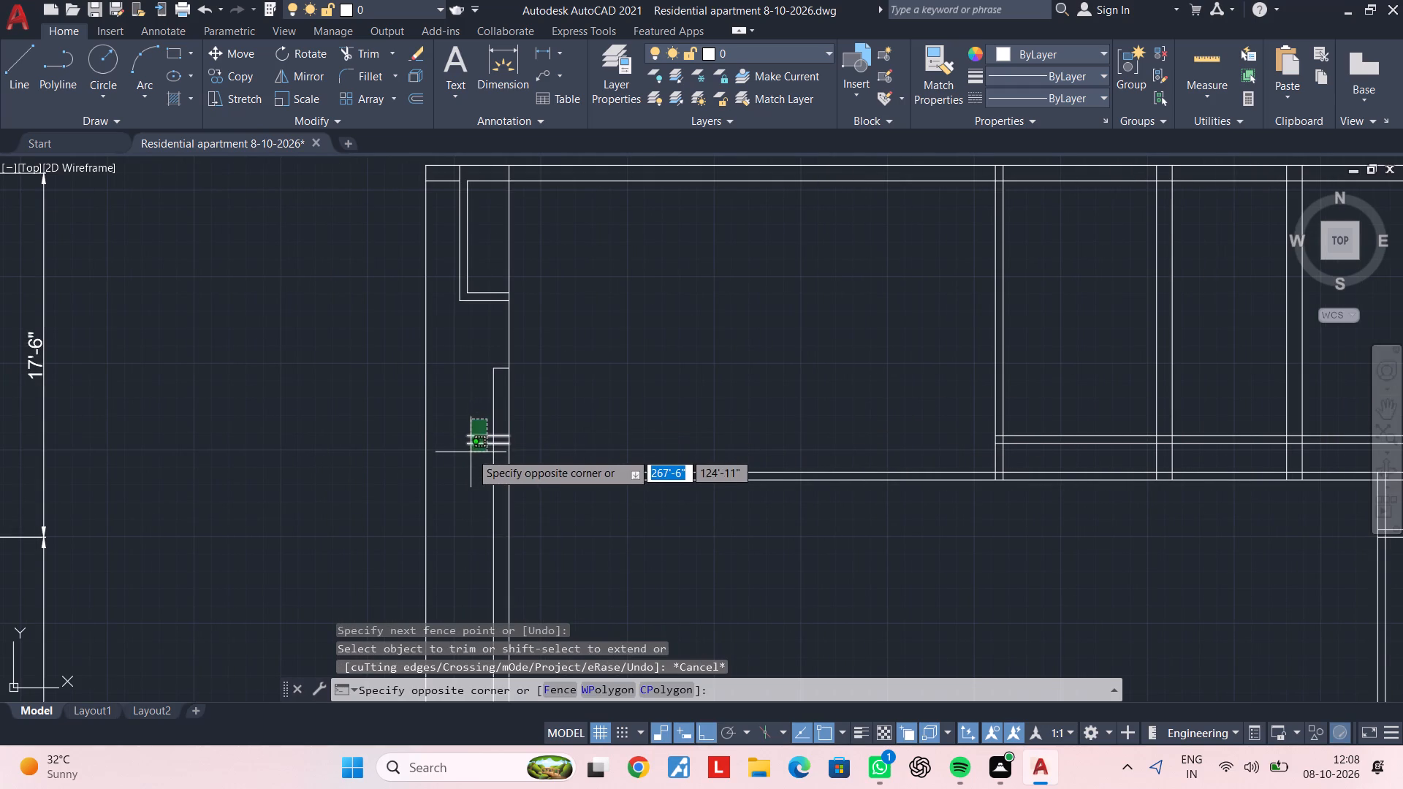
key("Delete")
middle_click_drag(920, 609, 614, 577)
middle_click_drag(959, 460, 913, 495)
key("Escape")
key("Escape")
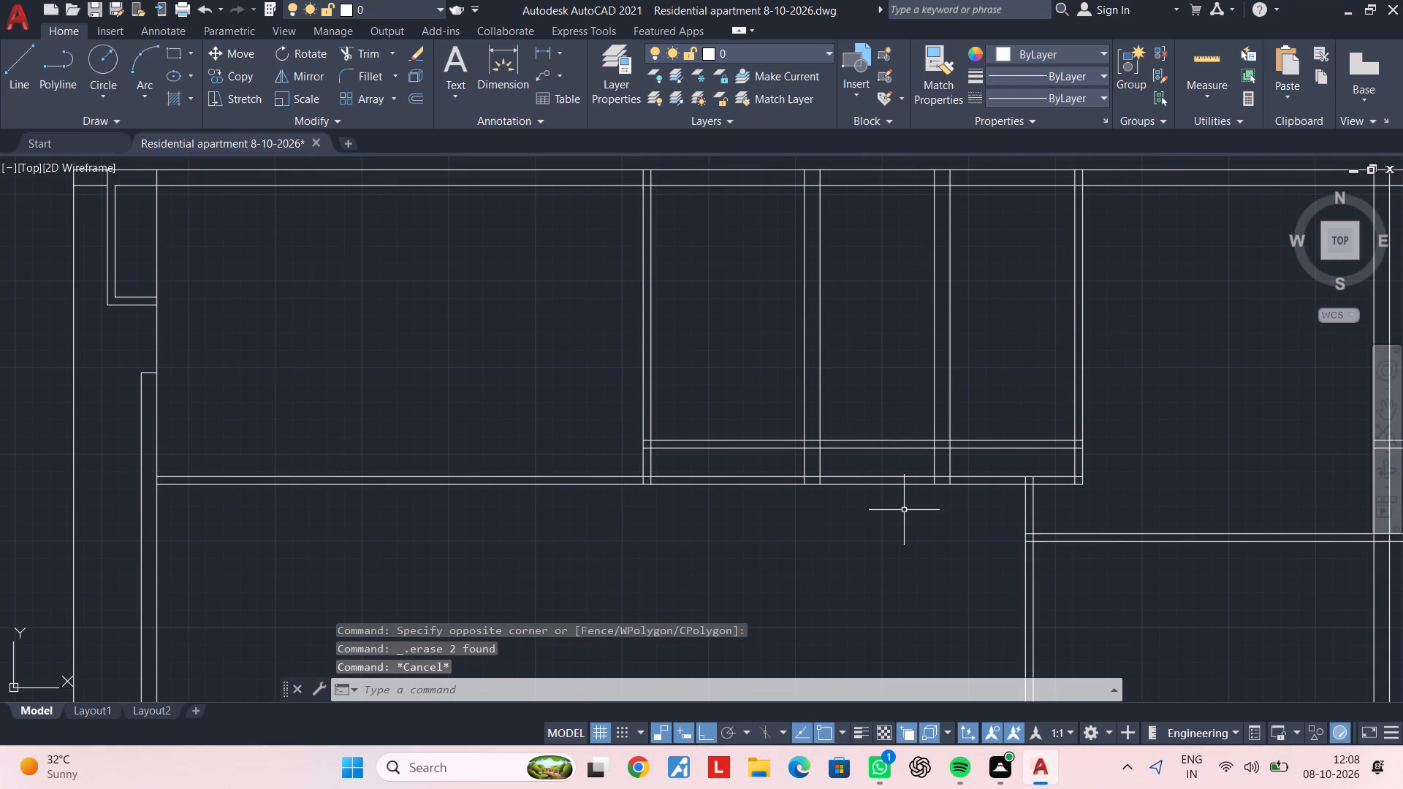
Trim the old lower wall lines between the first two partitions, below the new 4.5" wall.
type("tr")
key("space")
left_click(718, 513)
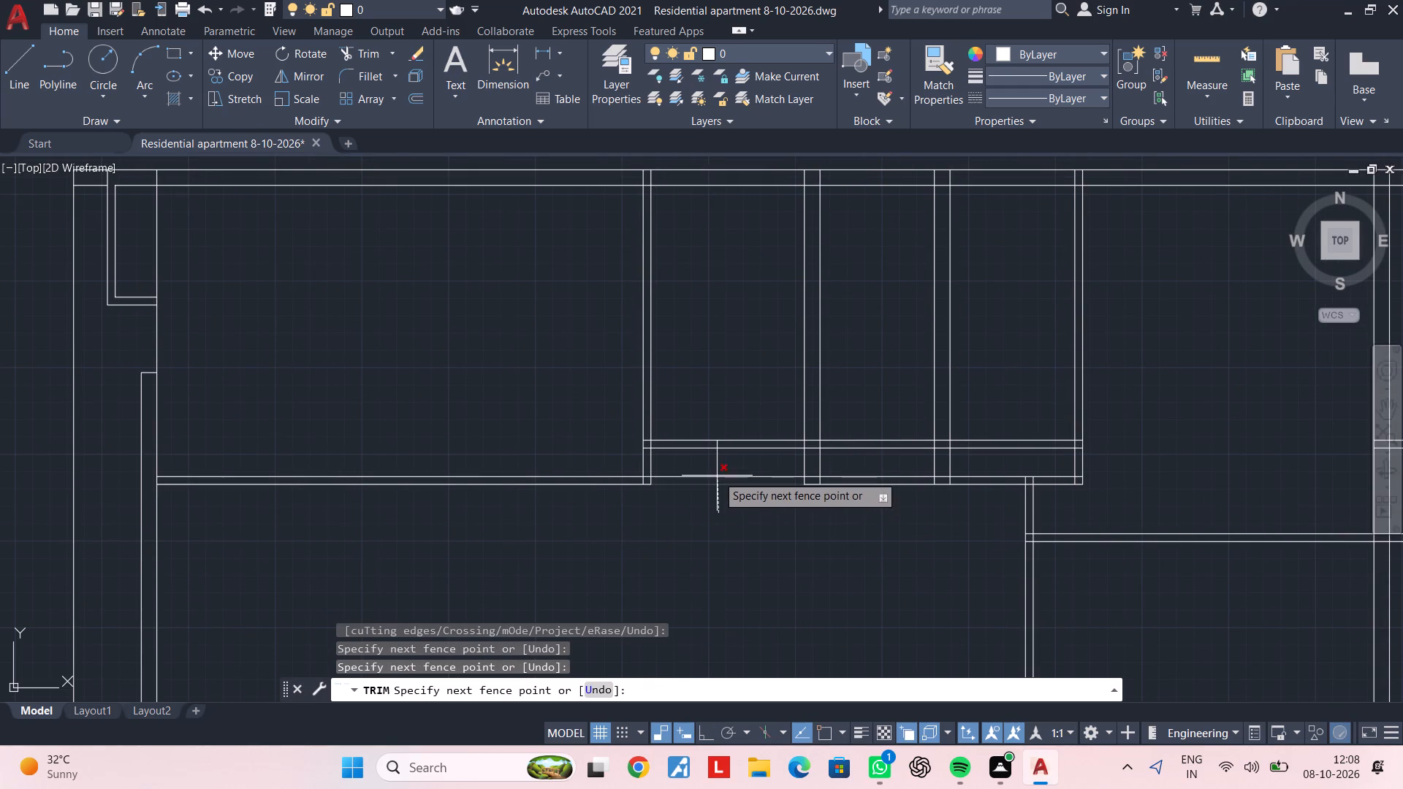
left_click(717, 474)
key("Escape")
key("Escape")
Extend both lines of the 4.5" vertical wall of the lower room up to the new horizontal wall.
type("ex")
key("space")
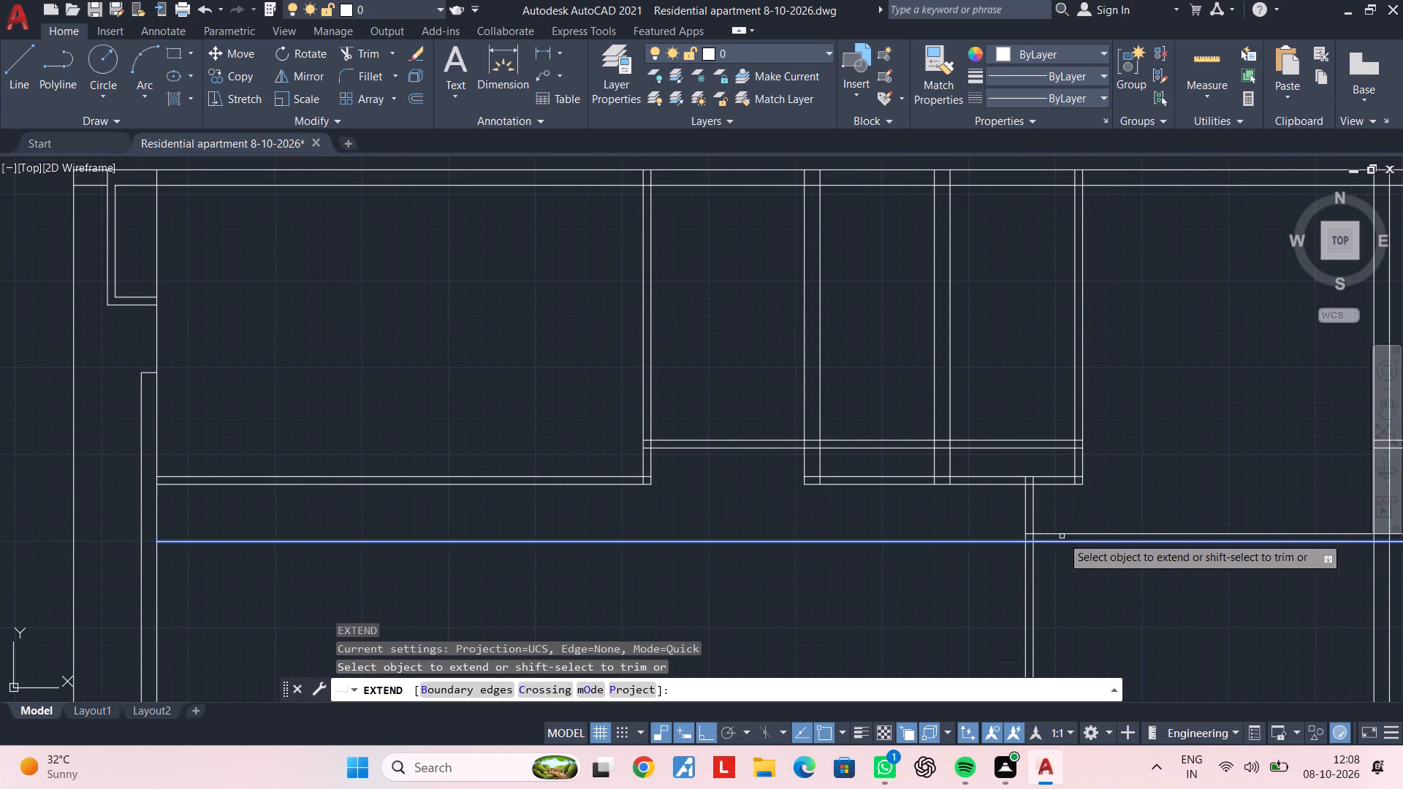
left_click(1049, 511)
left_click(976, 511)
key("Escape")
middle_click_drag(1062, 500, 1030, 503)
key("Escape")
key("Escape")
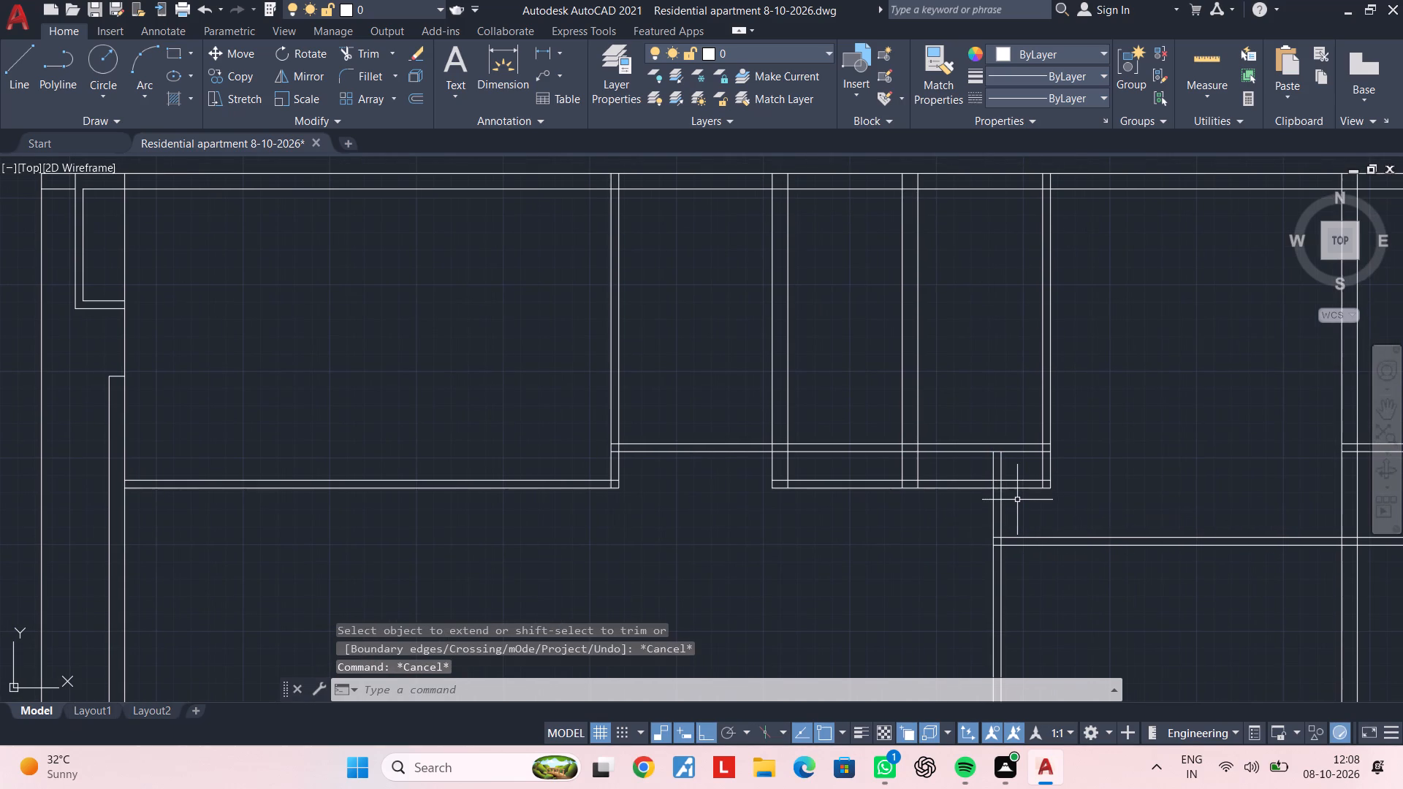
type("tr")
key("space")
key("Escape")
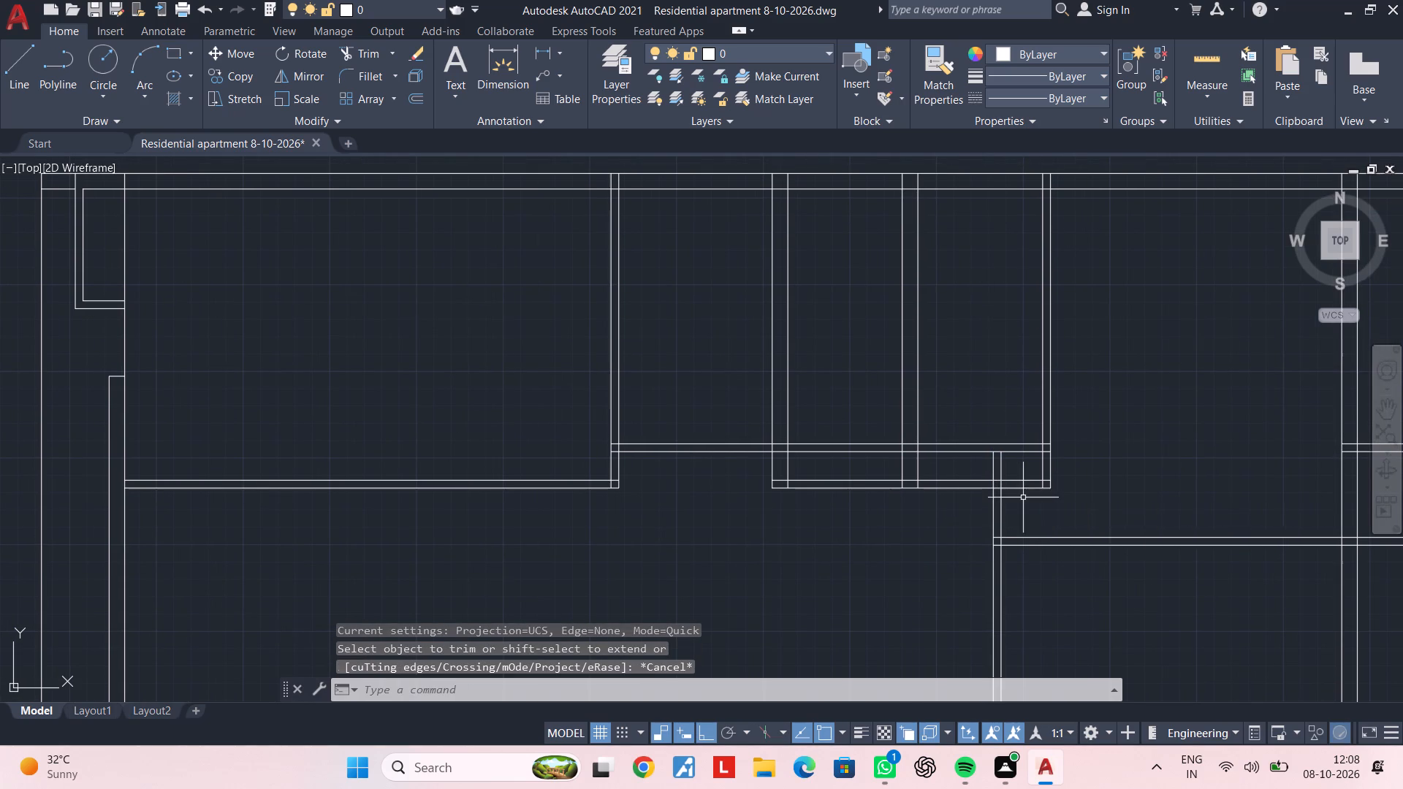
Delete the two remaining old lower wall lines beneath the narrow upper rooms.
scroll(1023, 498, "up", 2)
left_click_drag(1023, 498, 1023, 480)
left_click(1009, 417)
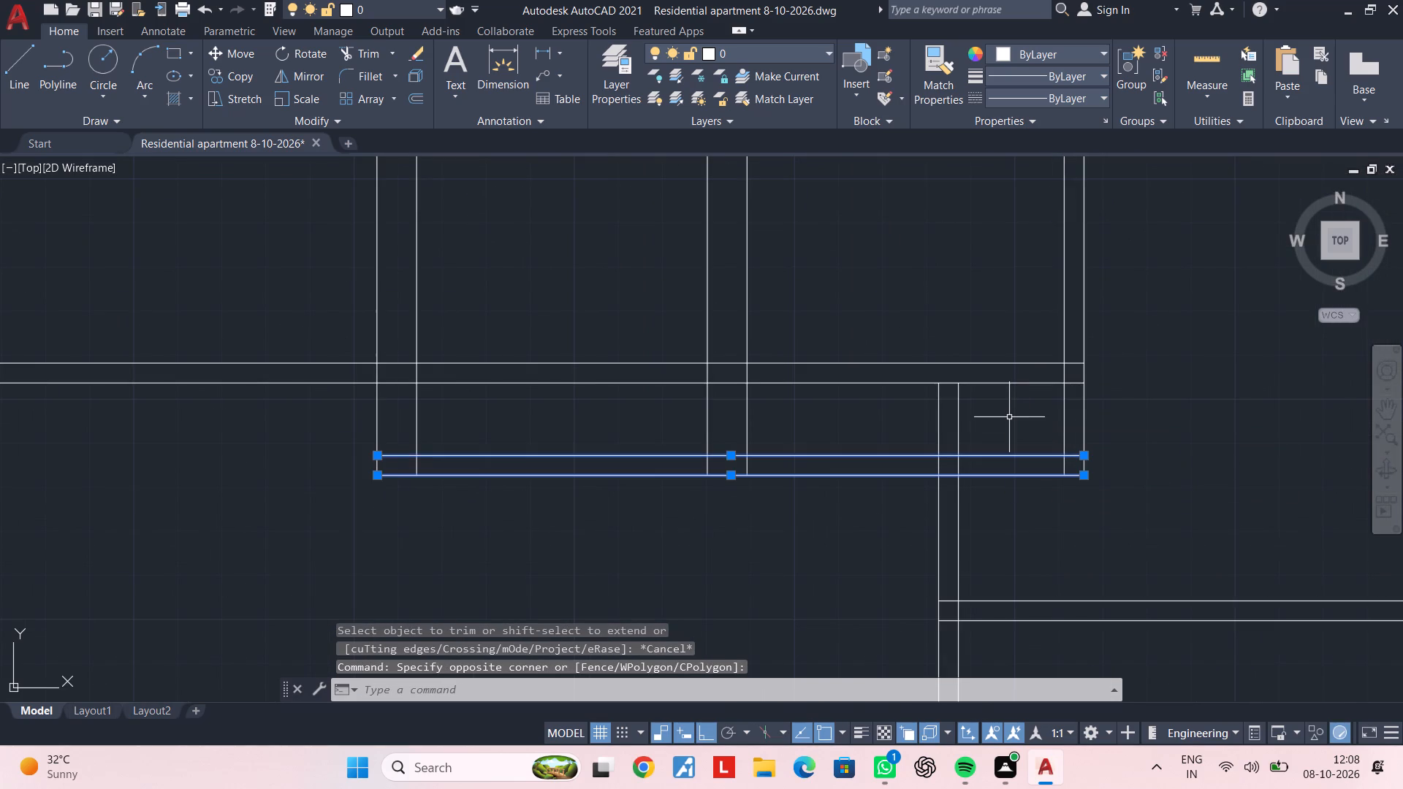
key("Home")
key("Delete")
key("Delete")
middle_click(1046, 487)
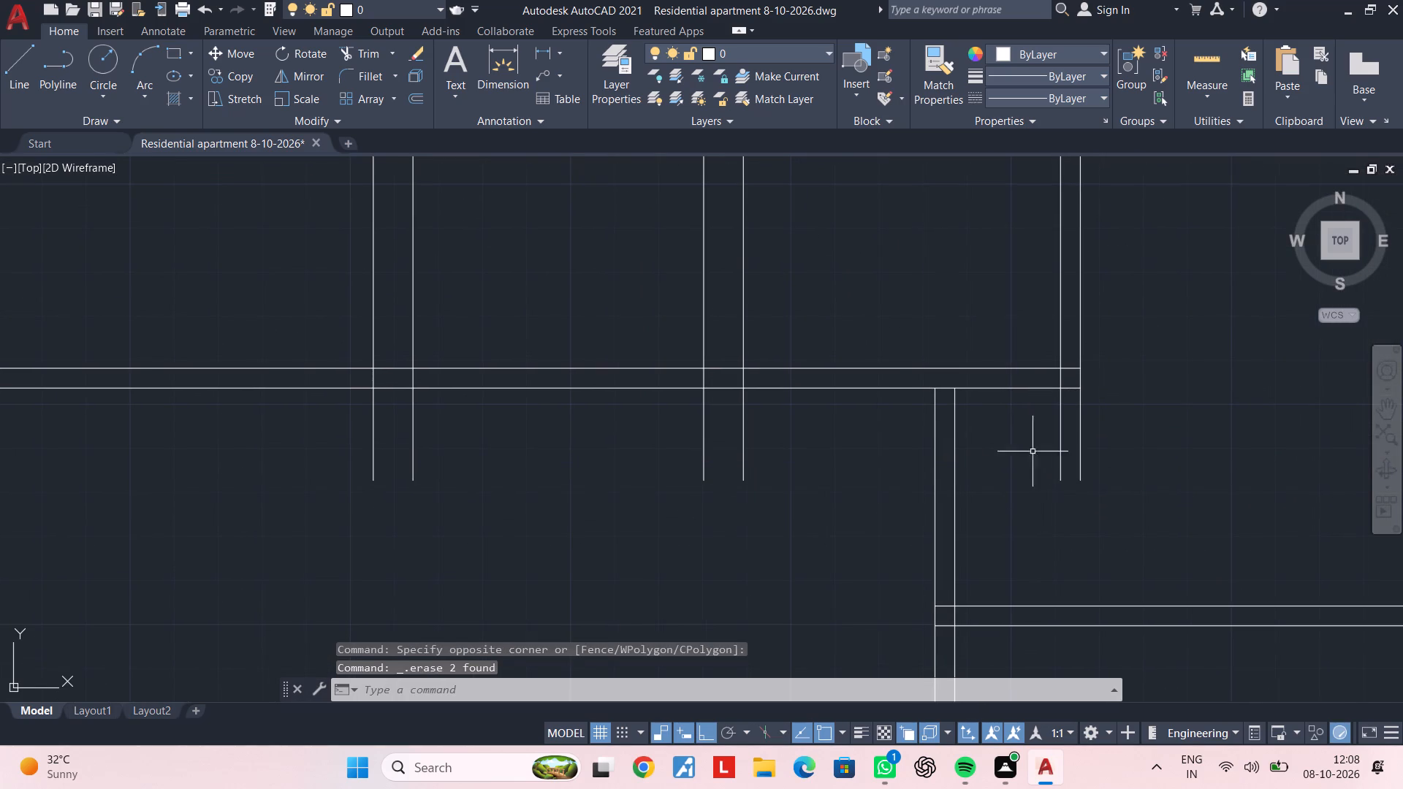
key("Escape")
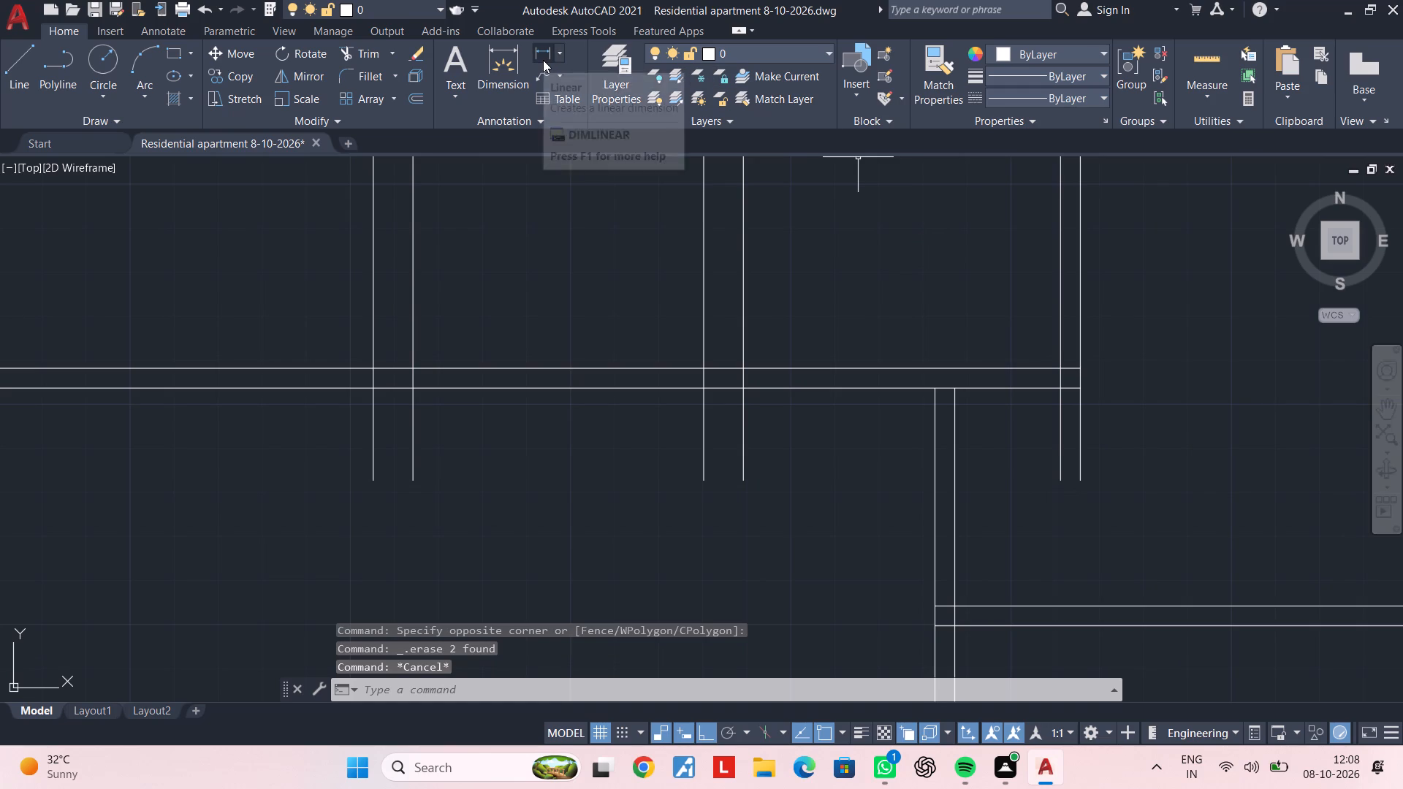
Measure the vertical distance from the new horizontal wall down to the lower room's top wall.
left_click(543, 60)
left_click(954, 389)
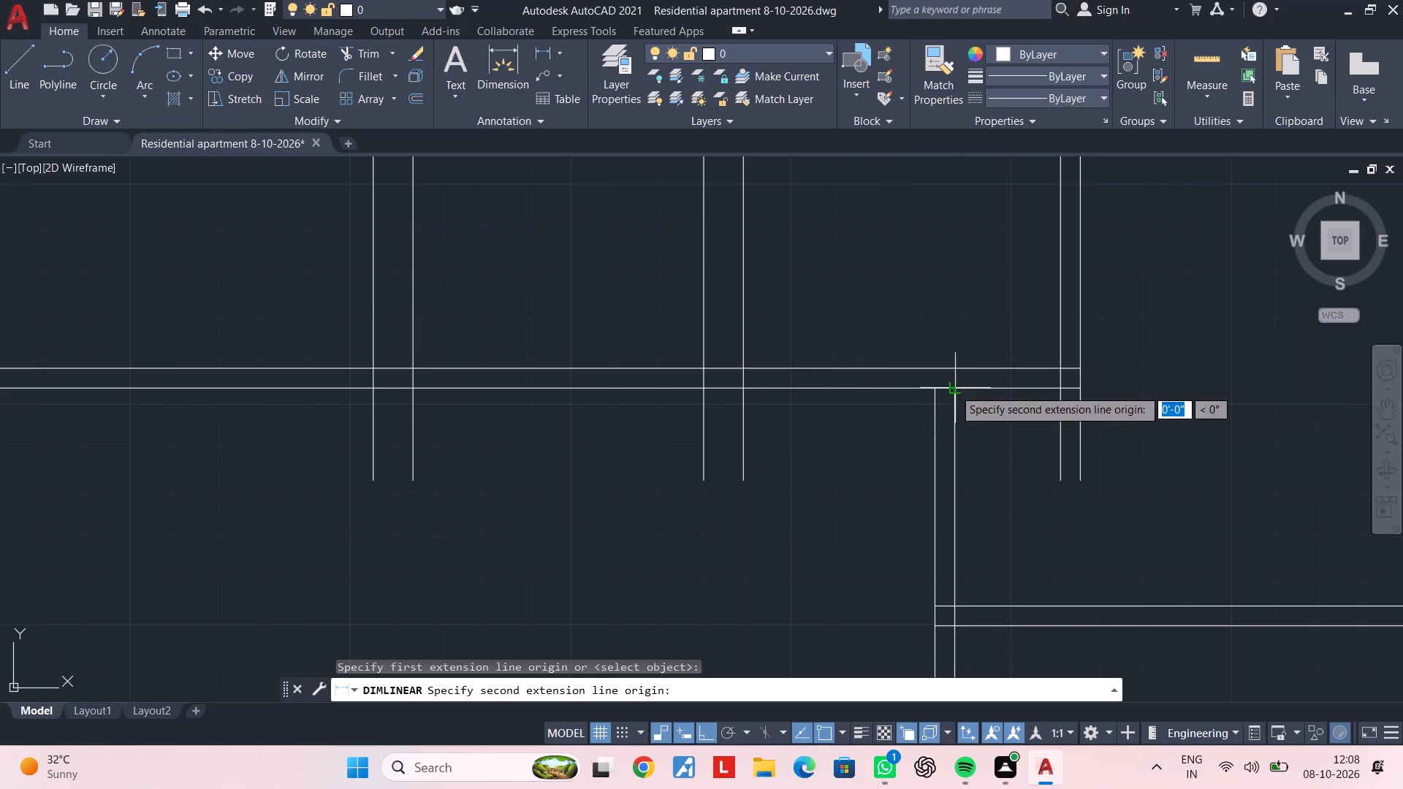
left_click(960, 609)
key("Escape")
key("Escape")
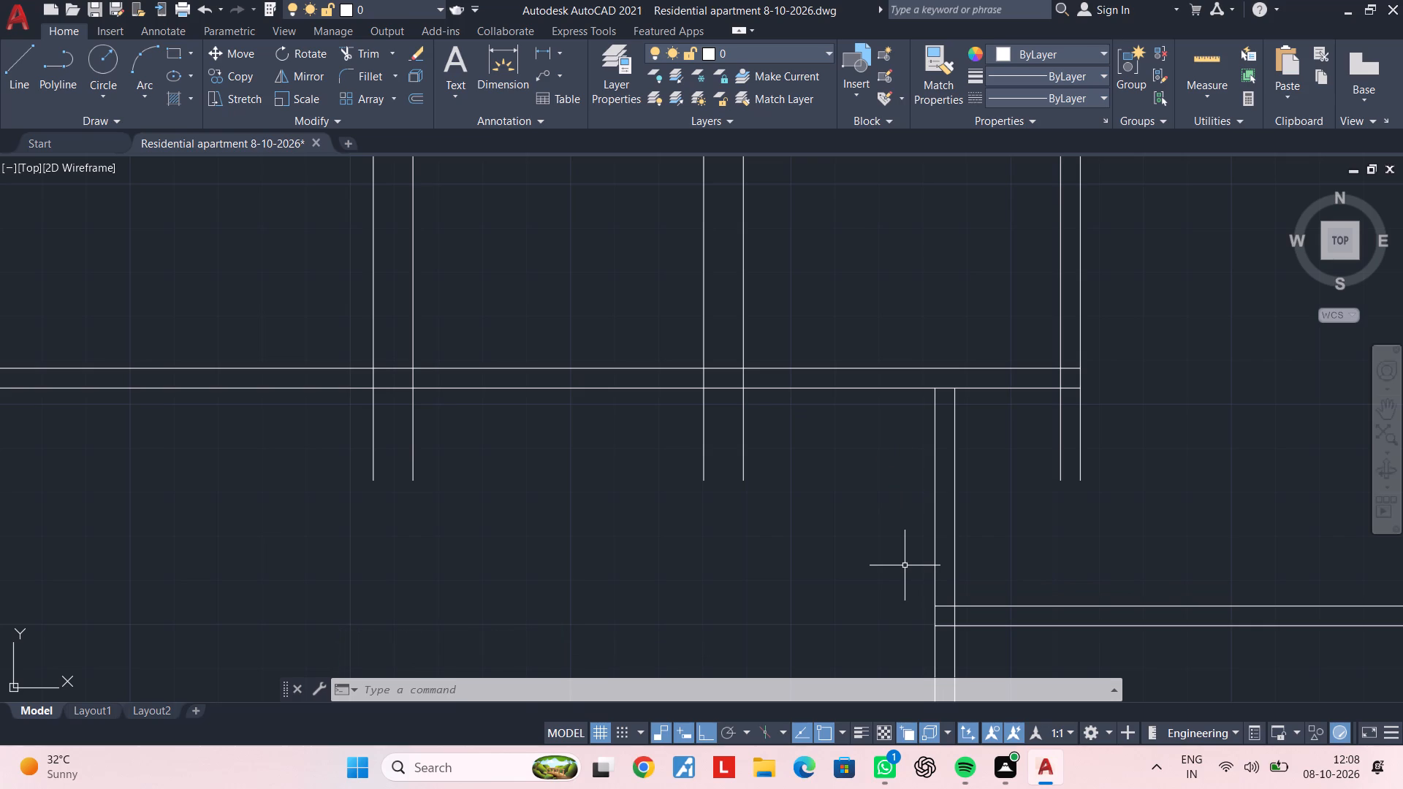
key("Escape")
key("Escape")
Trim the partition line stubs projecting below the new horizontal wall of the narrow upper rooms.
scroll(870, 548, "down", 2)
middle_click(867, 549)
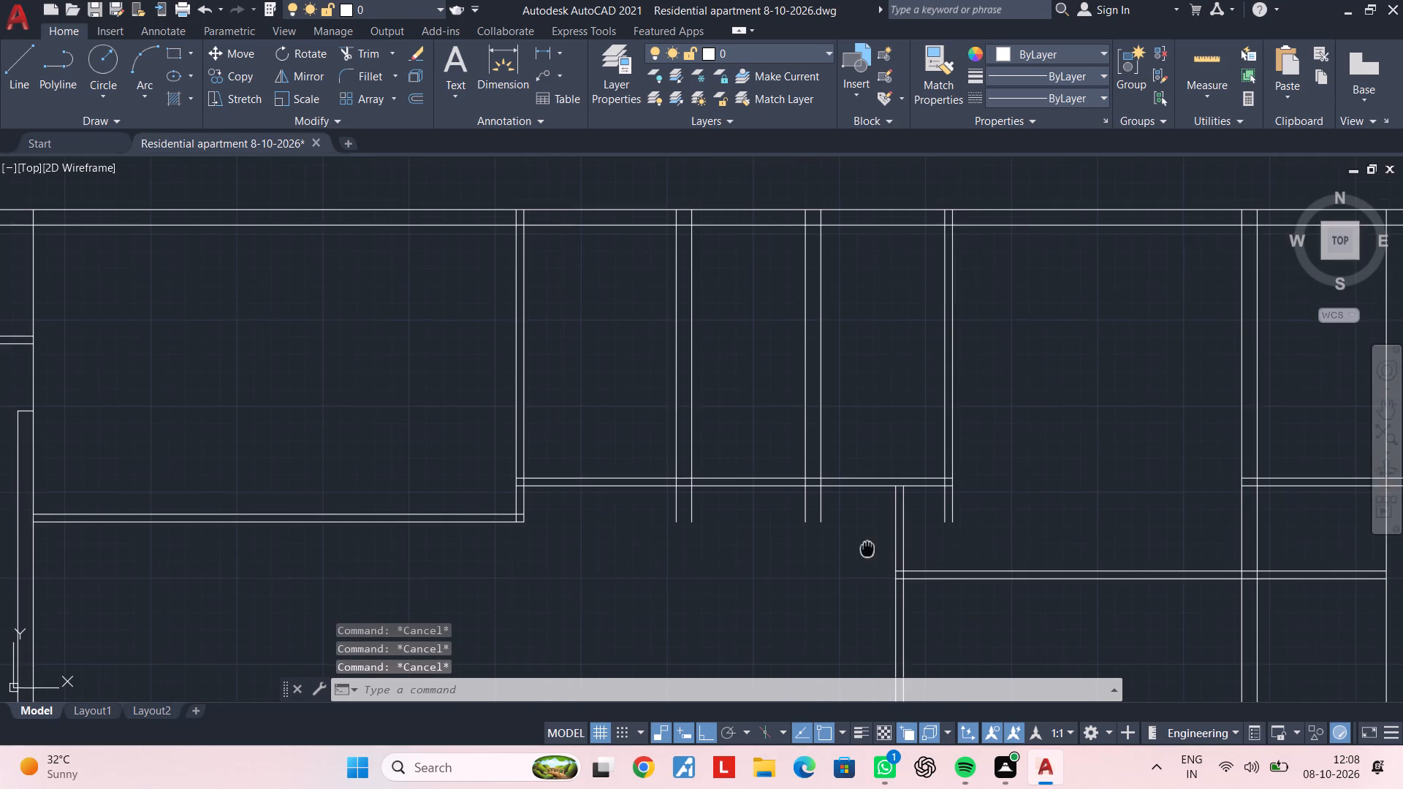
key("Escape")
key("Escape")
key("t")
key("r")
key("space")
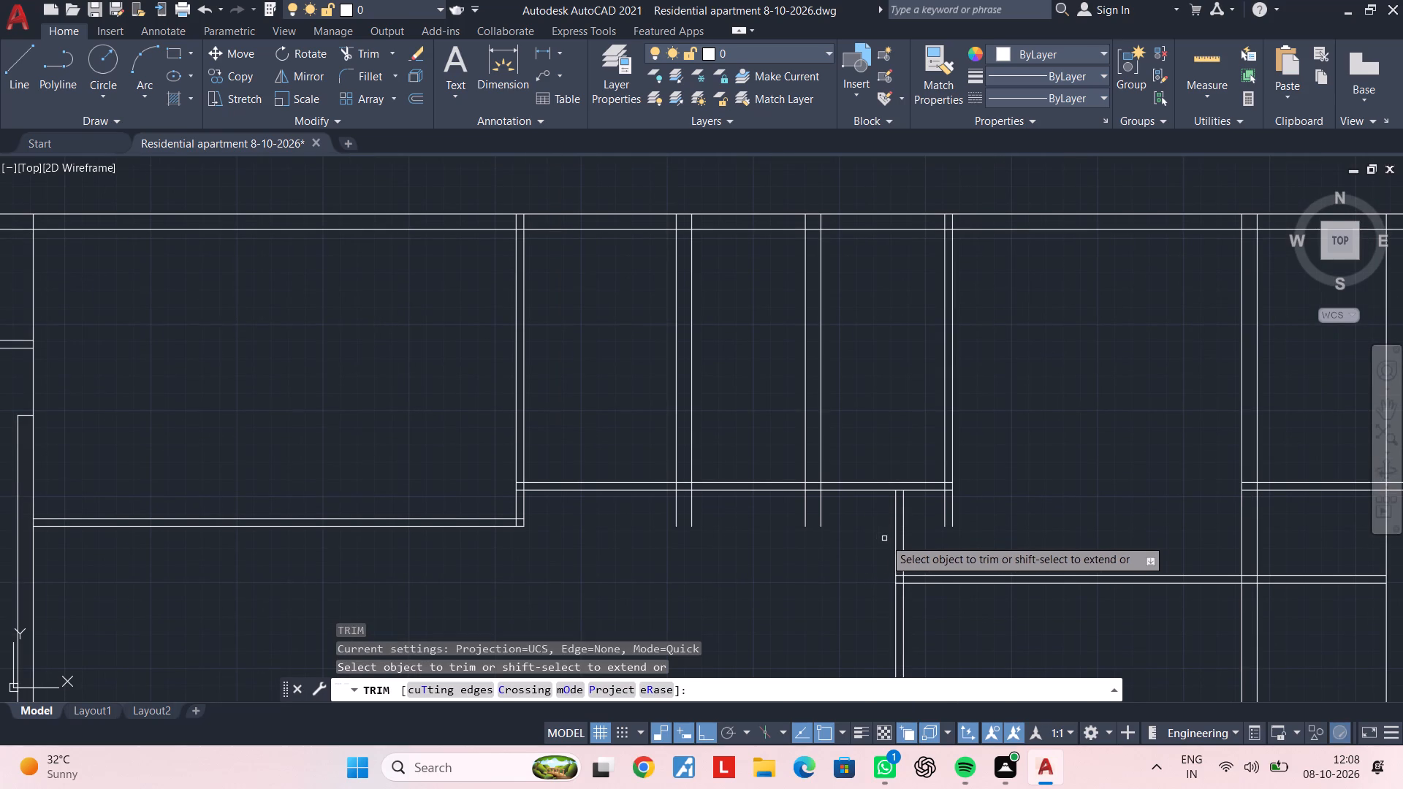
scroll(822, 511, "up", 1)
left_click(841, 508)
left_click(707, 521)
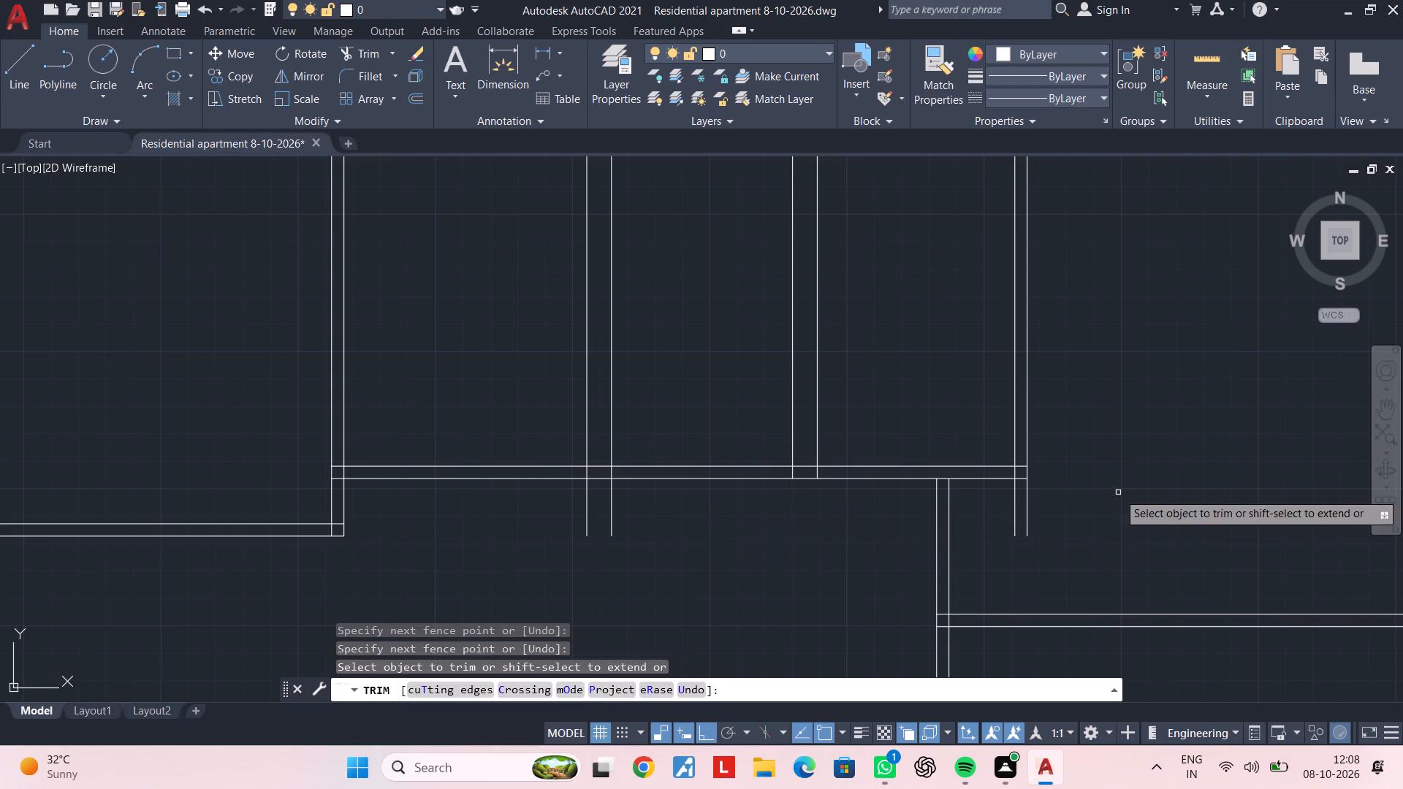
left_click(1109, 488)
left_click(1000, 507)
scroll(1012, 516, "down", 1)
middle_click_drag(1050, 519, 1147, 517)
scroll(849, 505, "up", 1)
left_click(894, 504)
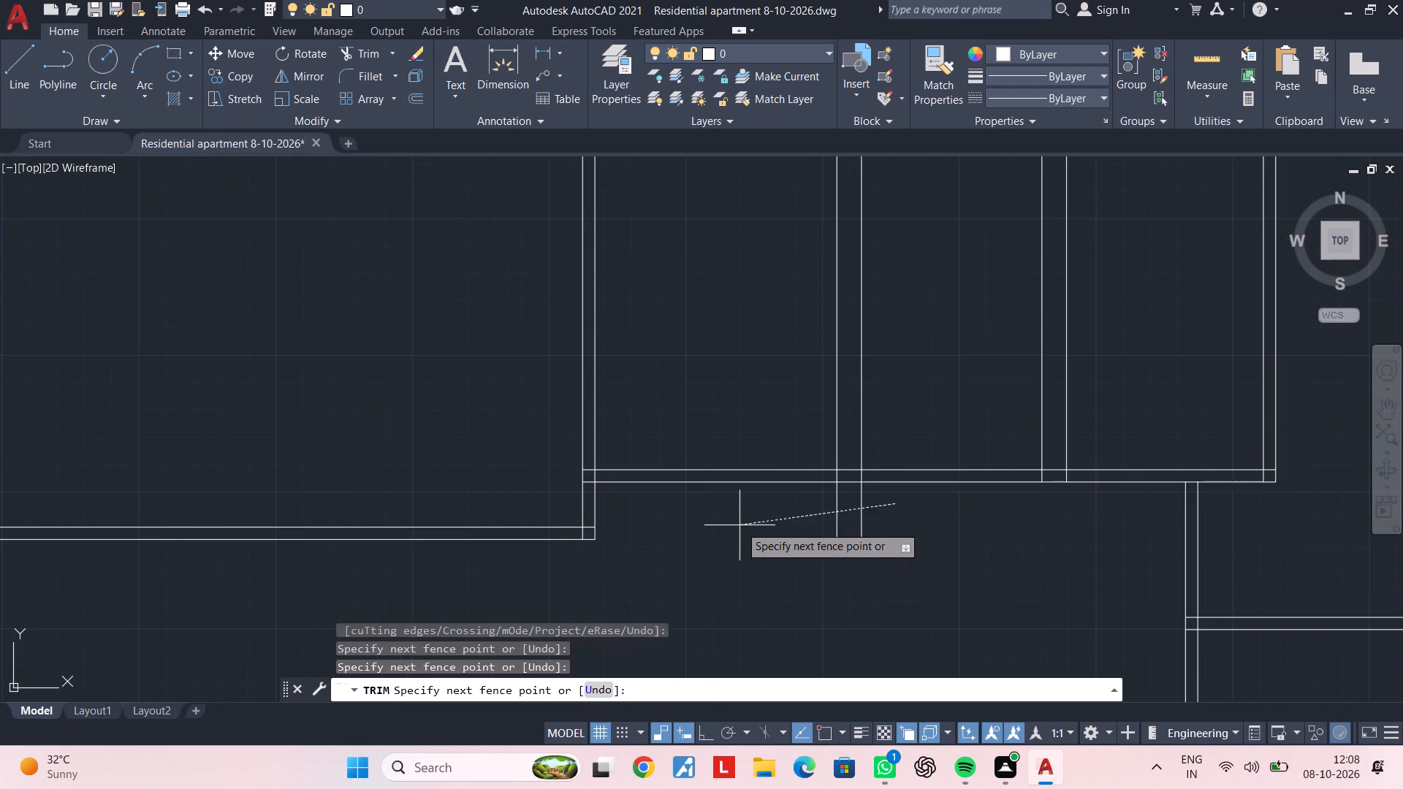
left_click(741, 525)
key("Escape")
key("Escape")
key("Escape")
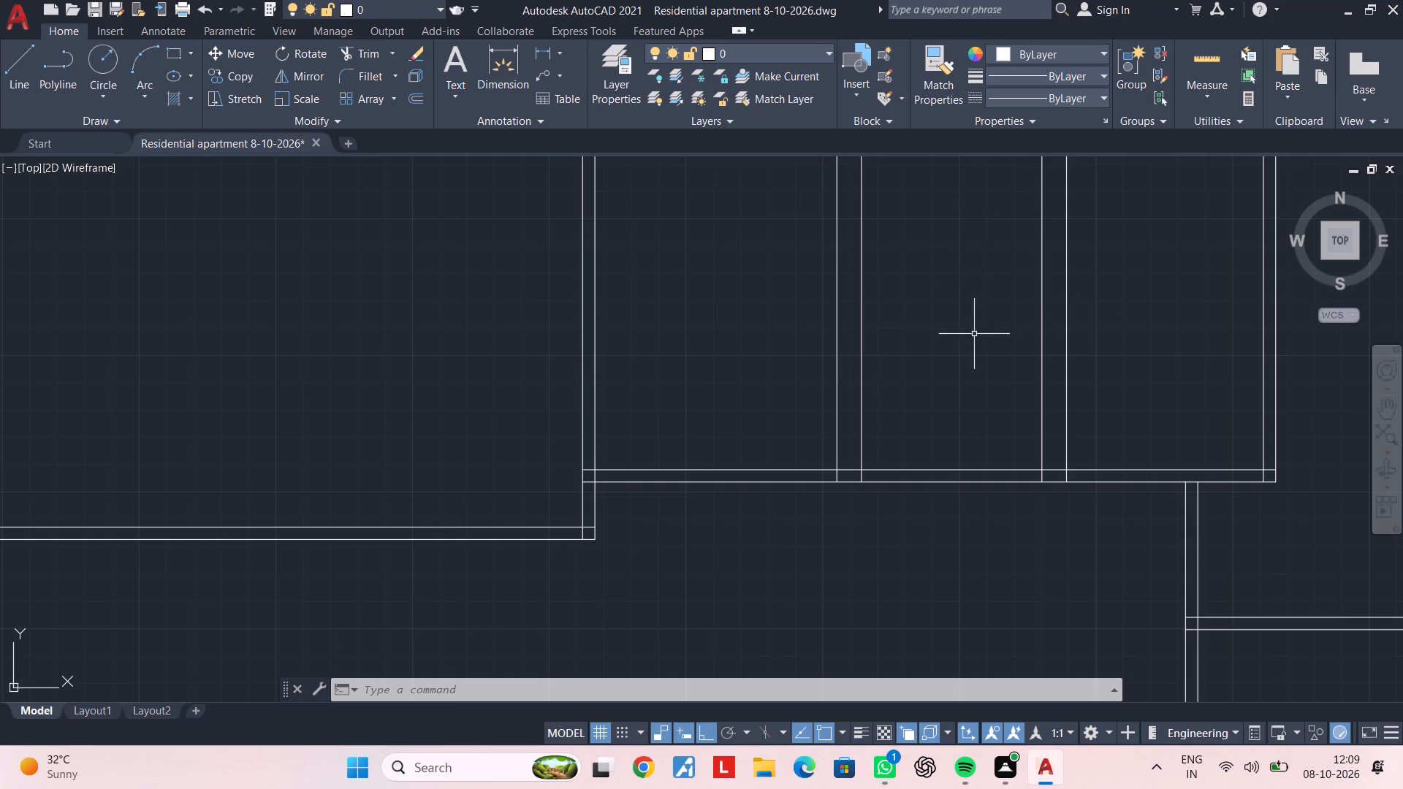
Examine the wall layout of the upper rooms and the partitions between them.
scroll(970, 360, "down", 3)
middle_click_drag(993, 338, 794, 369)
middle_click_drag(769, 413, 783, 390)
middle_click_drag(742, 392, 751, 381)
scroll(729, 396, "up", 1)
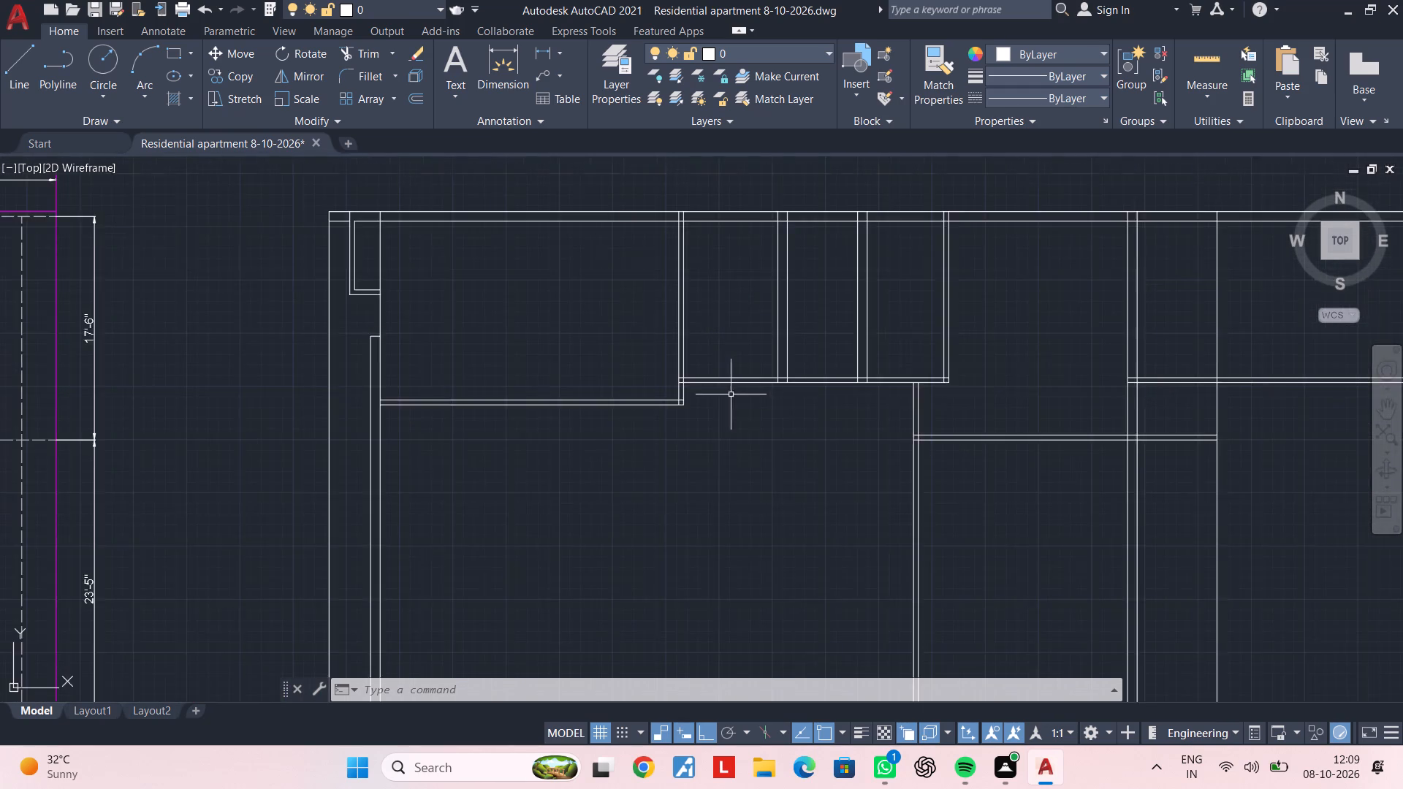
middle_click_drag(756, 393, 729, 446)
middle_click_drag(740, 316, 715, 368)
key("Escape")
middle_click_drag(683, 367, 709, 365)
key("Escape")
key("Escape")
middle_click_drag(750, 415, 750, 338)
key("Escape")
key("Escape")
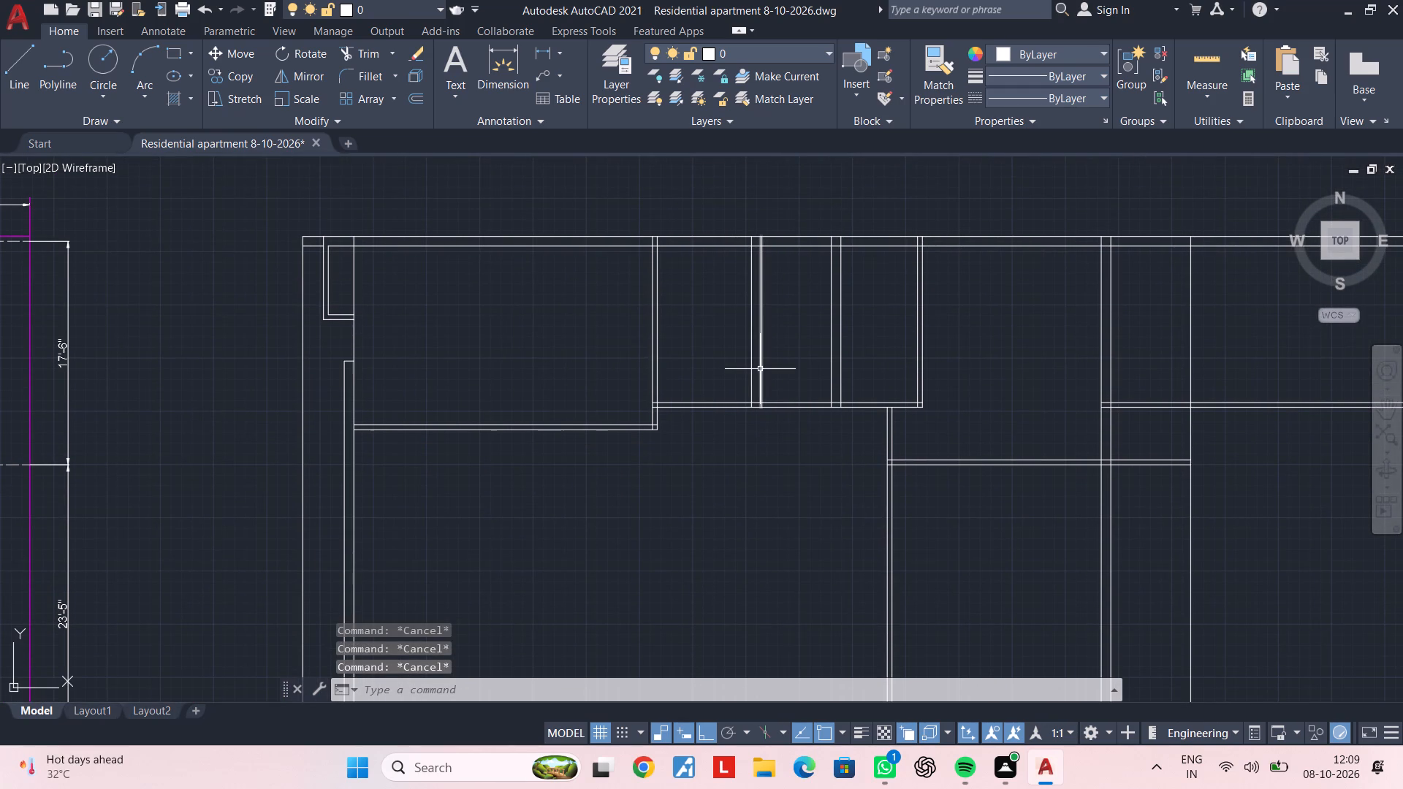
key("Escape")
key("Escape")
key("Escape")
key("Escape")
key("Escape")
scroll(756, 410, "up", 1)
middle_click_drag(802, 365, 801, 367)
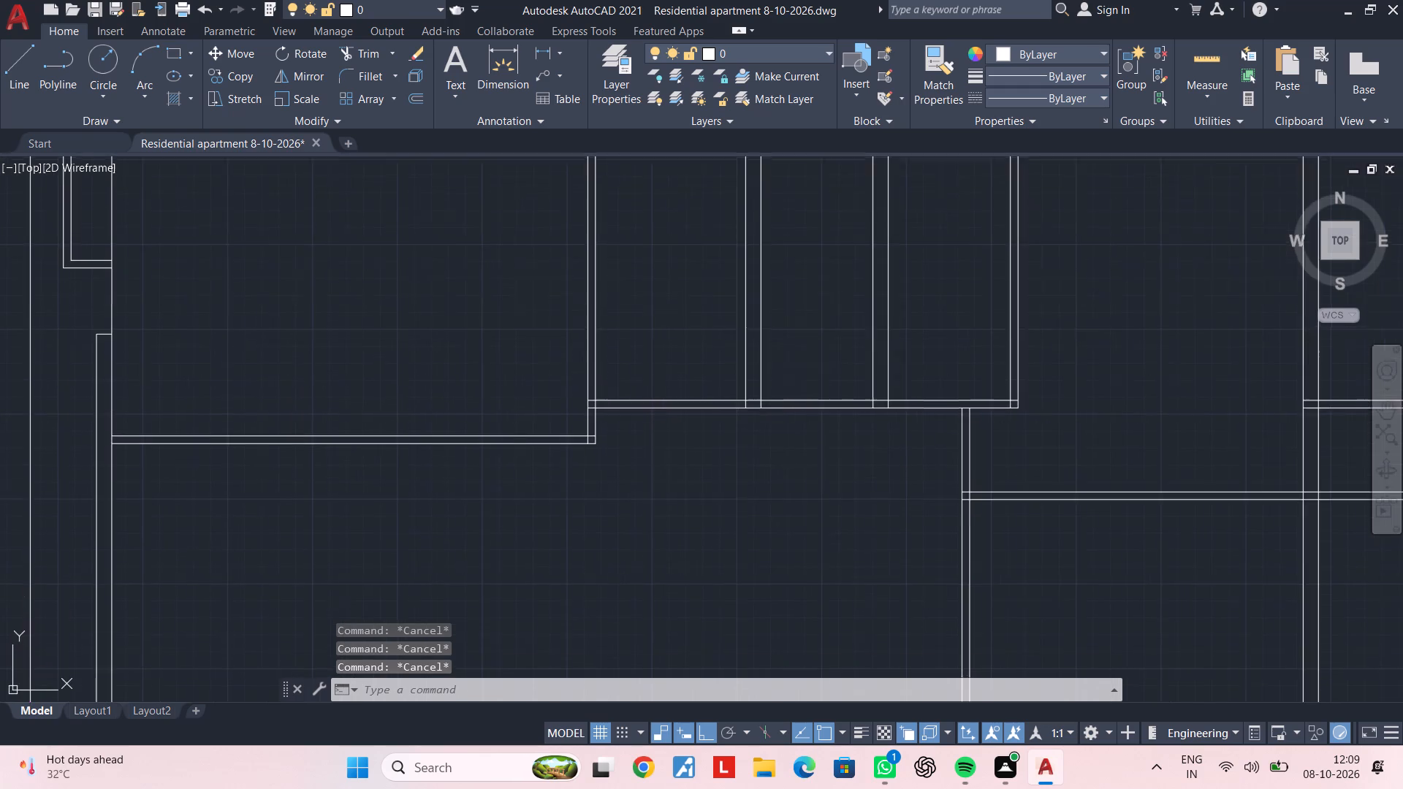
middle_click_drag(801, 367, 753, 465)
middle_click_drag(780, 346, 756, 420)
key("Escape")
key("Escape")
key("Escape")
key("Escape")
key("Escape")
key("Escape")
key("Escape")
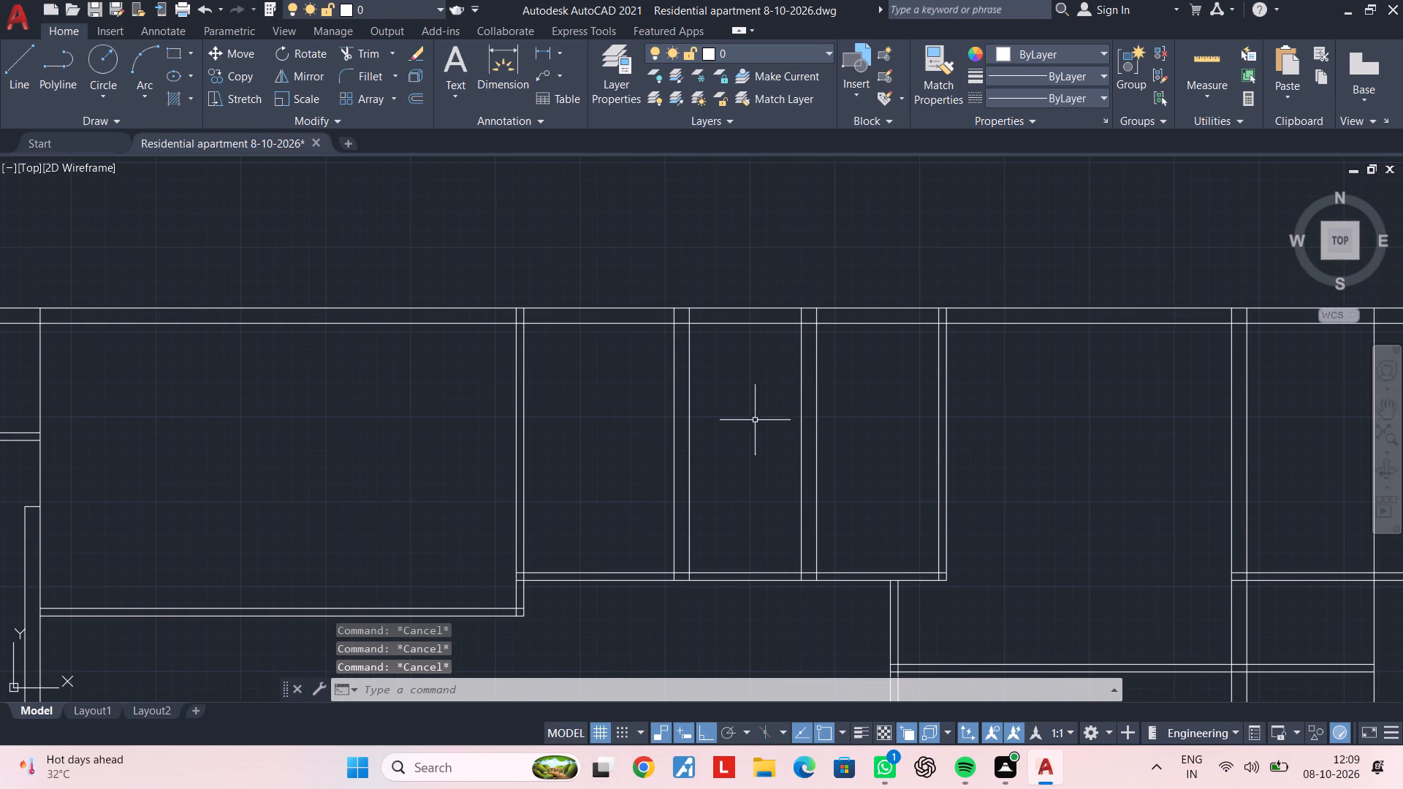
key("Escape")
key("Escape")
middle_click_drag(653, 607, 726, 562)
key("Escape")
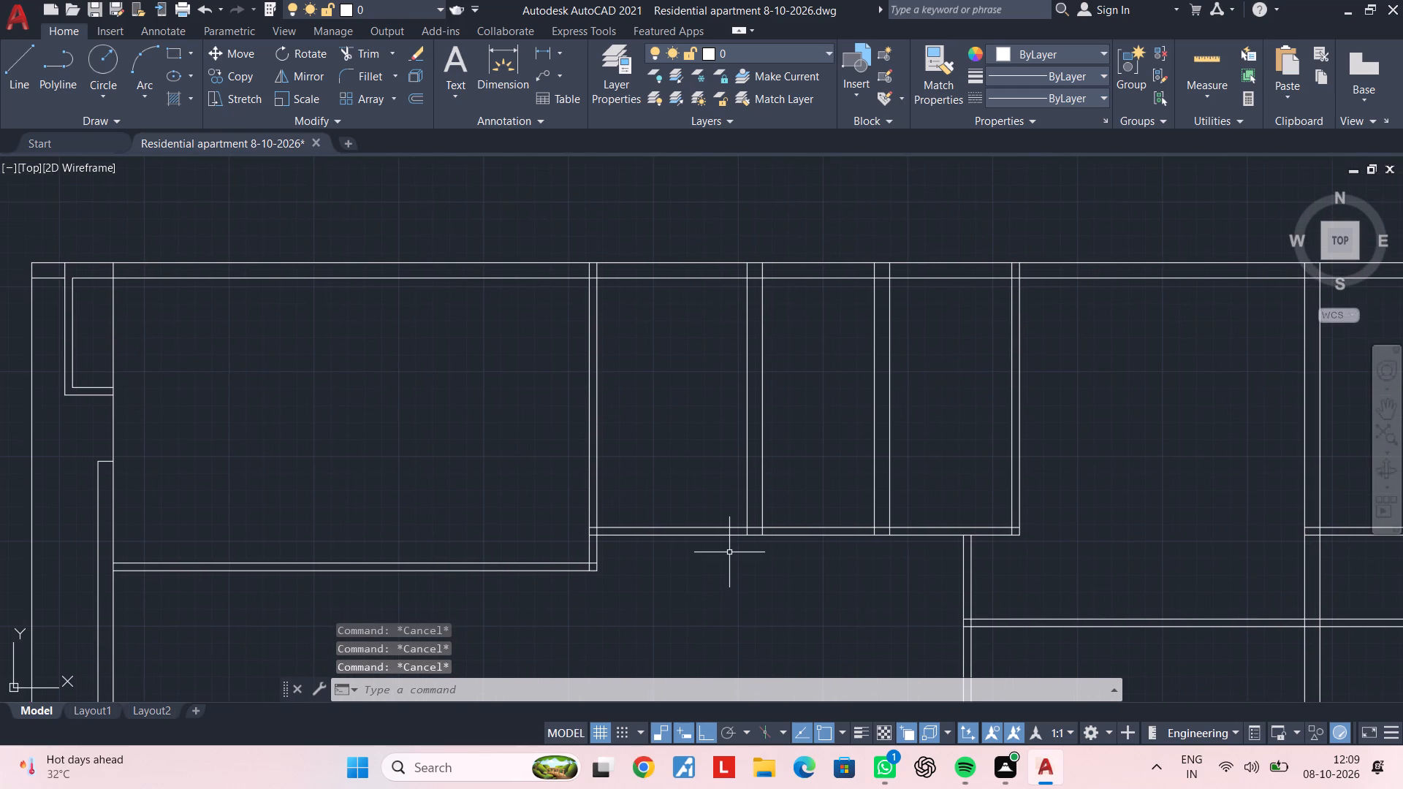
key("Escape")
key("Escape")
key("Escape")
key("Escape")
middle_click_drag(688, 568, 755, 562)
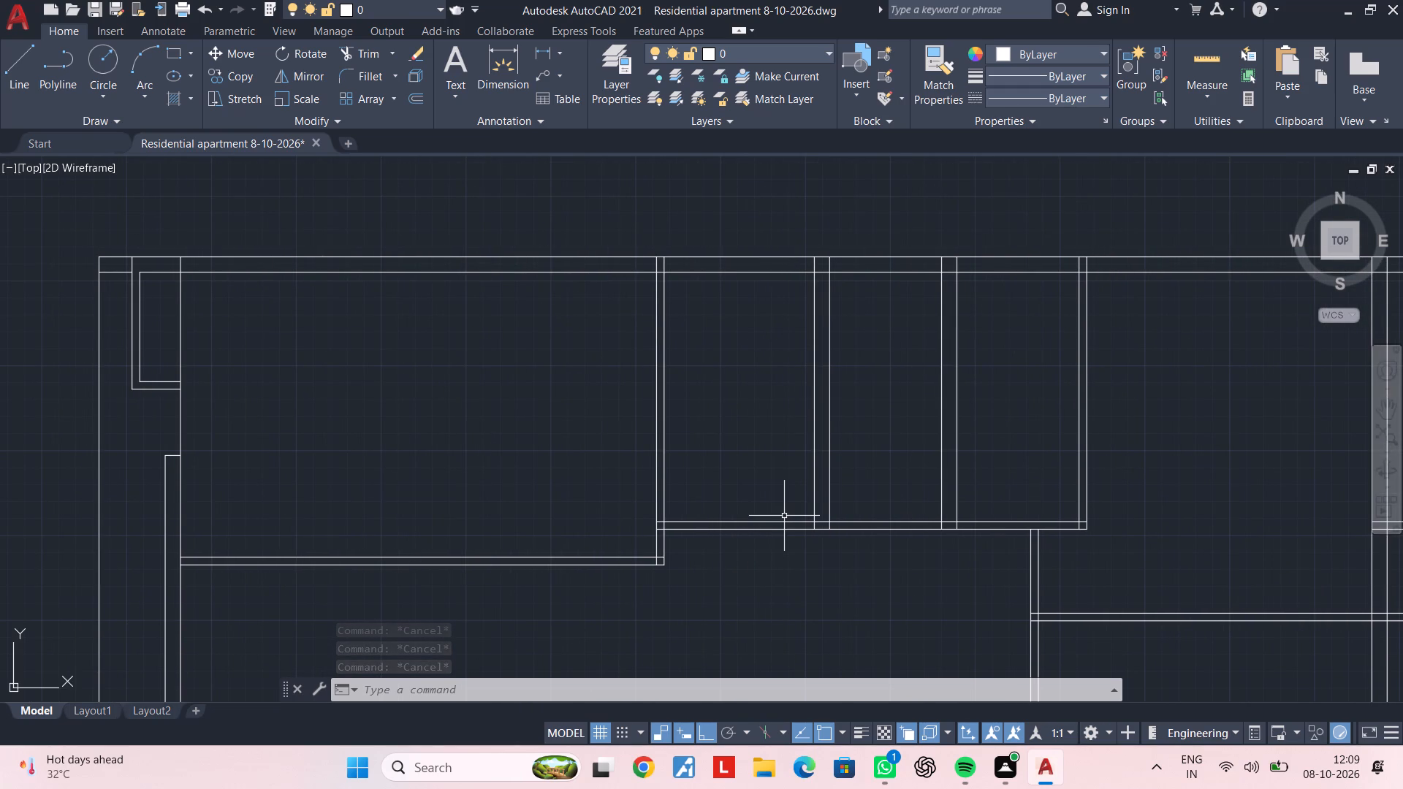
middle_click_drag(784, 514, 780, 552)
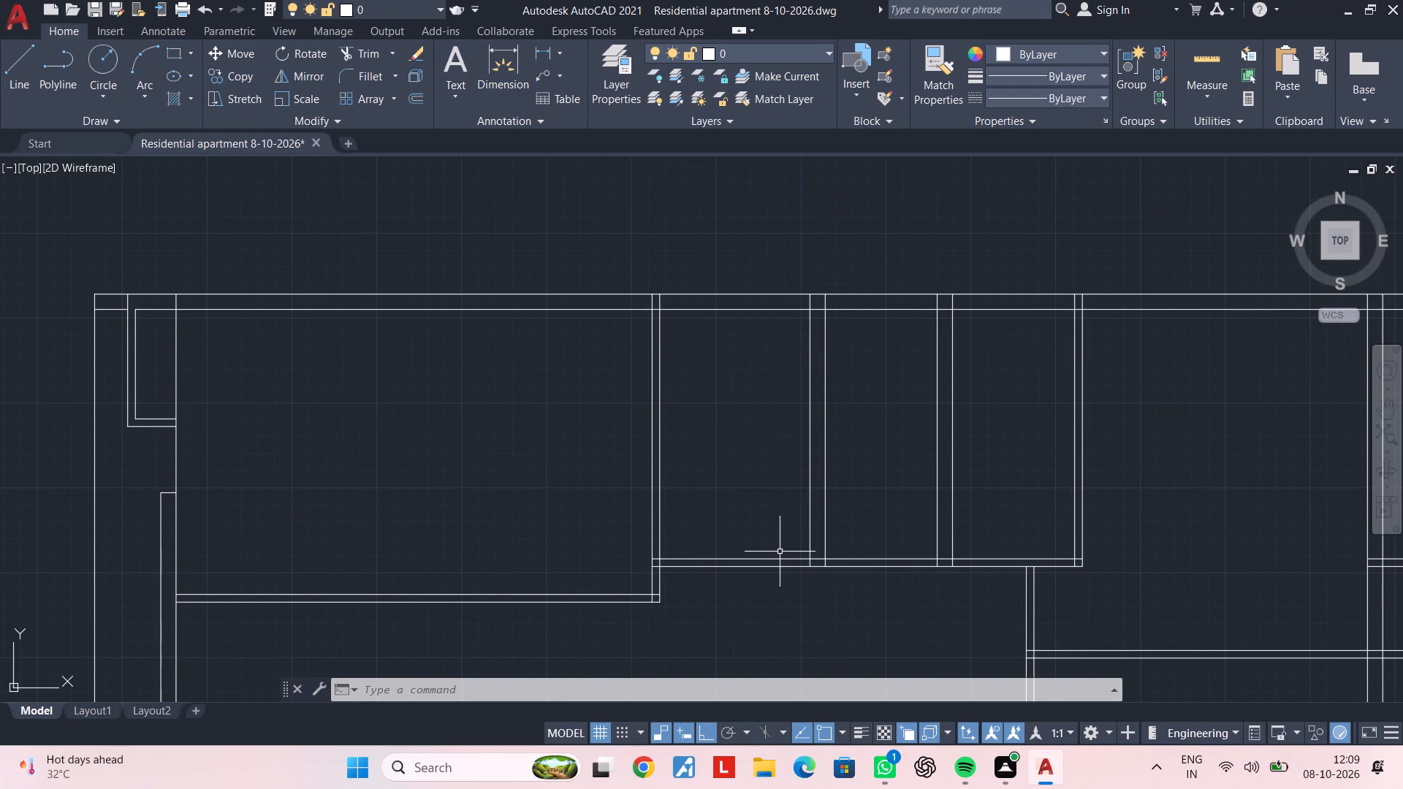
key("Escape")
key("Escape")
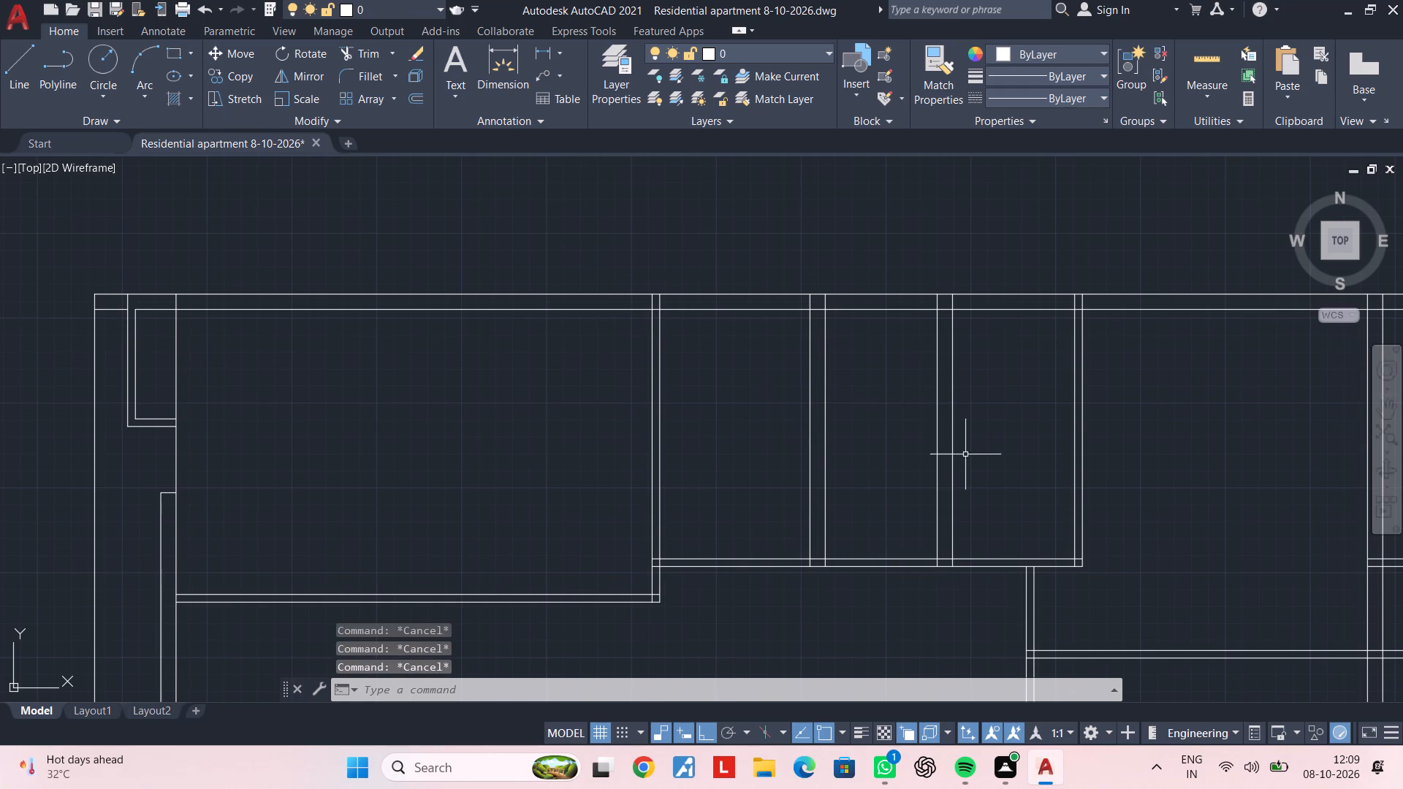
Trim the lower room's top wall lines between the 9" vertical wall and the vertical line east of it.
scroll(966, 455, "down", 1)
middle_click_drag(966, 455, 728, 314)
key("Escape")
middle_click_drag(763, 422, 831, 361)
key("Escape")
middle_click_drag(820, 392, 837, 329)
key("Escape")
key("Escape")
middle_click_drag(889, 349, 686, 398)
key("Escape")
key("Escape")
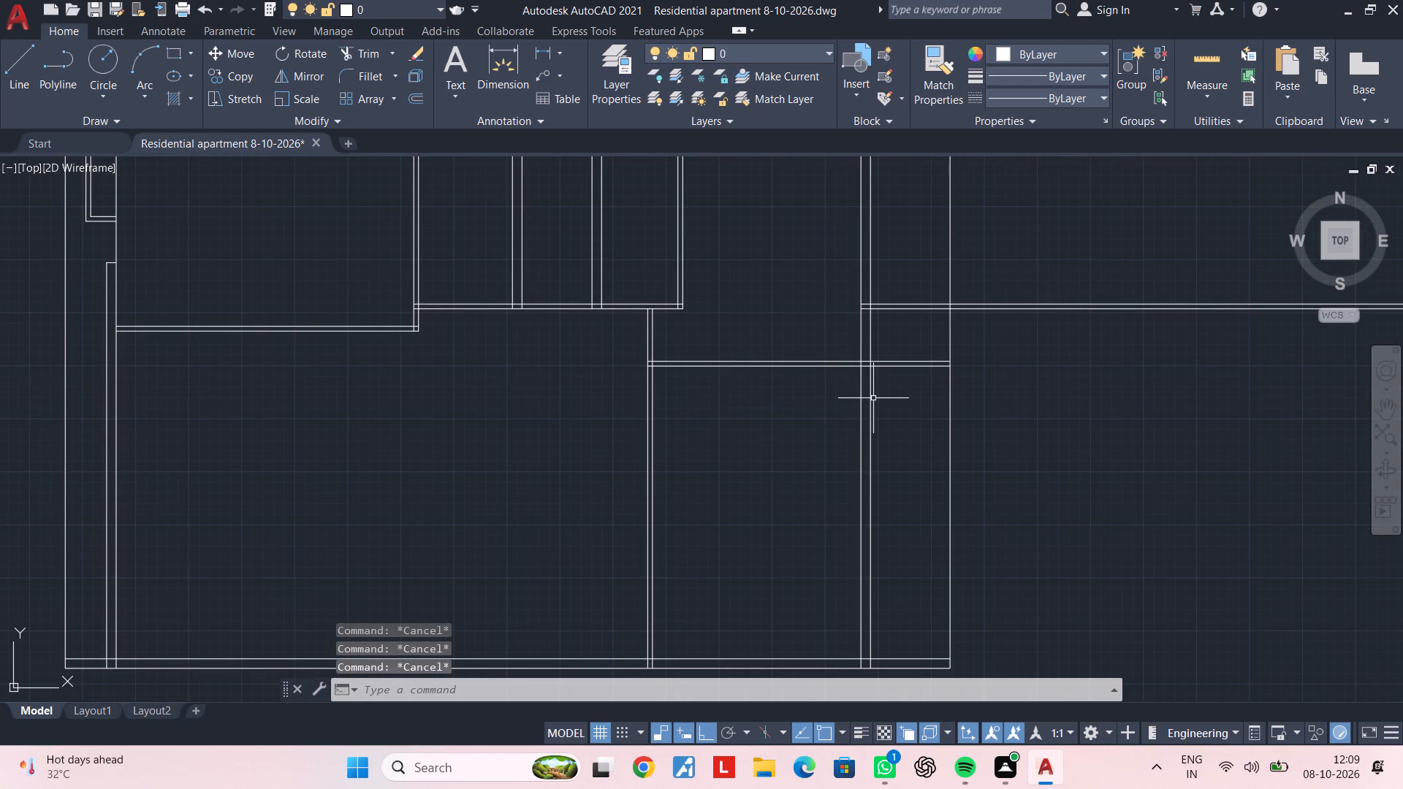
key("Escape")
key("t")
key("r")
key("space")
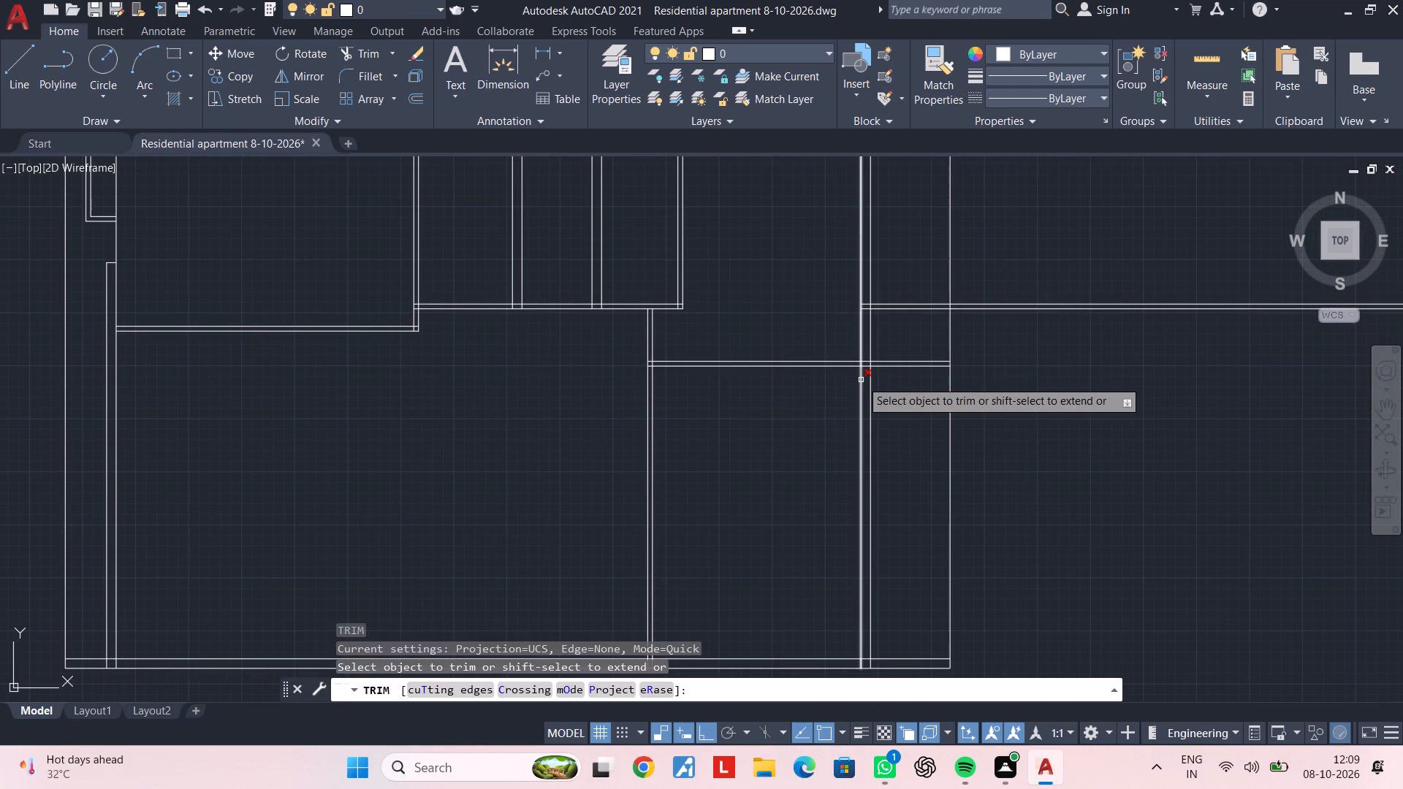
left_click(910, 398)
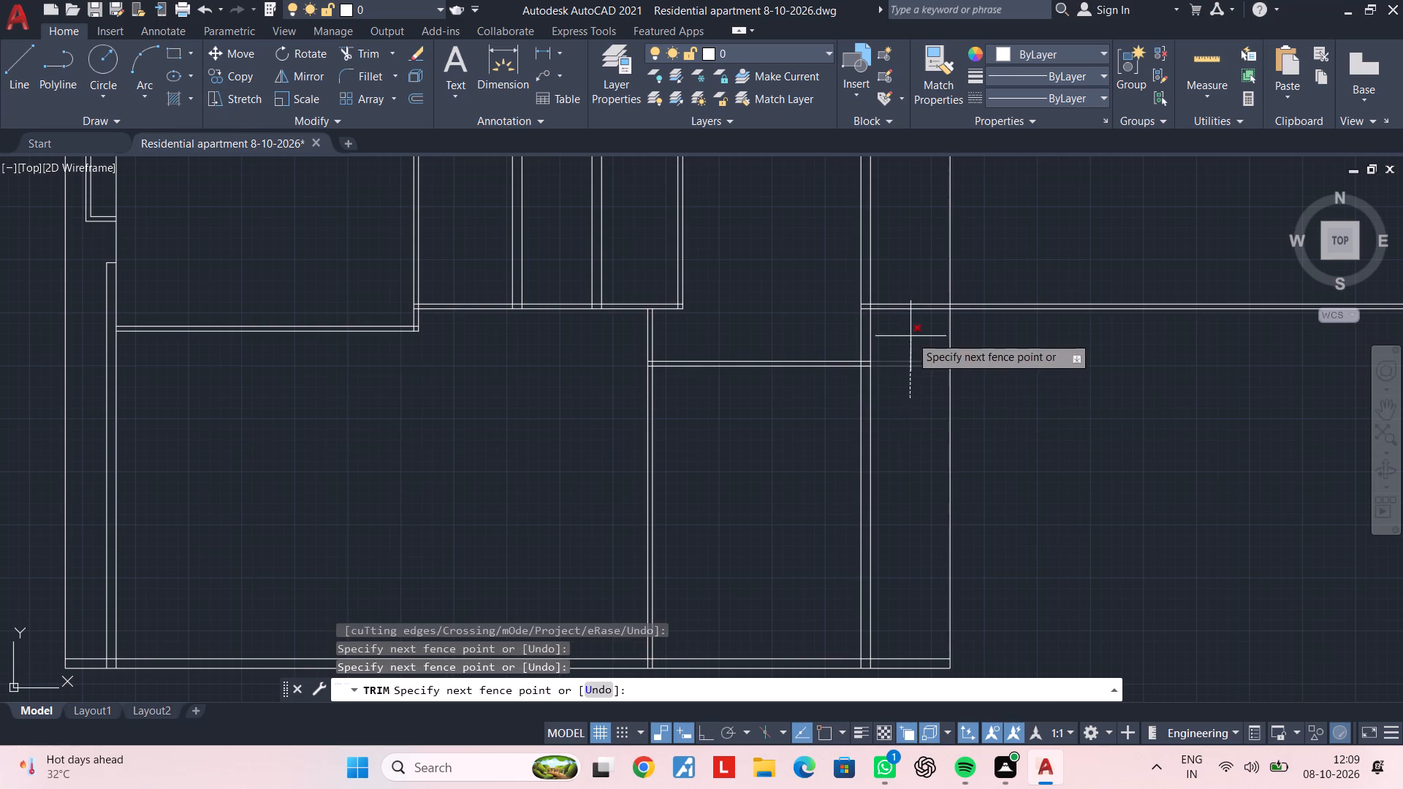
left_click(910, 336)
key("Escape")
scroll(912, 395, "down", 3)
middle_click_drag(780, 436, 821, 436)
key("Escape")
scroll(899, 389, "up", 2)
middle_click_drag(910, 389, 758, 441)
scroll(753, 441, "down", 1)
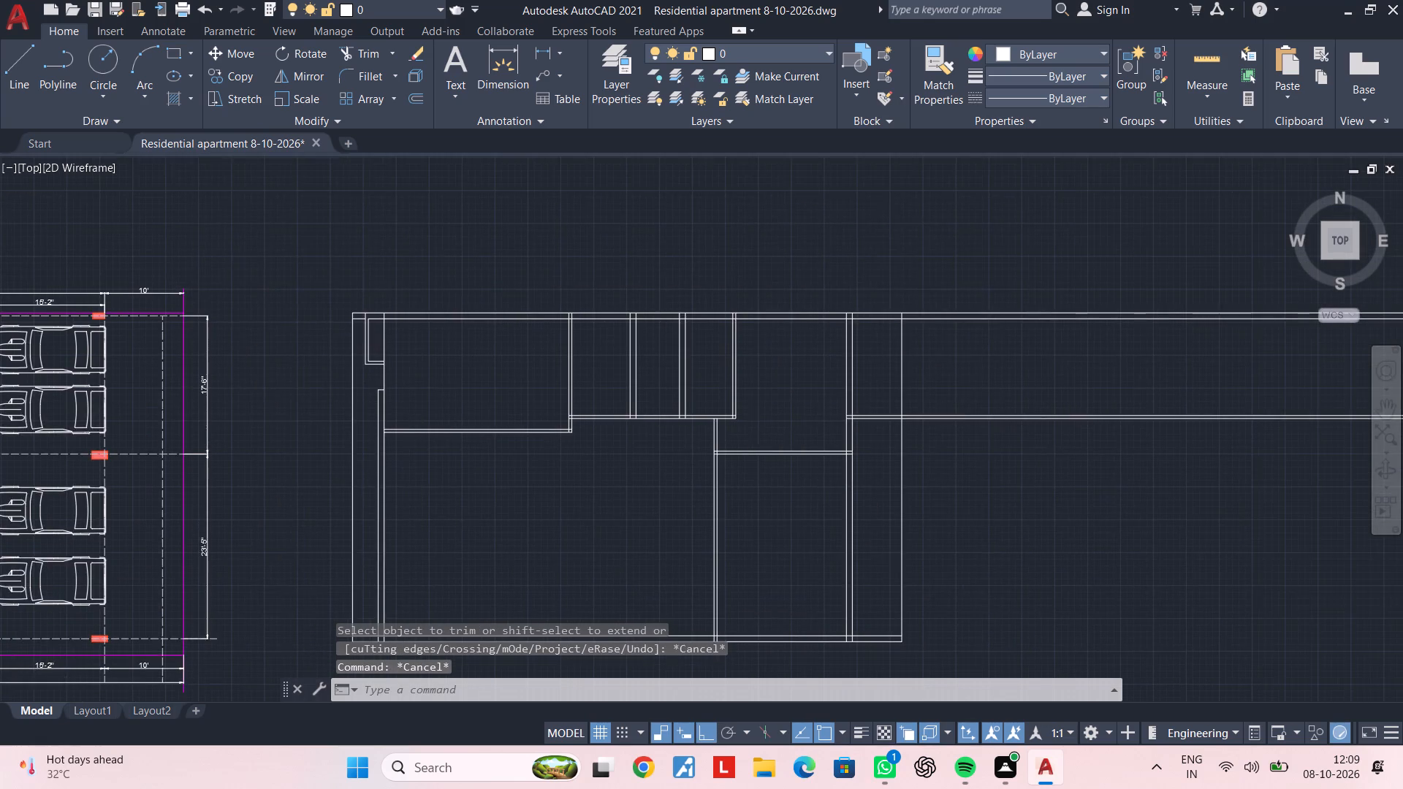
Trim the horizontal wall lines that run past the east outer wall of the plan.
middle_click_drag(920, 441, 759, 441)
key("Escape")
key("Escape")
key("t")
key("r")
key("space")
left_click_drag(790, 446, 791, 435)
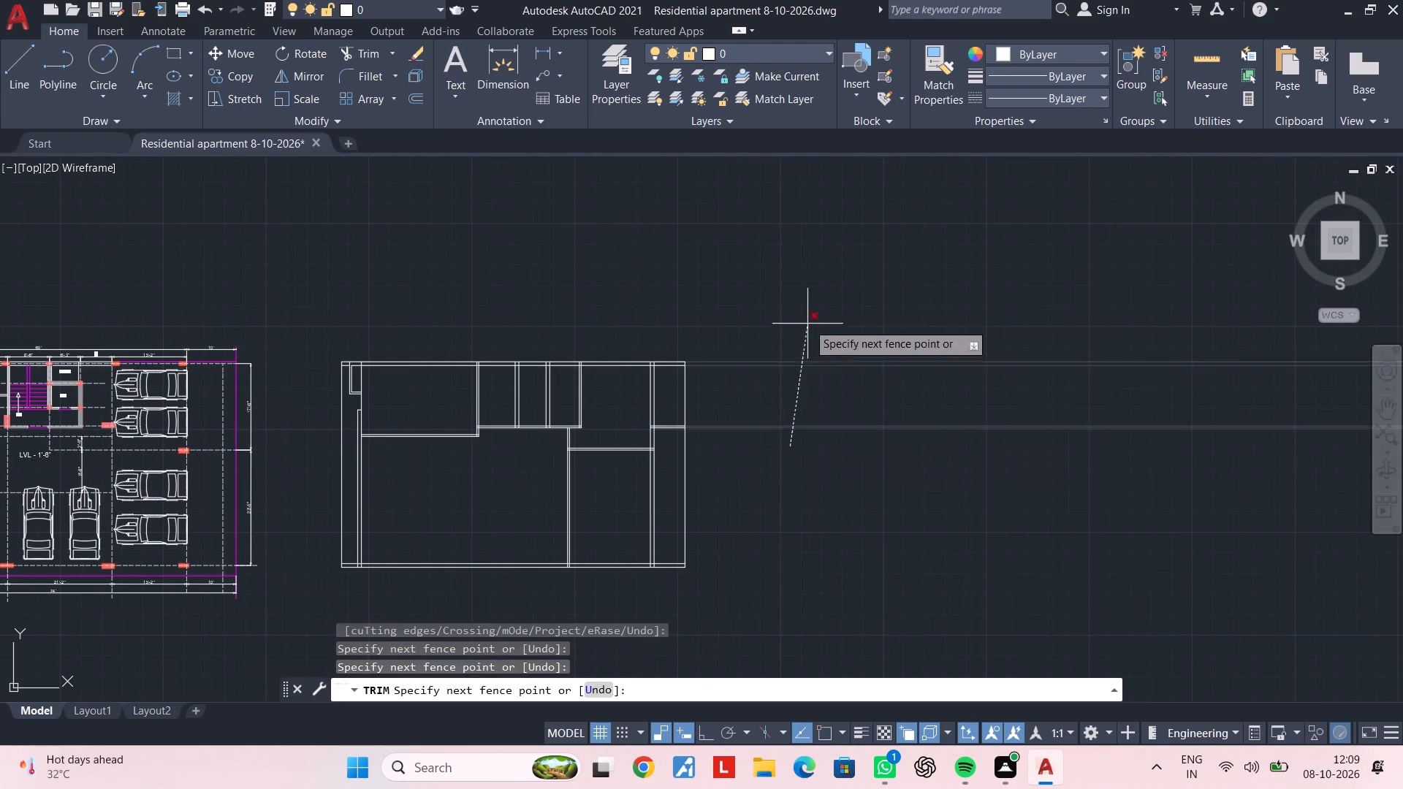
left_click(807, 322)
key("Escape")
Examine the trimmed floor plan, especially the open area below the large upper-left room.
middle_click_drag(758, 438, 946, 427)
key("Escape")
scroll(756, 438, "up", 1)
middle_click_drag(674, 448, 874, 432)
key("Escape")
middle_click_drag(745, 438, 813, 421)
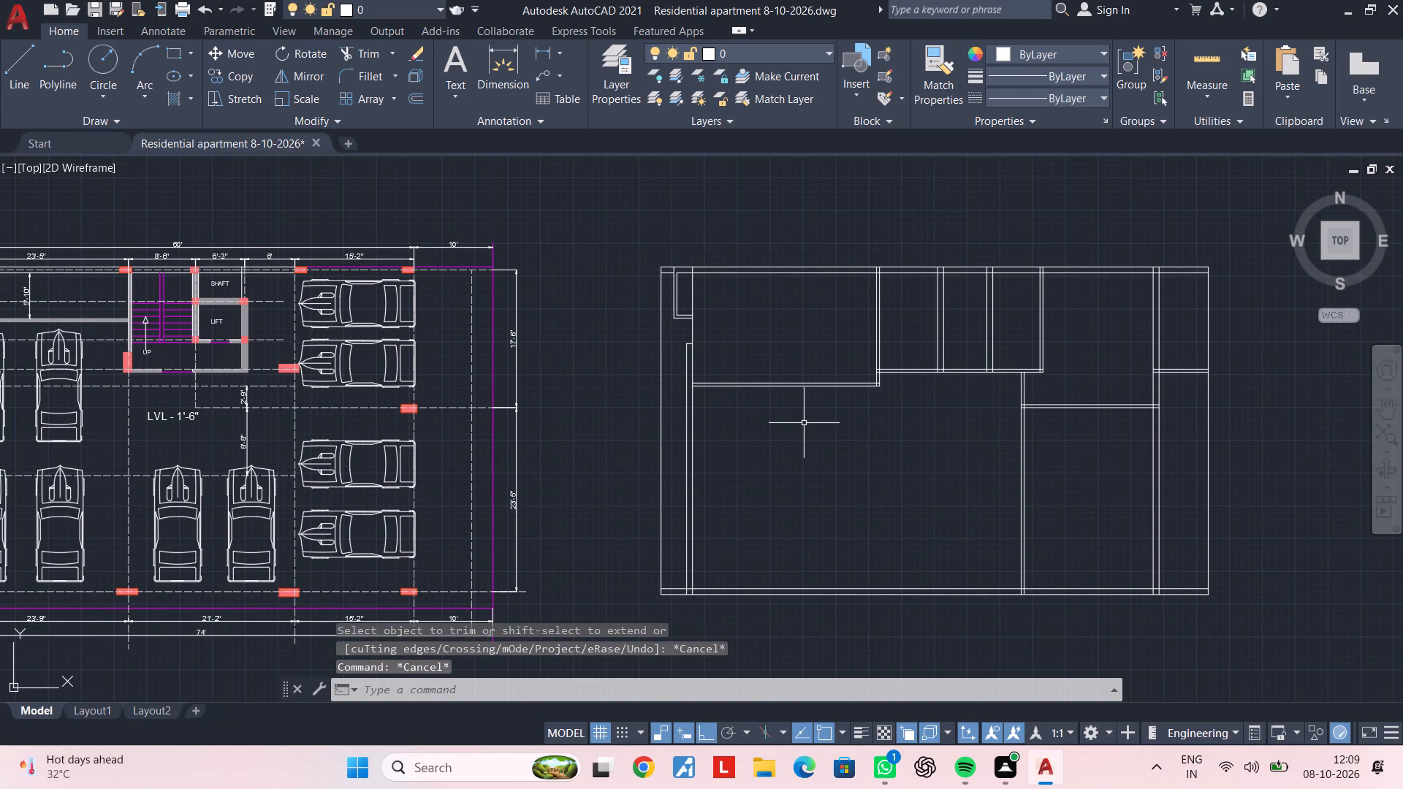
key("Escape")
key("Escape")
key("Escape")
key("Escape")
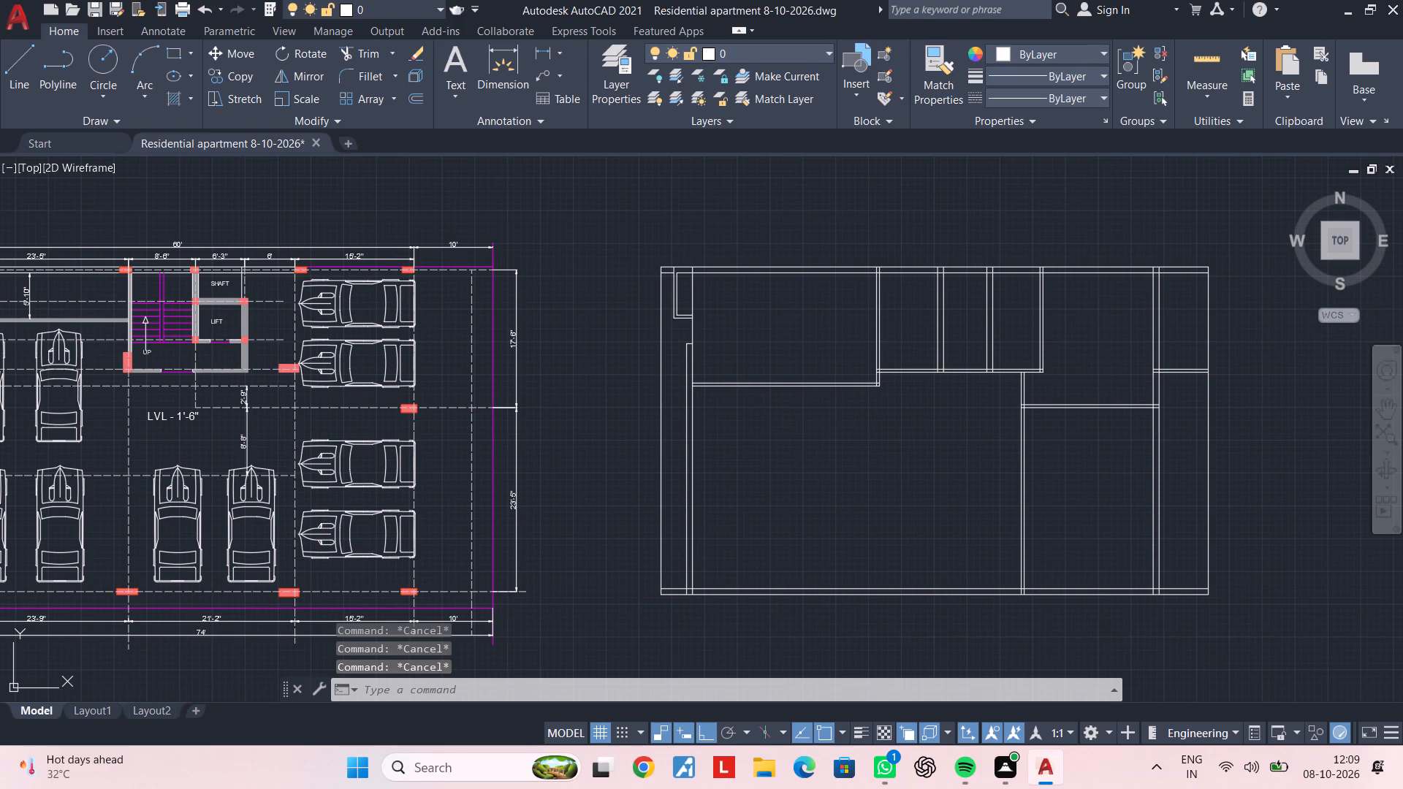
middle_click_drag(809, 459, 802, 388)
middle_click_drag(879, 380, 828, 388)
scroll(826, 388, "up", 1)
key("Escape")
key("Escape")
key("Escape")
key("Escape")
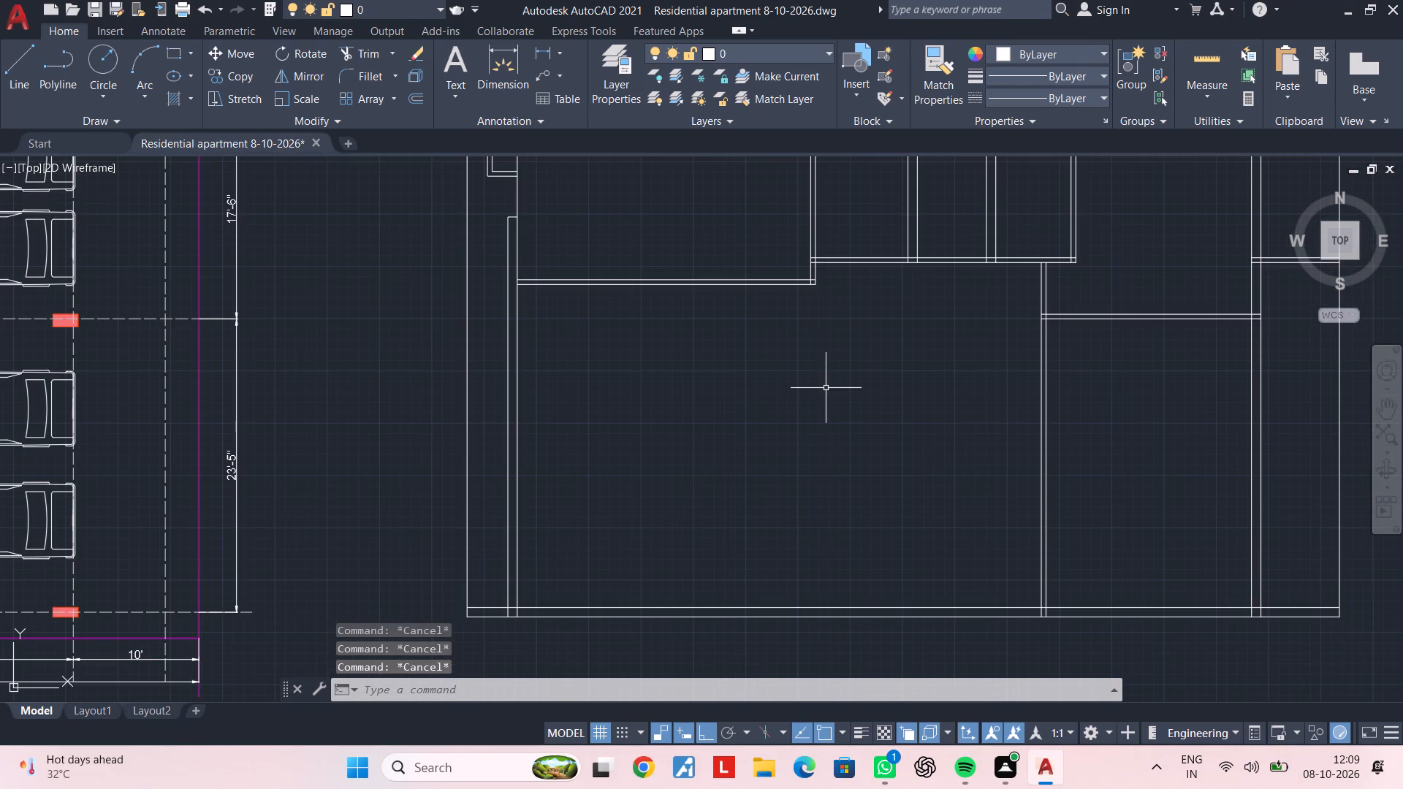
key("Escape")
key("Escape")
middle_click_drag(808, 398, 842, 398)
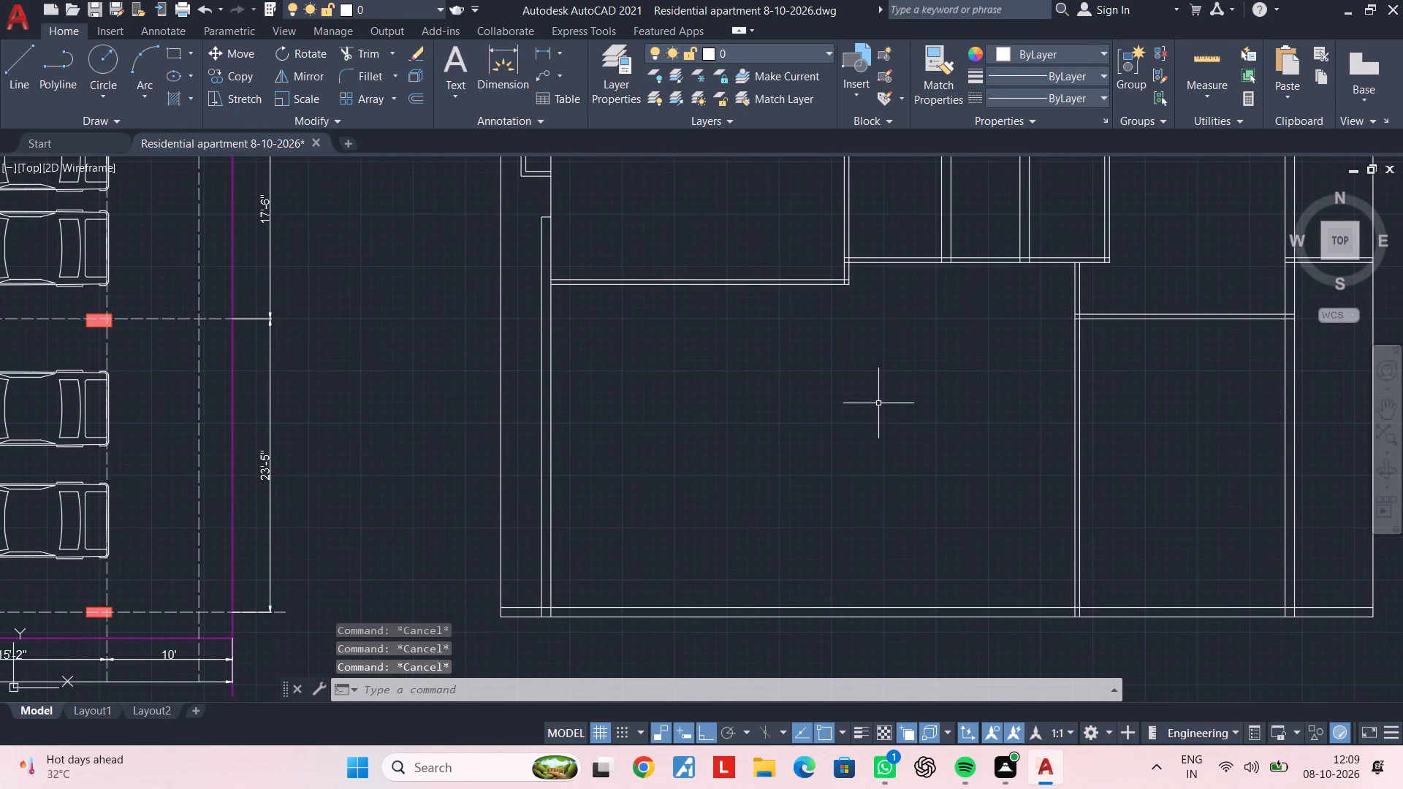
Offset the west wall's inner line 11' east, and offset that line 4.5" east to form a vertical partition wall.
key("Escape")
key("Escape")
type("of")
key("space")
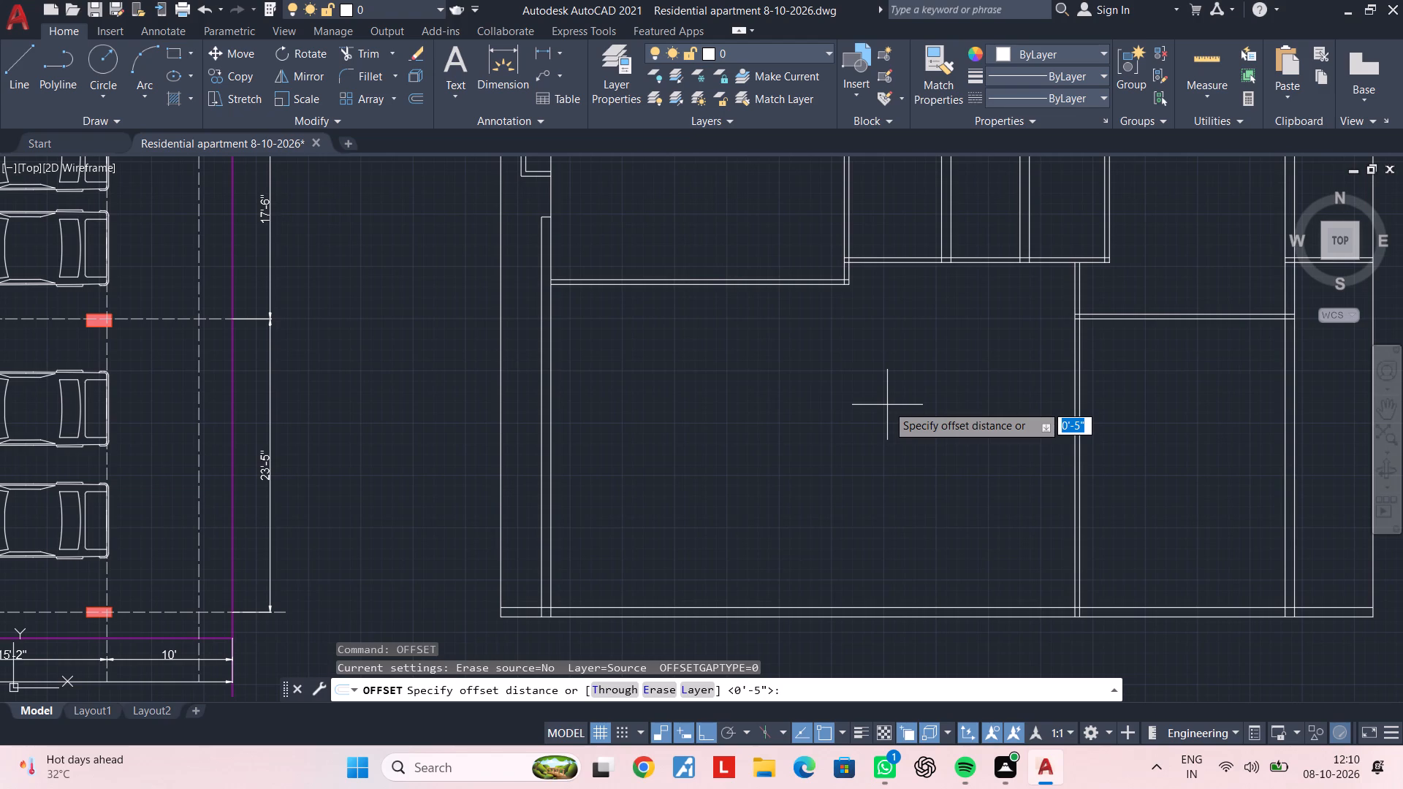
type("11'")
key("Return")
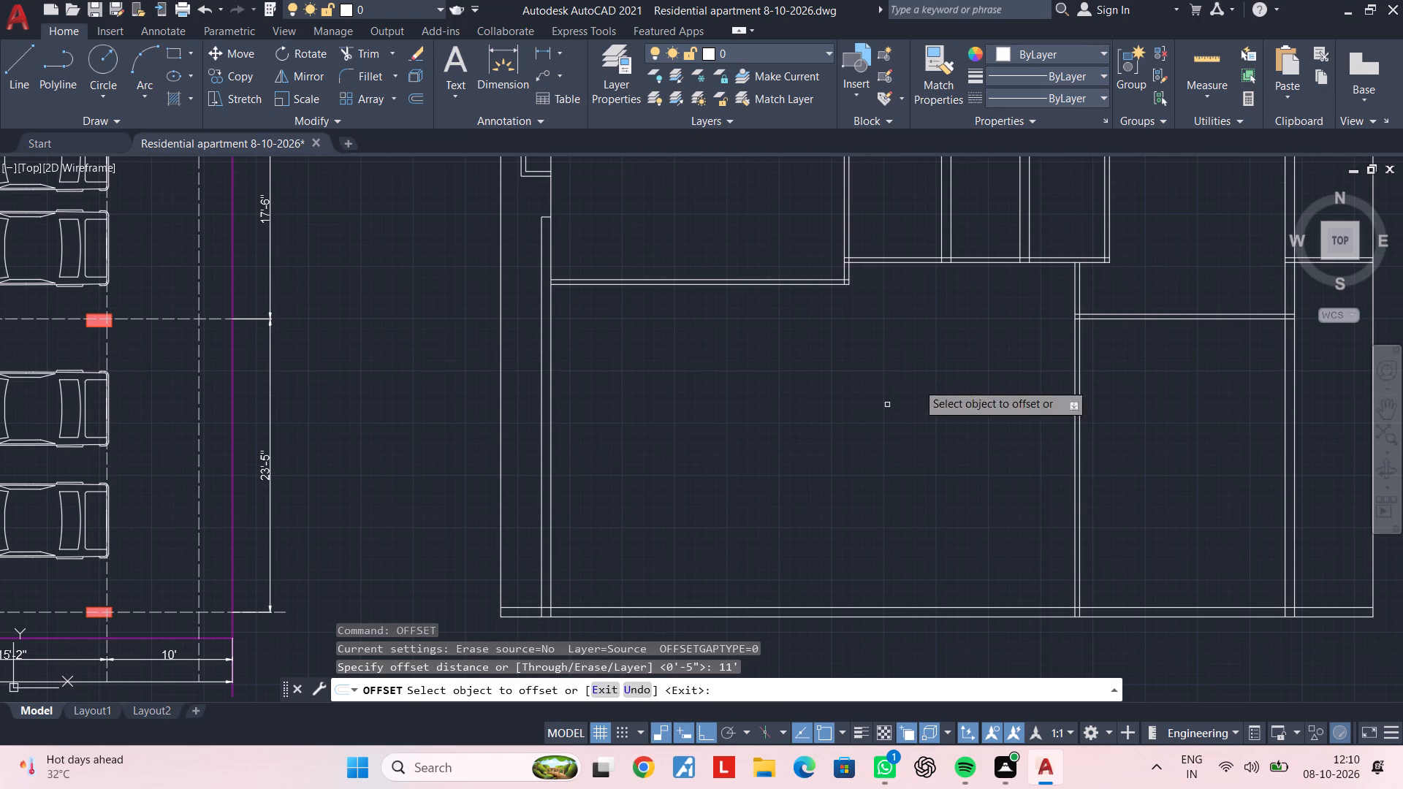
left_click(552, 321)
left_click(658, 319)
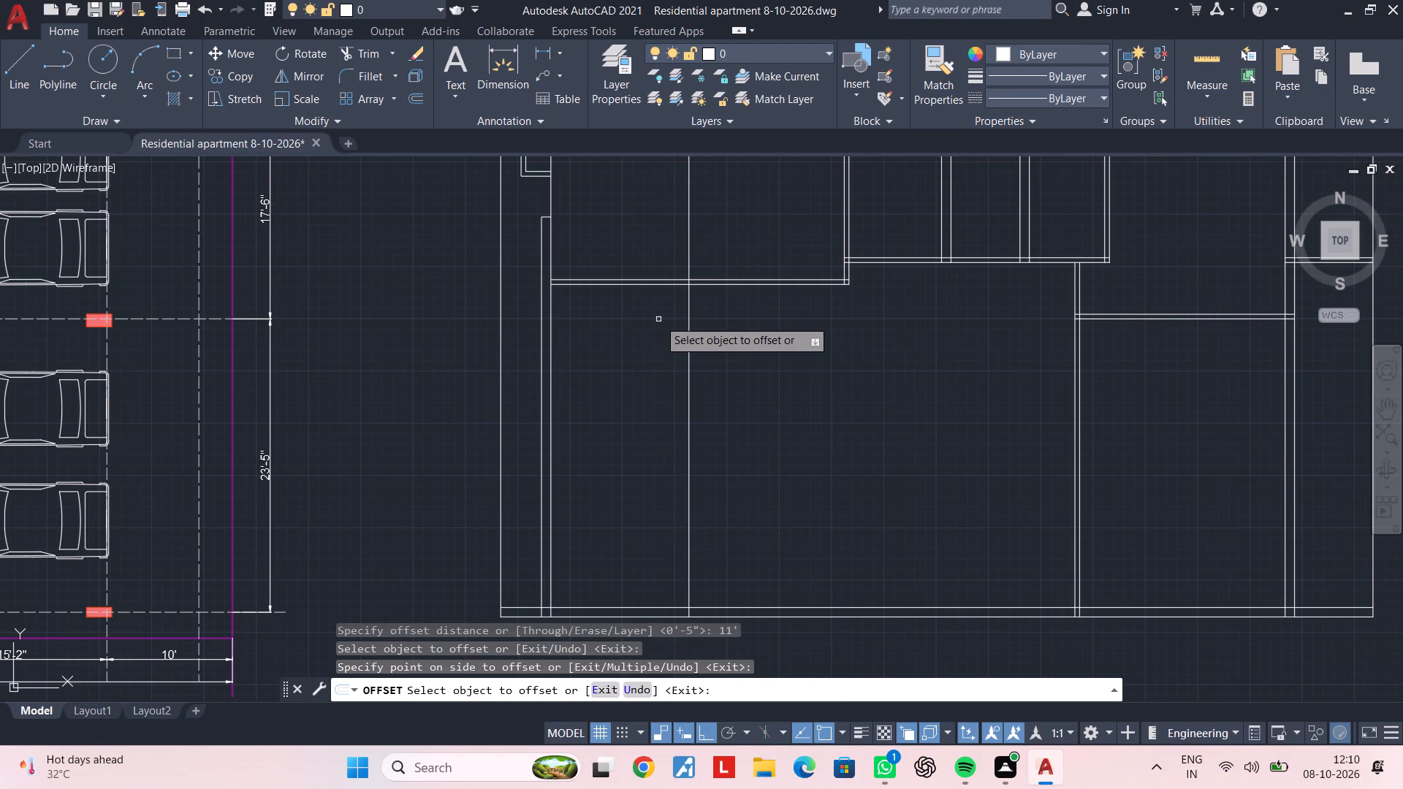
key("space")
key("space")
type("4.5\"")
key("Return")
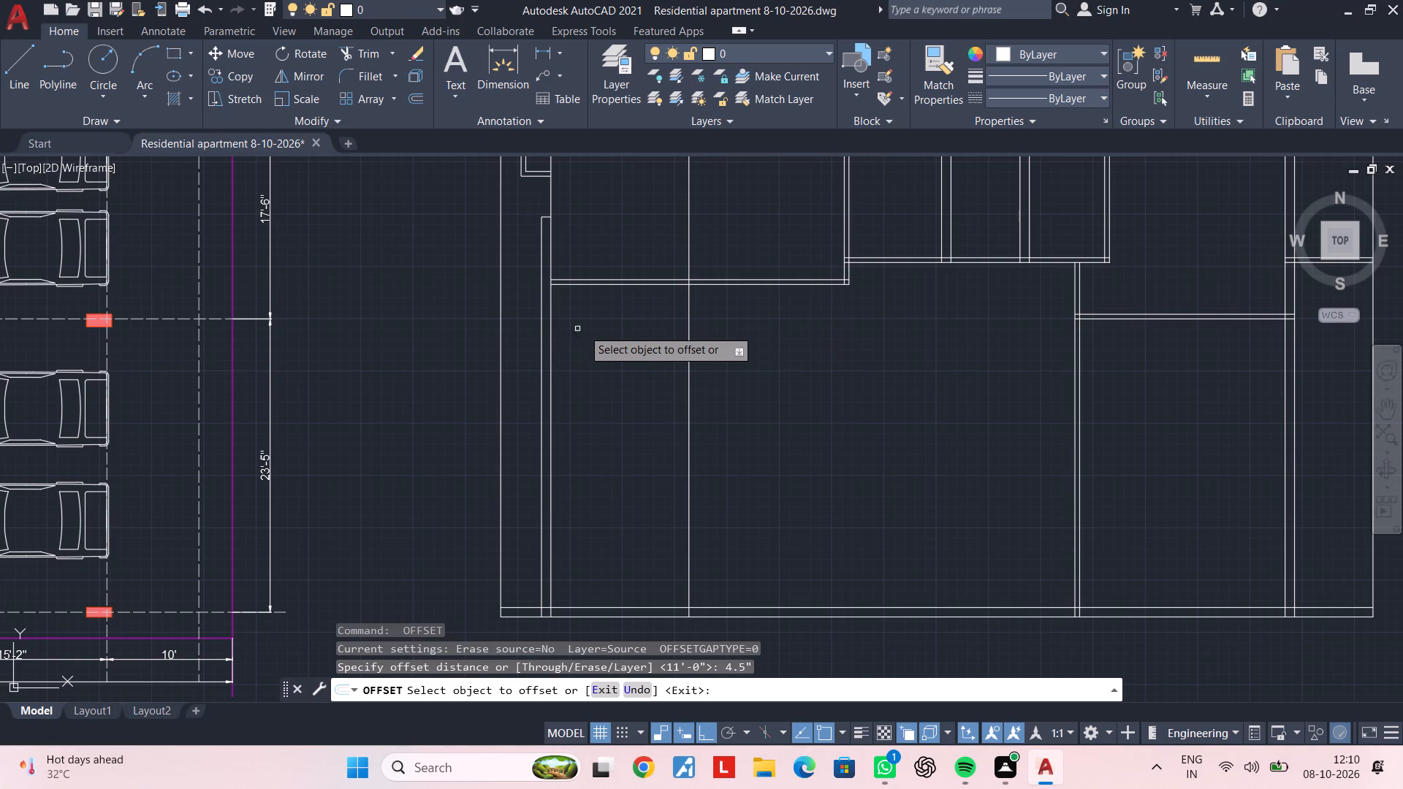
left_click(690, 323)
left_click(840, 318)
key("Escape")
key("Escape")
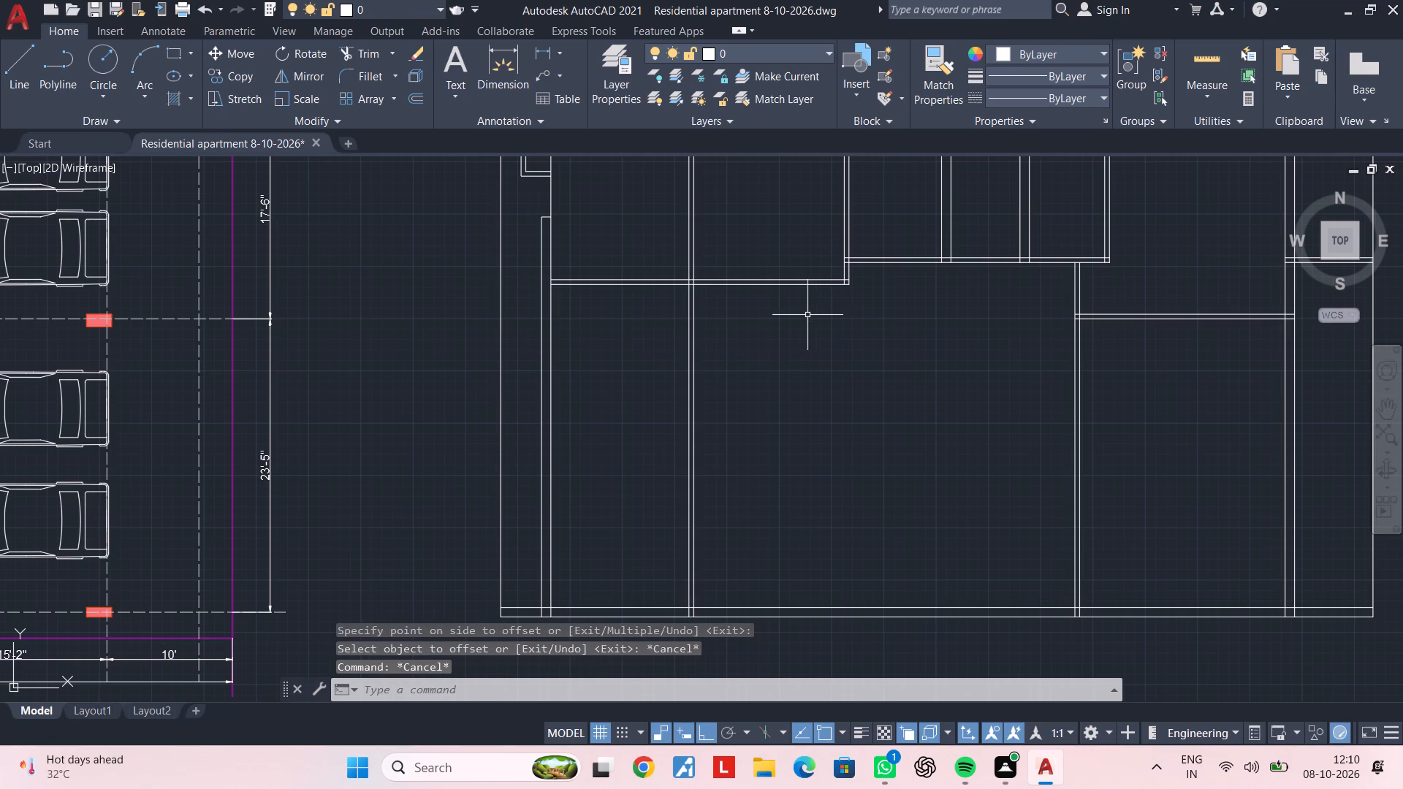
Trim the part of the new vertical partition that runs up into the large upper-left room.
key("t")
type("r")
key("space")
left_click(733, 231)
left_click(670, 241)
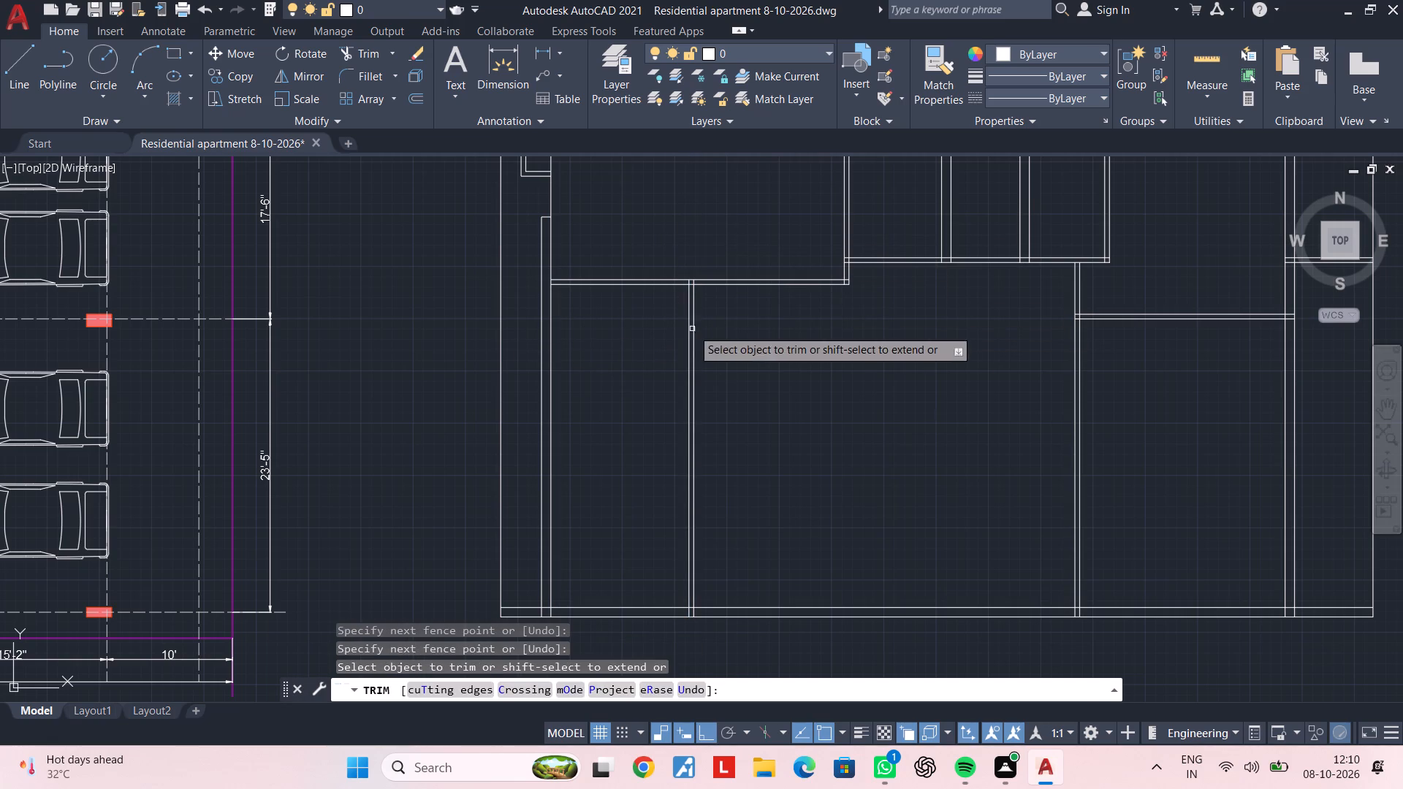
key("Escape")
key("Escape")
key("Escape")
Offset the upper-left room's bottom wall line 5'6" down, and offset that line 4.5" down to form a horizontal partition.
type("of 5'")
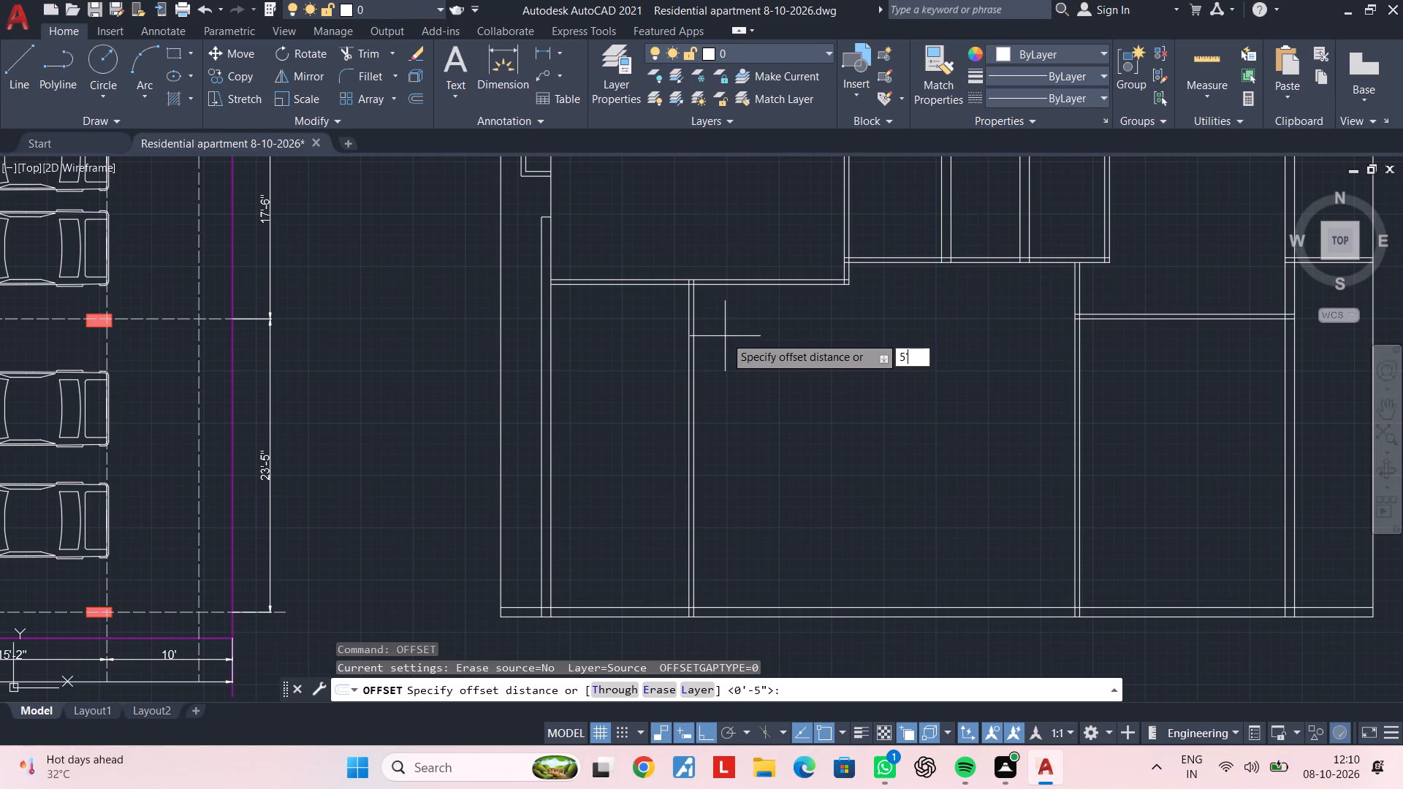
type("6\"")
key("Return")
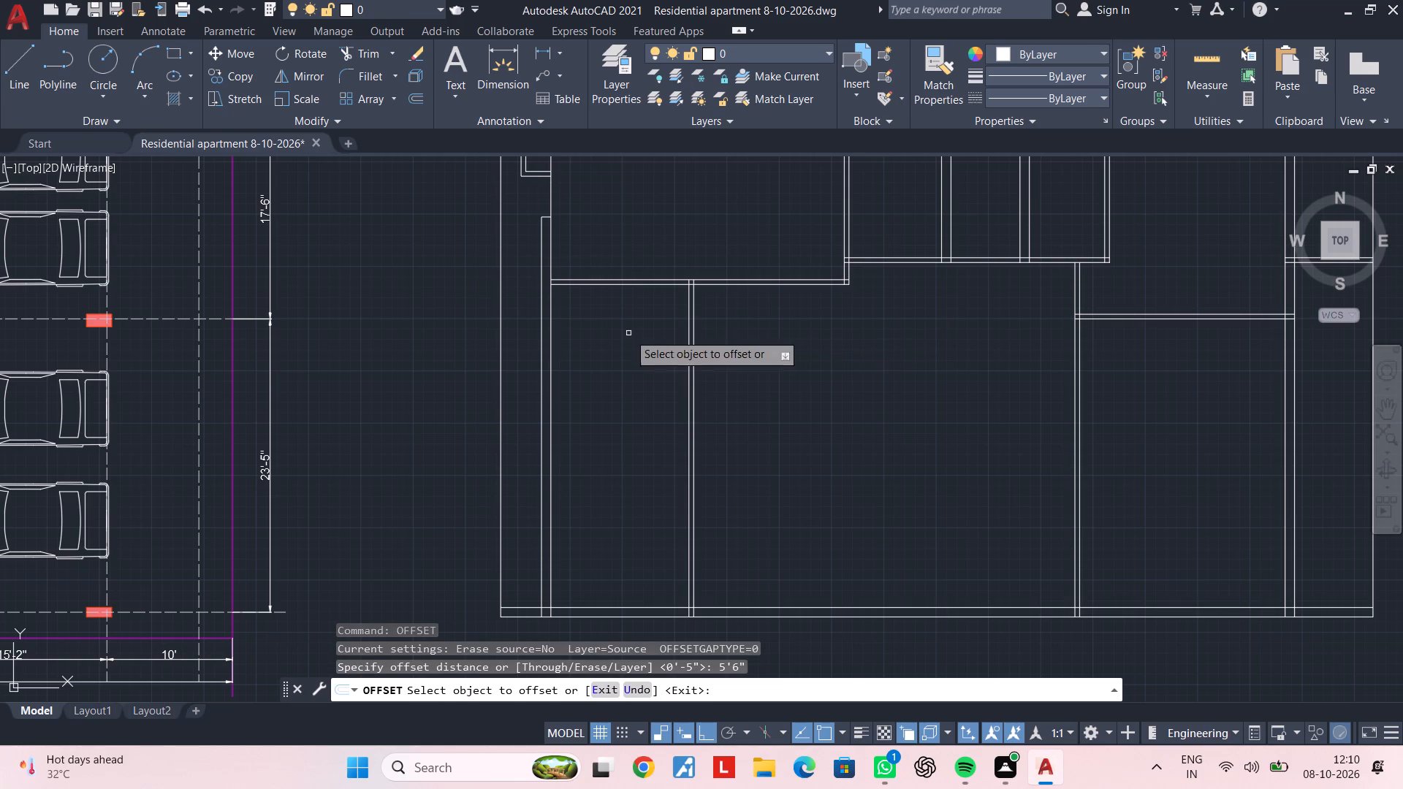
left_click(671, 282)
left_click(671, 345)
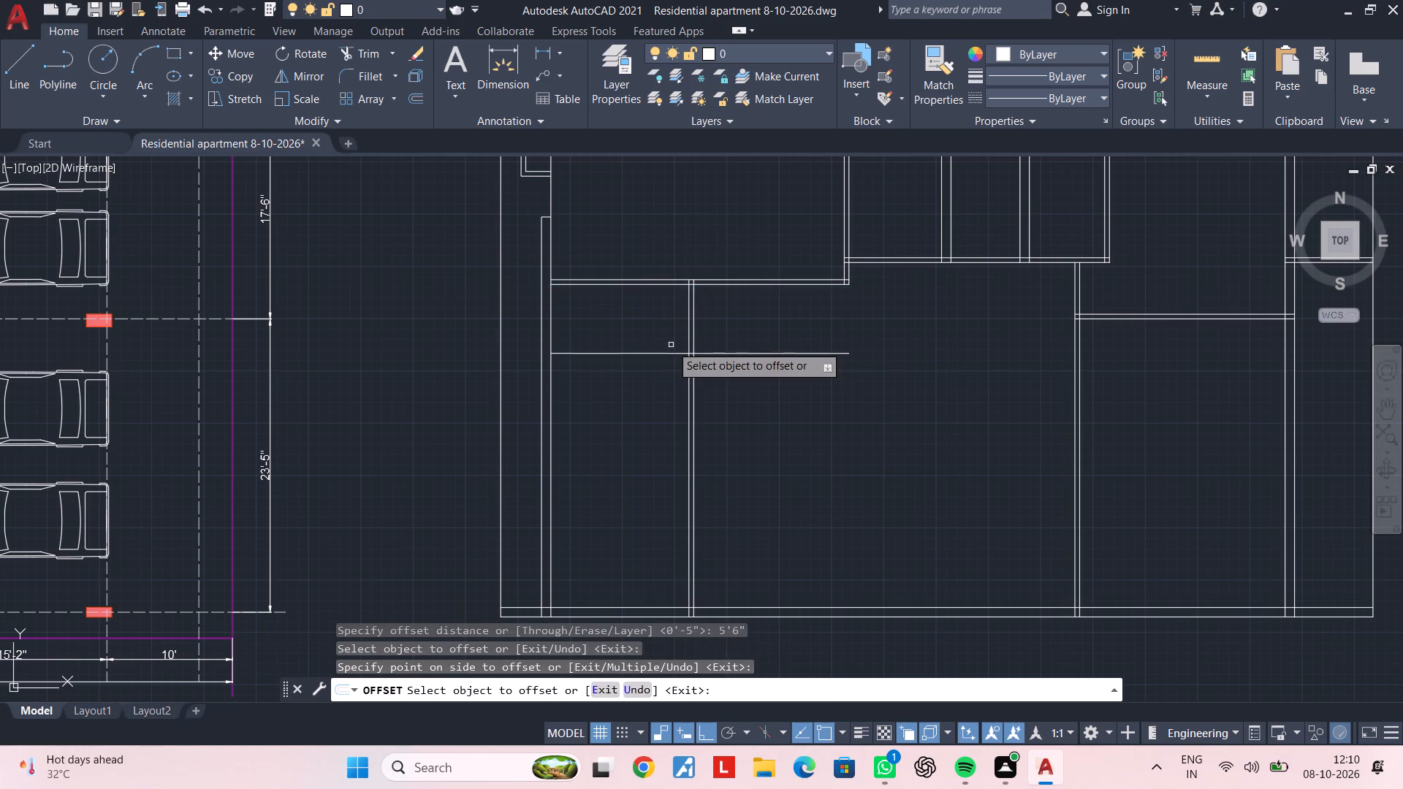
key("space")
key("space")
type("4.5\"")
key("Return")
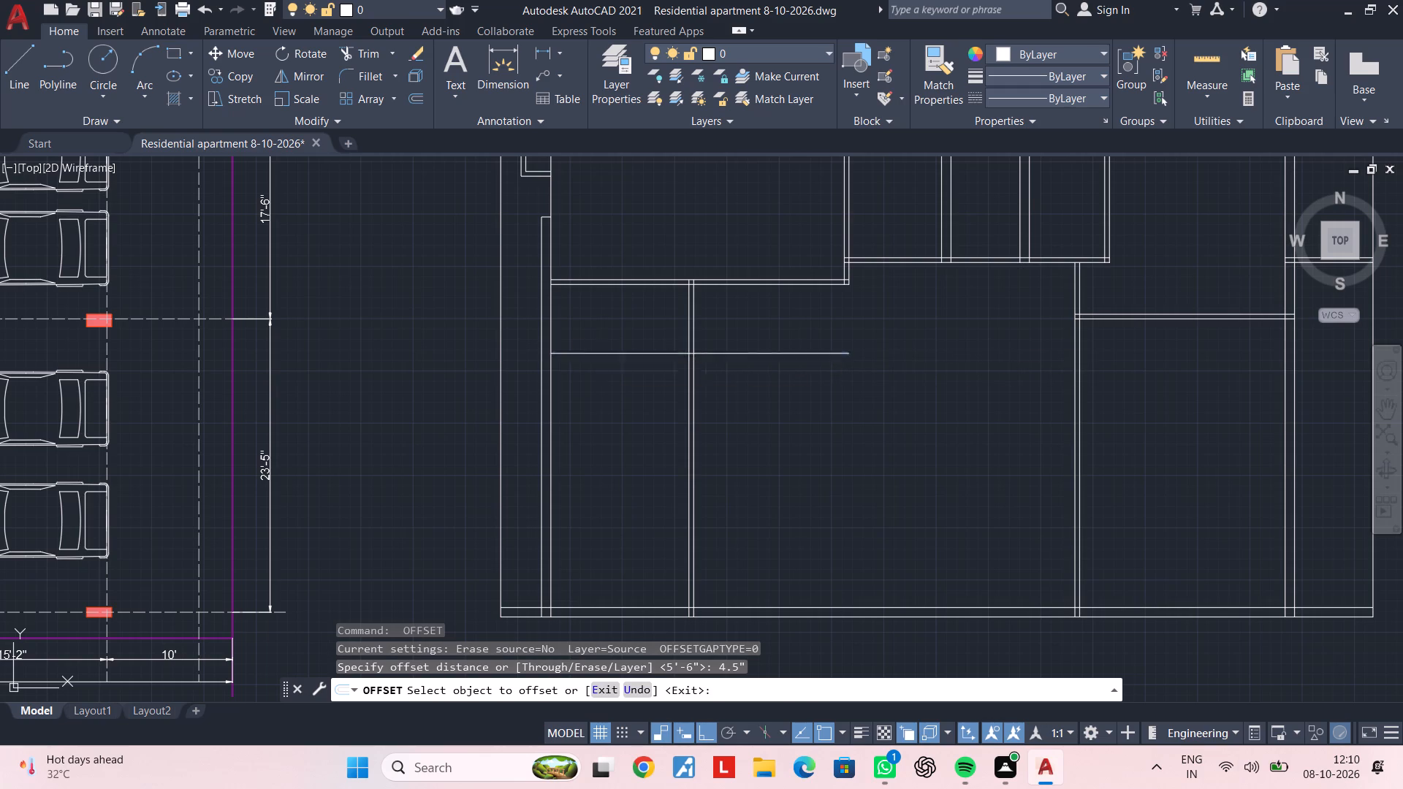
left_click(604, 352)
left_click(604, 392)
Offset the new partition's lower line 5'6" down, and offset that line 4.5" down to form a second horizontal partition.
key("space")
key("space")
type("5'")
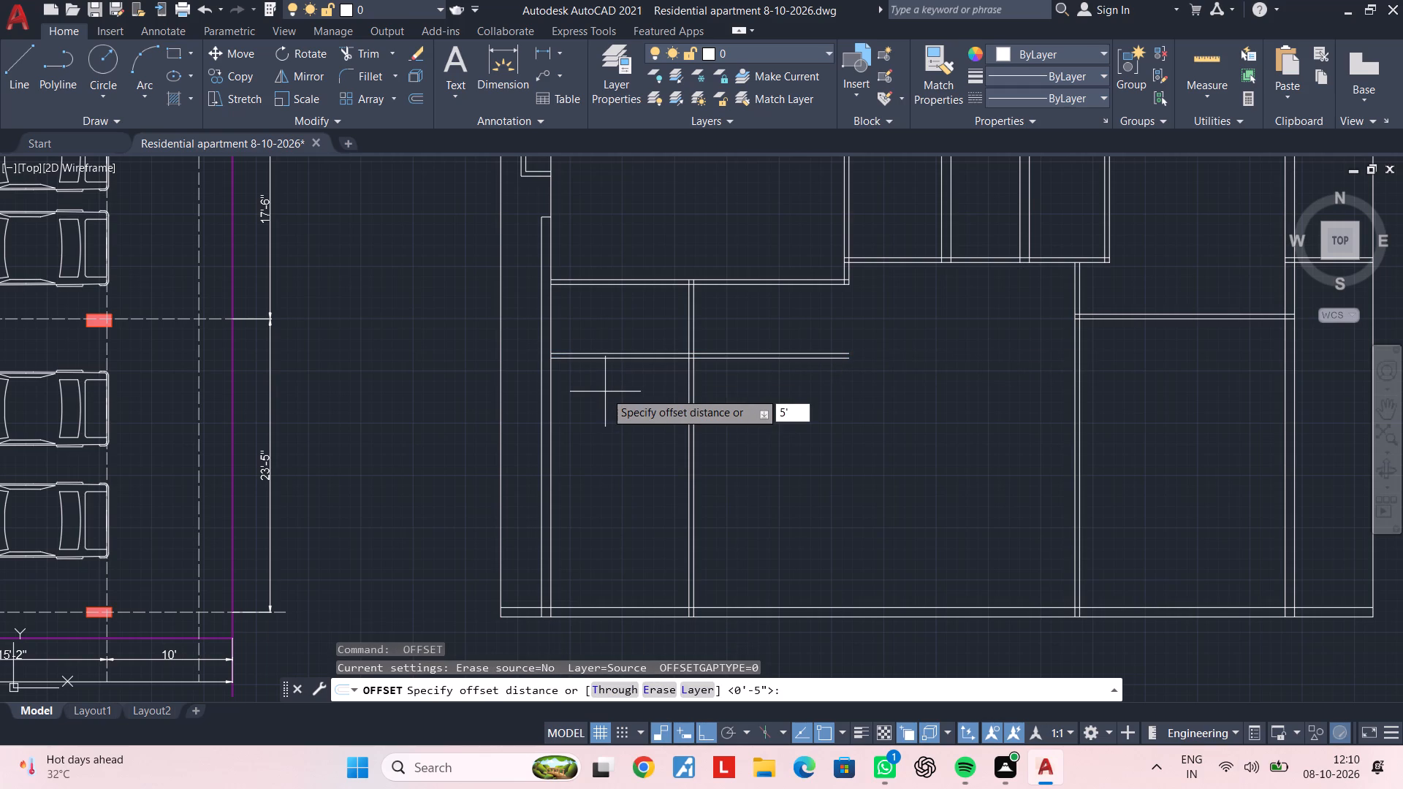
type("6\"")
key("Return")
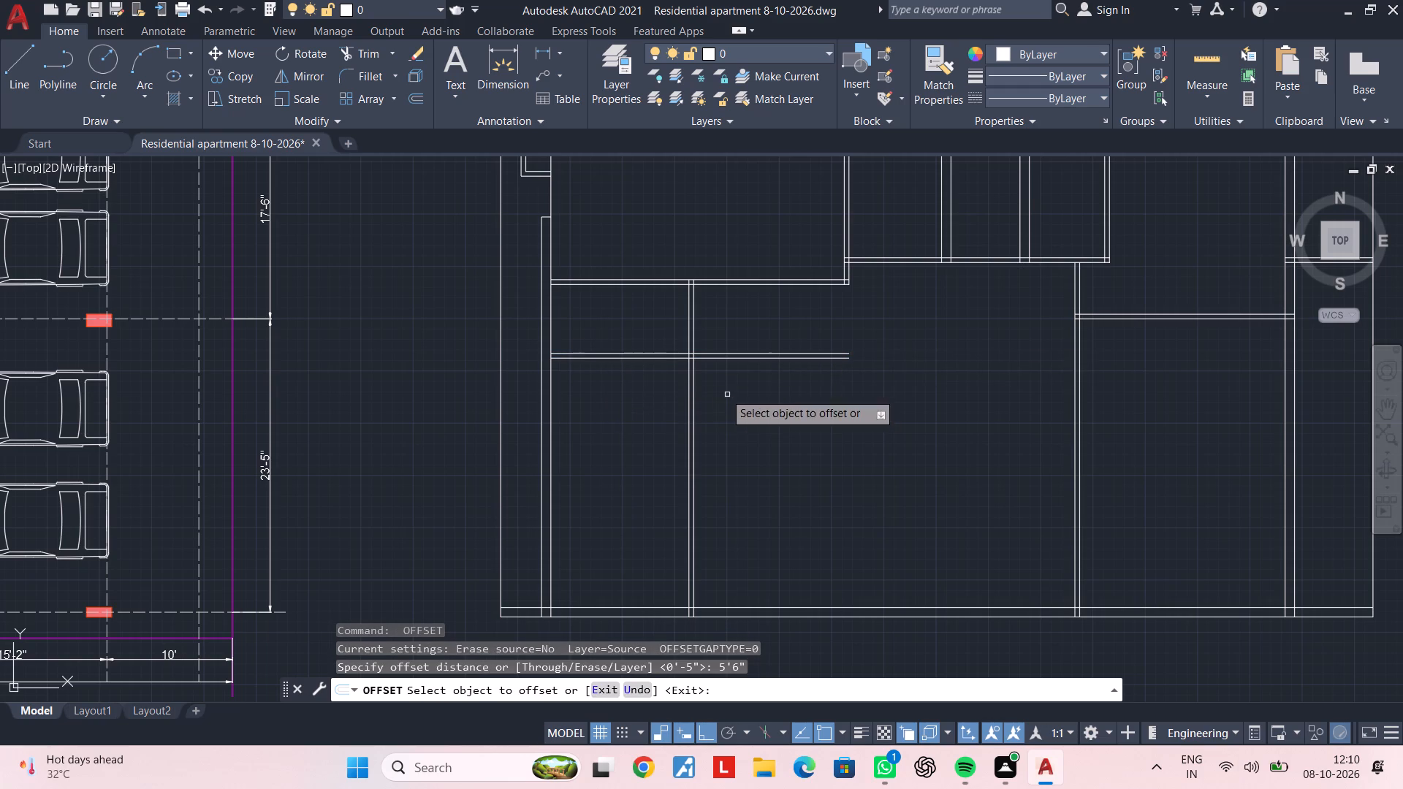
left_click(671, 359)
left_click(669, 388)
key("space")
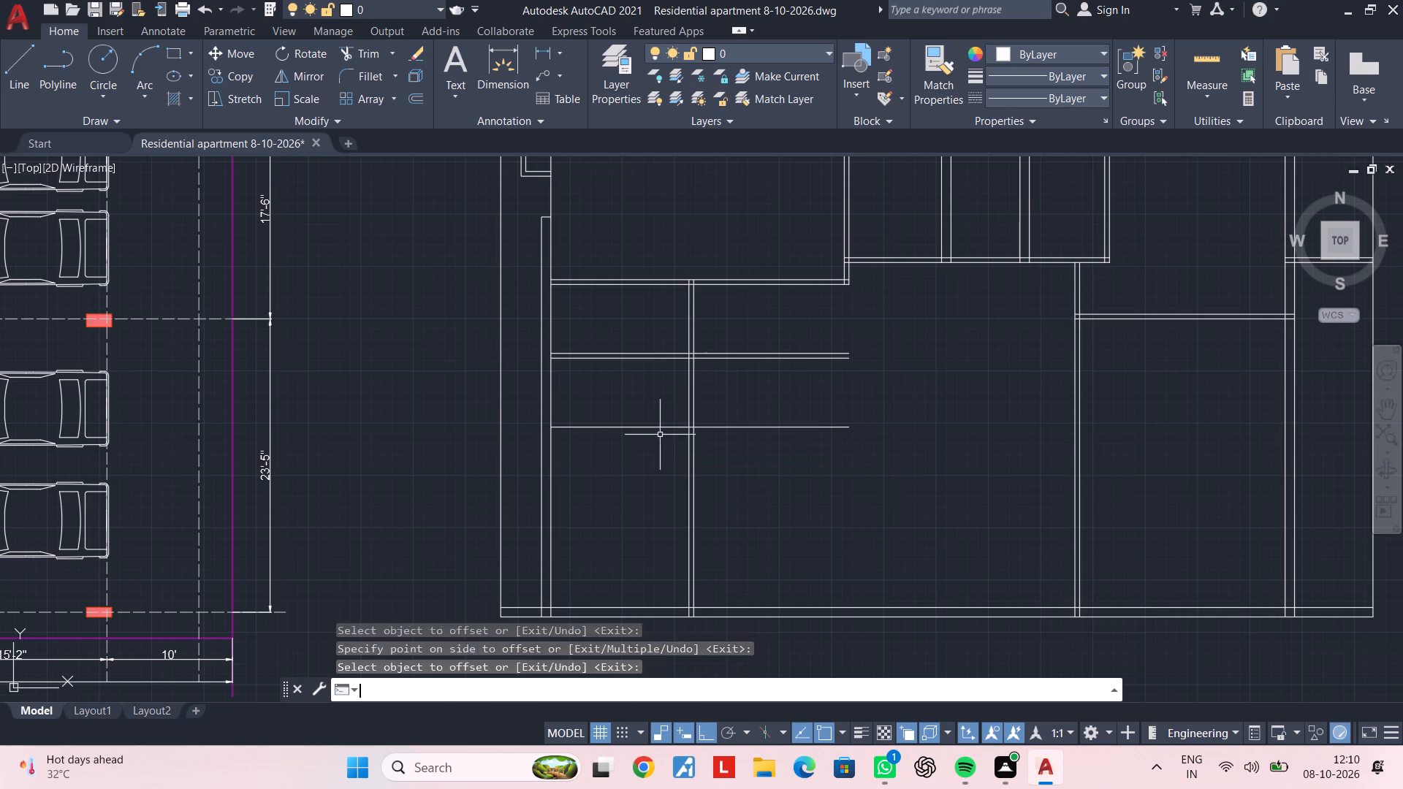
key("space")
type("4.5\"")
key("Return")
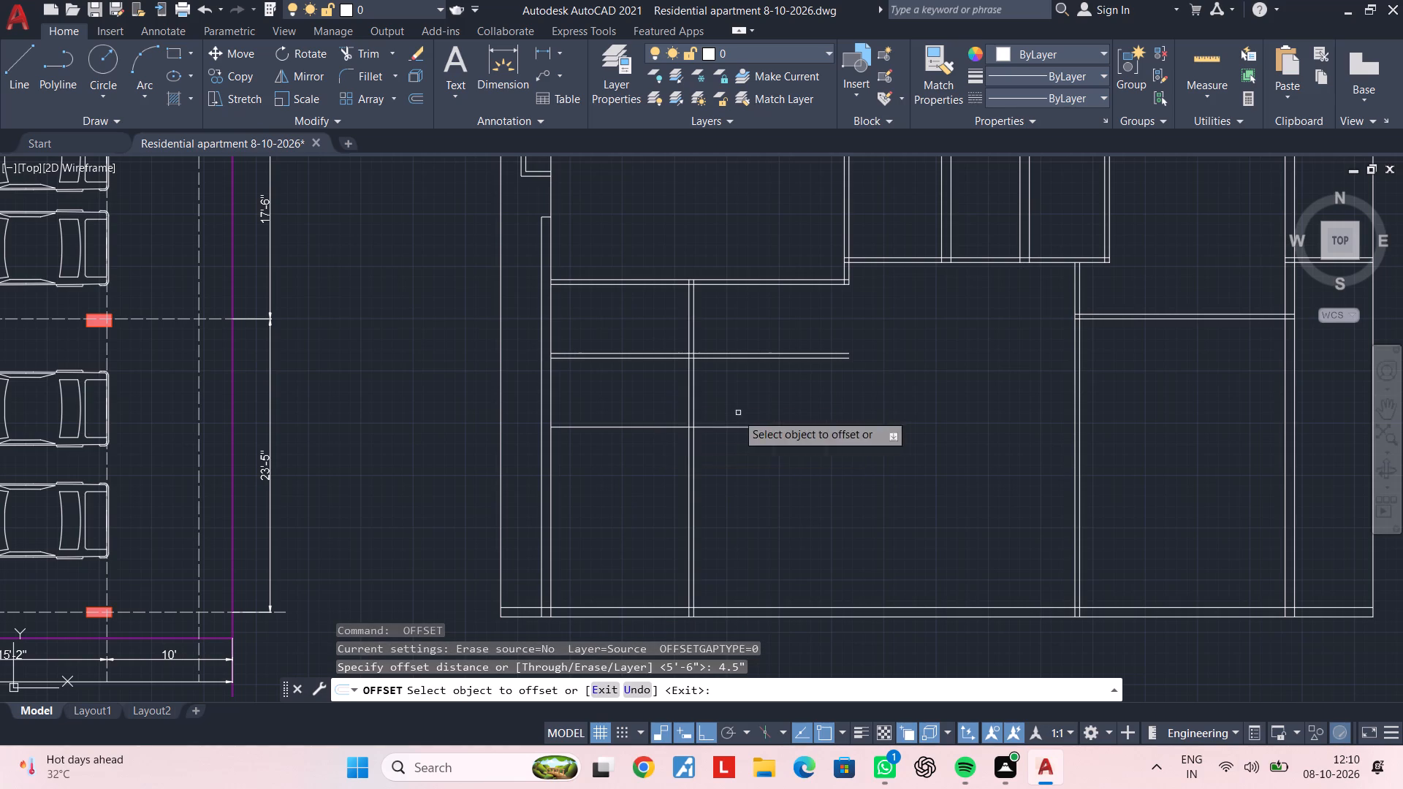
left_click(634, 428)
left_click(637, 468)
key("Escape")
key("Escape")
Trim the vertical partition below the second horizontal partition and both horizontal partitions east of the vertical one.
type("tr")
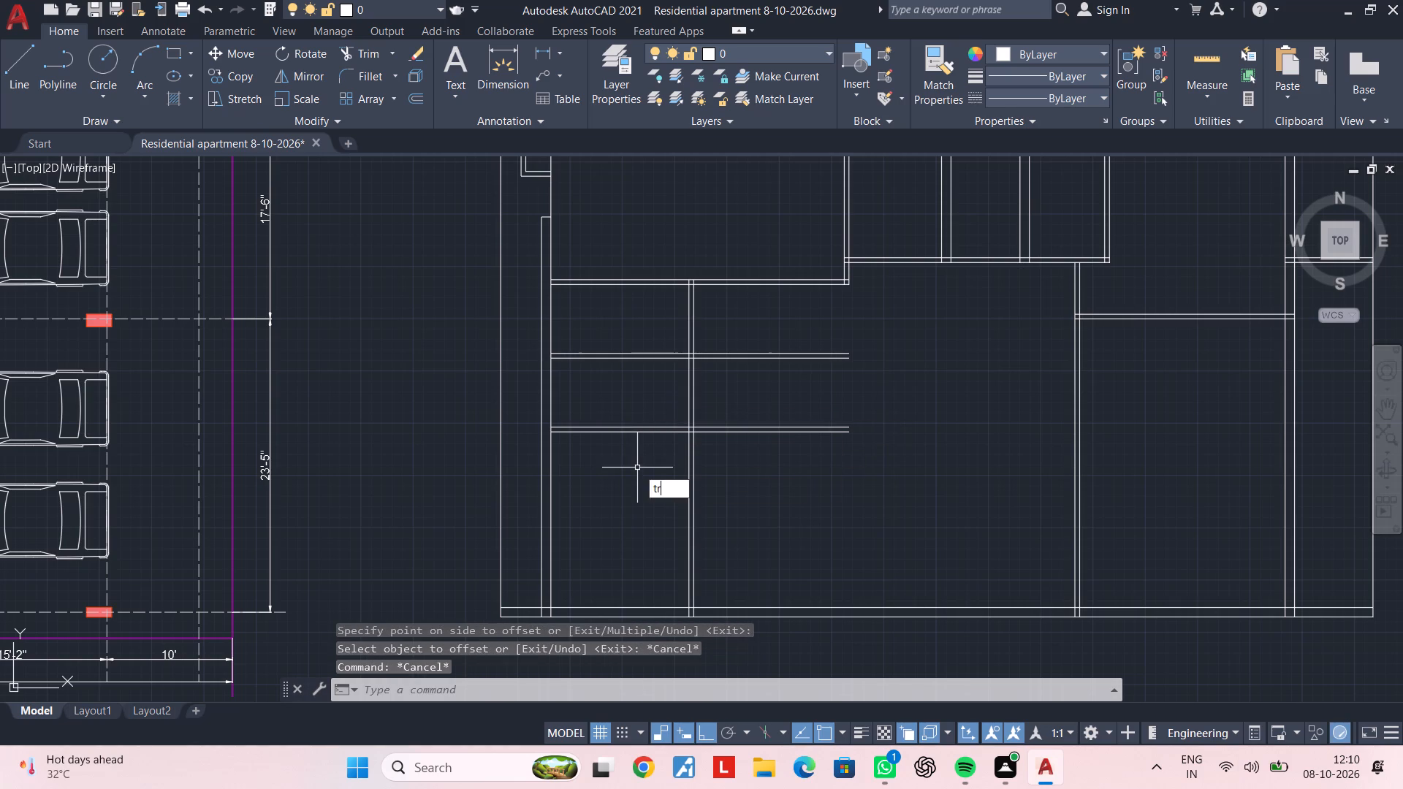
key("space")
left_click(733, 481)
left_click(652, 496)
left_click(794, 479)
left_click(807, 340)
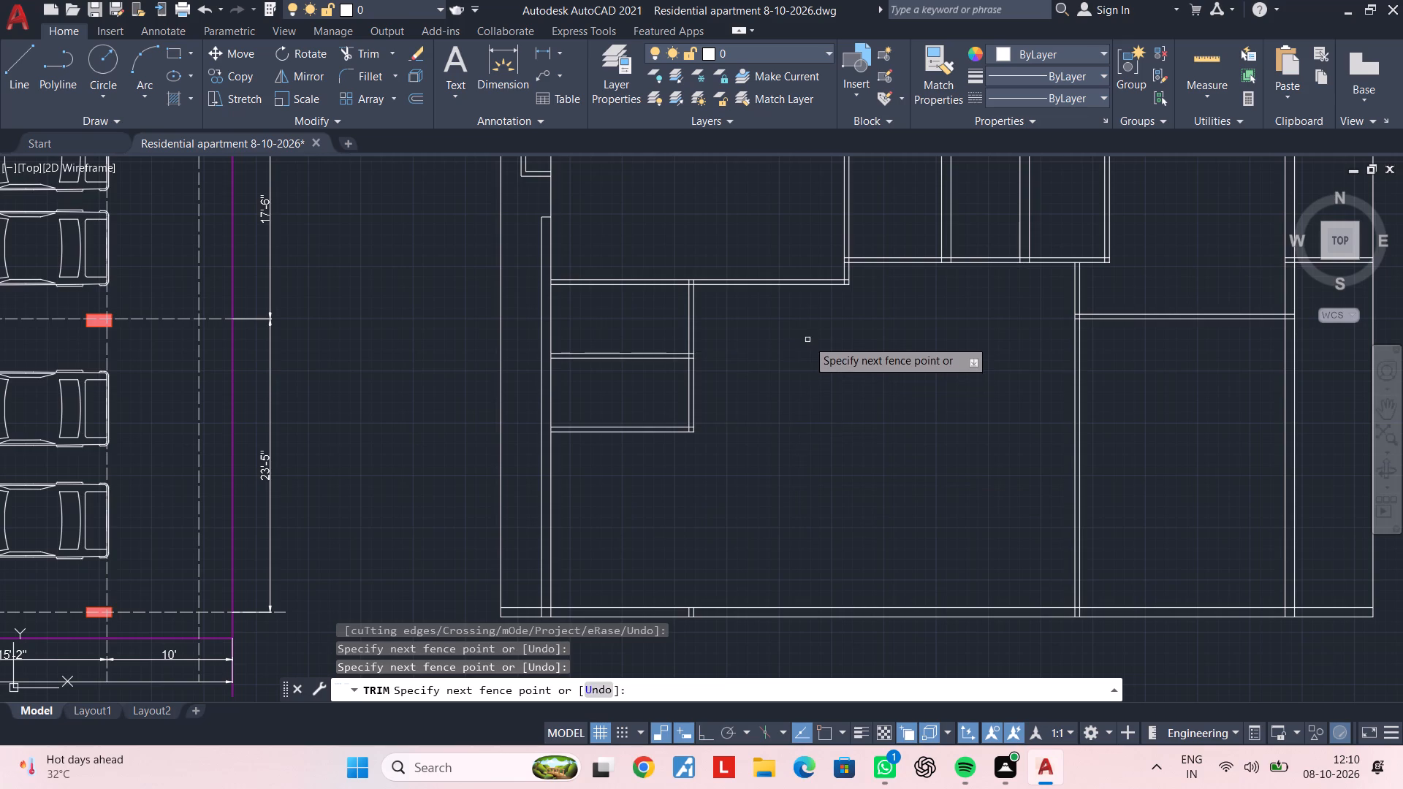
key("Escape")
Delete the leftover vertical partition stubs inside the south outer wall.
middle_click_drag(828, 420, 828, 348)
key("Escape")
left_click_drag(658, 480, 664, 507)
left_click(716, 570)
key("Delete")
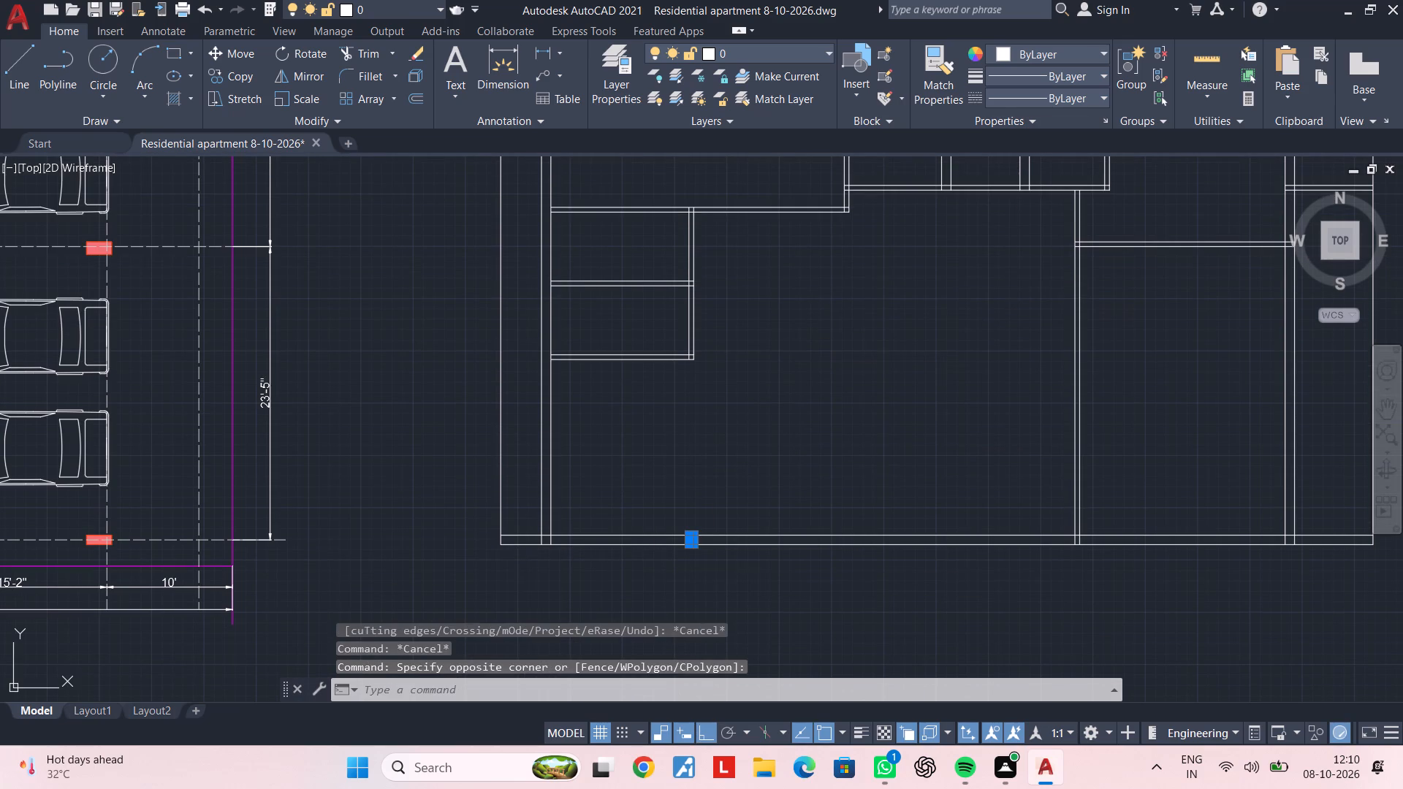
key("Escape")
key("Escape")
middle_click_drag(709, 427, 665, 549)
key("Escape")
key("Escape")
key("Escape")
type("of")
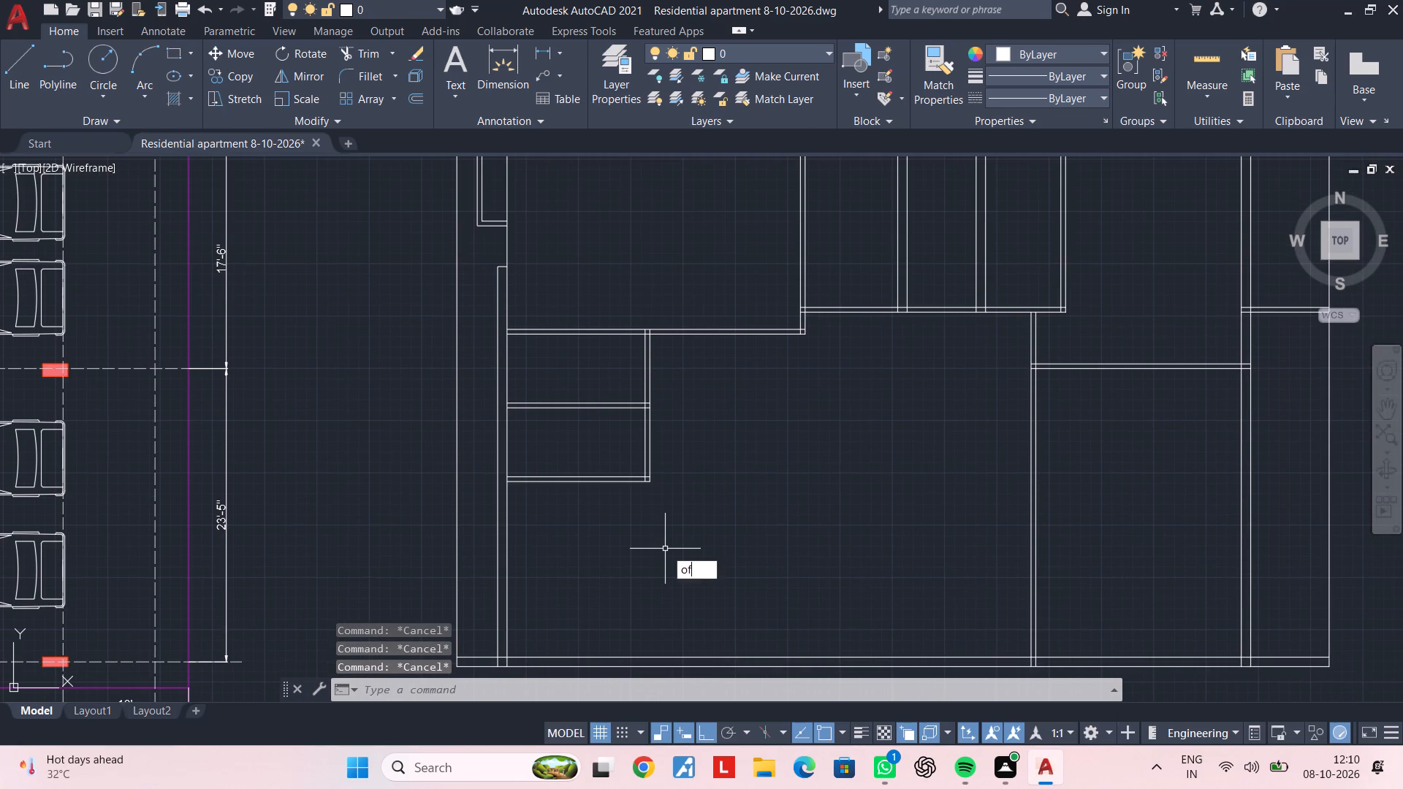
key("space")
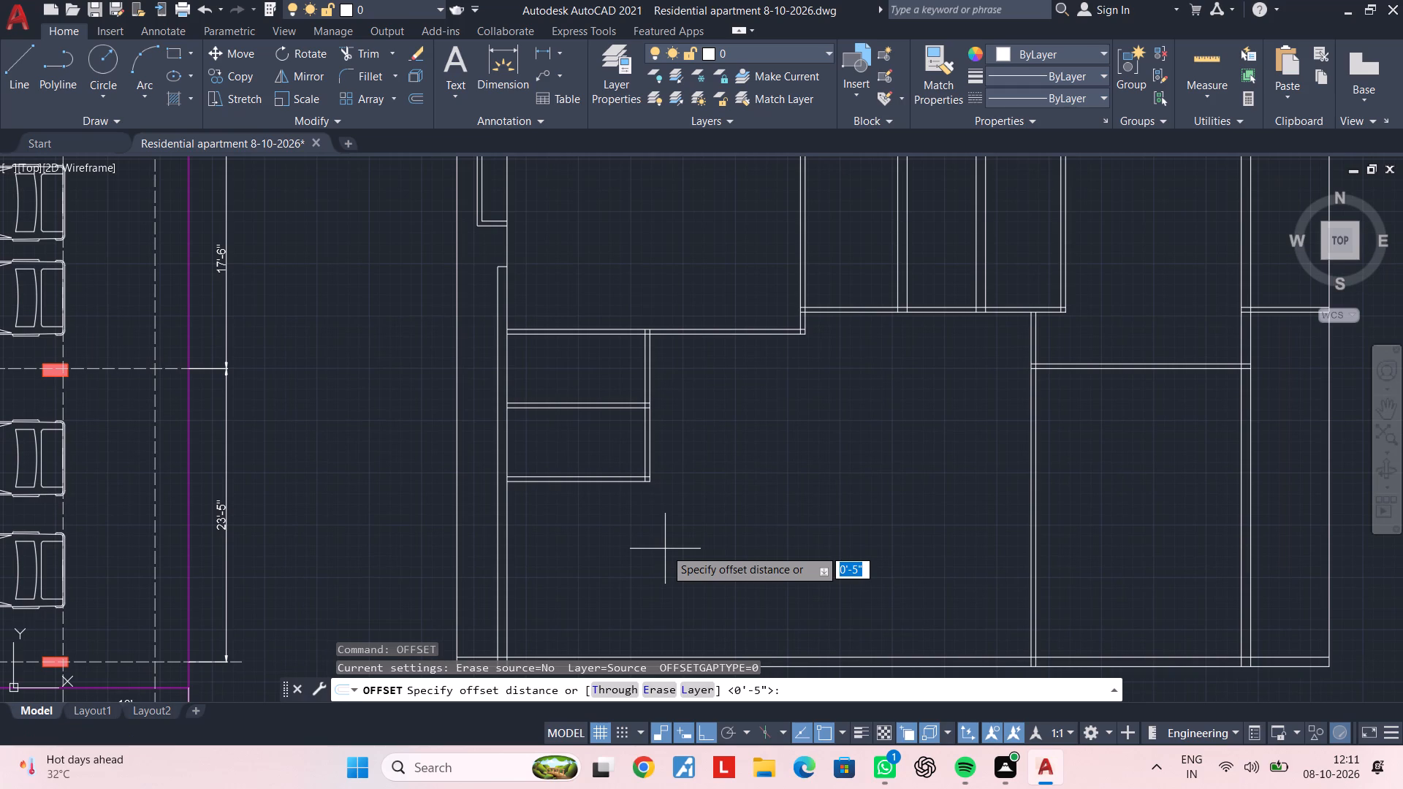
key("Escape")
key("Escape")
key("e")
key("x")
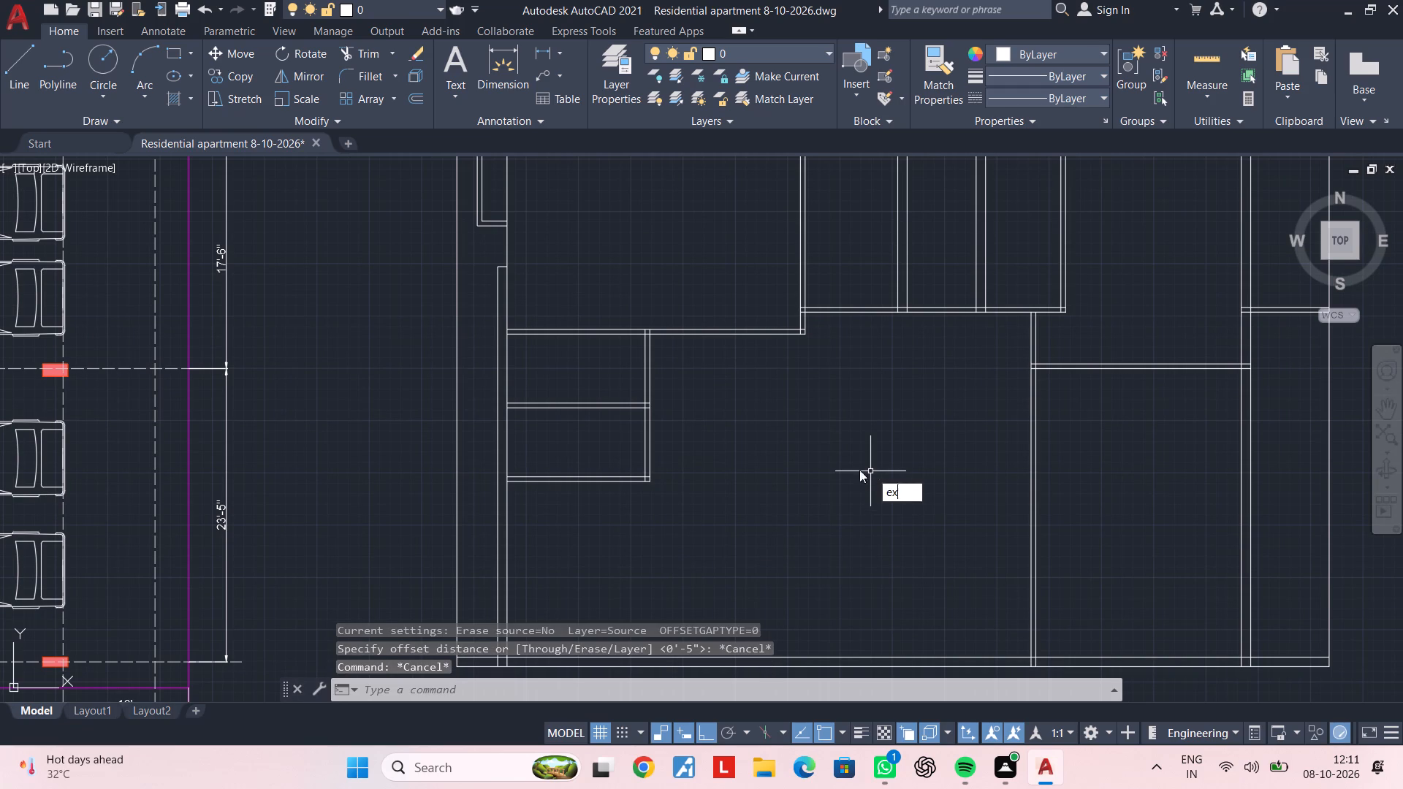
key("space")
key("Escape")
Extend both lines of the upper-left room's east wall down to the south outer wall.
scroll(871, 501, "down", 1)
middle_click_drag(870, 489, 837, 388)
key("Escape")
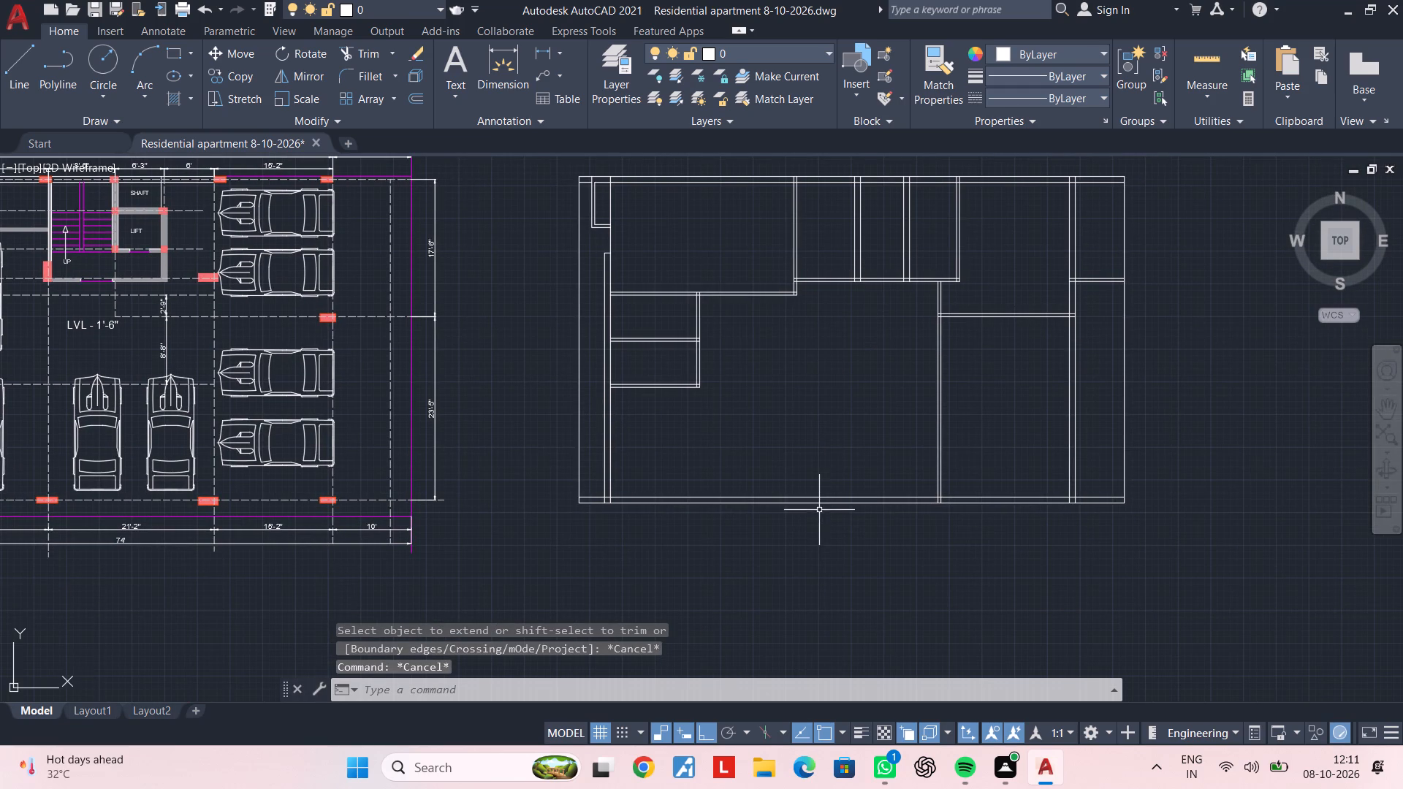
left_click(819, 504)
type("ex")
key("space")
middle_click_drag(810, 432, 813, 491)
left_click_drag(785, 309, 793, 310)
left_click(817, 312)
key("Escape")
key("Escape")
key("Escape")
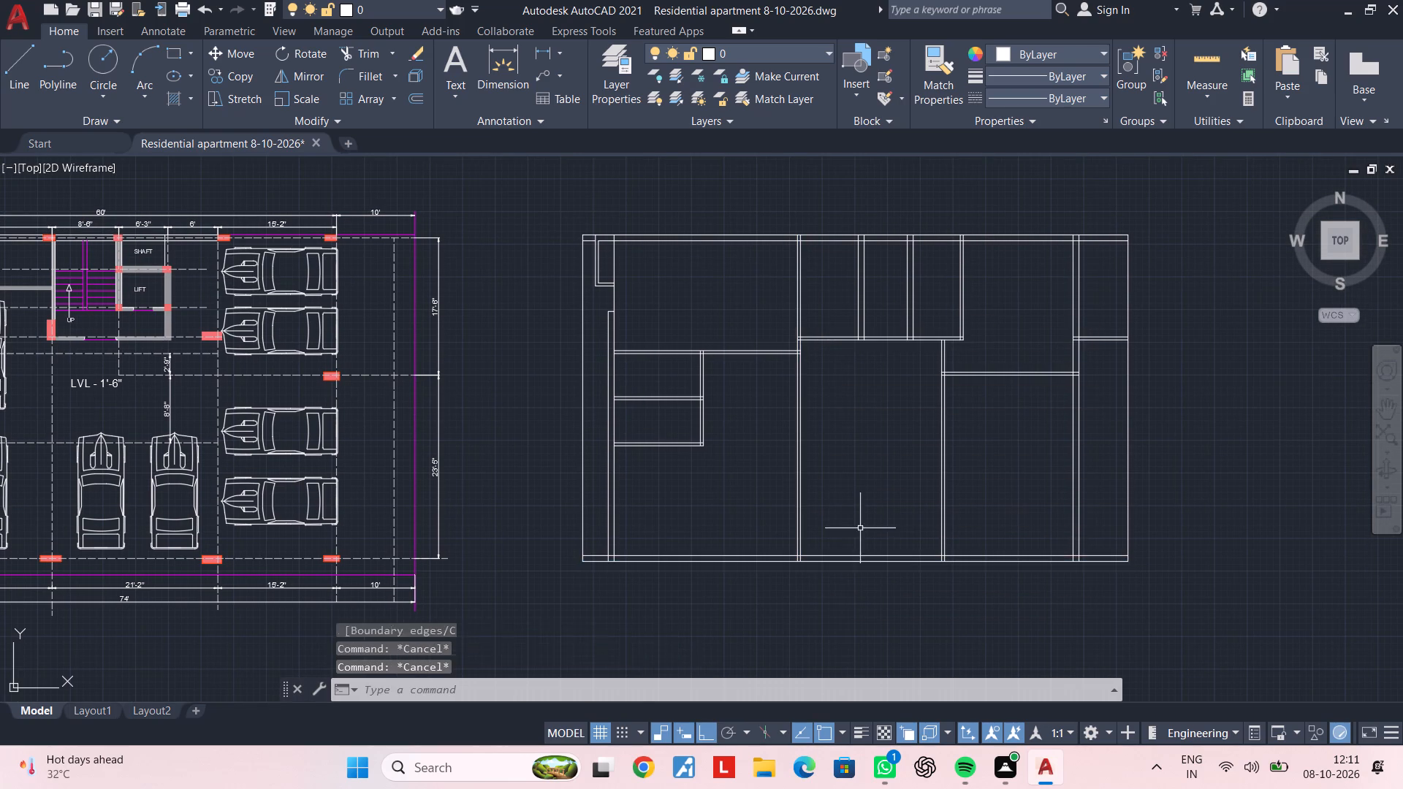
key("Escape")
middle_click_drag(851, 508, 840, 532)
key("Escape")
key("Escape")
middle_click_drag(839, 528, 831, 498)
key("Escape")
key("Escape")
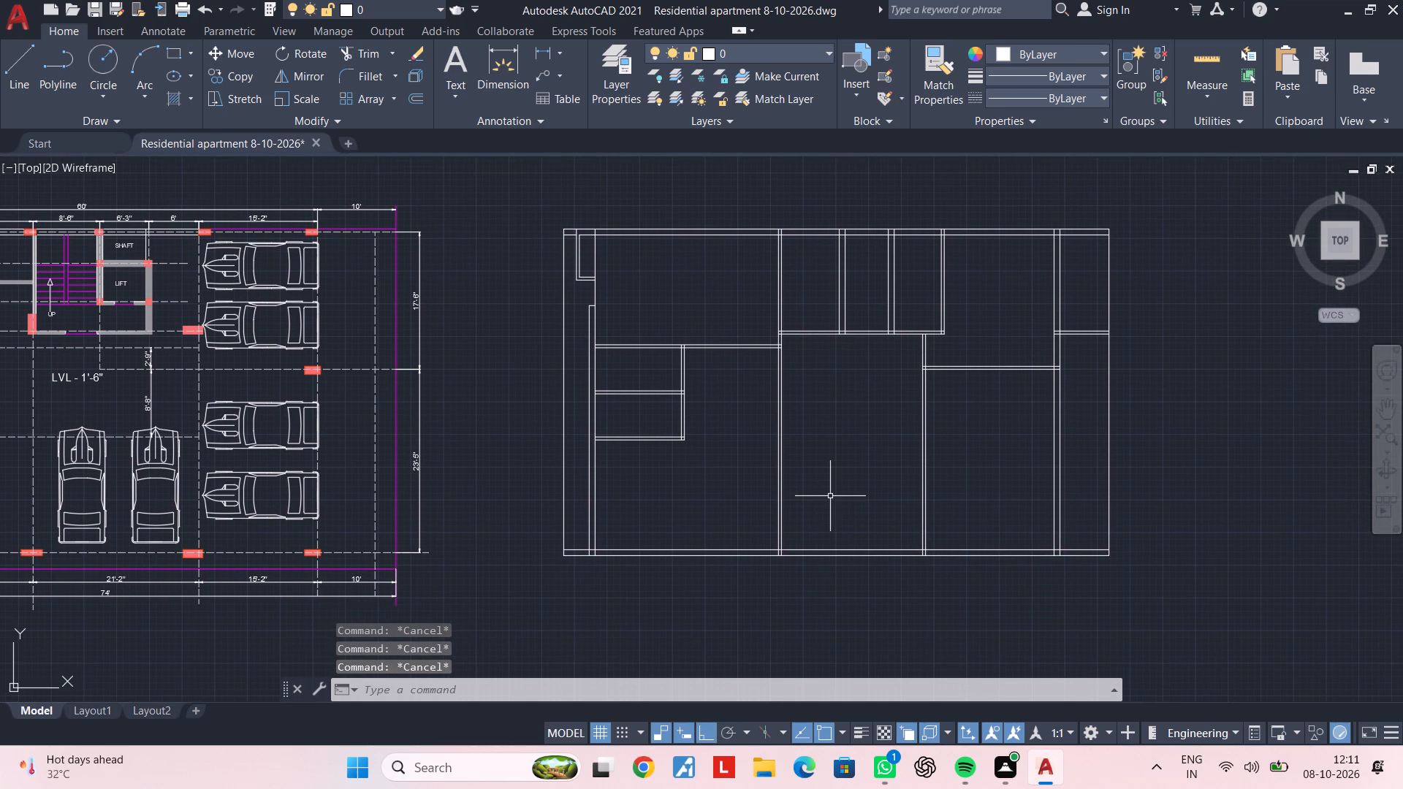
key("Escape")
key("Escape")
Extend the horizontal partition between the two small west rooms east to the newly extended vertical wall.
scroll(685, 397, "up", 2)
middle_click_drag(727, 388, 681, 476)
key("Escape")
key("Escape")
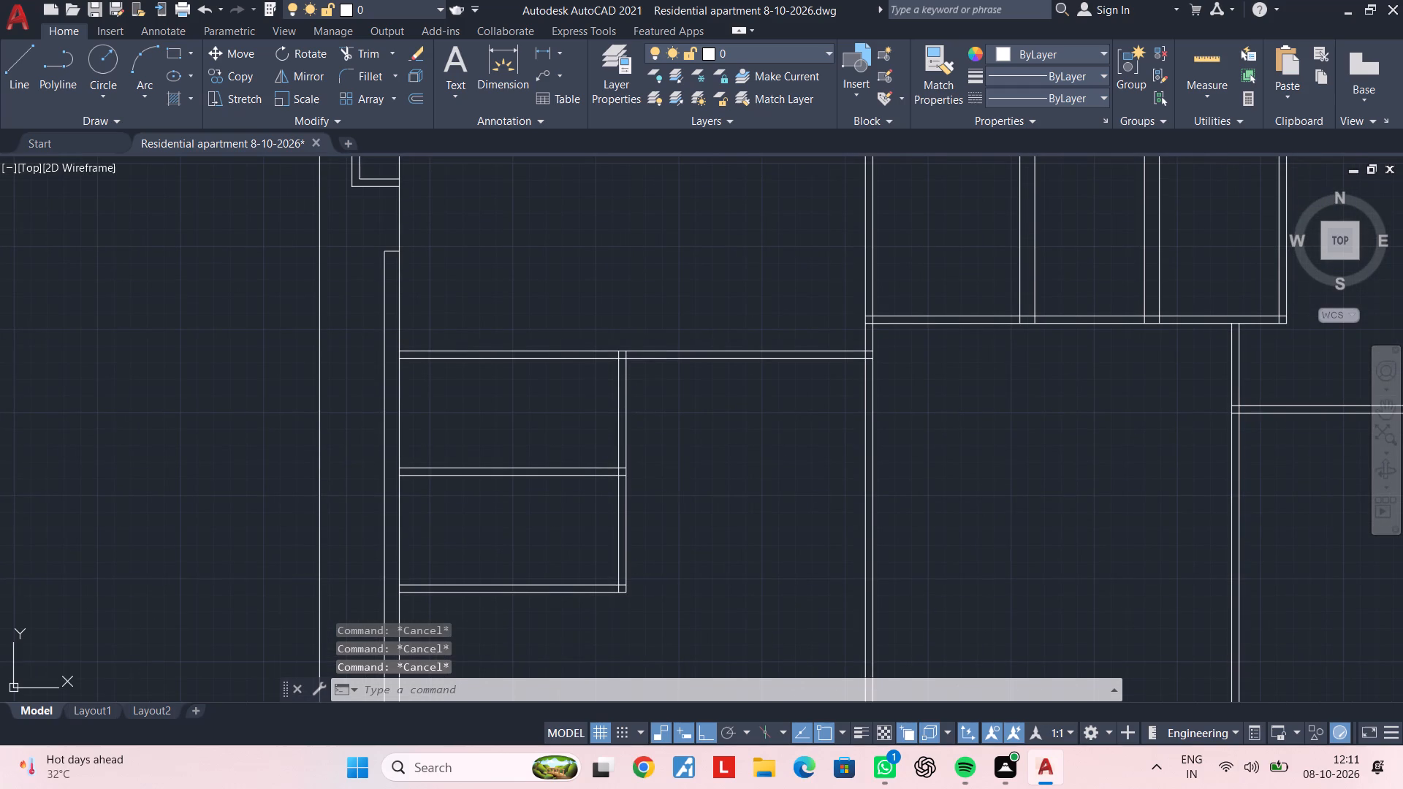
key("Escape")
key("Escape")
key("Escape")
key("Escape")
key("Escape")
key("e")
key("x")
key("space")
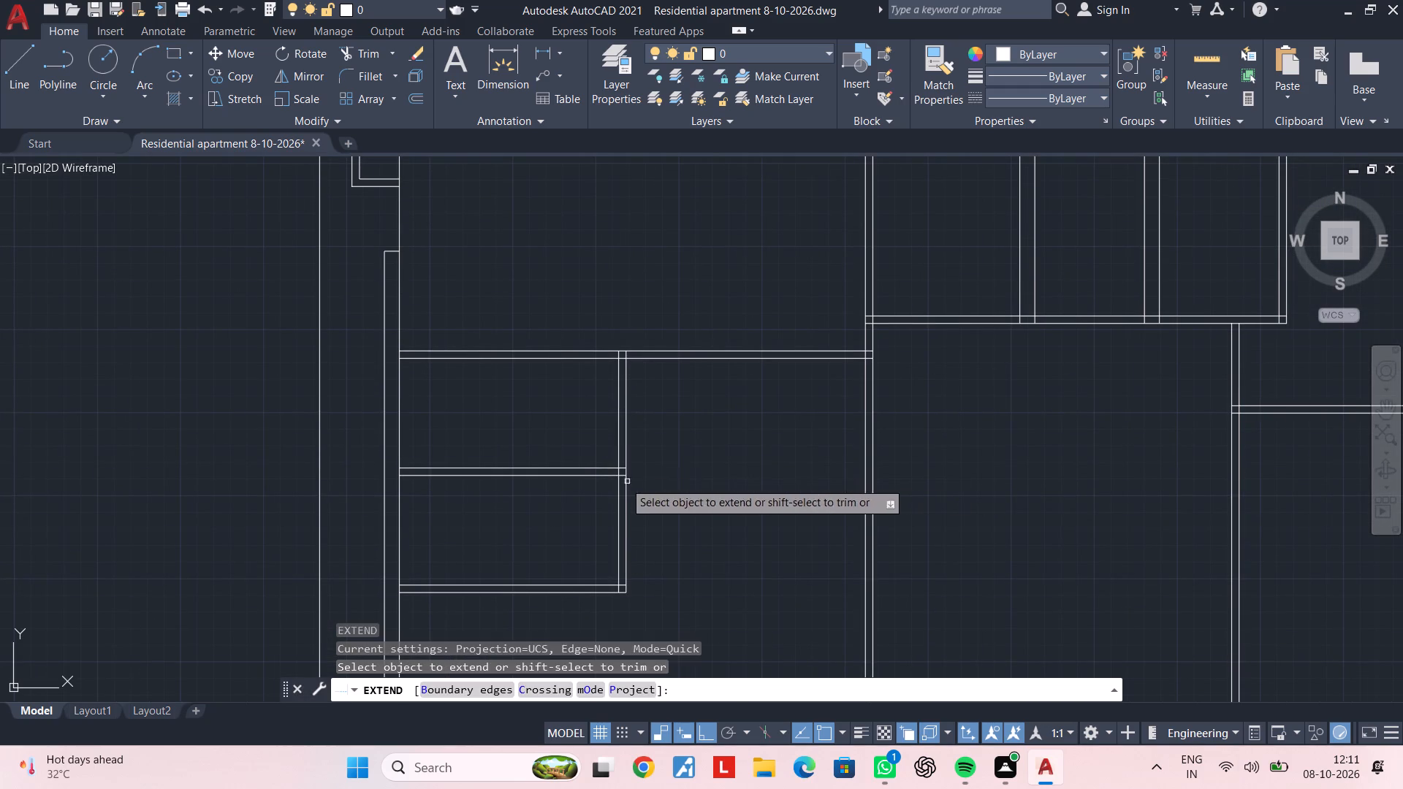
left_click(594, 451)
left_click(591, 502)
left_click(792, 420)
left_click(779, 495)
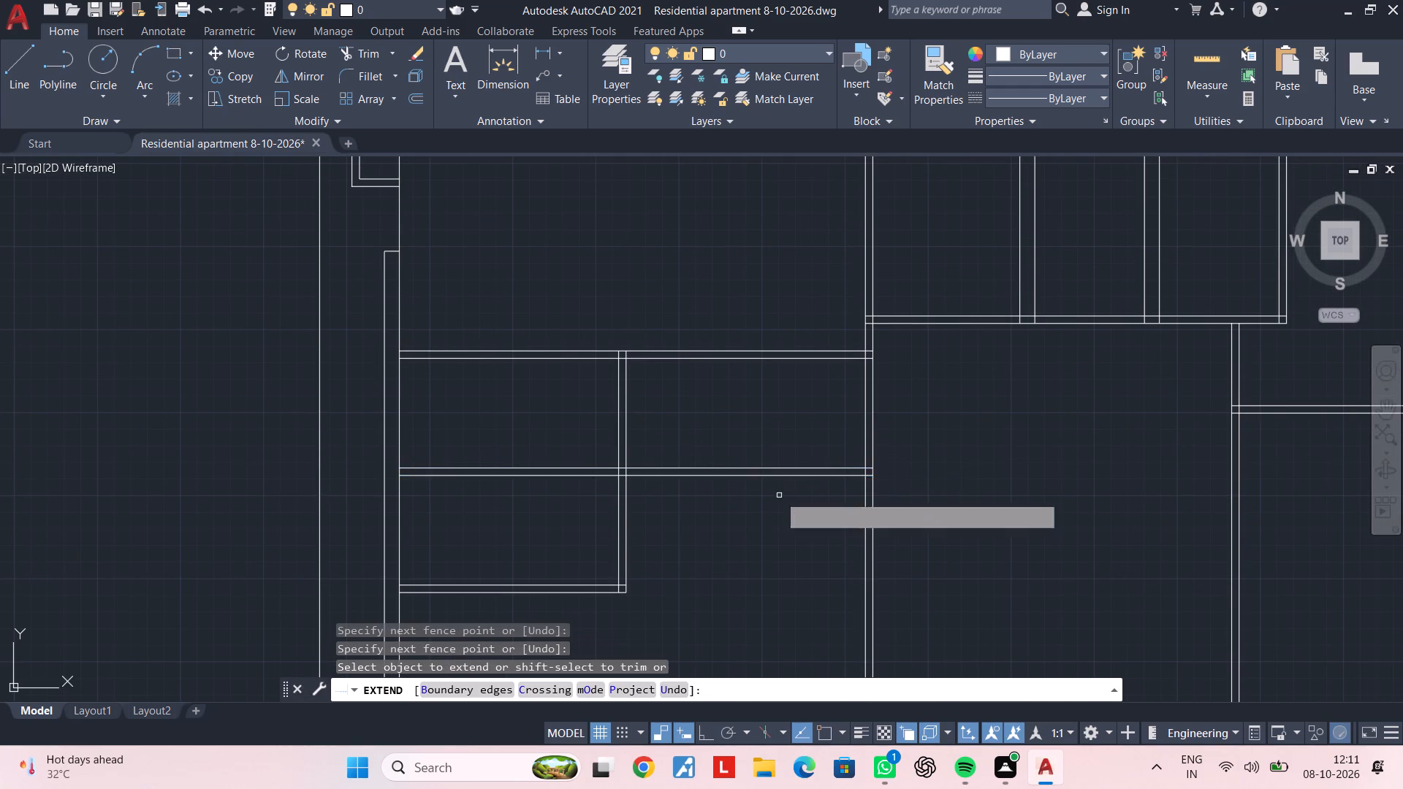
key("Escape")
key("Escape")
key("Escape")
key("Escape")
key("Escape")
key("Escape")
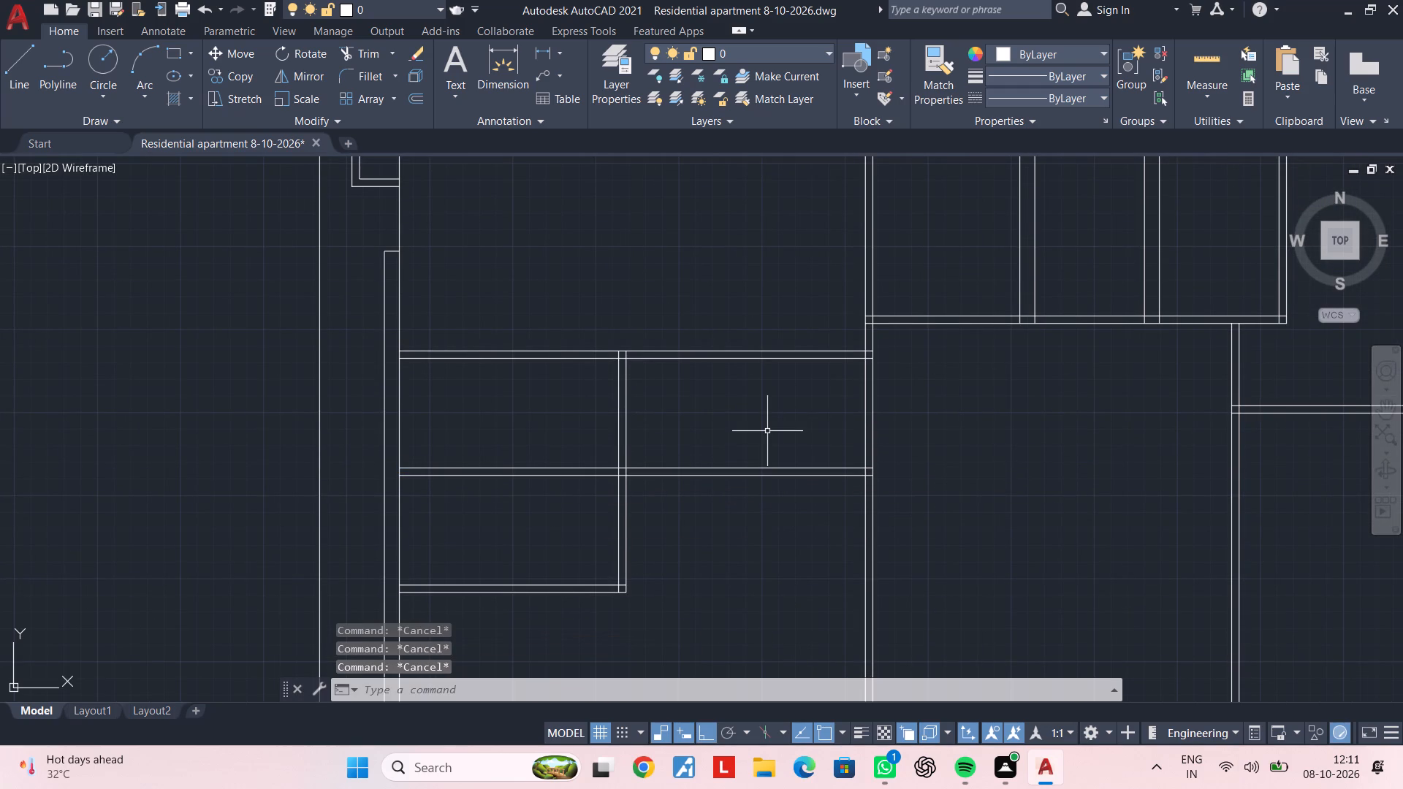
key("Escape")
key("Escape")
key("Escape")
key("Escape")
key("Escape")
Offset the east line of the vertical partition between the small west rooms 7'9" to the east.
middle_click_drag(796, 407, 767, 438)
key("Escape")
key("Escape")
key("Escape")
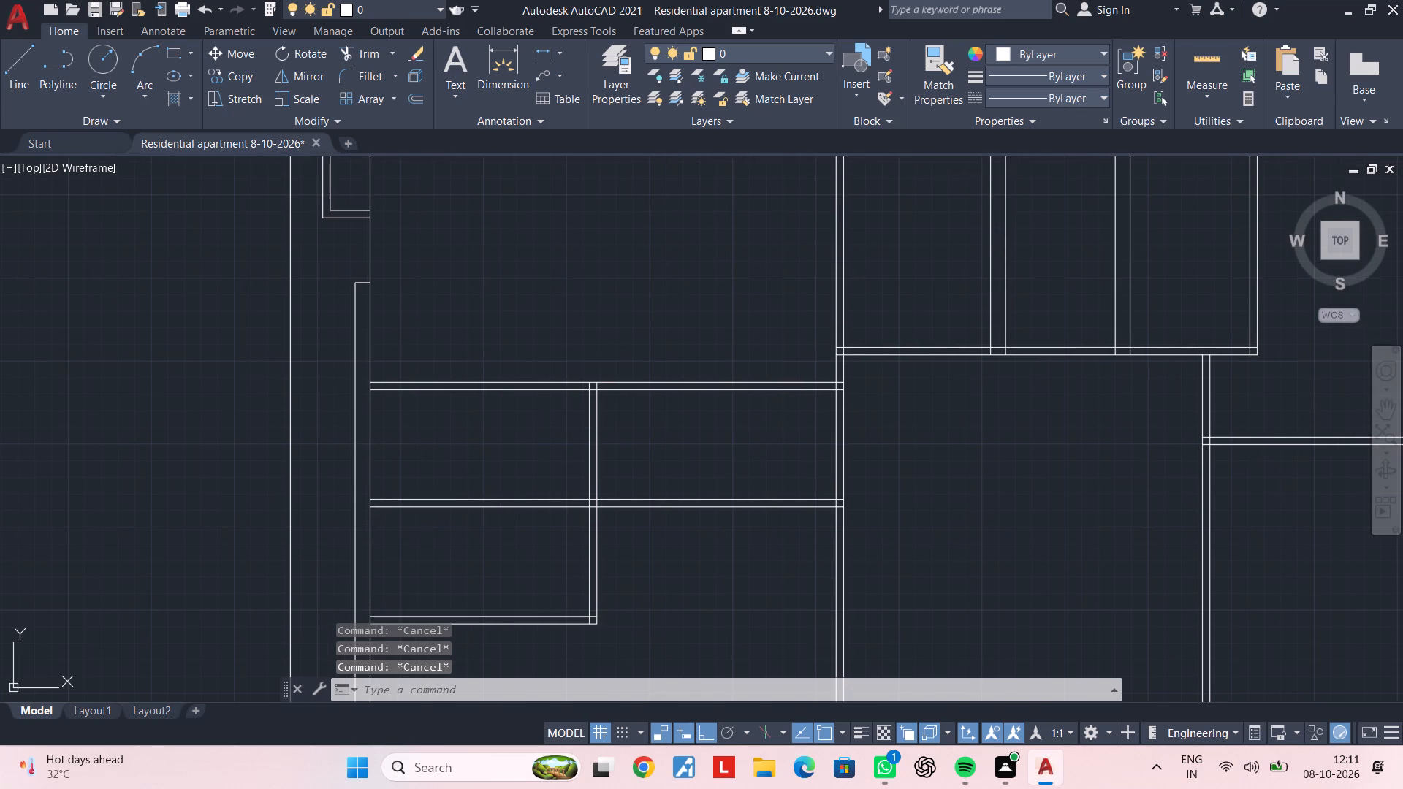
key("Escape")
type("of")
key("space")
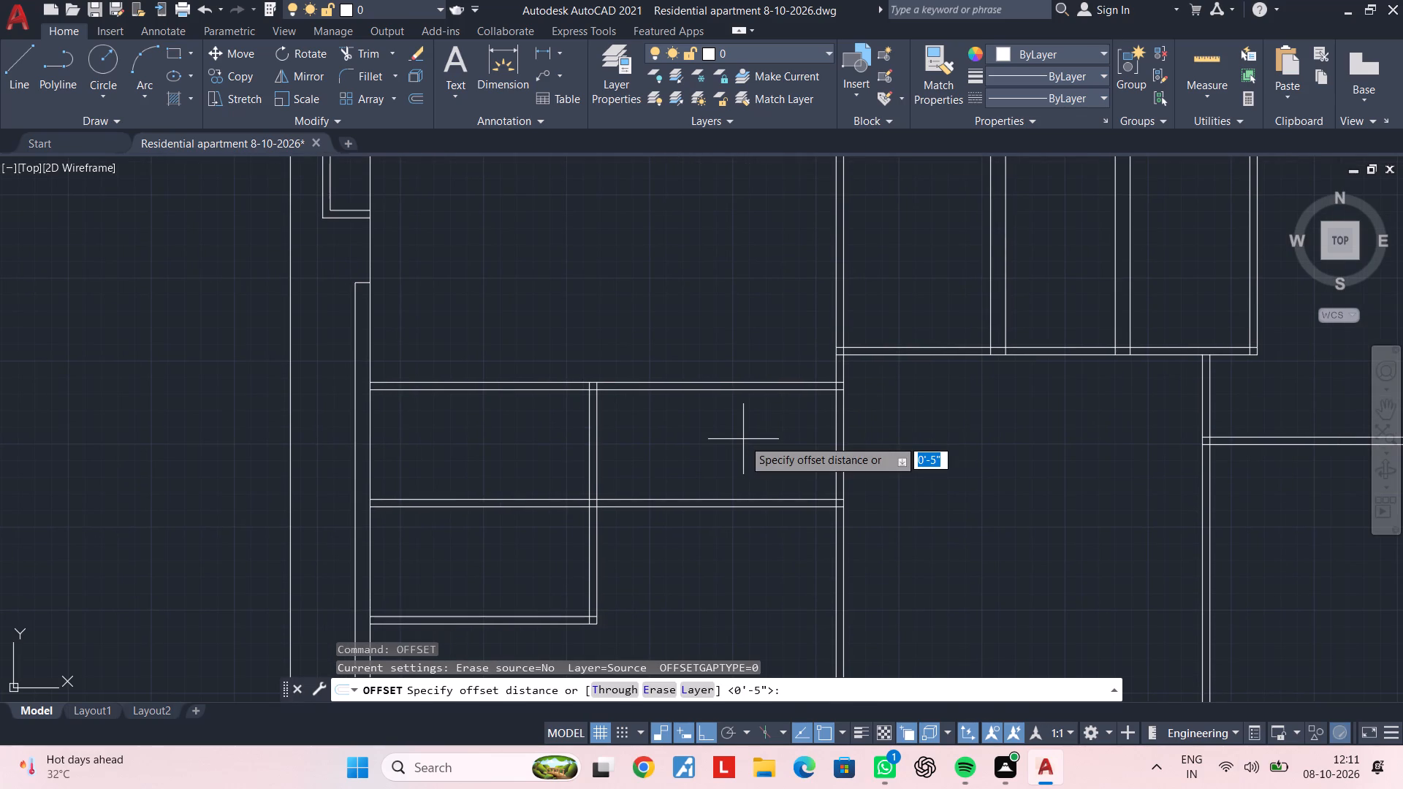
type("7'9\"")
key("Return")
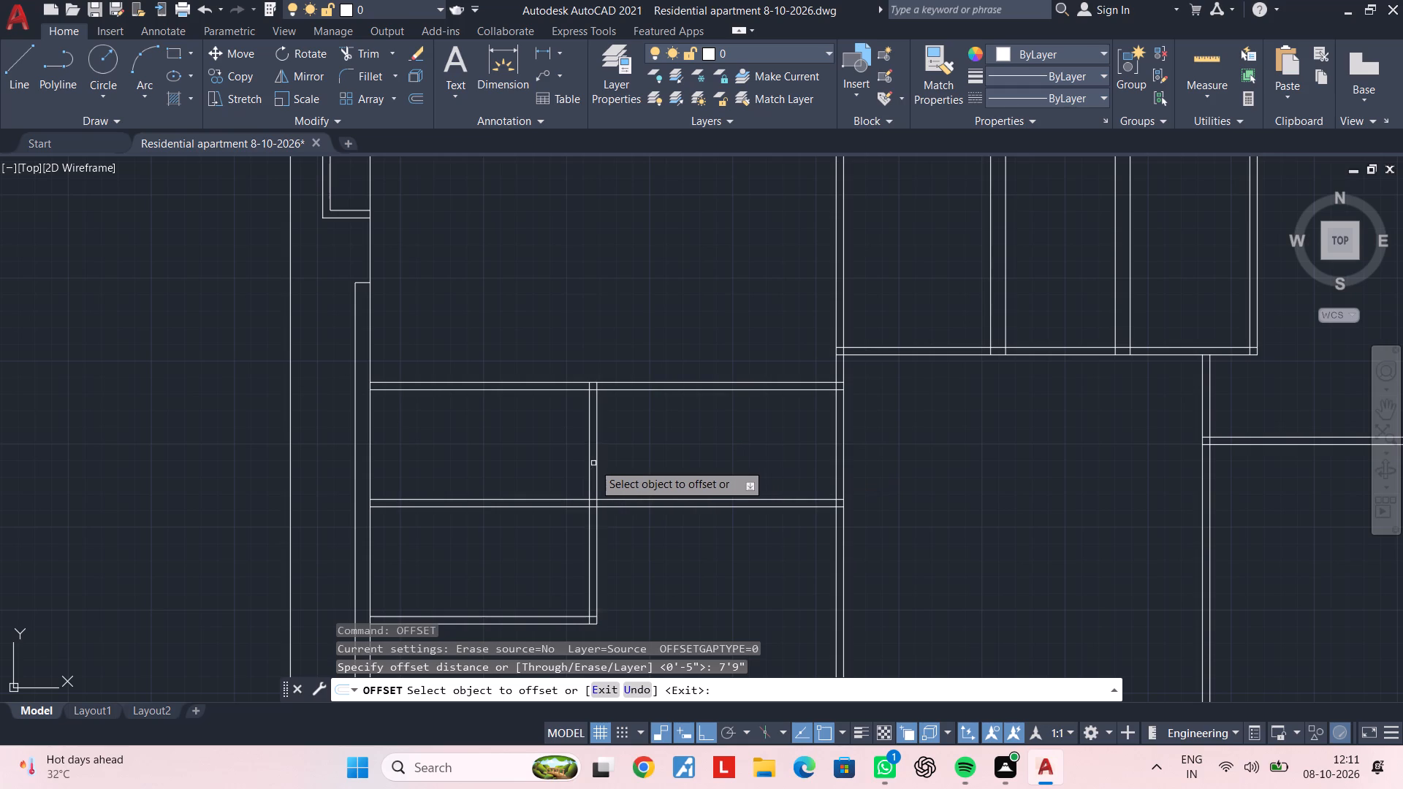
left_click(596, 463)
left_click(722, 464)
key("space")
Offset the new vertical line 4.5" to the east to give the partition its thickness.
key("space")
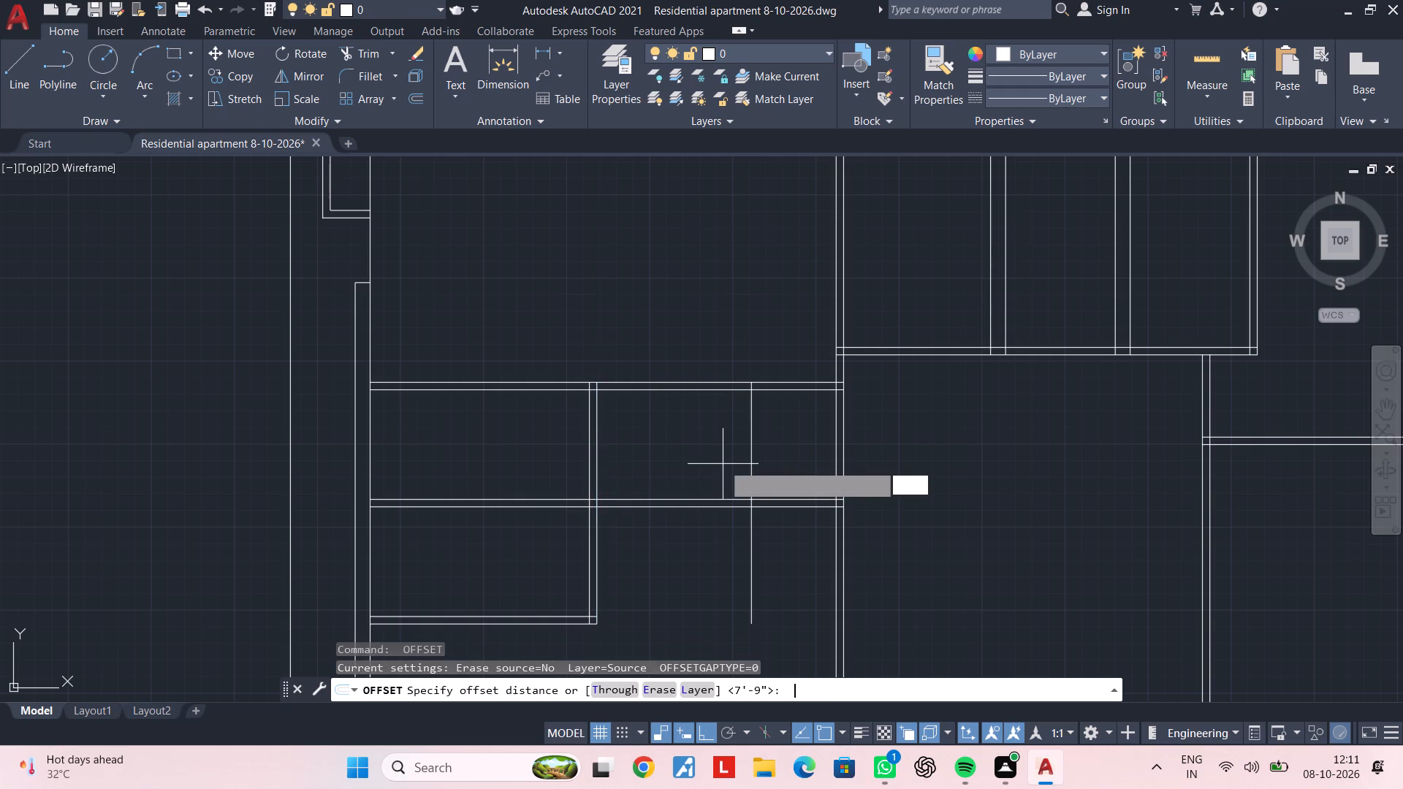
type("4.5\"")
key("Return")
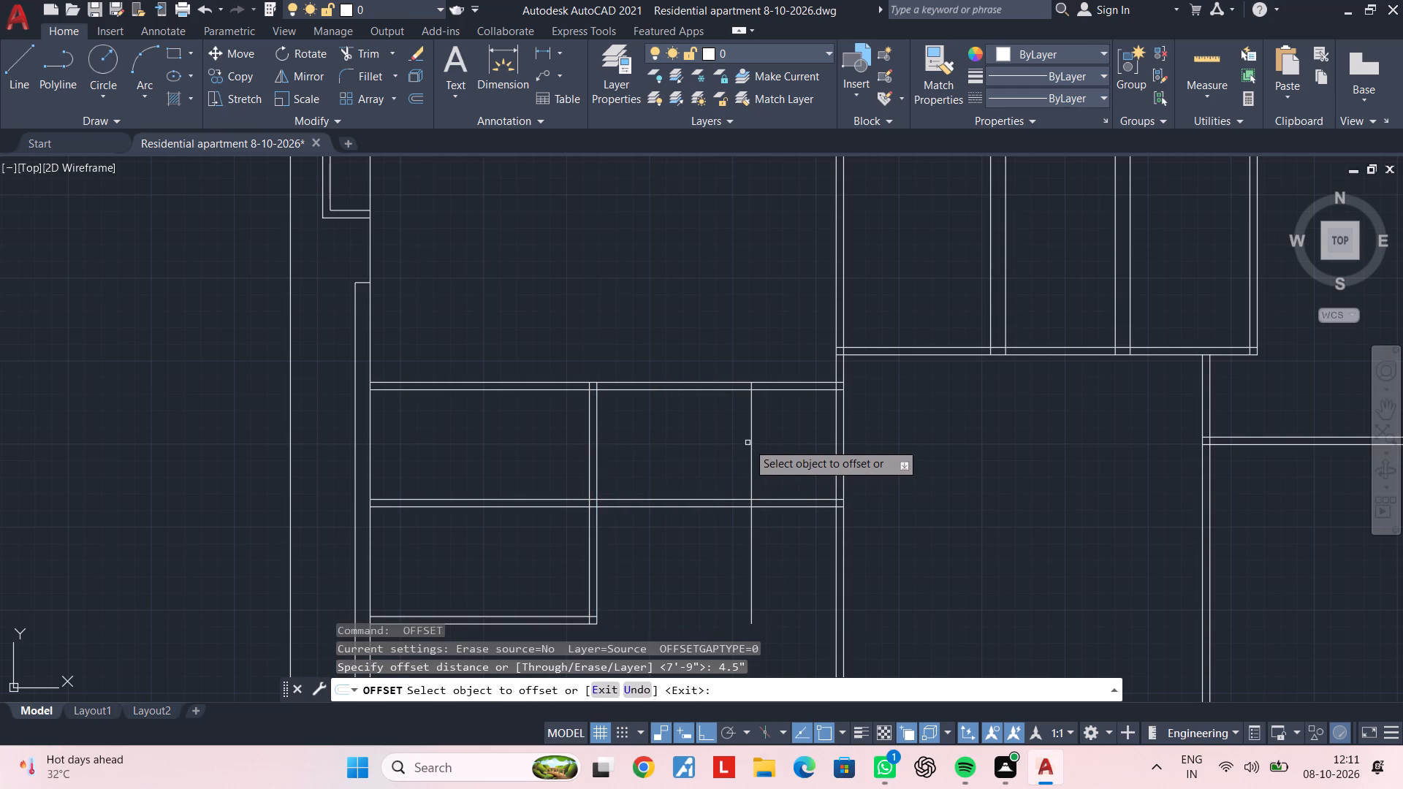
left_click(751, 442)
left_click(839, 438)
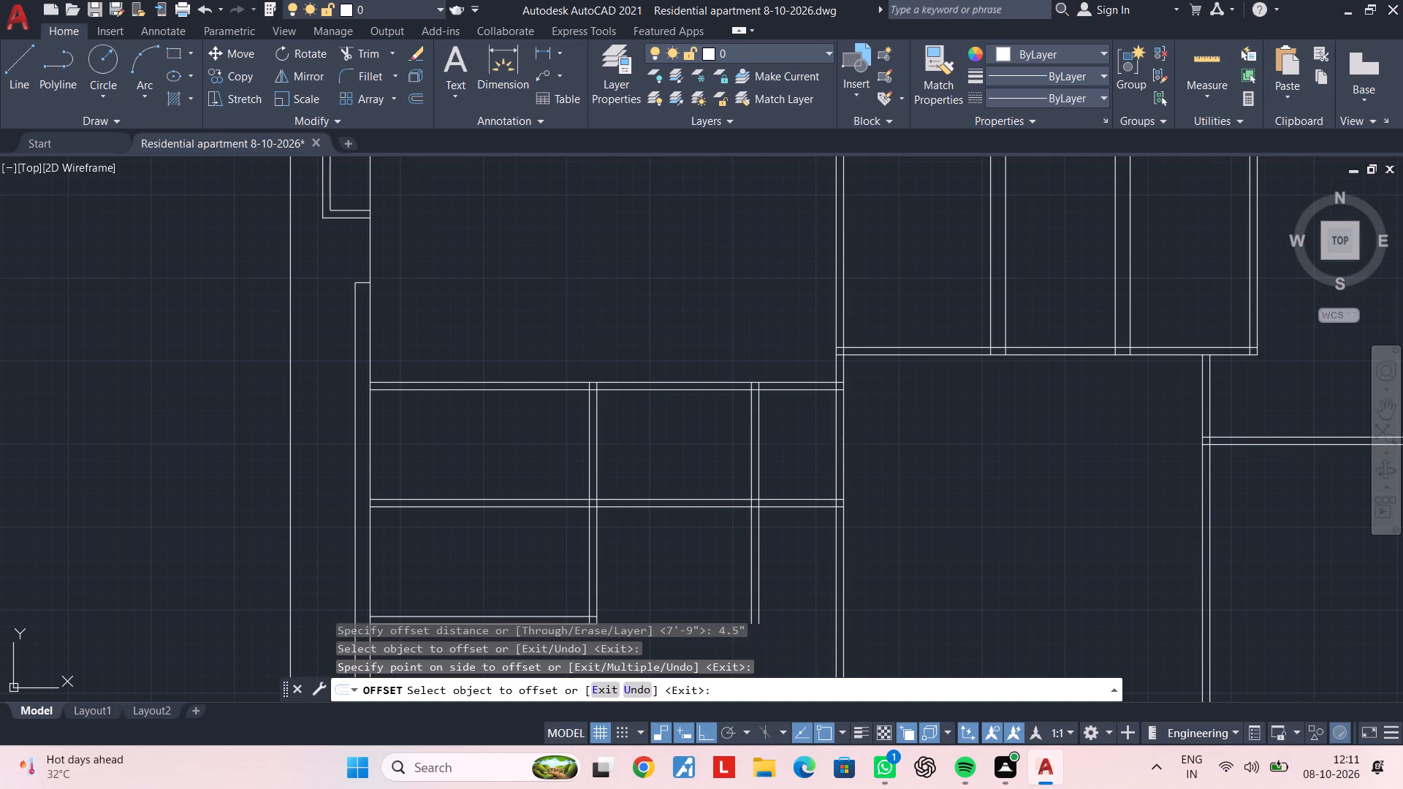
key("Escape")
key("Escape")
key("Escape")
Trim the upper horizontal partition east of the new vertical partition and delete its leftover stubs inside the long vertical wall.
key("t")
key("r")
key("space")
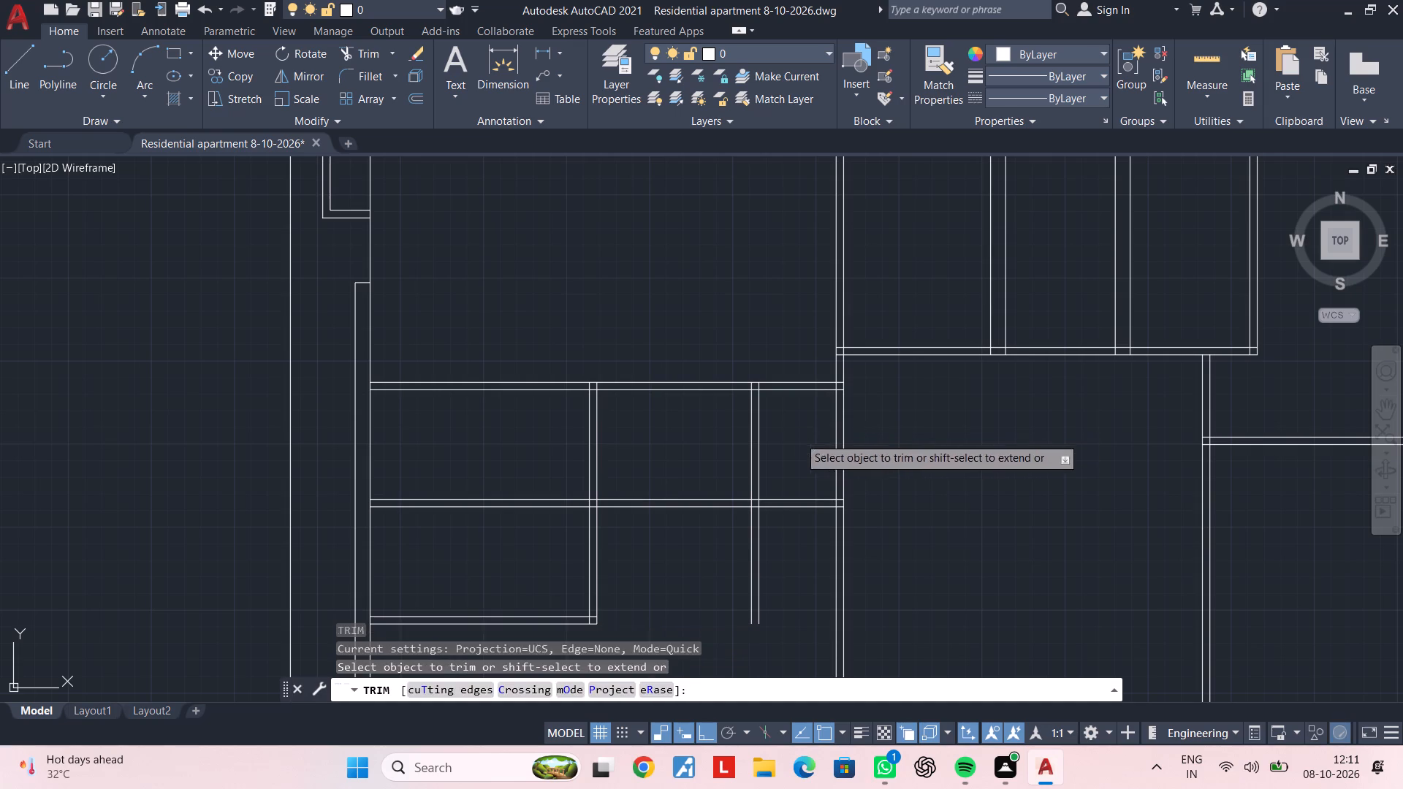
left_click(799, 437)
left_click(772, 320)
key("Escape")
left_click(810, 362)
left_click(889, 420)
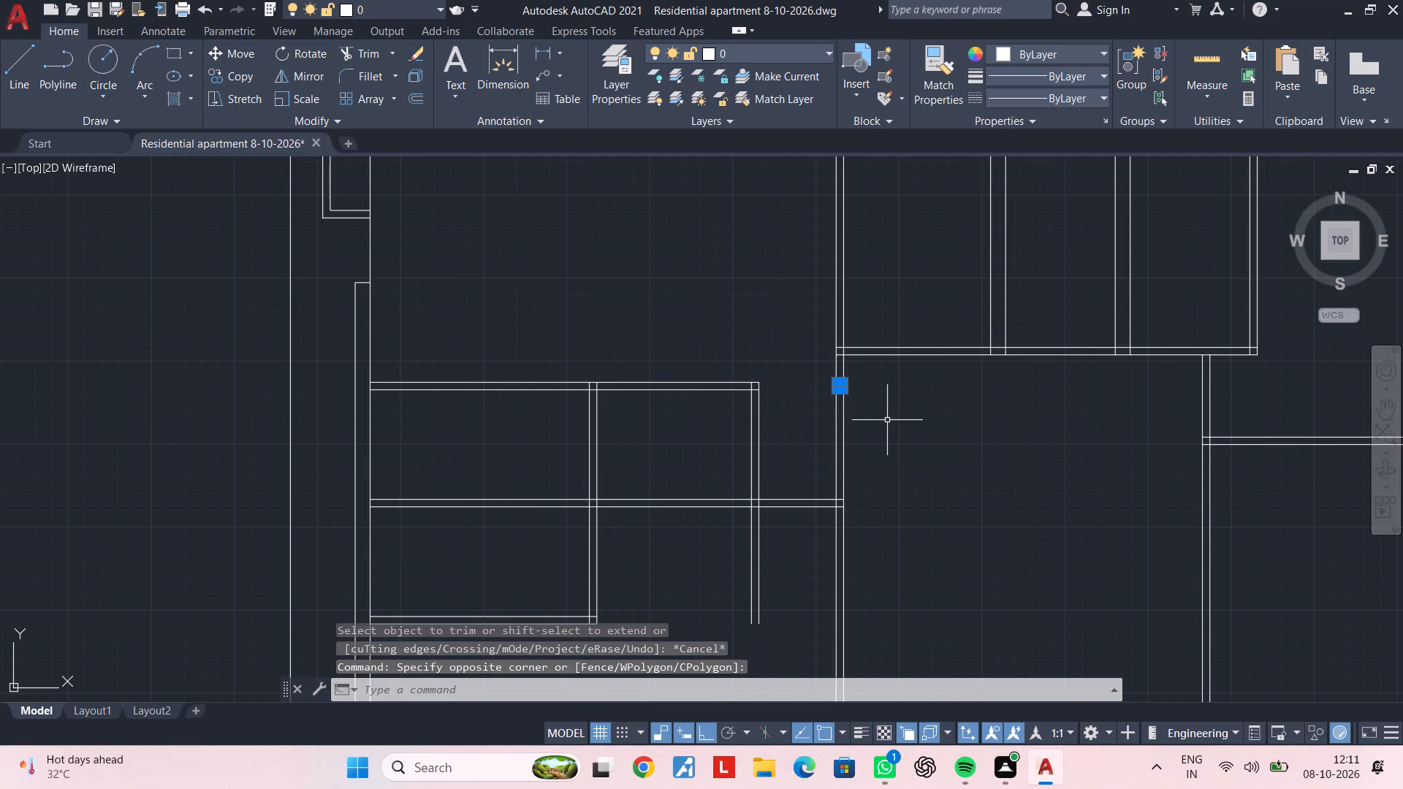
key("Delete")
key("Escape")
key("Escape")
Extend both lines of the lowest horizontal partition of the small west rooms east to the new vertical partition.
middle_click_drag(821, 619, 809, 470)
key("Escape")
key("Escape")
key("Escape")
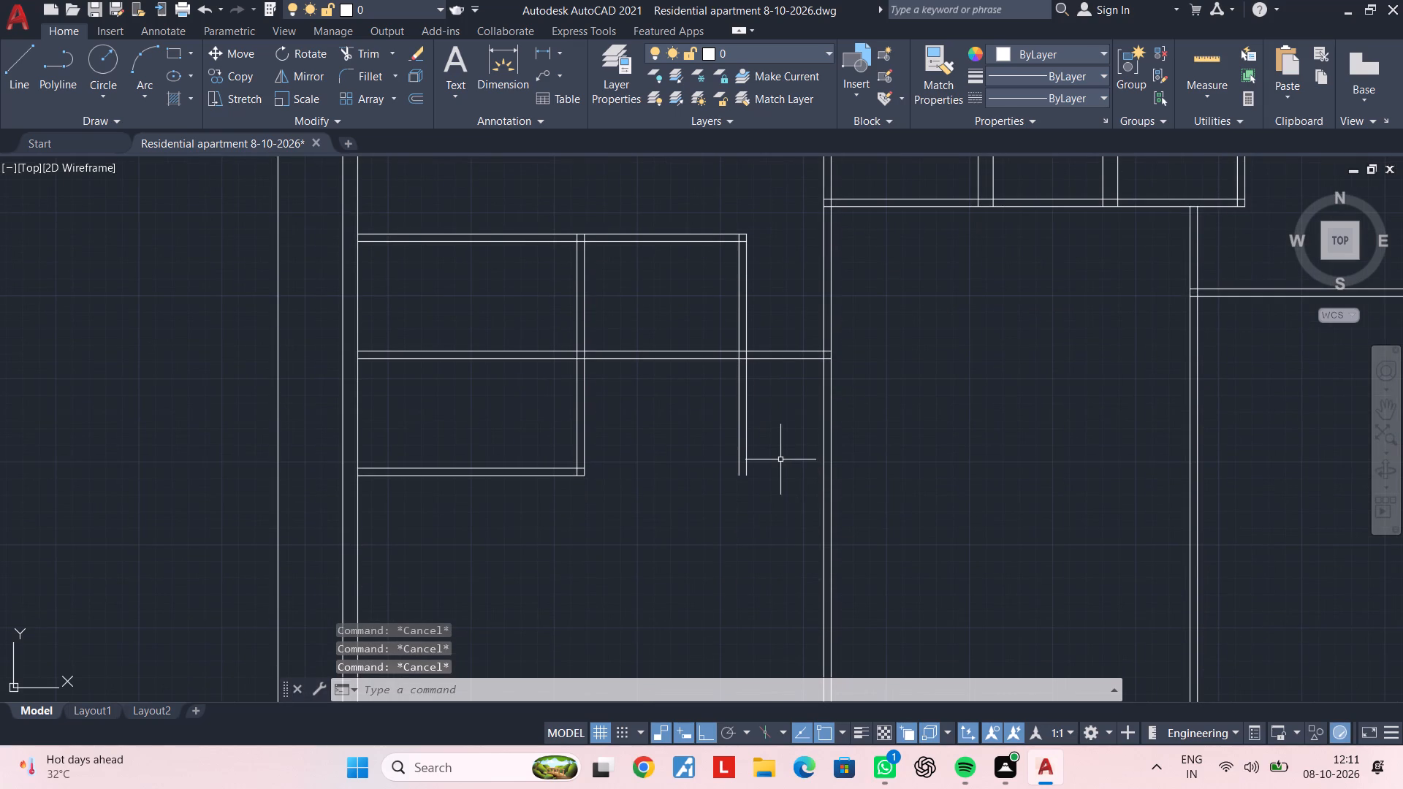
key("Escape")
key("Escape")
key("Escape")
key("e")
key("x")
key("space")
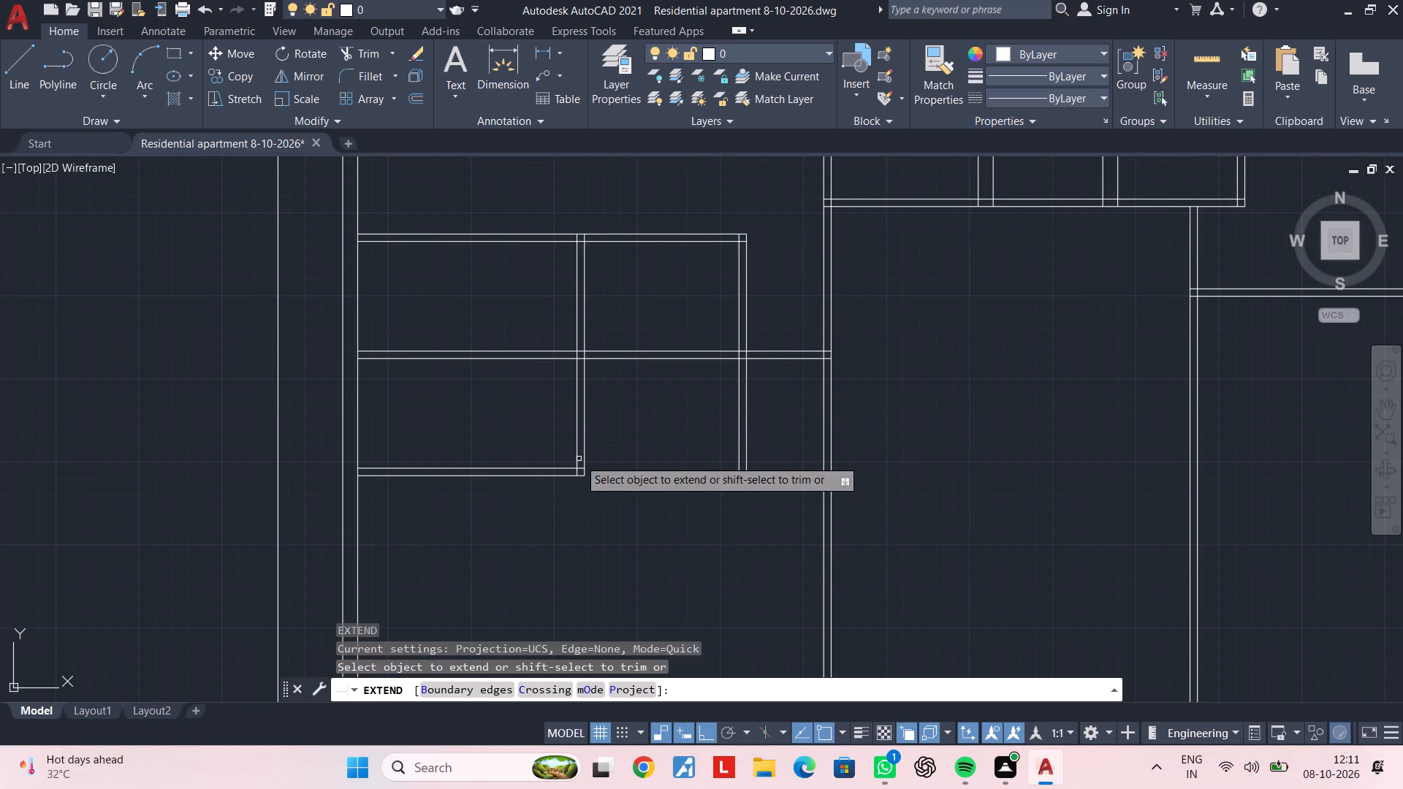
left_click(552, 456)
left_click(550, 513)
left_click(688, 435)
left_click(706, 529)
key("Escape")
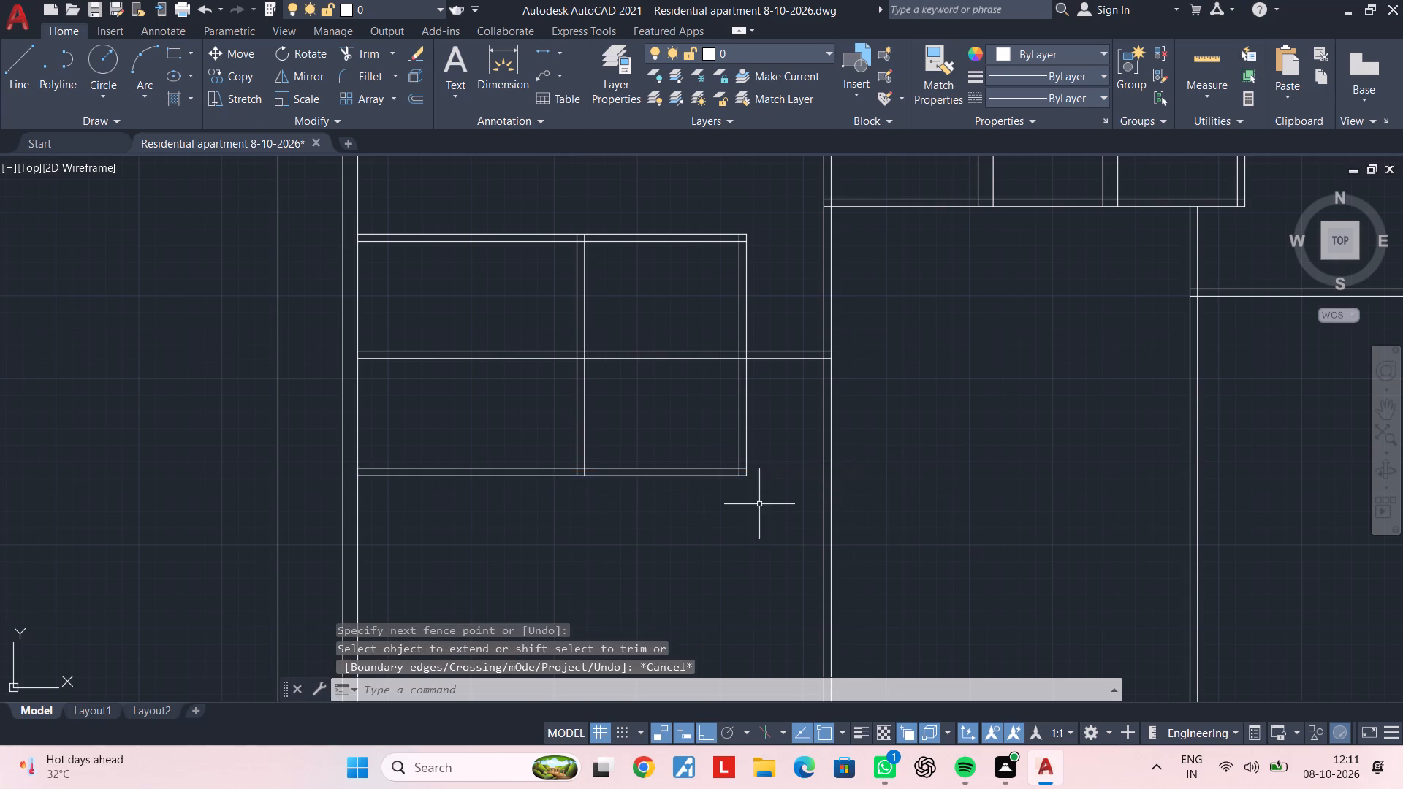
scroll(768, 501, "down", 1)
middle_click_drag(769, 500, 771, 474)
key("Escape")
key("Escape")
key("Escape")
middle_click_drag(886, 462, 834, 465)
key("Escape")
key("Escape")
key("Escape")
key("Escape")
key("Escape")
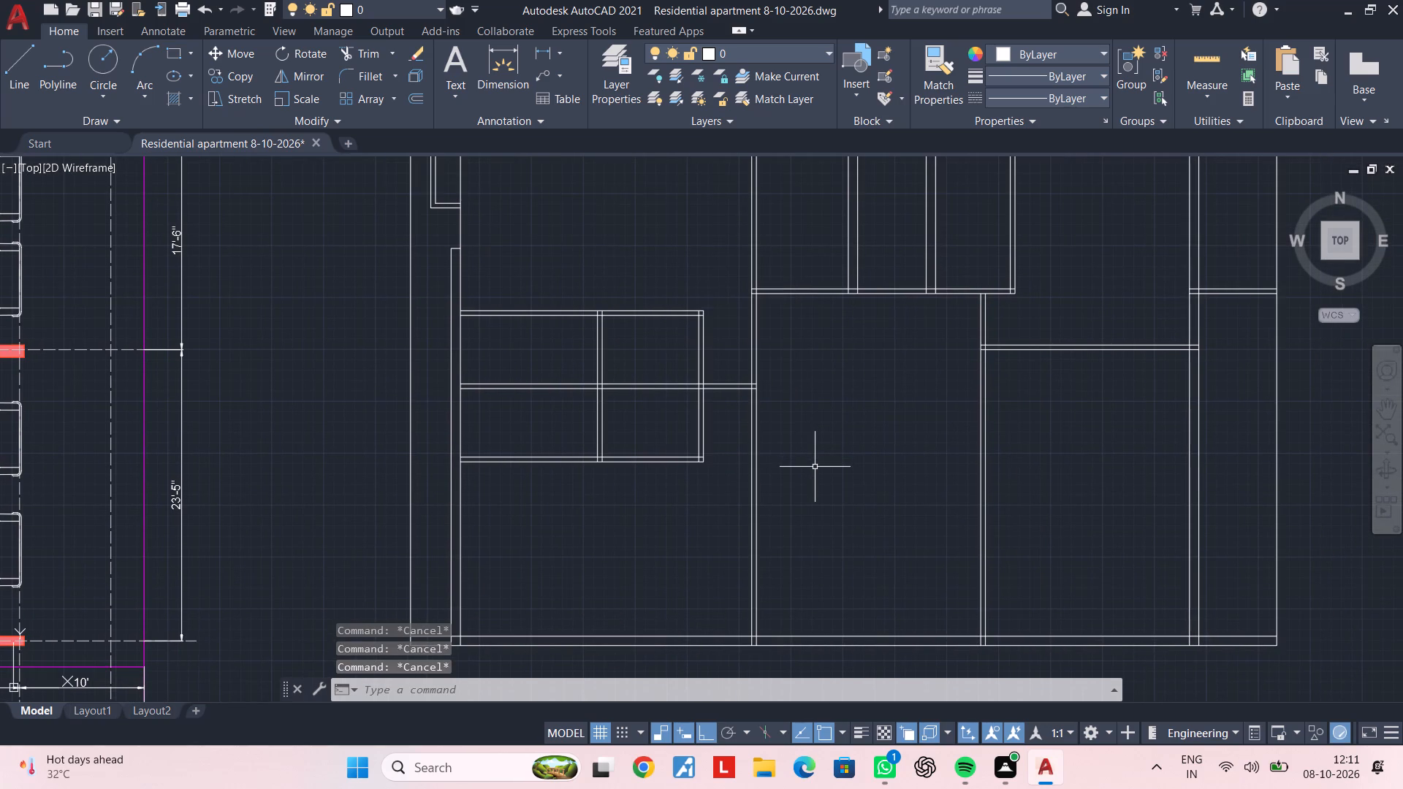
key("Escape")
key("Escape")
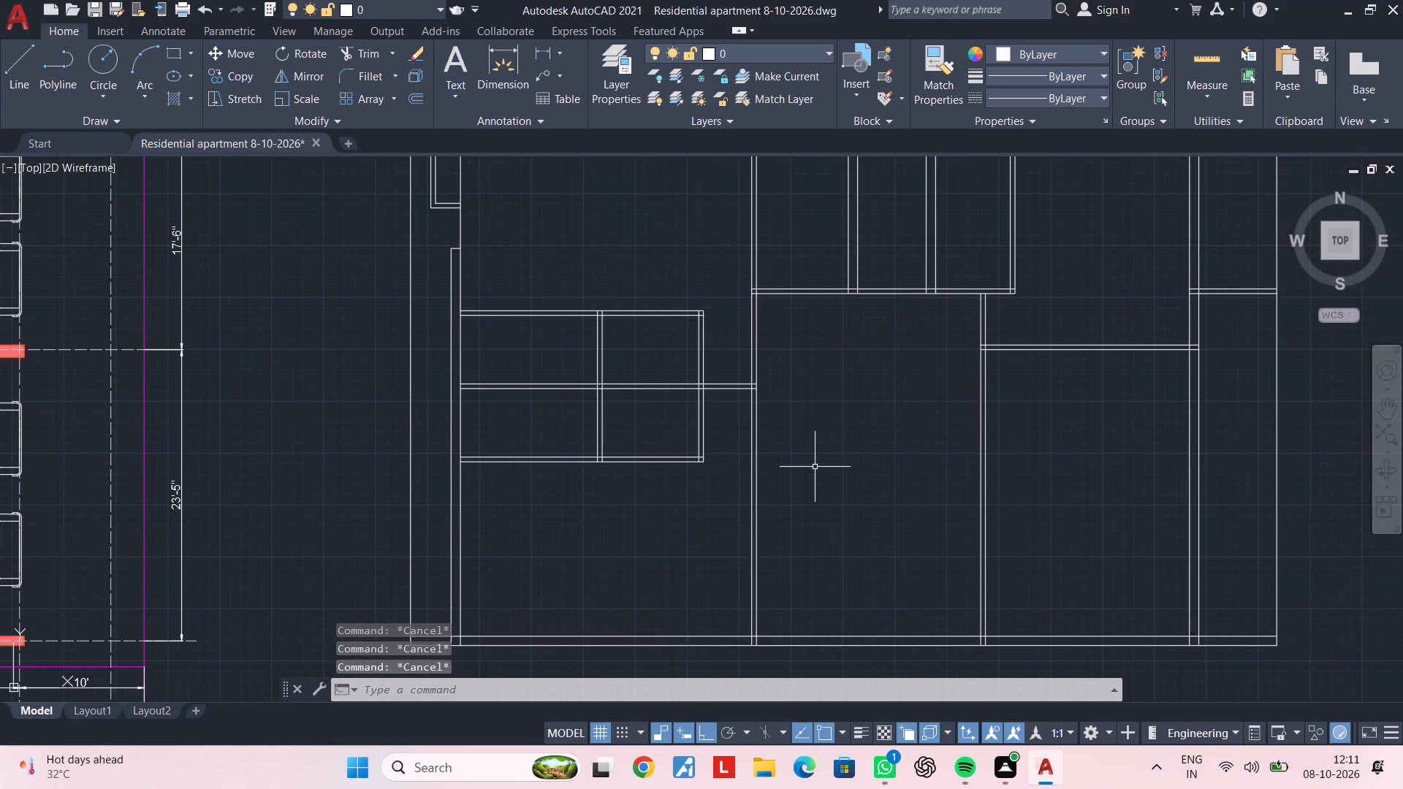
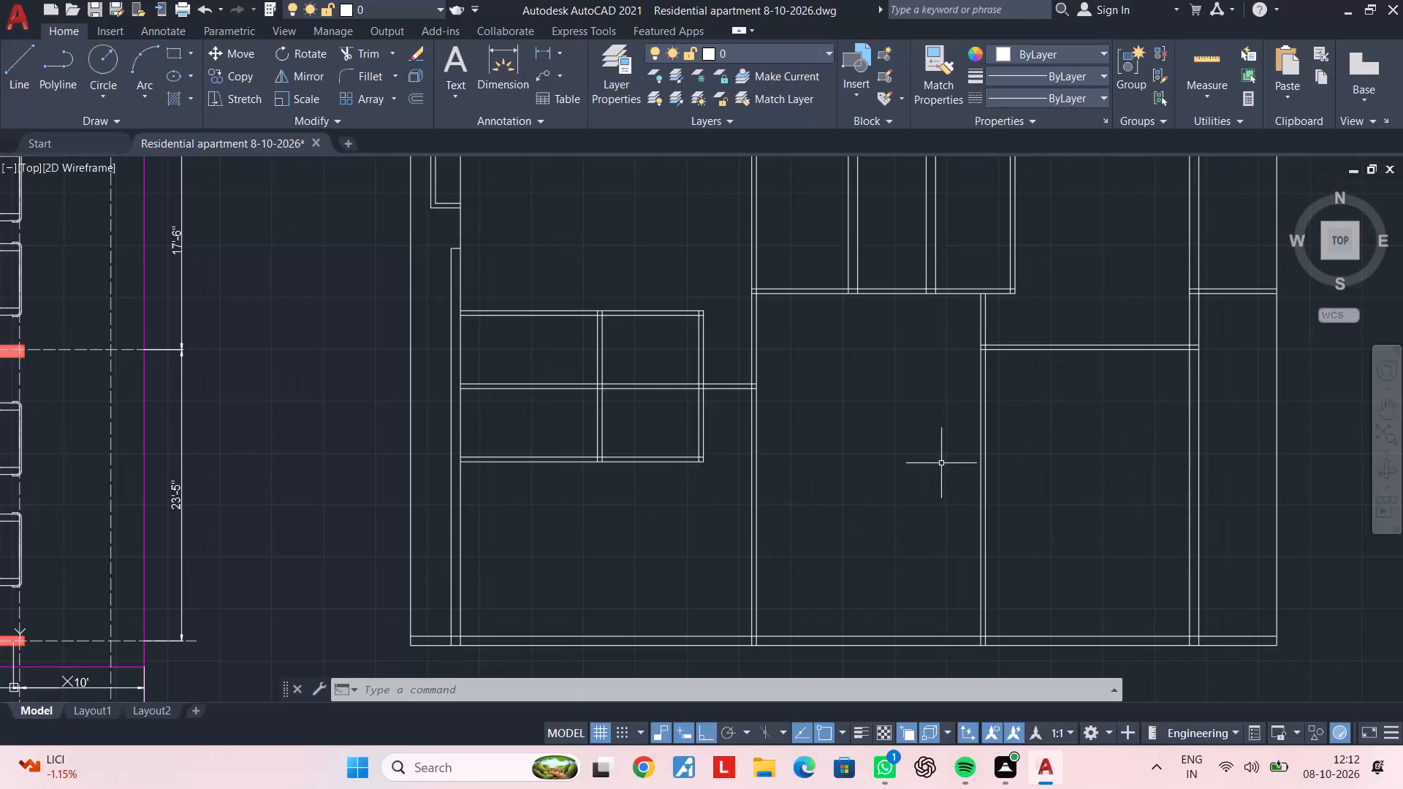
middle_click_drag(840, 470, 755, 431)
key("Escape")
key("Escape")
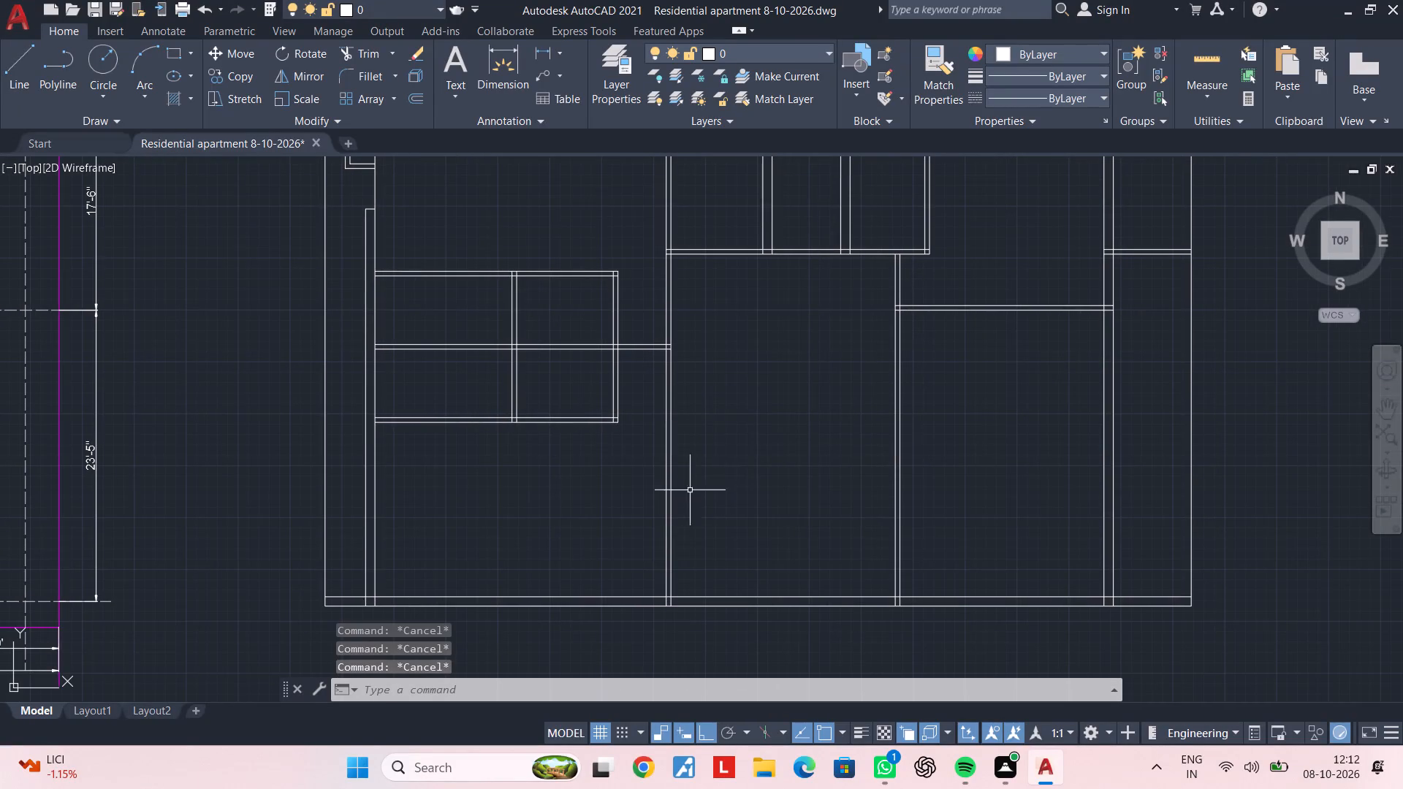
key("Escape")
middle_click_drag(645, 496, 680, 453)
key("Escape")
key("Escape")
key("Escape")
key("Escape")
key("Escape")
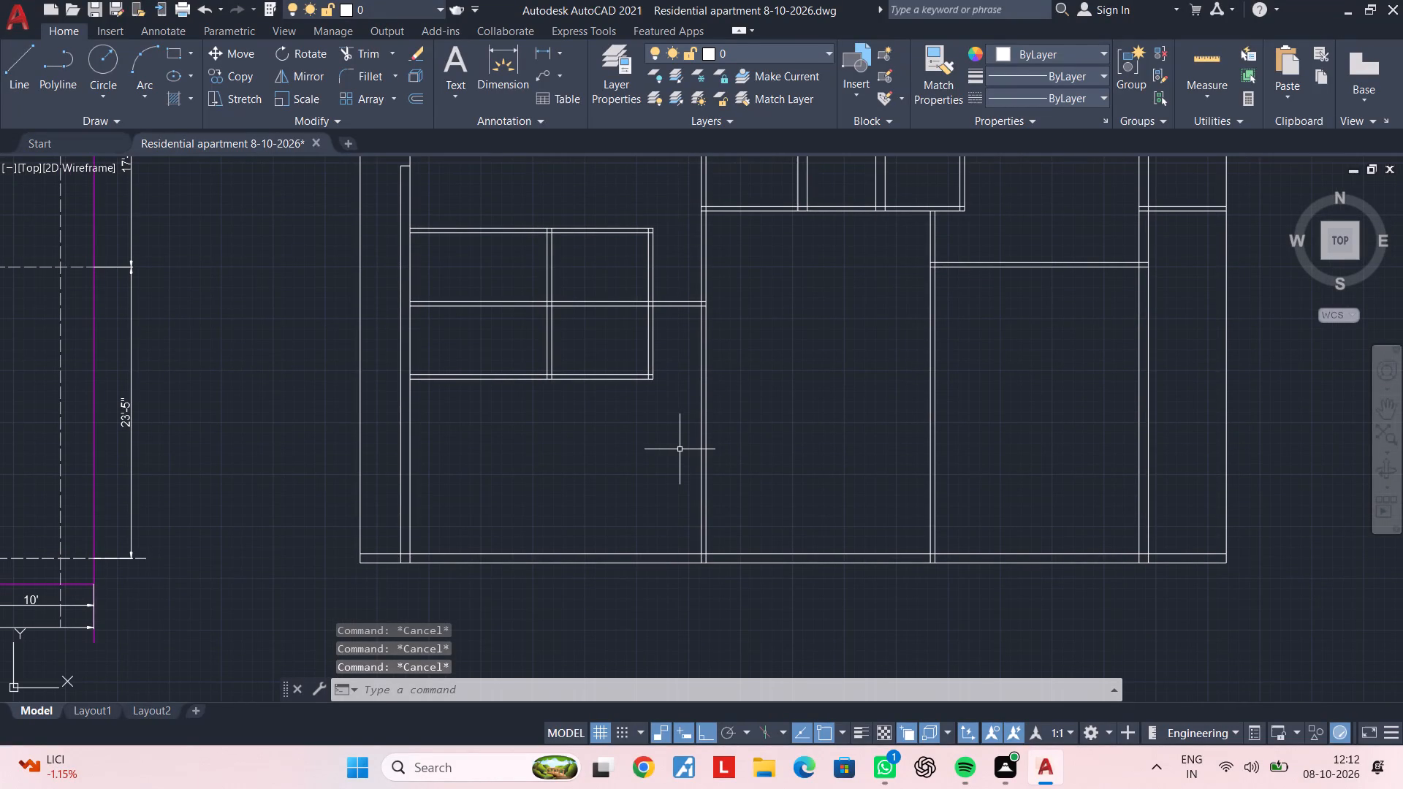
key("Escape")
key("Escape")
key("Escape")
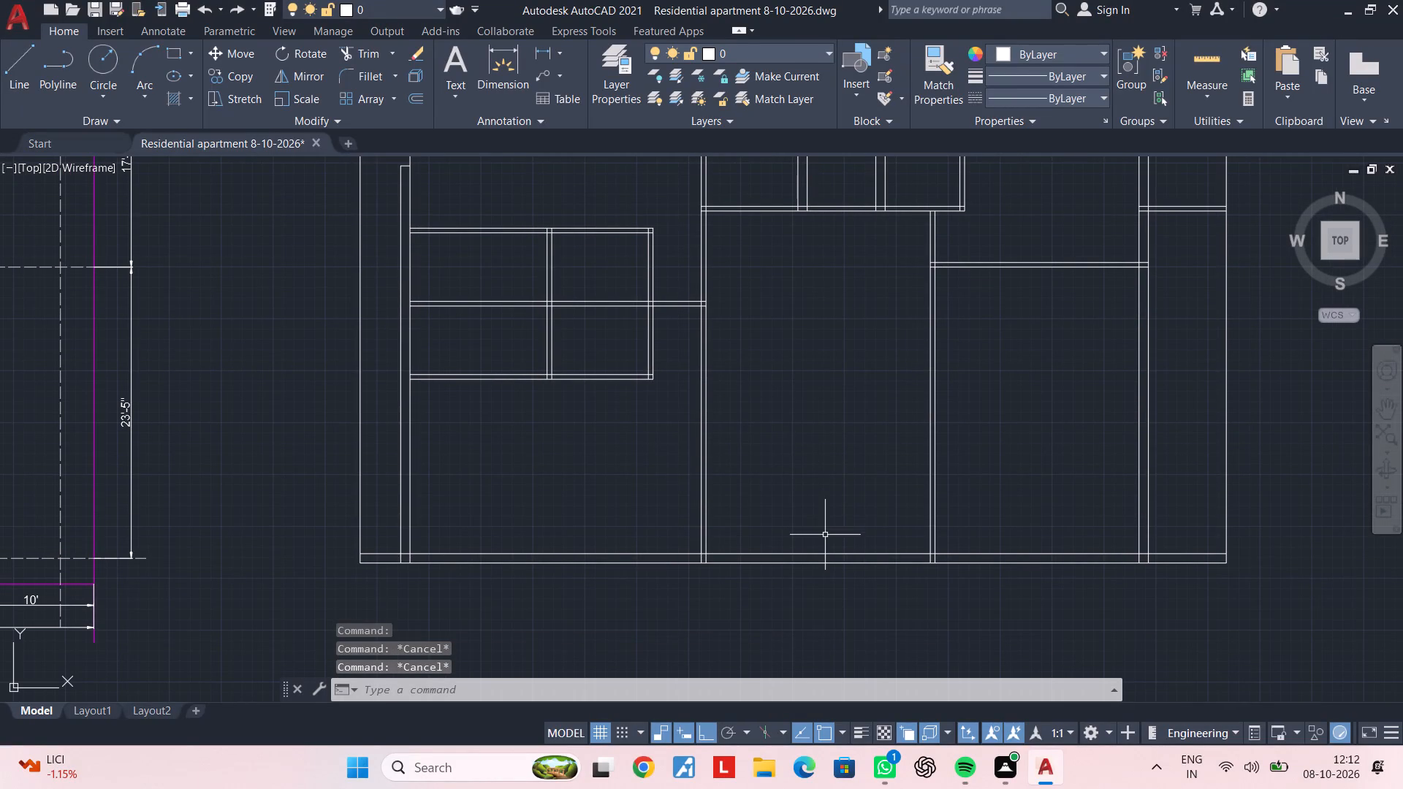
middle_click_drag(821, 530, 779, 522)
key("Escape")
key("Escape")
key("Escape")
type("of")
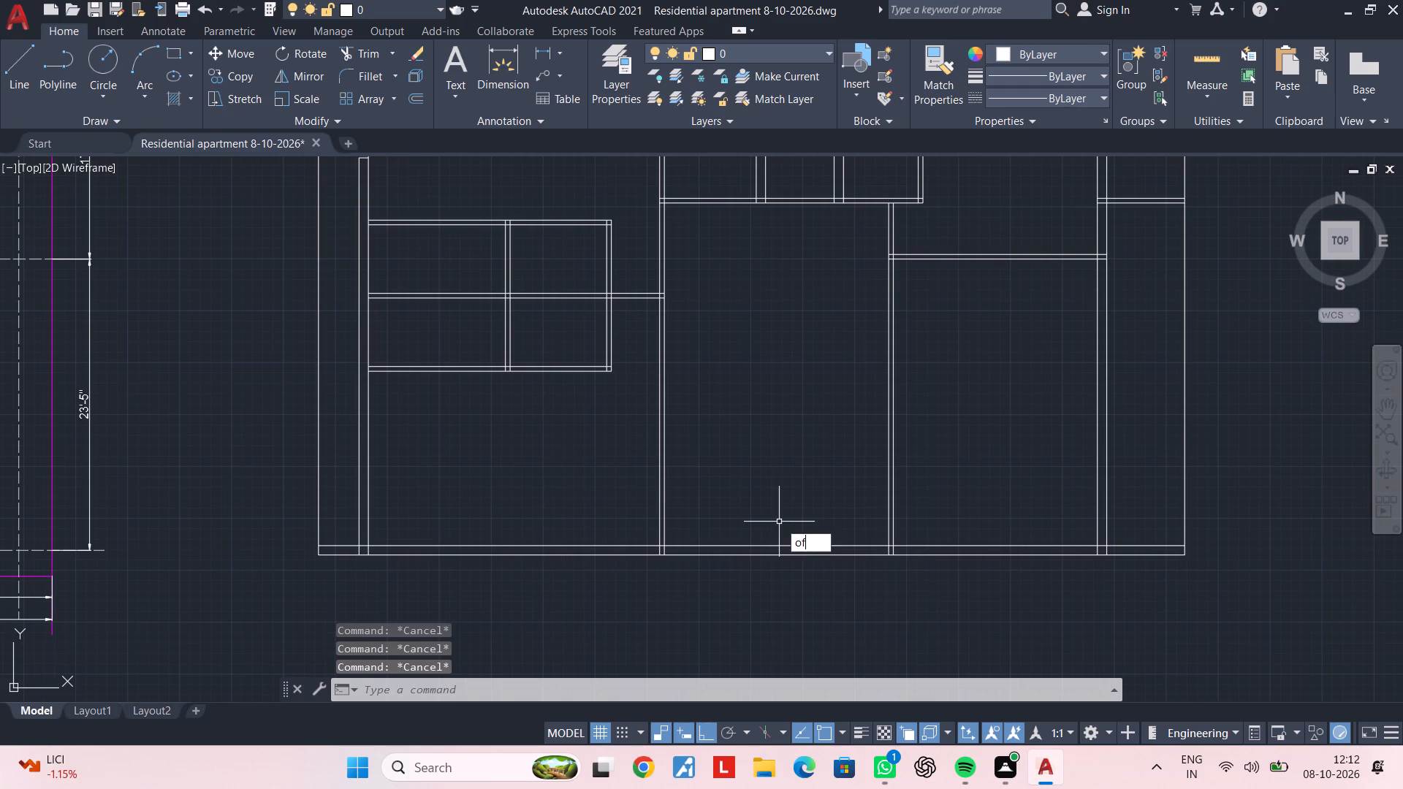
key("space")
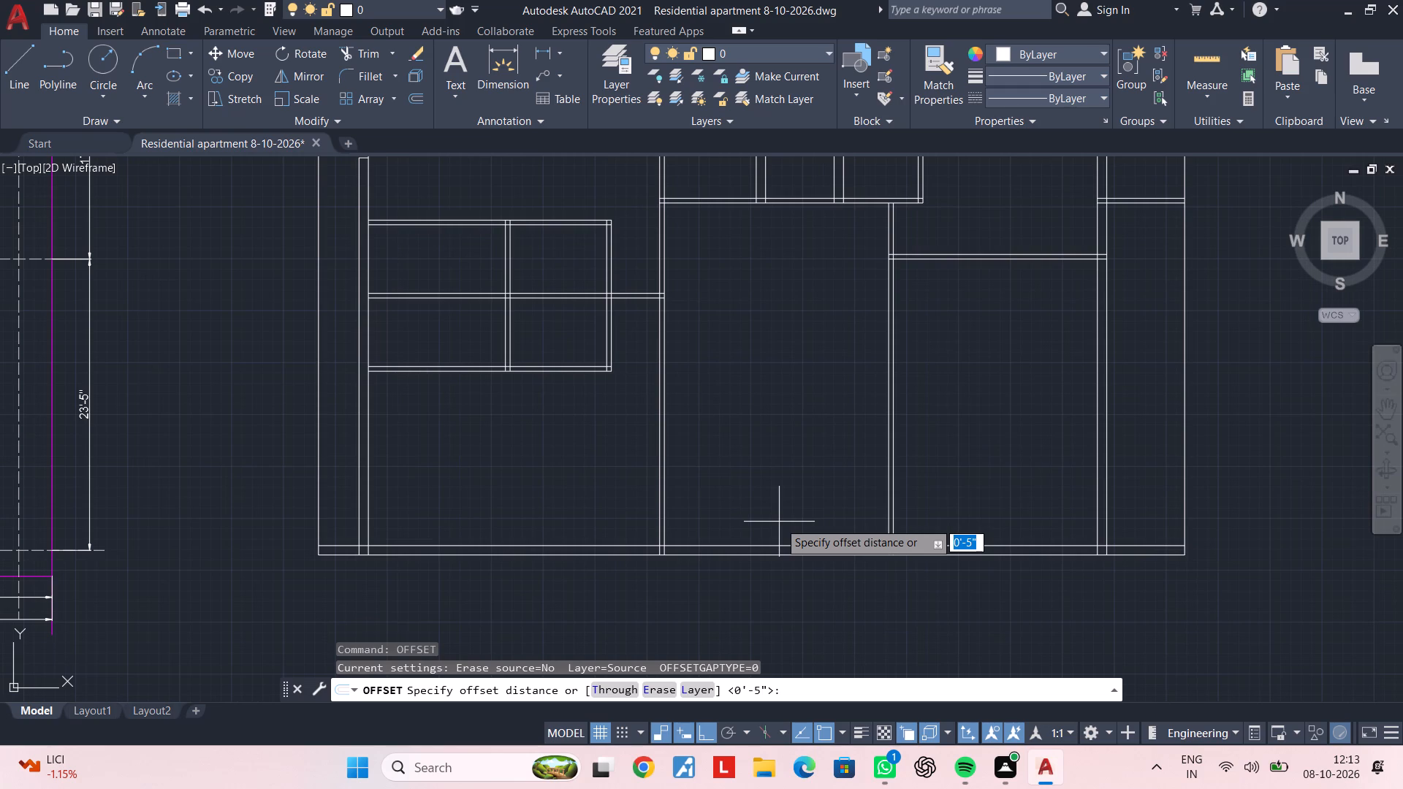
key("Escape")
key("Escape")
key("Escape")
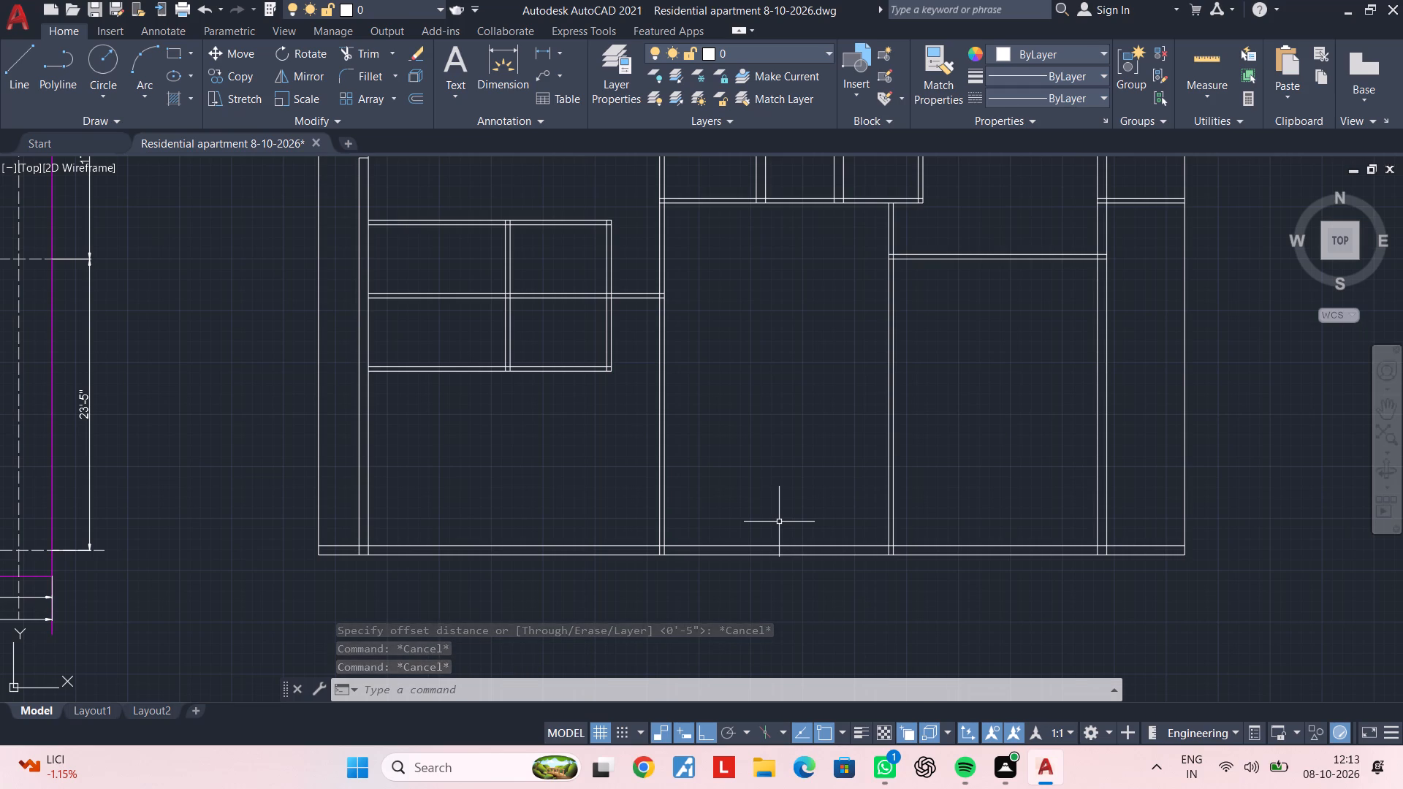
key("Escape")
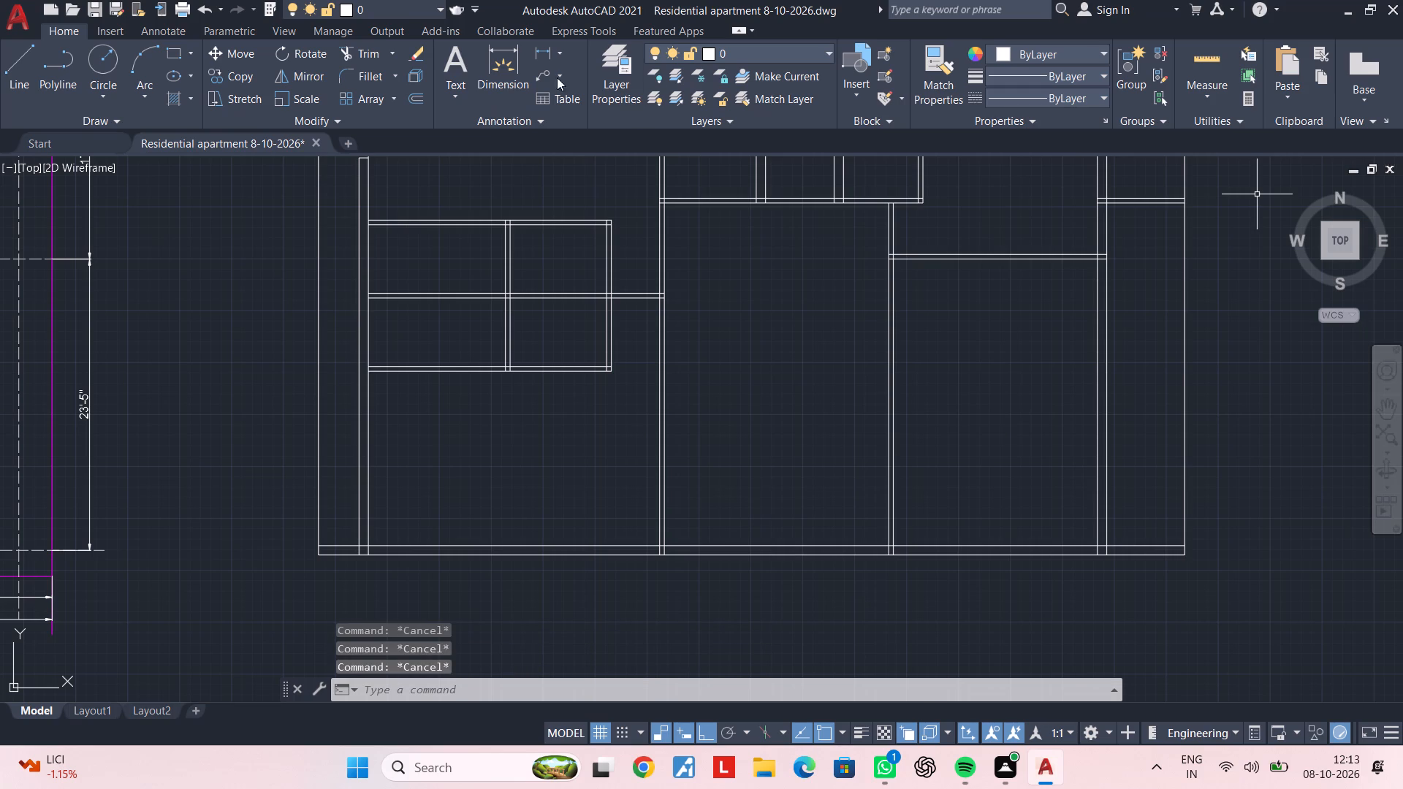
Check the width of the middle south room between its two vertical walls with a linear dimension.
left_click(547, 46)
left_click(666, 487)
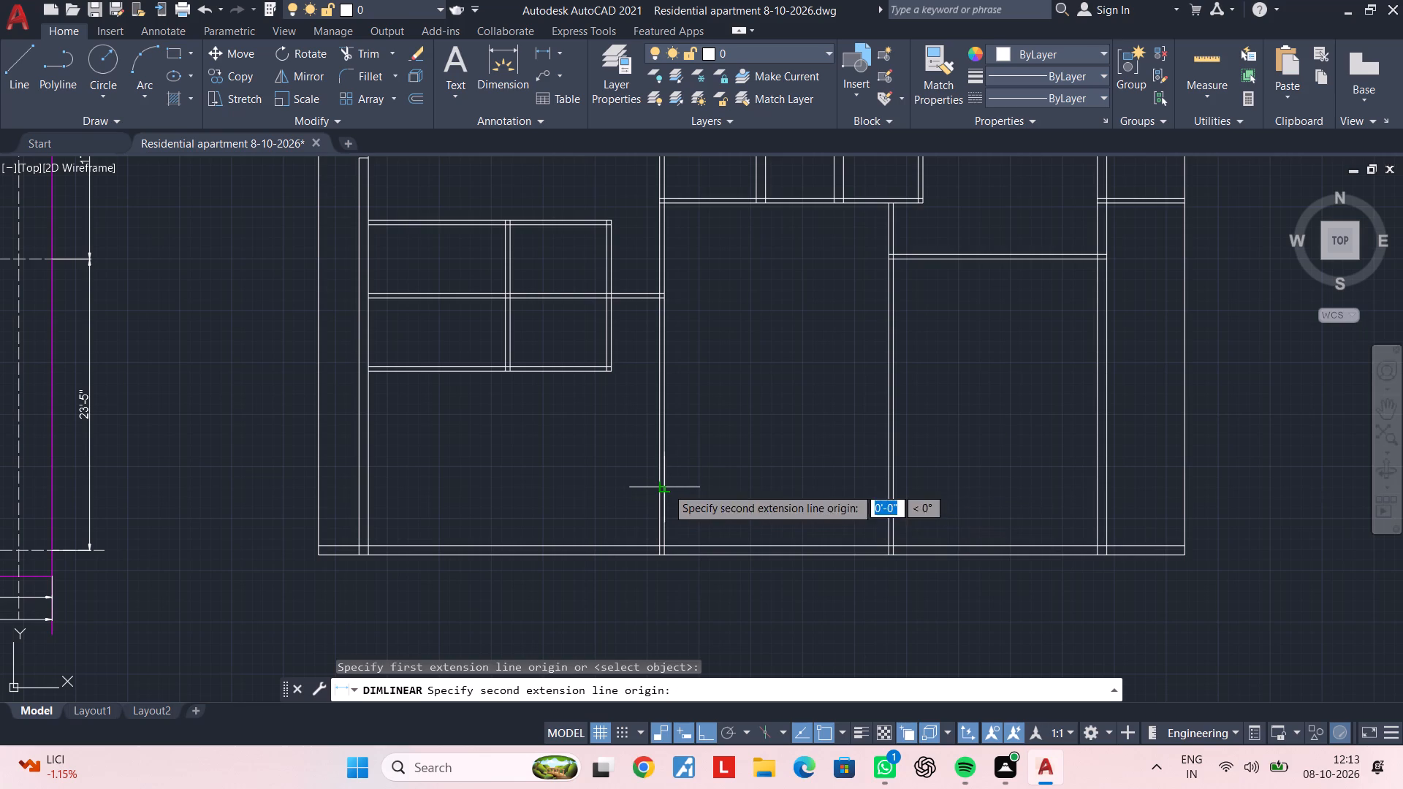
left_click(890, 485)
scroll(867, 476, "up", 1)
key("Escape")
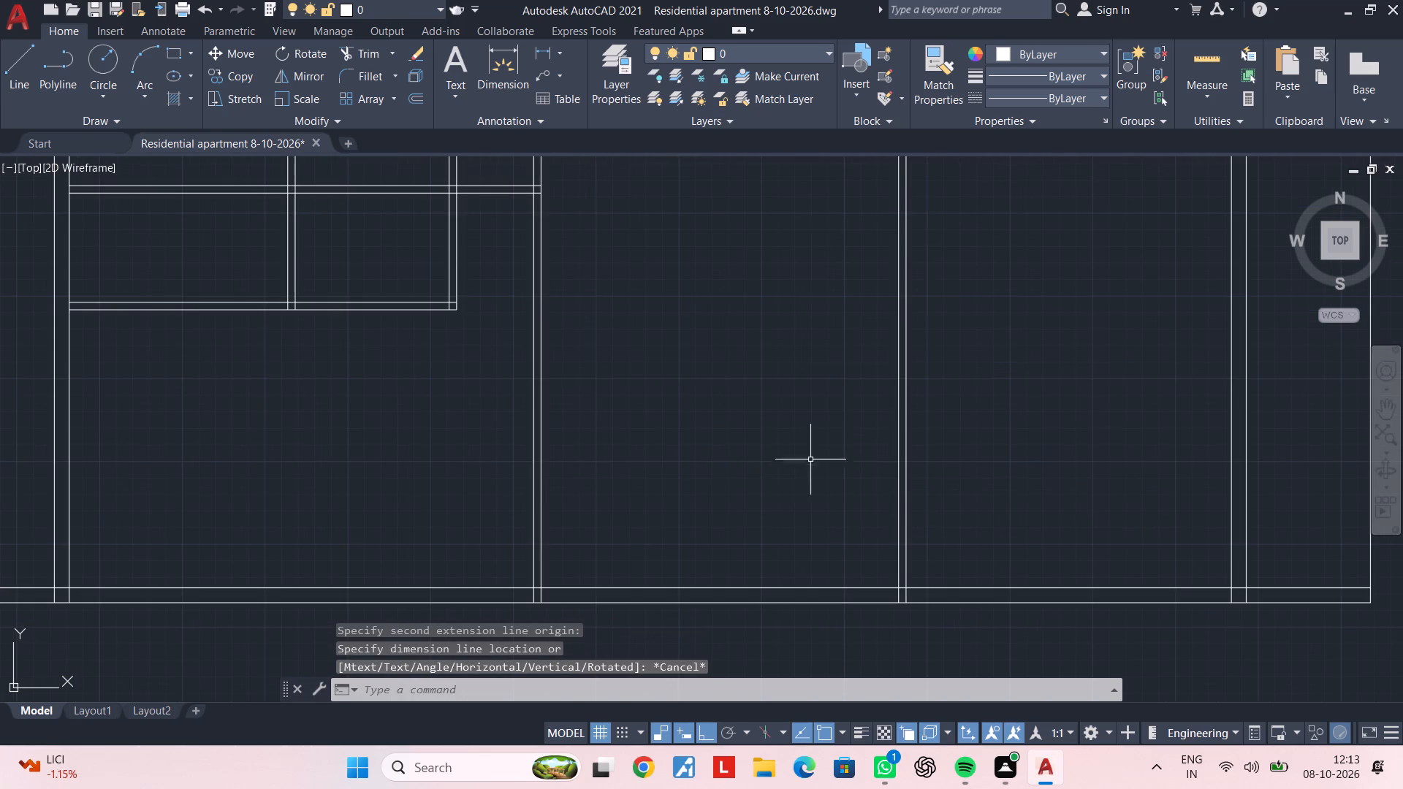
key("Escape")
key("Escape")
key("Escape")
key("Escape")
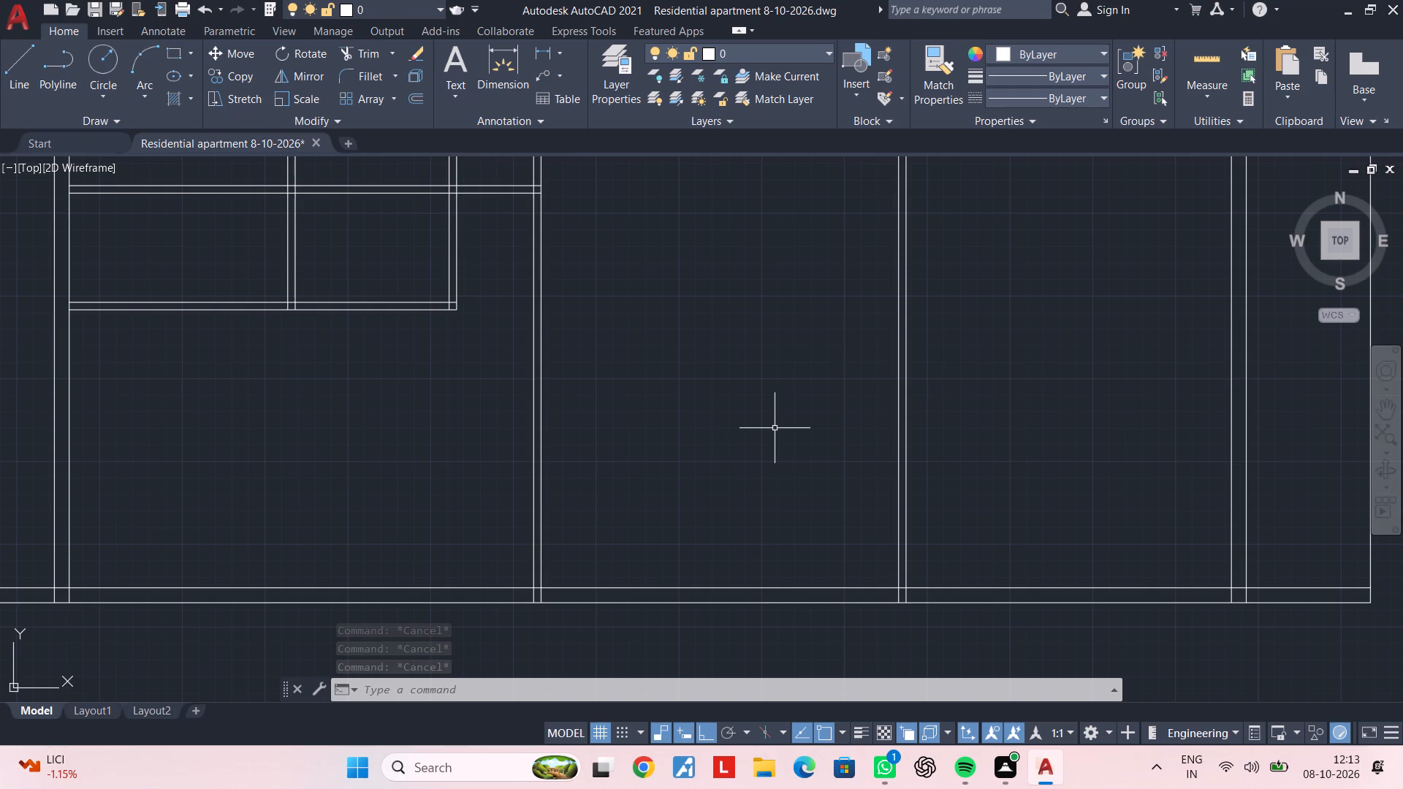
key("Escape")
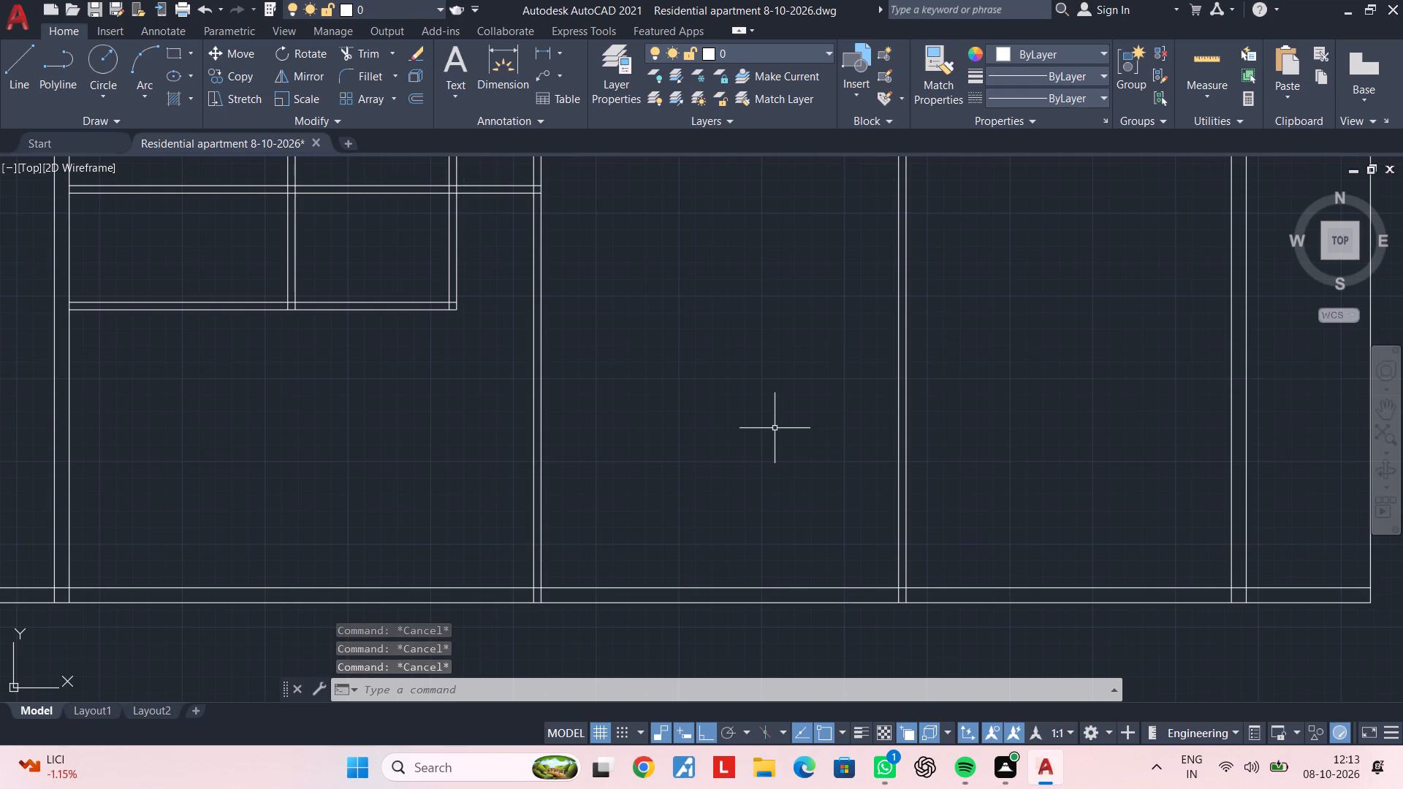
key("Escape")
key("Escape")
key("Escape")
key("Escape")
Offset the inner line of the south outer wall 14' to the north.
type("of 14'")
key("Return")
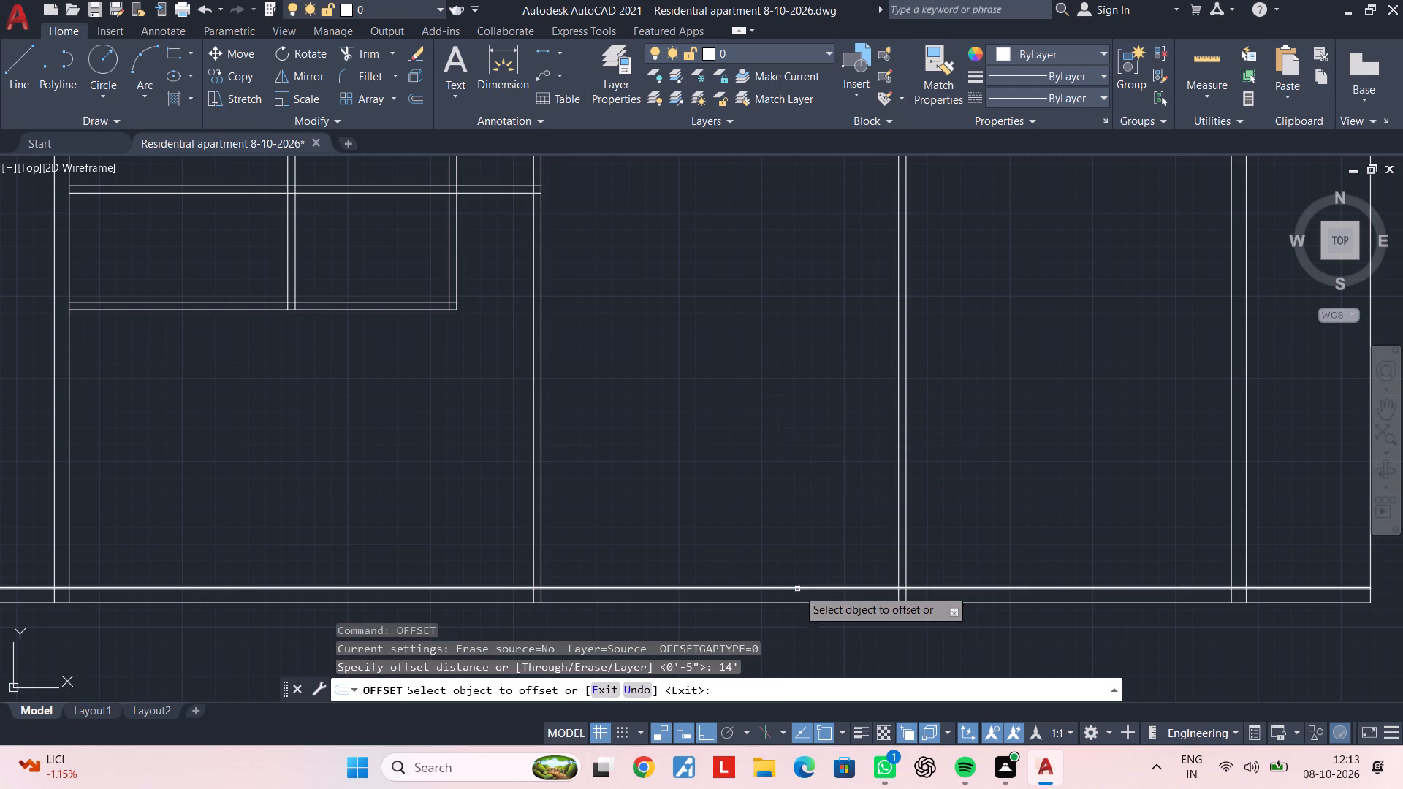
left_click(799, 587)
left_click(788, 353)
middle_click_drag(608, 313, 609, 337)
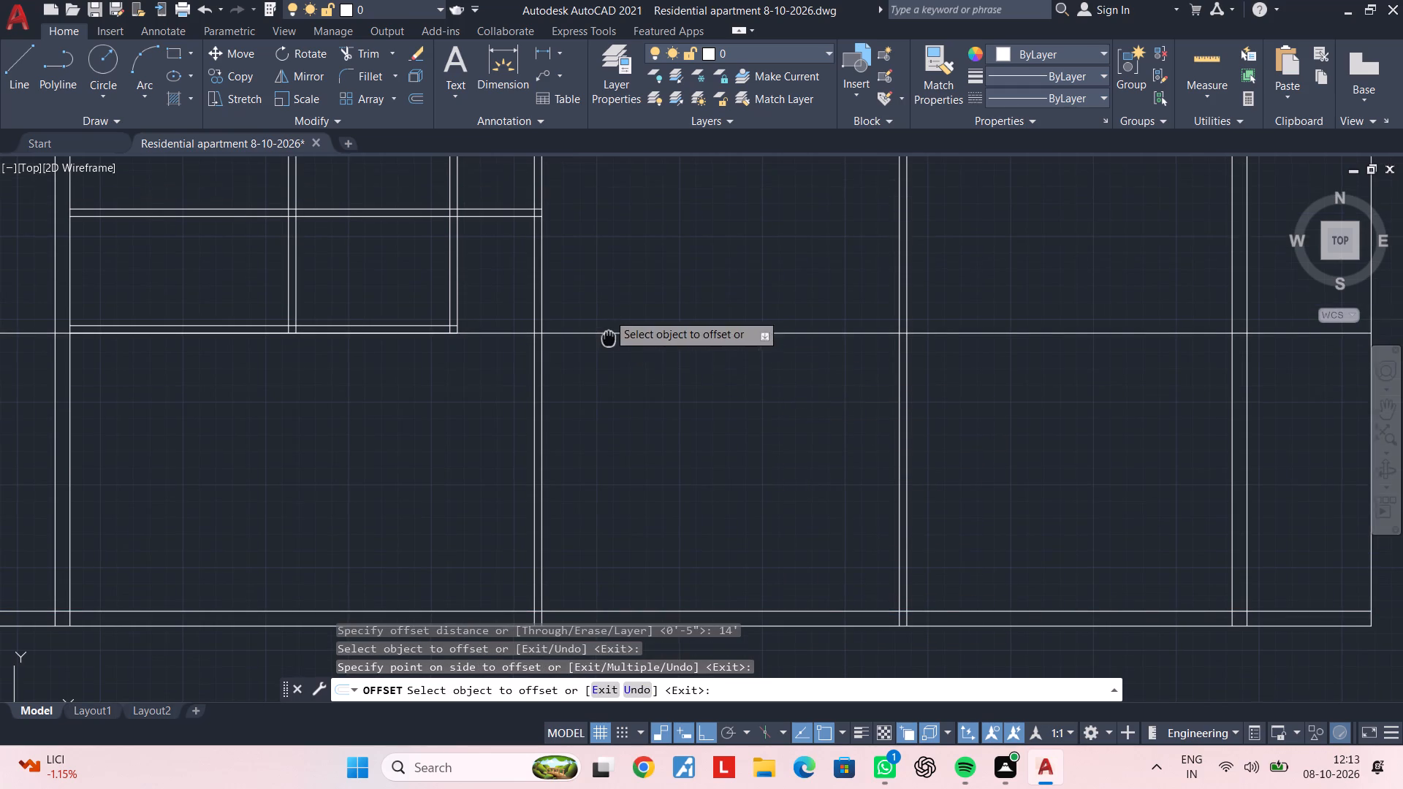
middle_click_drag(609, 337, 610, 343)
key("Escape")
key("Escape")
key("Escape")
Trim and delete the old lower line of the small west rooms' lowest partition where it overlaps the new full-width line.
type("tr")
key("space")
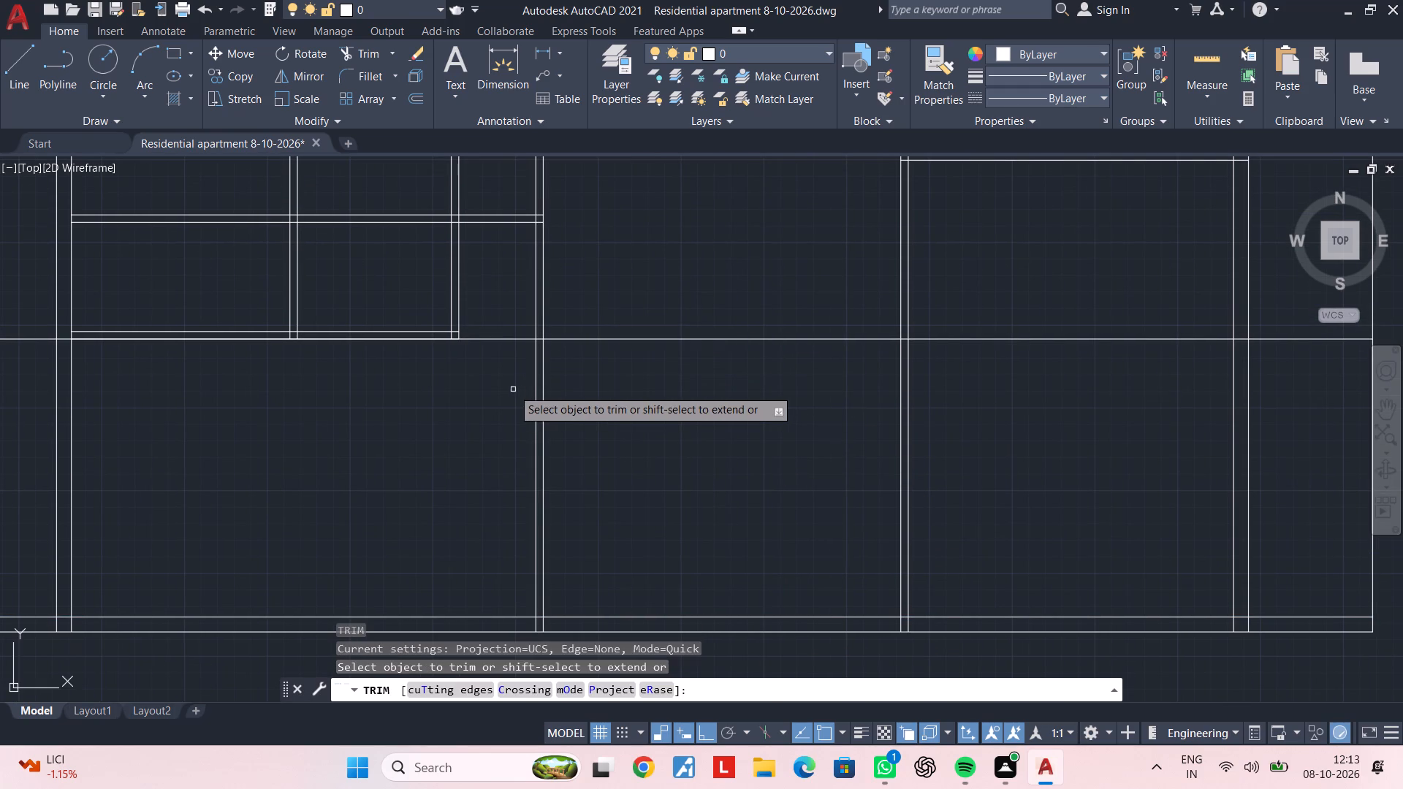
middle_click_drag(541, 392, 832, 425)
key("Escape")
key("Escape")
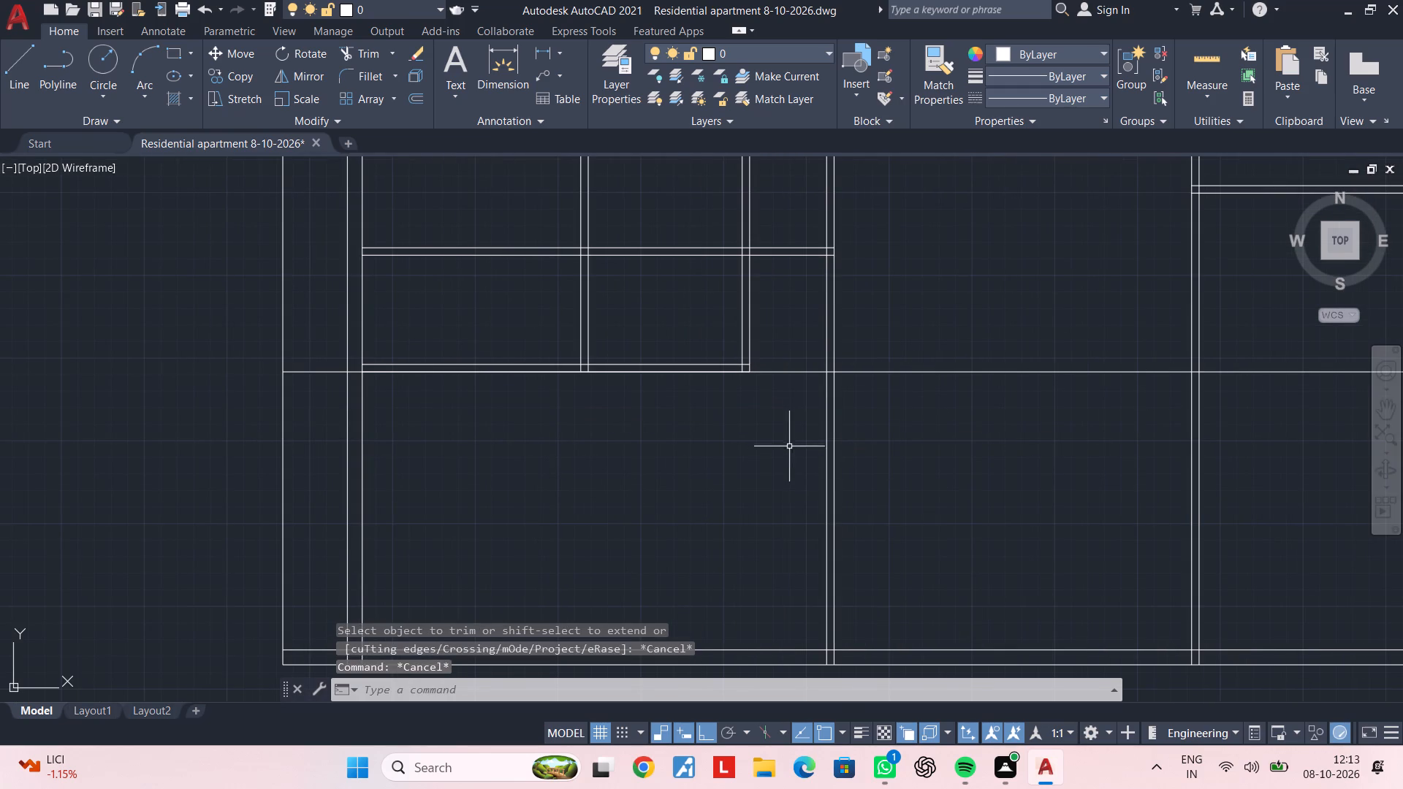
type("tr")
key("space")
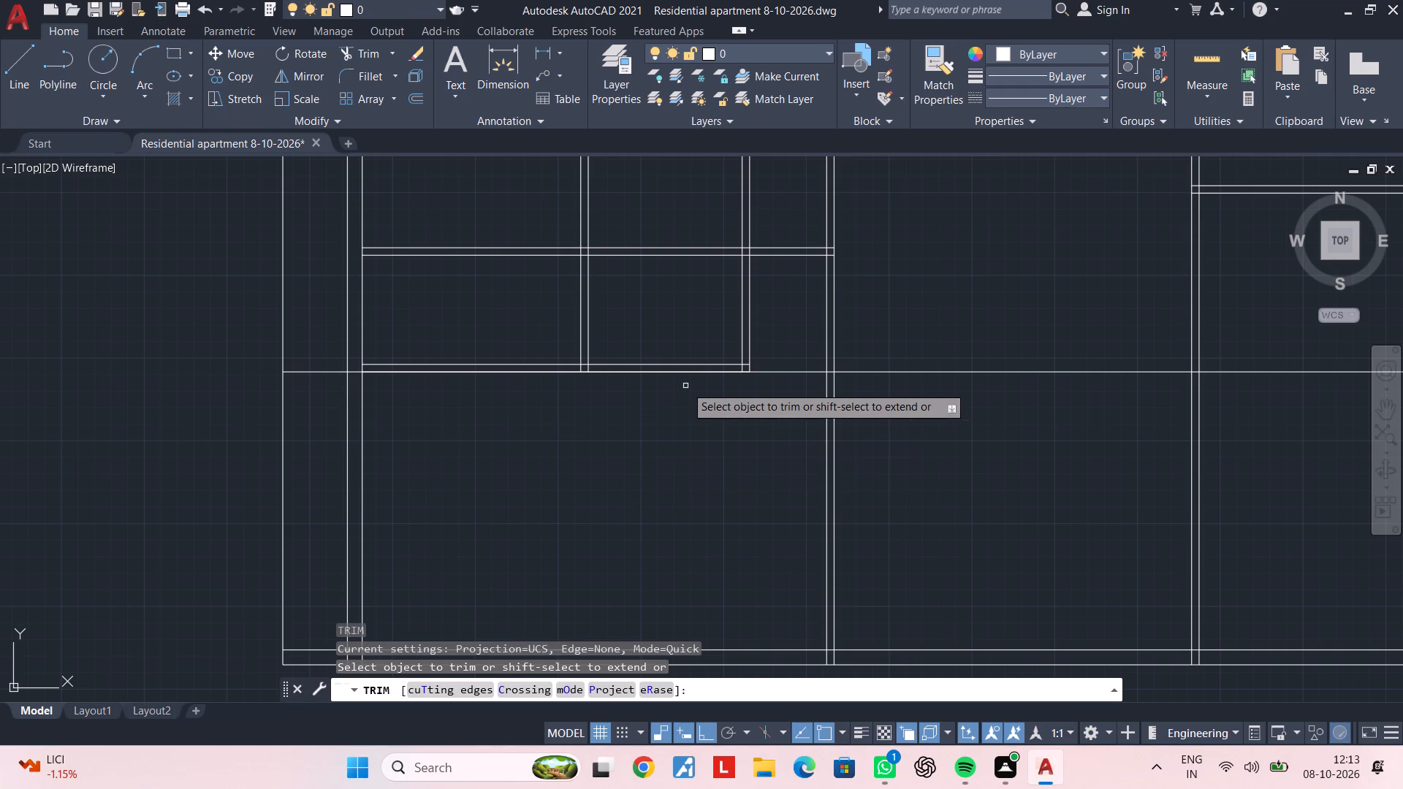
left_click(699, 371)
left_click(766, 441)
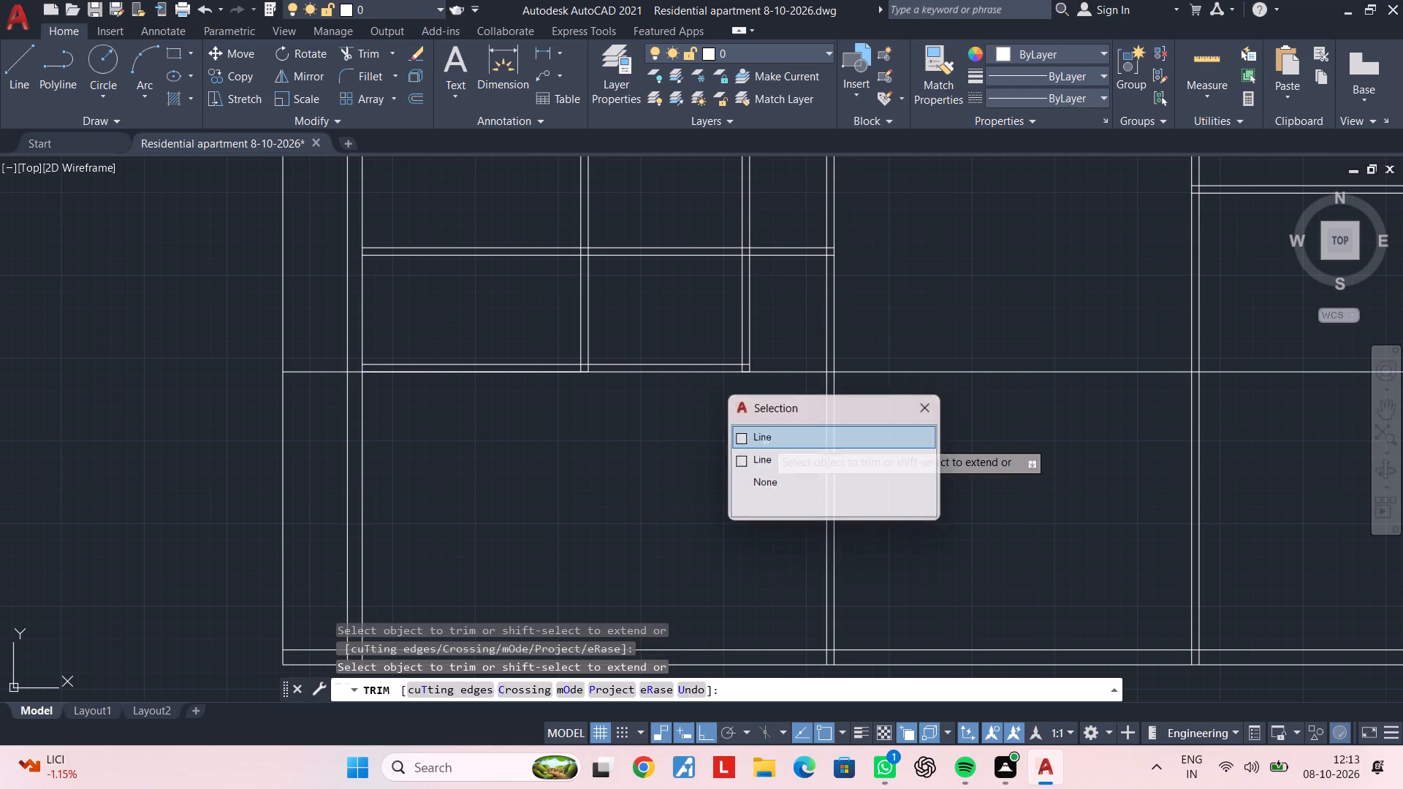
key("Escape")
left_click(549, 371)
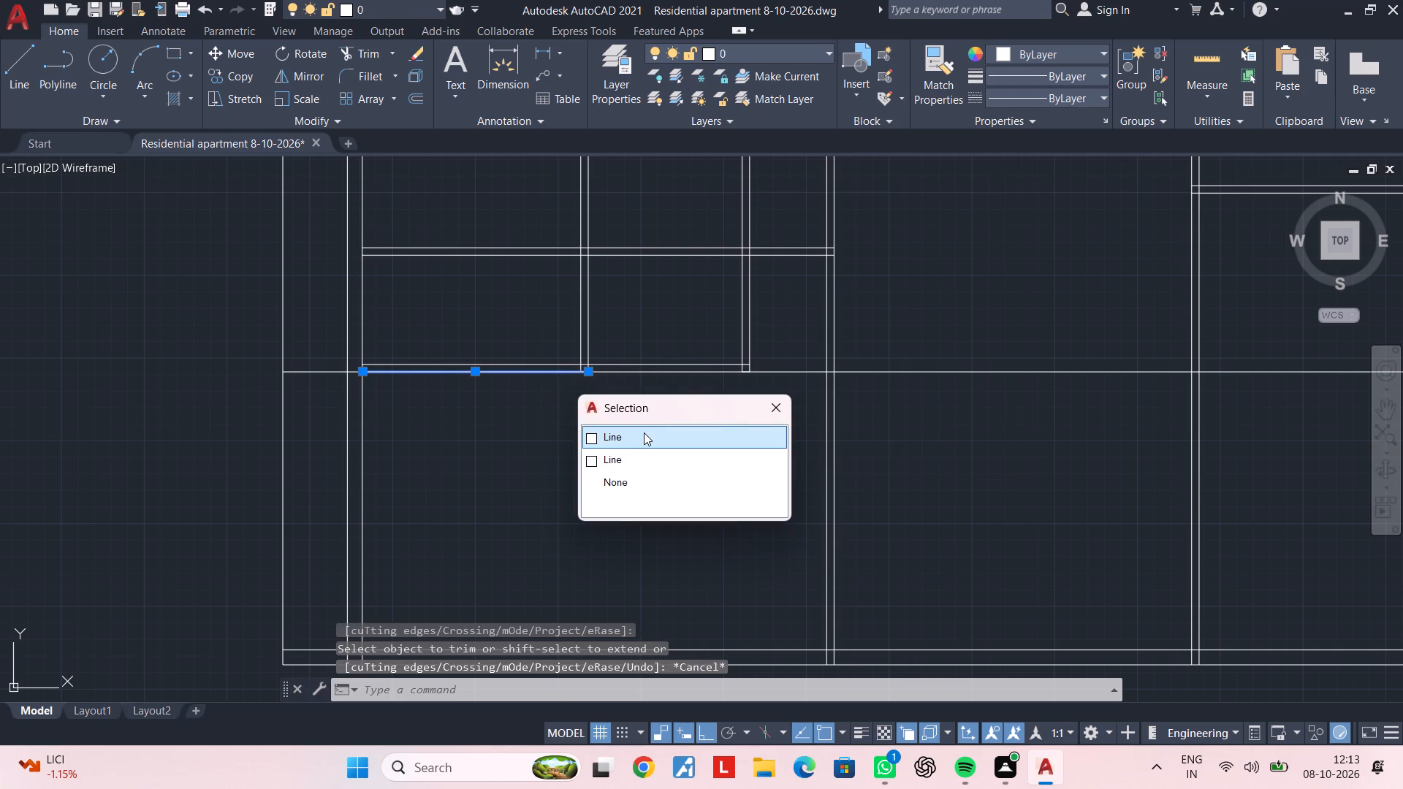
left_click(644, 432)
key("Delete")
middle_click_drag(826, 507, 671, 503)
middle_click_drag(837, 413, 701, 452)
left_click(622, 407)
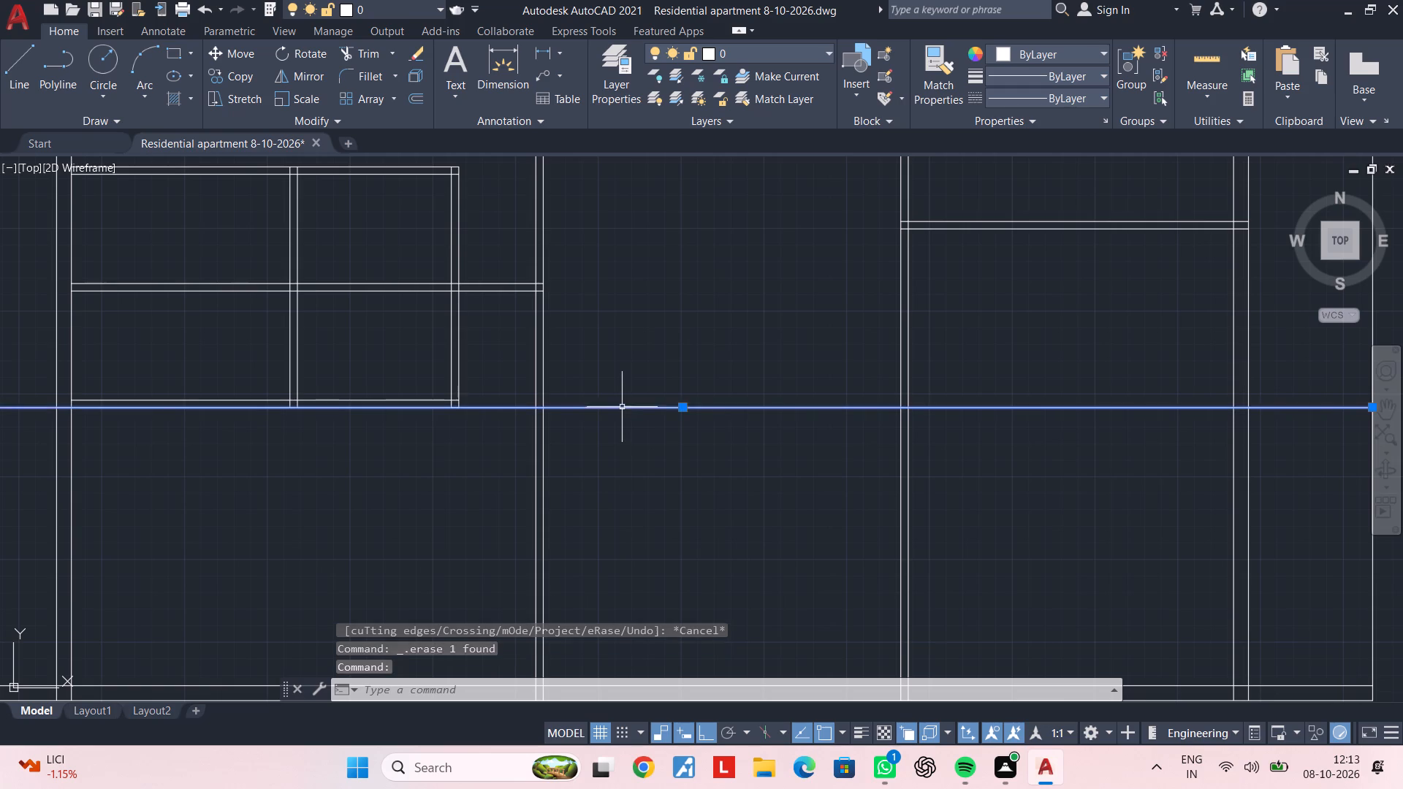
key("Escape")
key("Escape")
Offset the new full-width horizontal line 4.5" to the north to give the wall its thickness.
middle_click_drag(791, 475, 712, 492)
key("Escape")
key("Escape")
middle_click_drag(725, 489, 720, 503)
key("Escape")
key("Escape")
middle_click(758, 500)
middle_click_drag(715, 504, 725, 504)
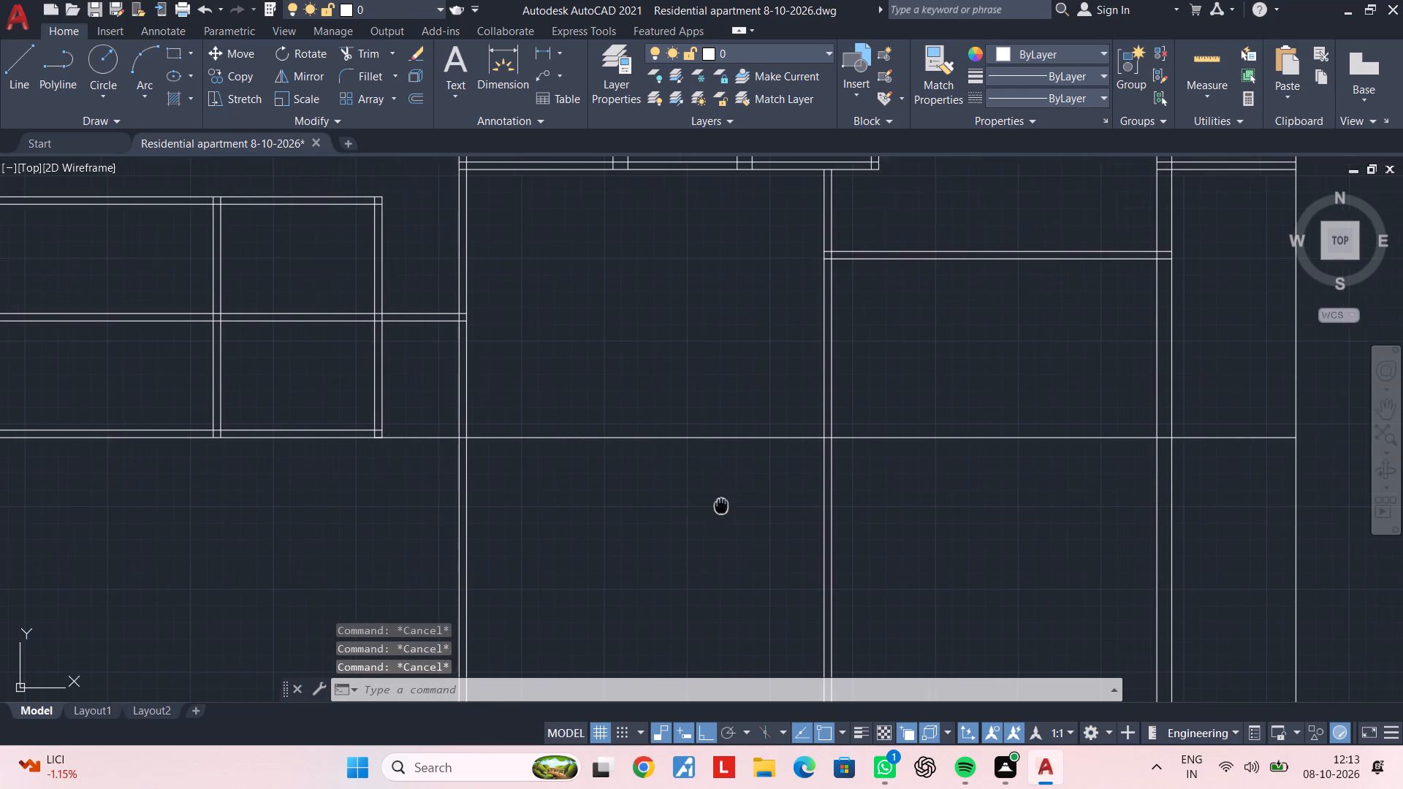
middle_click_drag(725, 504, 761, 497)
key("Escape")
key("Escape")
key("Escape")
type("of")
key("space")
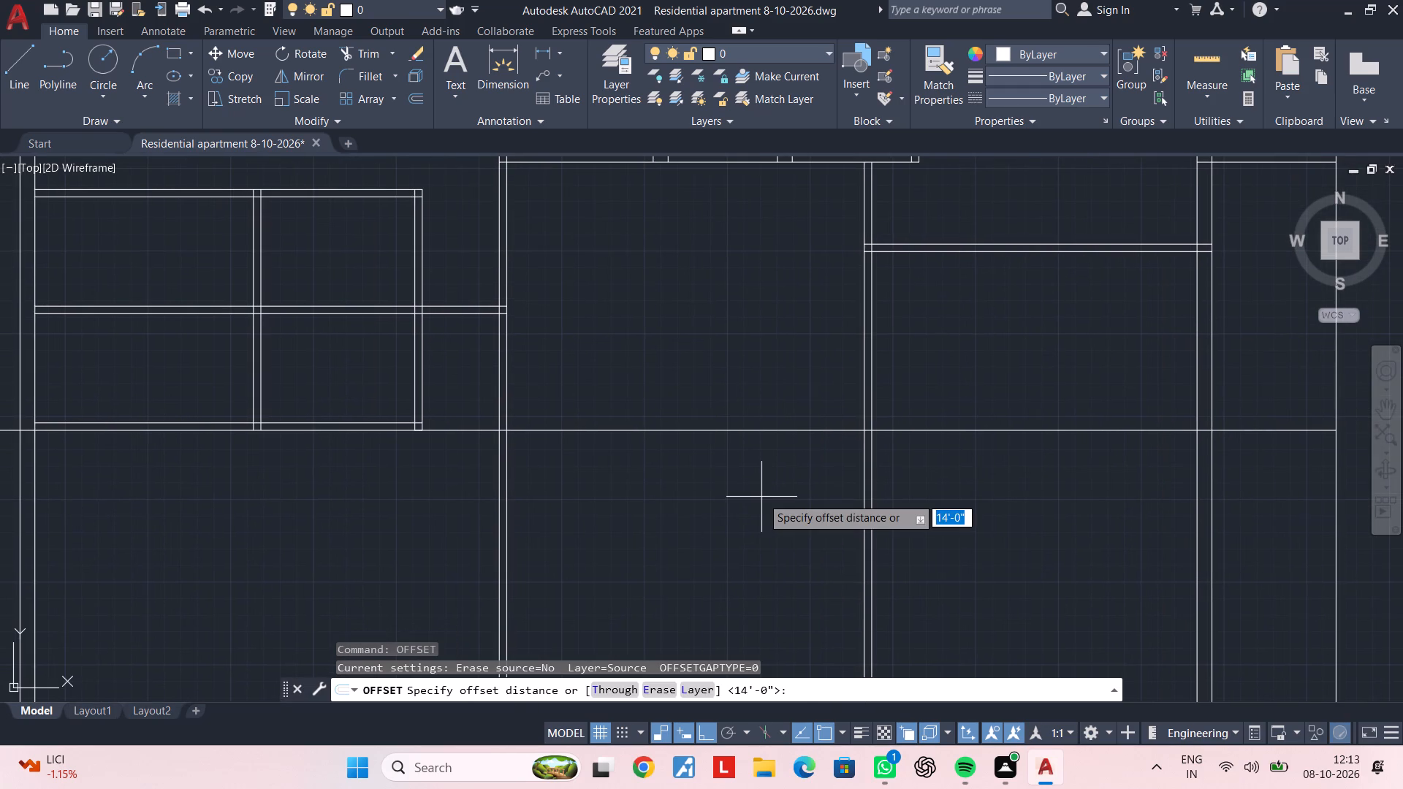
type("4.5\"")
key("Return")
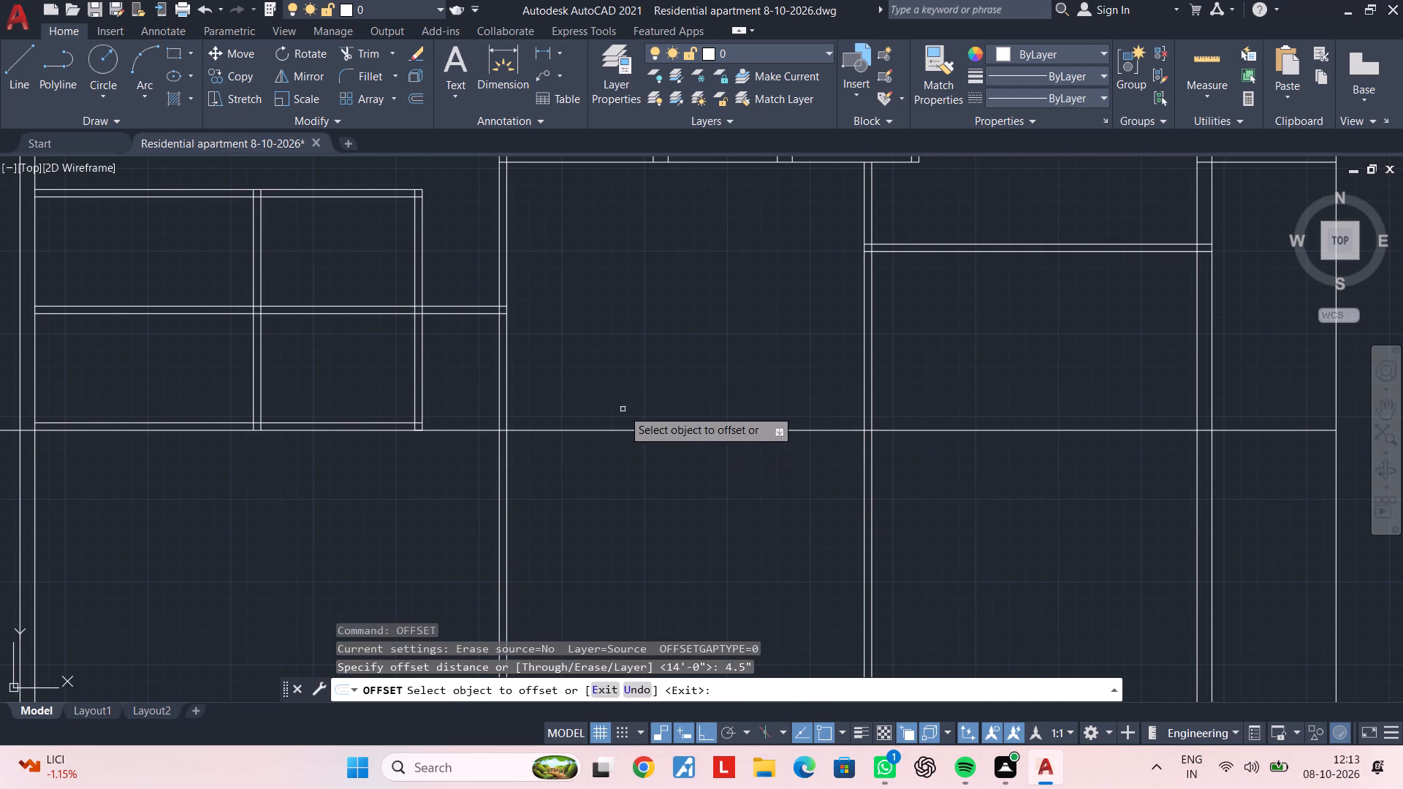
left_click(677, 429)
left_click(691, 408)
key("Escape")
key("Escape")
key("Escape")
key("Escape")
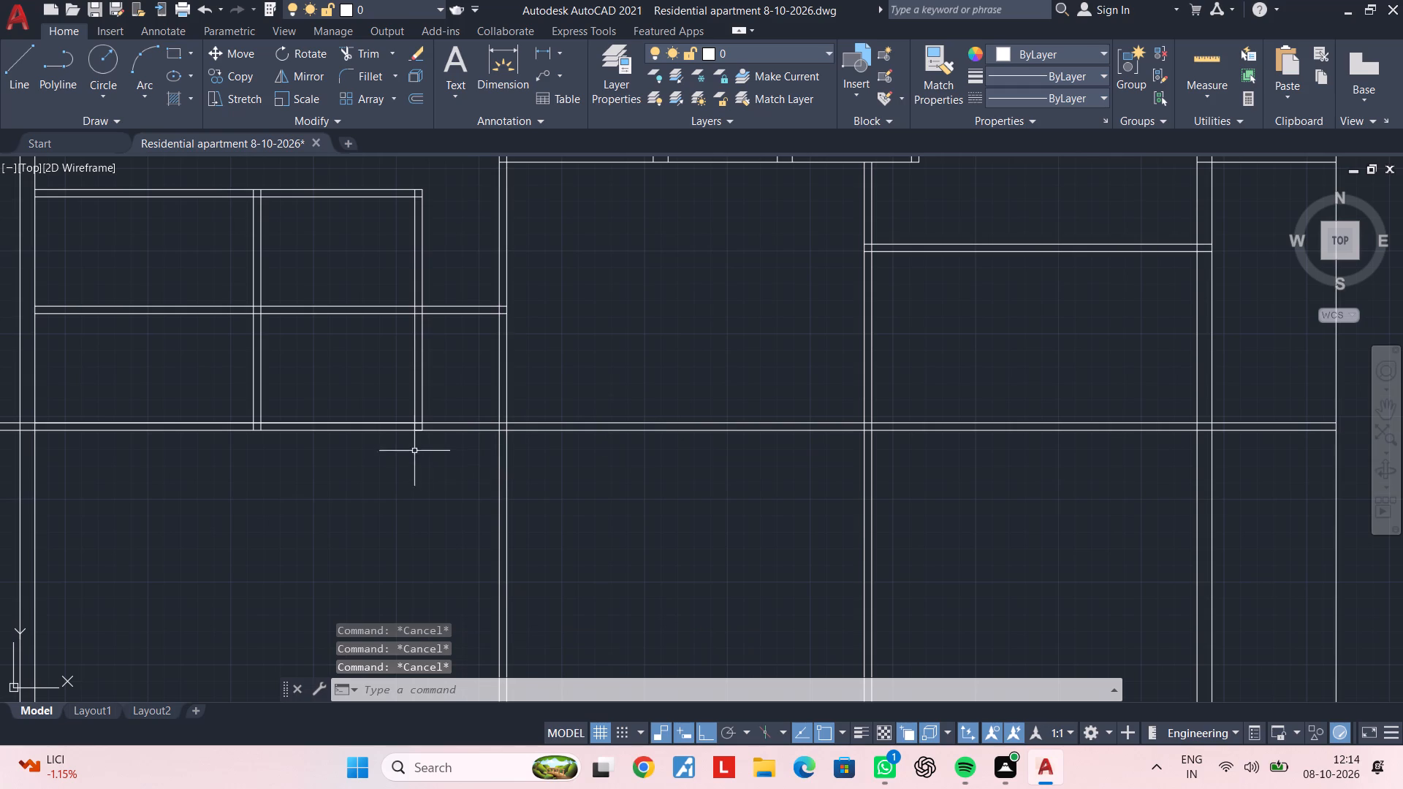
Trim the old upper partition line overlapping the new wall line under the small west rooms and delete its leftover stub.
left_click(382, 422)
key("Escape")
key("Escape")
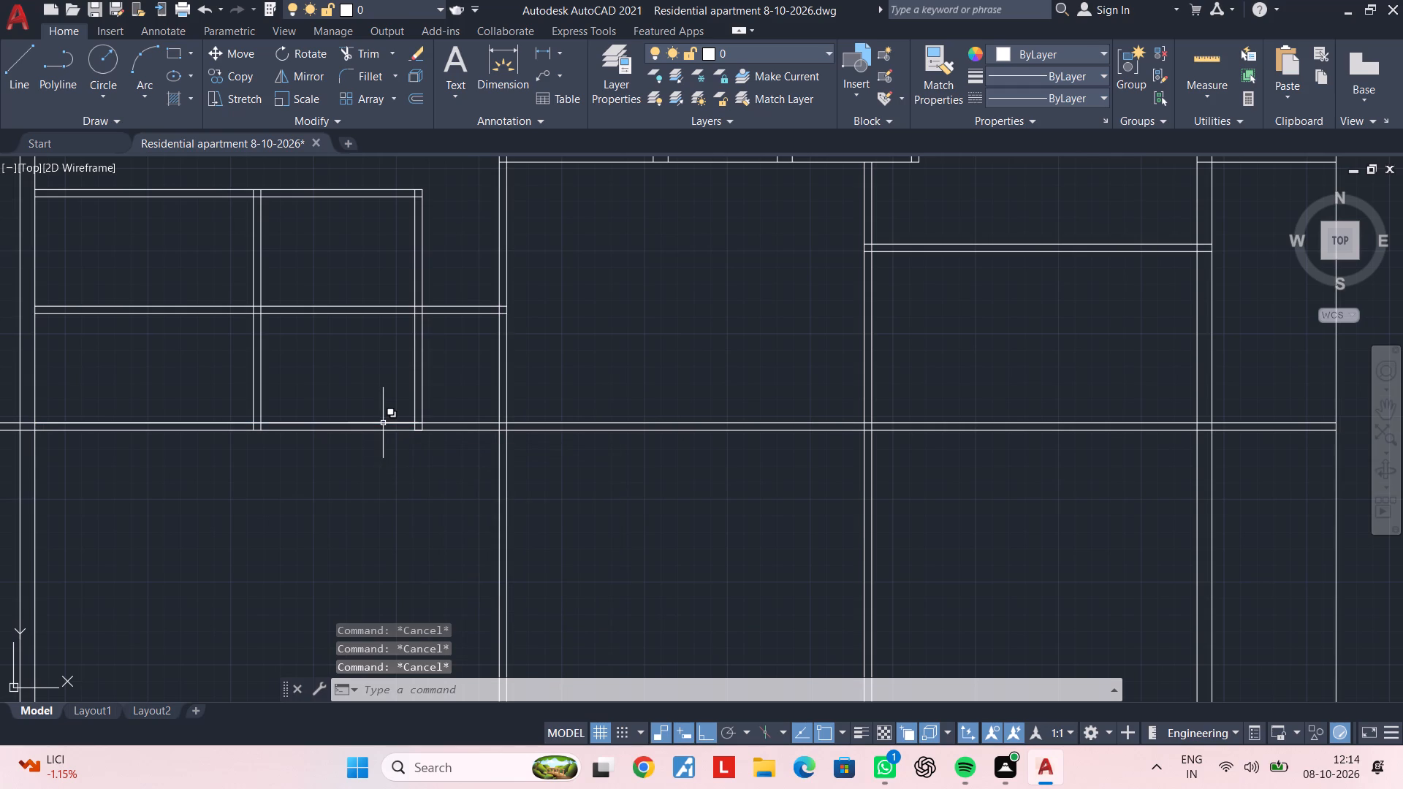
type("tr")
key("space")
left_click(388, 424)
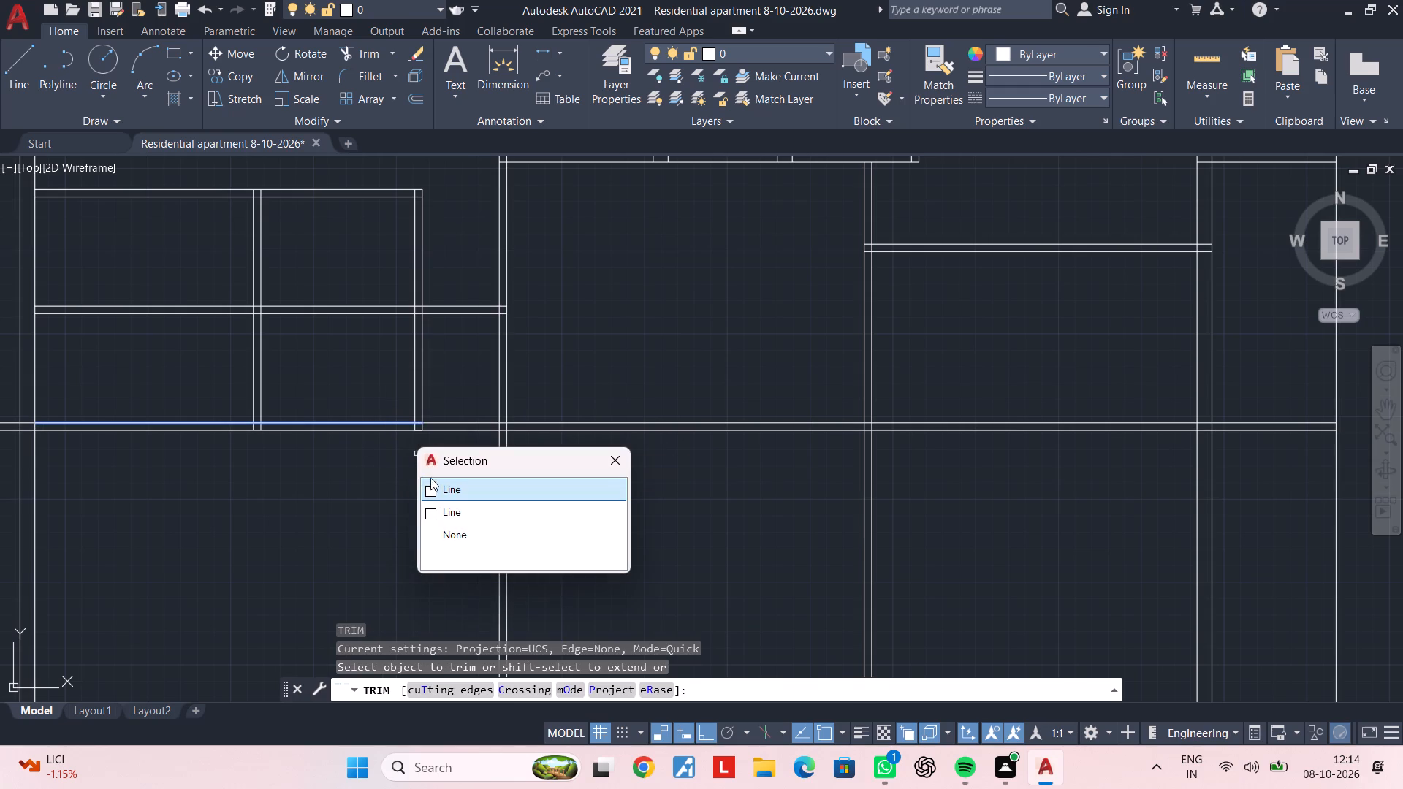
left_click(398, 423)
left_click(243, 424)
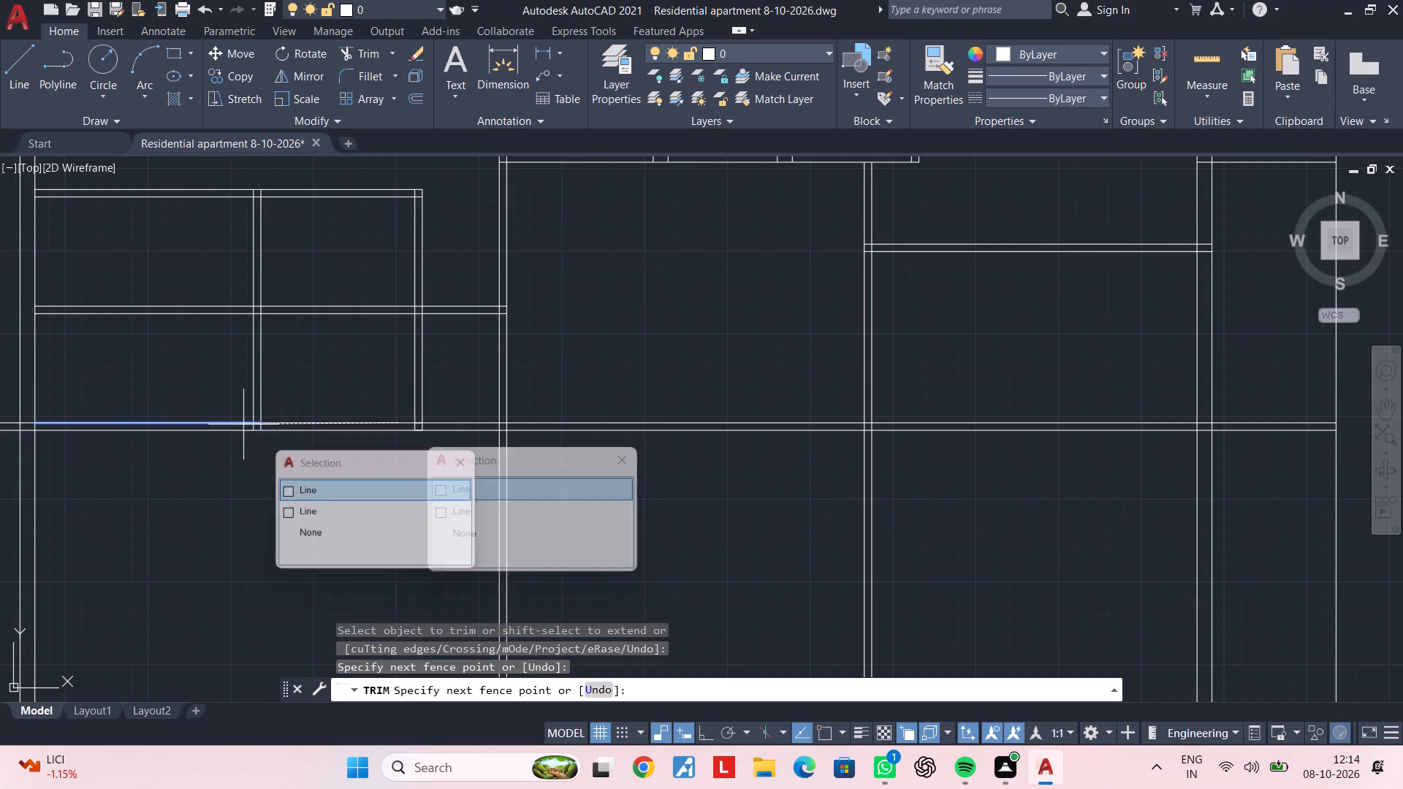
left_click(236, 423)
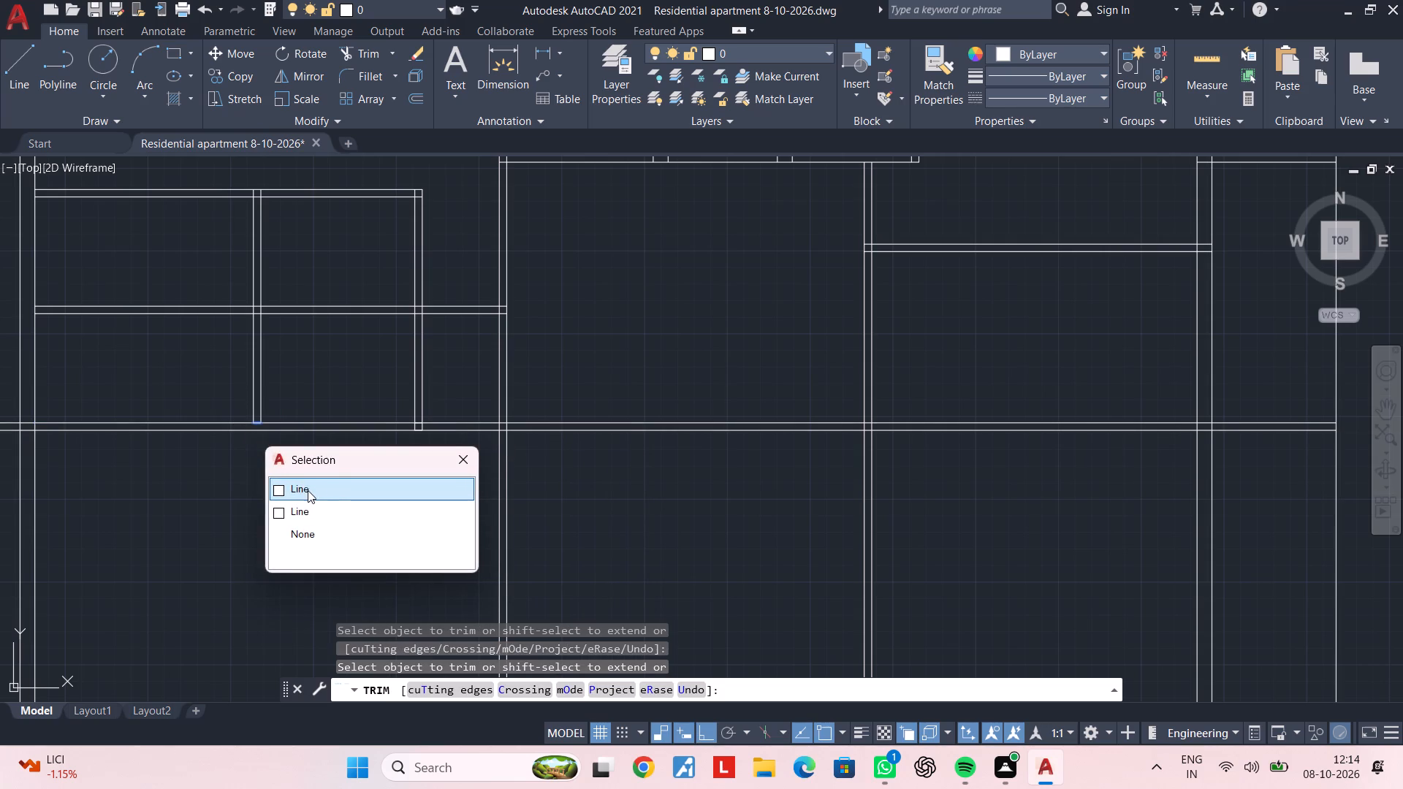
left_click(308, 491)
key("Escape")
scroll(255, 424, "up", 2)
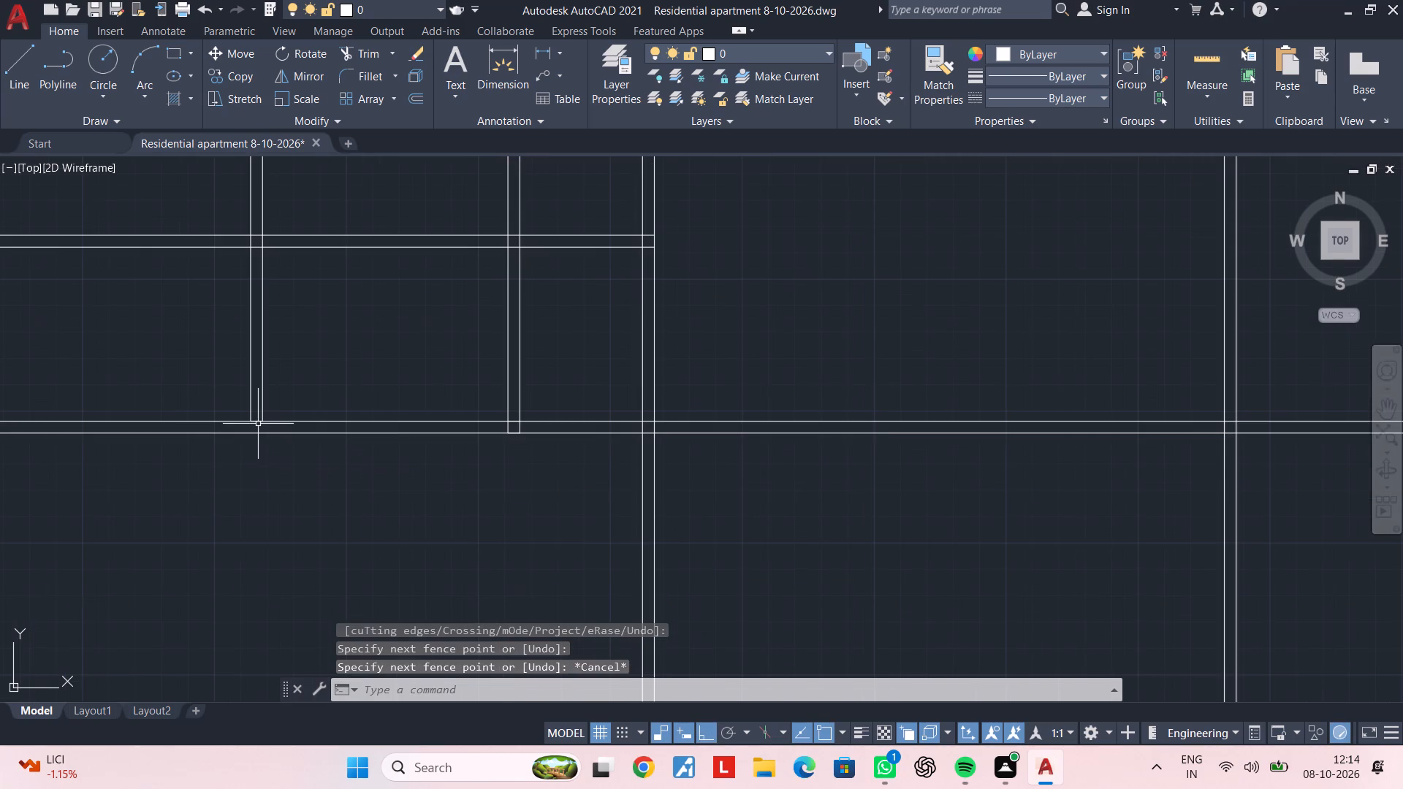
left_click(256, 419)
left_click(316, 489)
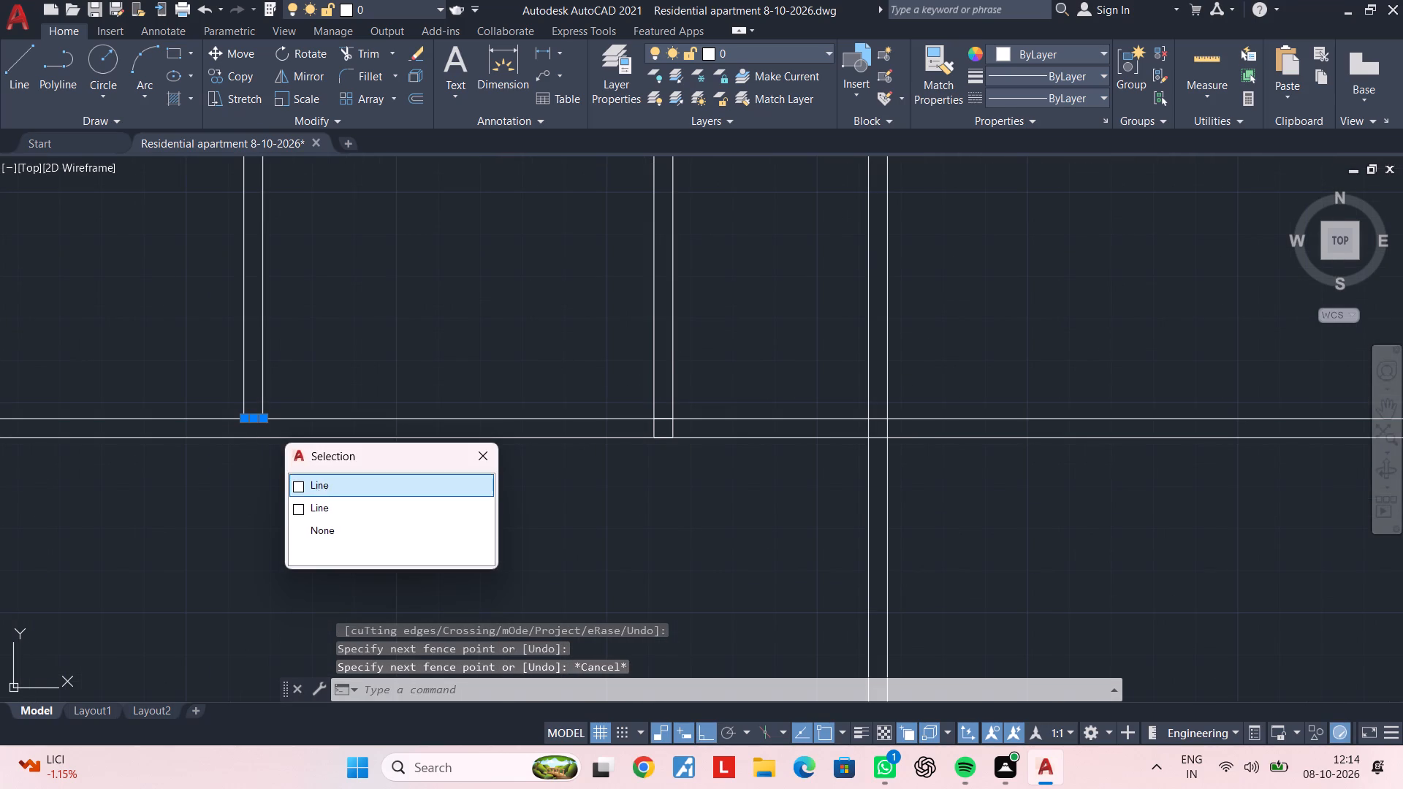
key("Delete")
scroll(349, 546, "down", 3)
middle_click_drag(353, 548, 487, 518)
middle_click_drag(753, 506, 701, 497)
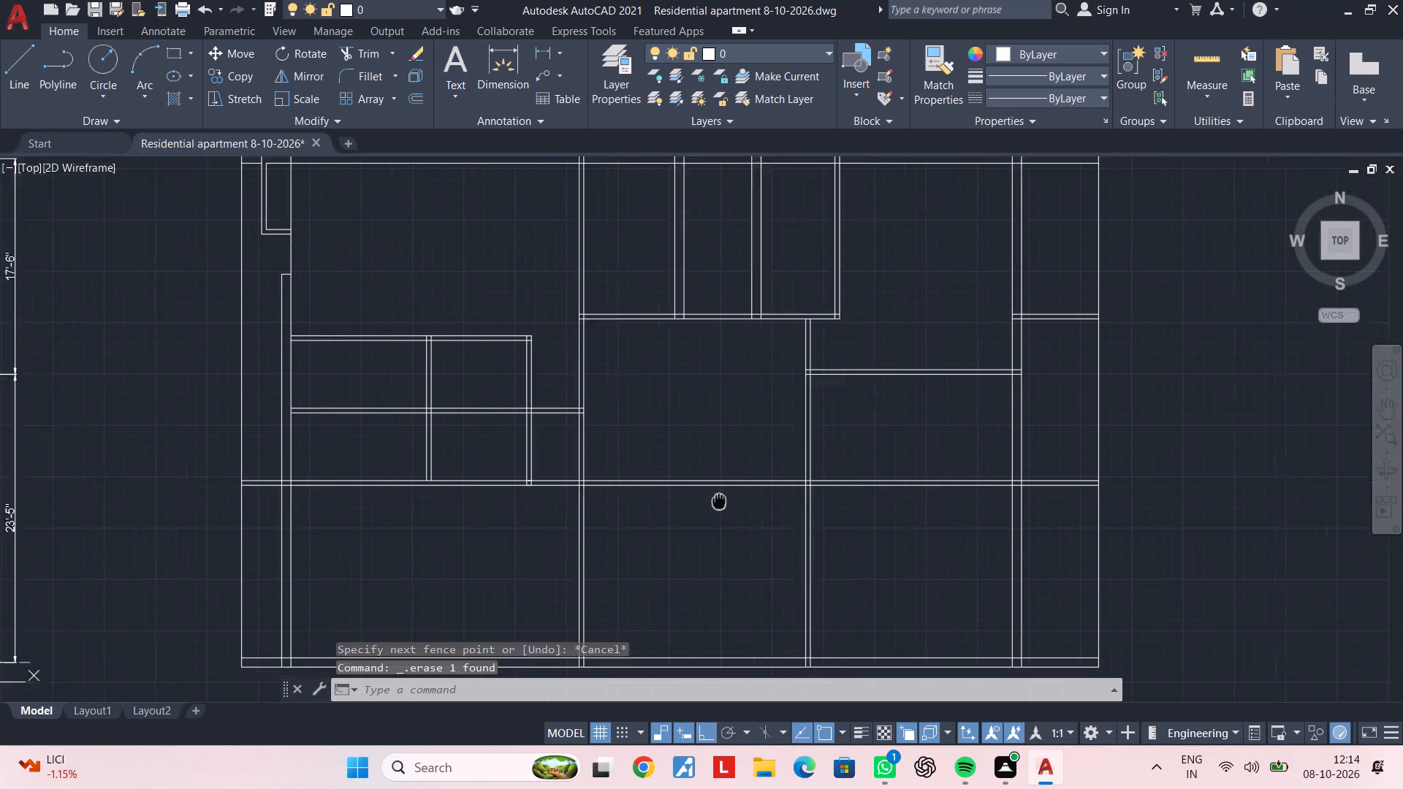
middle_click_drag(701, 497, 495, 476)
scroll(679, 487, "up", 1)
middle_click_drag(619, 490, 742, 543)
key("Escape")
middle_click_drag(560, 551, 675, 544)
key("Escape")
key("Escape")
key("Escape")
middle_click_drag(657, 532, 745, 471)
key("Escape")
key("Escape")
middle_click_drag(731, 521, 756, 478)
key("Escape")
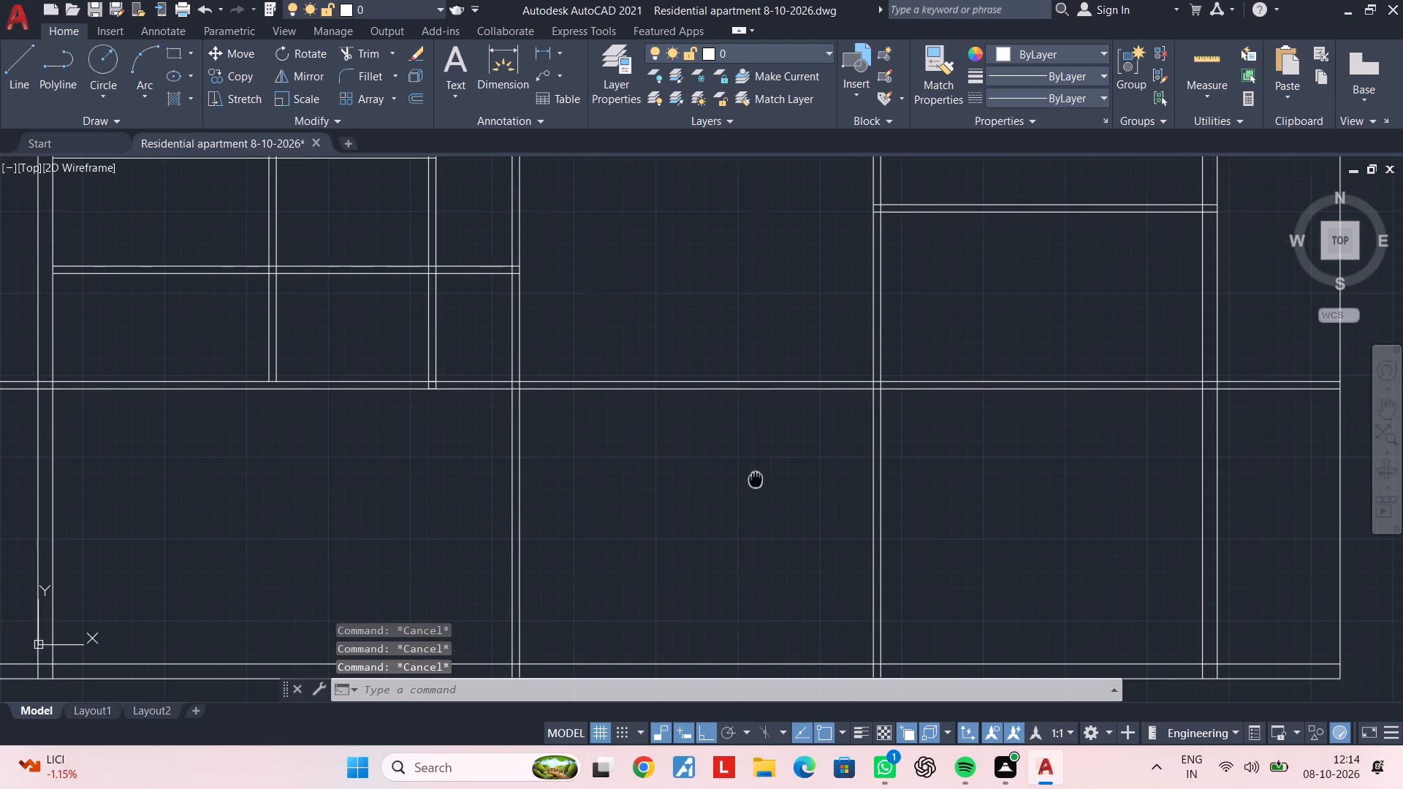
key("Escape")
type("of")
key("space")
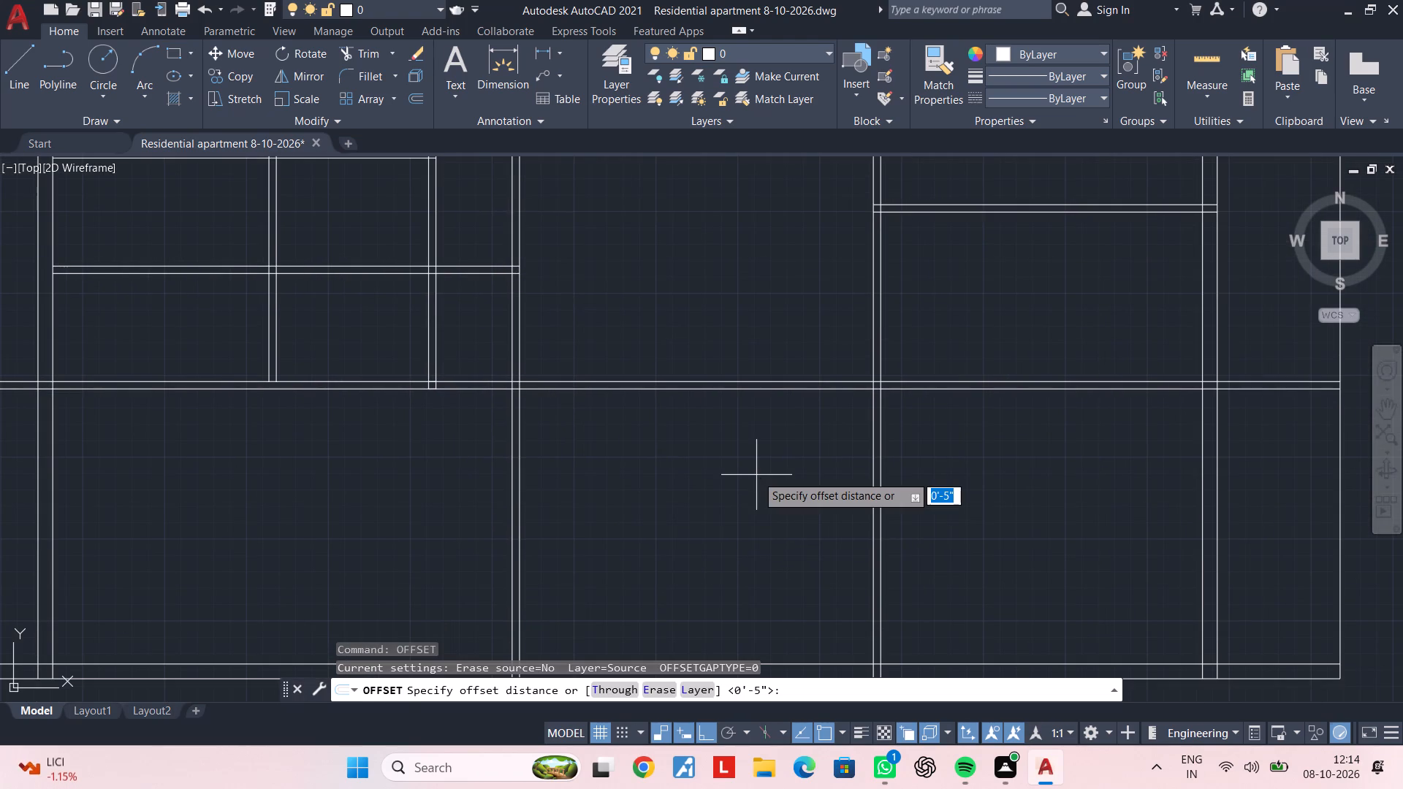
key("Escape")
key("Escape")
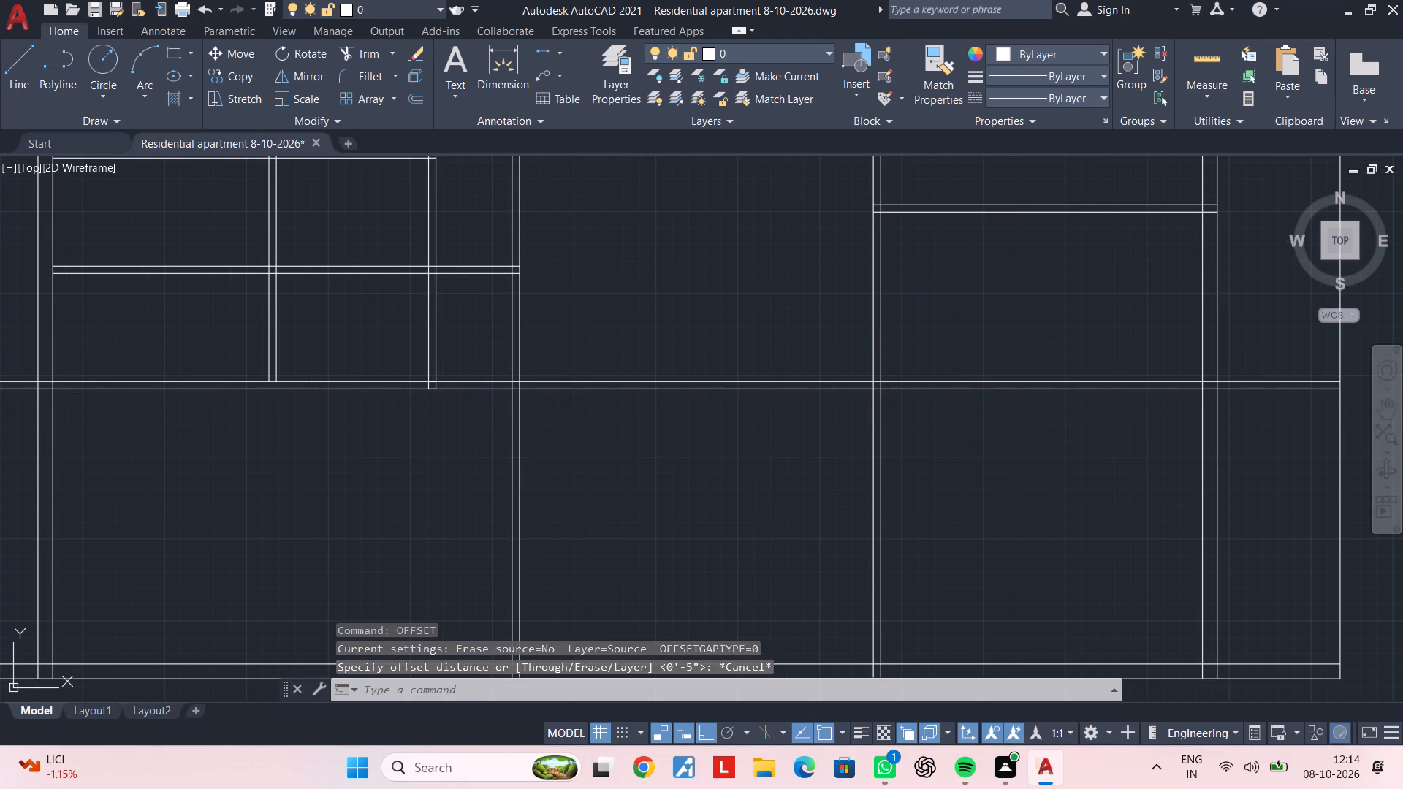
Trim the full-width wall's two lines across the southeast room and delete their leftover stubs in the east strip.
middle_click_drag(1113, 459, 905, 471)
key("Escape")
key("Escape")
type("tr")
key("space")
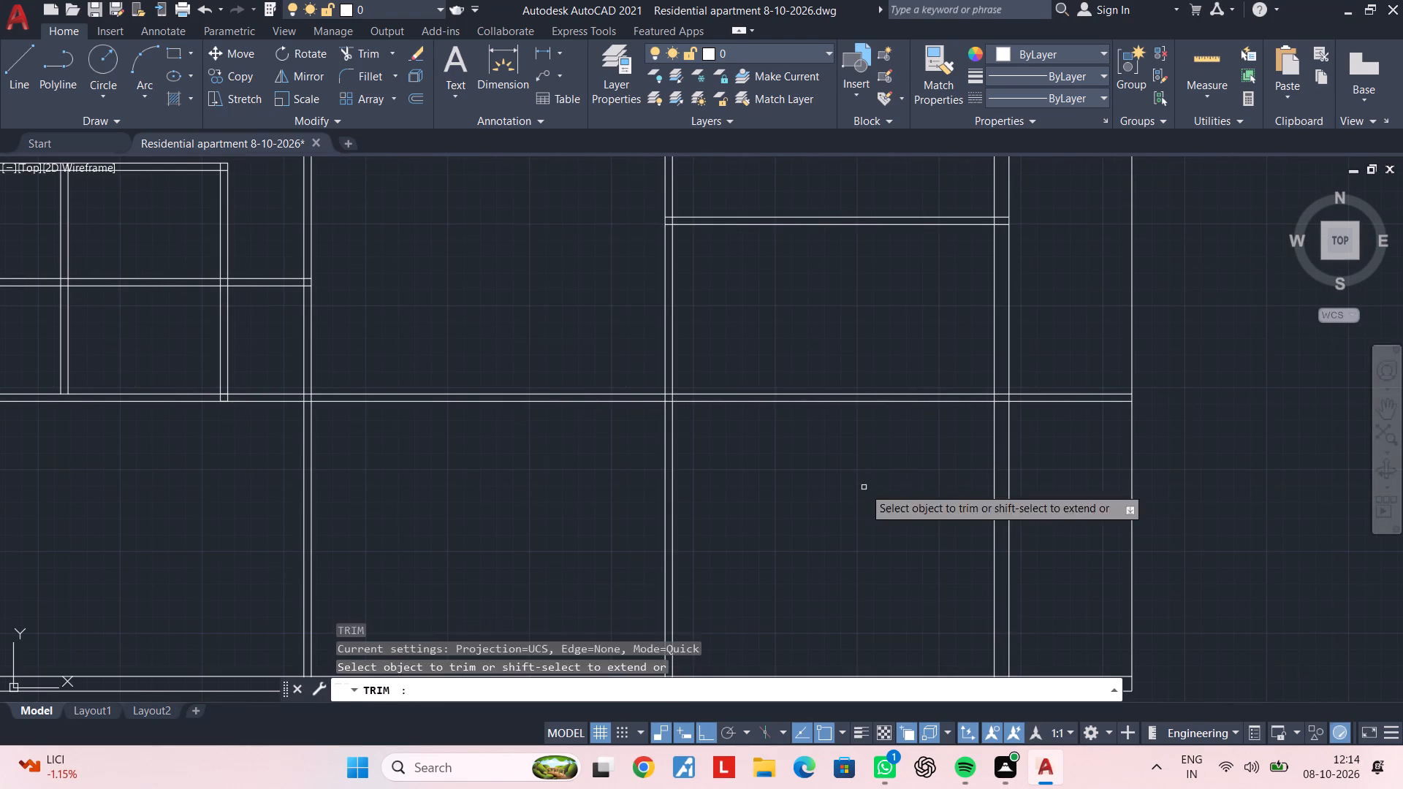
left_click(845, 497)
left_click(856, 362)
key("Escape")
left_click_drag(1061, 452, 1068, 435)
left_click(1056, 365)
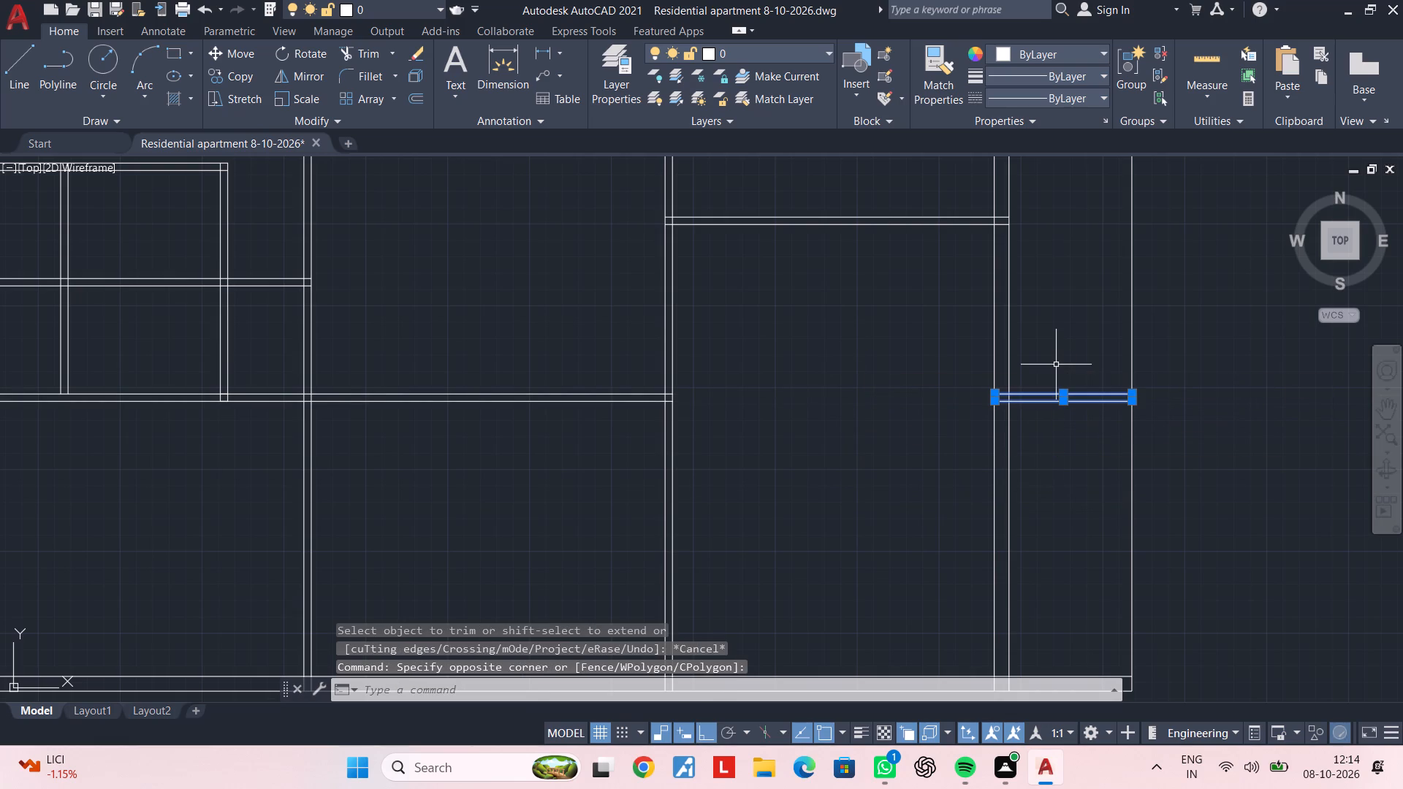
key("Delete")
key("Escape")
key("Escape")
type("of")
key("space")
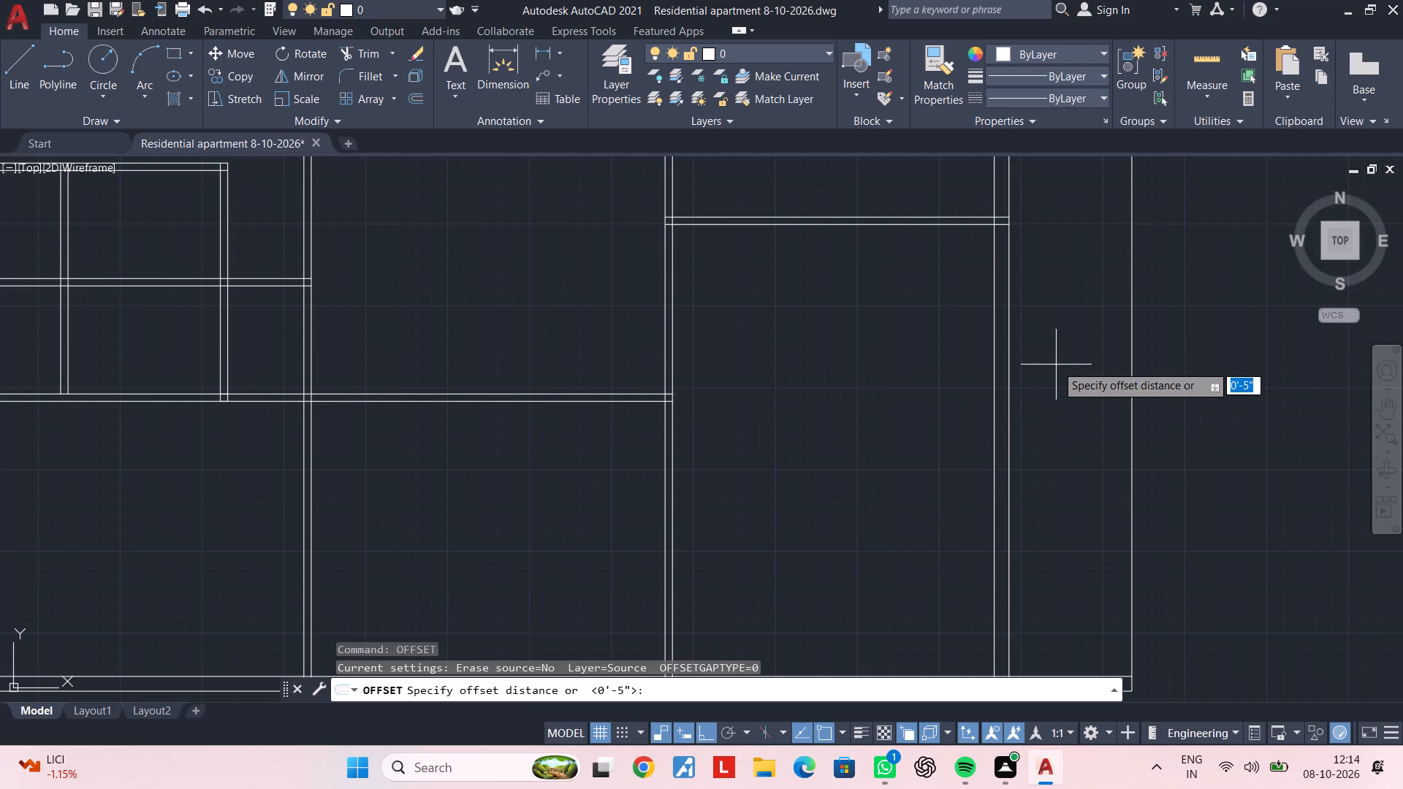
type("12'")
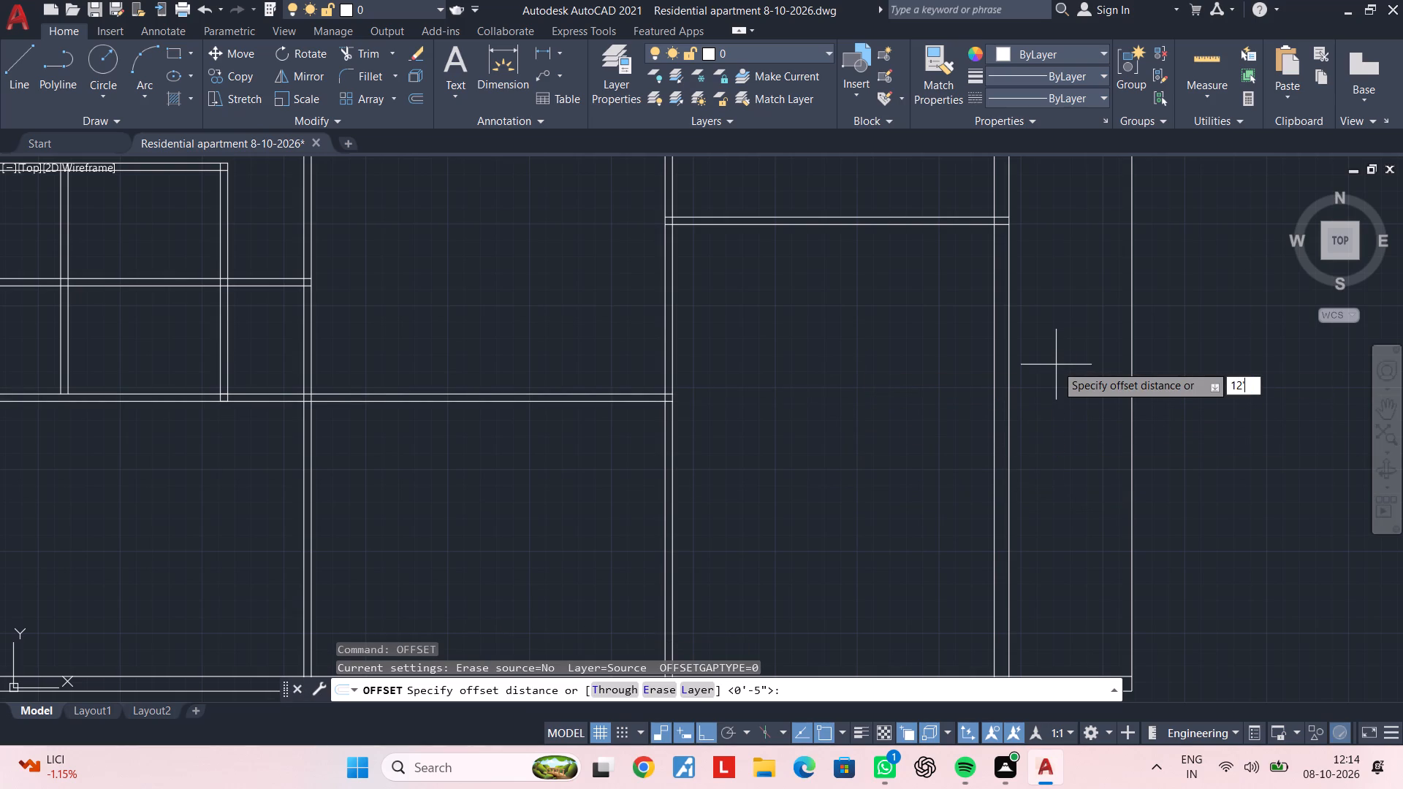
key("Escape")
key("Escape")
Offset the west line of the wall beside the southeast room 12'7.5" to the west.
type("of 12'7.5\"")
key("Return")
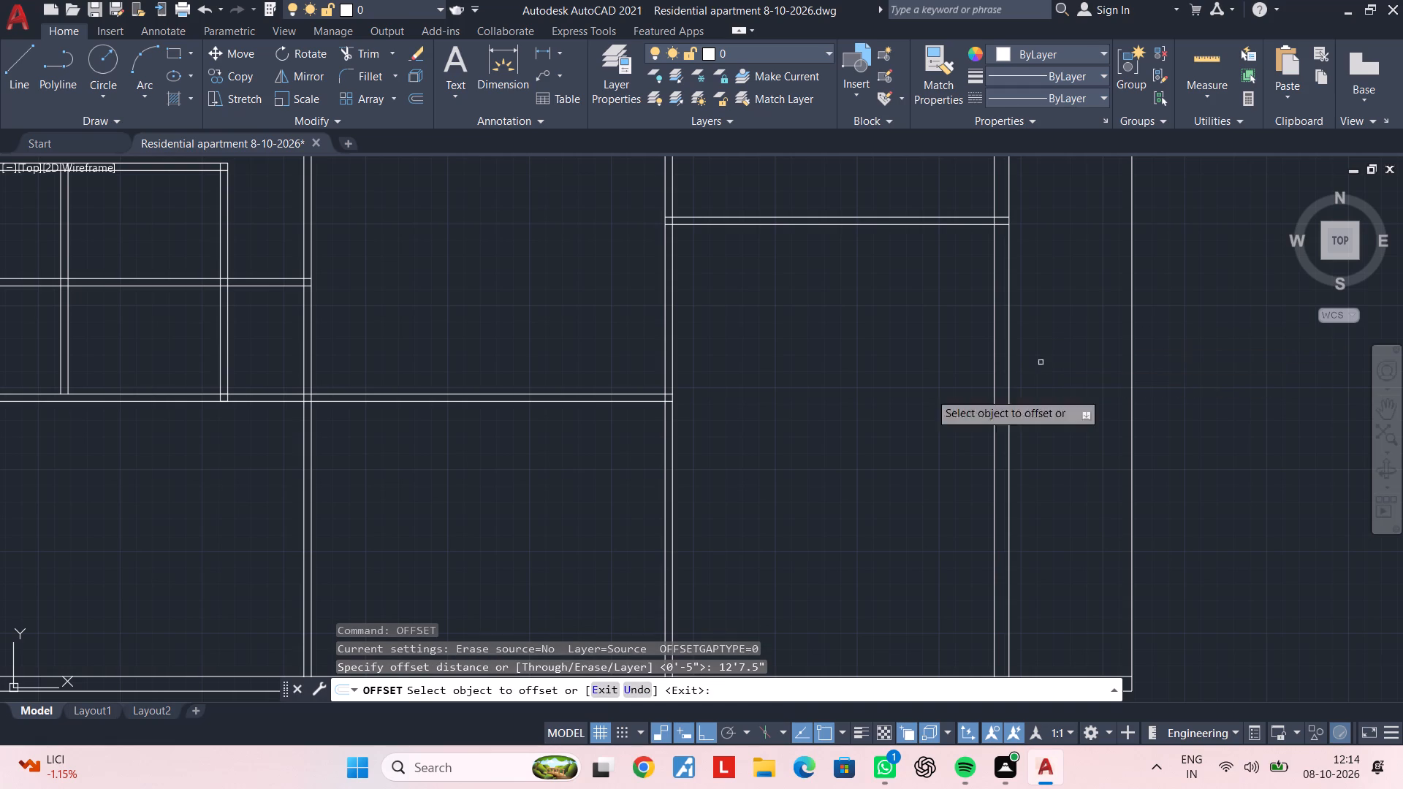
middle_click_drag(756, 464, 813, 458)
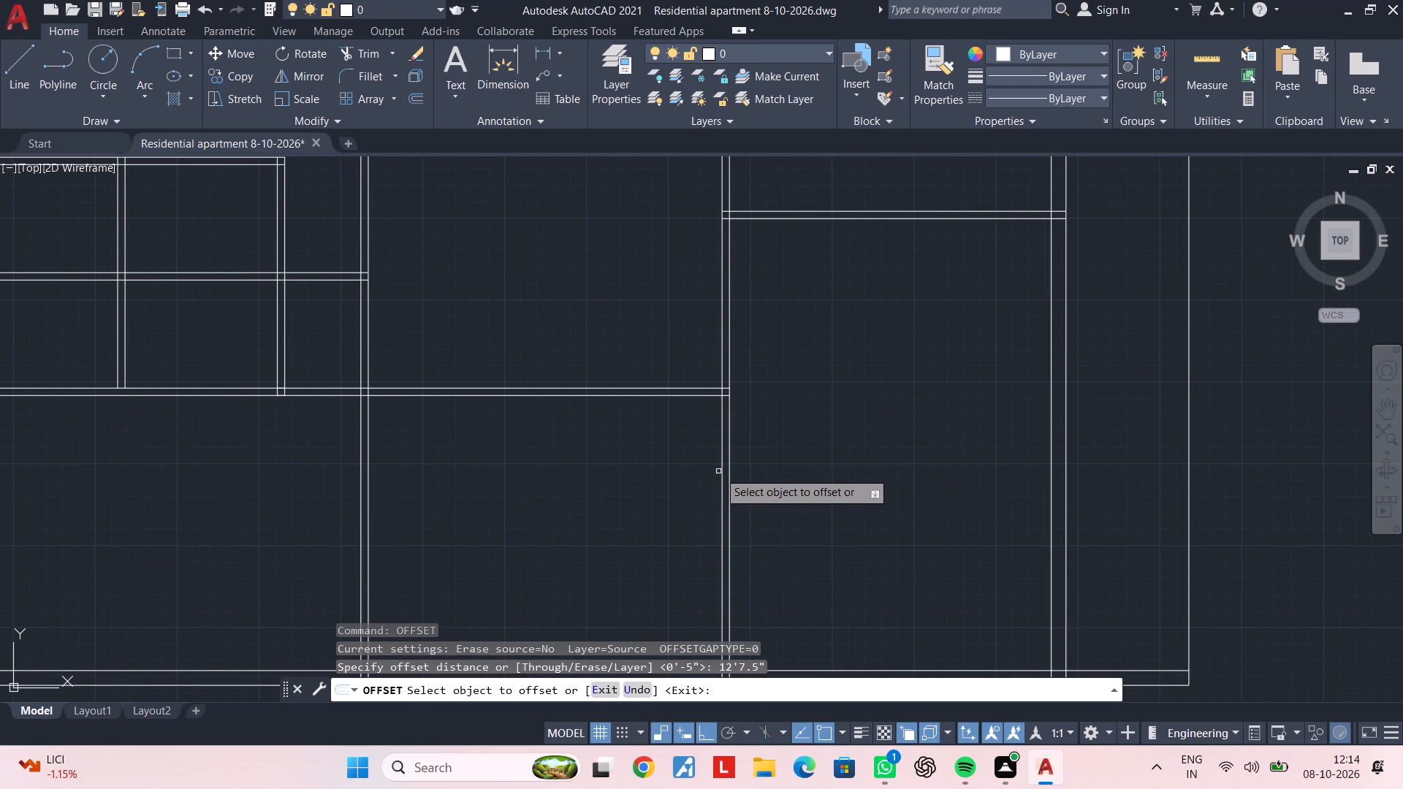
left_click(720, 470)
scroll(620, 467, "down", 2)
middle_click_drag(620, 467, 630, 481)
scroll(599, 467, "up", 1)
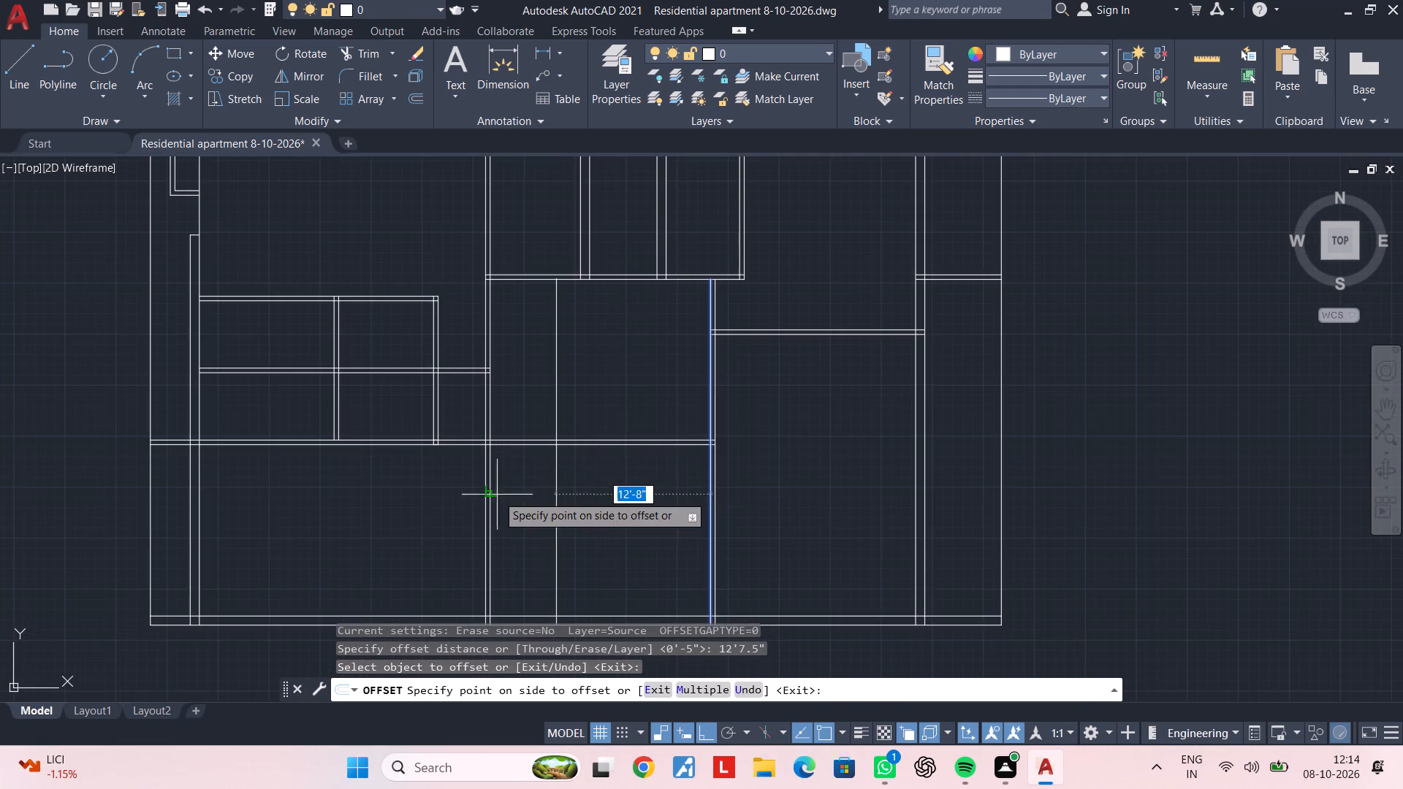
scroll(544, 490, "up", 2)
left_click(613, 472)
key("space")
Offset the new vertical line in the south middle room 4.5" to the west to give the partition its thickness.
key("space")
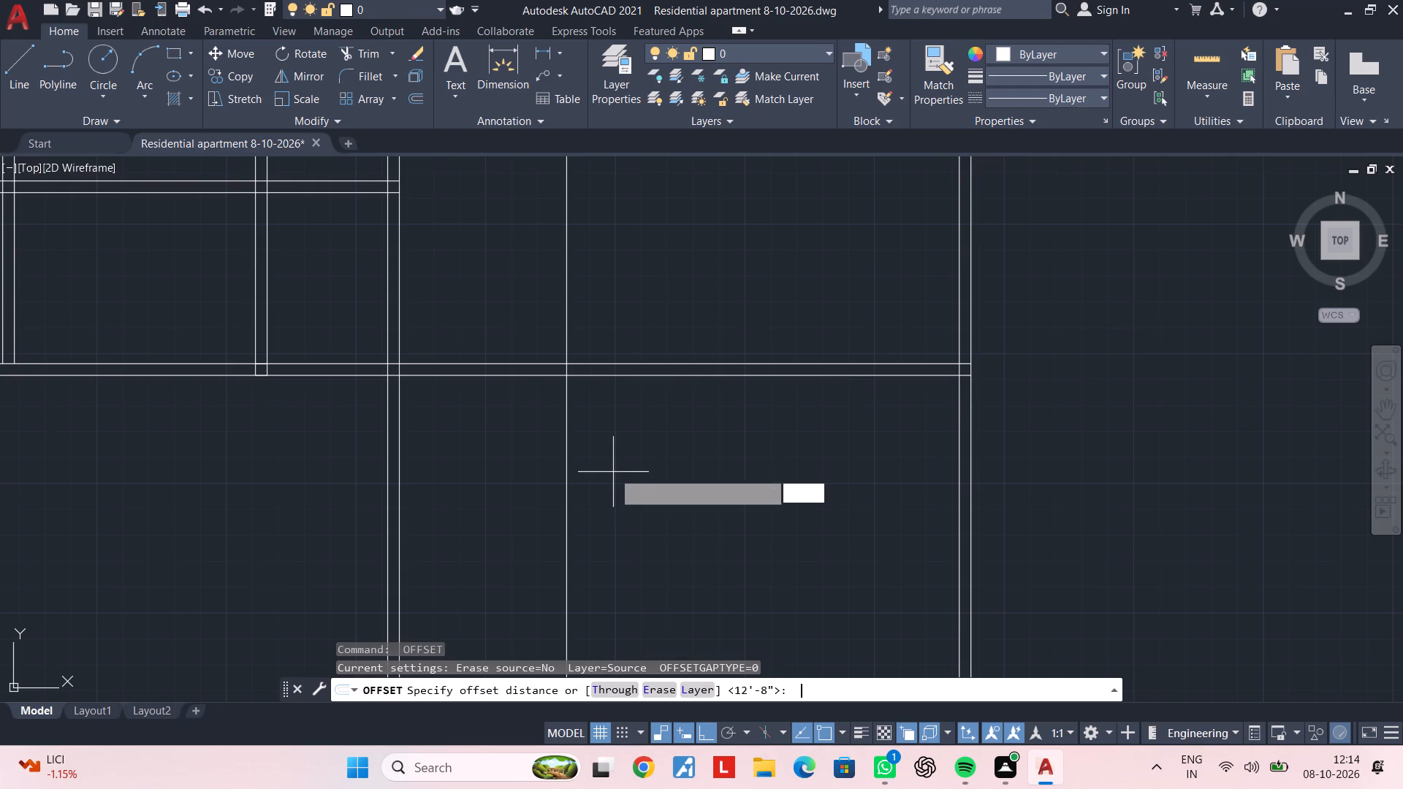
type("4.5\"")
key("Return")
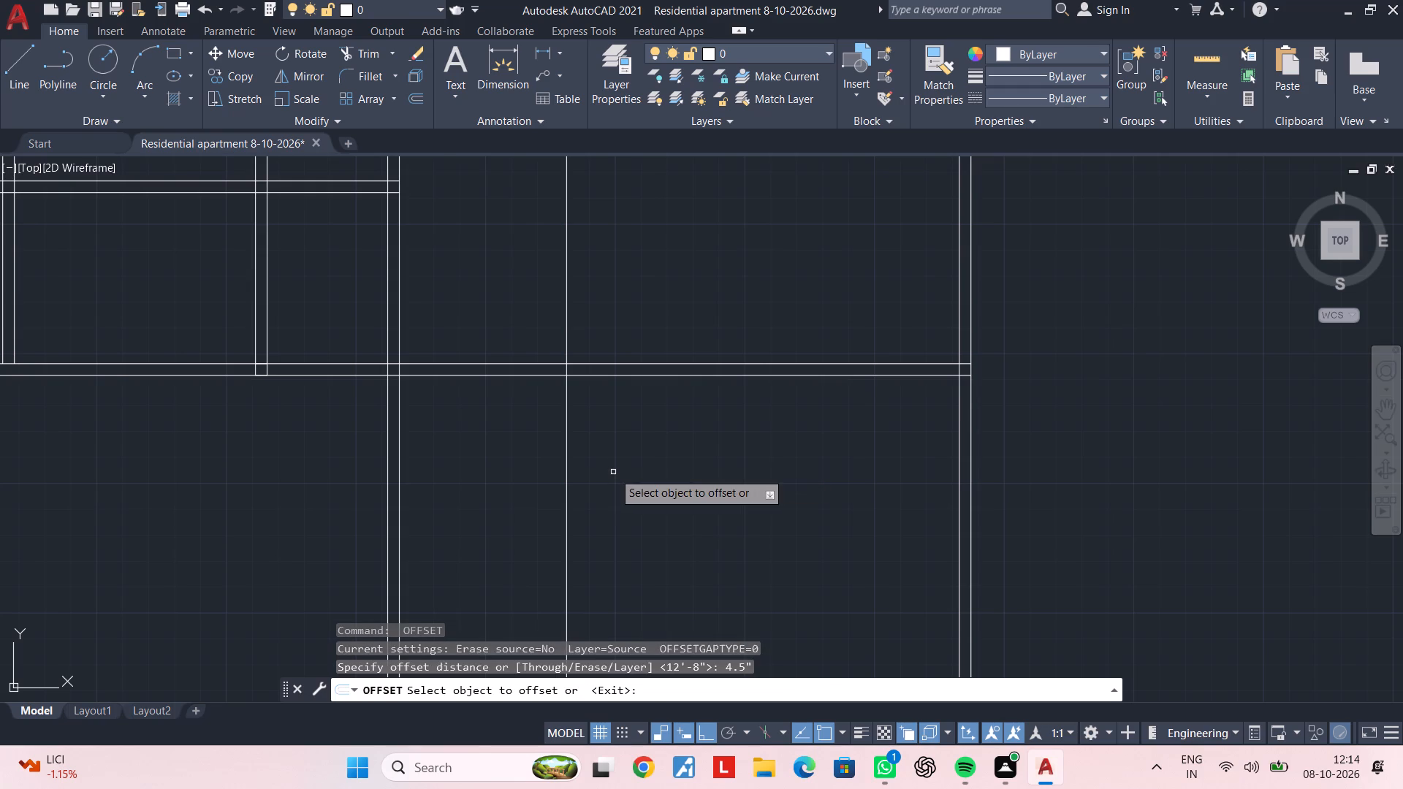
left_click(568, 452)
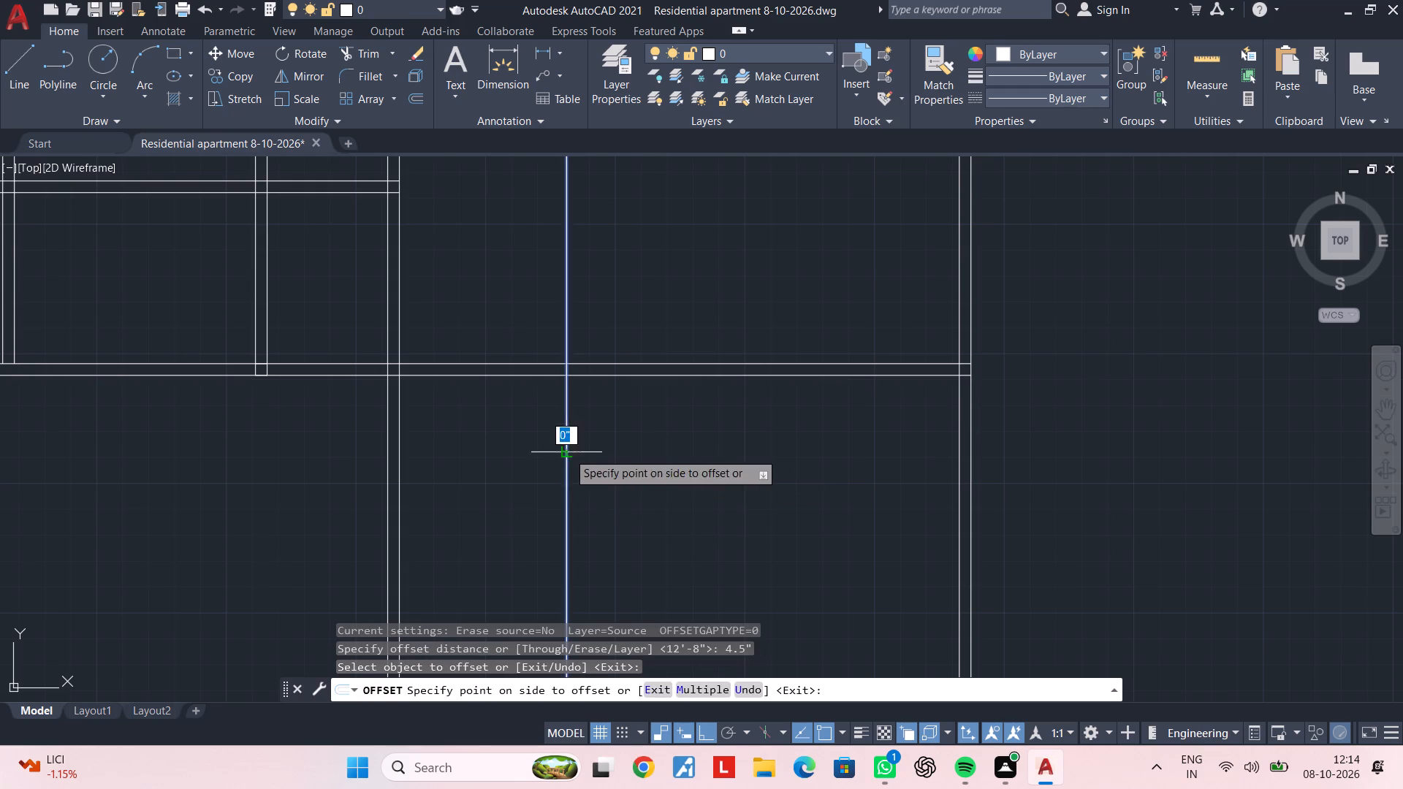
left_click(494, 456)
key("Escape")
key("Escape")
middle_click_drag(500, 462, 575, 481)
key("Escape")
key("Escape")
key("Escape")
key("Escape")
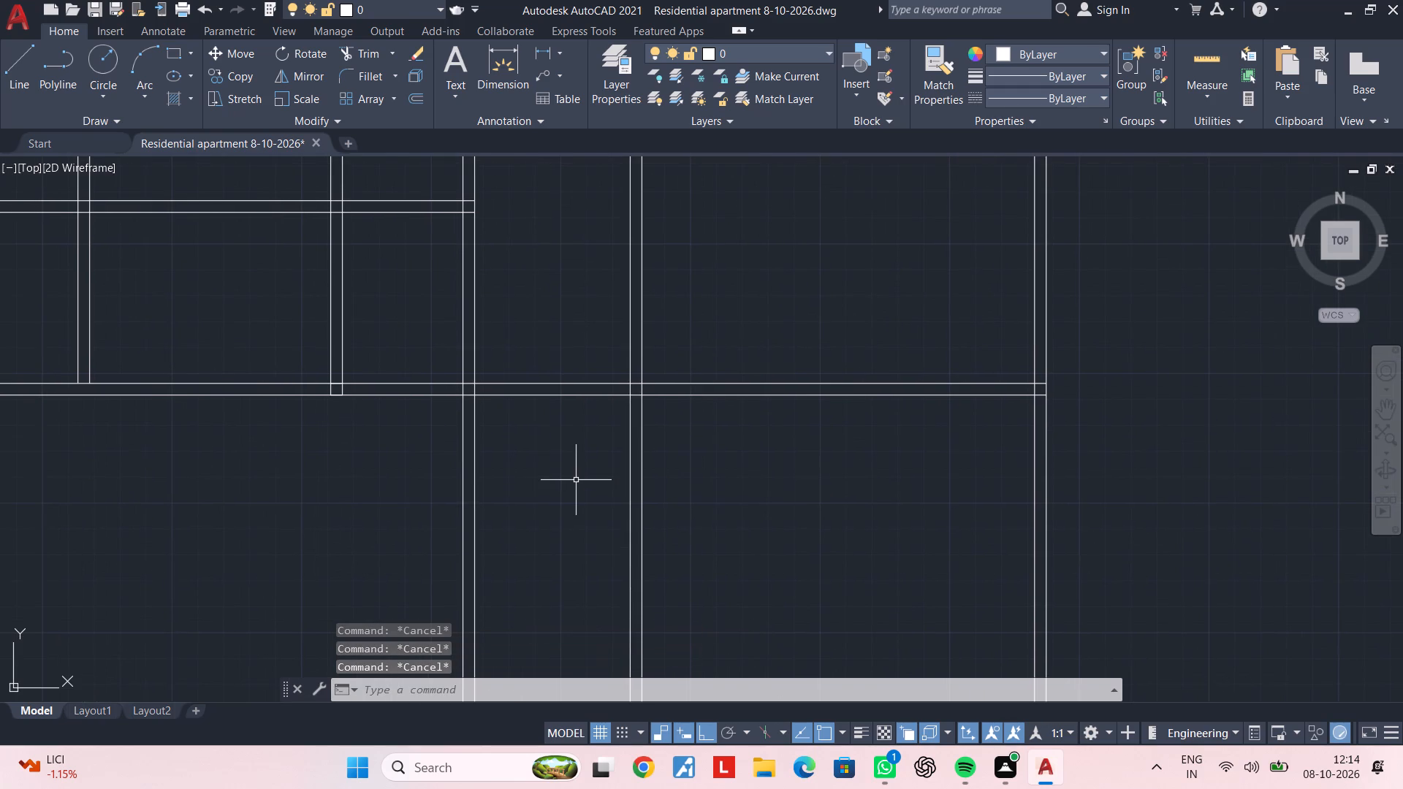
key("Escape")
key("Escape")
key("Escape")
key("Escape")
Trim both lines of the new vertical partition where they run north of the horizontal wall.
type("tr")
key("space")
left_click(730, 293)
left_click(618, 327)
scroll(626, 339, "down", 2)
middle_click_drag(638, 354, 657, 374)
scroll(658, 389, "up", 2)
middle_click_drag(587, 401, 660, 413)
key("Escape")
key("Escape")
key("Escape")
Offset the lower line of the horizontal wall above the south rooms 5' to the south.
type("of")
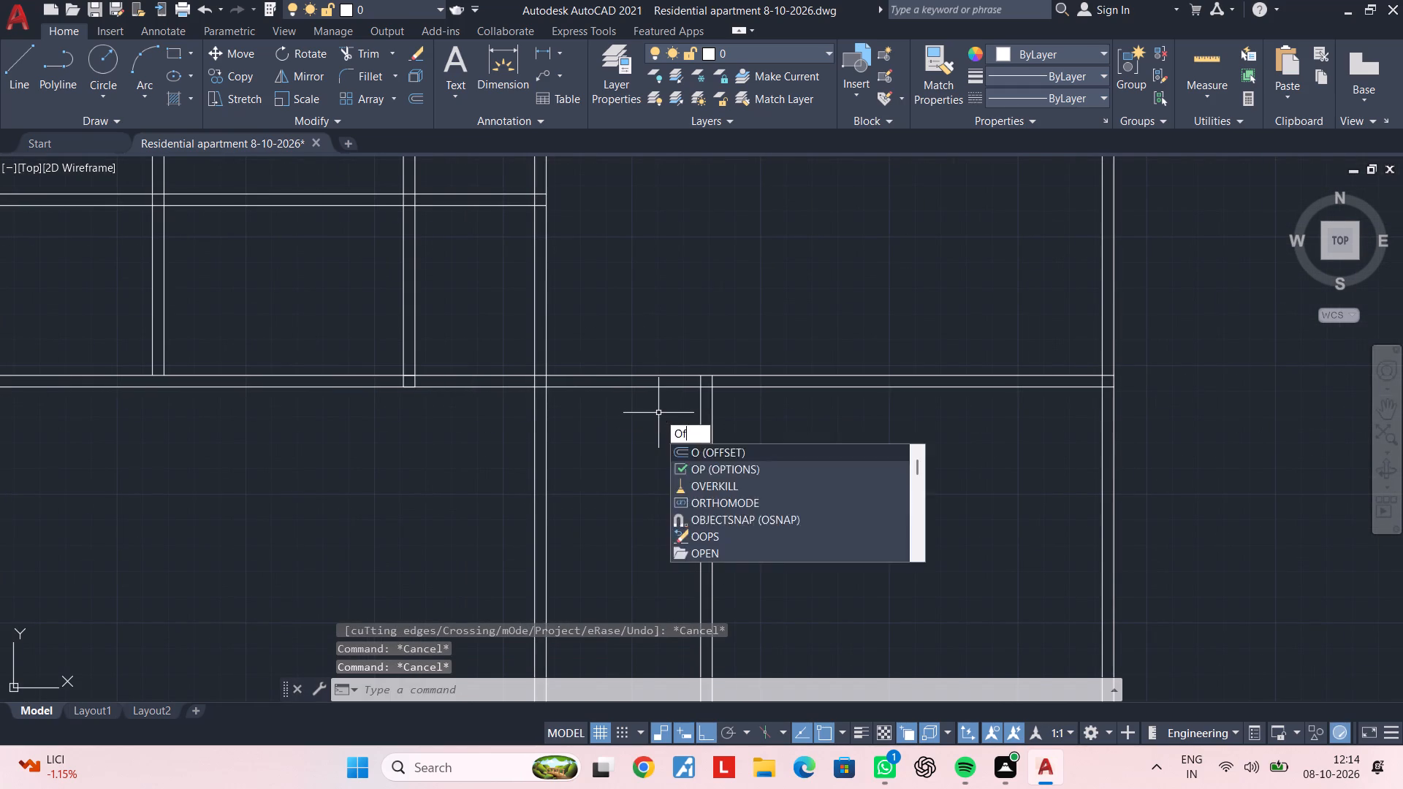
key("space")
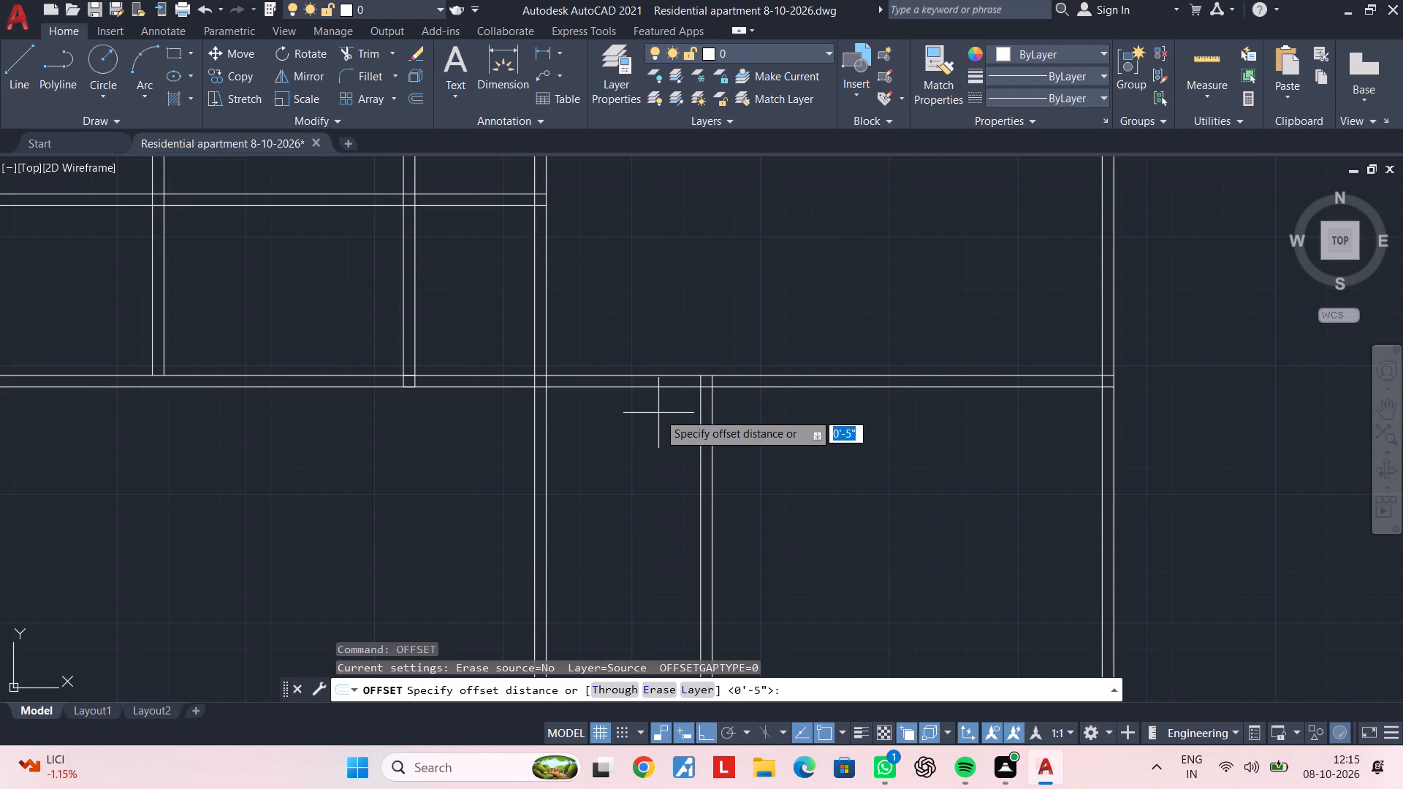
type("5'")
key("Return")
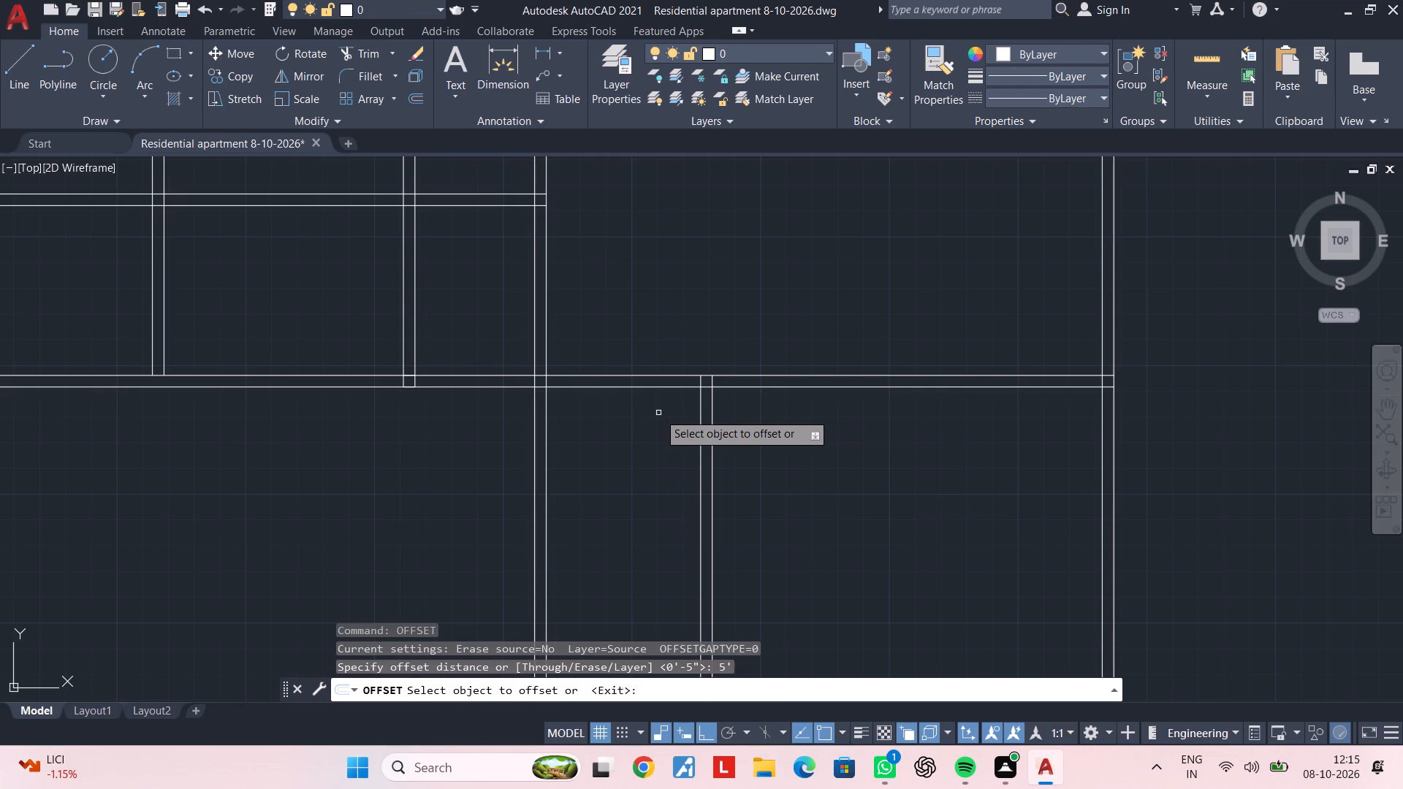
left_click(639, 389)
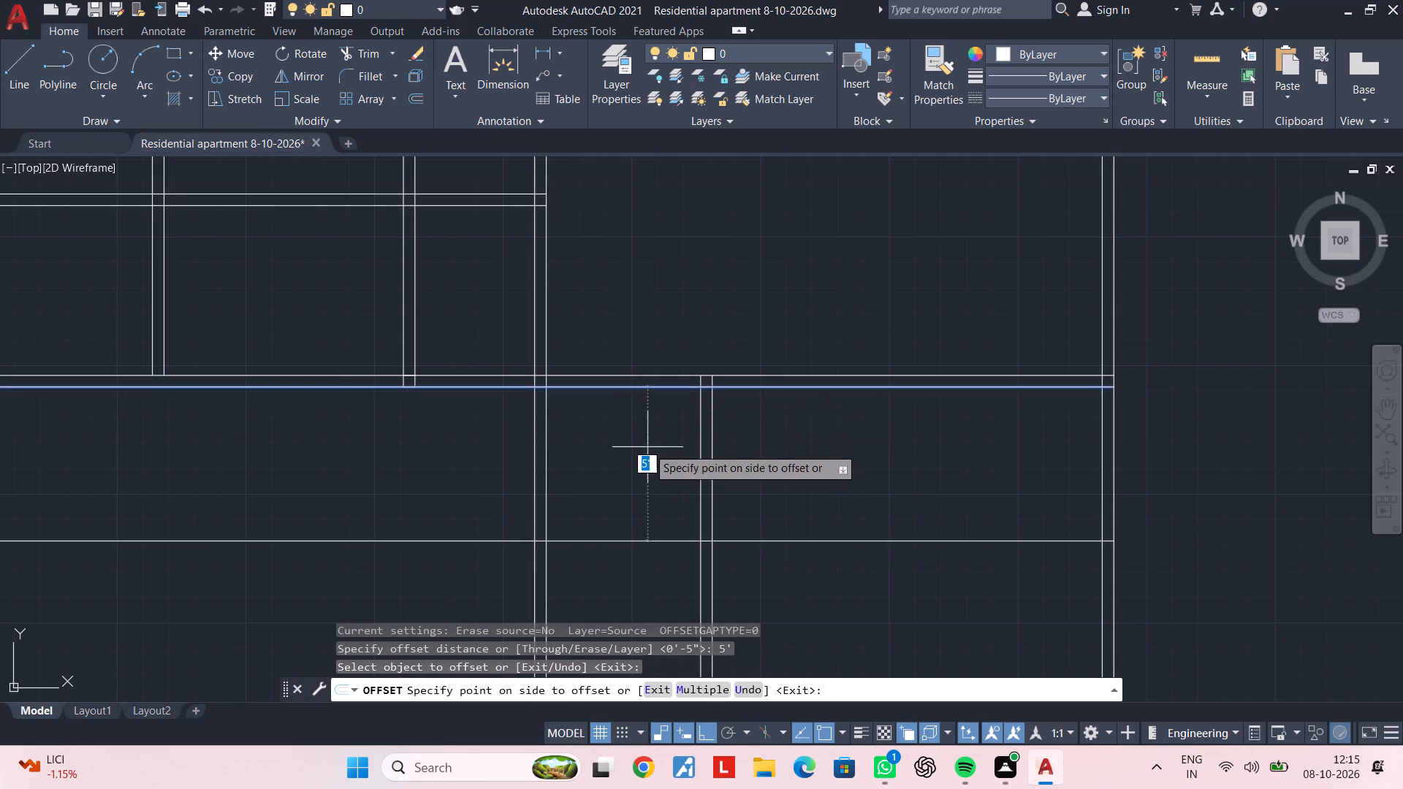
left_click(647, 448)
scroll(645, 468, "down", 2)
middle_click(645, 469)
scroll(645, 469, "up", 1)
key("Escape")
key("Escape")
Trim the new horizontal line across the southwest room and delete its leftover stub in the west strip.
key("t")
key("r")
key("space")
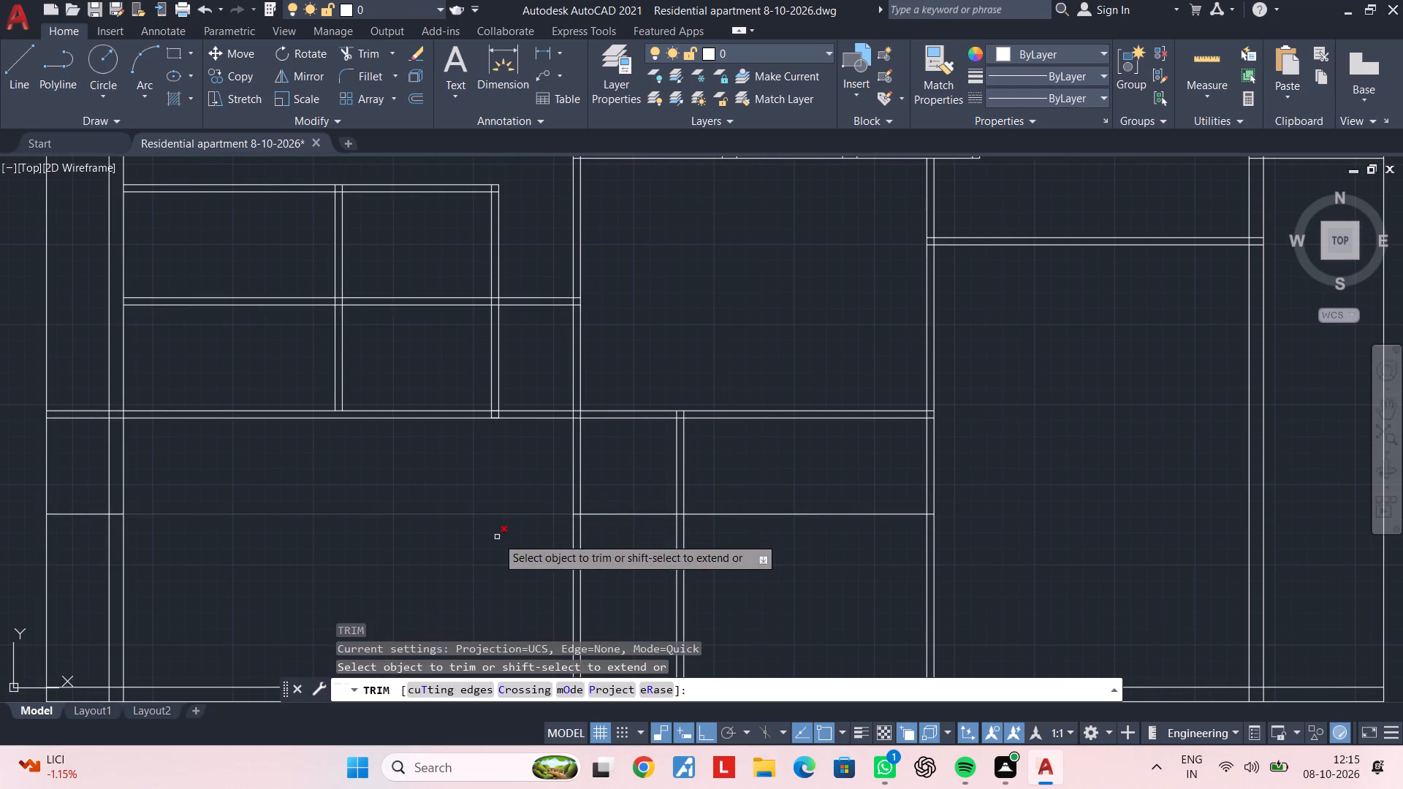
left_click(494, 539)
left_click(495, 479)
middle_click_drag(499, 509, 719, 514)
key("Escape")
left_click(297, 508)
left_click(289, 525)
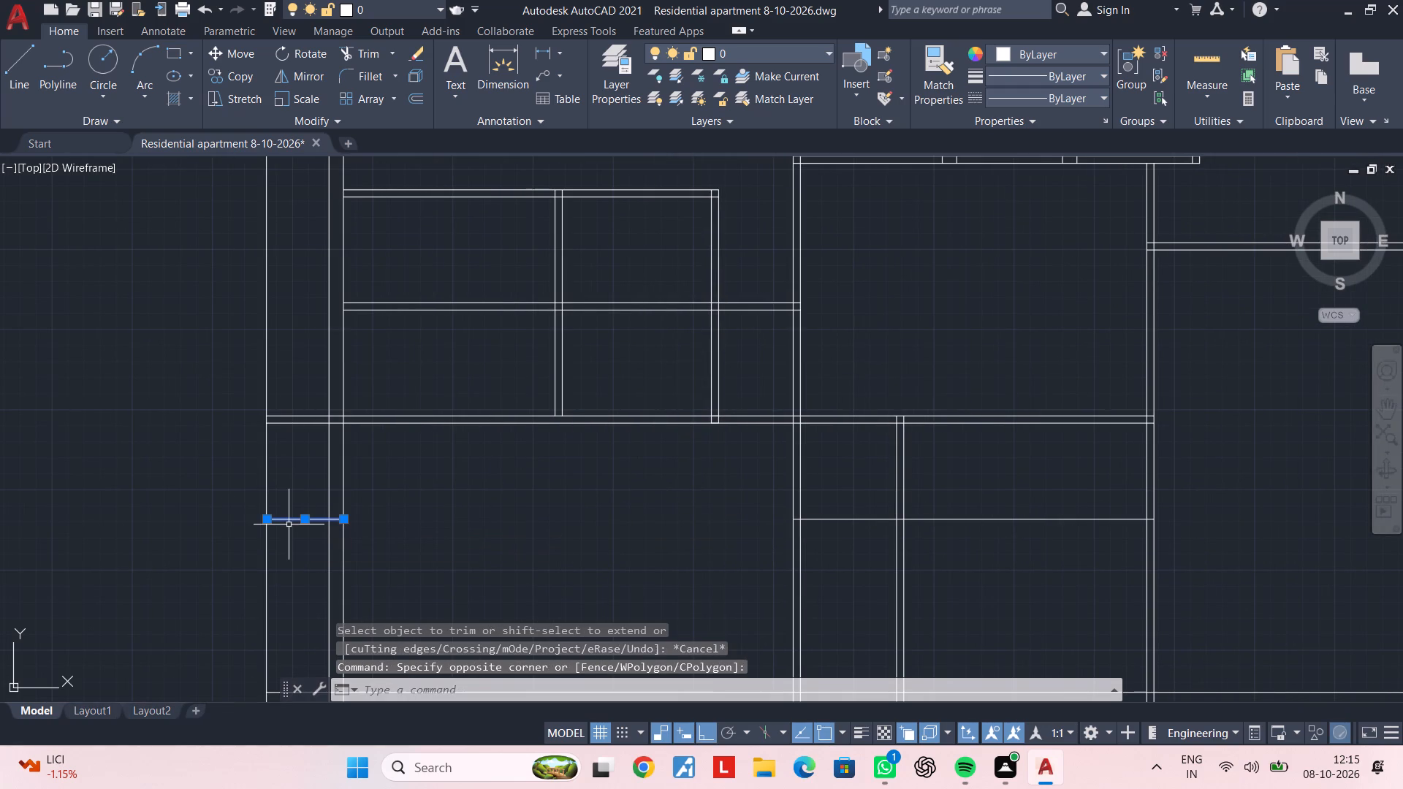
key("Delete")
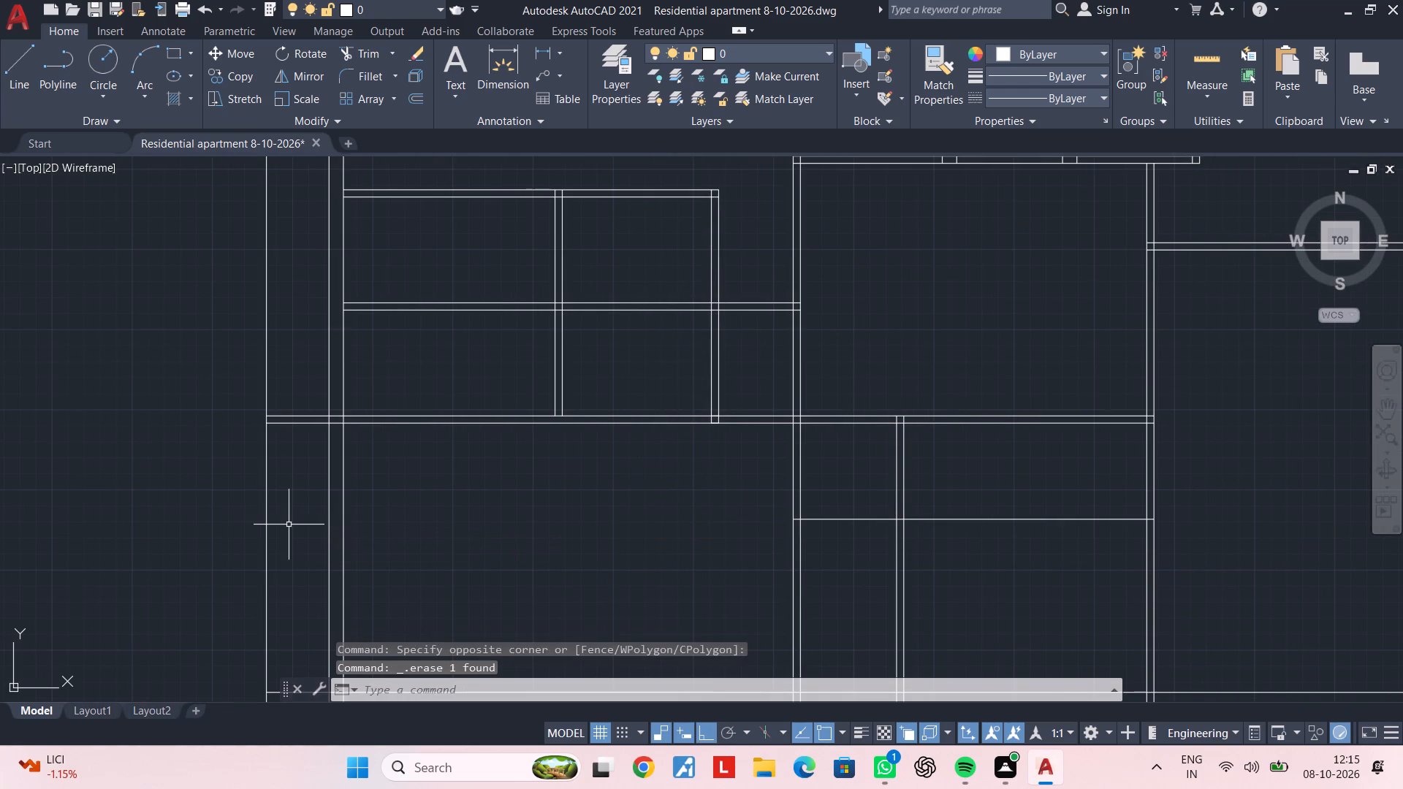
Trim the new horizontal line east of the vertical partition and delete its stub inside the southeast room's west wall.
middle_click_drag(909, 526, 786, 529)
key("Escape")
key("Escape")
type("tr")
key("space")
left_click(853, 561)
left_click(853, 507)
key("Escape")
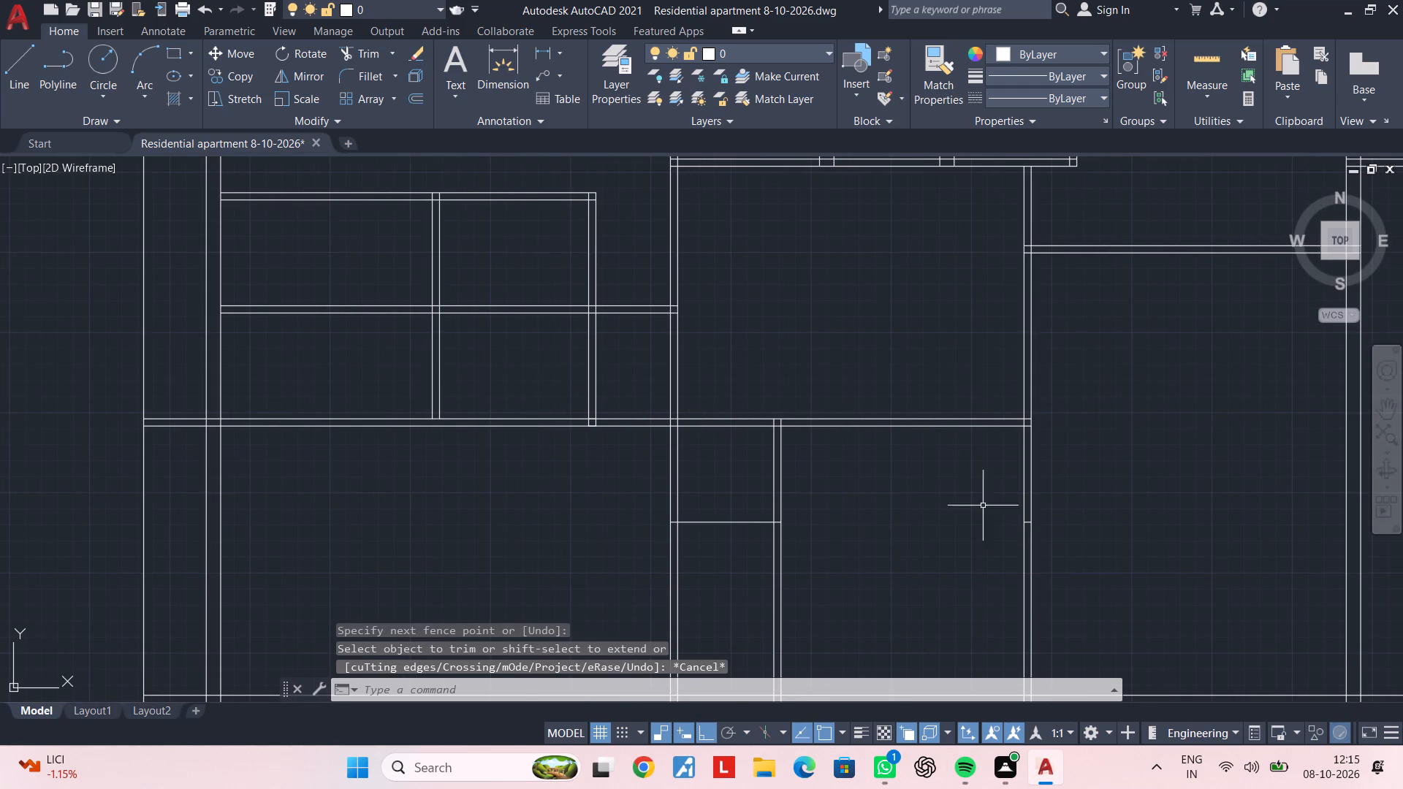
left_click(1105, 546)
key("Escape")
left_click(992, 507)
left_click(1087, 560)
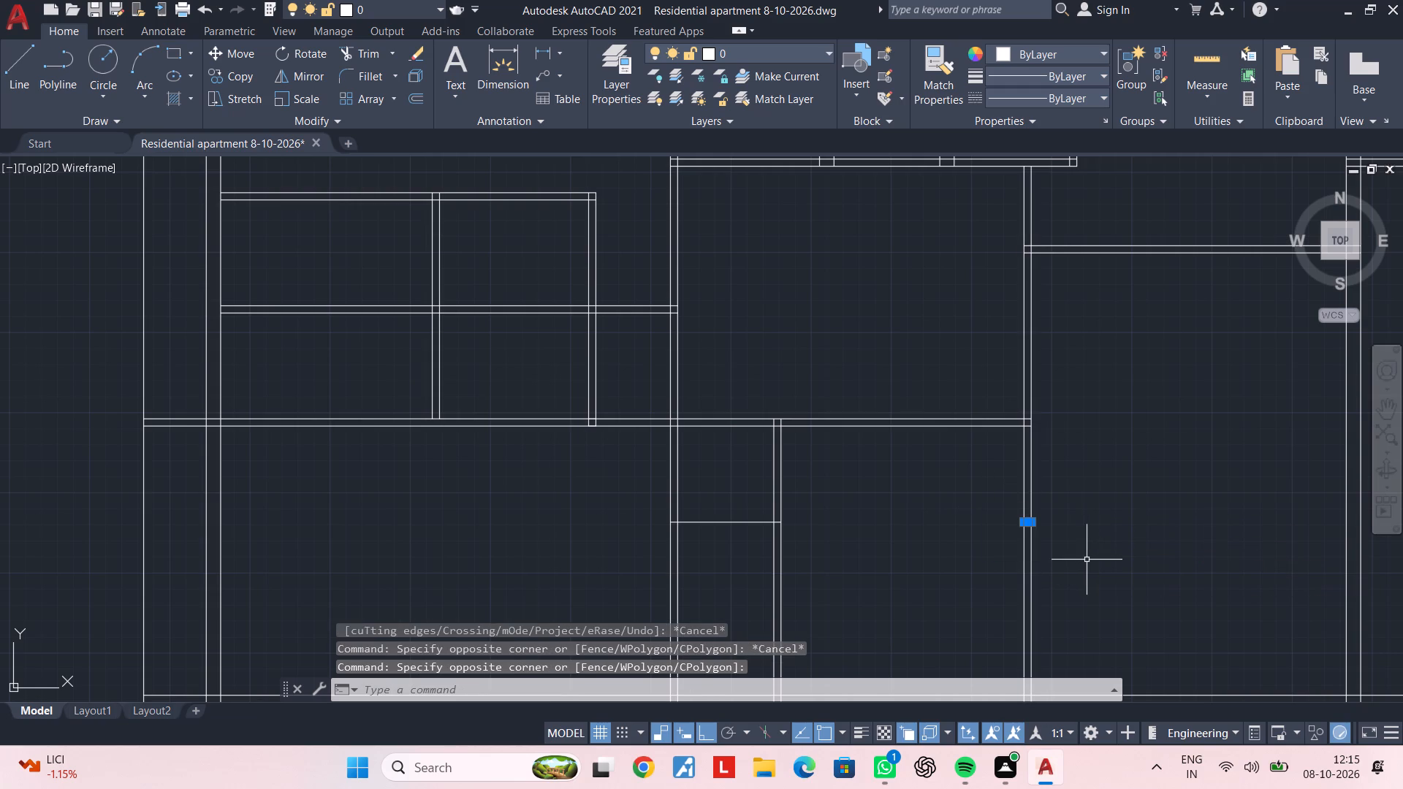
key("Delete")
key("Escape")
key("Escape")
Offset the remaining short horizontal line 4.5" to the south to form the small room's lower wall.
scroll(734, 545, "up", 3)
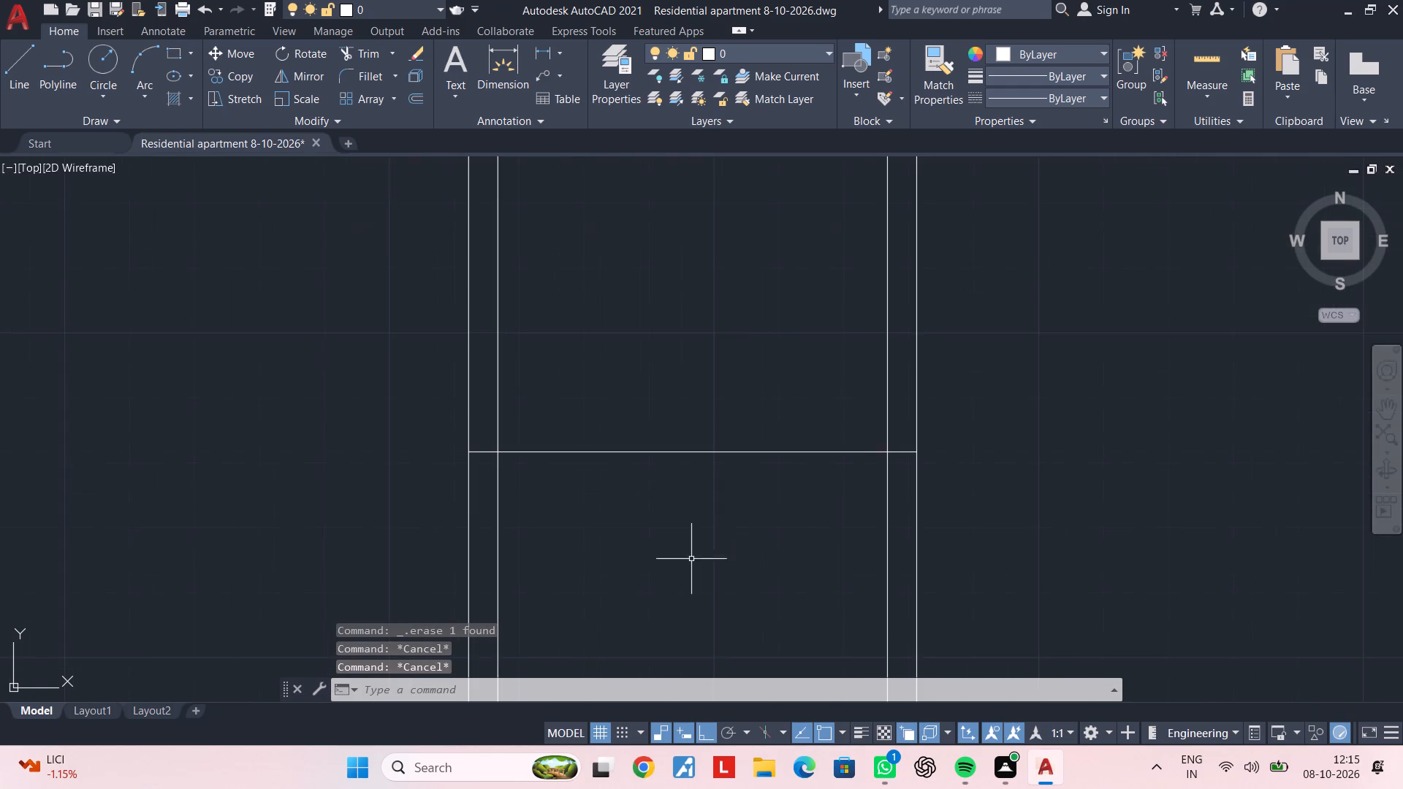
middle_click_drag(691, 559, 704, 549)
key("Escape")
key("Escape")
key("Escape")
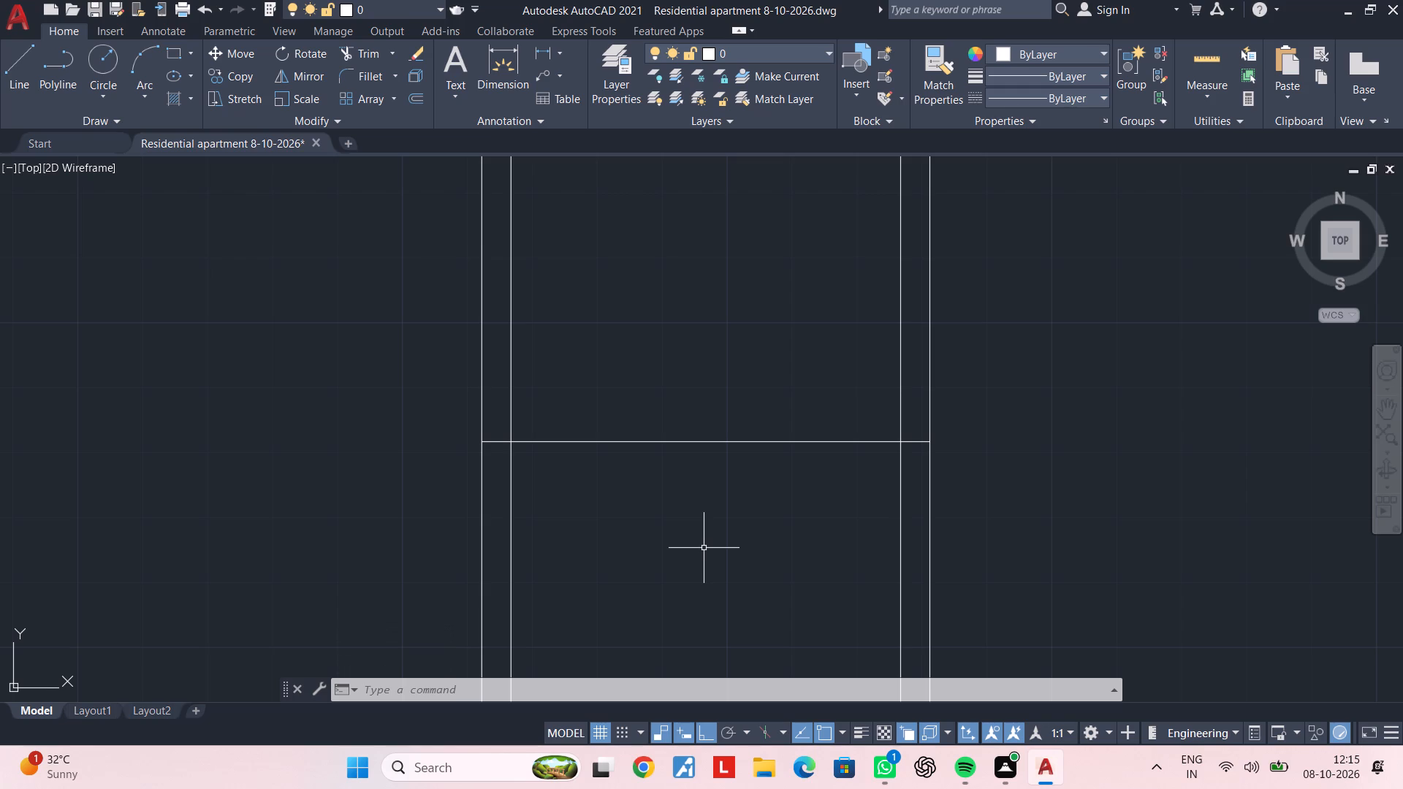
middle_click_drag(678, 542, 704, 500)
key("Escape")
key("Escape")
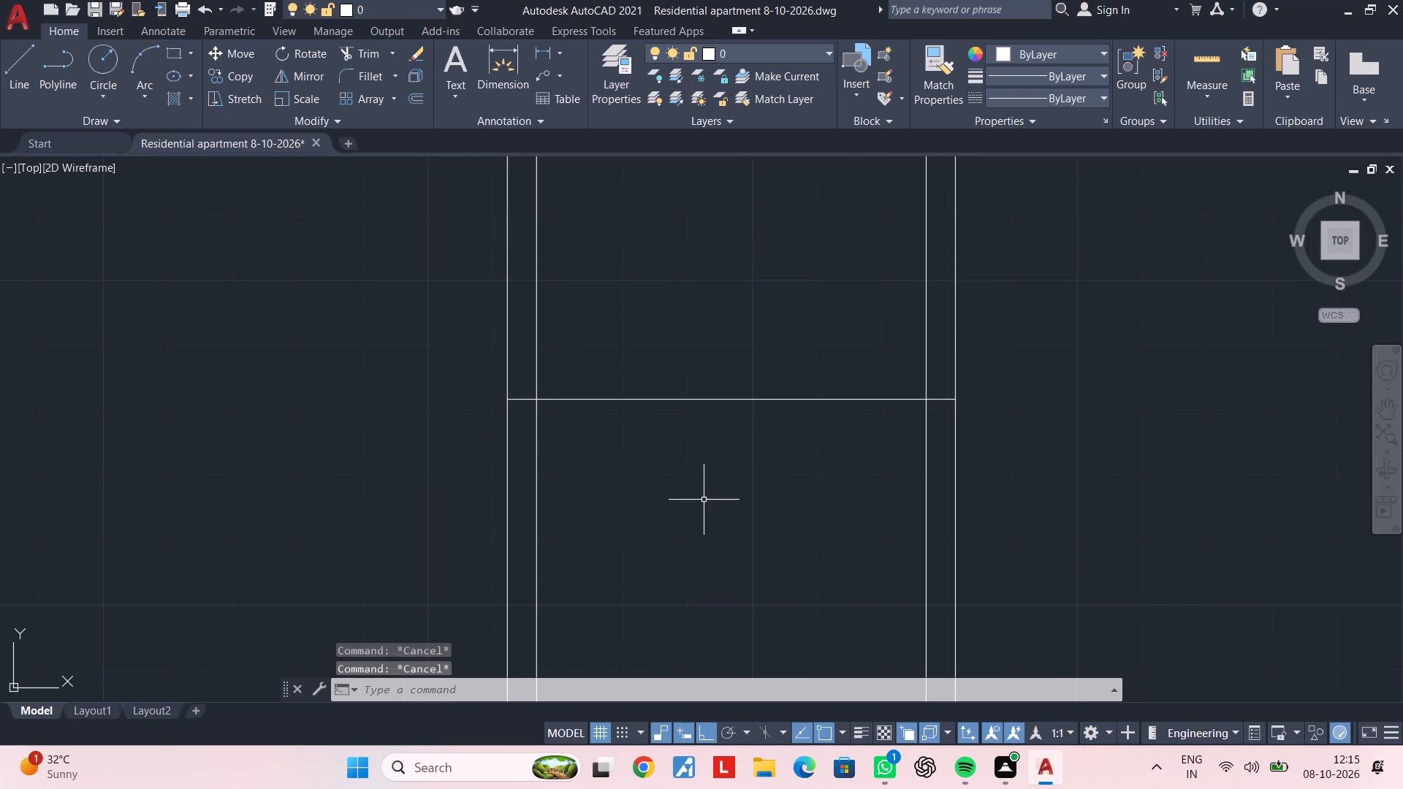
type("of")
key("space")
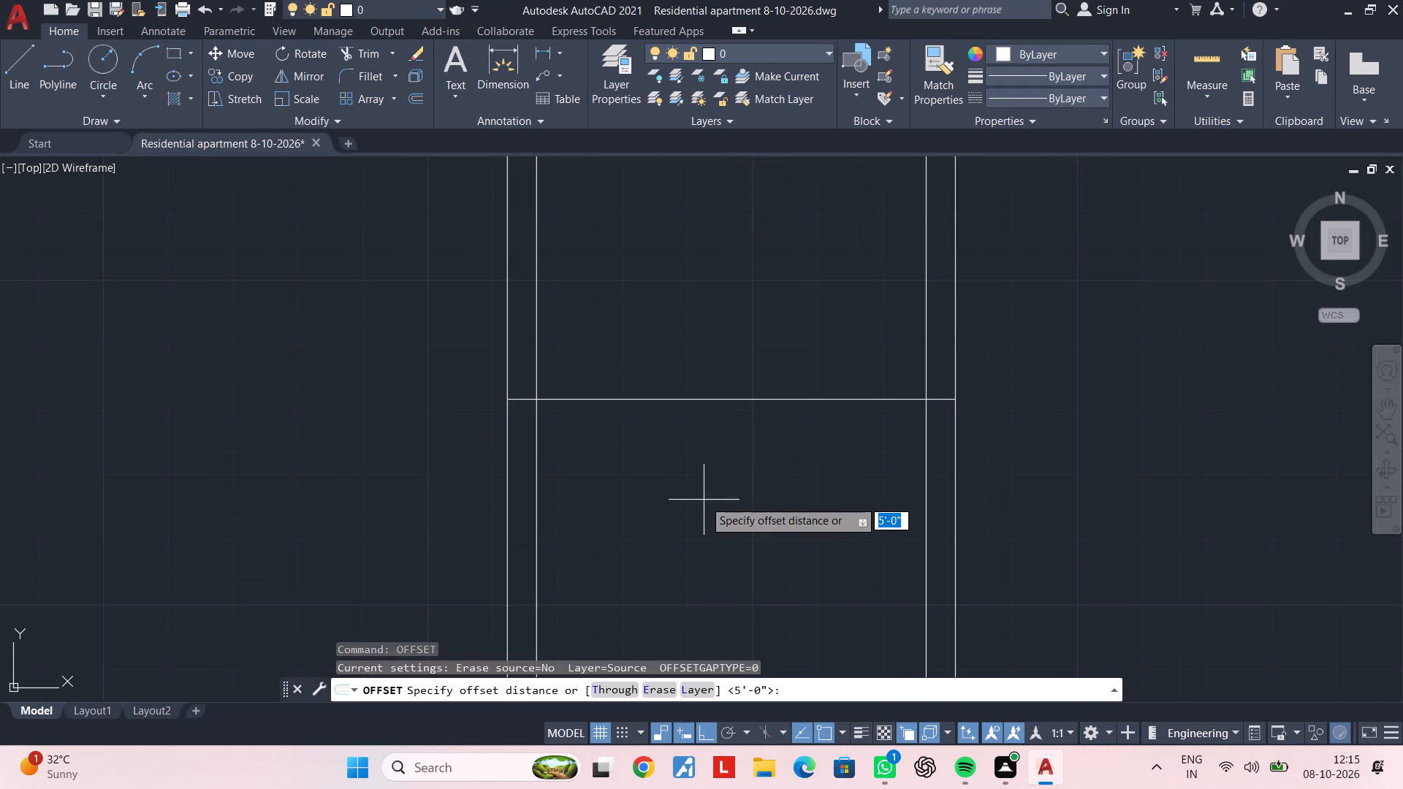
type("4.5\"")
key("Return")
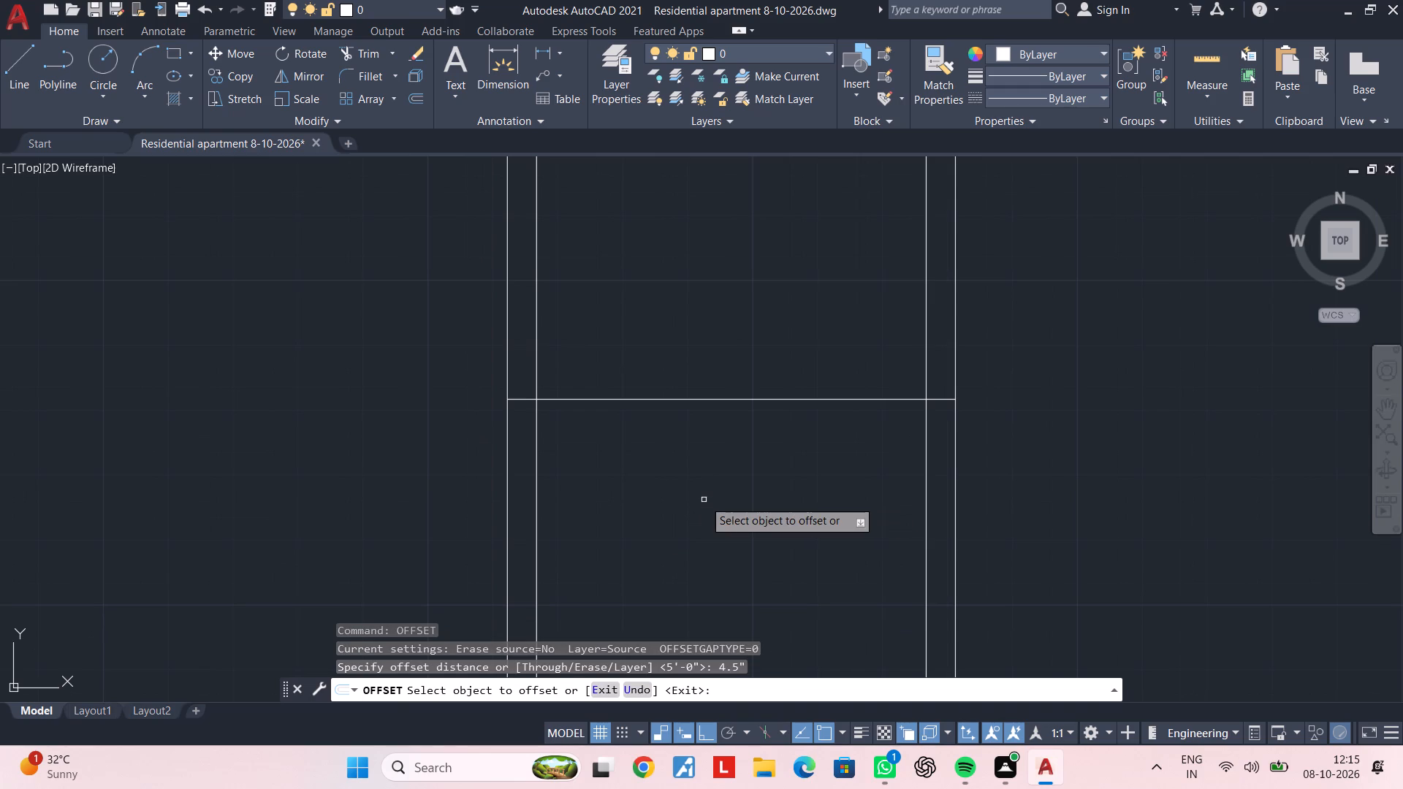
left_click(734, 397)
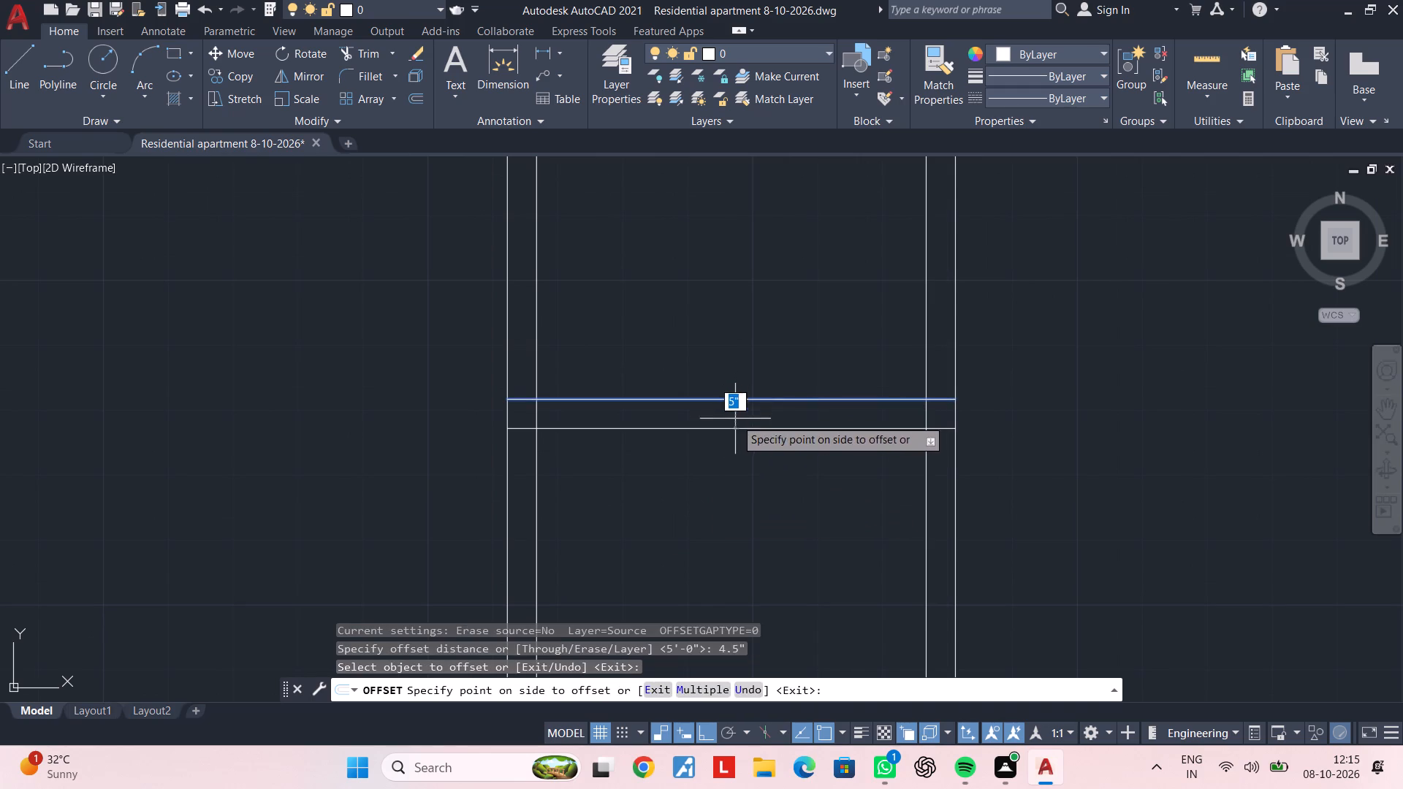
left_click(736, 423)
key("Escape")
key("Escape")
key("Escape")
key("Escape")
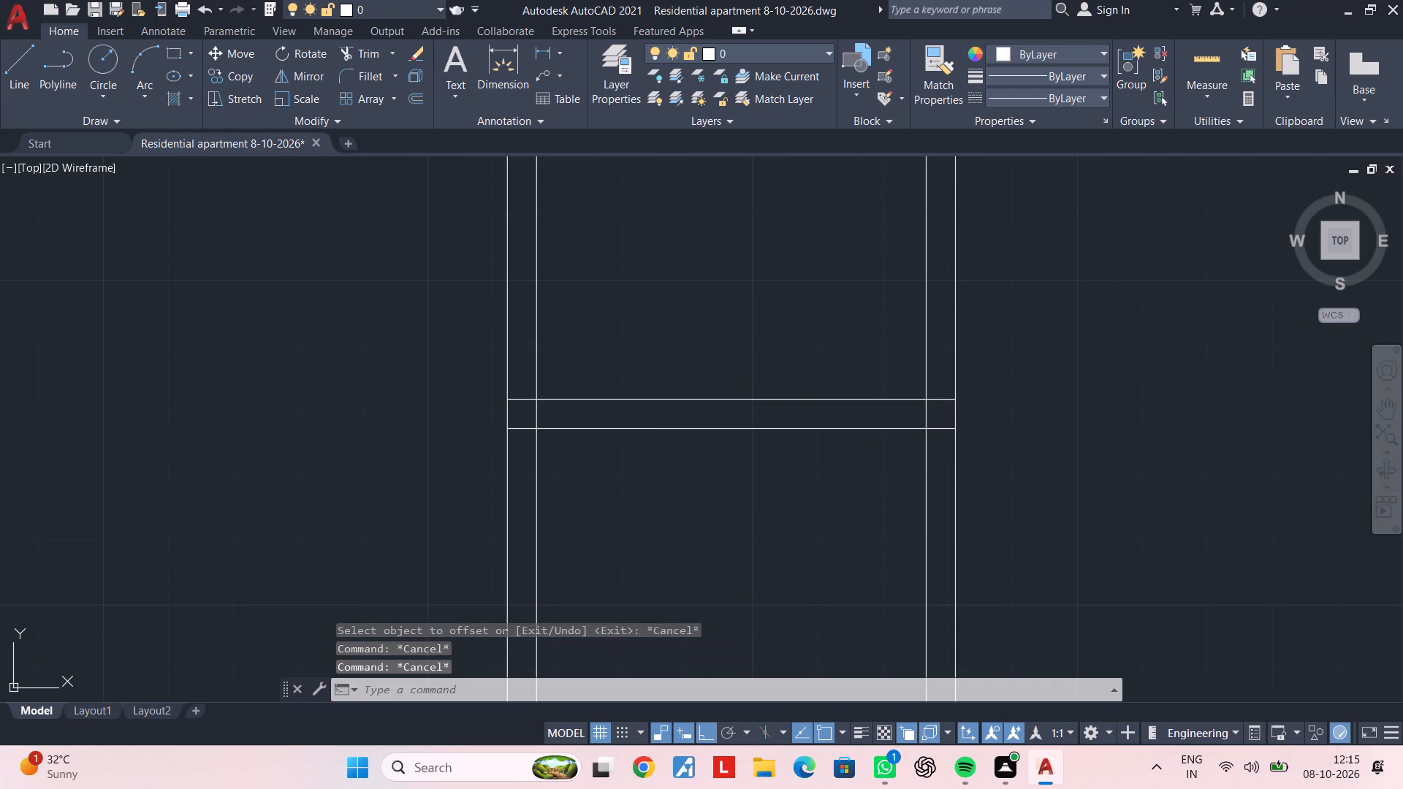
key("Escape")
Trim the vertical partition's two lines below the small room and delete their leftover stubs in the south outer wall.
scroll(753, 413, "down", 2)
middle_click_drag(767, 400, 766, 501)
middle_click_drag(764, 451, 788, 351)
key("Escape")
key("Escape")
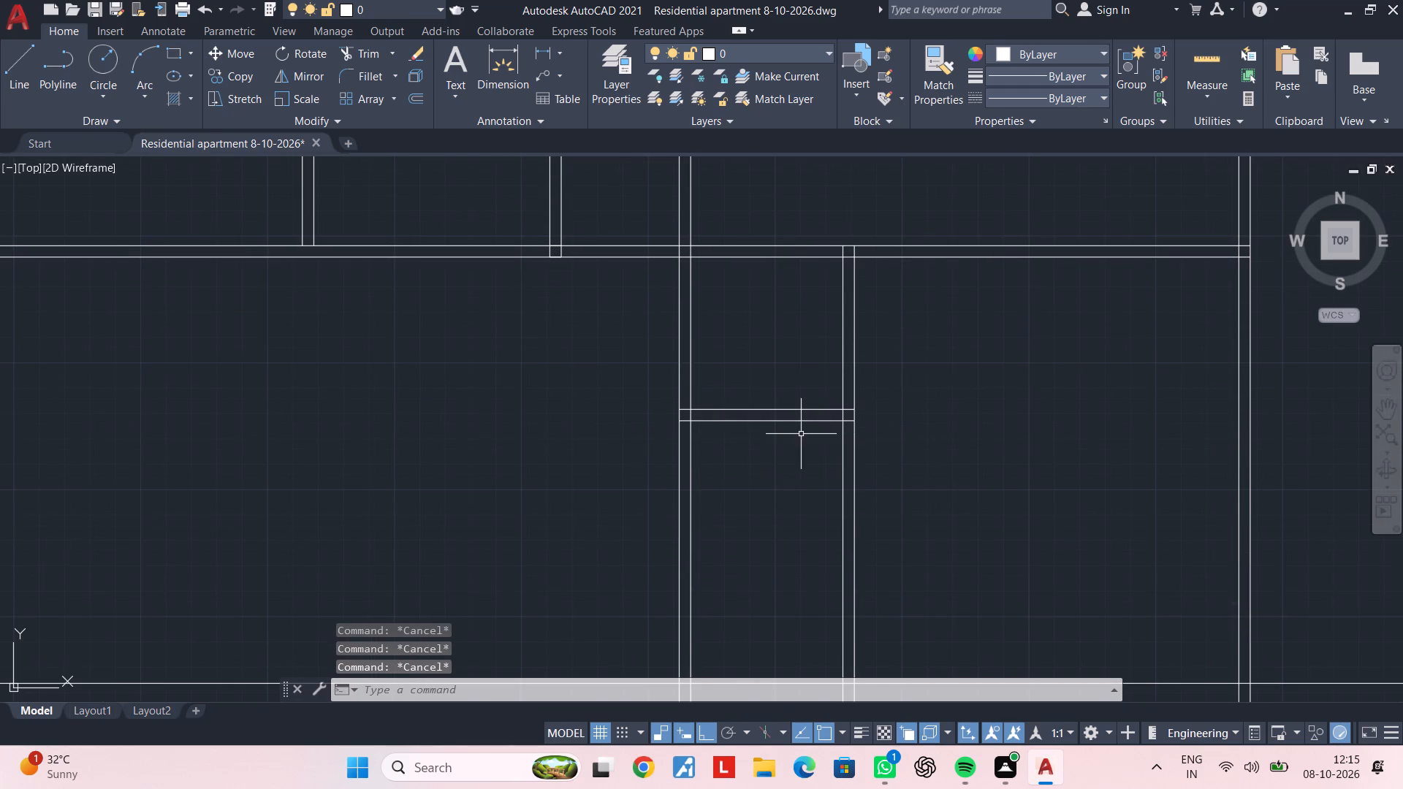
key("Escape")
key("Escape")
key("Escape")
key("Escape")
middle_click_drag(802, 465, 711, 403)
key("Escape")
key("Escape")
key("t")
key("r")
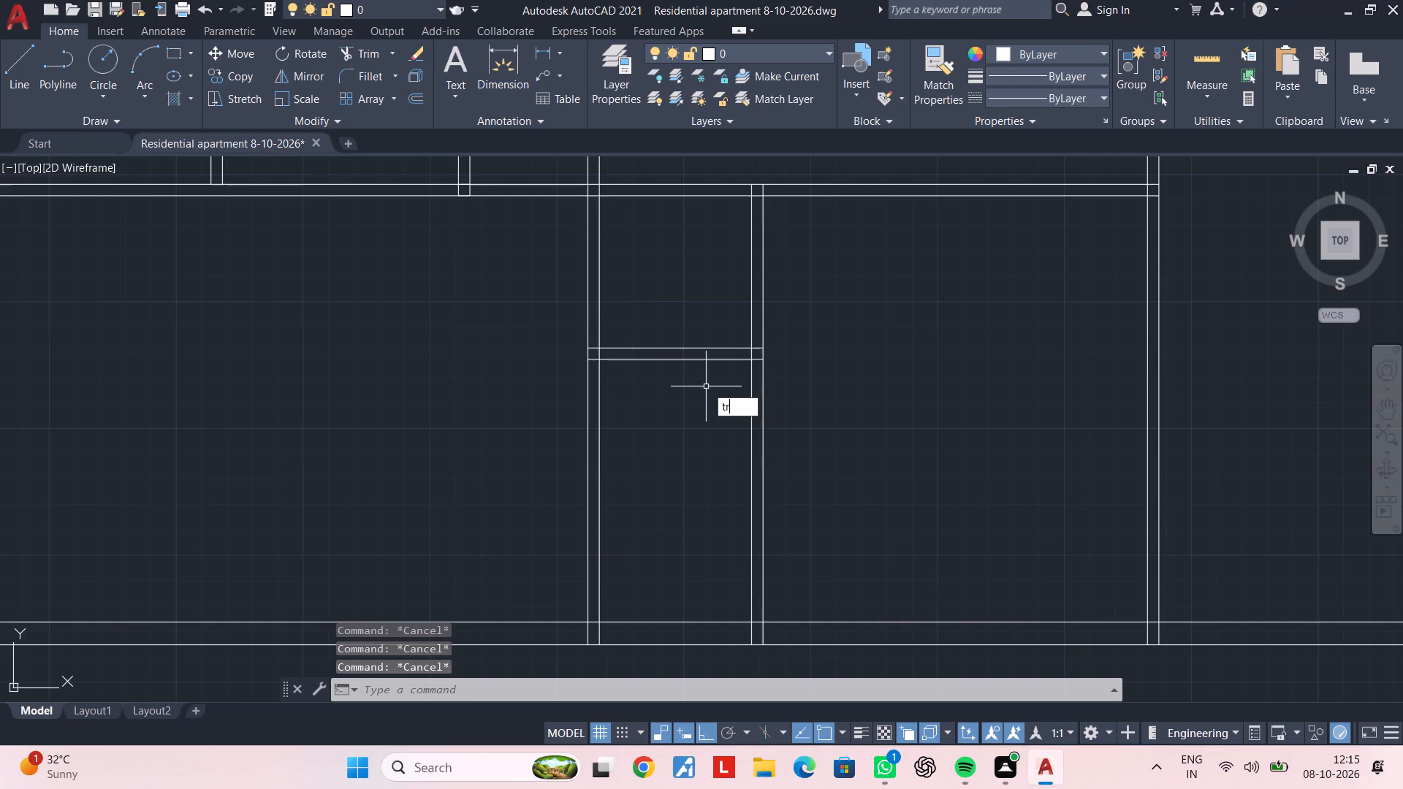
key("space")
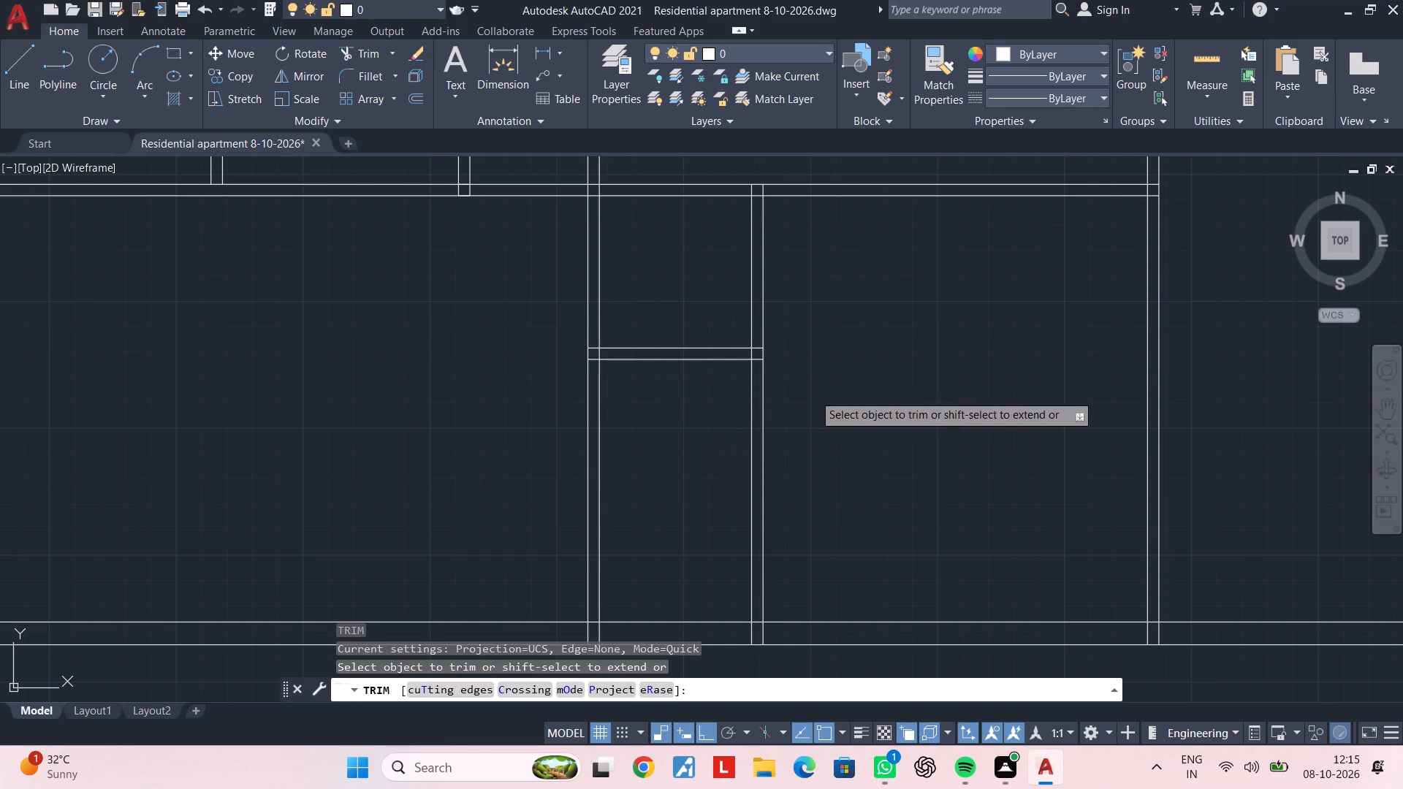
left_click(813, 394)
left_click(734, 413)
key("Escape")
middle_click_drag(795, 460, 783, 327)
key("Escape")
left_click_drag(710, 438, 733, 463)
left_click(796, 536)
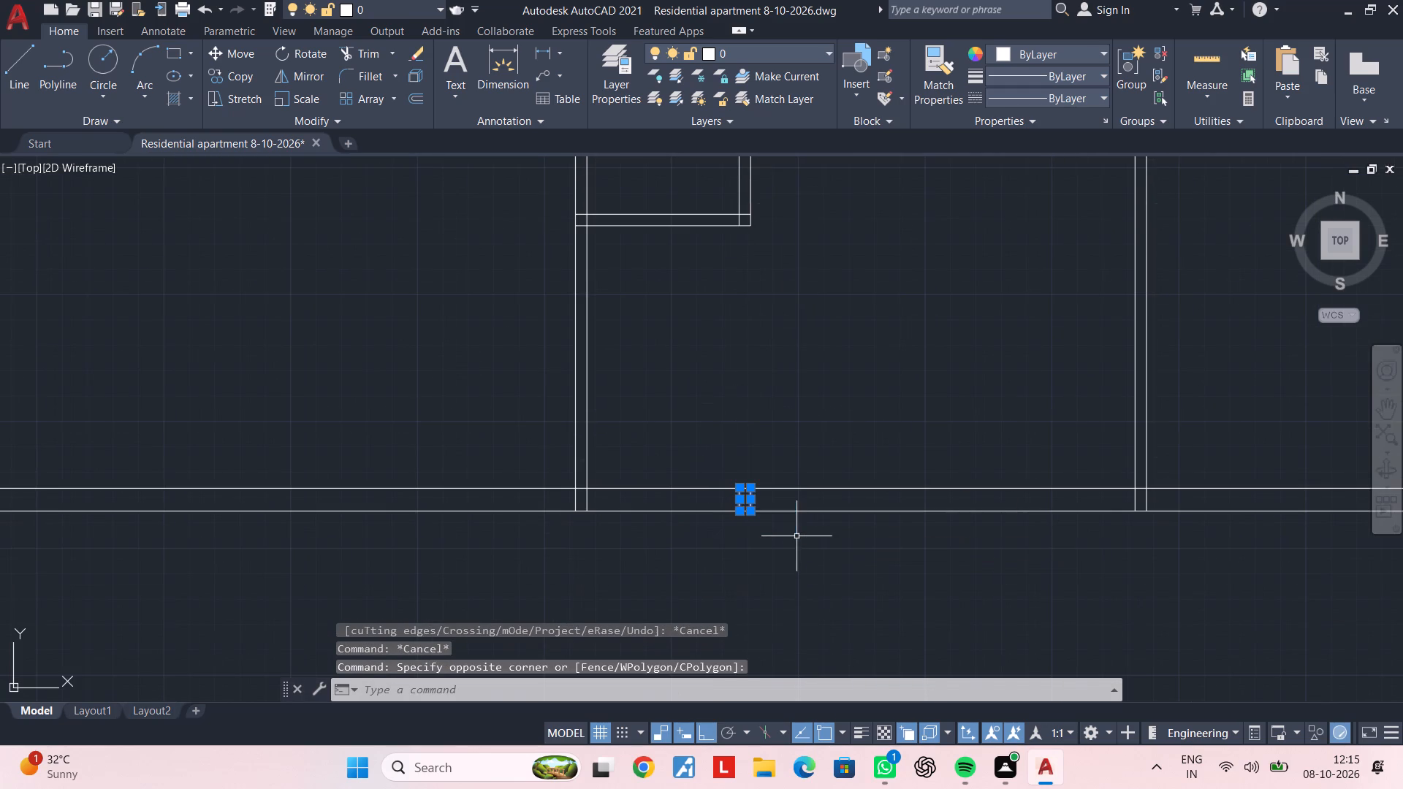
key("Delete")
key("Escape")
key("Escape")
key("Escape")
key("Escape")
Review the overall wall layout of the new floor plan beside the stilt parking plan.
scroll(796, 536, "down", 2)
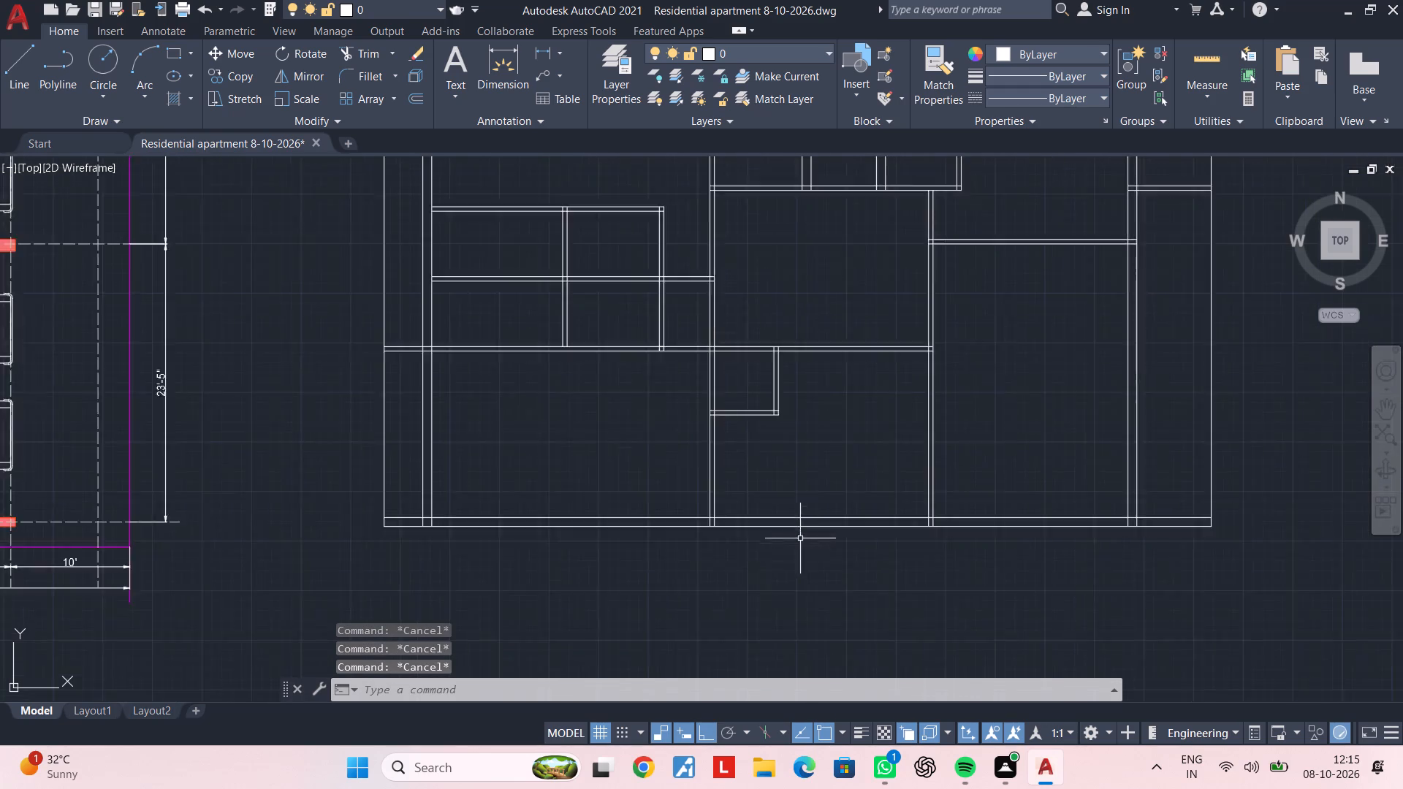
scroll(802, 539, "down", 1)
middle_click_drag(811, 517, 775, 555)
scroll(811, 517, "down", 1)
middle_click_drag(822, 495, 781, 495)
scroll(821, 464, "up", 2)
middle_click_drag(794, 488, 893, 468)
key("Escape")
middle_click_drag(790, 445, 863, 433)
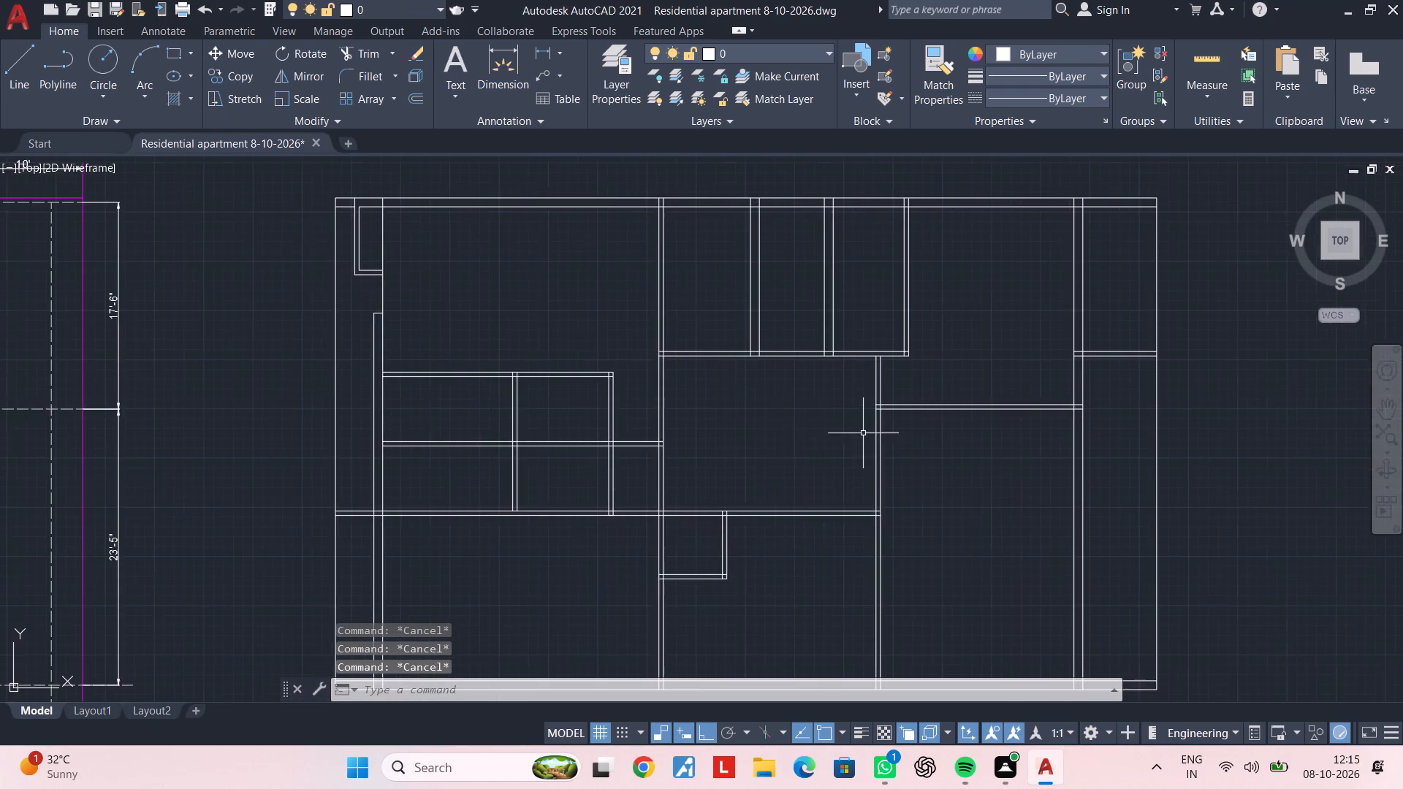
middle_click_drag(786, 423, 912, 413)
middle_click_drag(843, 423, 982, 408)
scroll(982, 408, "down", 2)
middle_click_drag(981, 405, 881, 419)
scroll(905, 403, "up", 1)
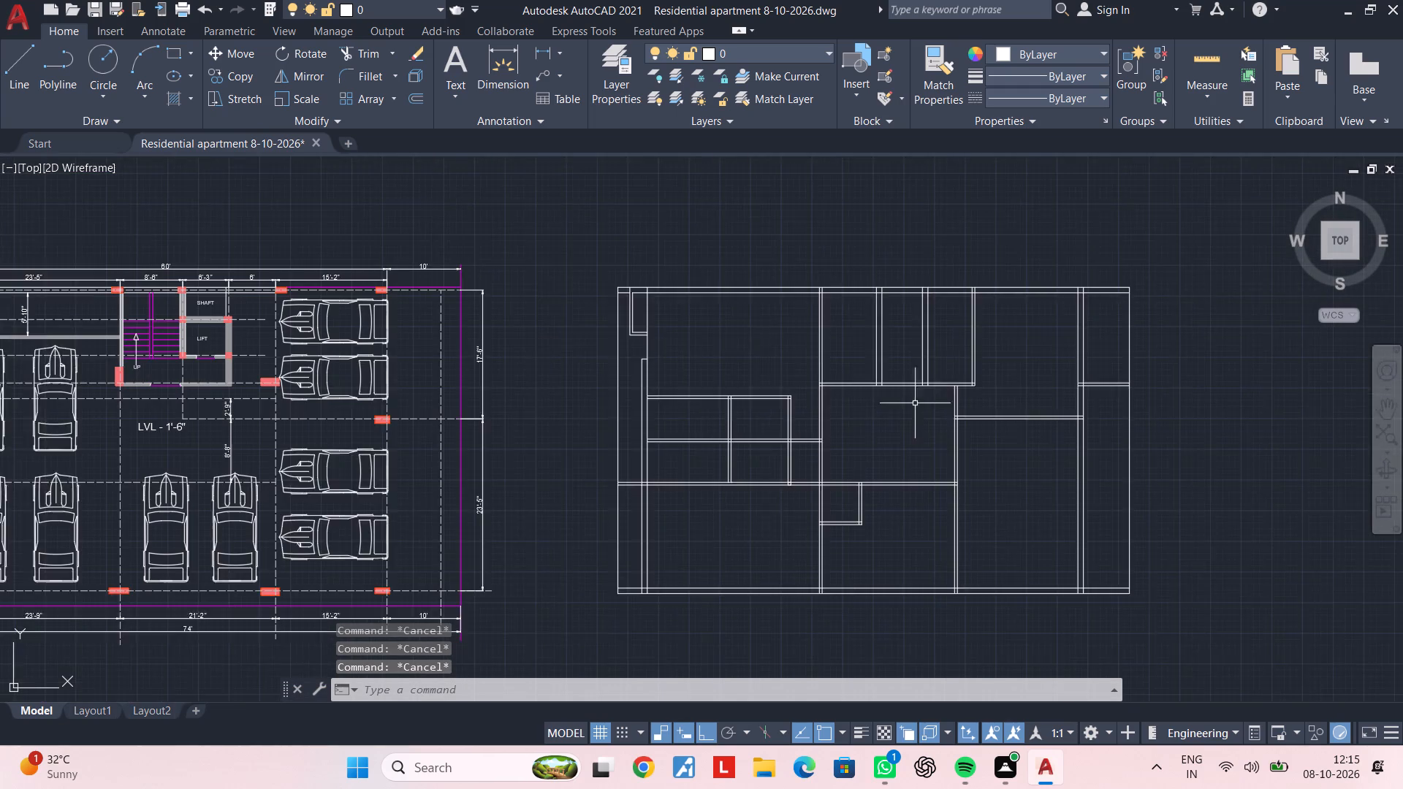
middle_click_drag(943, 407, 838, 414)
key("Escape")
key("Escape")
key("Escape")
key("Escape")
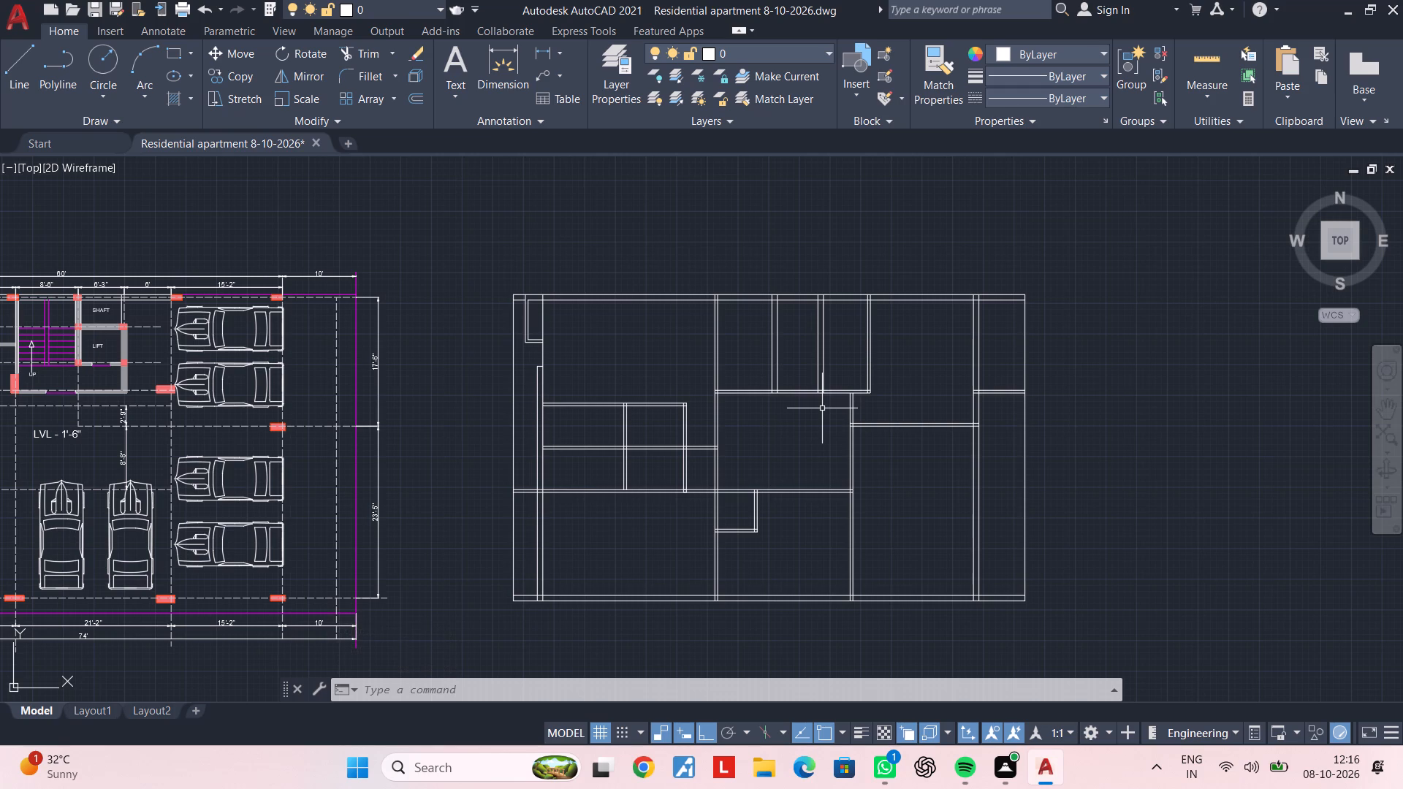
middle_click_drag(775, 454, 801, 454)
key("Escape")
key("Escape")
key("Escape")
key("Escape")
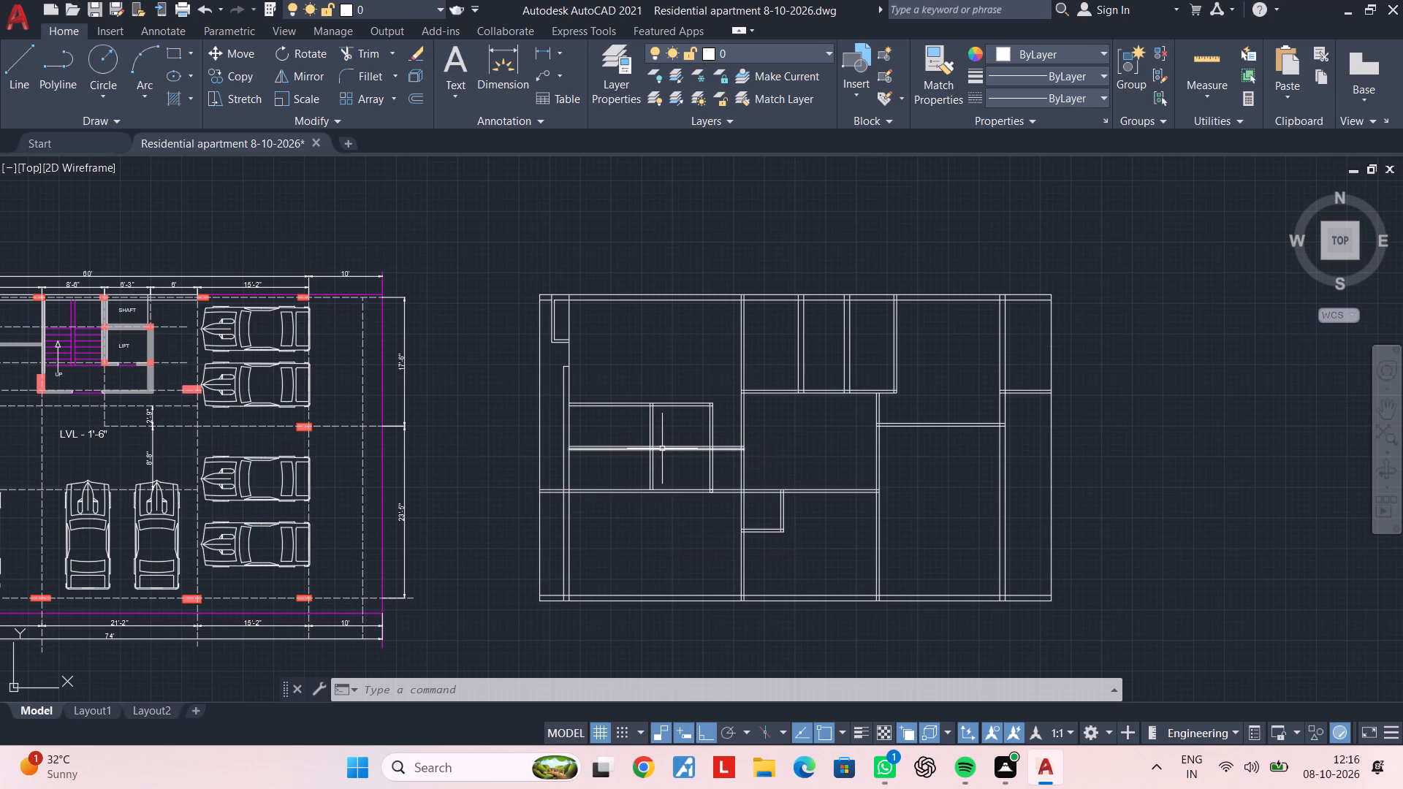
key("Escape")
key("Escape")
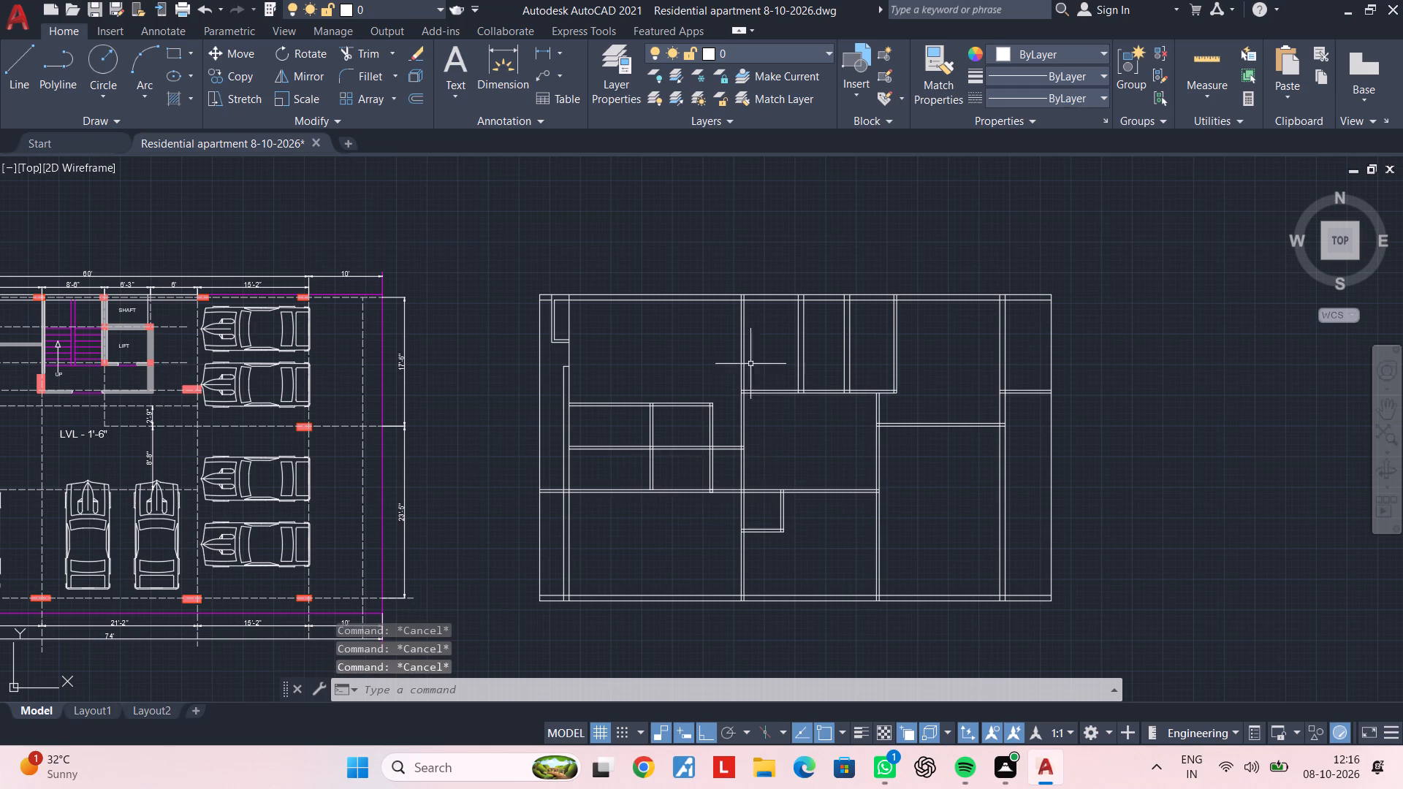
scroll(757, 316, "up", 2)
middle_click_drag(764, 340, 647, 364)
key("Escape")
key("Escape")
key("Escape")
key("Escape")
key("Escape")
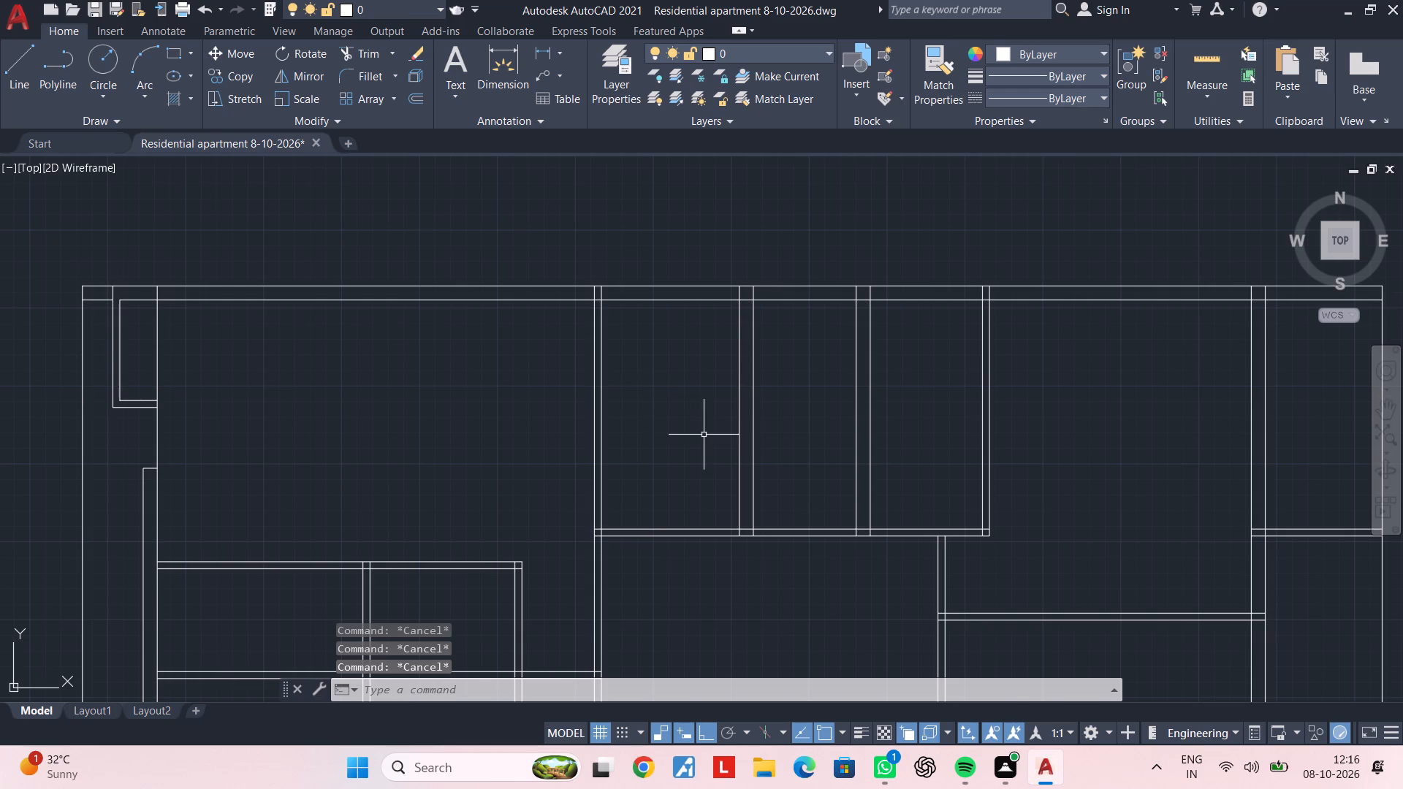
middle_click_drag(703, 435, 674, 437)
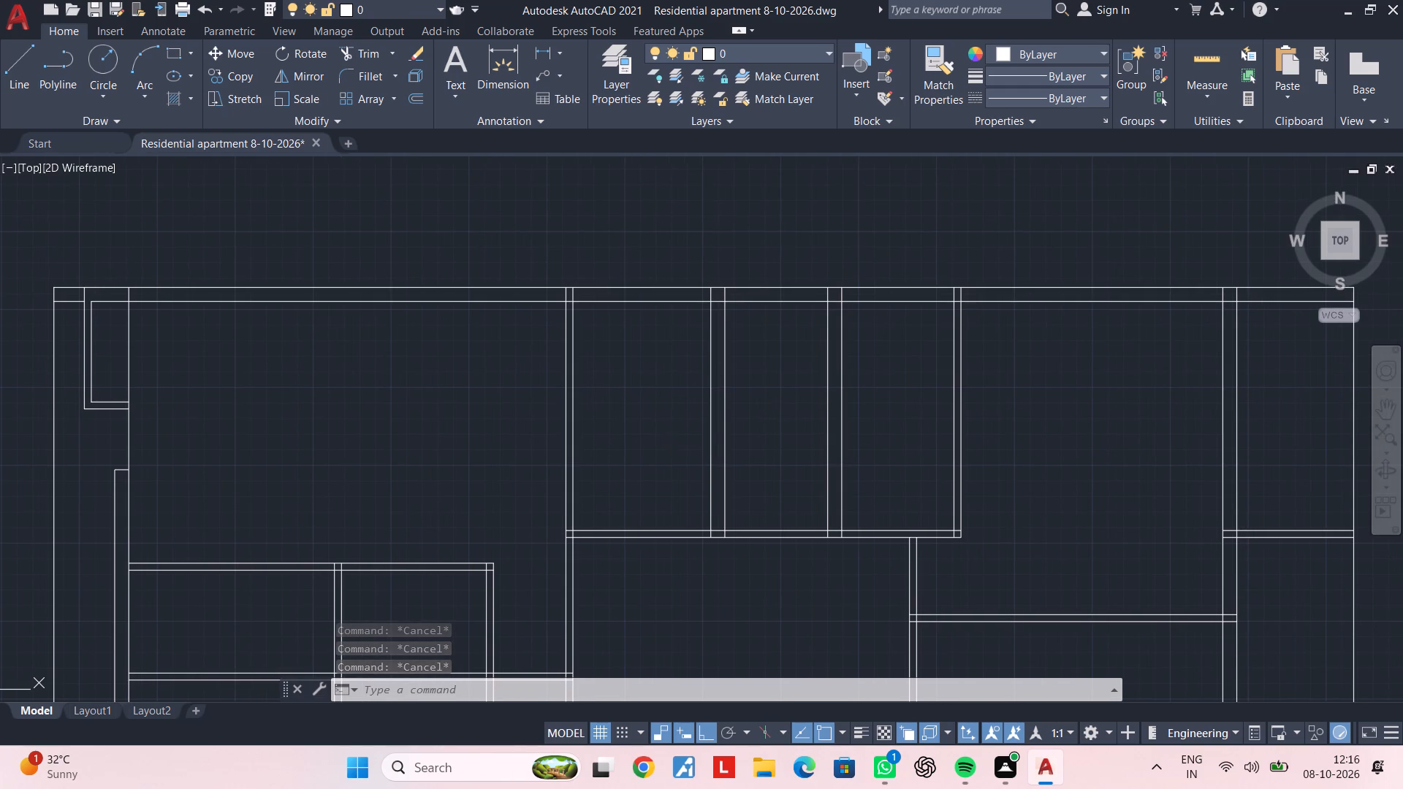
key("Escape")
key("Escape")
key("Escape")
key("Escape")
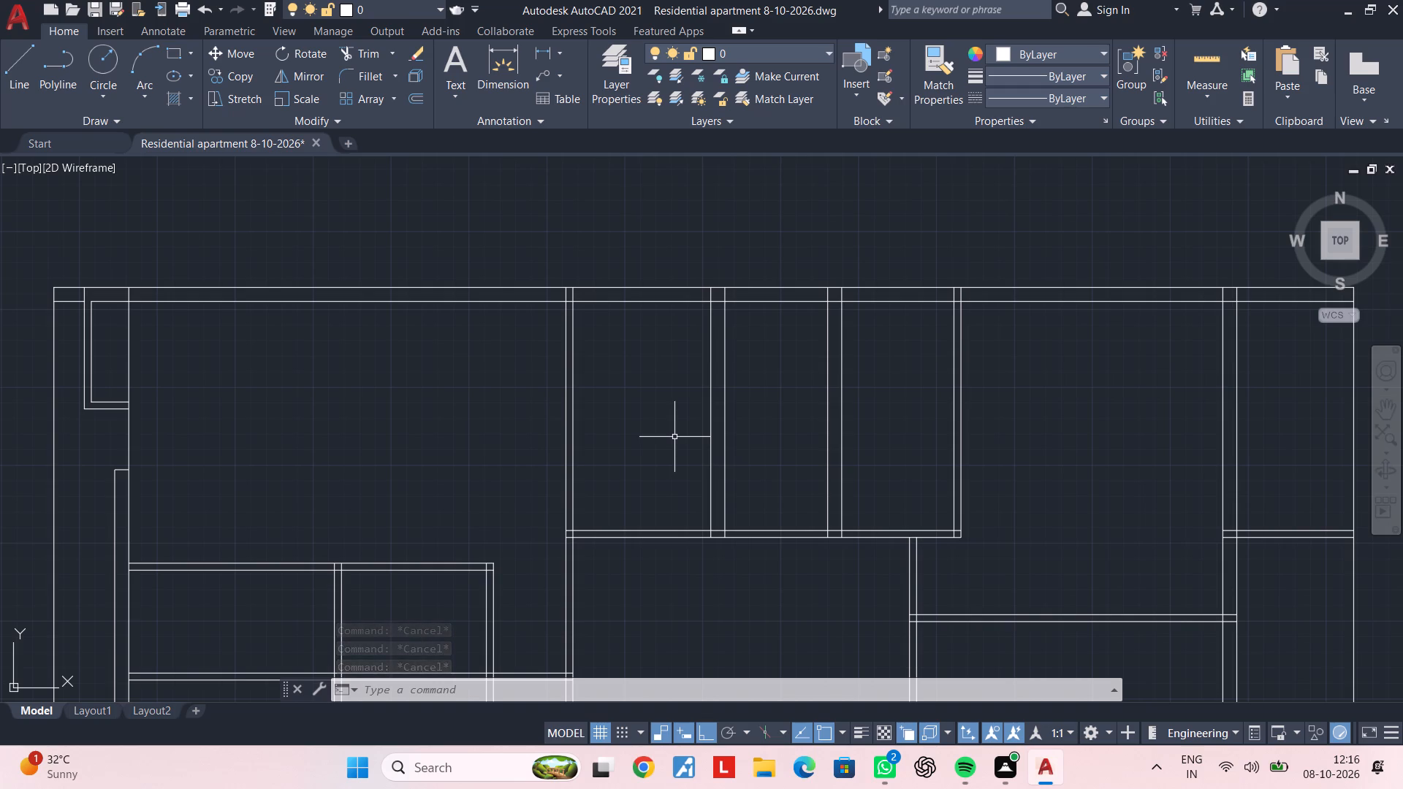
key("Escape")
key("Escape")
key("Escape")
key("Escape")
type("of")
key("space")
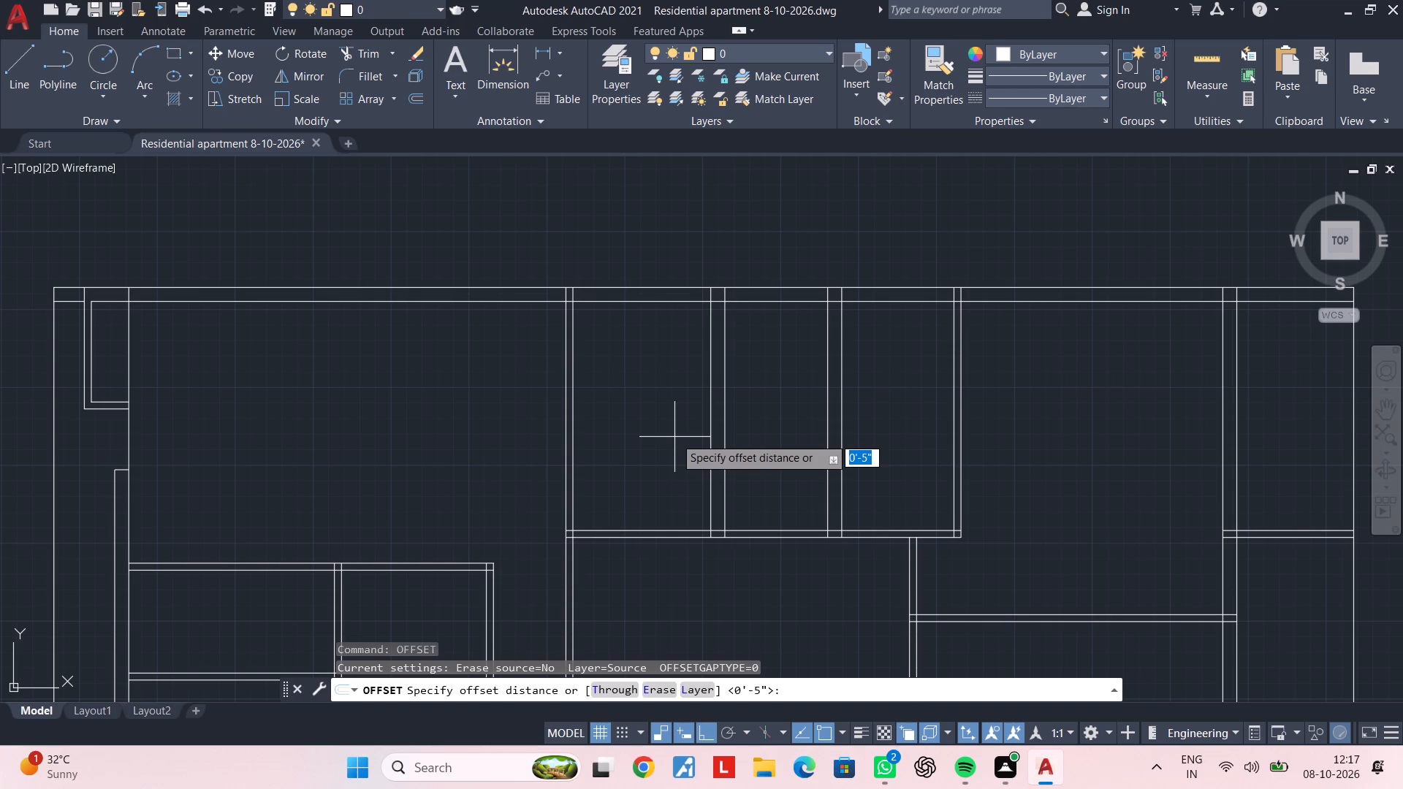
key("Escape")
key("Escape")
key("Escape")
Offset the inner line of the north outer wall 3'3" to the south.
type("of")
key("space")
type("3'3\"")
key("Return")
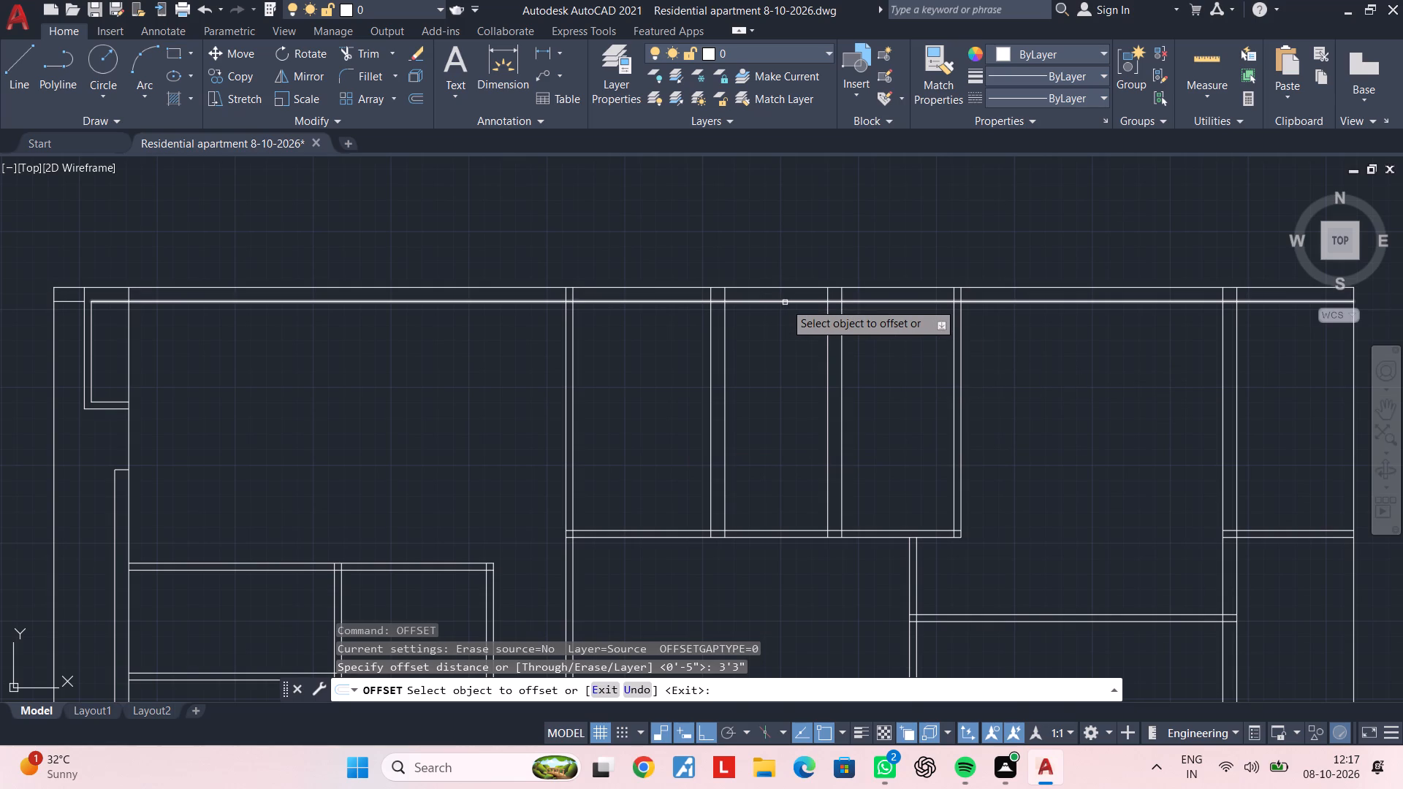
left_click(785, 302)
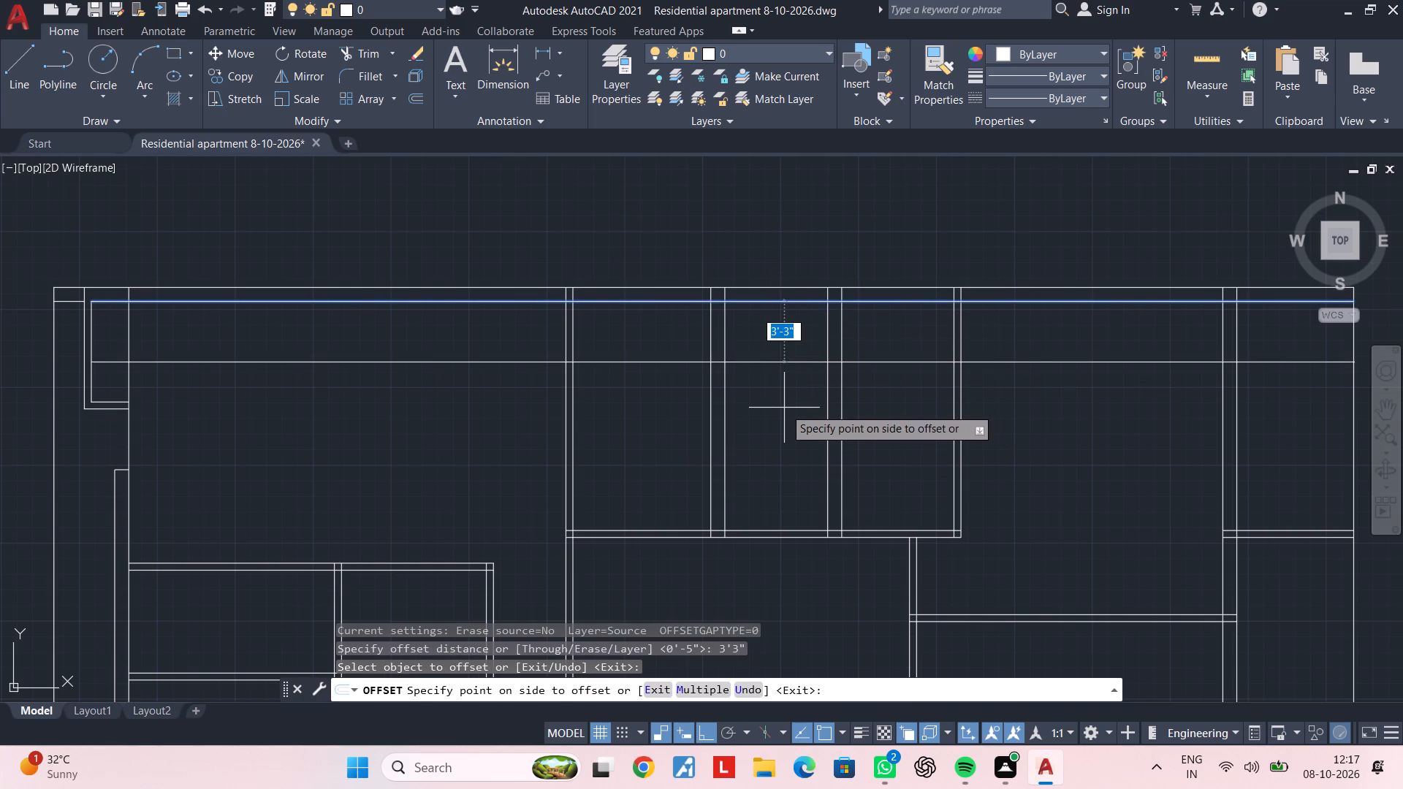
left_click(784, 408)
key("Escape")
key("Escape")
Trim the new line on both sides of the narrow middle bay along the north wall and delete its leftover east and west segments.
type("yt")
key("Escape")
type("tr")
key("space")
left_click(697, 408)
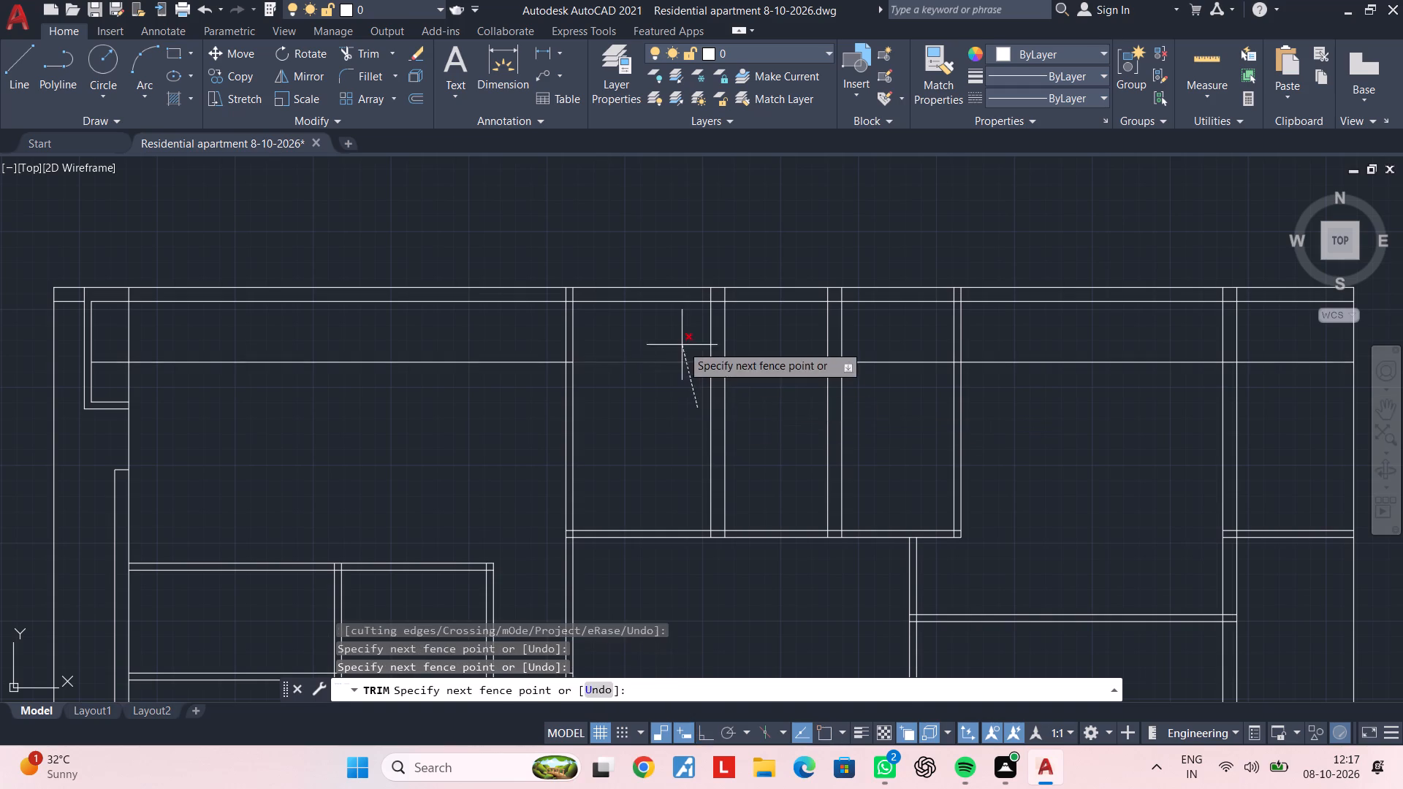
left_click(682, 345)
left_click(864, 390)
left_click(877, 337)
key("Escape")
left_click(1043, 400)
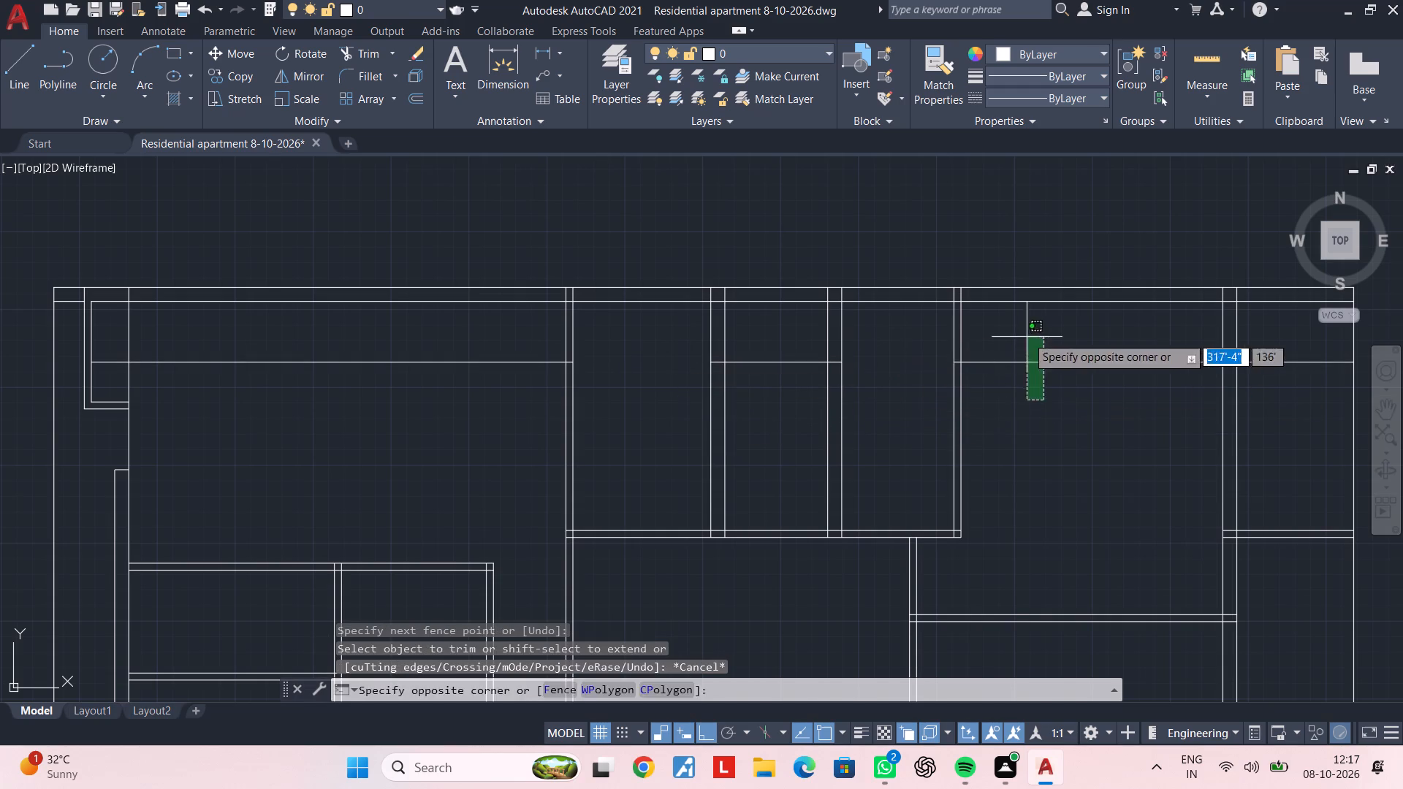
left_click(1027, 335)
key("Delete")
left_click(434, 400)
left_click(422, 351)
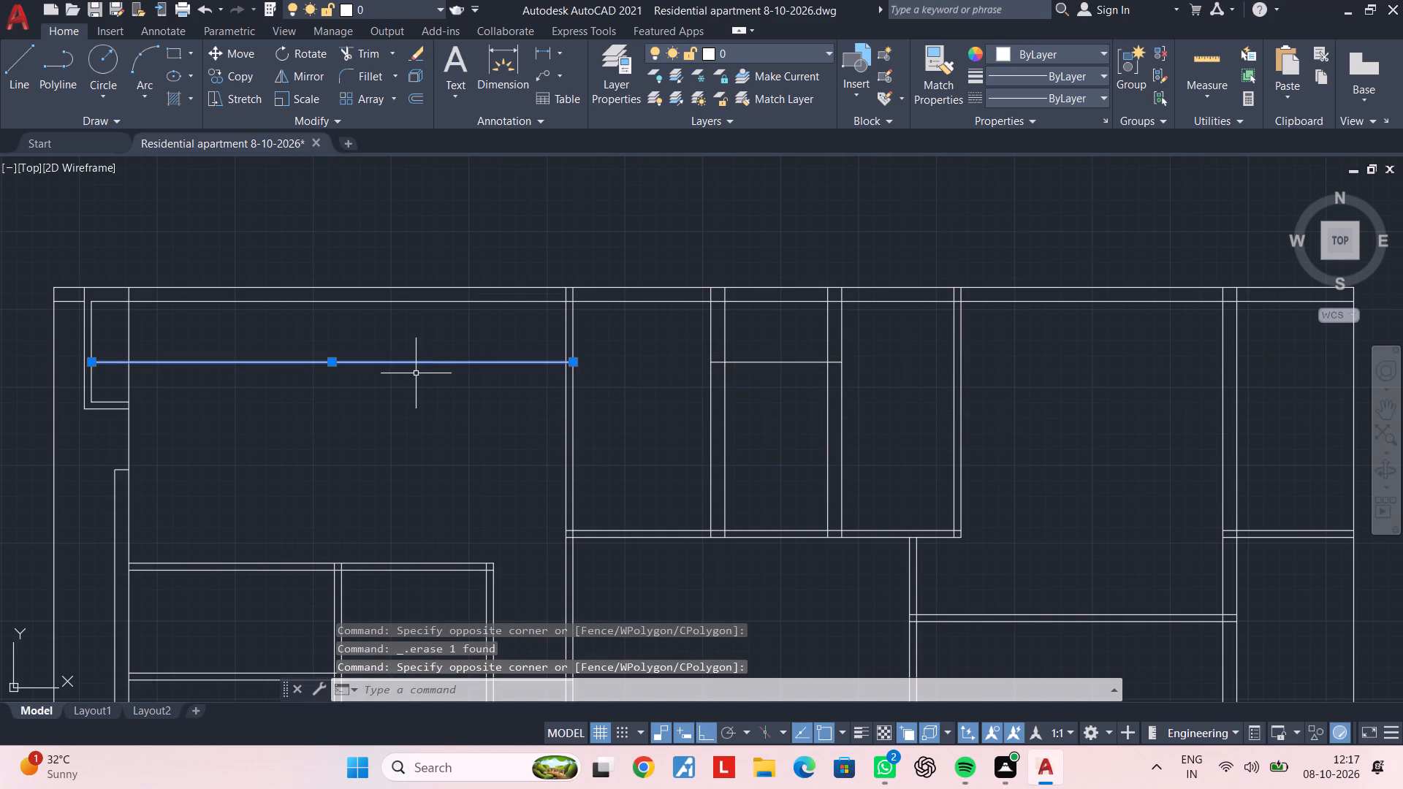
key("Delete")
key("Escape")
key("Escape")
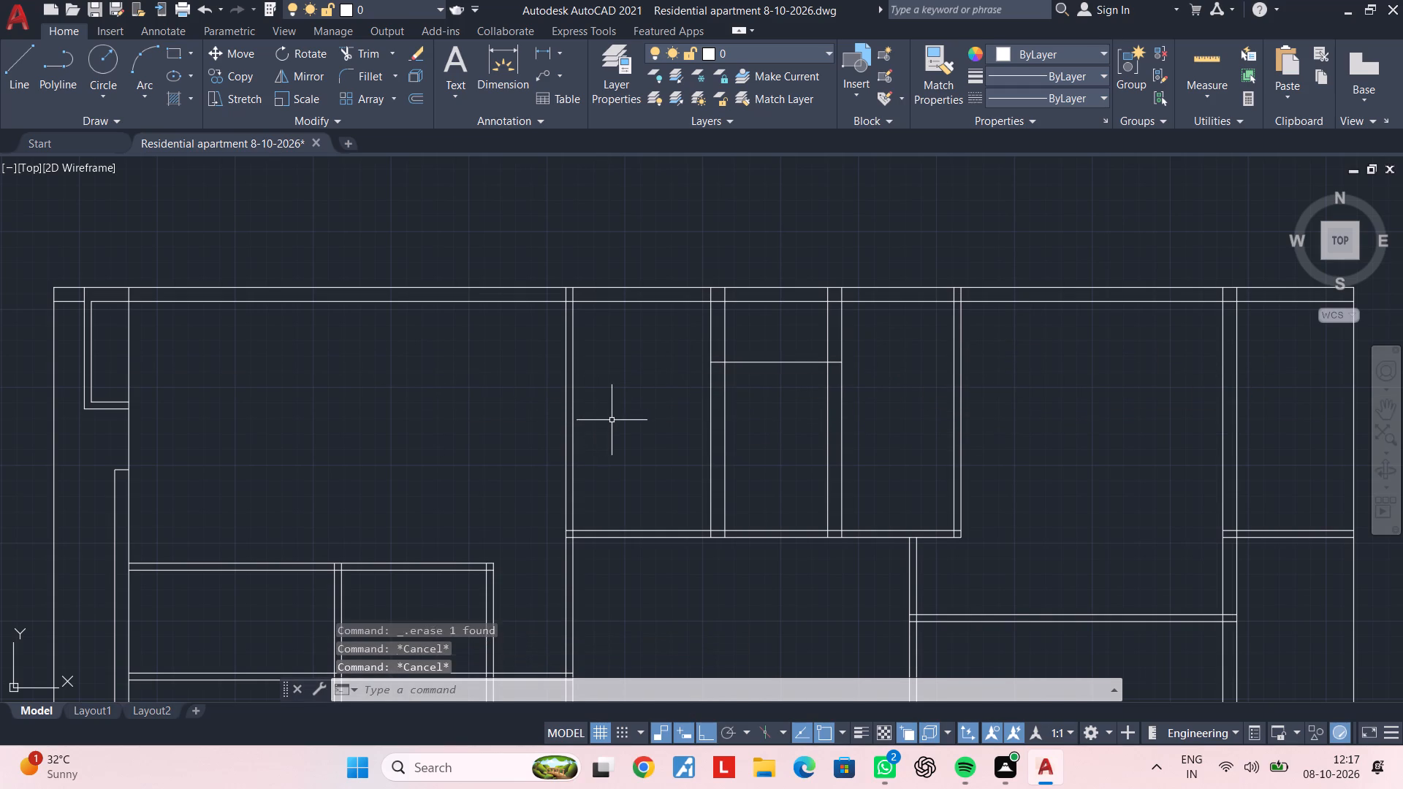
key("Escape")
Offset the remaining short line in the middle bay 9" to the south to form a cross wall.
middle_click_drag(780, 382, 763, 405)
key("Escape")
key("Escape")
type("of 9\"")
key("Return")
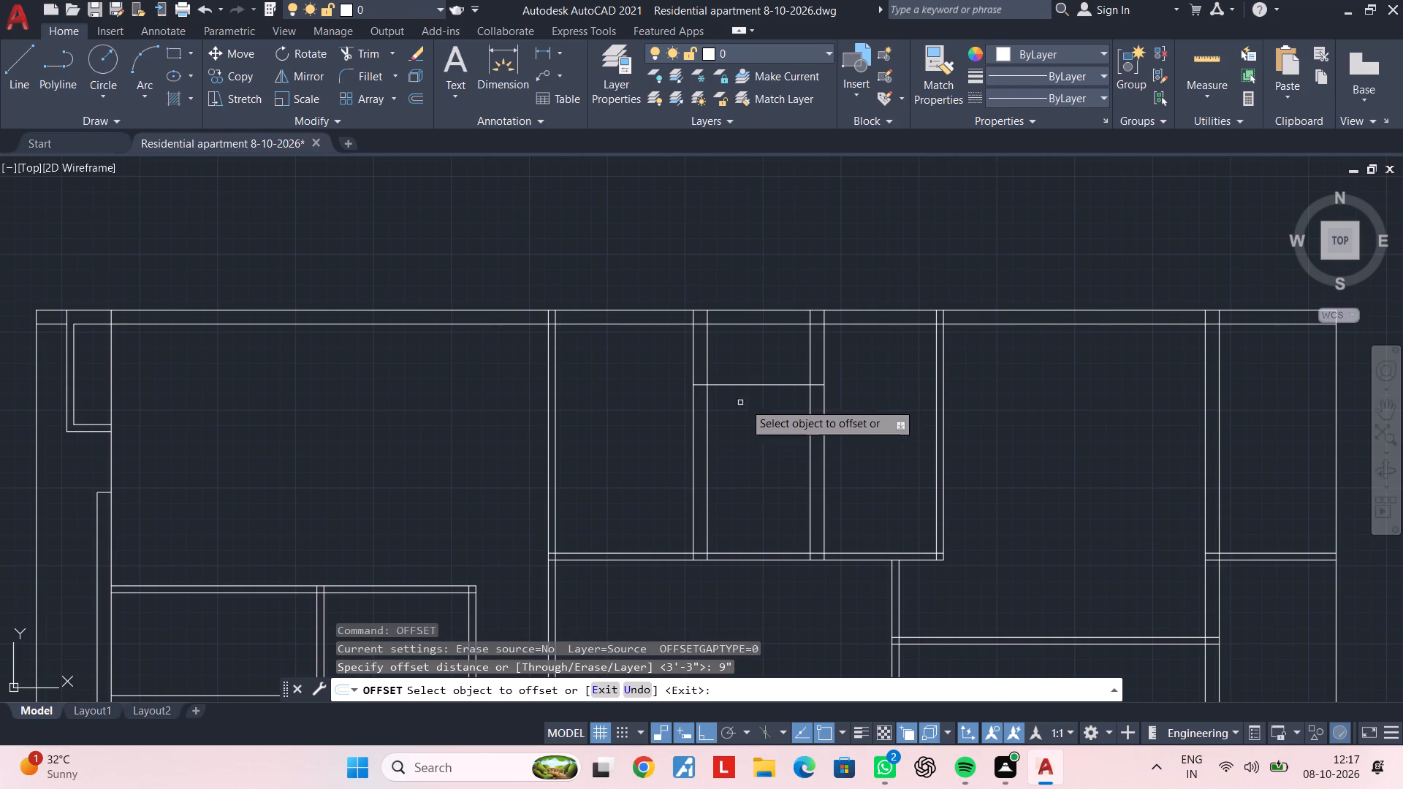
left_click(759, 384)
left_click(758, 421)
key("Escape")
key("Escape")
key("Escape")
key("Escape")
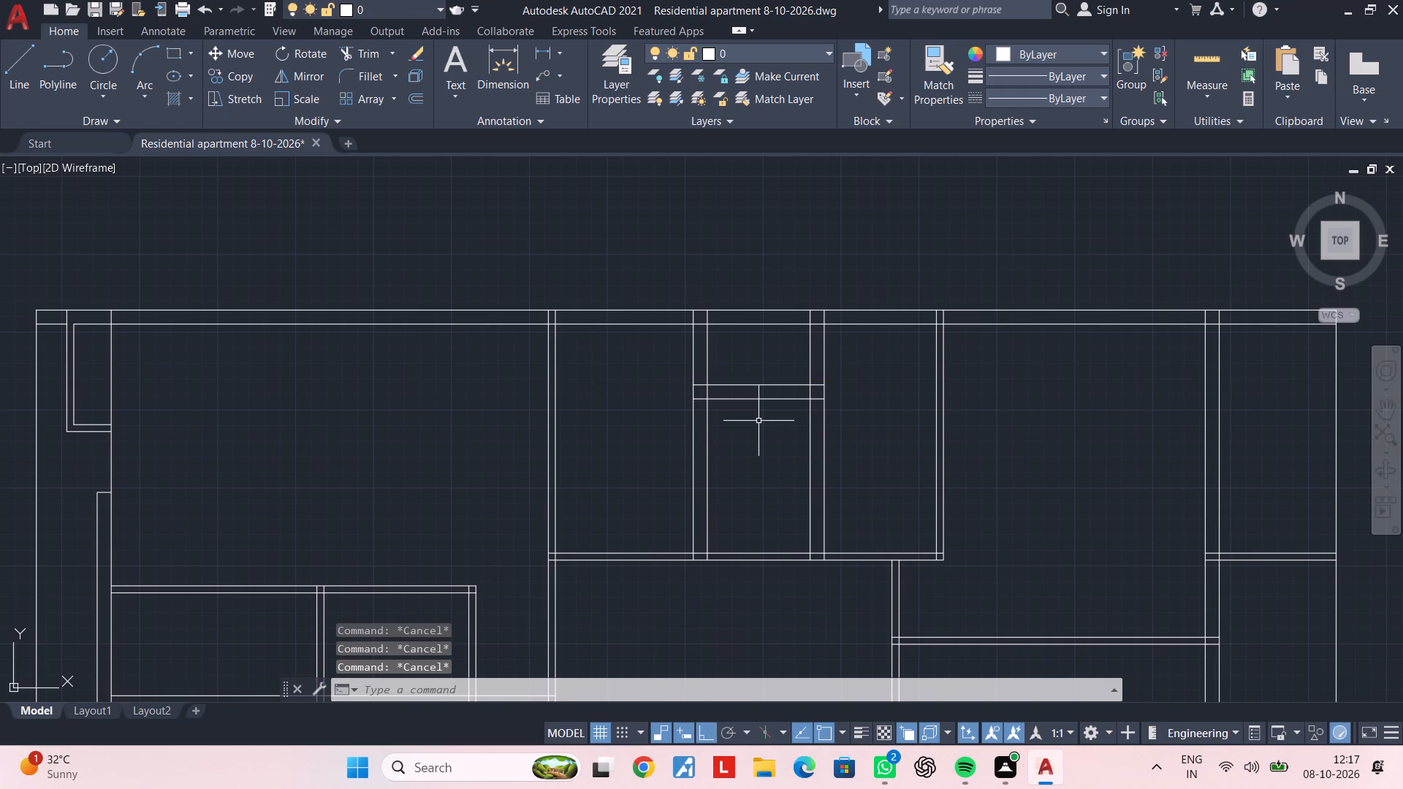
key("Escape")
key("Escape")
key("Escape")
Offset the lower line of the middle bay's 9" cross wall 4'6" to the south.
scroll(794, 414, "up", 1)
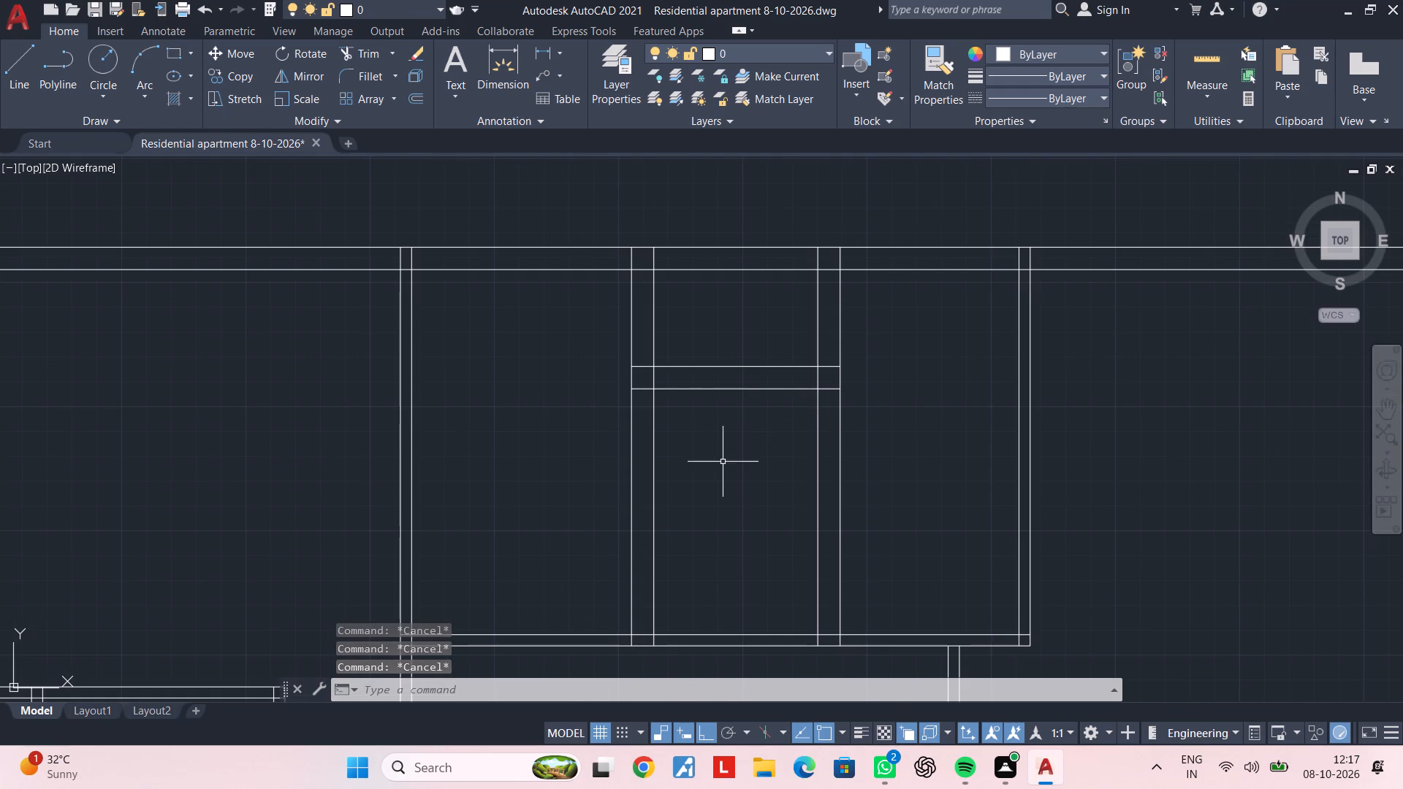
key("Escape")
key("Escape")
key("Escape")
key("Escape")
key("Escape")
key("Escape")
key("Escape")
key("Escape")
key("Escape")
key("Escape")
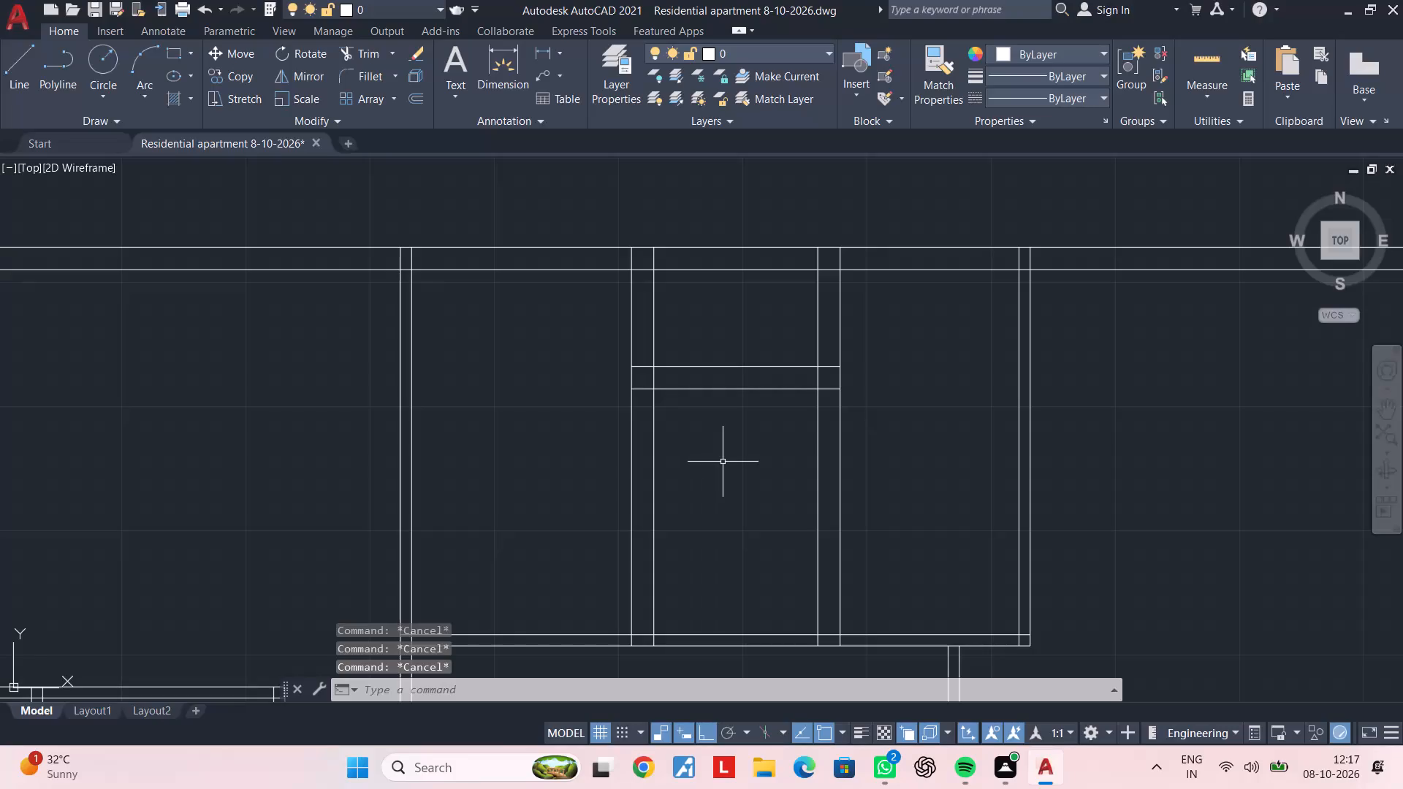
key("Escape")
key("Escape")
key("Escape")
key("Escape")
type("of 4'")
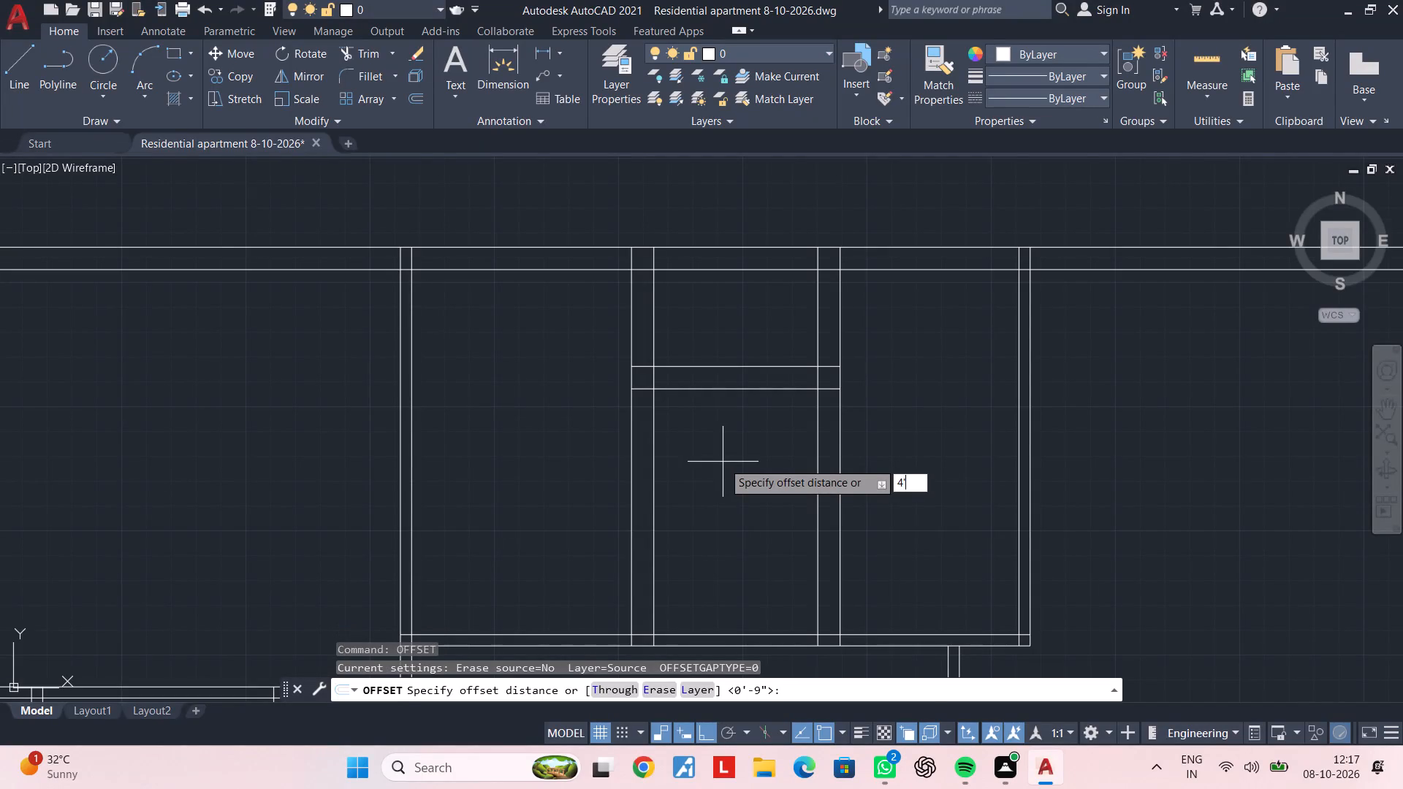
type("6\"")
key("Return")
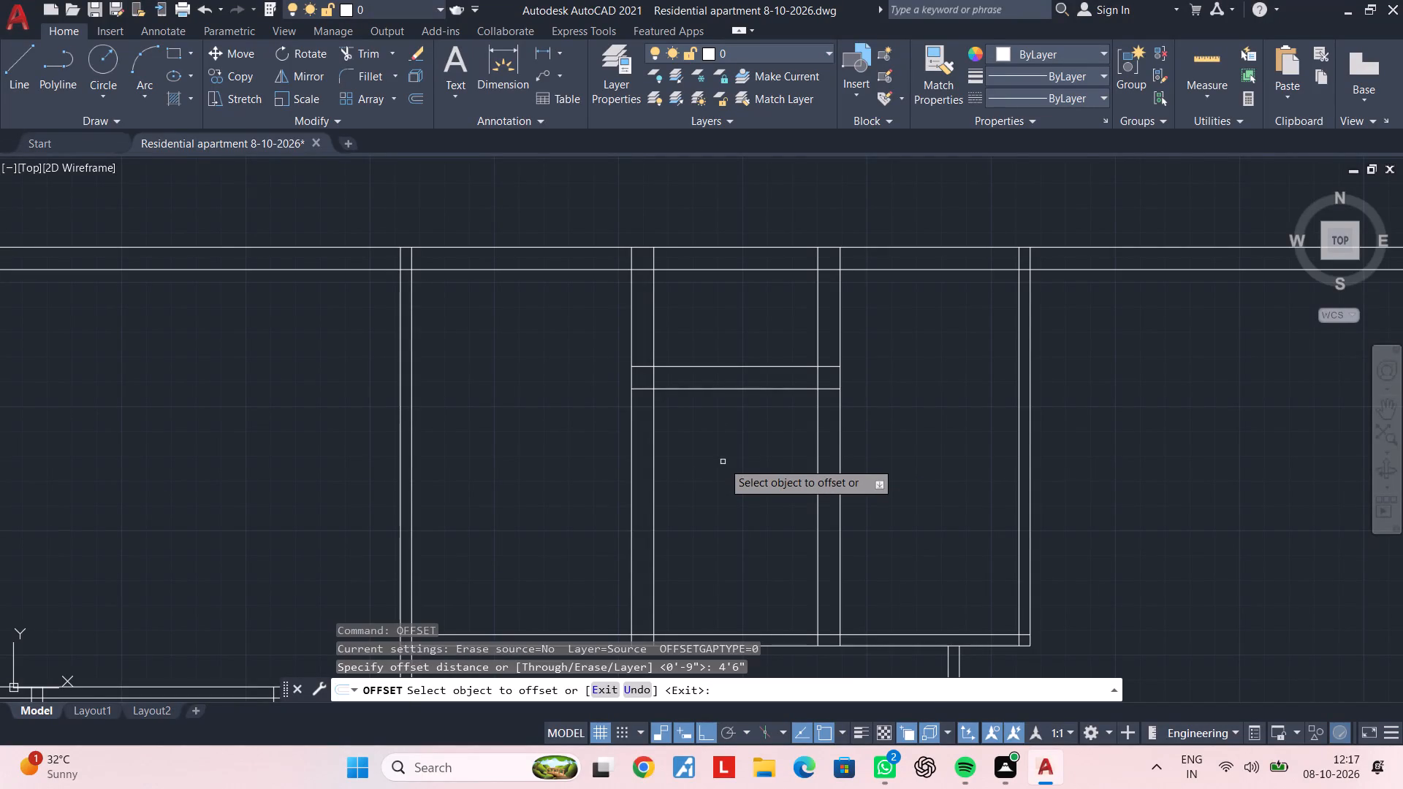
left_click(750, 389)
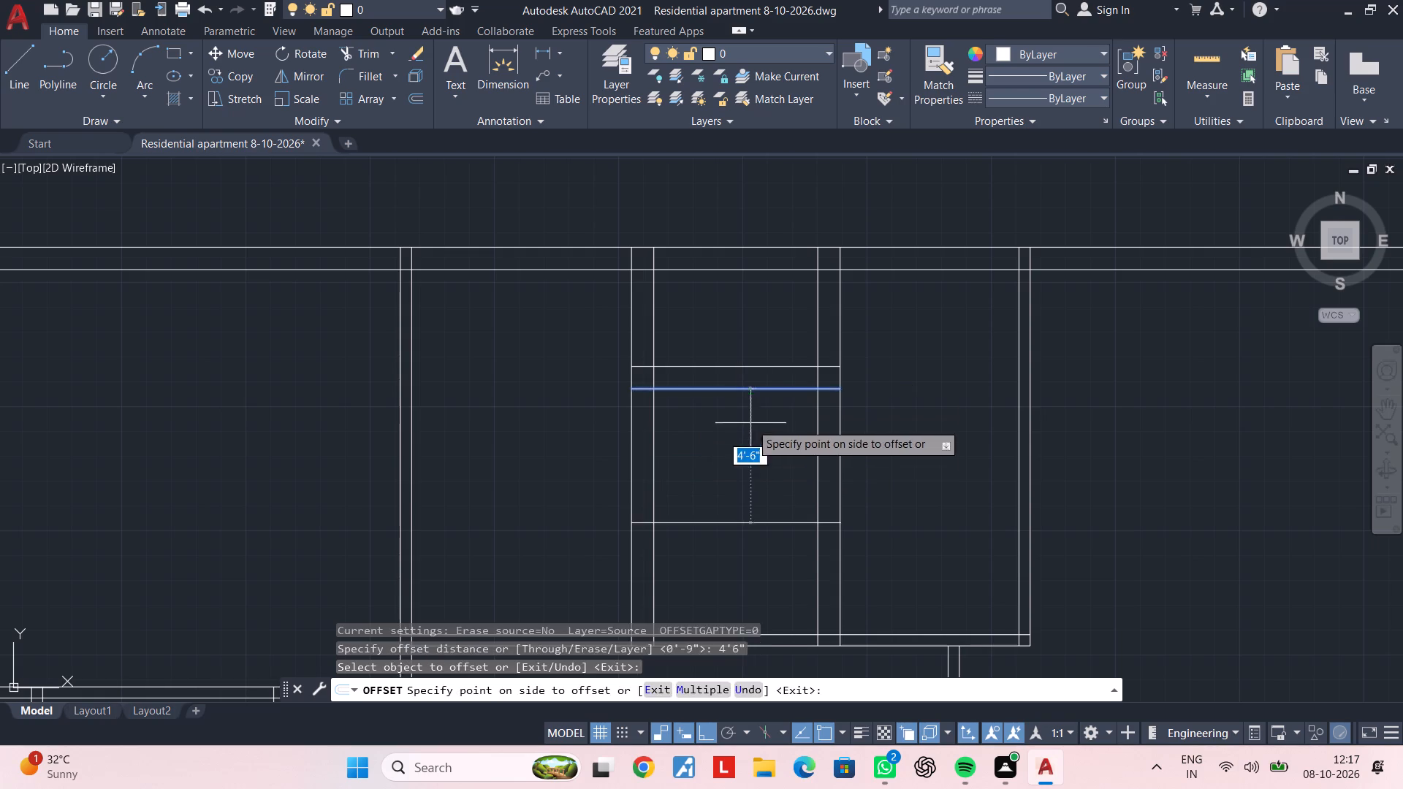
left_click(756, 443)
Offset the newest line in the middle bay 4.5" to the south to form the small room's lower wall.
middle_click_drag(748, 492, 747, 446)
key("space")
key("space")
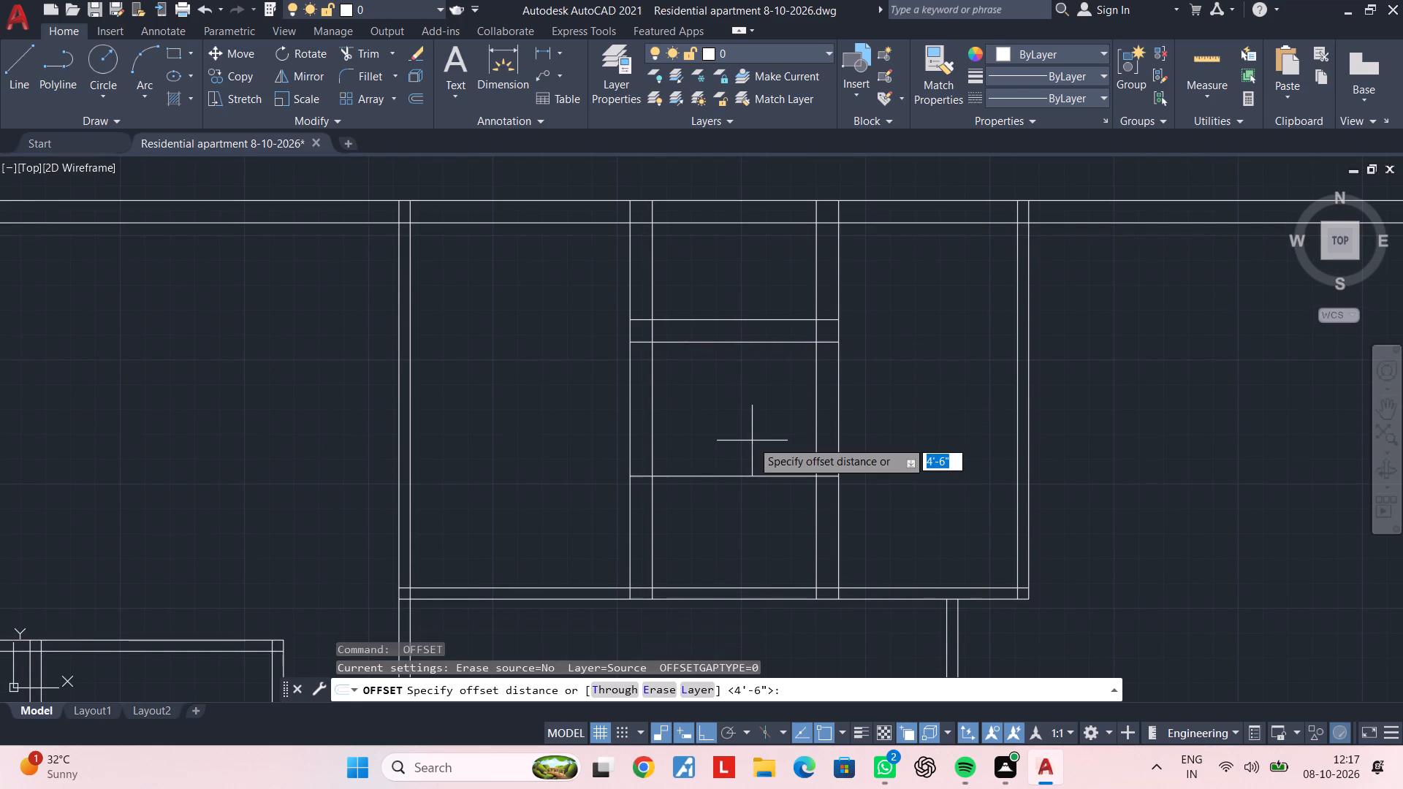
type("4.5\"")
key("Return")
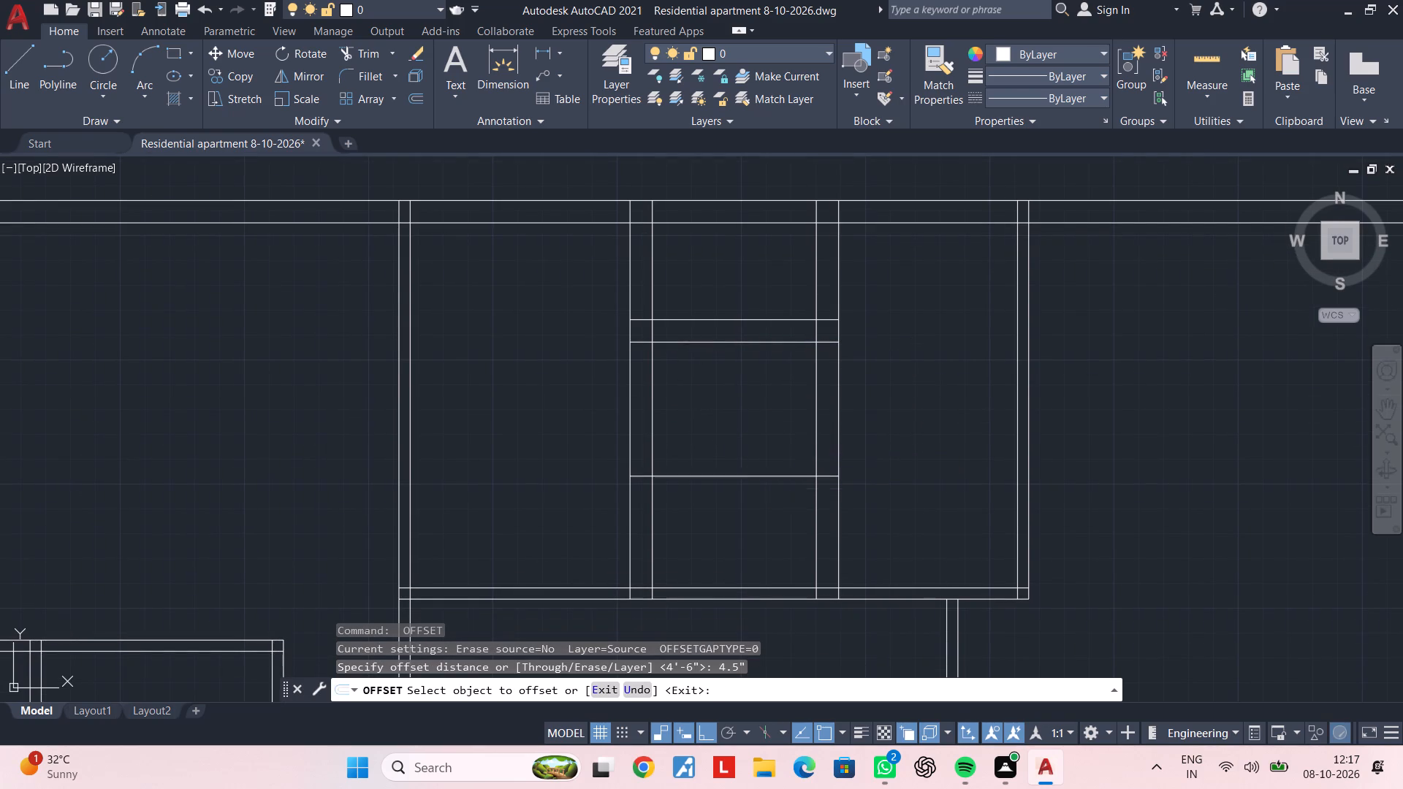
left_click(754, 476)
left_click(754, 513)
key("Escape")
key("Escape")
Trim the middle bay's west wall lines below the new lower wall and delete their stubs inside the horizontal wall to the south.
type("tr")
key("space")
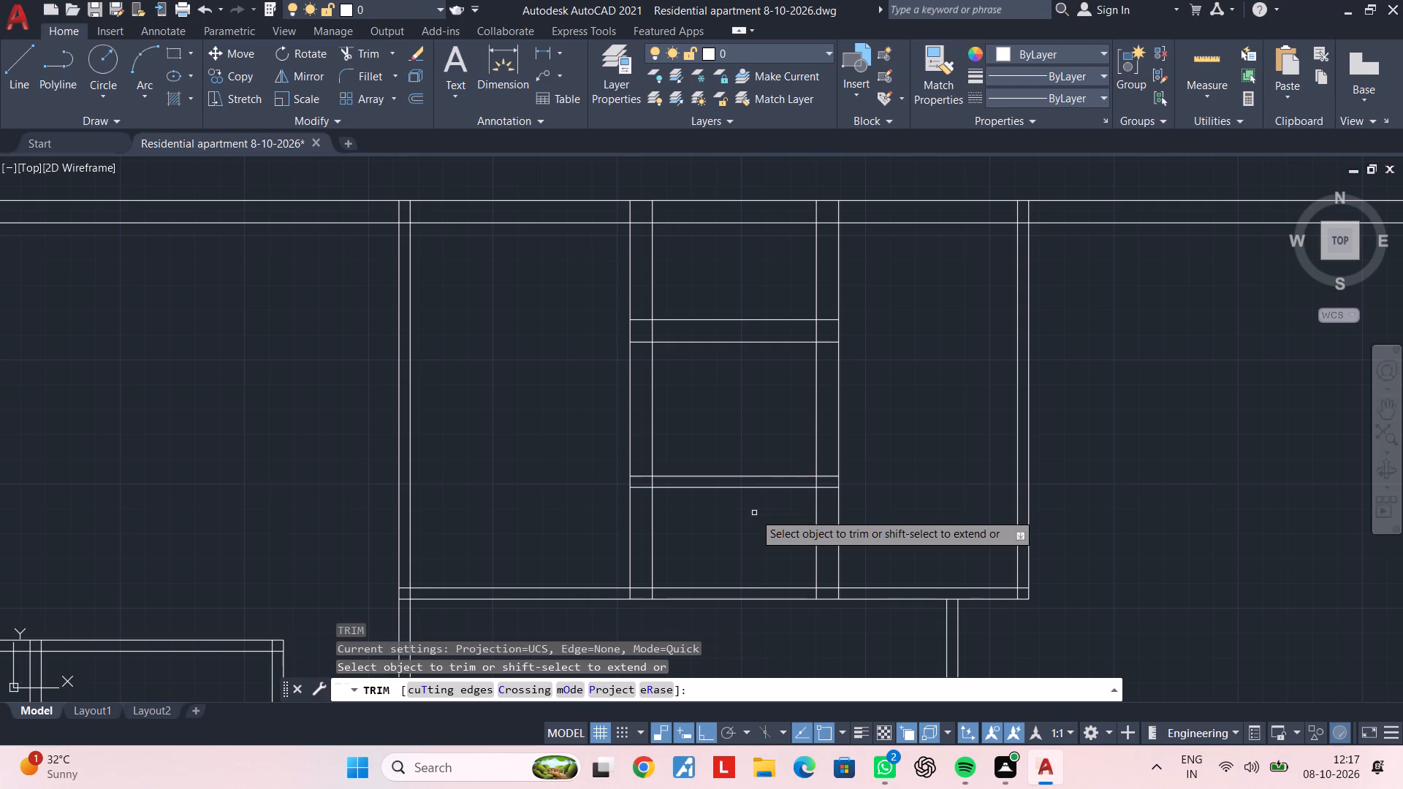
left_click(680, 528)
left_click(610, 537)
middle_click_drag(659, 531, 672, 489)
key("Escape")
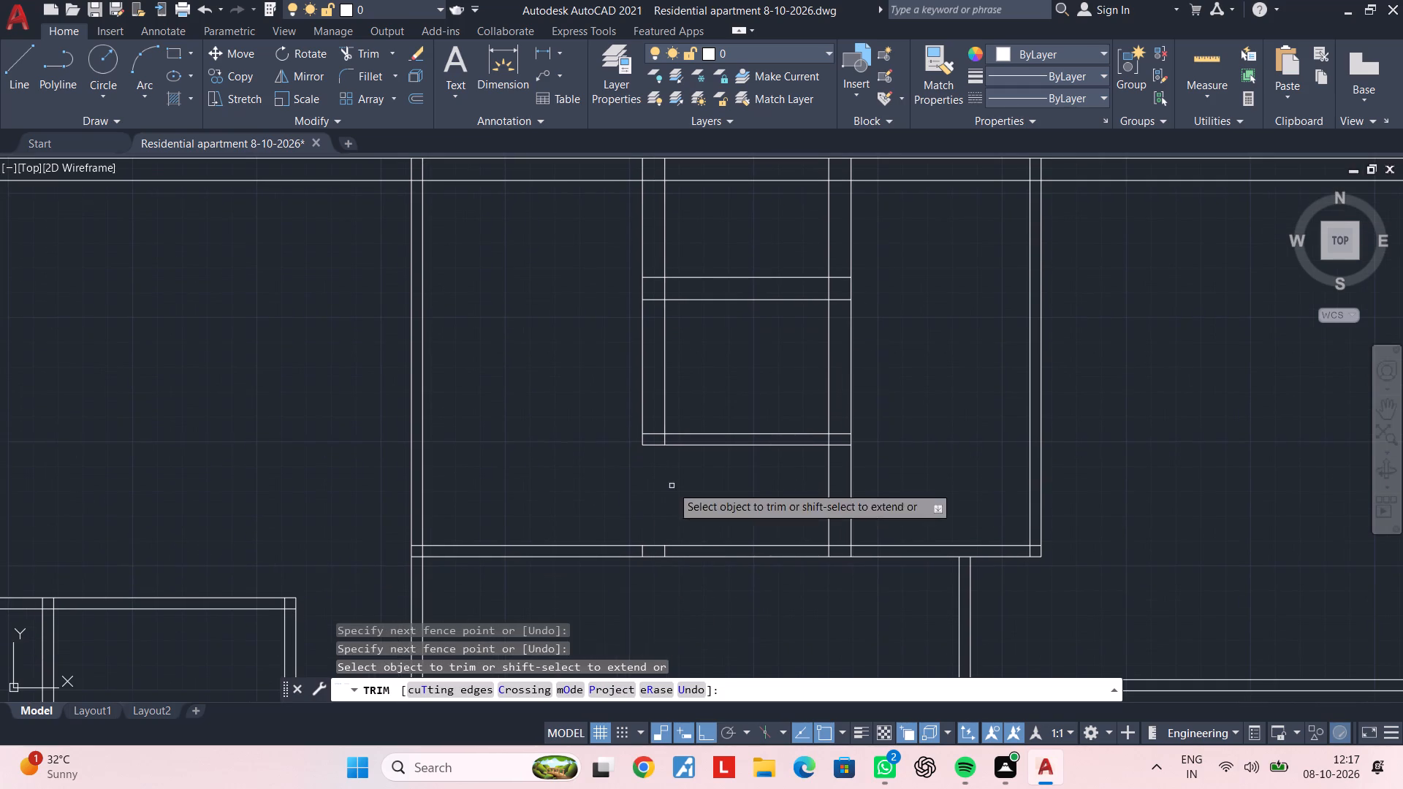
left_click_drag(609, 521, 623, 535)
key("Escape")
key("Escape")
left_click(627, 533)
left_click_drag(644, 541, 656, 551)
key("Escape")
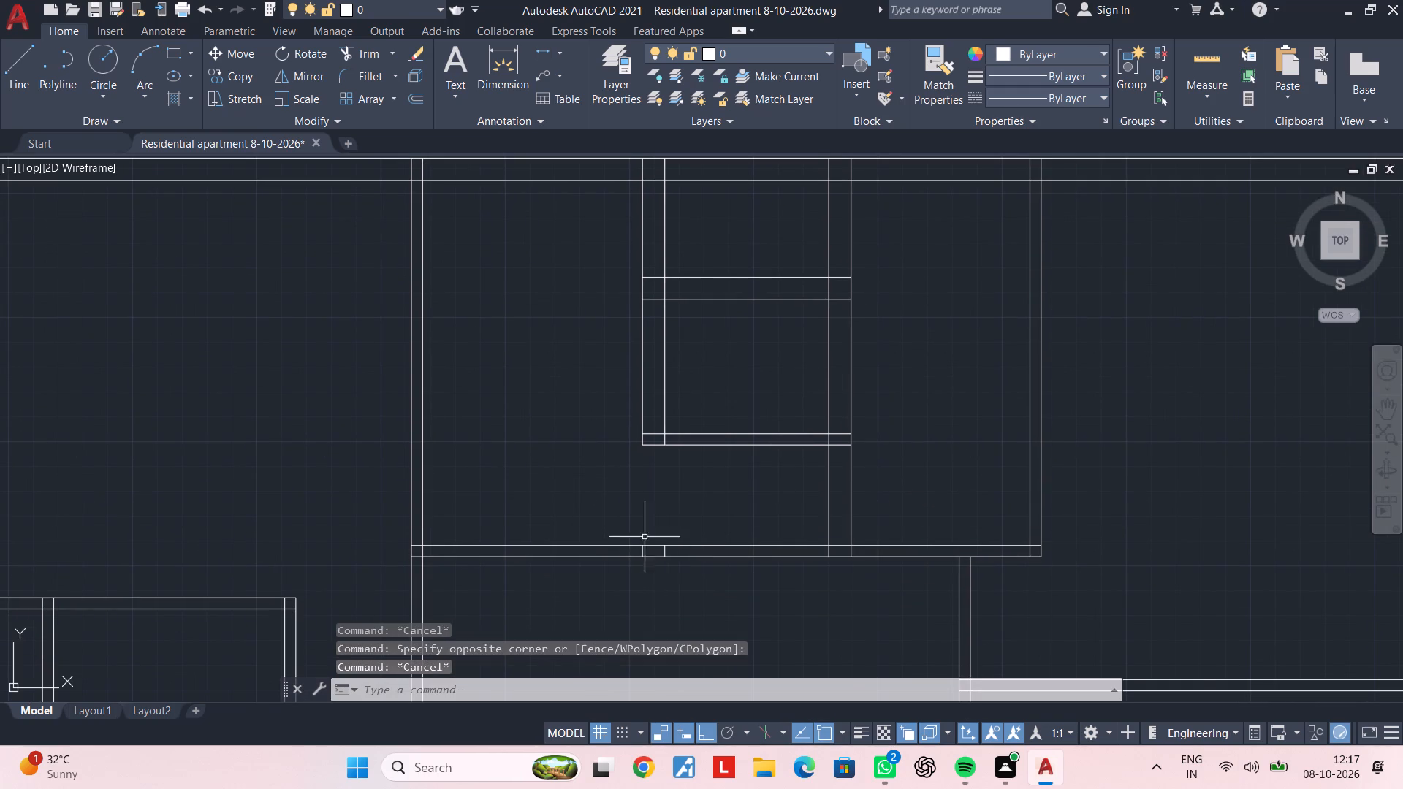
left_click(620, 530)
left_click(681, 587)
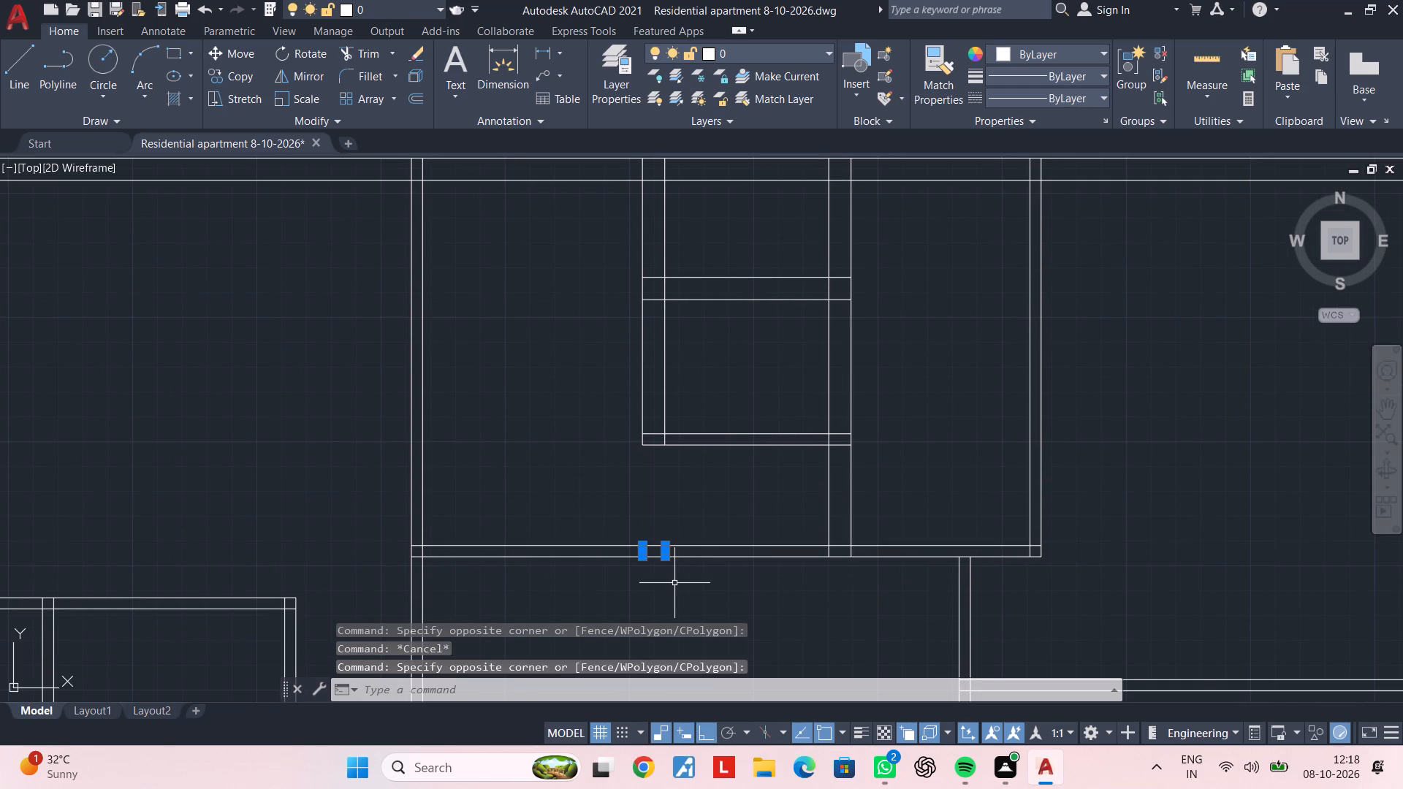
key("Delete")
key("Escape")
key("Escape")
key("Escape")
key("Escape")
key("Escape")
key("Escape")
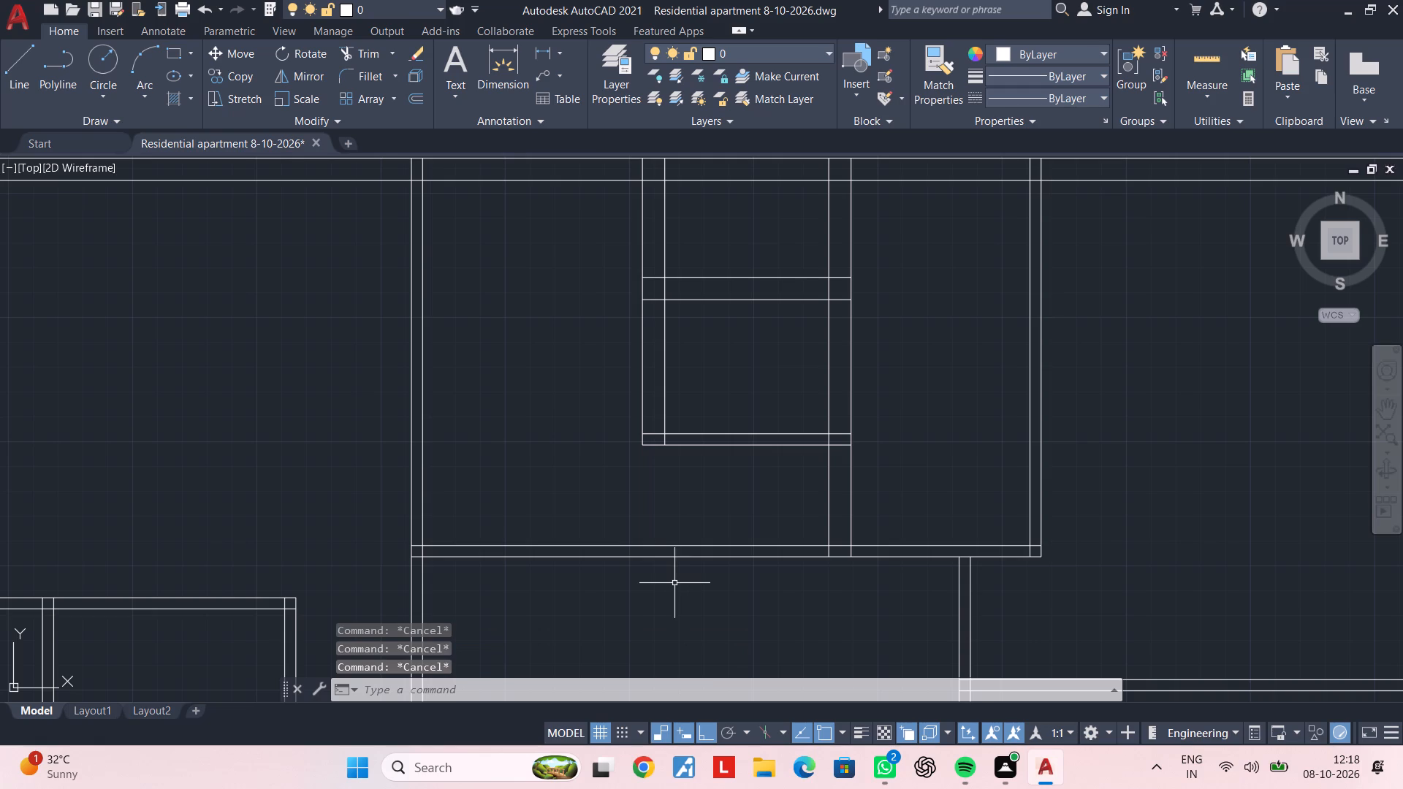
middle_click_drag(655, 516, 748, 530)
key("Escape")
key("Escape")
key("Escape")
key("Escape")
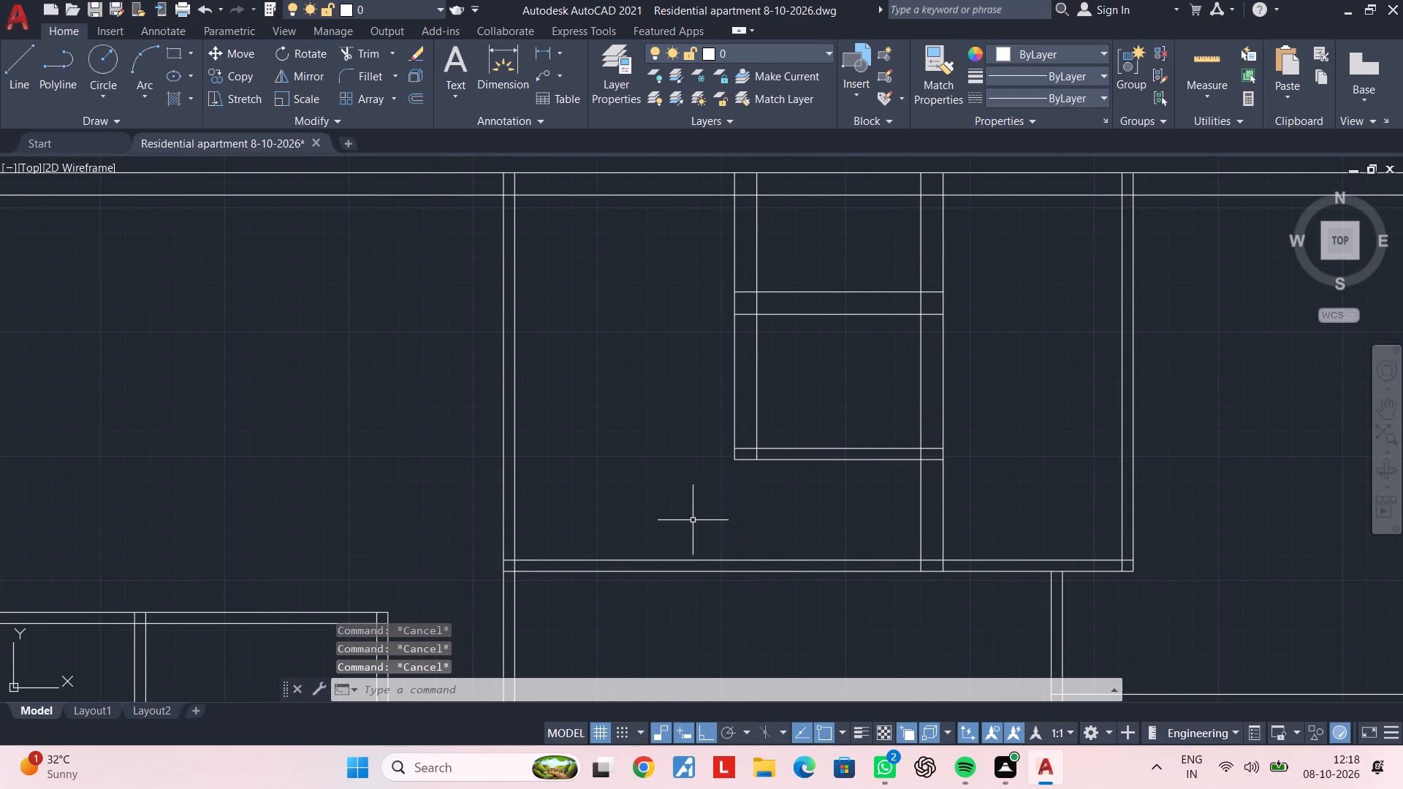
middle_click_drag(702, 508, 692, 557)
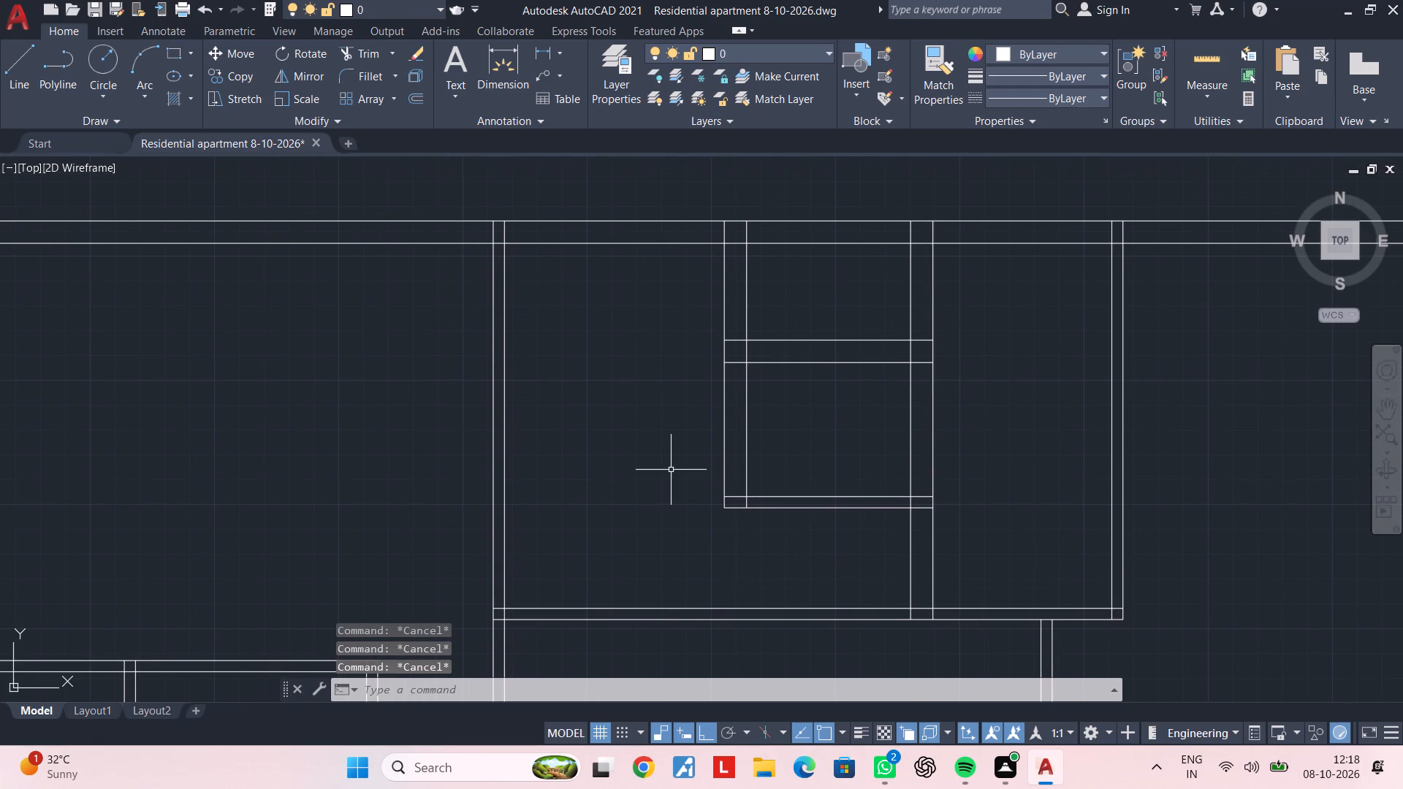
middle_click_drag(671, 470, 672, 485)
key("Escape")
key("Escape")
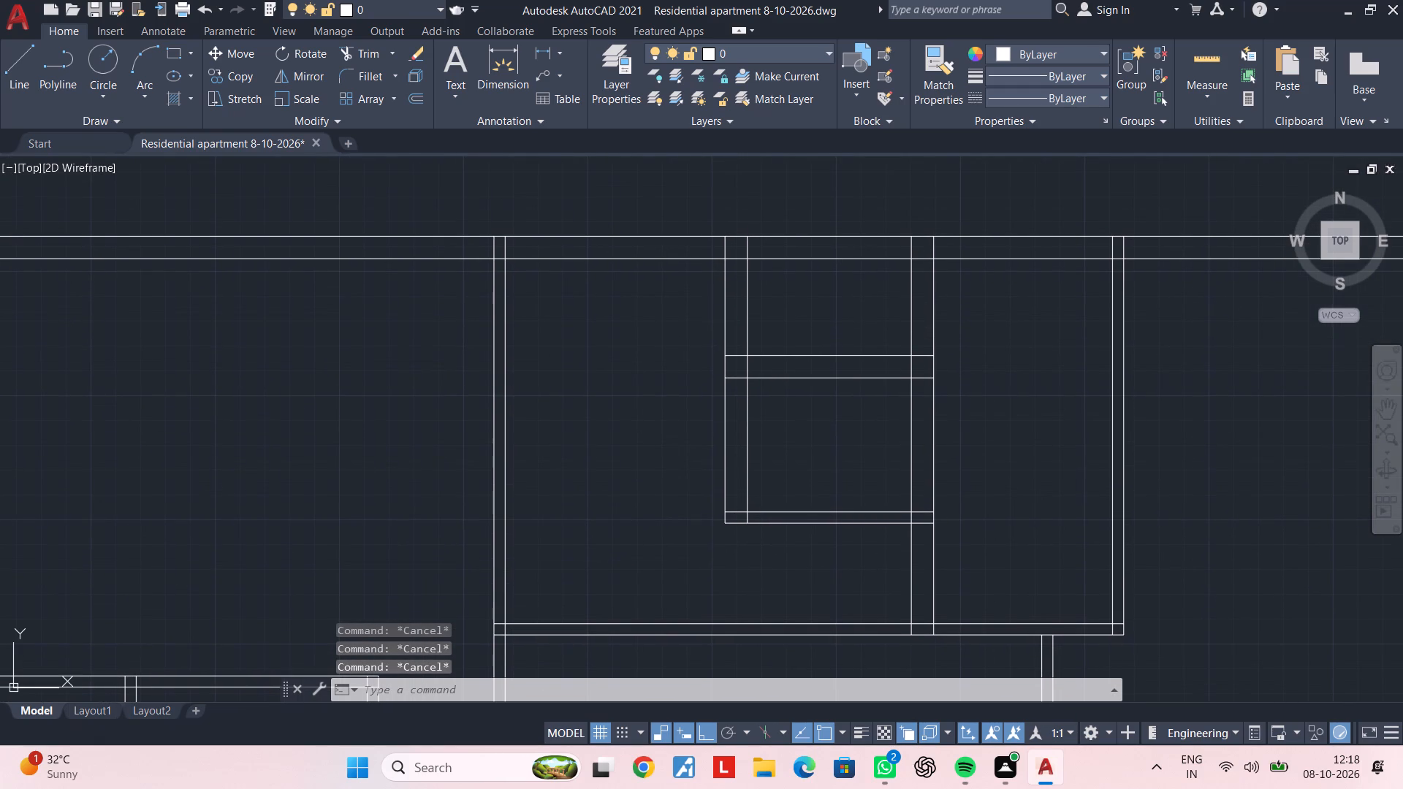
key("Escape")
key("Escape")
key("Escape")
Trim the overlapping lines where the small room's 4.5" lower wall meets the middle bay's east wall to open the junction.
type("tr")
key("space")
scroll(924, 522, "up", 2)
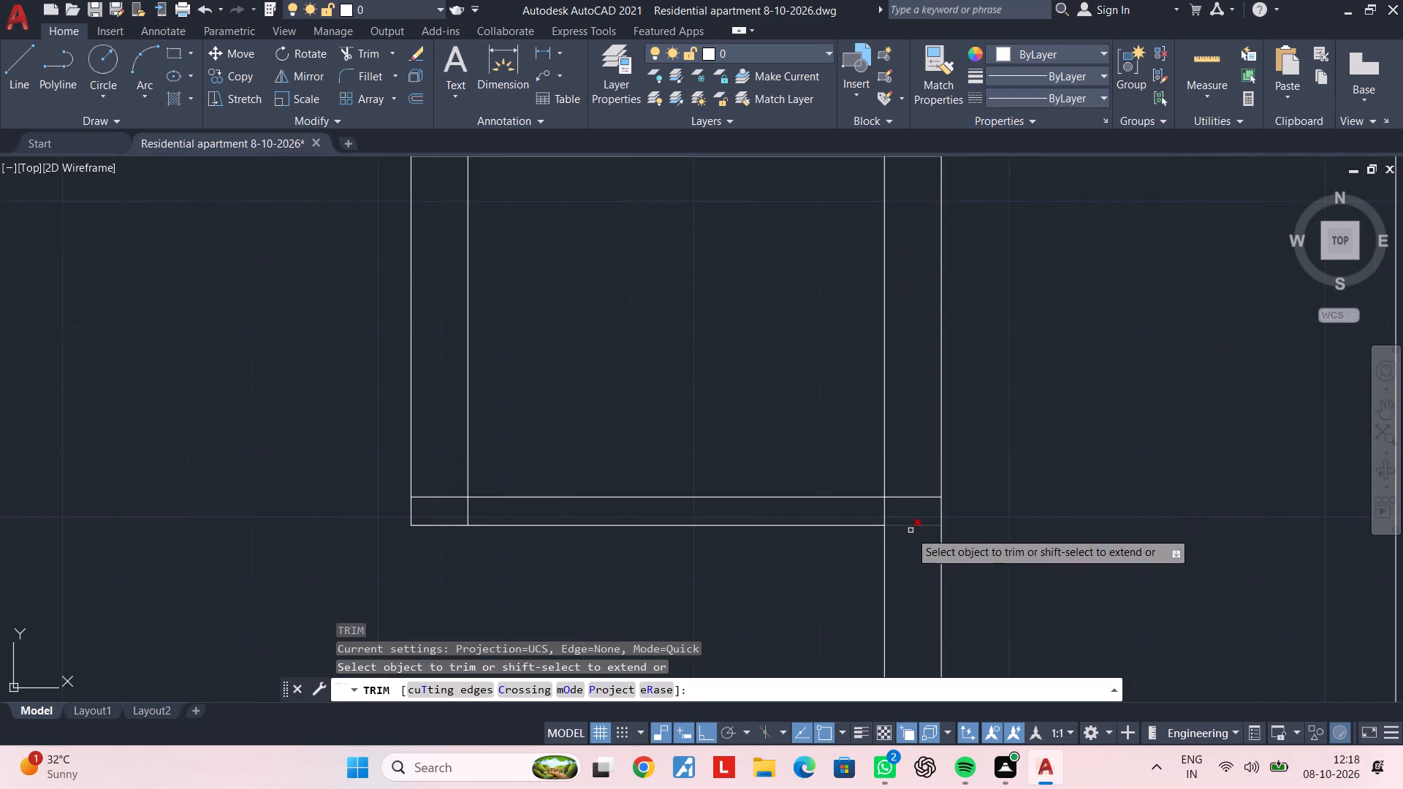
left_click(905, 536)
left_click(920, 466)
left_click(886, 508)
scroll(831, 517, "down", 3)
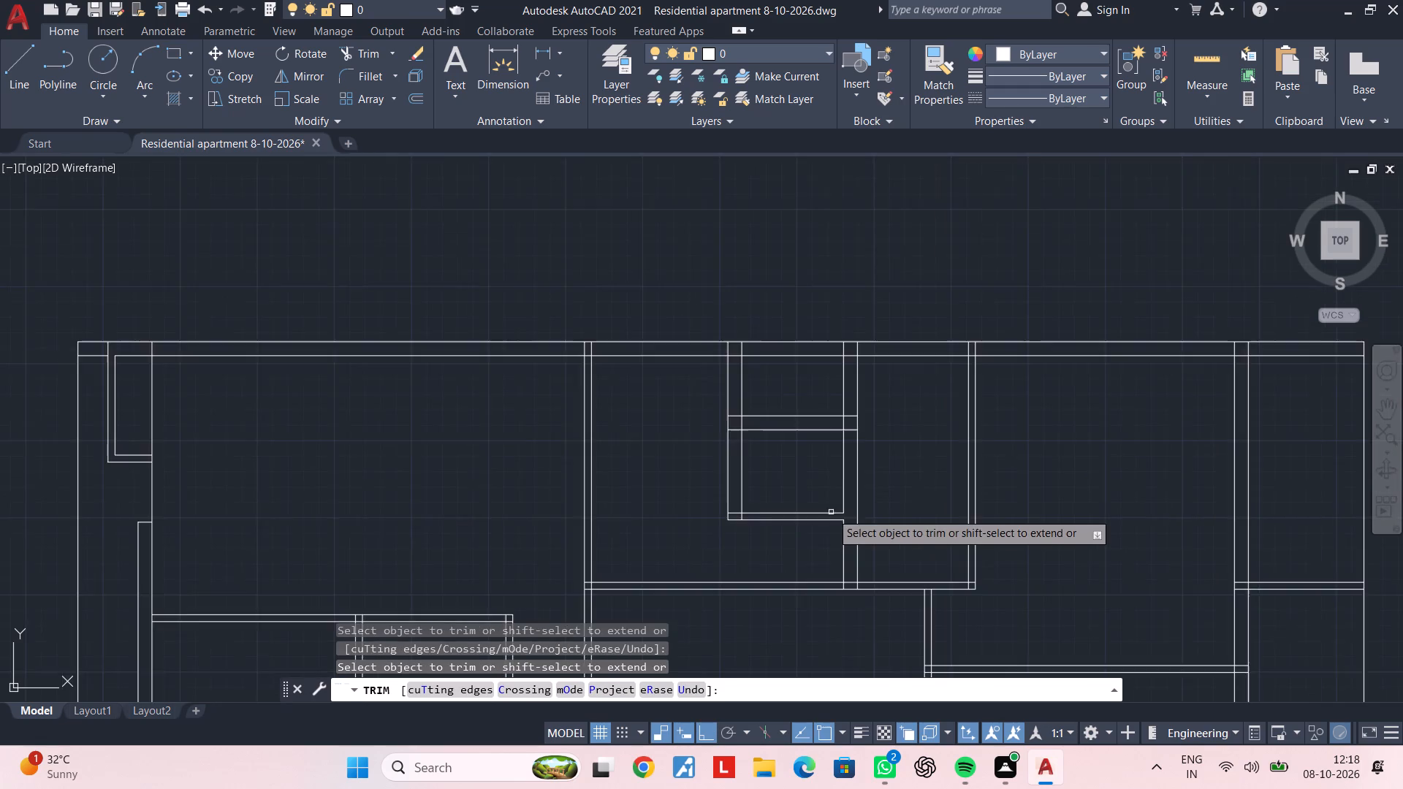
middle_click_drag(833, 503, 919, 478)
key("Escape")
key("Escape")
key("Escape")
key("Escape")
key("Escape")
key("Escape")
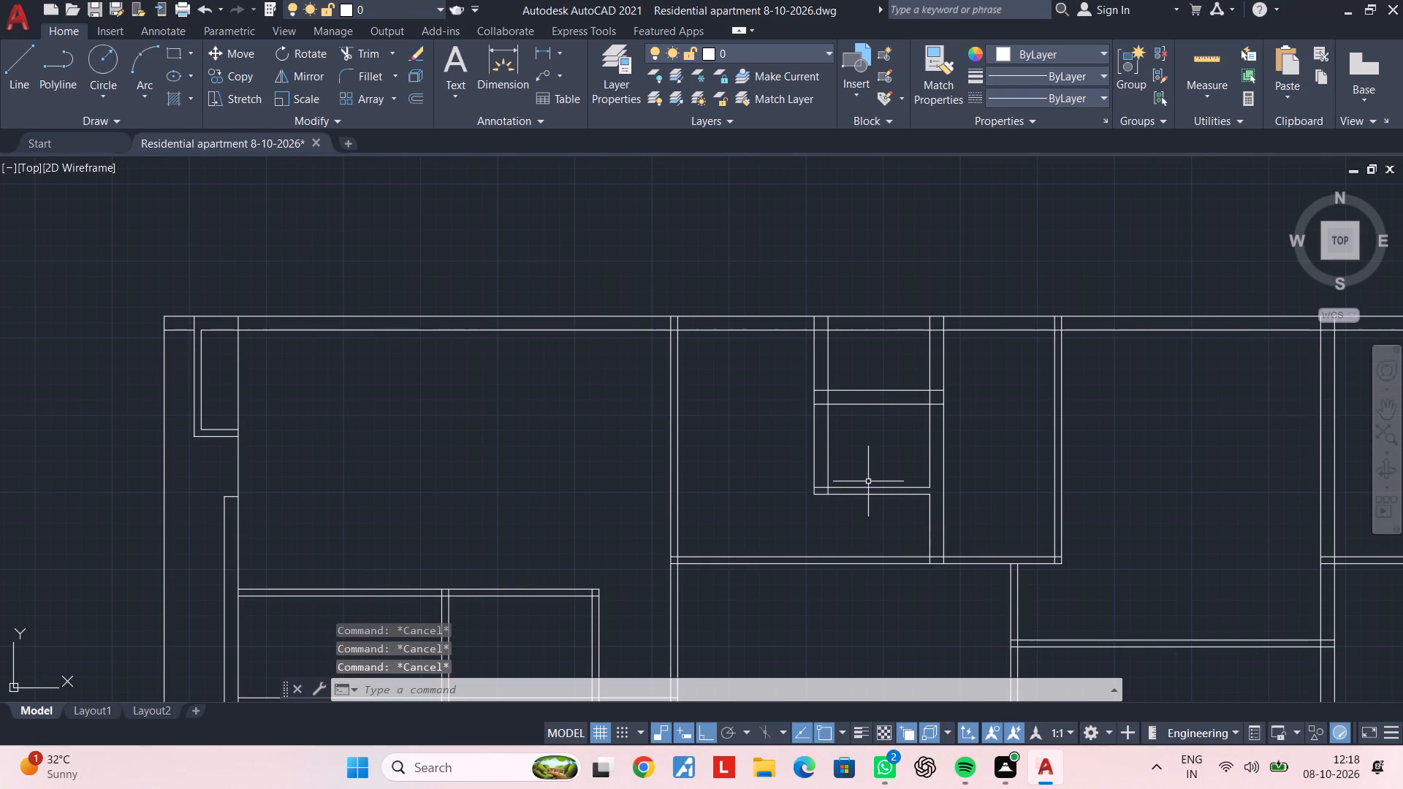
Trim the overlapping line ends where the small room's 4.5" lower wall meets the middle bay's west wall.
key("space")
scroll(838, 500, "up", 3)
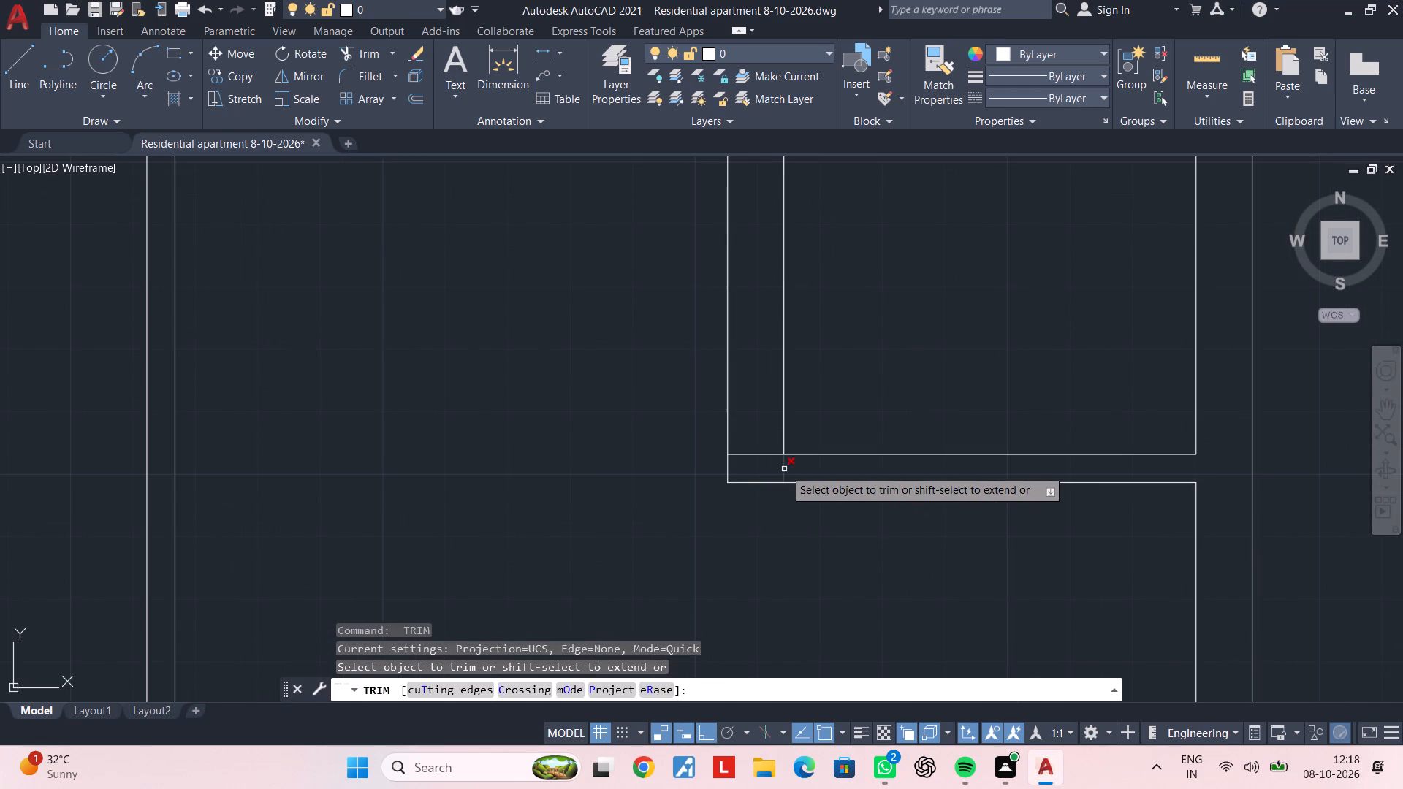
left_click(784, 469)
left_click(777, 456)
key("Escape")
scroll(840, 406, "down", 1)
middle_click_drag(837, 450, 824, 489)
key("Escape")
key("Escape")
key("Escape")
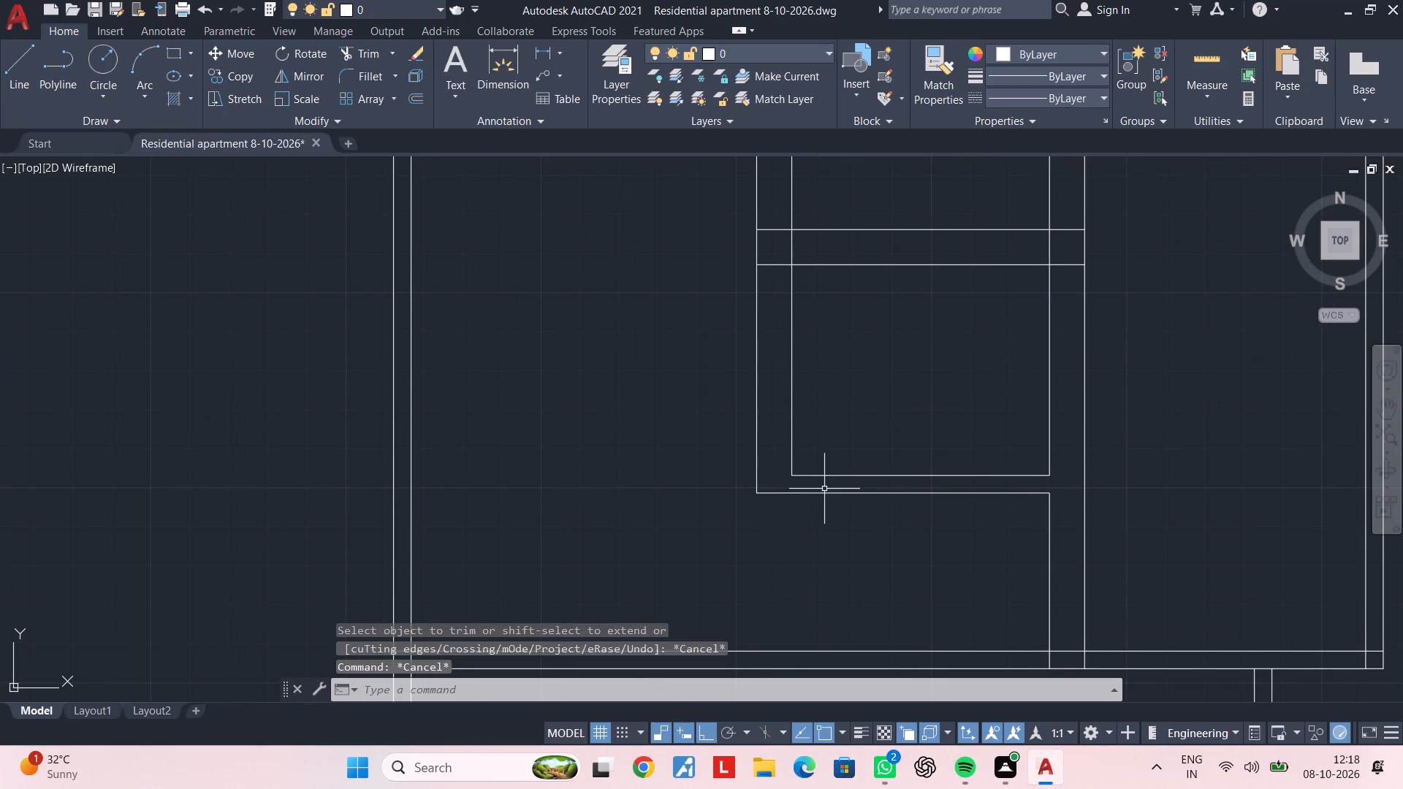
Offset the small room's west and east inner wall lines 1' into the room.
type("of 1'")
key("Return")
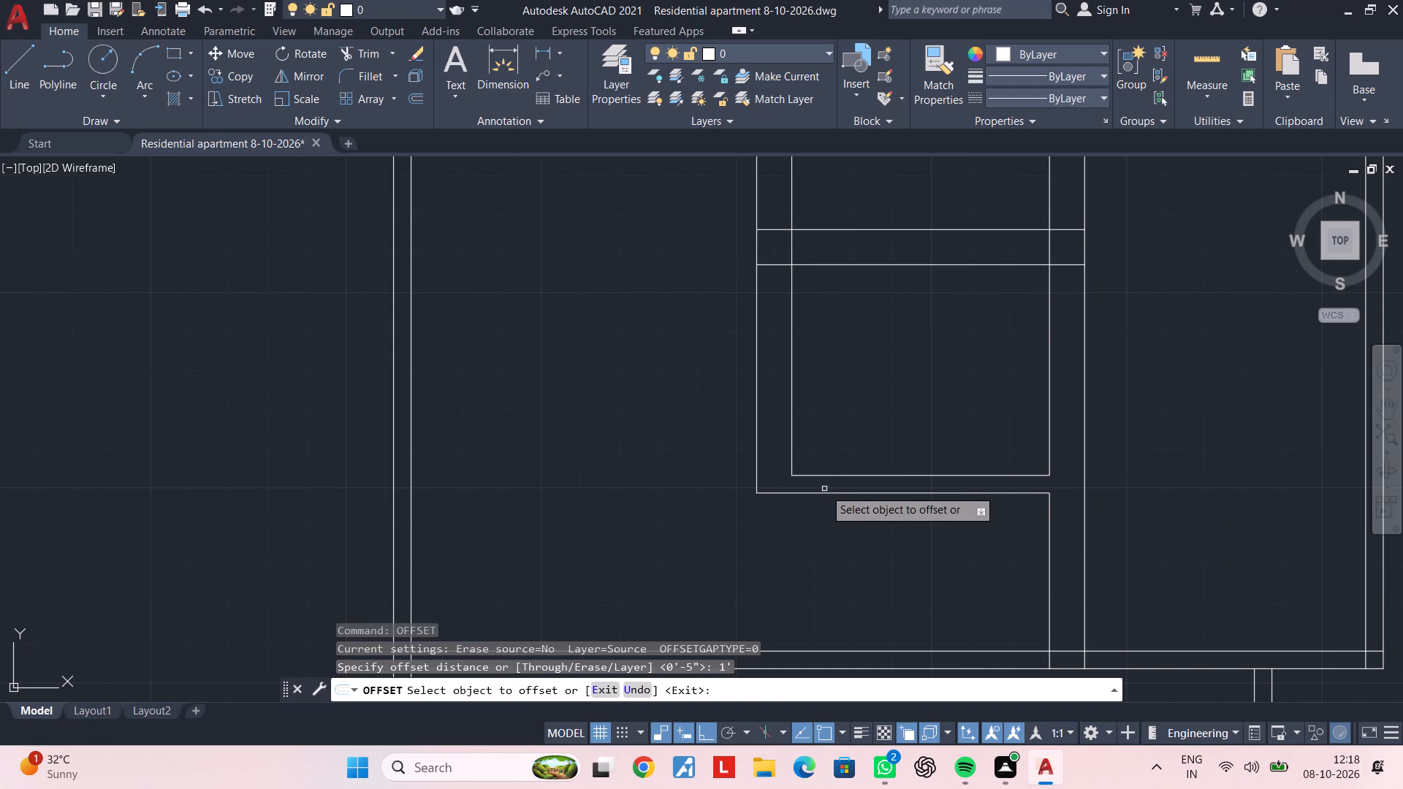
left_click(793, 425)
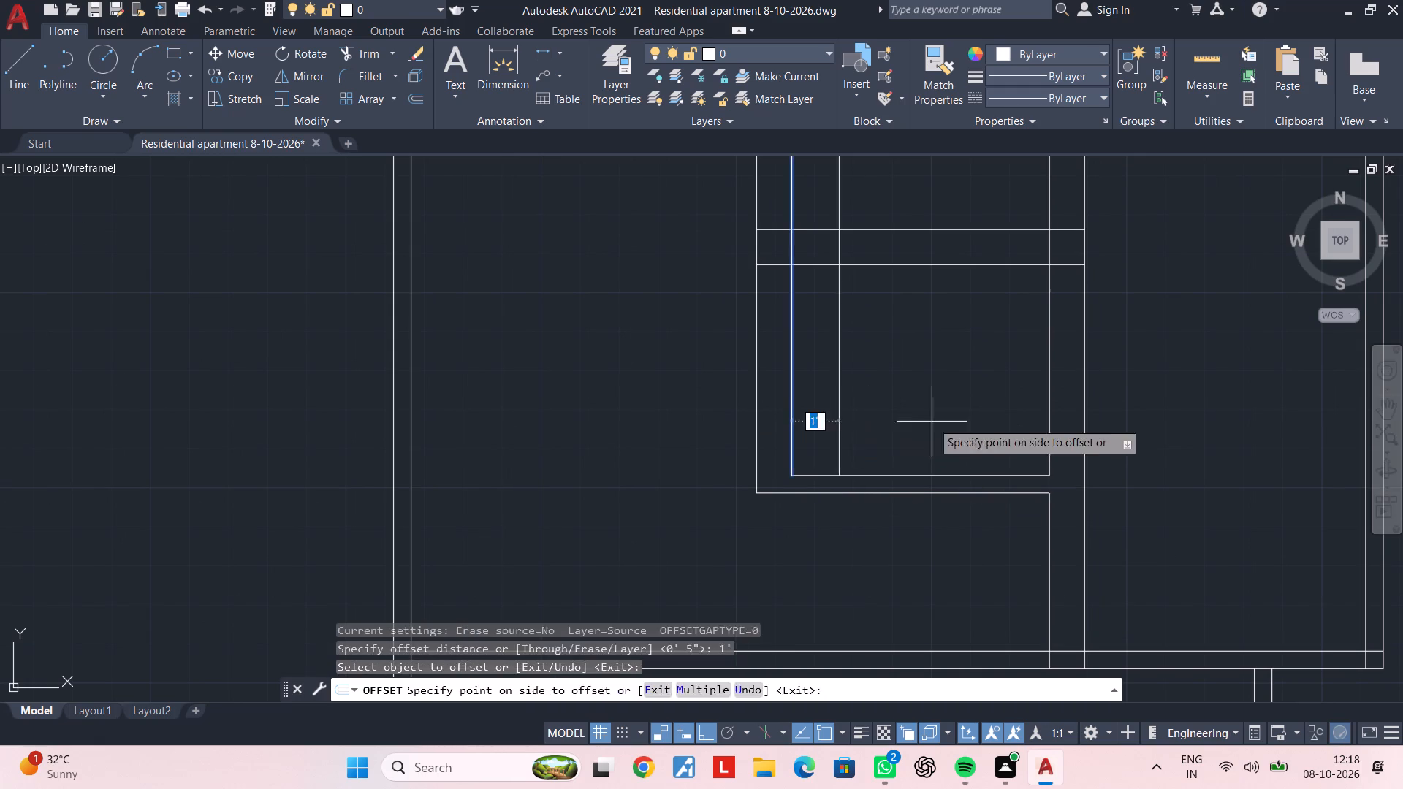
left_click(959, 421)
left_click(1048, 431)
left_click(947, 461)
key("Escape")
key("Escape")
Extend the two new offset lines to the outer line of the small room's lower wall.
type("ex")
key("space")
left_click(1021, 437)
left_click(826, 463)
key("Escape")
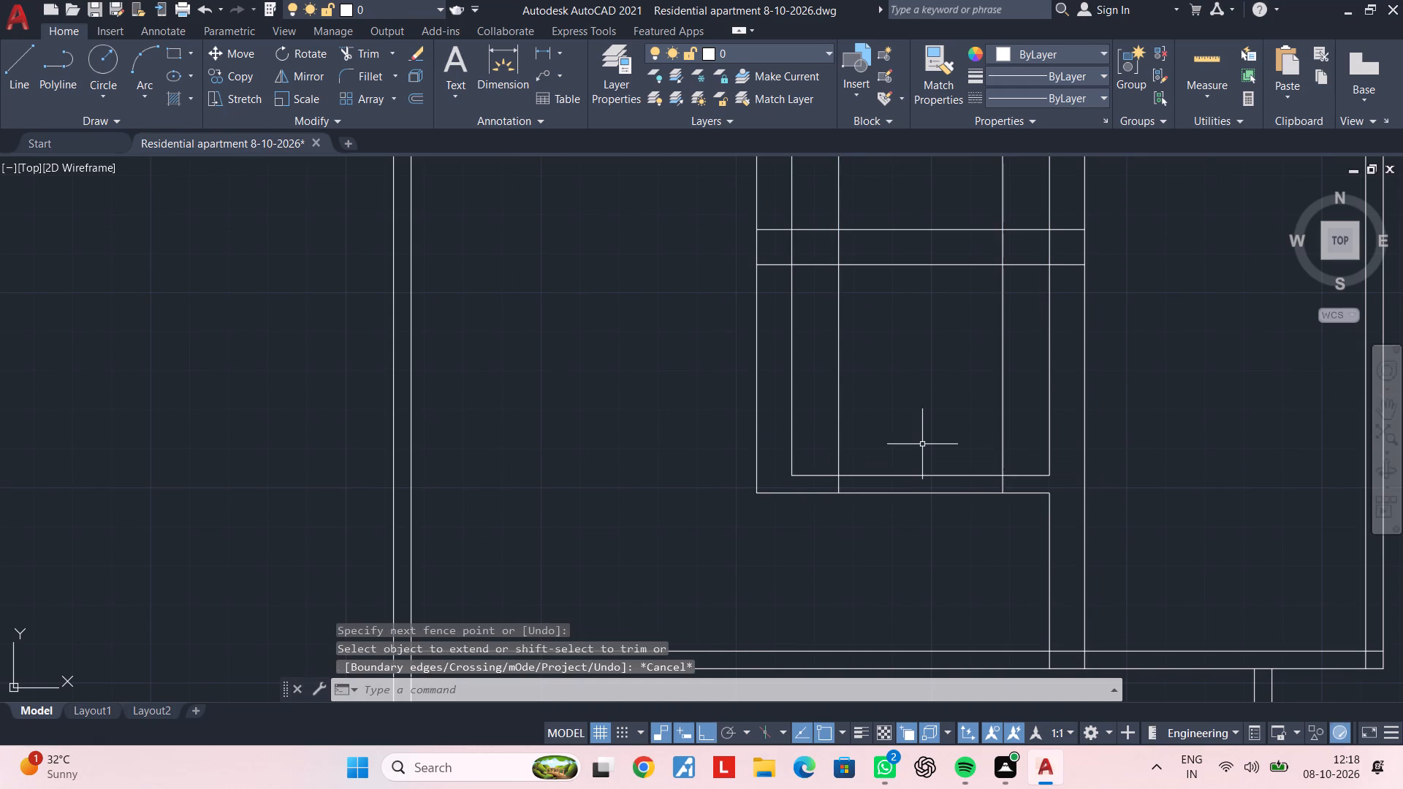
Trim the offset lines inside the small room and delete their remaining parts to the north, leaving jambs only in the lower wall.
type("tr")
key("space")
left_click(1014, 420)
left_click(826, 440)
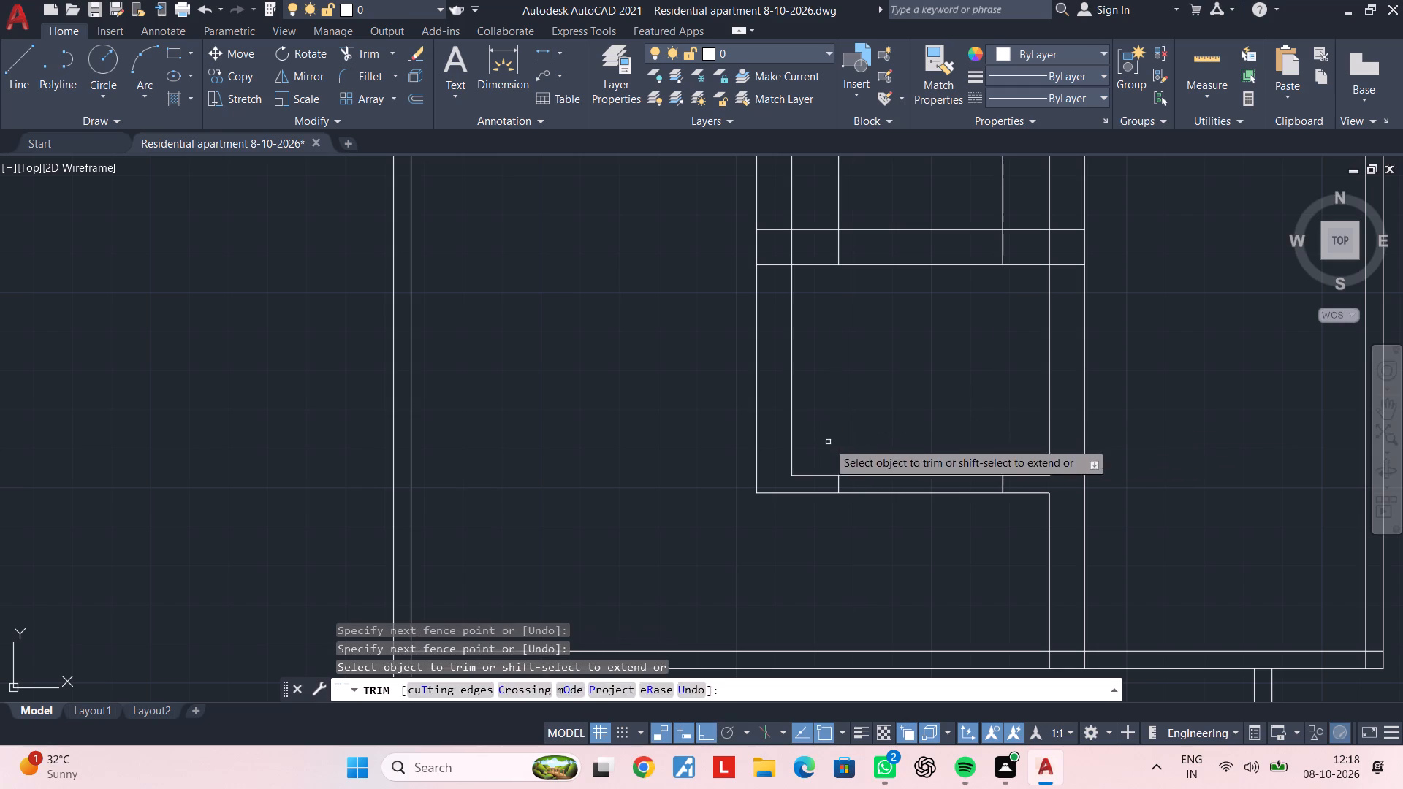
key("Escape")
key("Escape")
key("Escape")
key("Escape")
middle_click_drag(878, 404, 856, 503)
key("Escape")
left_click(1000, 263)
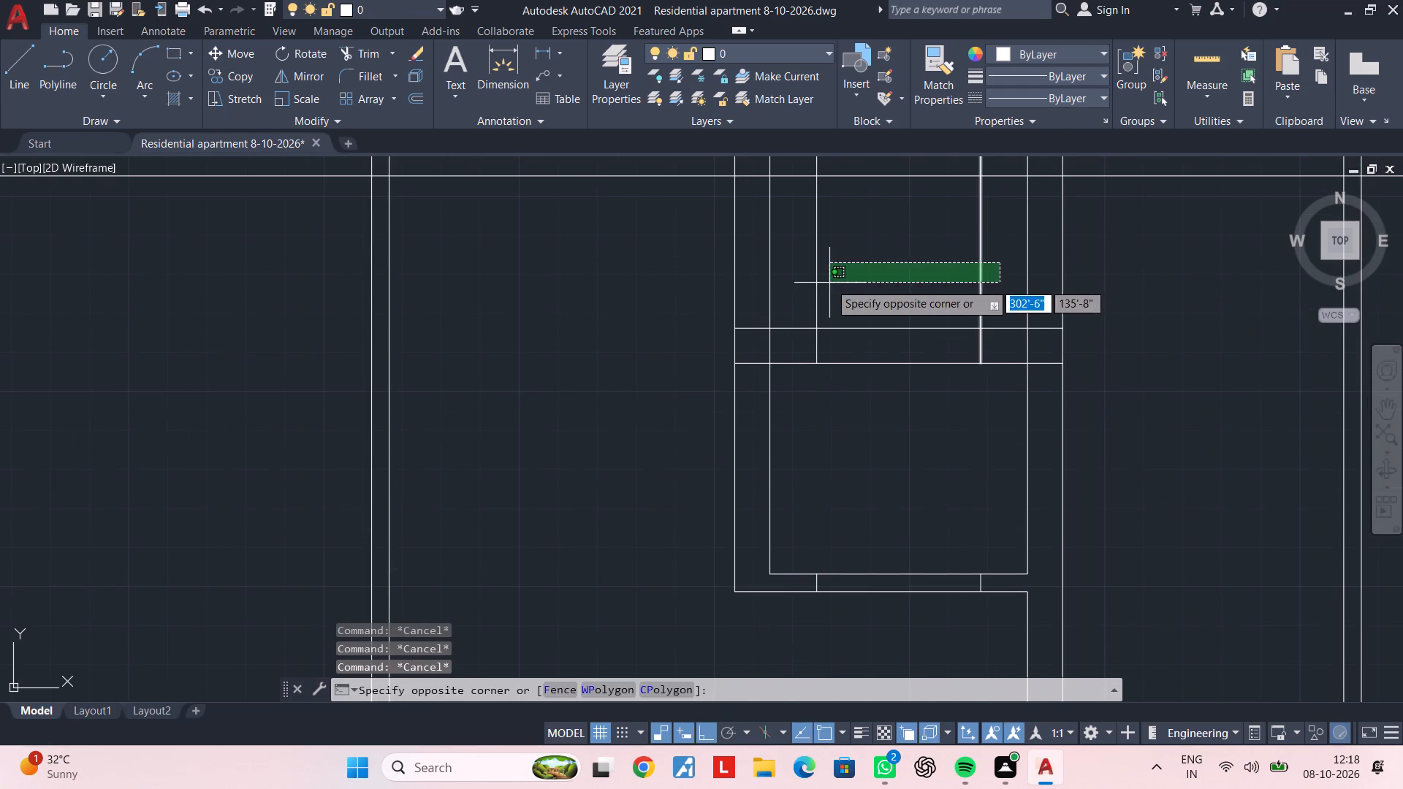
left_click(802, 289)
key("Delete")
key("Escape")
key("Escape")
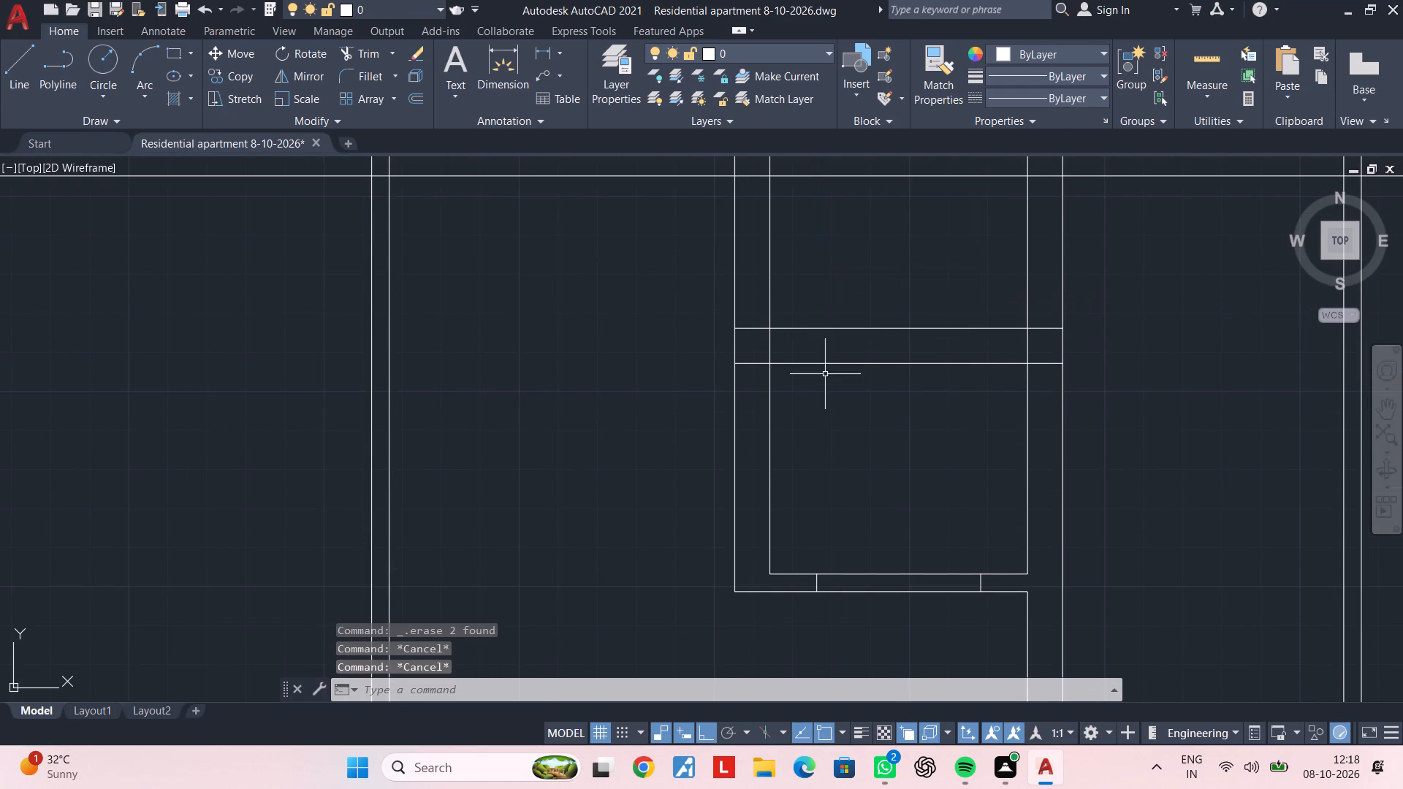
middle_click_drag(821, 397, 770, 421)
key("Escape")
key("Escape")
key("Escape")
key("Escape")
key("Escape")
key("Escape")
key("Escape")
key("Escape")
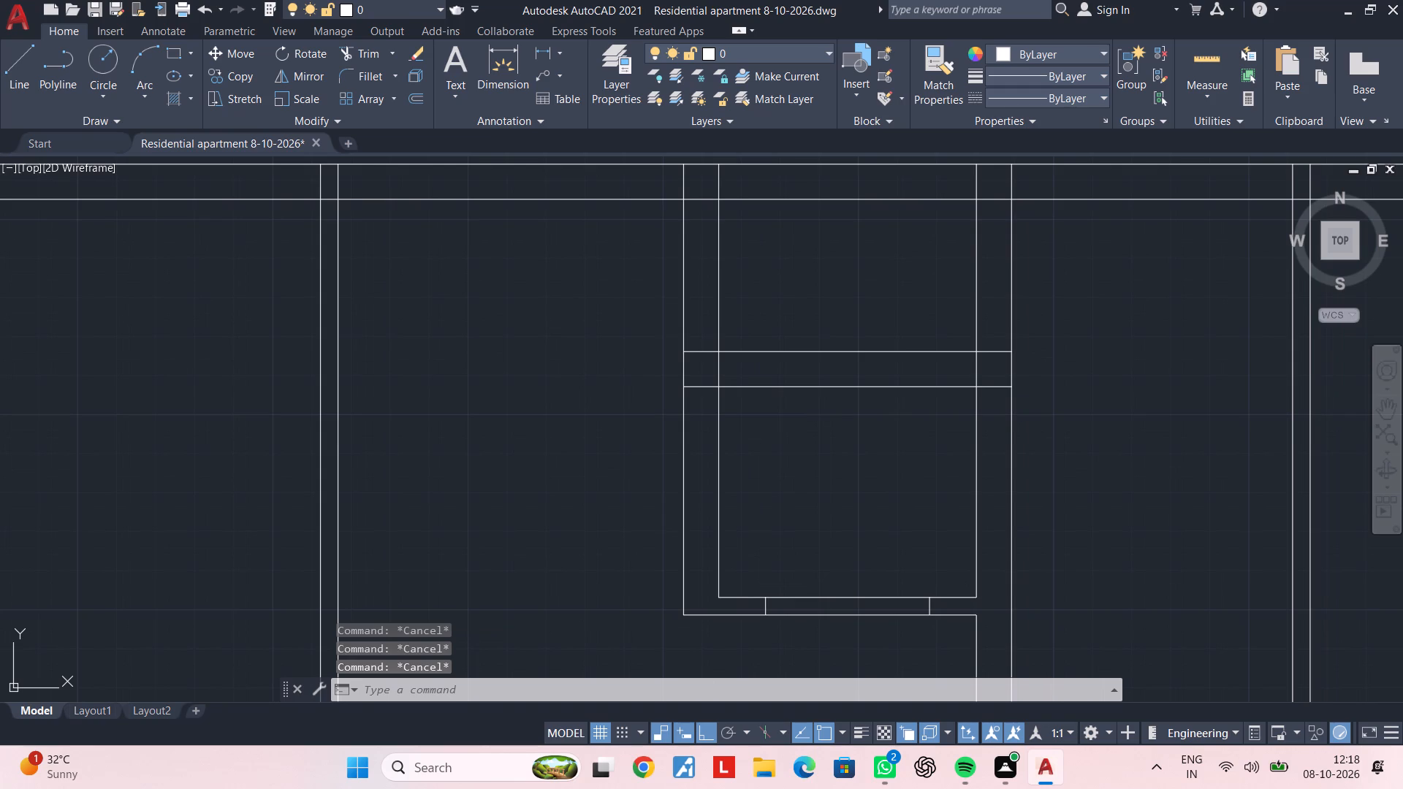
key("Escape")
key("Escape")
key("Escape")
Trim the overlapping lines where the middle bay's 9" cross wall meets its west and east walls.
type("tr")
key("space")
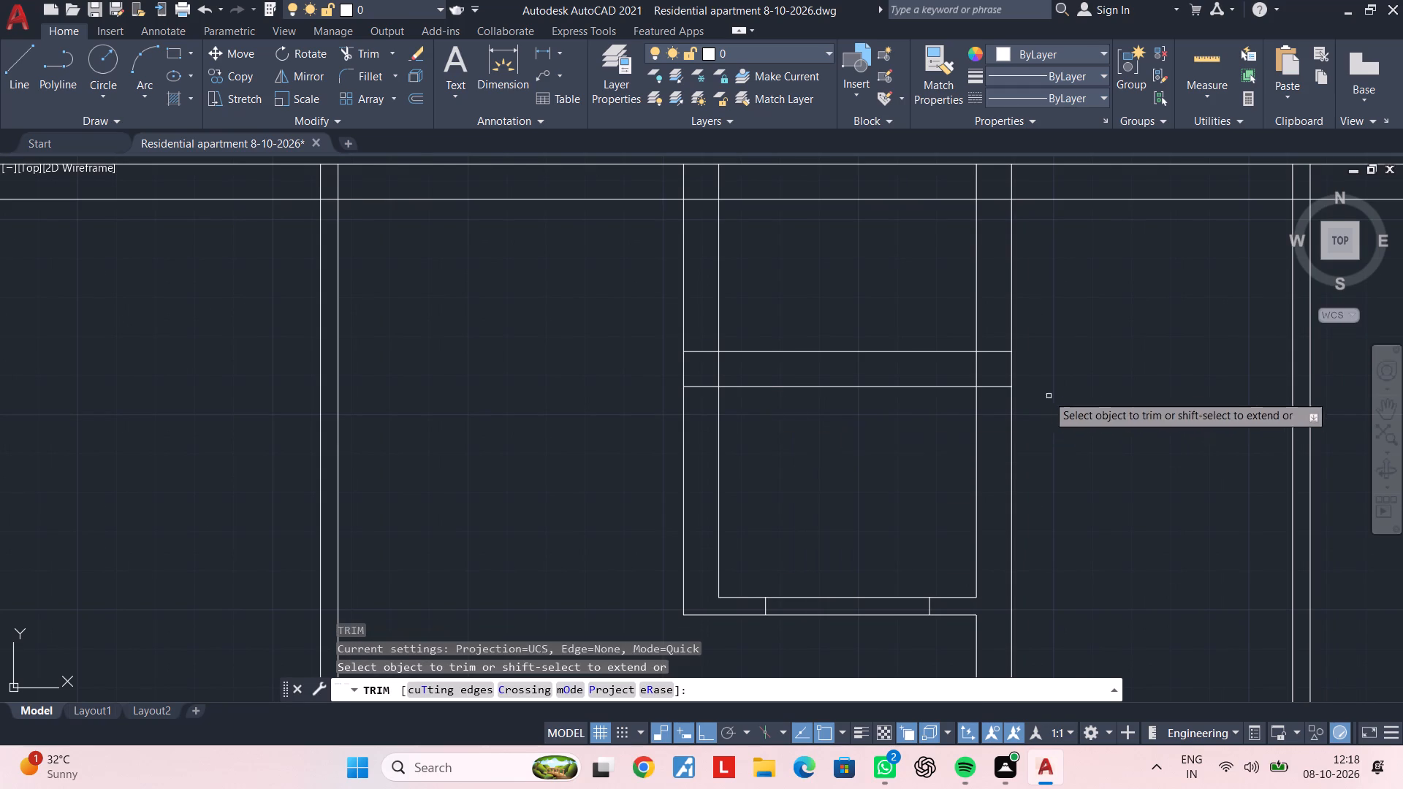
scroll(984, 373, "up", 1)
left_click(982, 367)
left_click(536, 377)
left_click(533, 314)
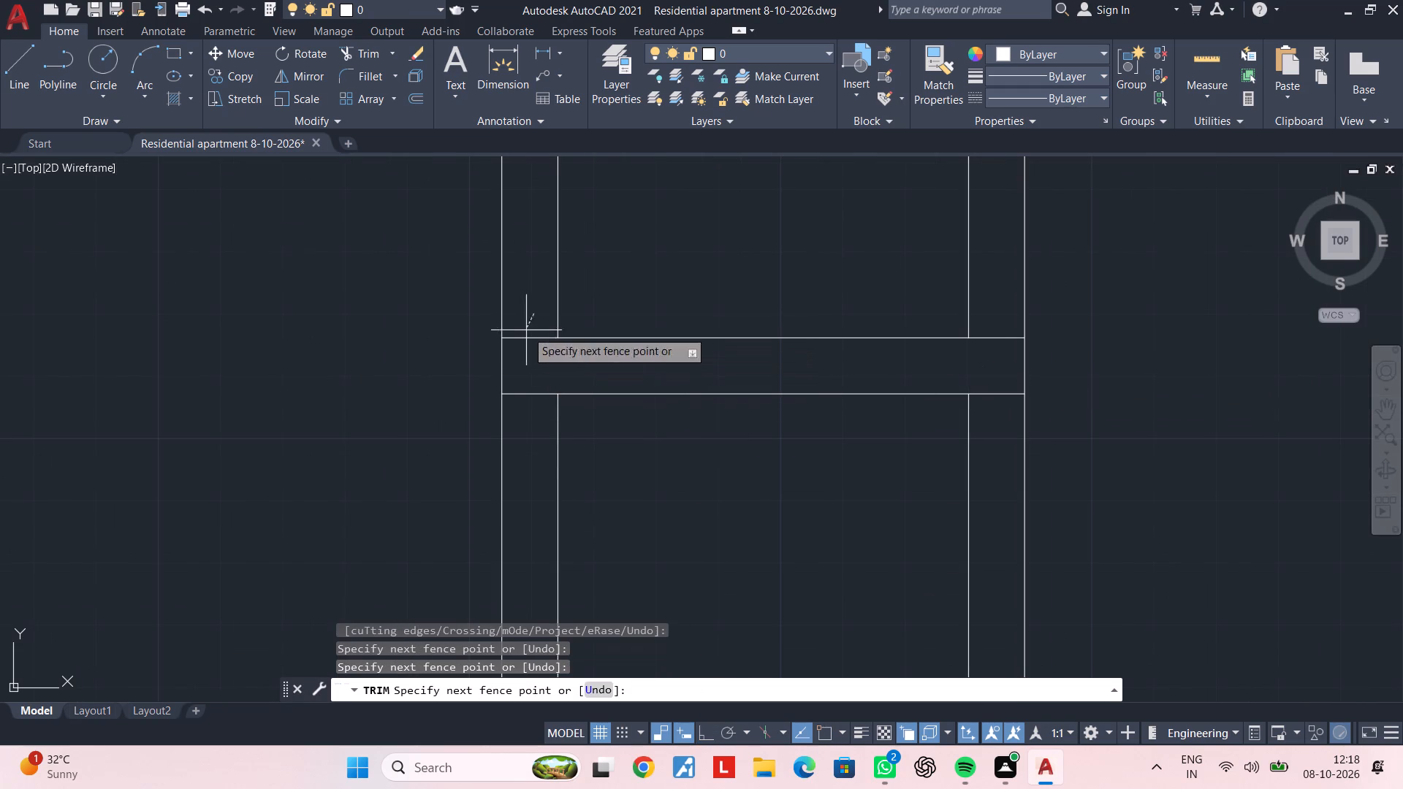
left_click(513, 435)
left_click(995, 318)
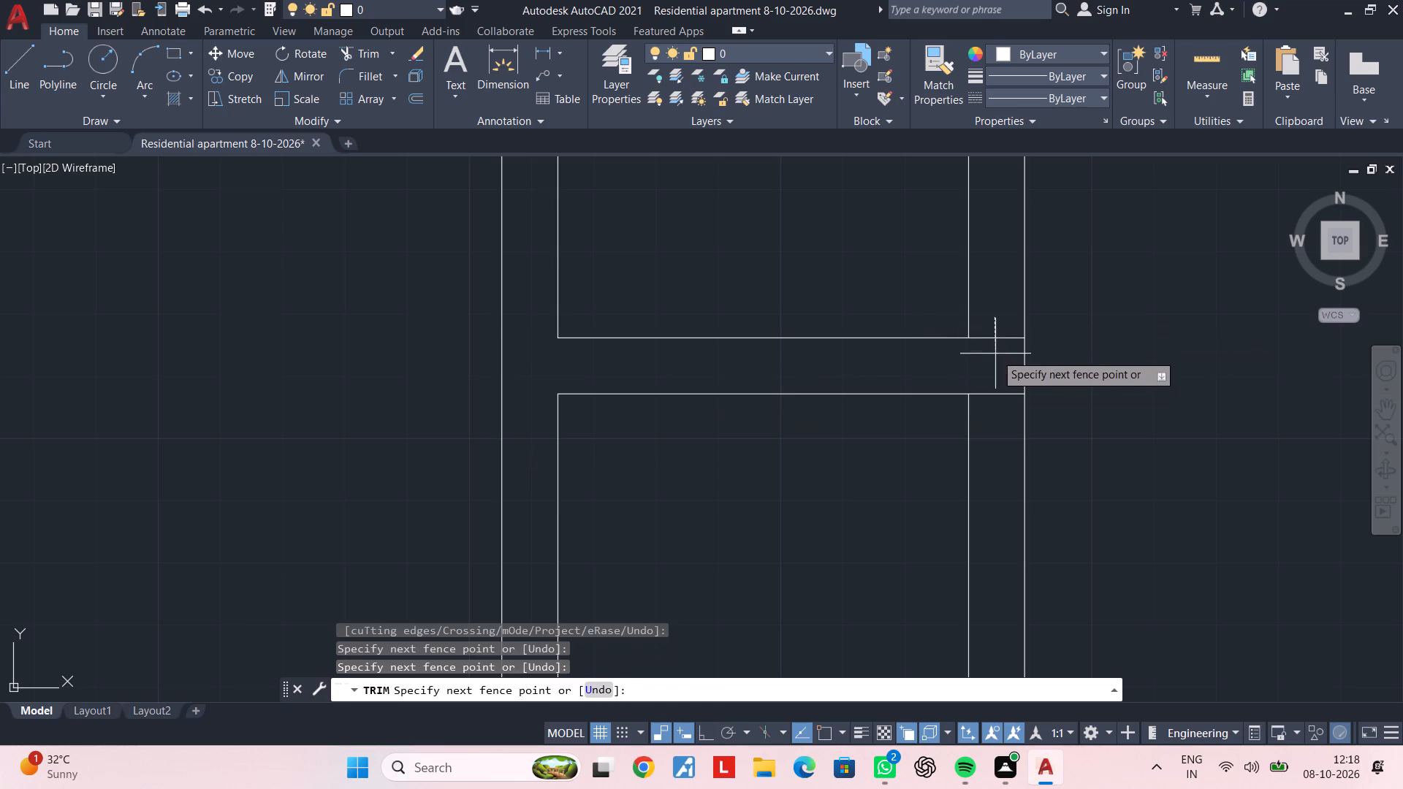
left_click(998, 411)
scroll(995, 411, "down", 3)
middle_click_drag(982, 413, 906, 438)
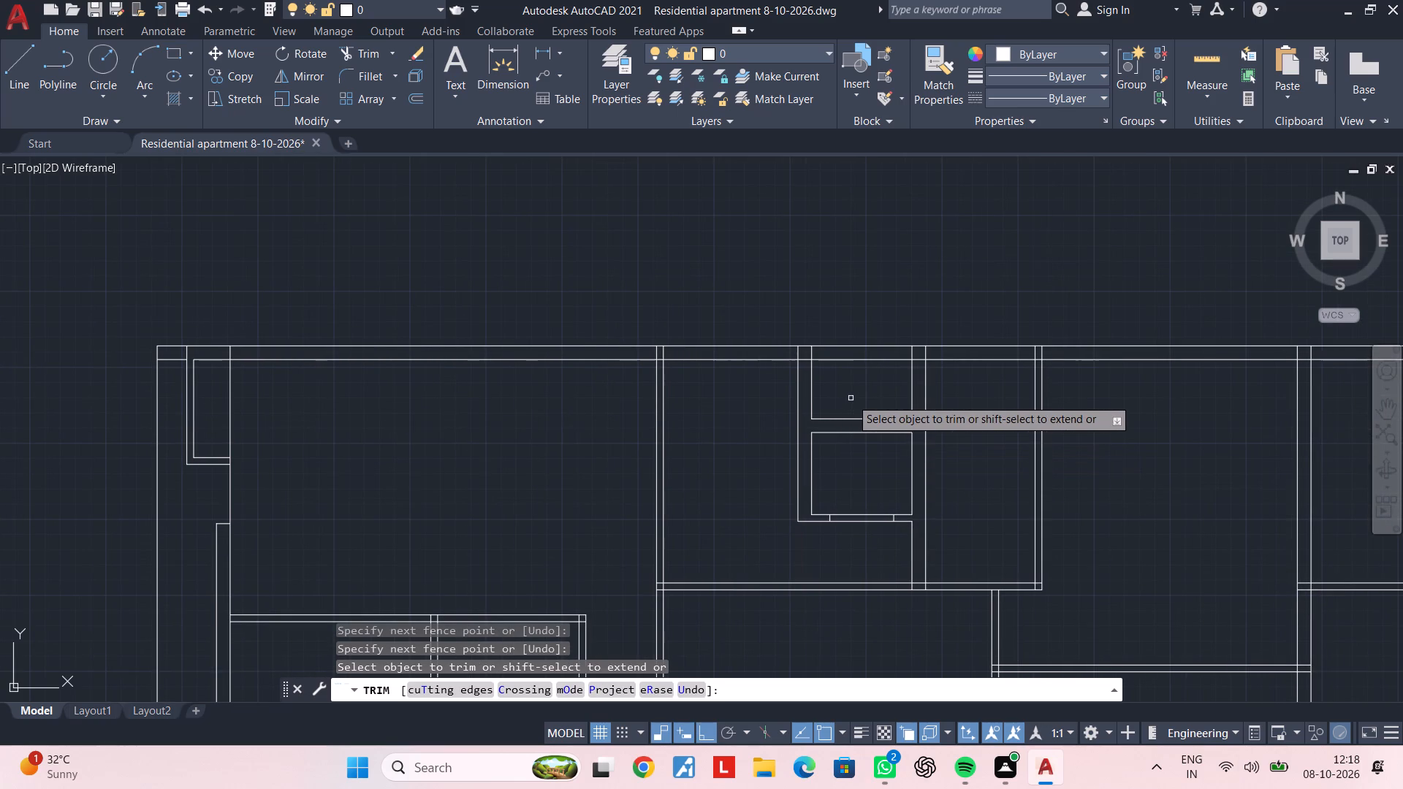
Trim the overlapping lines where the middle bay's east wall meets the north outer wall.
middle_click_drag(853, 392, 830, 459)
scroll(902, 427, "up", 2)
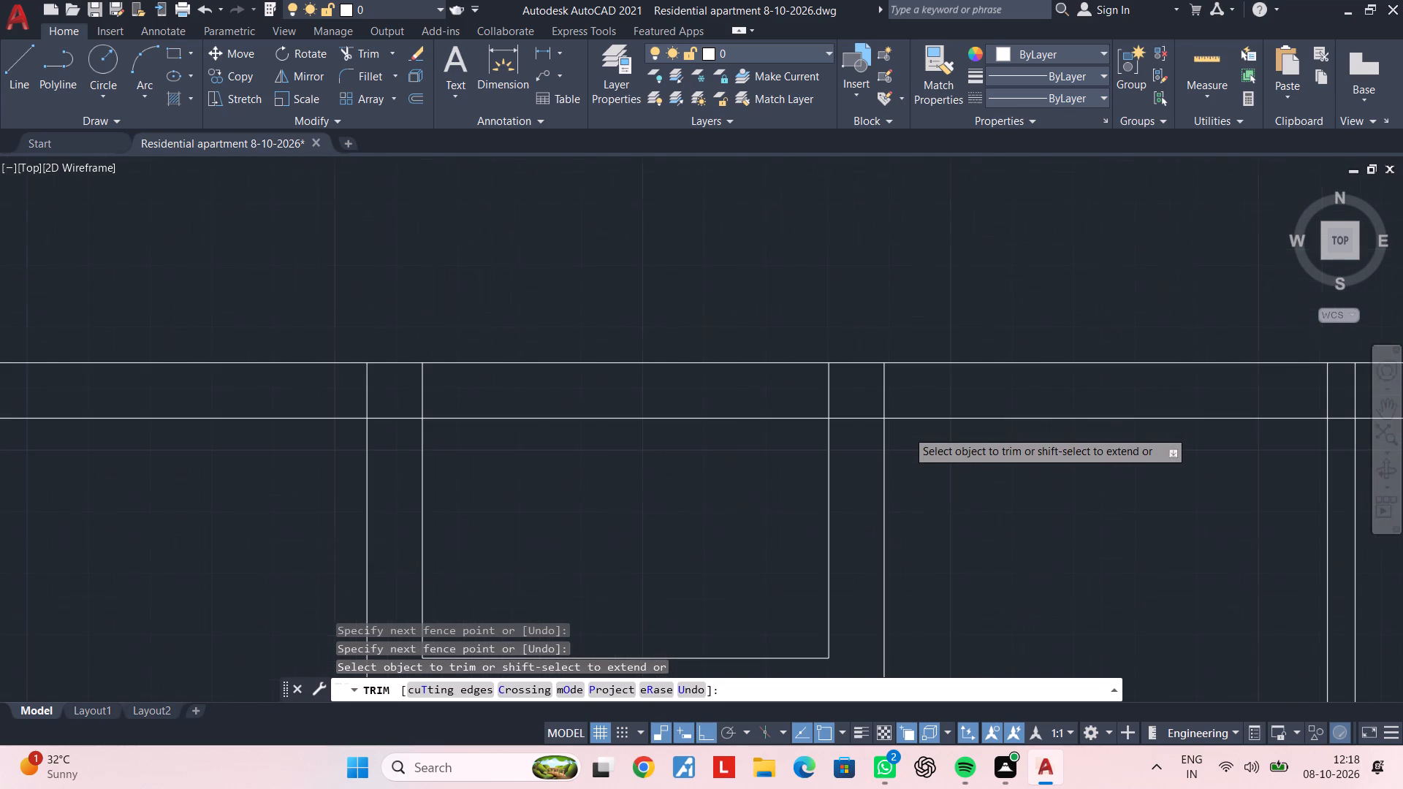
scroll(907, 430, "up", 1)
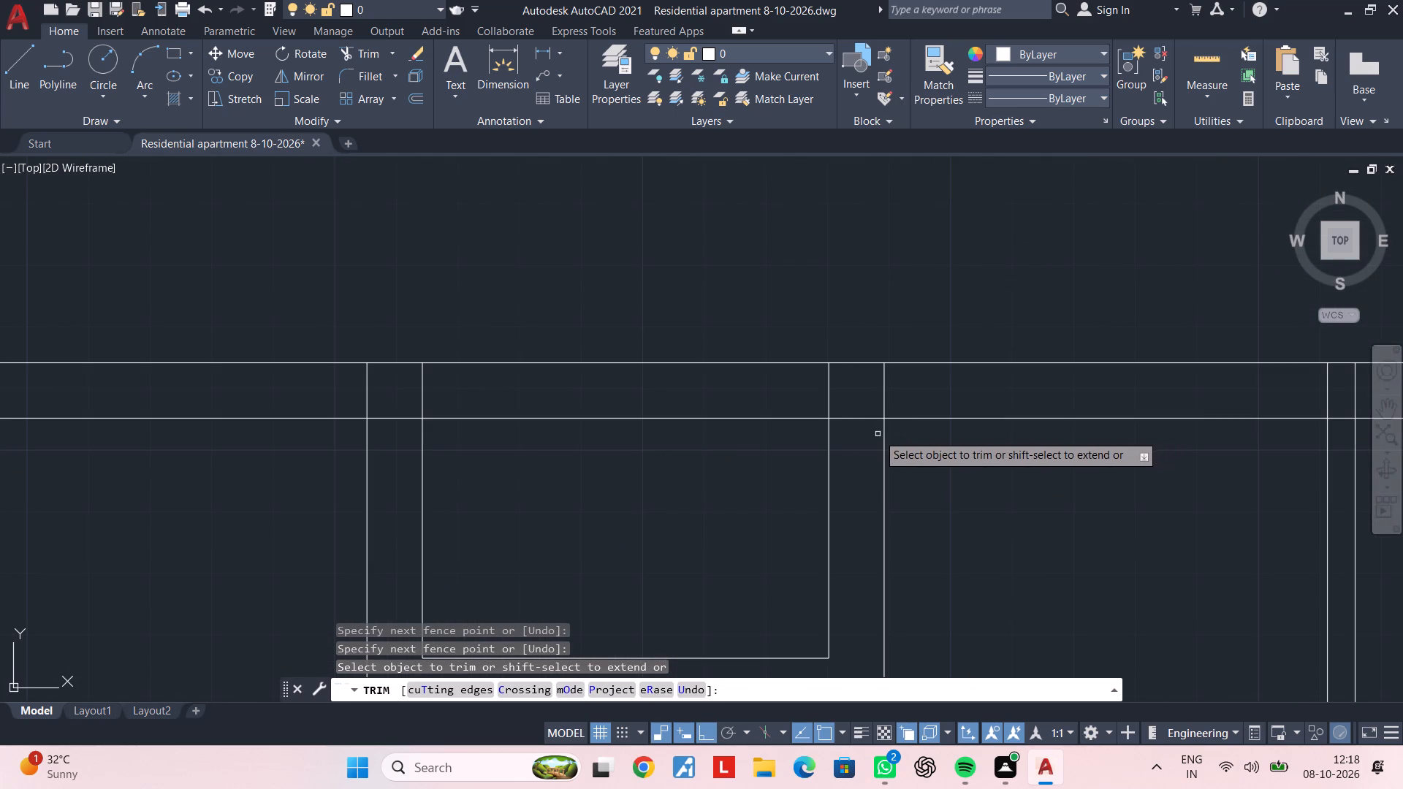
left_click(835, 457)
left_click(859, 394)
left_click(805, 391)
left_click(959, 389)
middle_click_drag(818, 411, 1043, 408)
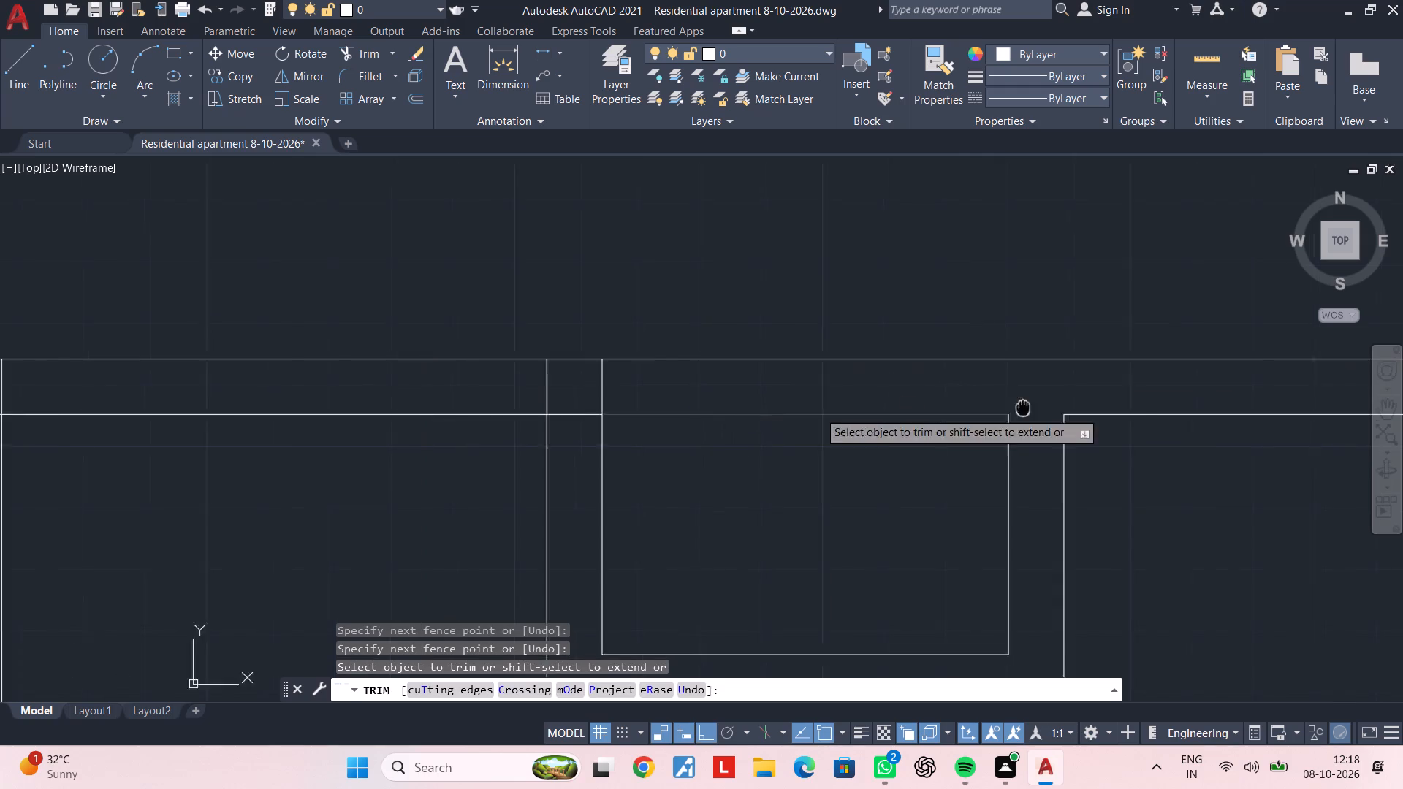
middle_click_drag(1043, 408, 1082, 408)
key("Escape")
key("Escape")
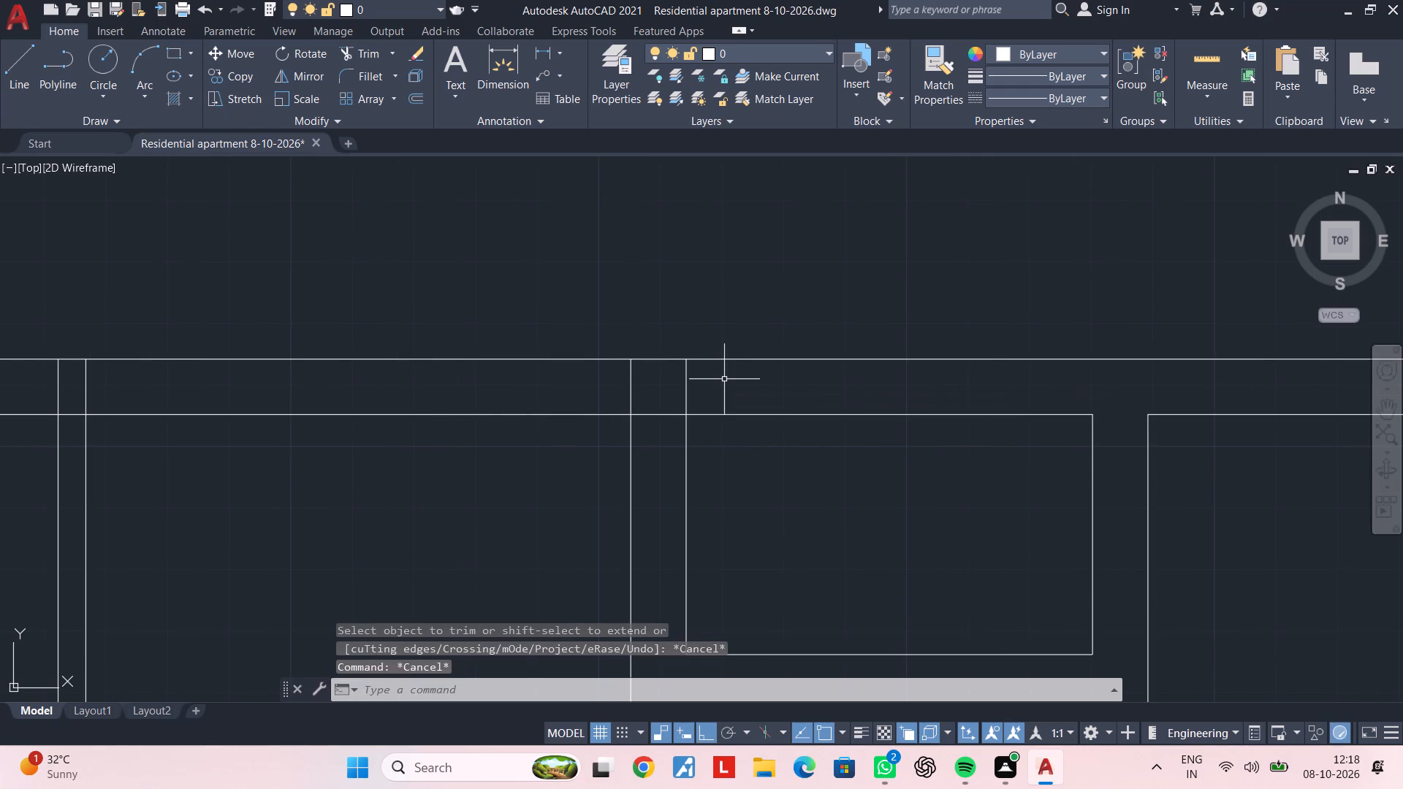
Trim the overlapping lines where the middle bay's west wall meets the north outer wall.
key("space")
left_click(716, 381)
left_click(574, 393)
left_click(664, 394)
left_click(659, 466)
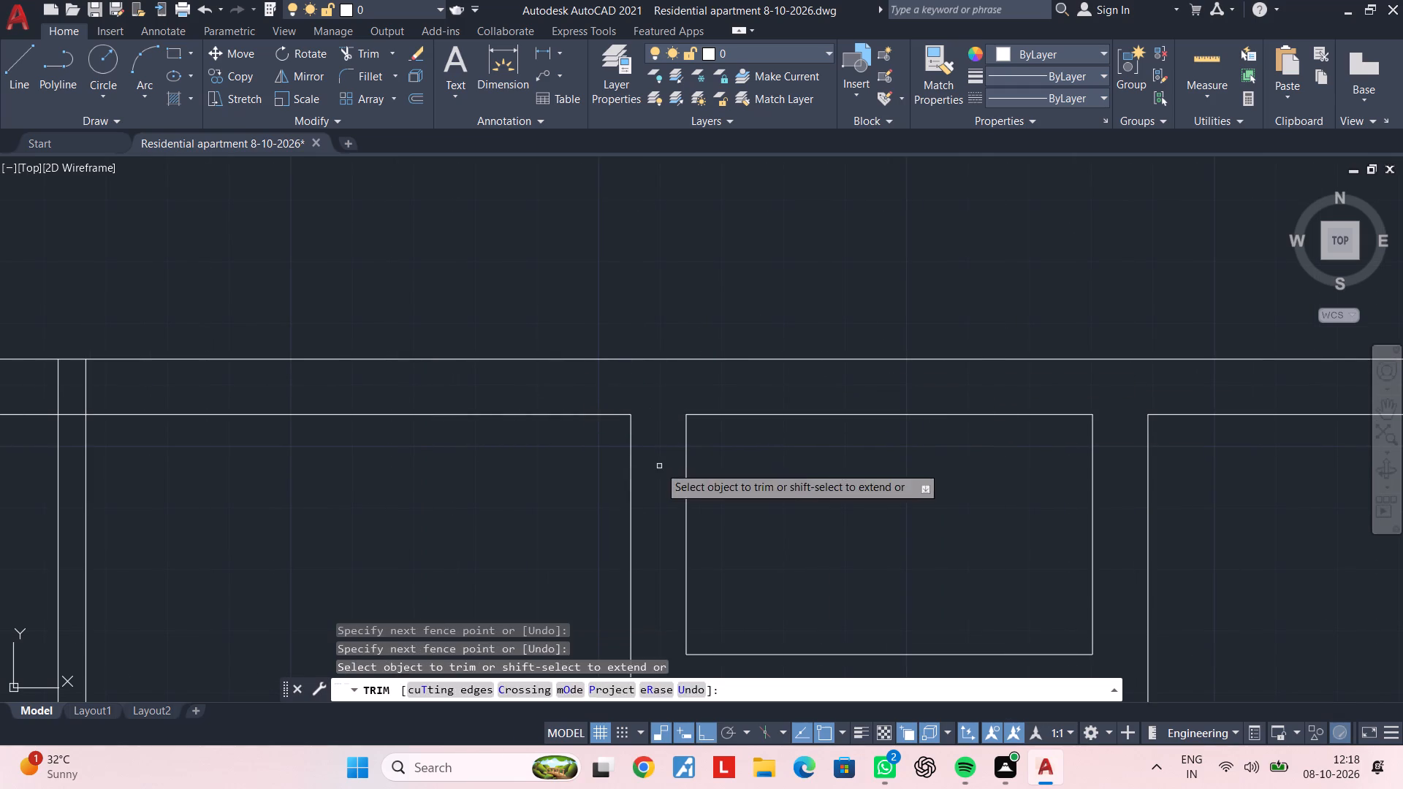
scroll(660, 463, "down", 3)
key("Escape")
Trim both lines of the small room's lower wall between the two jambs to form an opening.
middle_click_drag(661, 463, 702, 387)
key("Escape")
middle_click_drag(706, 404, 758, 389)
middle_click_drag(777, 481, 783, 389)
key("Escape")
scroll(797, 421, "up", 2)
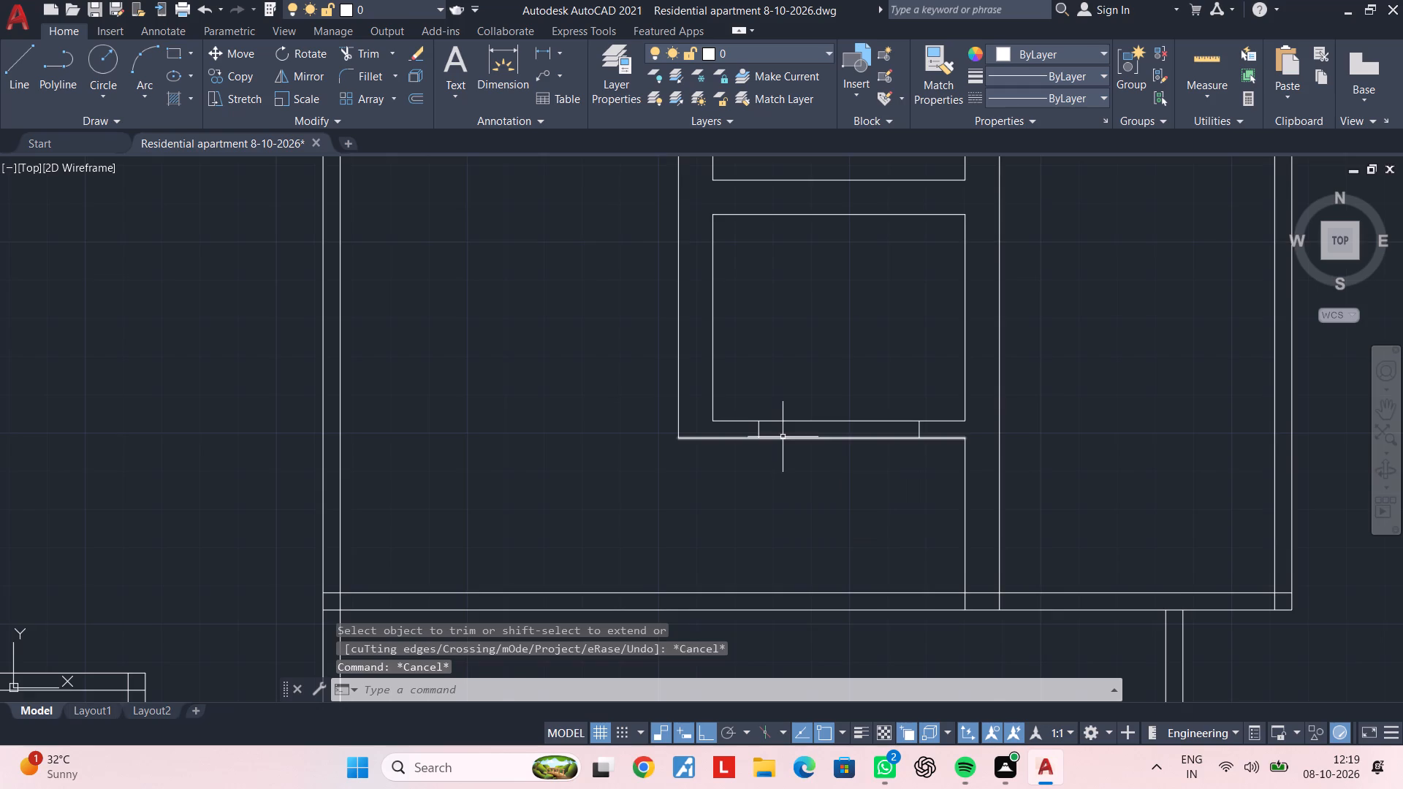
middle_click_drag(777, 446, 772, 460)
key("Escape")
type("tr")
key("space")
left_click(806, 436)
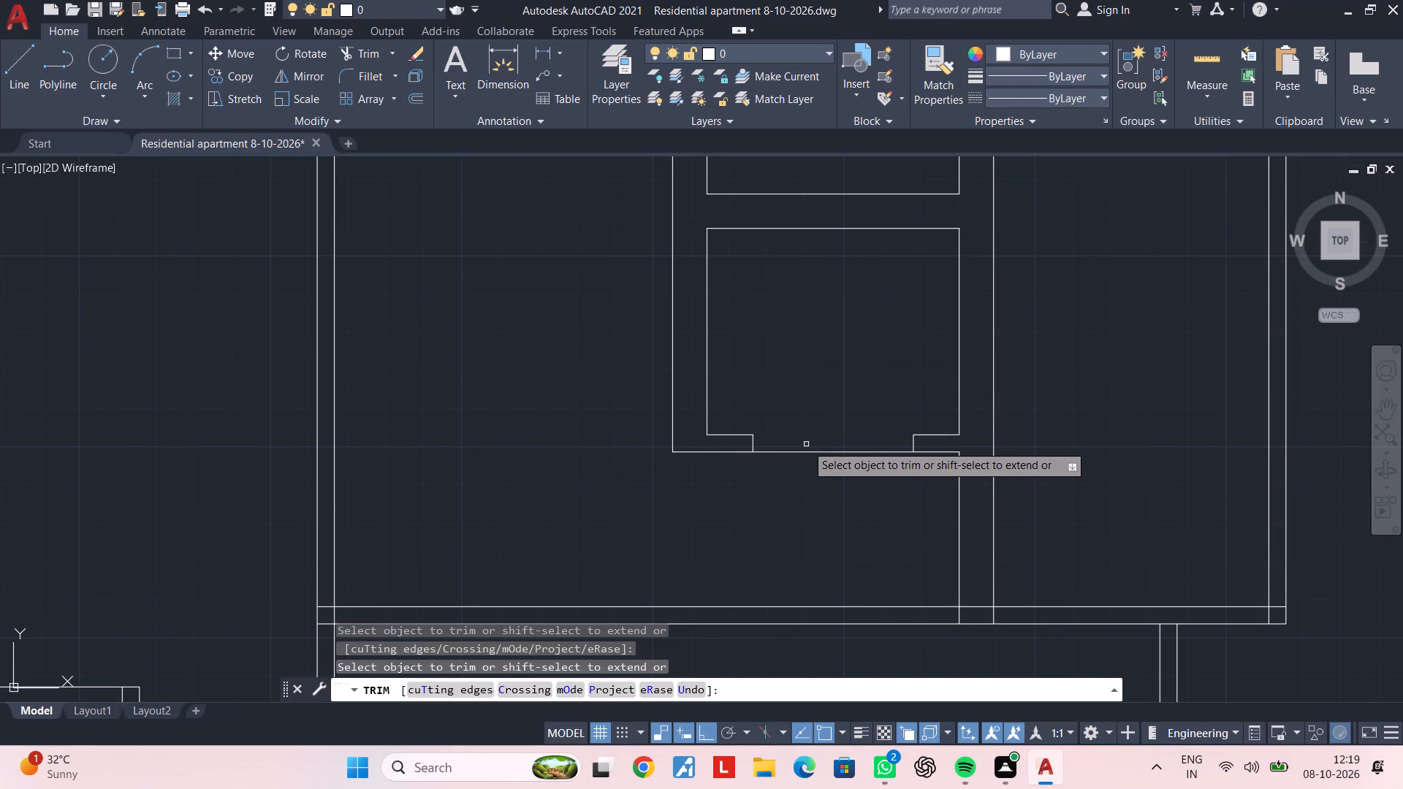
left_click(809, 454)
key("Escape")
Draw a line across the small room's opening along the lower wall's outer face, from jamb to jamb.
type("l")
key("space")
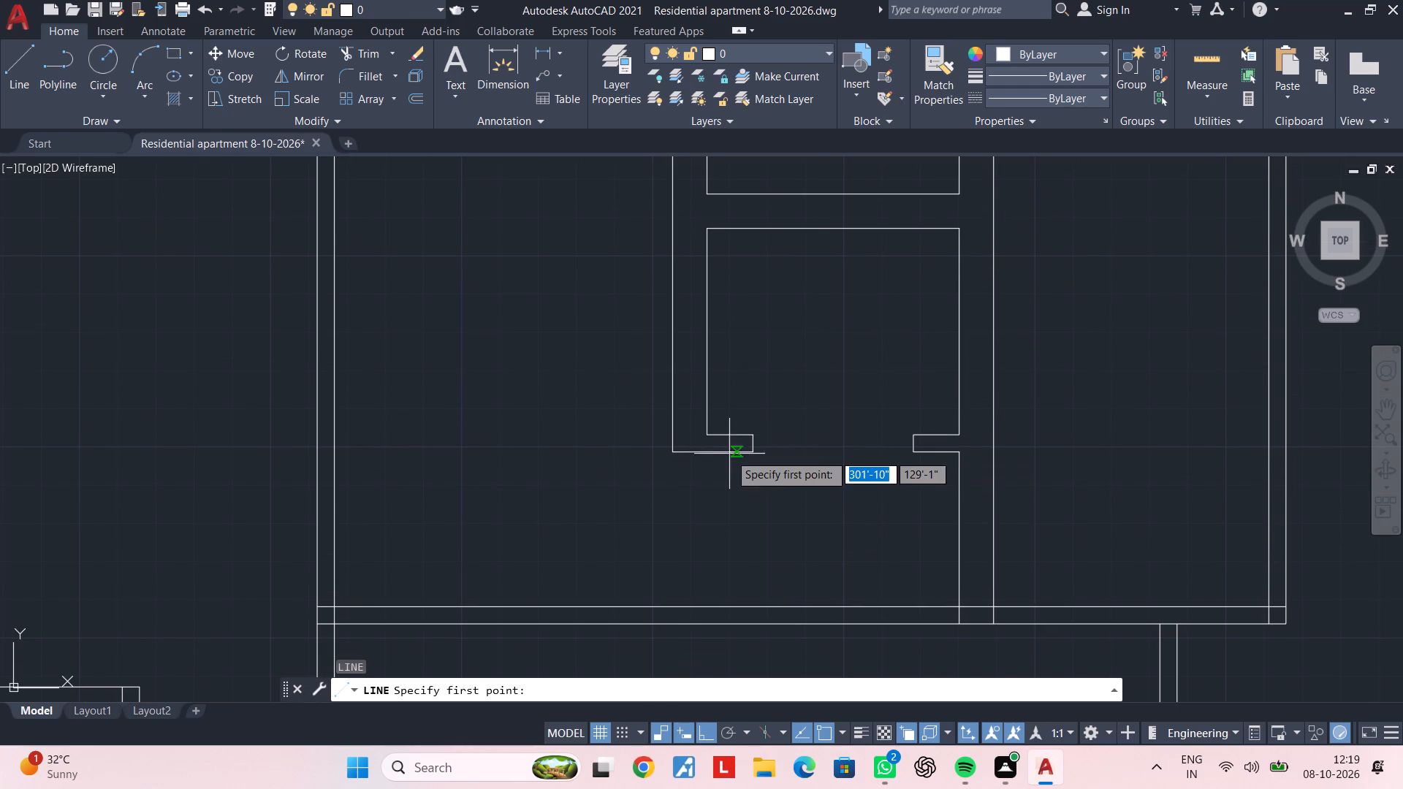
left_click(750, 454)
left_click(911, 449)
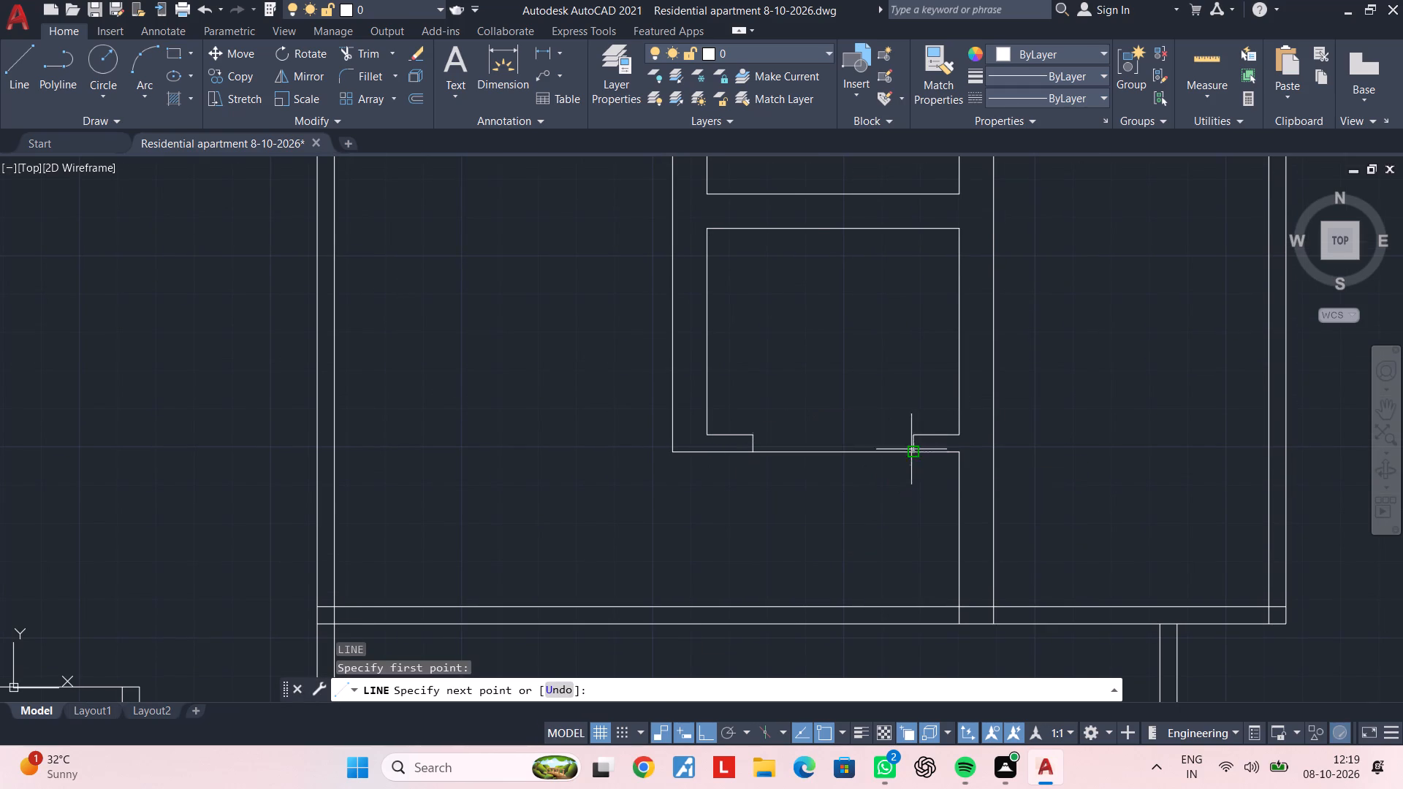
key("Escape")
Change the colour of the line across the small room's opening to magenta.
left_click(1065, 59)
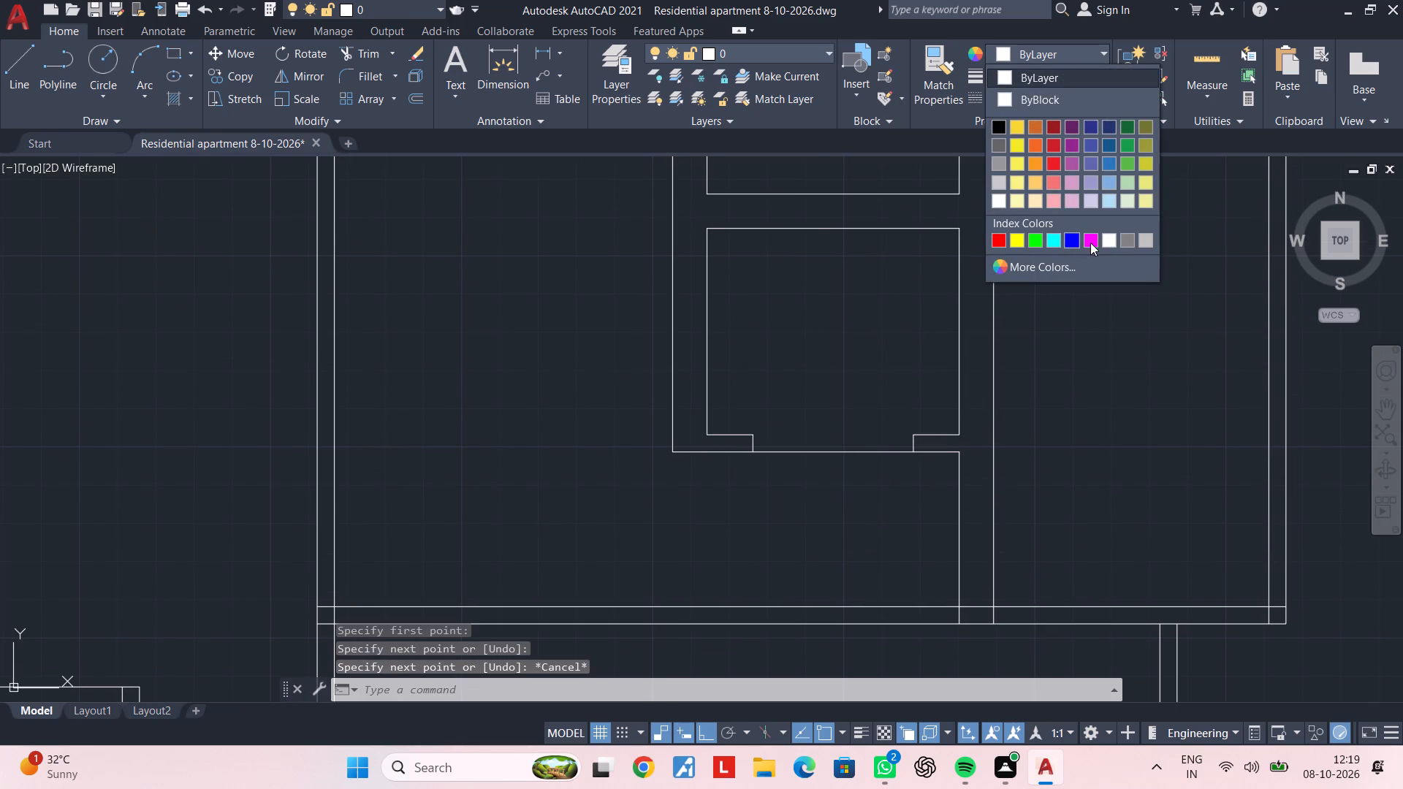
key("Escape")
left_click(834, 456)
left_click(859, 412)
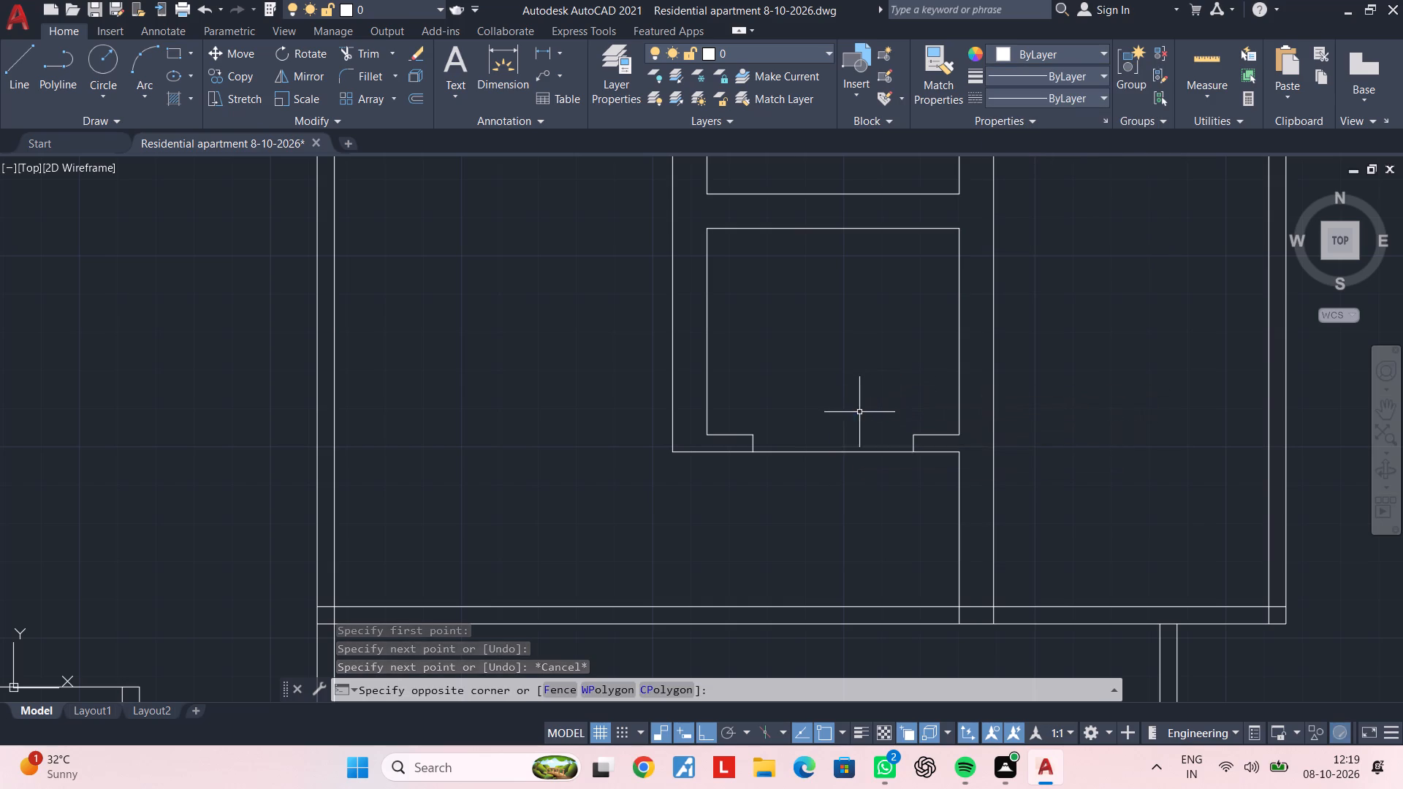
left_click(848, 465)
left_click(825, 443)
left_click(1083, 58)
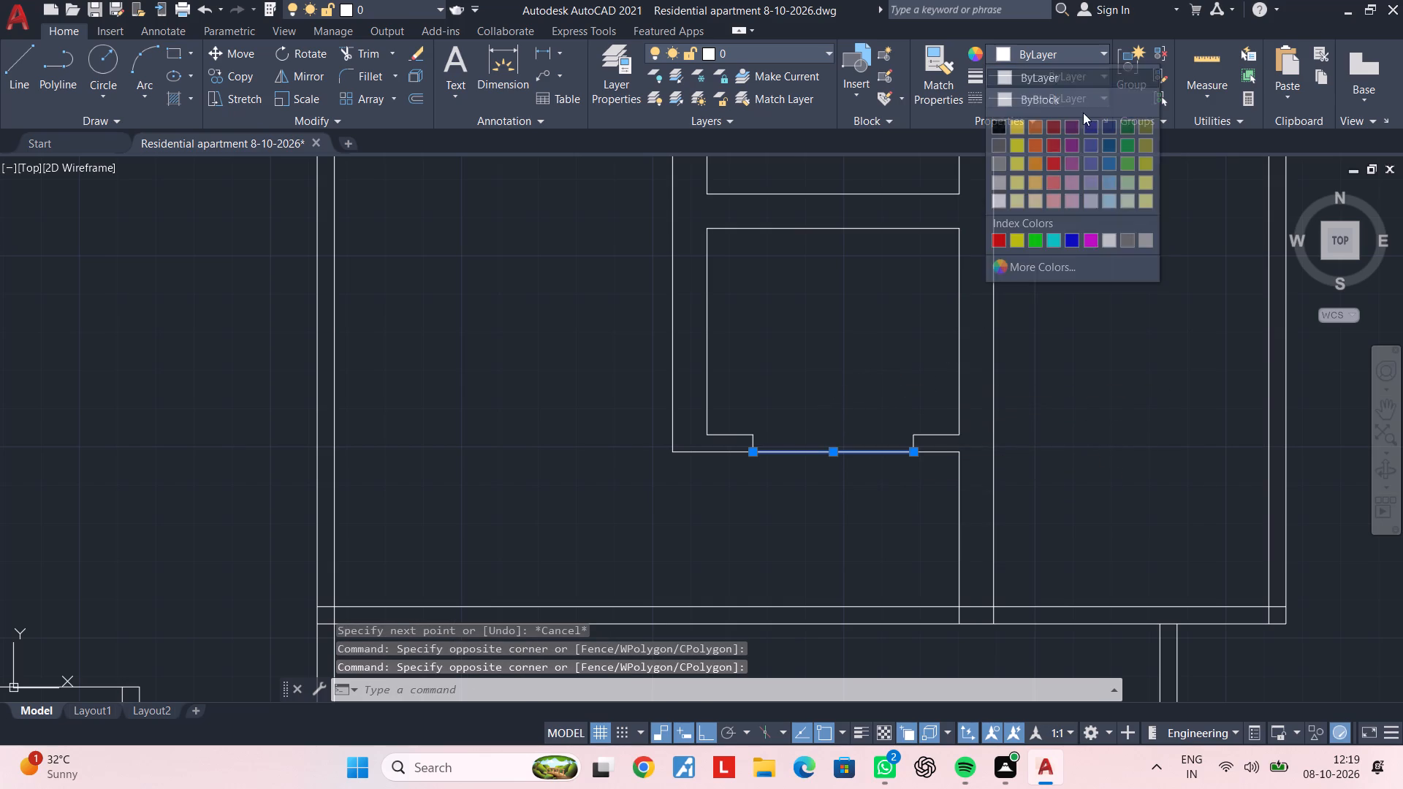
left_click(1094, 237)
key("Escape")
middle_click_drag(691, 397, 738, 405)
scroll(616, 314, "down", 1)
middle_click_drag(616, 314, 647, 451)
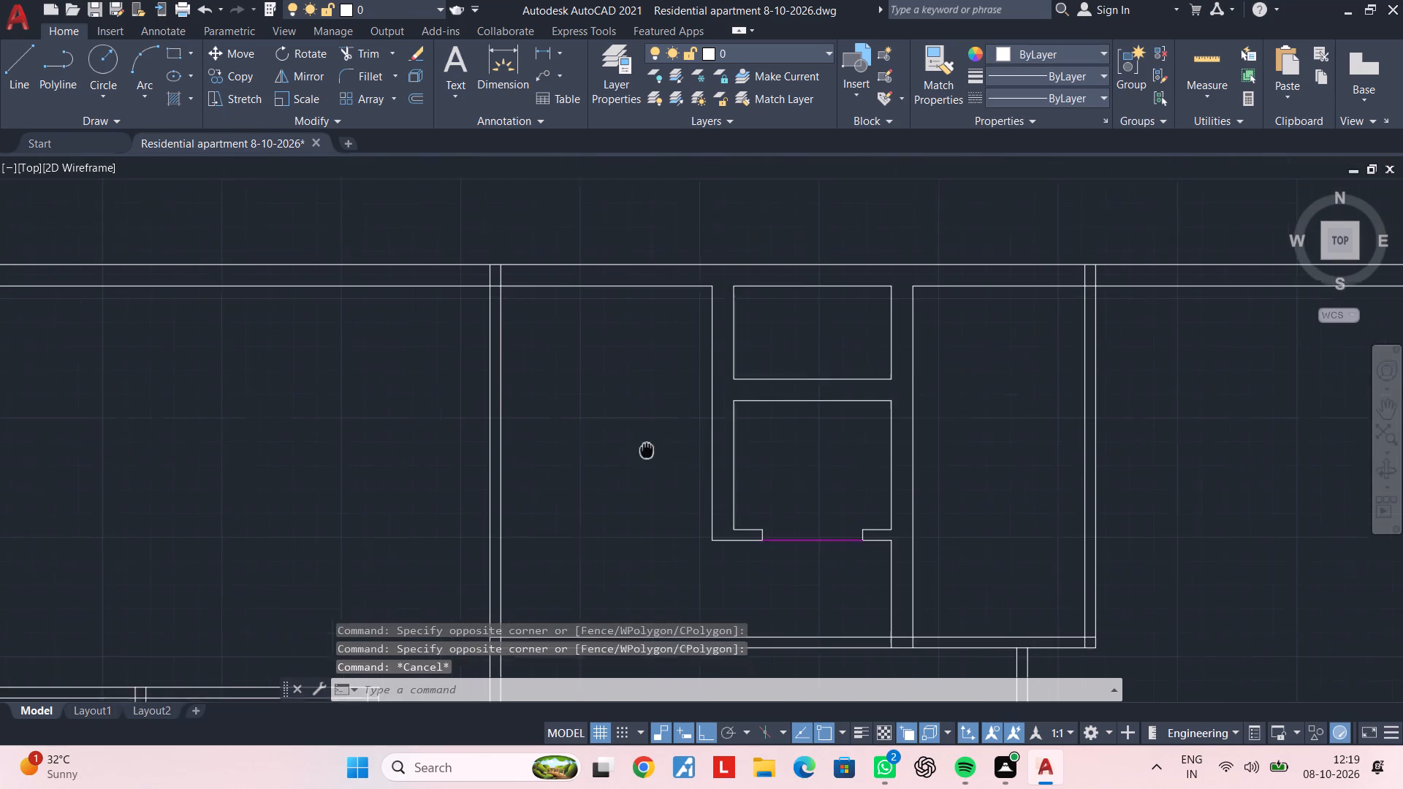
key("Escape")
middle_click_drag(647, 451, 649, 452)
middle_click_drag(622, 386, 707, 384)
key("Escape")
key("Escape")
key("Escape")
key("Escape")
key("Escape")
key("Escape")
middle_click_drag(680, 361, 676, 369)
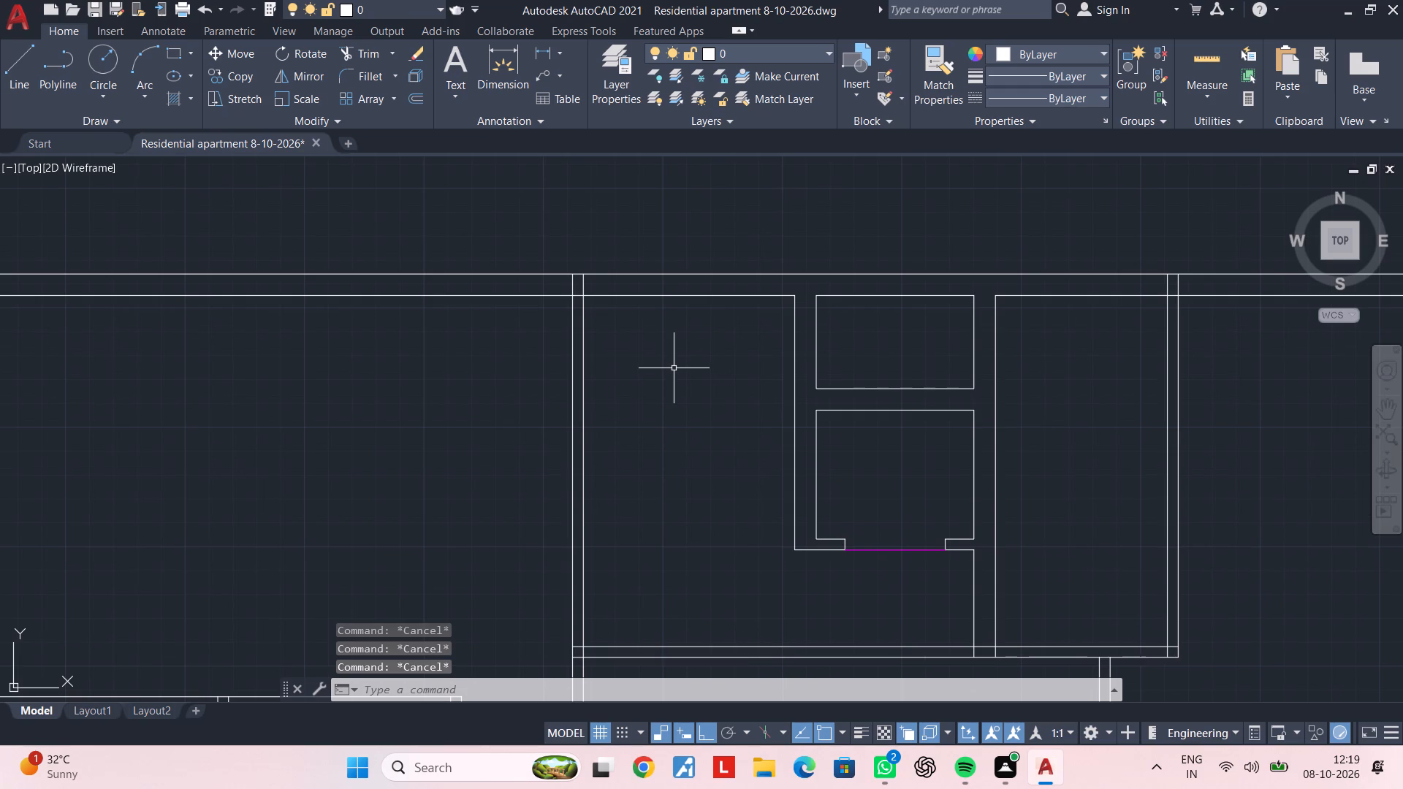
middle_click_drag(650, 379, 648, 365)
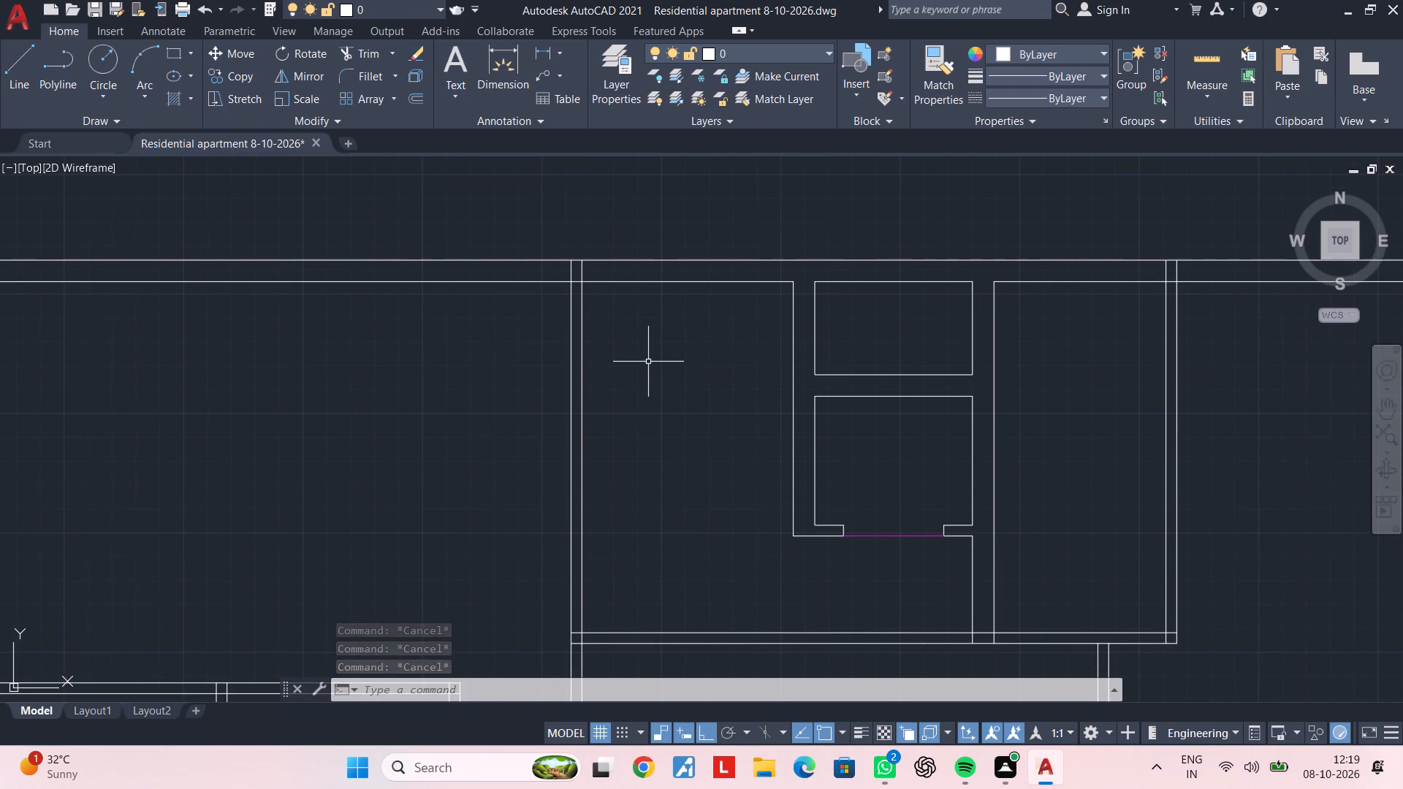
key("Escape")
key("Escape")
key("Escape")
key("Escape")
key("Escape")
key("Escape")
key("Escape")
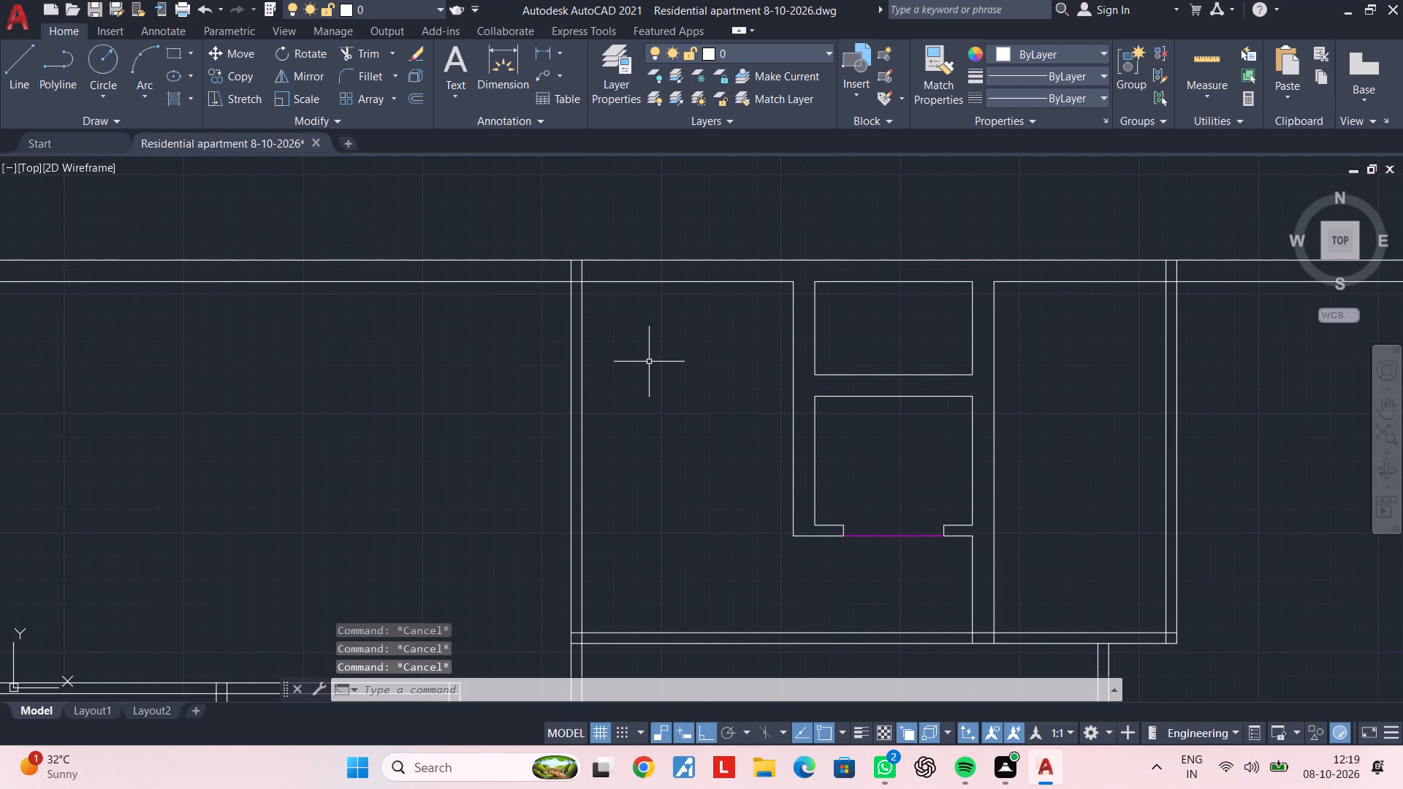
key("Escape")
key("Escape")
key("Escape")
Draw lines across the middle bay's west wall at the north outer wall's inner face and at the cross wall's upper line.
type("l")
key("space")
scroll(802, 291, "up", 2)
left_click(777, 270)
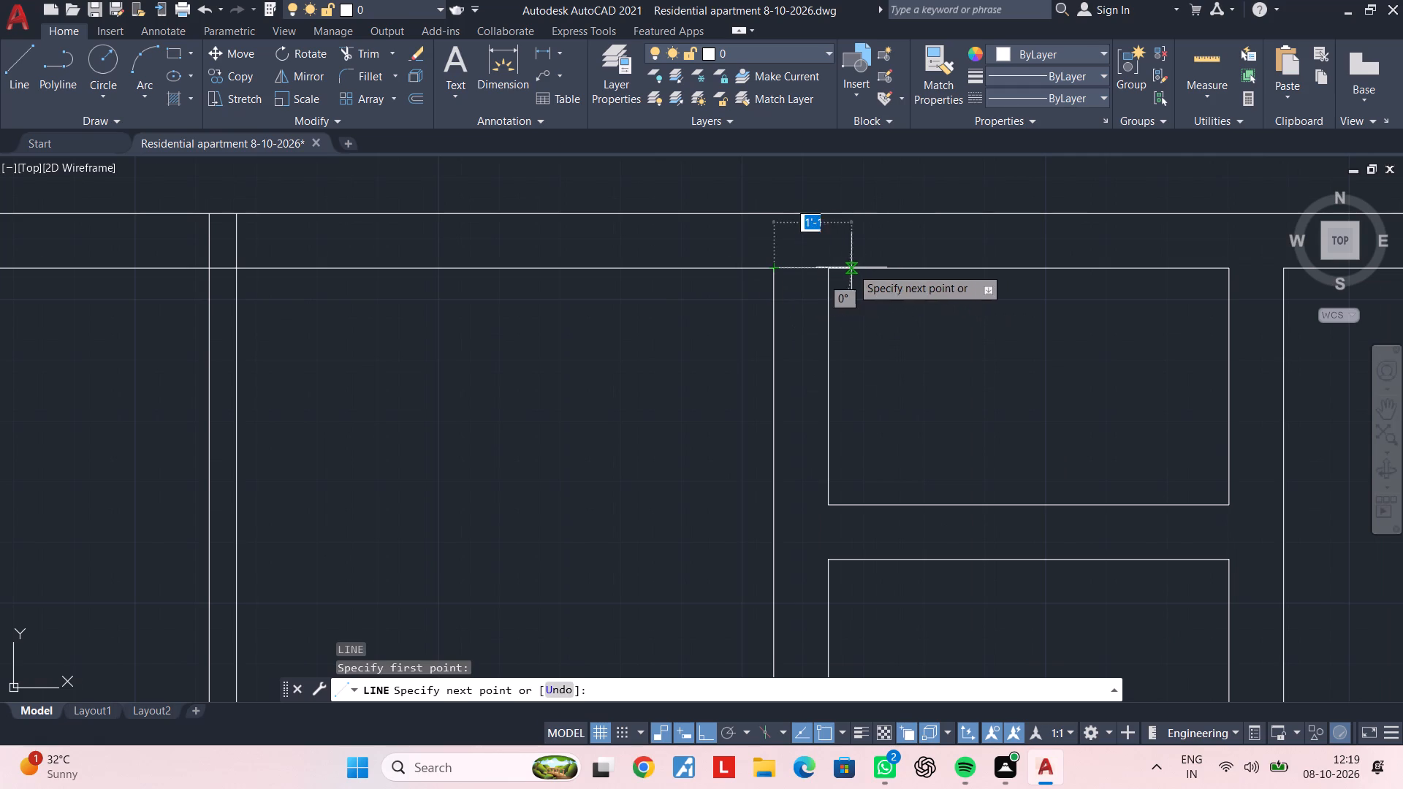
left_click(835, 267)
key("Escape")
key("space")
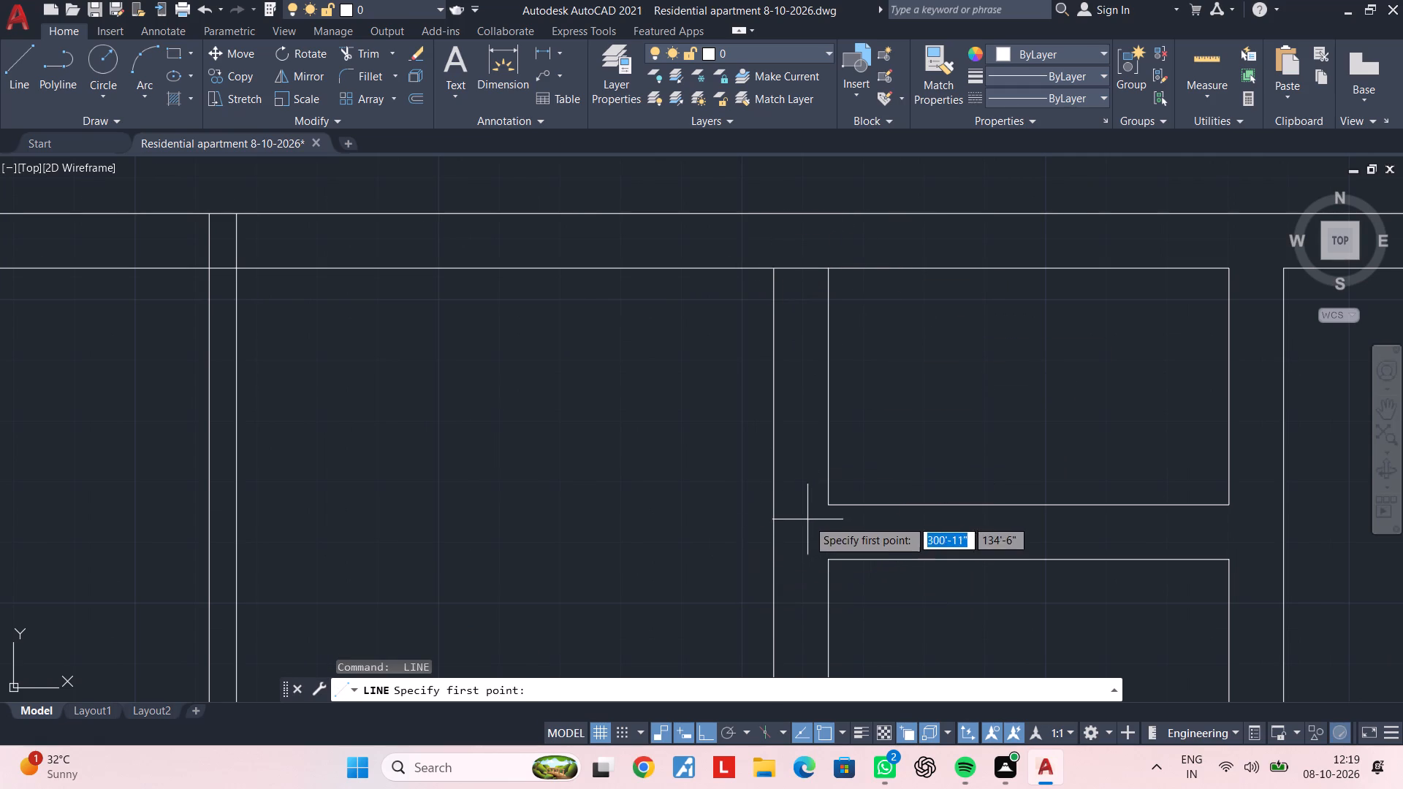
left_click(827, 507)
left_click(767, 504)
key("Escape")
key("Escape")
key("Escape")
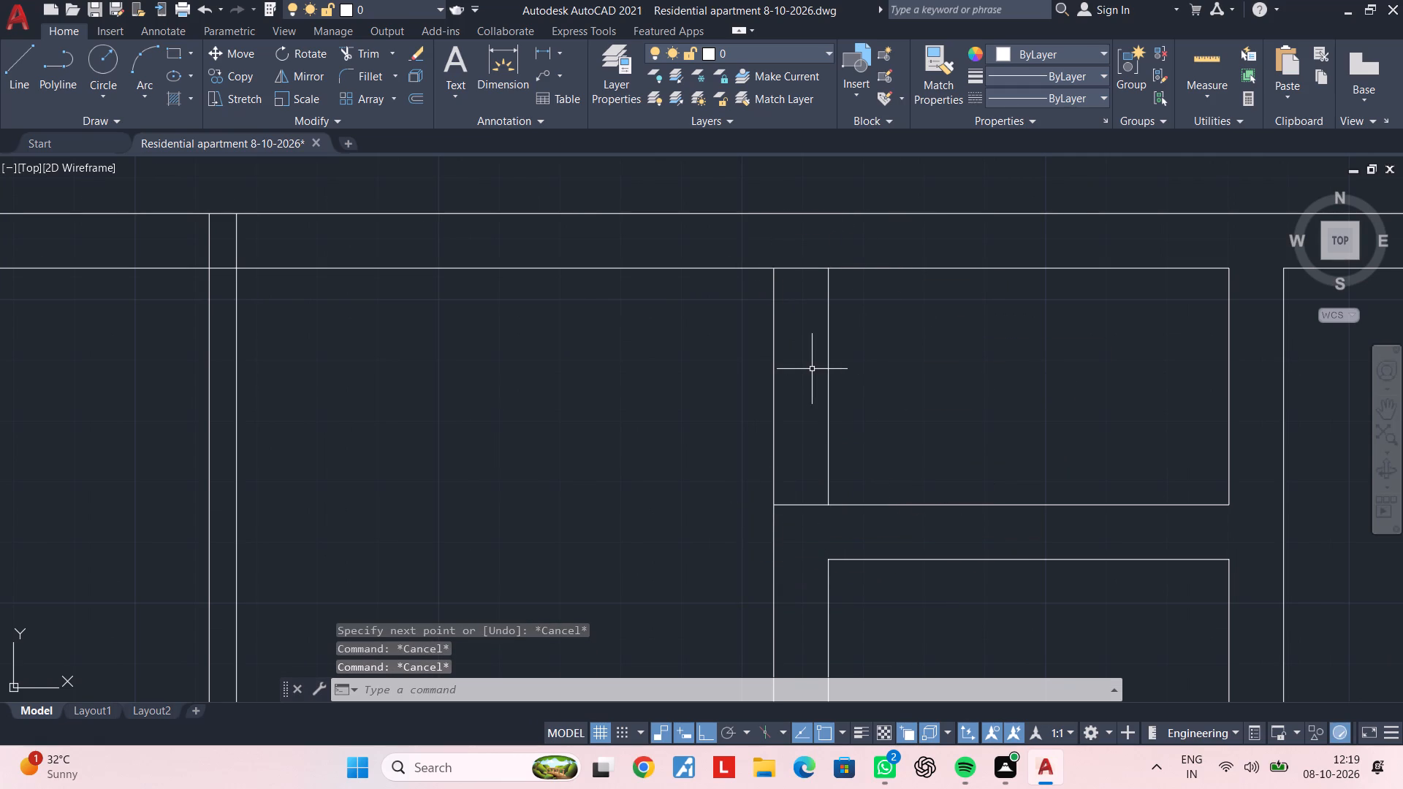
middle_click_drag(800, 369, 799, 381)
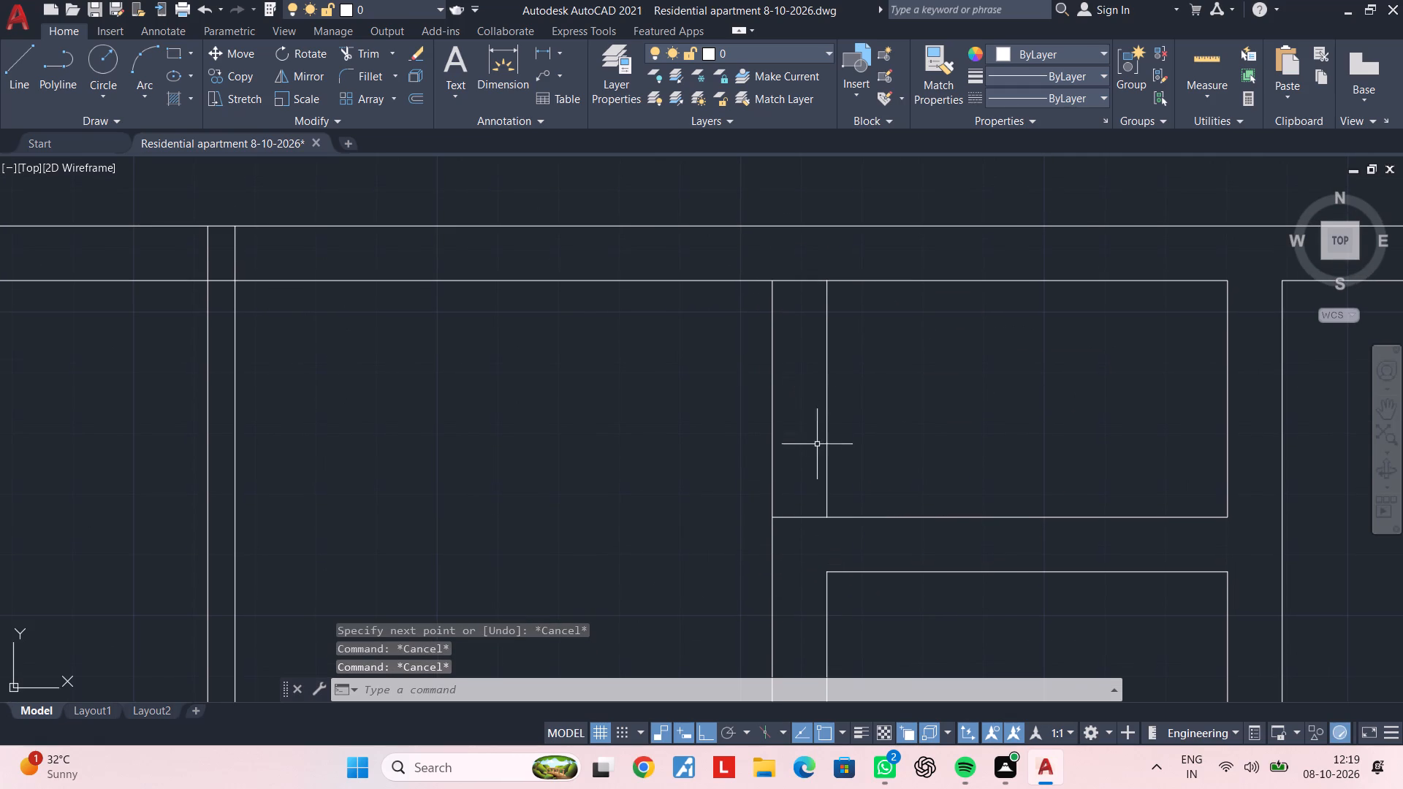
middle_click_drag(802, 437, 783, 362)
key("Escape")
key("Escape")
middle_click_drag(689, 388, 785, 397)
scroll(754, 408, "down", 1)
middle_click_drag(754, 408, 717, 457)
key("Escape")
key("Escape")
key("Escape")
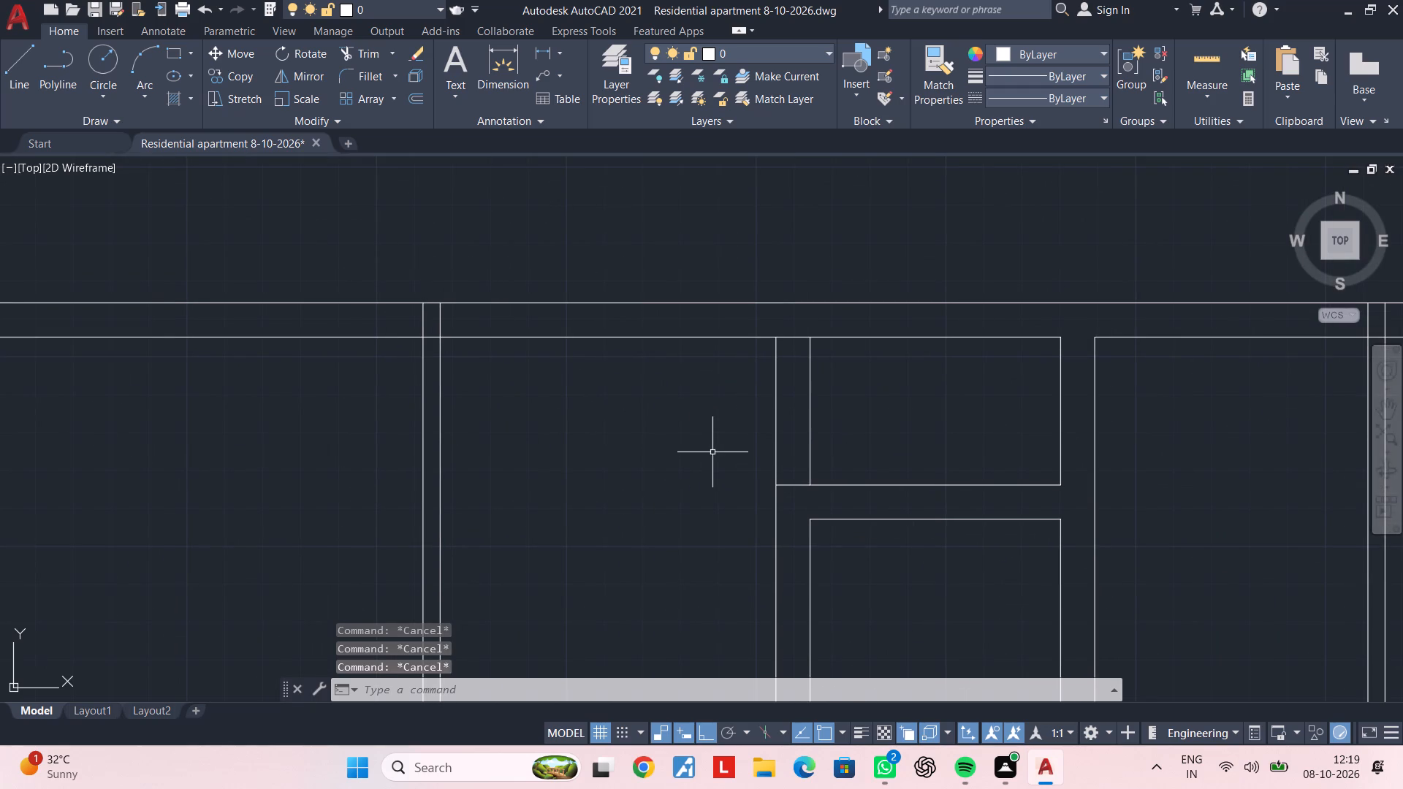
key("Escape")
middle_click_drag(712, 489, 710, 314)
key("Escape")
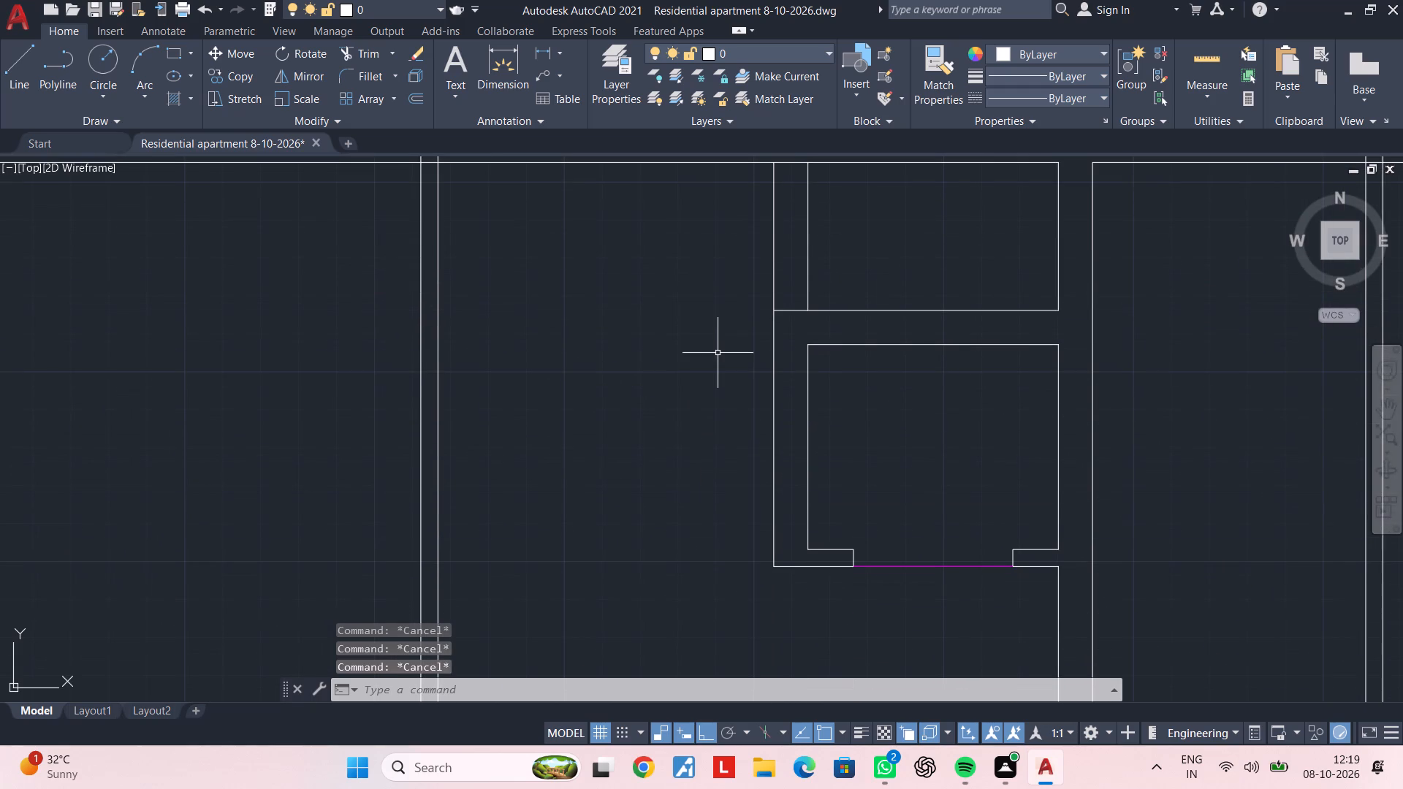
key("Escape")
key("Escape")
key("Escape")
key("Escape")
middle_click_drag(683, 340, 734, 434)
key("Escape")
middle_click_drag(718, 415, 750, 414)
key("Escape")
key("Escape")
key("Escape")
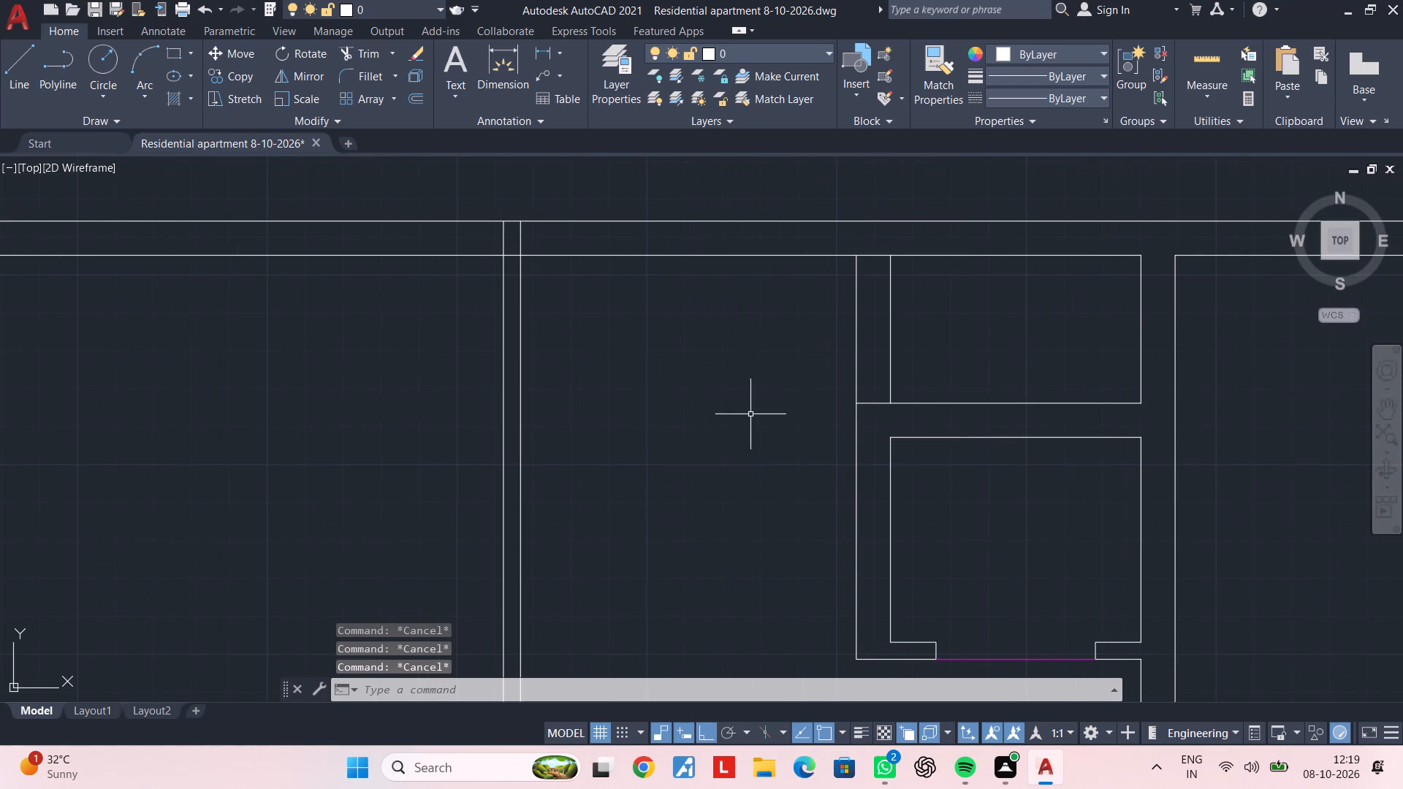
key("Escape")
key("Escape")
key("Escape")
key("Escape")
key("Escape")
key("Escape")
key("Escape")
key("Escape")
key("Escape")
Offset the small rooms' west wall line 3'3" westward and the middle bay's west wall inner line 3'3" eastward.
type("of 3'3\"")
key("Return")
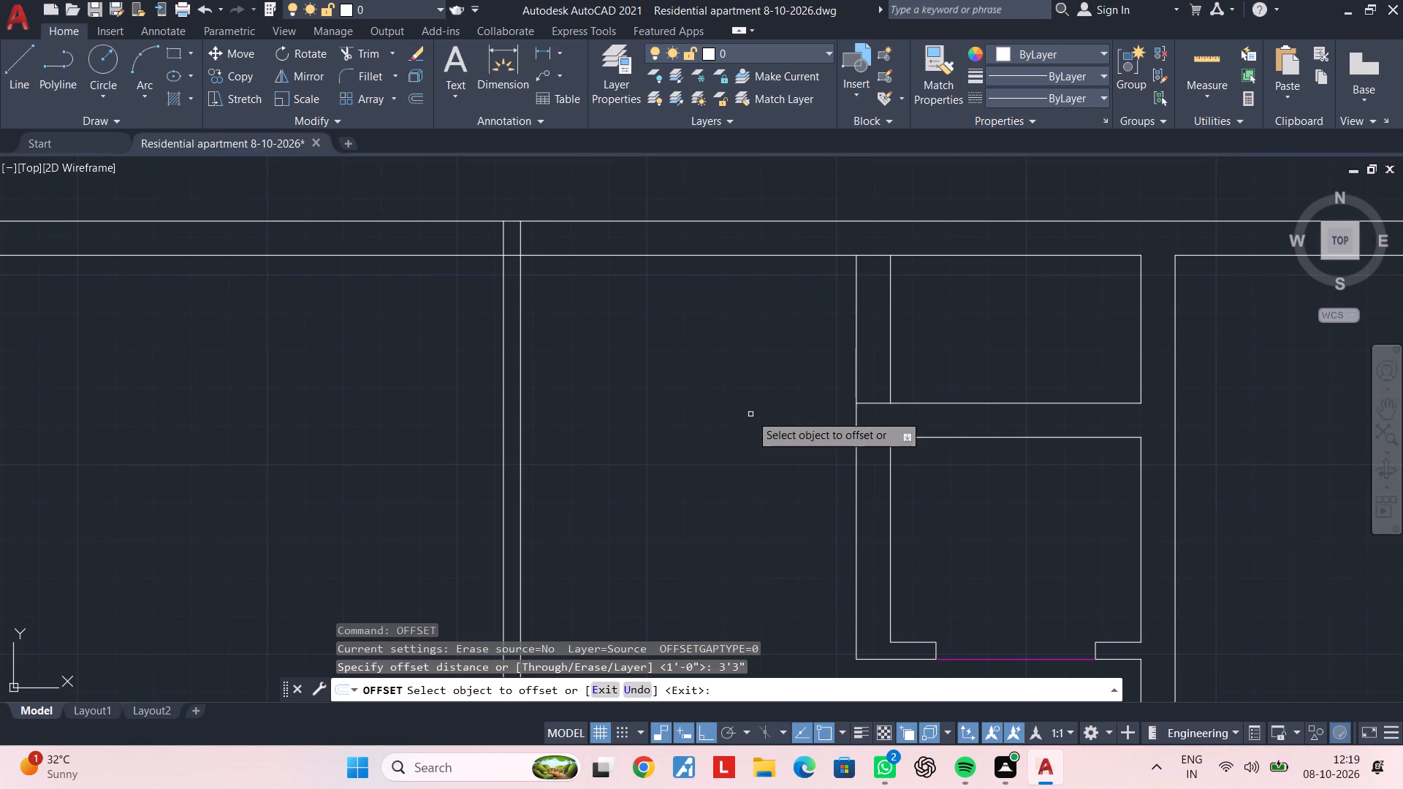
left_click(857, 480)
left_click(764, 486)
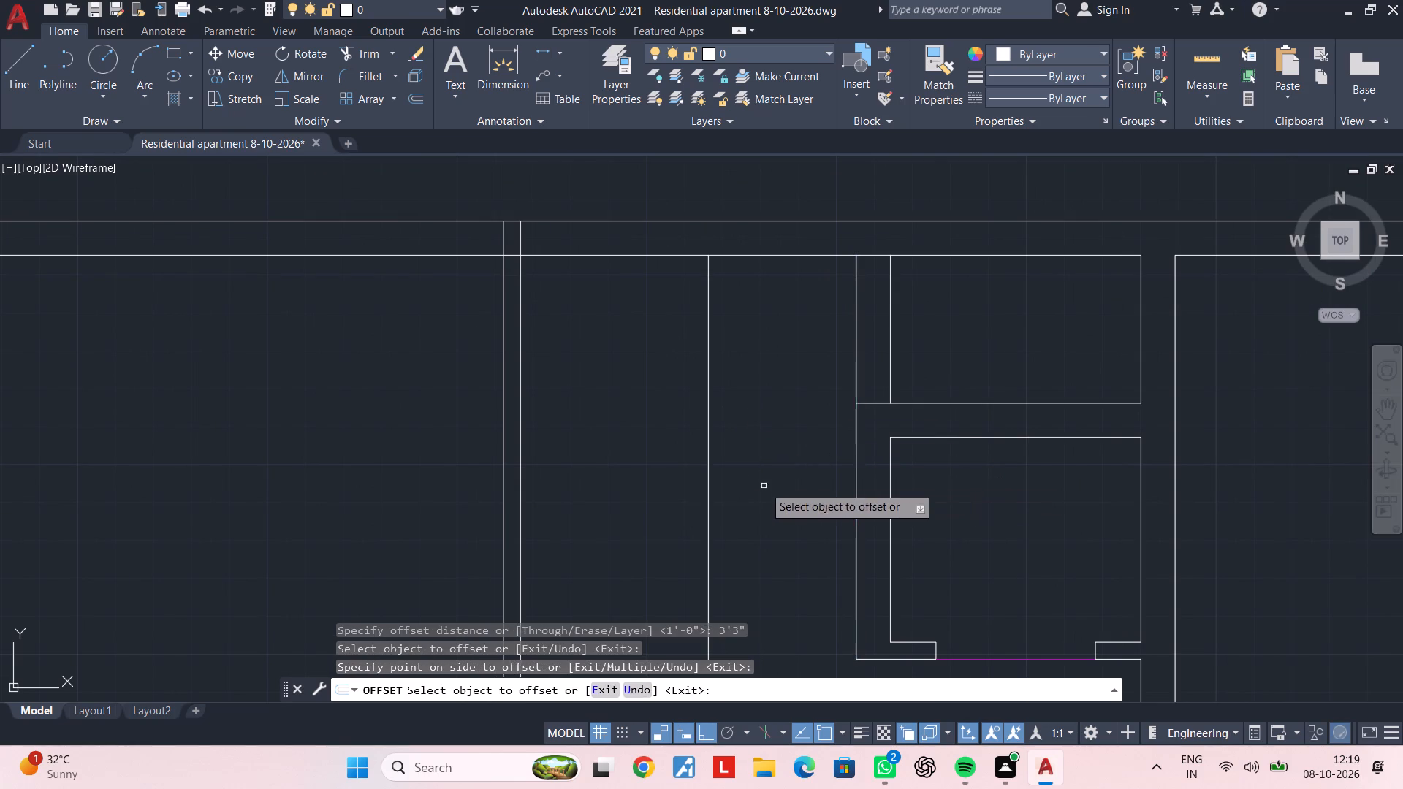
middle_click_drag(648, 454, 746, 438)
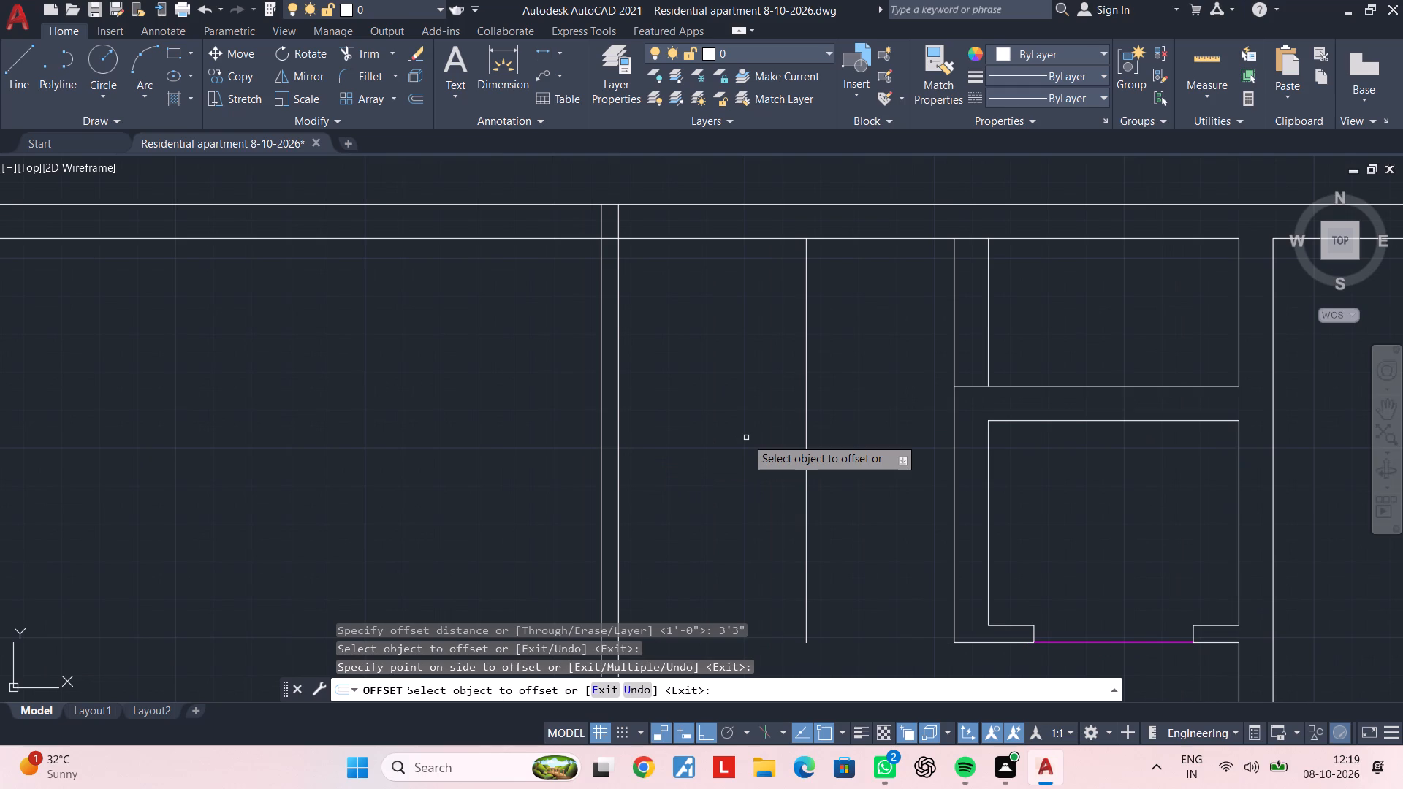
left_click(620, 436)
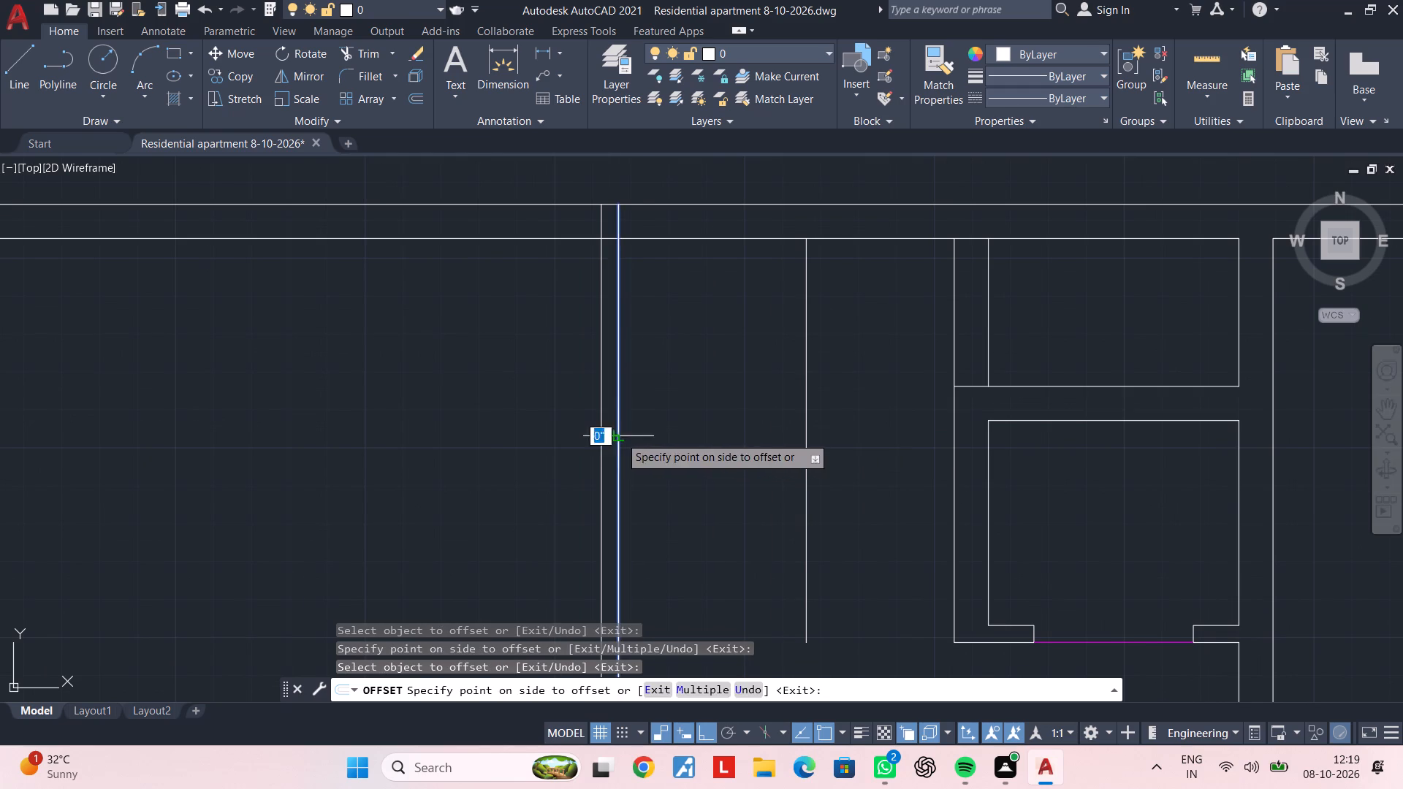
left_click(748, 436)
key("Escape")
key("Escape")
key("Escape")
Trim the middle bay's new full-height offset line within the north outer wall and below the cross wall.
type("tr")
key("space")
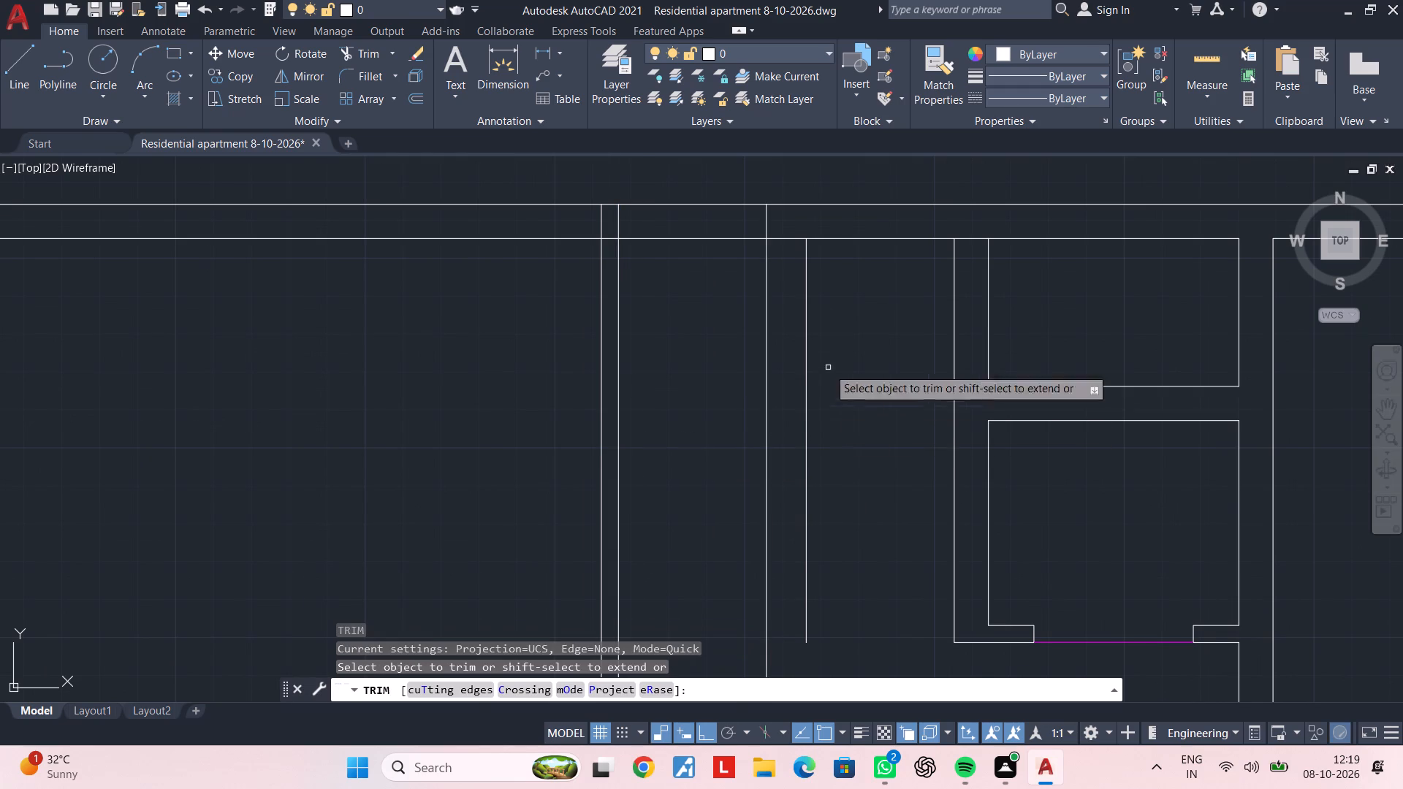
left_click(764, 220)
middle_click_drag(825, 470, 809, 379)
key("Escape")
key("Escape")
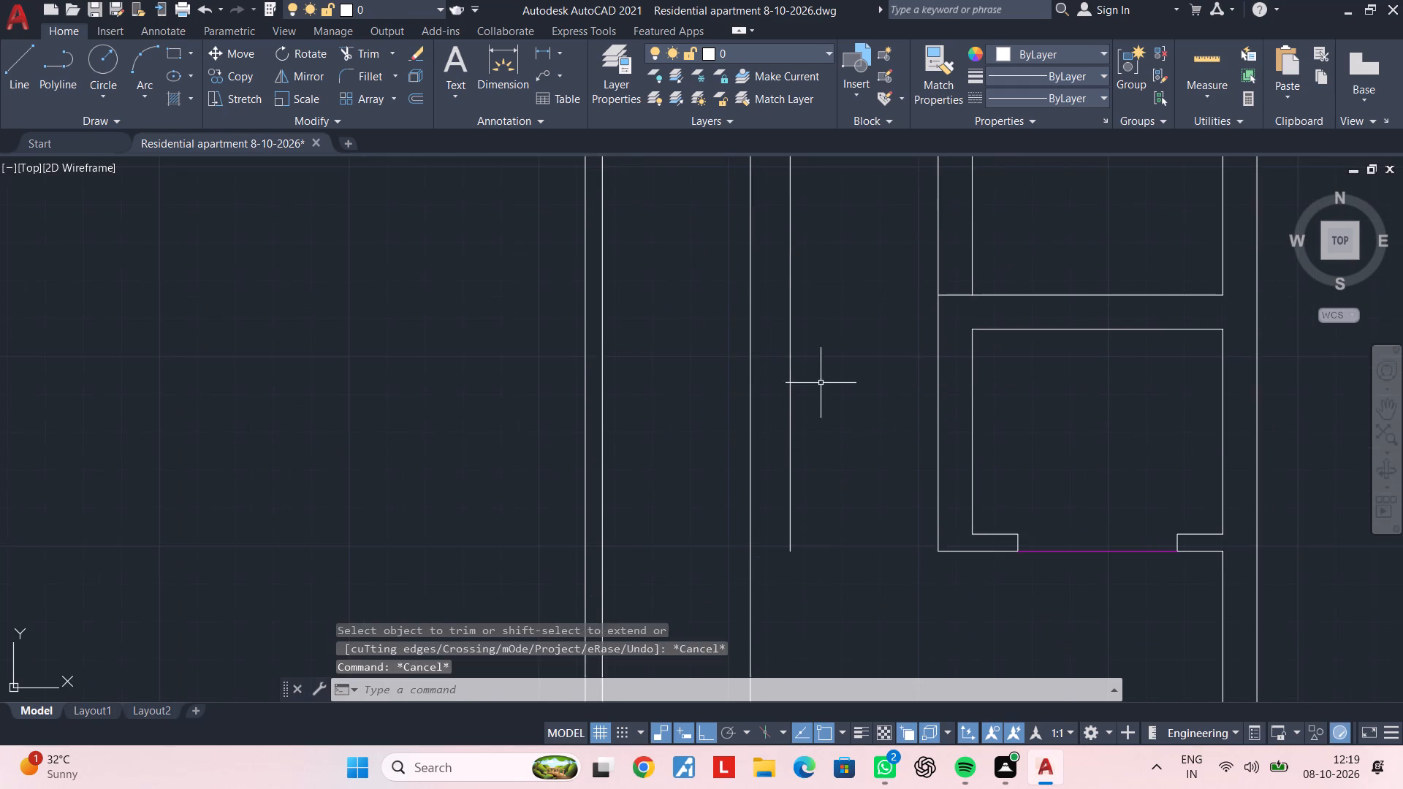
middle_click_drag(819, 359, 799, 449)
key("Escape")
scroll(832, 415, "down", 2)
middle_click_drag(832, 425, 818, 317)
key("Escape")
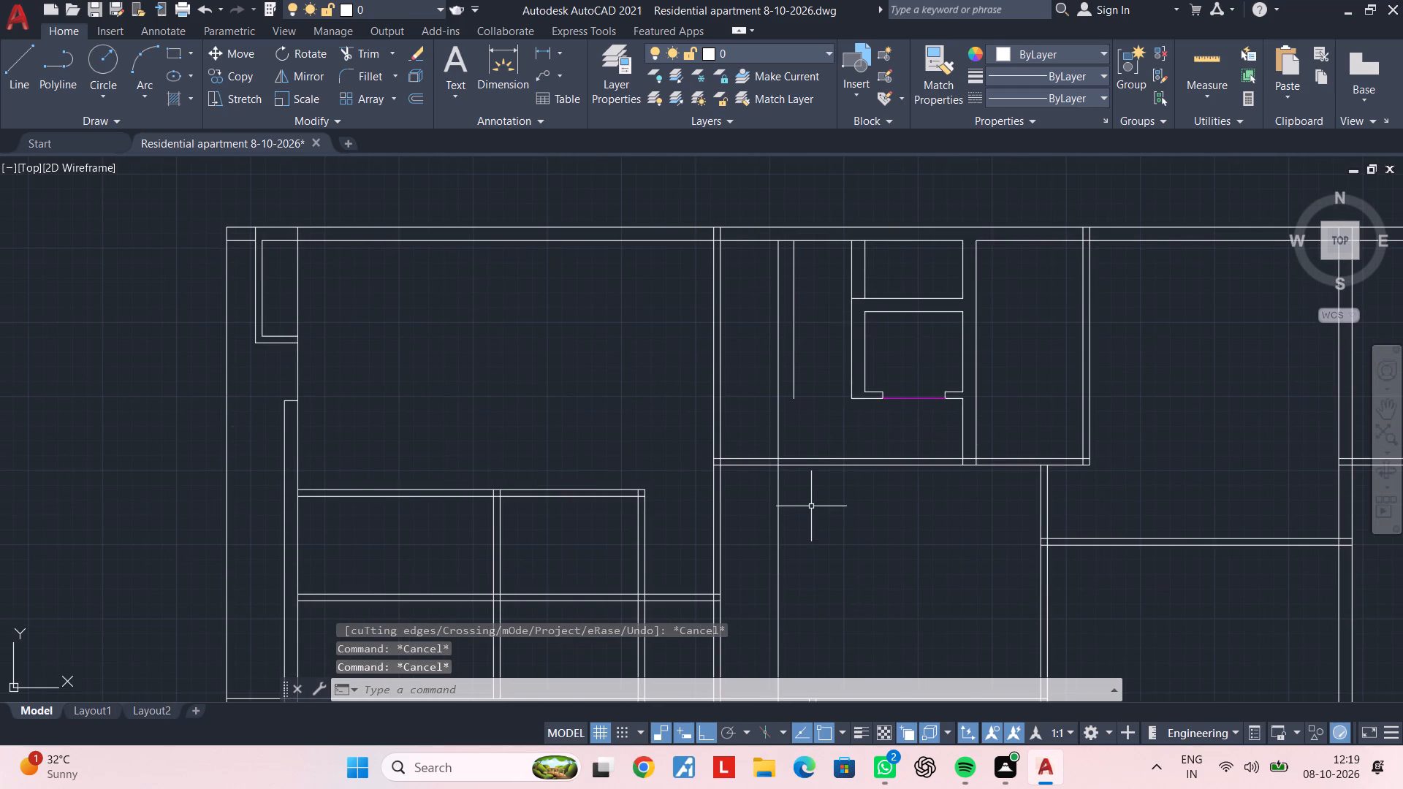
type("tr")
key("space")
left_click(809, 498)
left_click(764, 506)
scroll(775, 454, "up", 3)
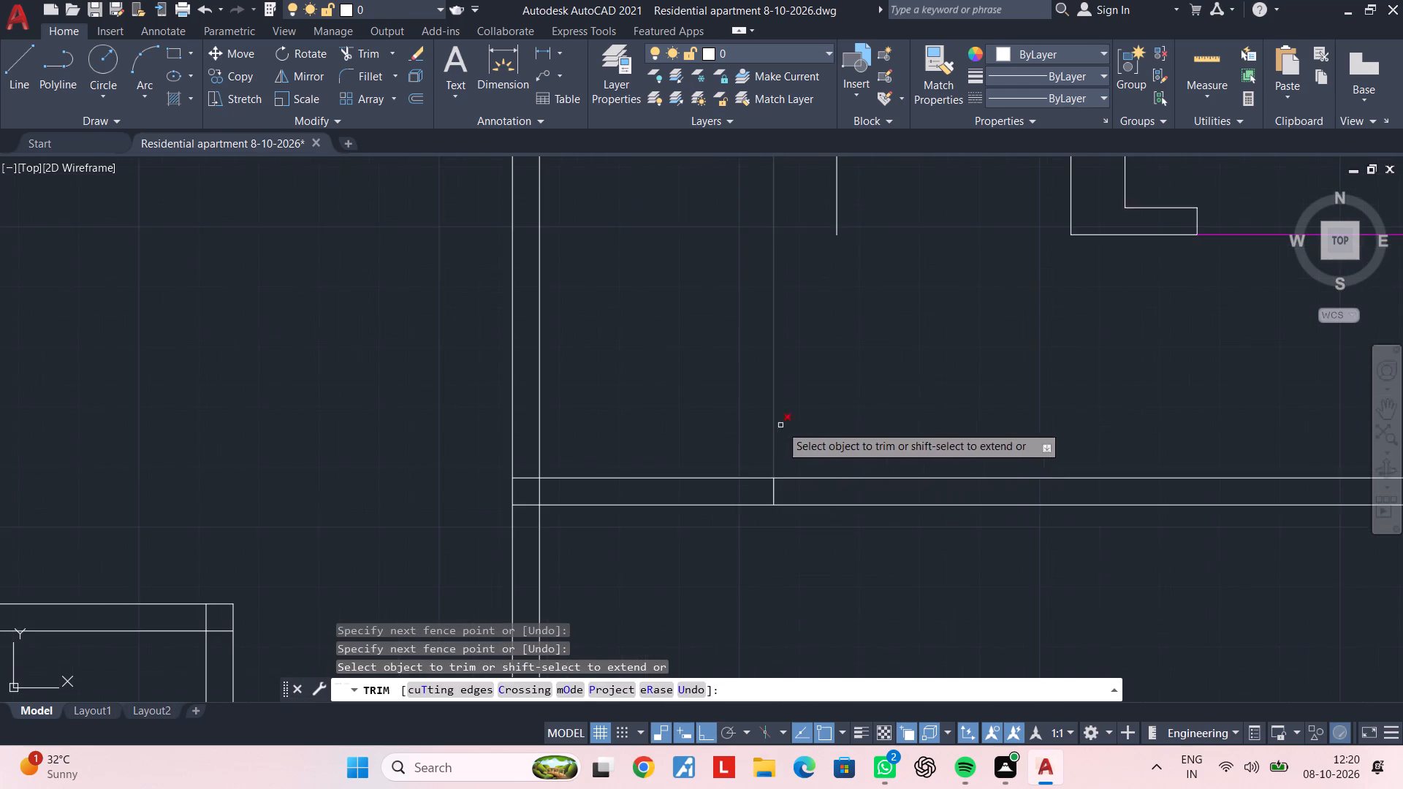
middle_click_drag(783, 388, 767, 577)
key("Escape")
scroll(802, 481, "down", 2)
middle_click_drag(804, 489, 789, 576)
key("Escape")
key("Escape")
key("Escape")
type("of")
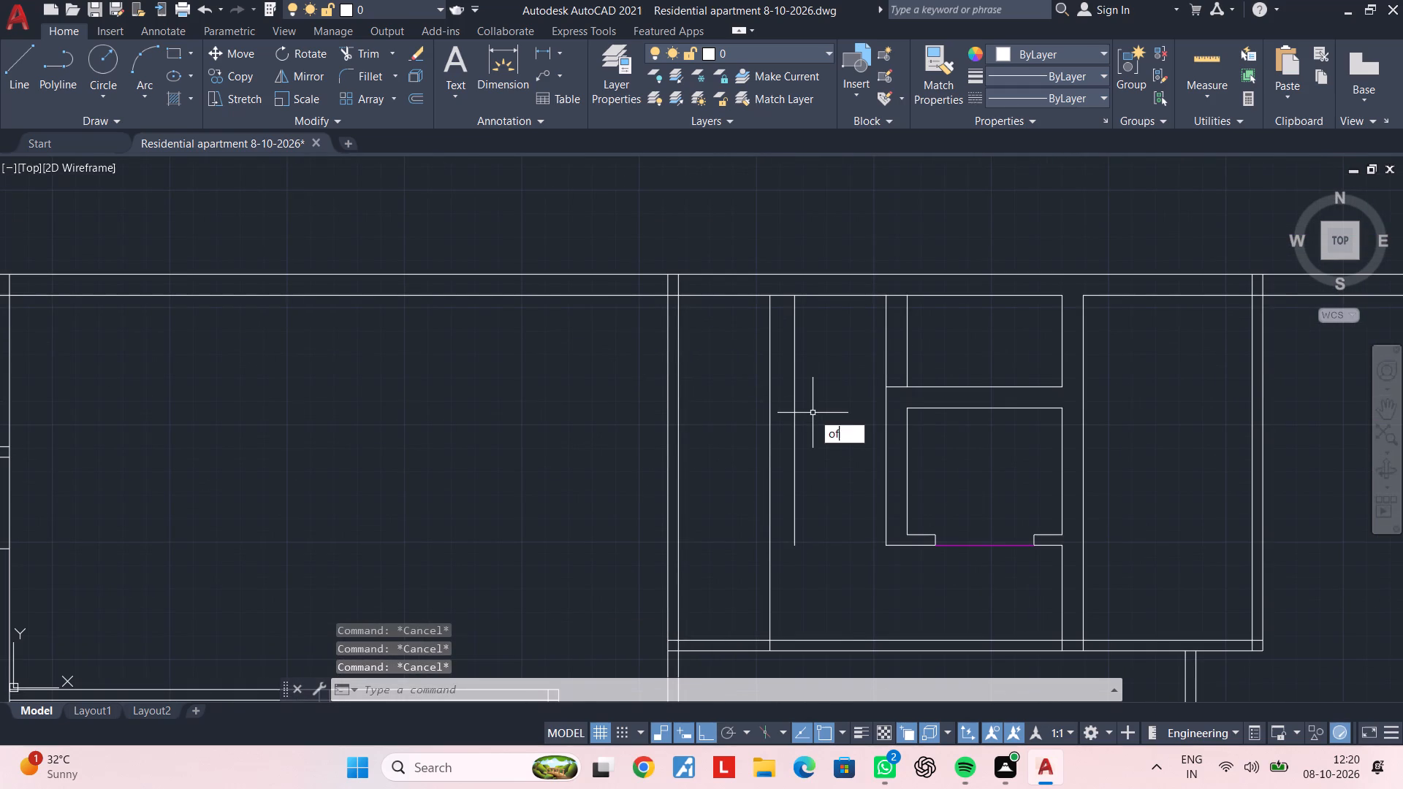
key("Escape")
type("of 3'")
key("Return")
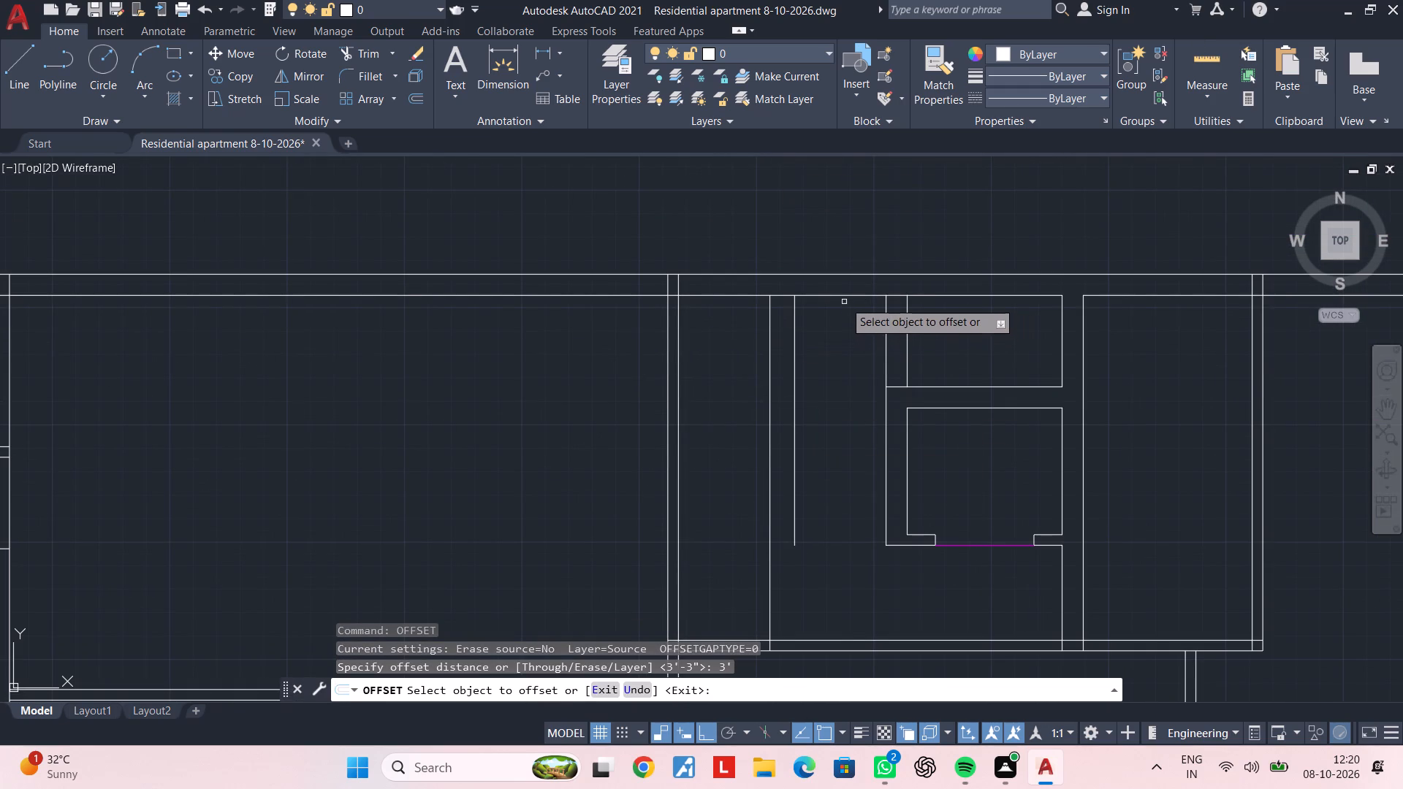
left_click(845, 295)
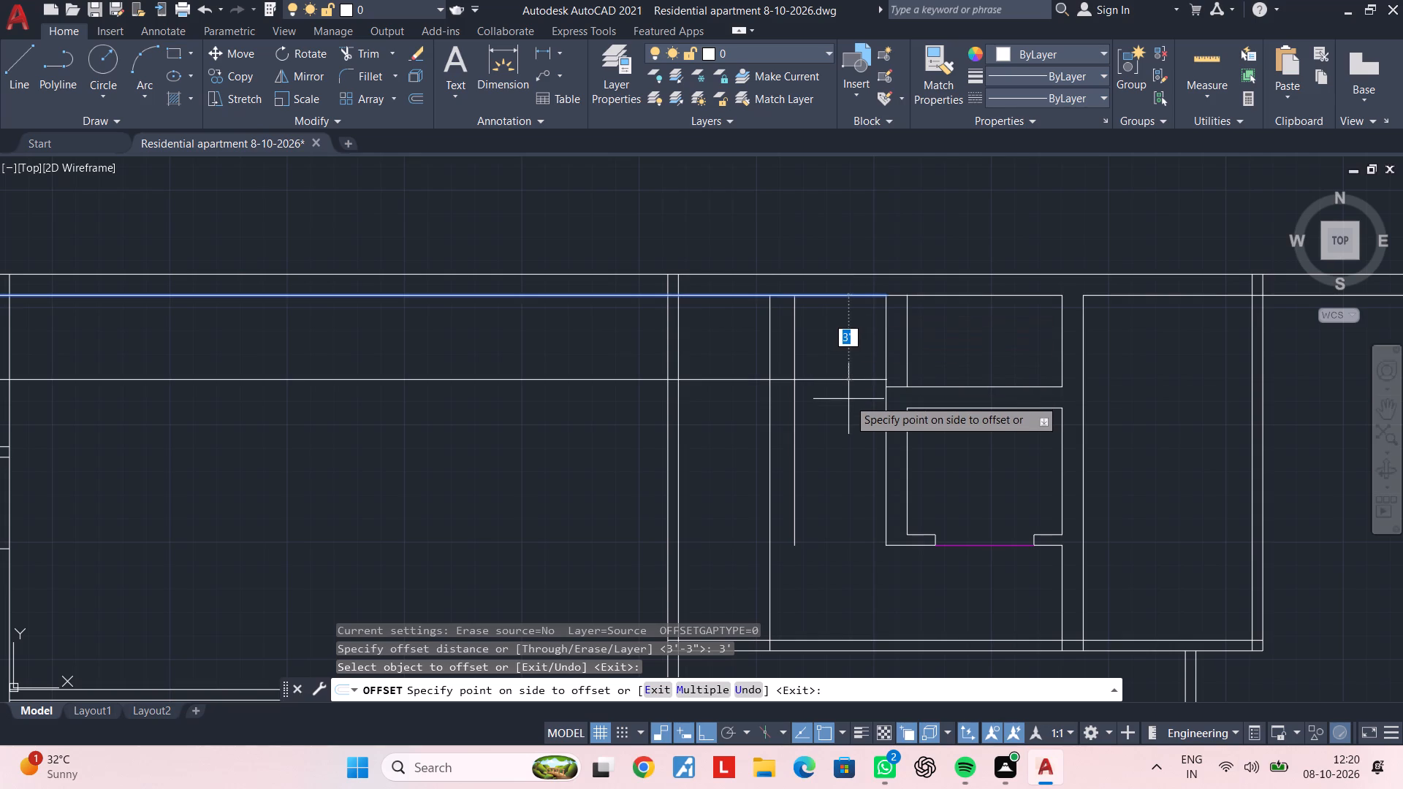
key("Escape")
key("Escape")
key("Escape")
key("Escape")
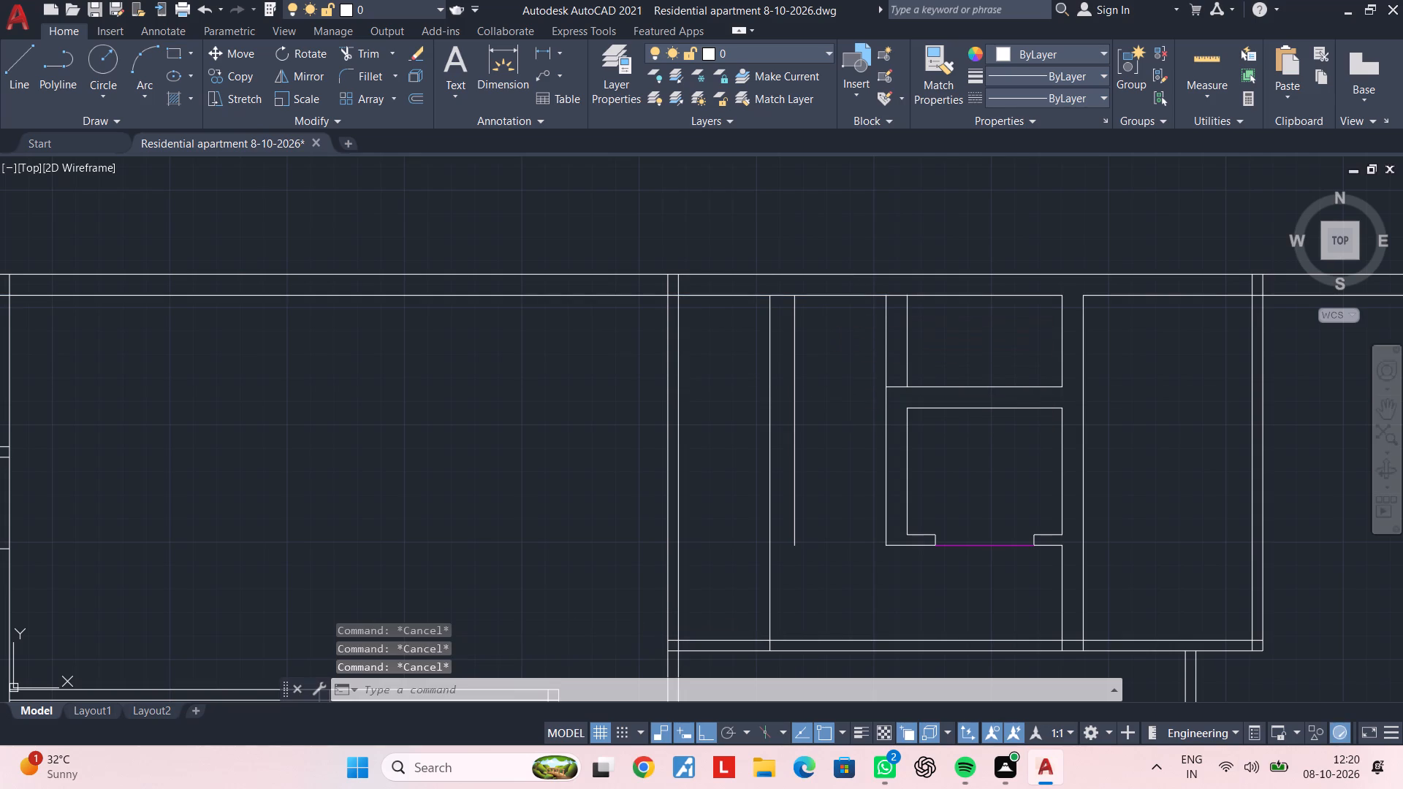
Offset the north outer wall's inner face line 3'6" southward across the middle bay.
type("of 3'6\"")
key("Return")
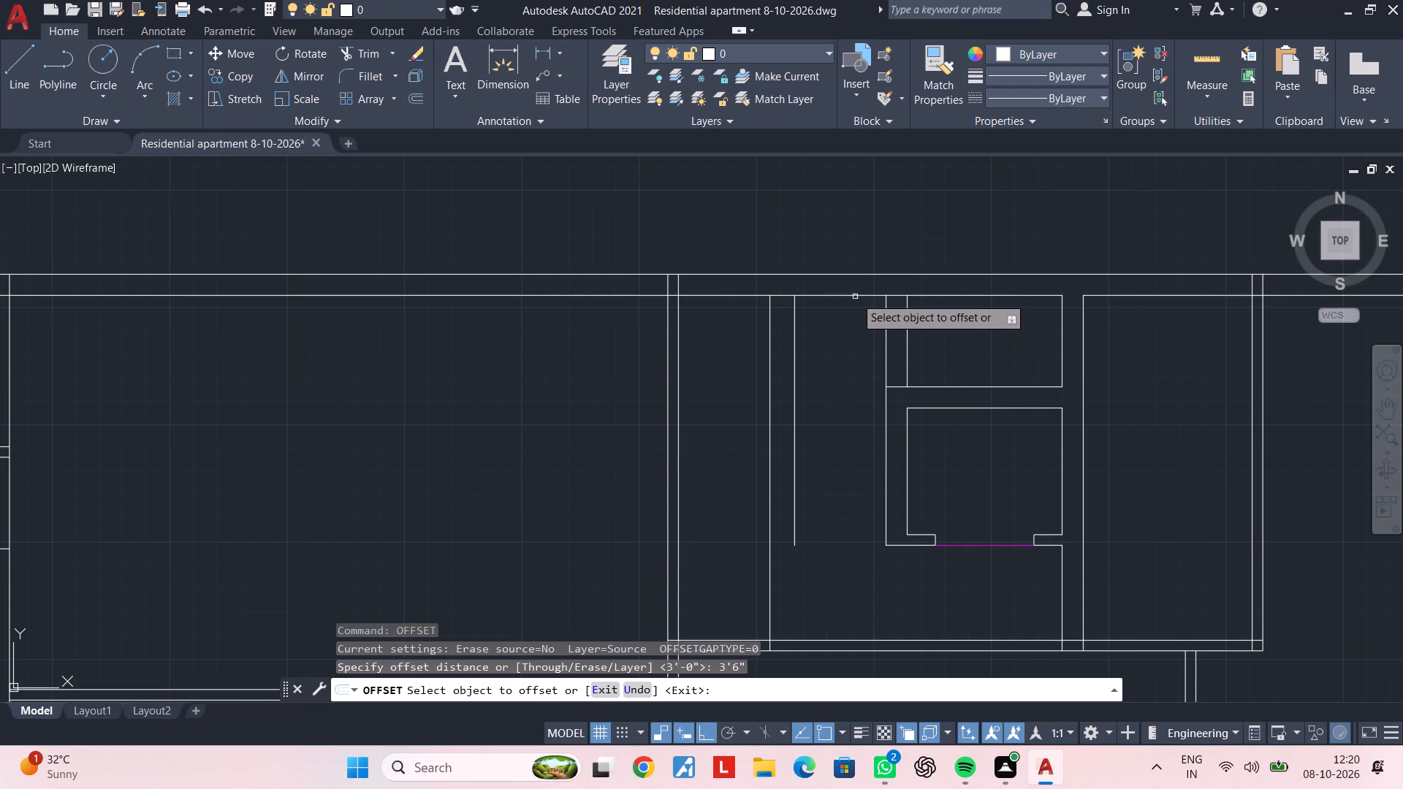
left_click(855, 291)
left_click(855, 295)
left_click(856, 420)
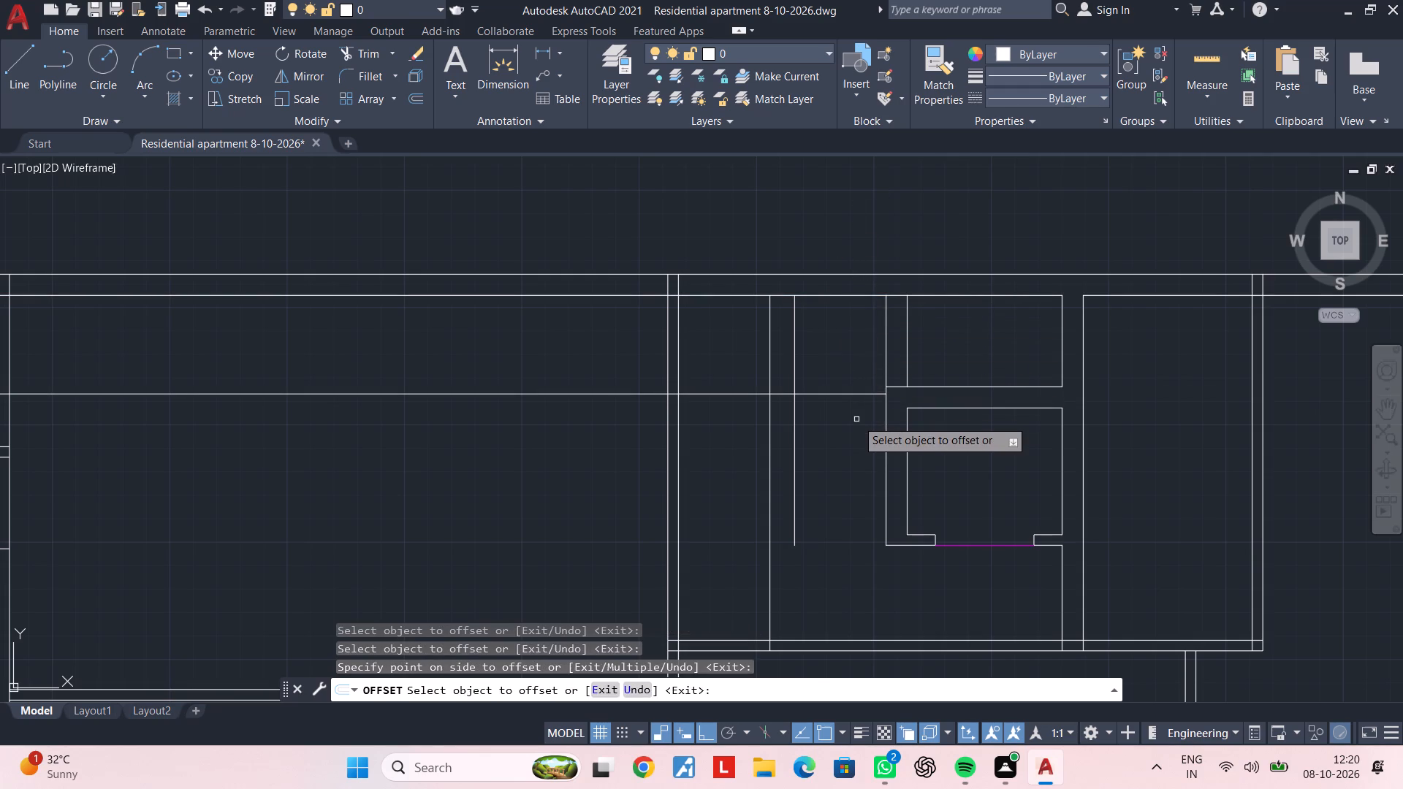
key("Escape")
key("Escape")
Trim the 3'6" offset line where it runs west past the middle bay's west wall.
type("tr")
key("space")
left_click(650, 428)
left_click(637, 384)
key("Escape")
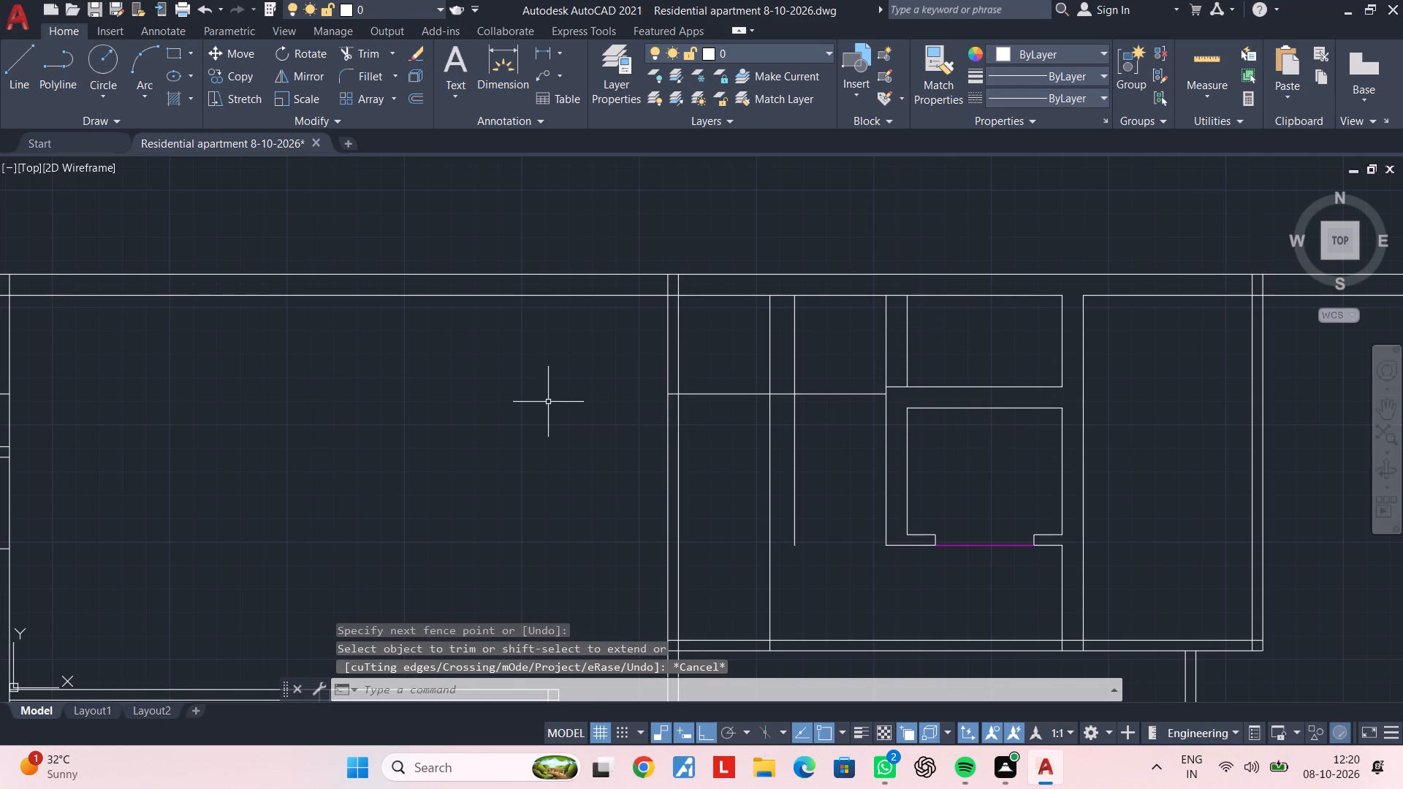
Erase the leftover piece of the offset line inside the narrow recess at the plan's northwest corner.
scroll(547, 402, "down", 1)
middle_click_drag(514, 415, 685, 398)
scroll(364, 391, "up", 2)
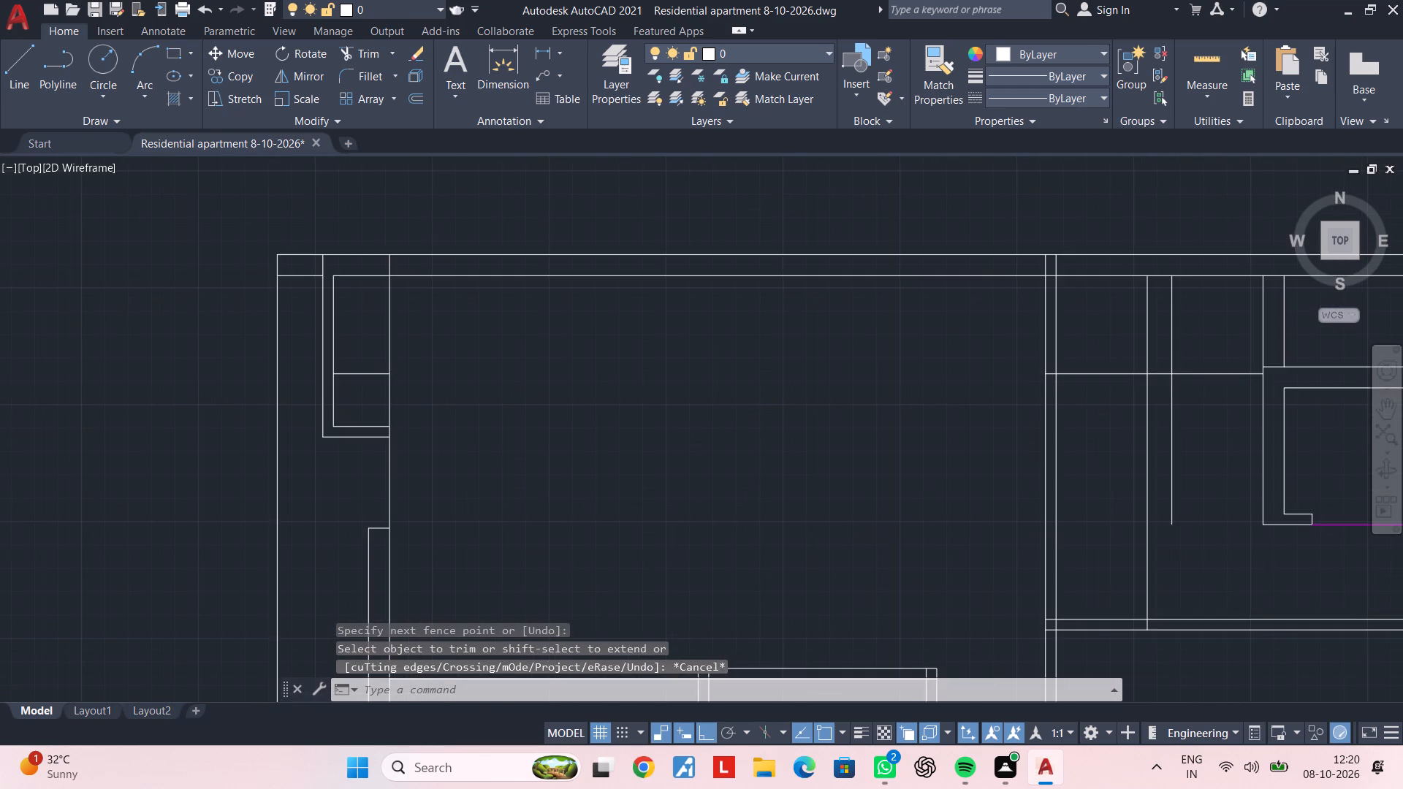
scroll(374, 392, "down", 2)
middle_click_drag(656, 392, 523, 409)
middle_click_drag(418, 418, 618, 399)
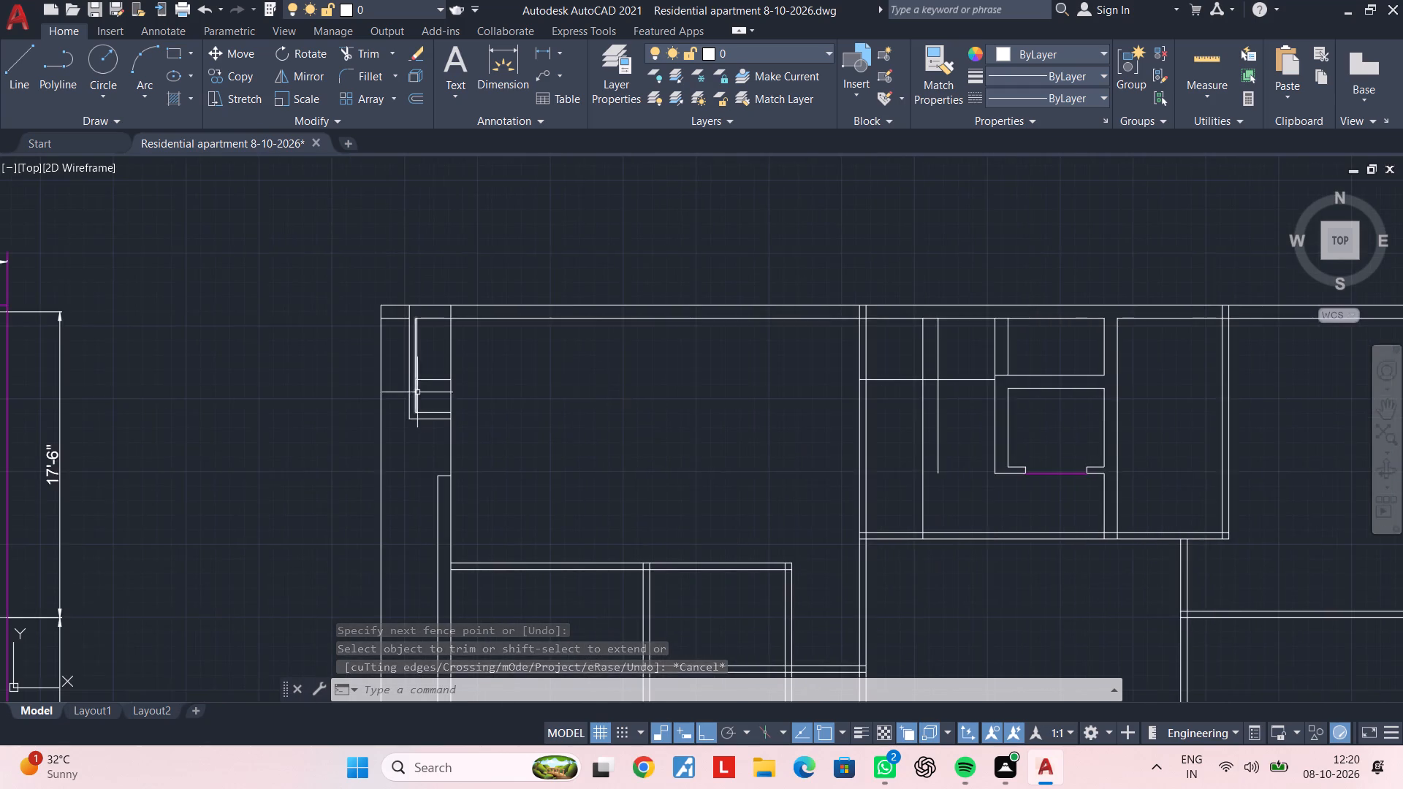
scroll(426, 390, "up", 3)
left_click_drag(447, 390, 446, 380)
left_click(422, 306)
key("Delete")
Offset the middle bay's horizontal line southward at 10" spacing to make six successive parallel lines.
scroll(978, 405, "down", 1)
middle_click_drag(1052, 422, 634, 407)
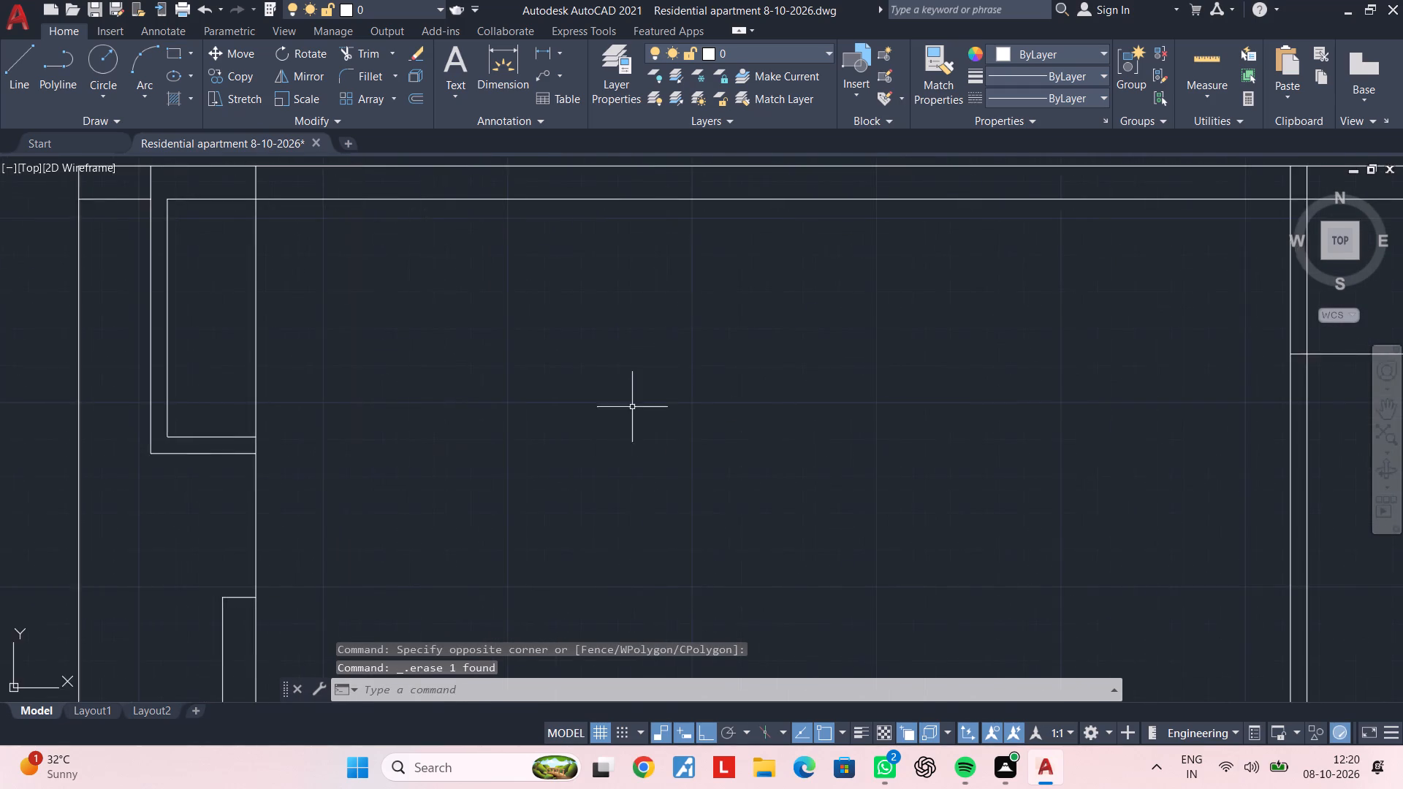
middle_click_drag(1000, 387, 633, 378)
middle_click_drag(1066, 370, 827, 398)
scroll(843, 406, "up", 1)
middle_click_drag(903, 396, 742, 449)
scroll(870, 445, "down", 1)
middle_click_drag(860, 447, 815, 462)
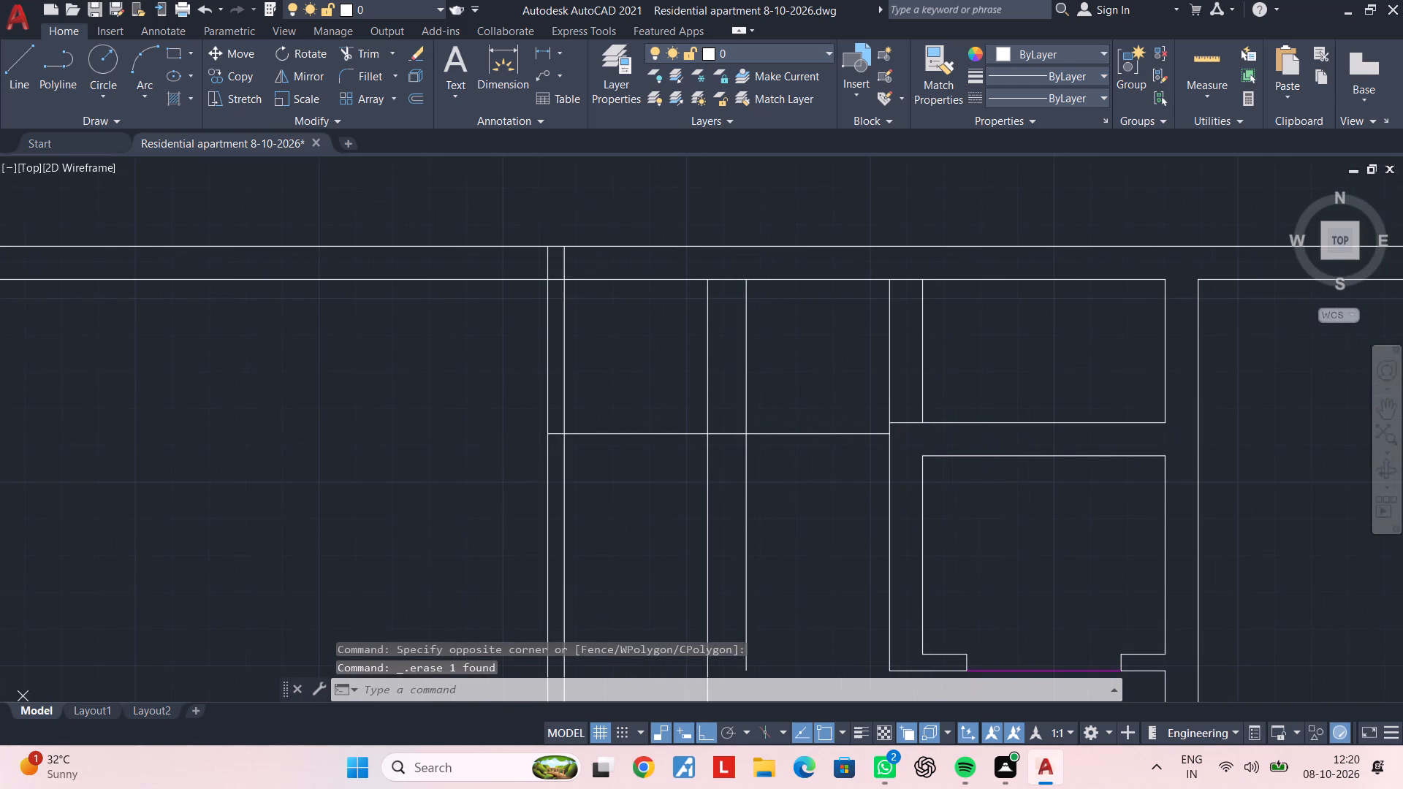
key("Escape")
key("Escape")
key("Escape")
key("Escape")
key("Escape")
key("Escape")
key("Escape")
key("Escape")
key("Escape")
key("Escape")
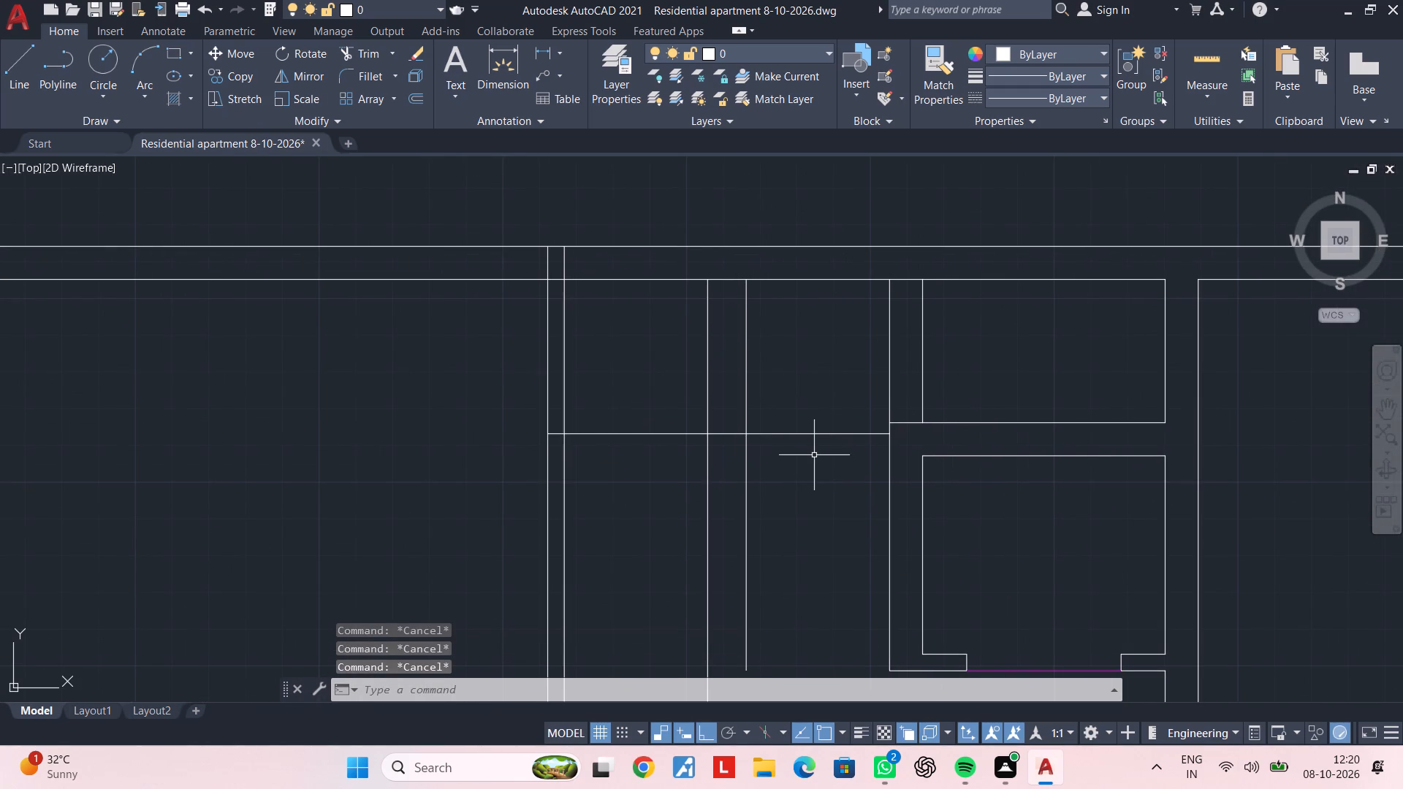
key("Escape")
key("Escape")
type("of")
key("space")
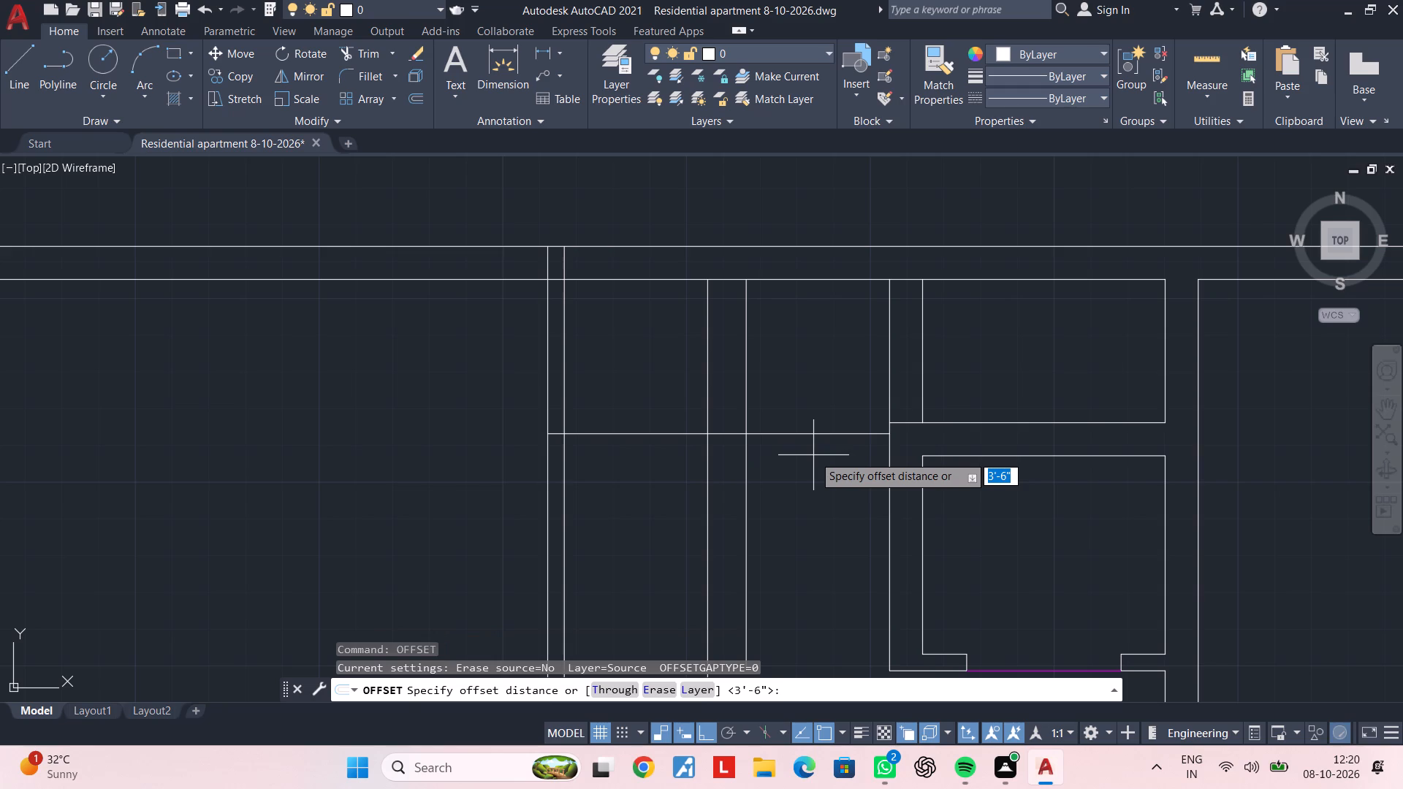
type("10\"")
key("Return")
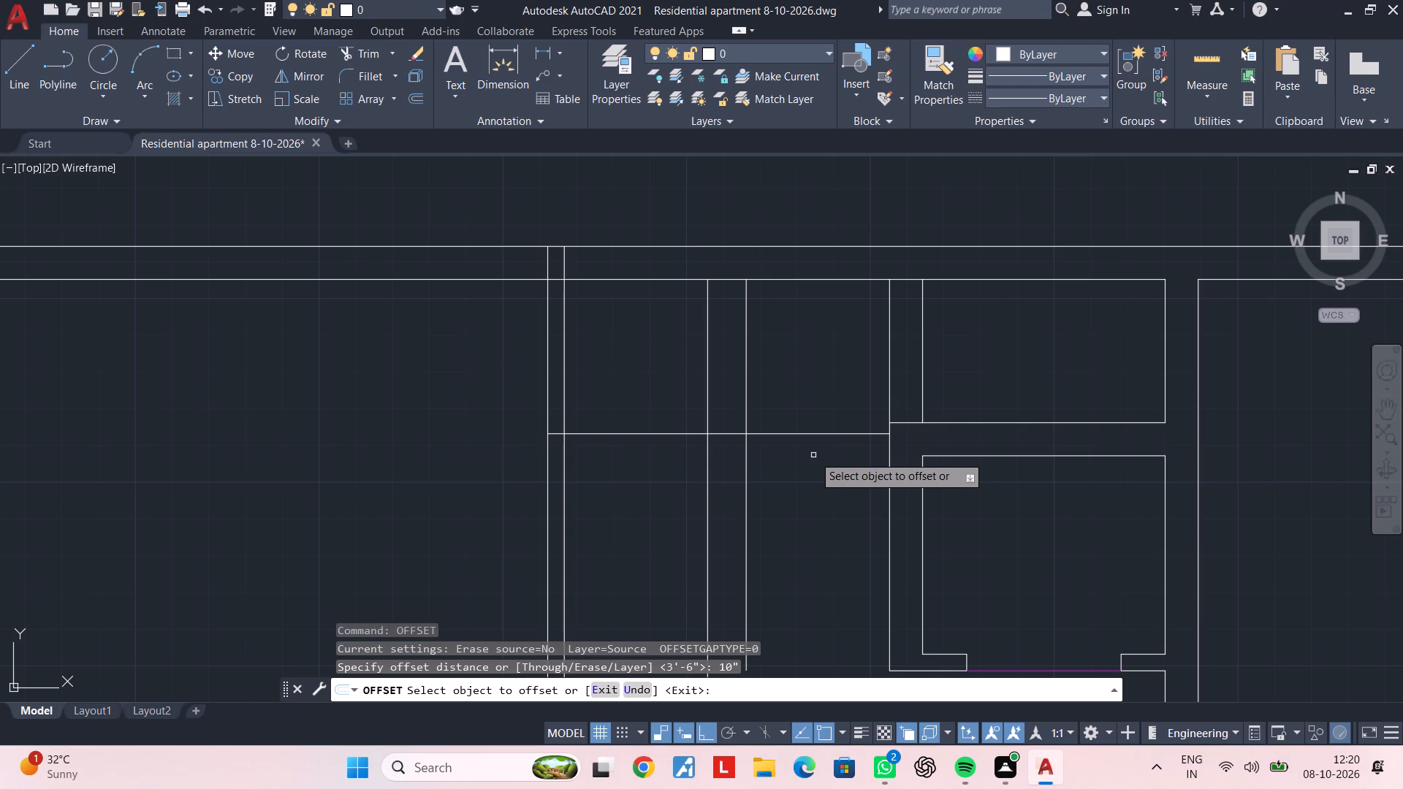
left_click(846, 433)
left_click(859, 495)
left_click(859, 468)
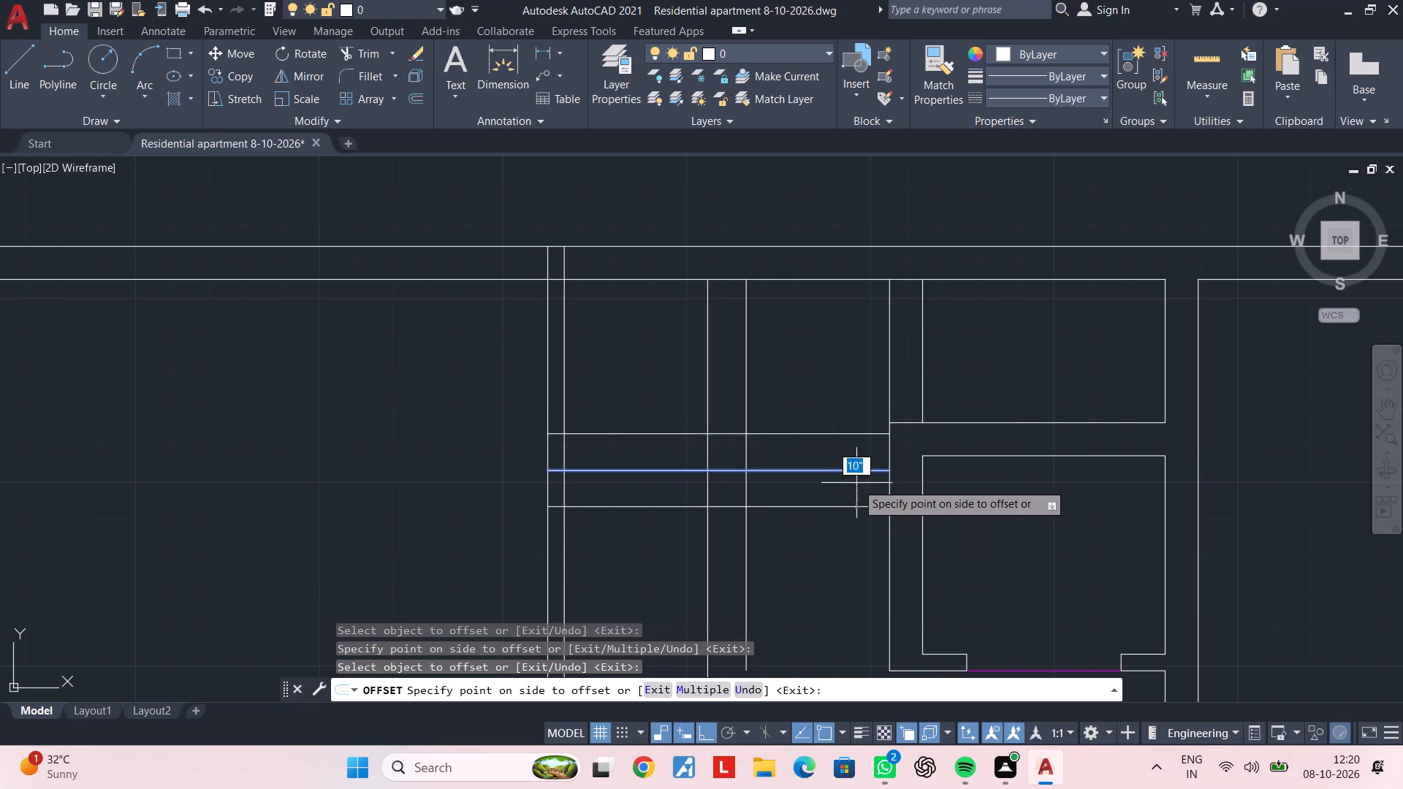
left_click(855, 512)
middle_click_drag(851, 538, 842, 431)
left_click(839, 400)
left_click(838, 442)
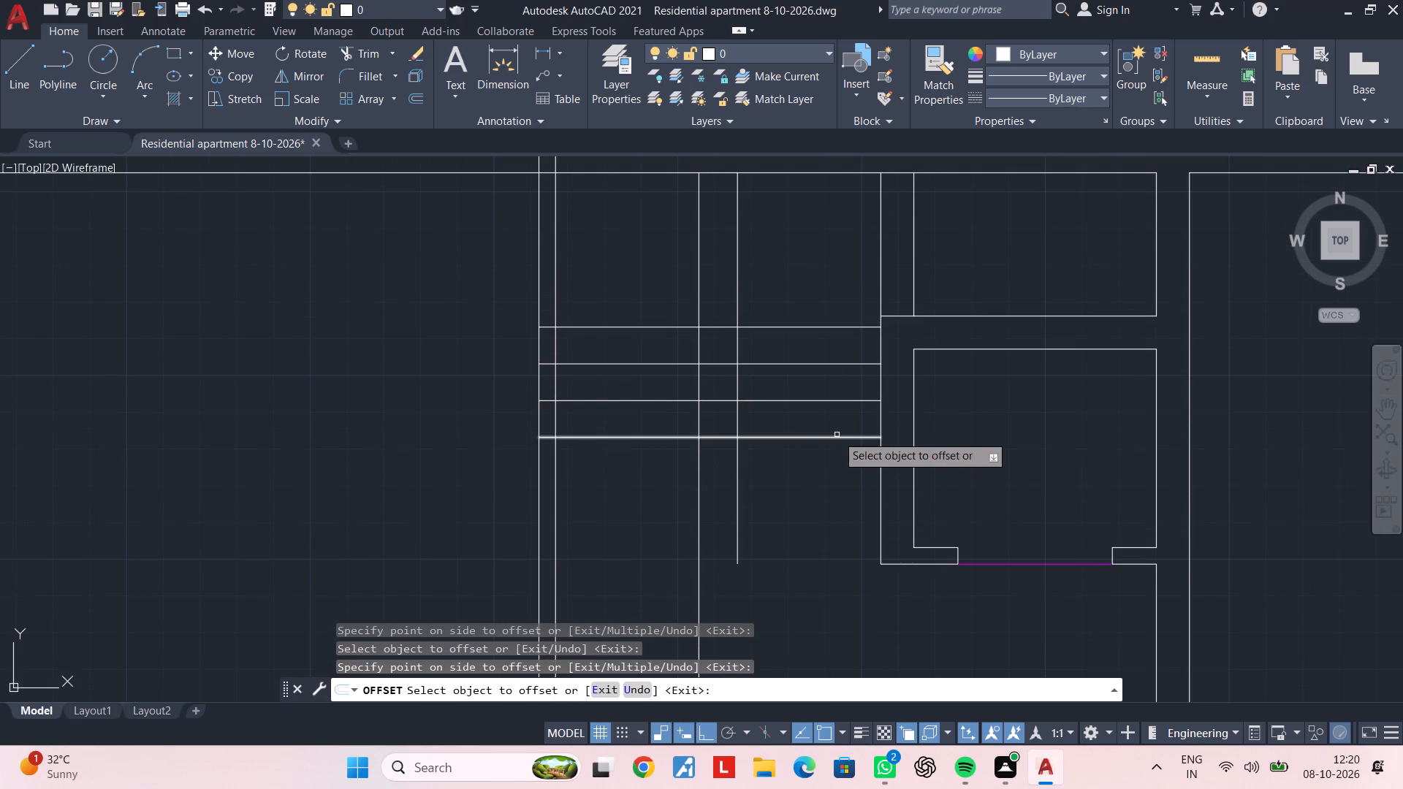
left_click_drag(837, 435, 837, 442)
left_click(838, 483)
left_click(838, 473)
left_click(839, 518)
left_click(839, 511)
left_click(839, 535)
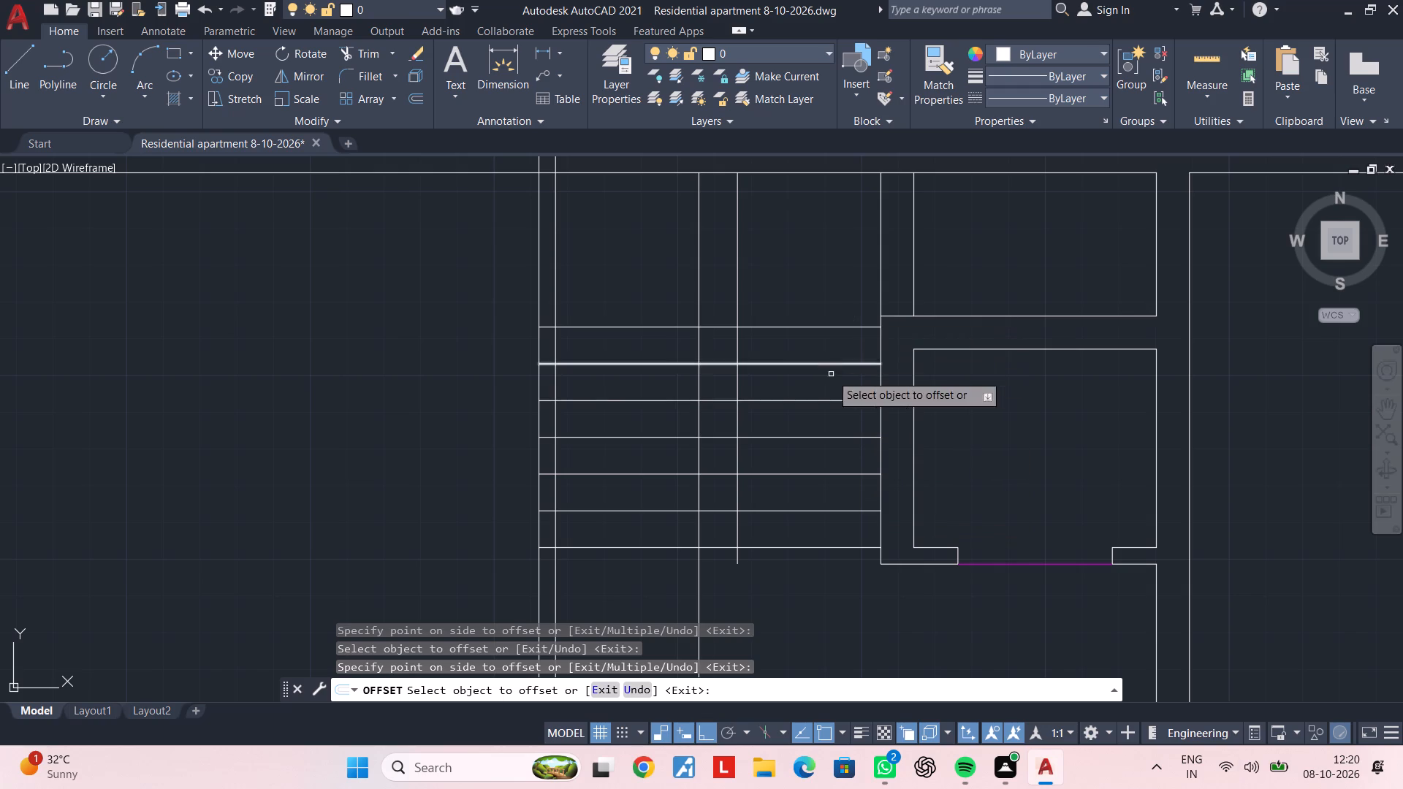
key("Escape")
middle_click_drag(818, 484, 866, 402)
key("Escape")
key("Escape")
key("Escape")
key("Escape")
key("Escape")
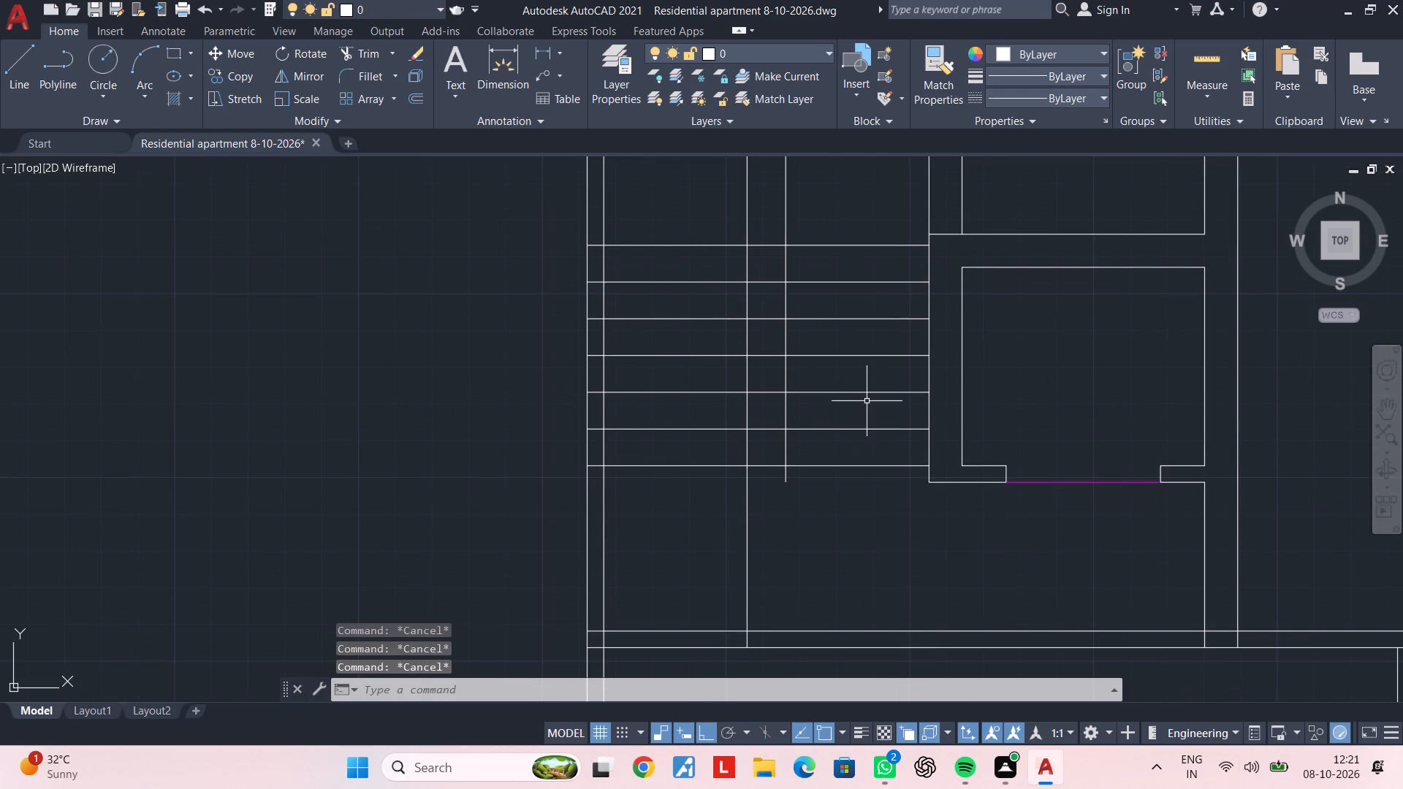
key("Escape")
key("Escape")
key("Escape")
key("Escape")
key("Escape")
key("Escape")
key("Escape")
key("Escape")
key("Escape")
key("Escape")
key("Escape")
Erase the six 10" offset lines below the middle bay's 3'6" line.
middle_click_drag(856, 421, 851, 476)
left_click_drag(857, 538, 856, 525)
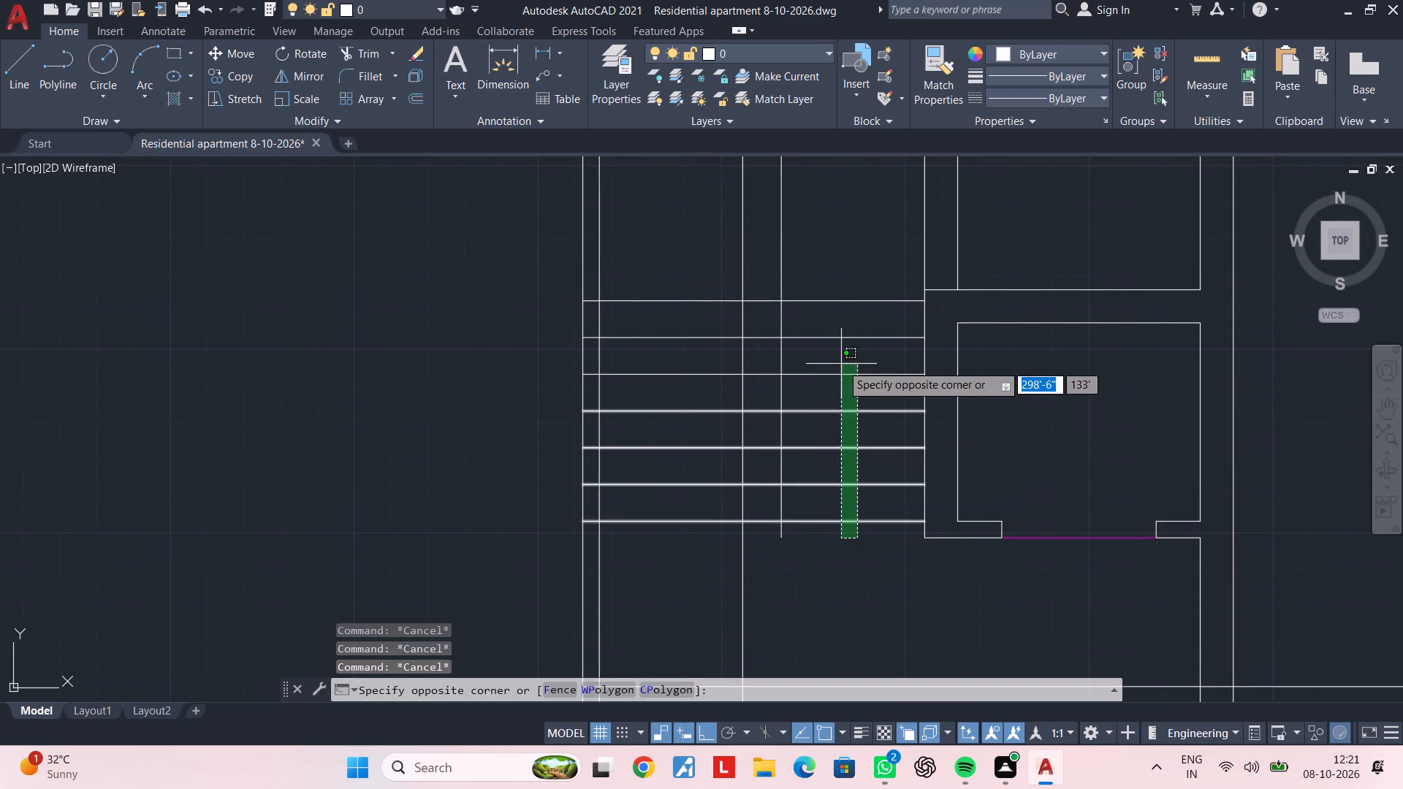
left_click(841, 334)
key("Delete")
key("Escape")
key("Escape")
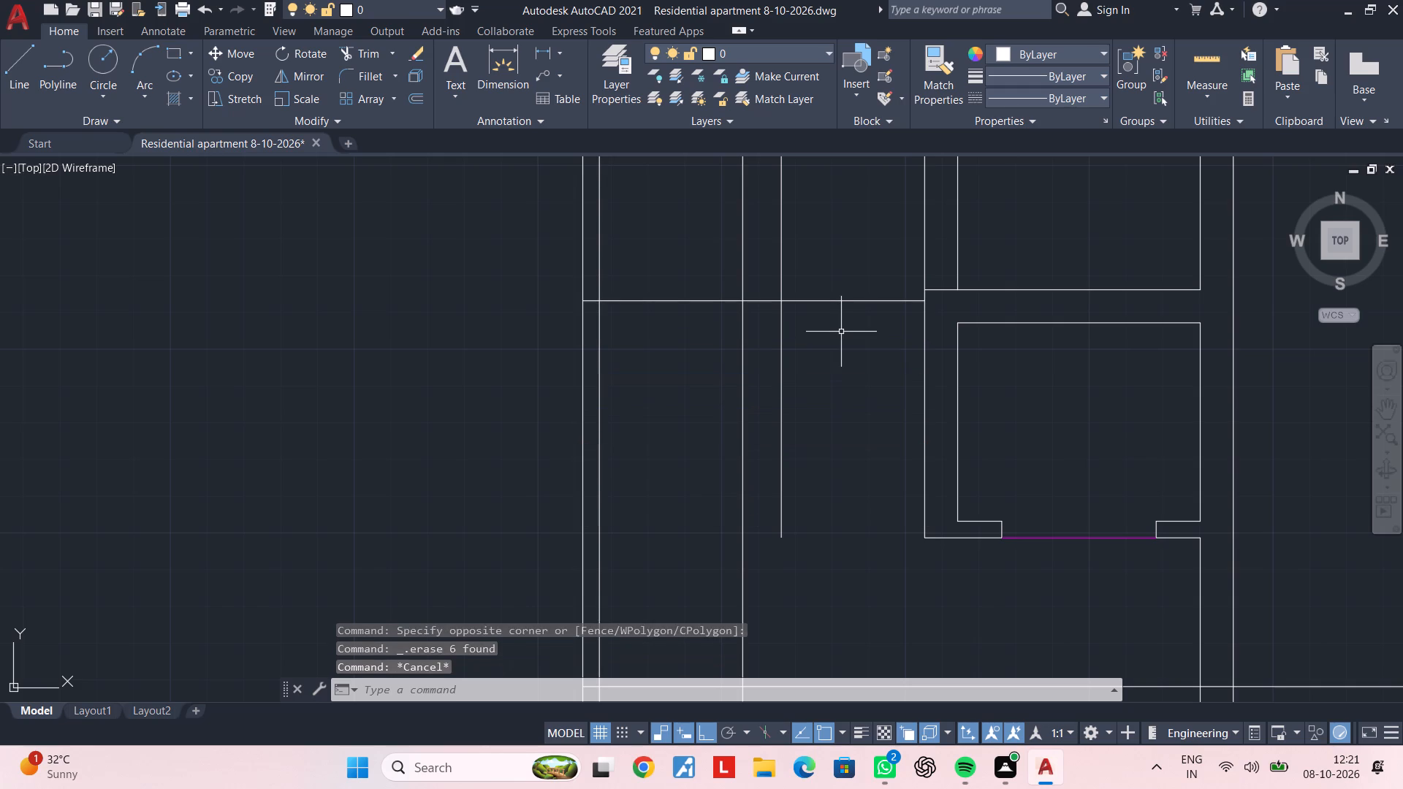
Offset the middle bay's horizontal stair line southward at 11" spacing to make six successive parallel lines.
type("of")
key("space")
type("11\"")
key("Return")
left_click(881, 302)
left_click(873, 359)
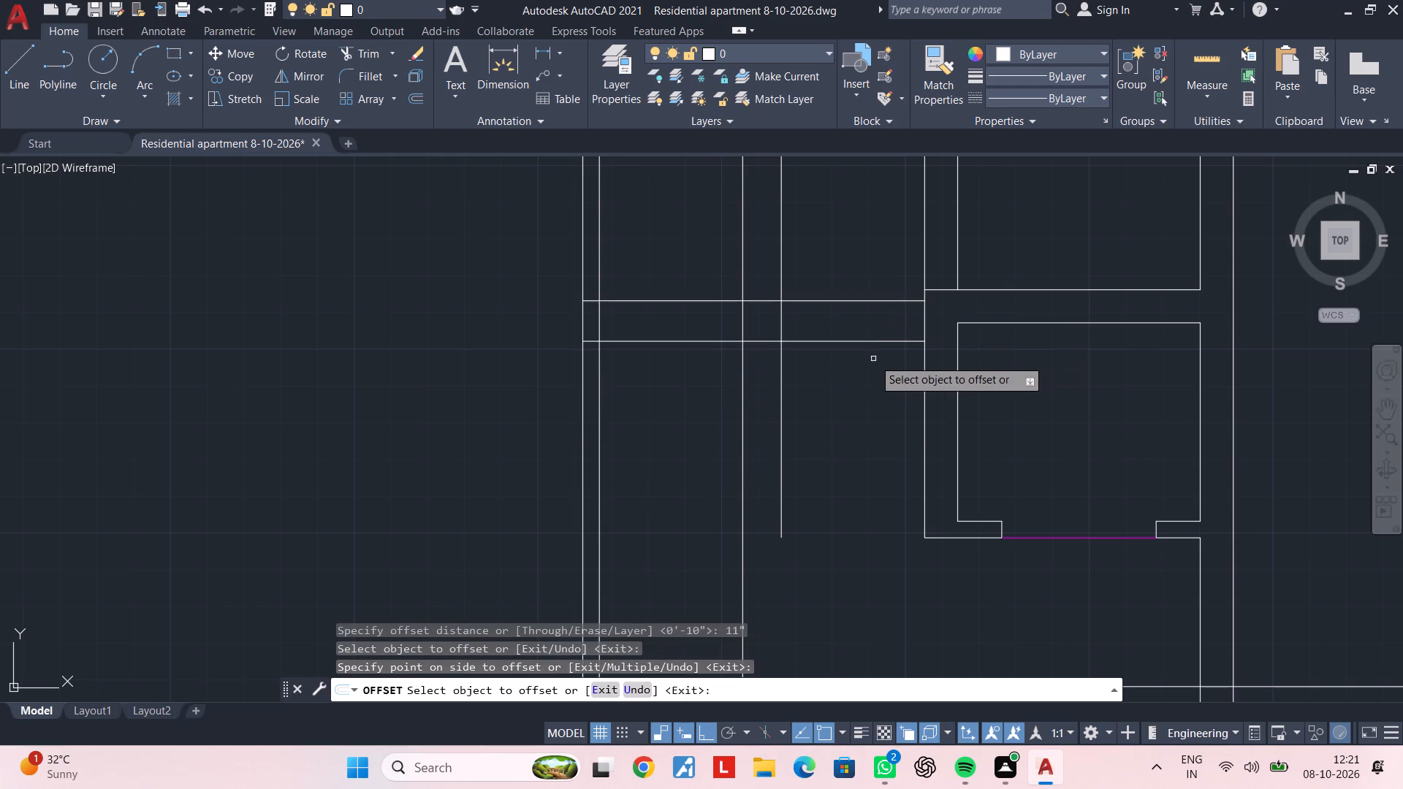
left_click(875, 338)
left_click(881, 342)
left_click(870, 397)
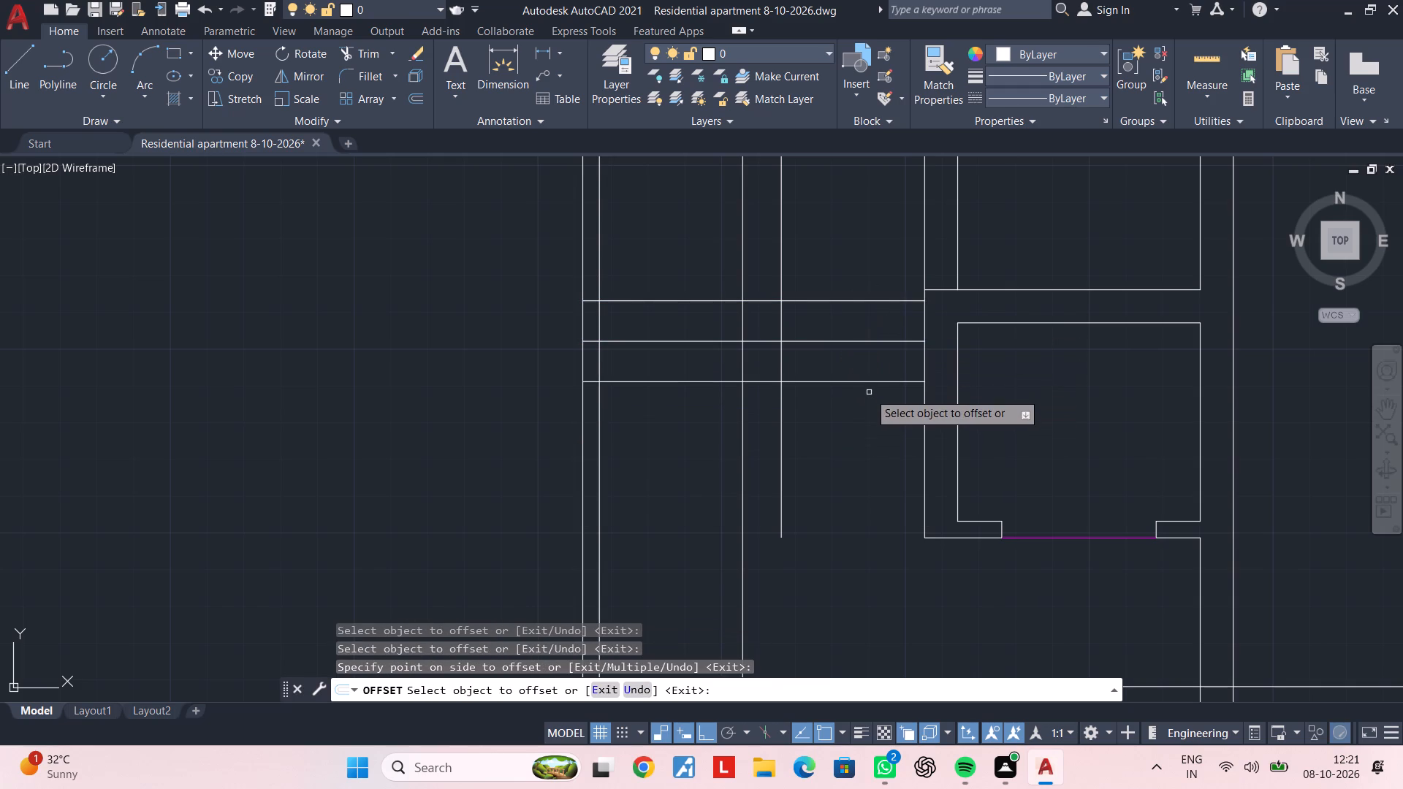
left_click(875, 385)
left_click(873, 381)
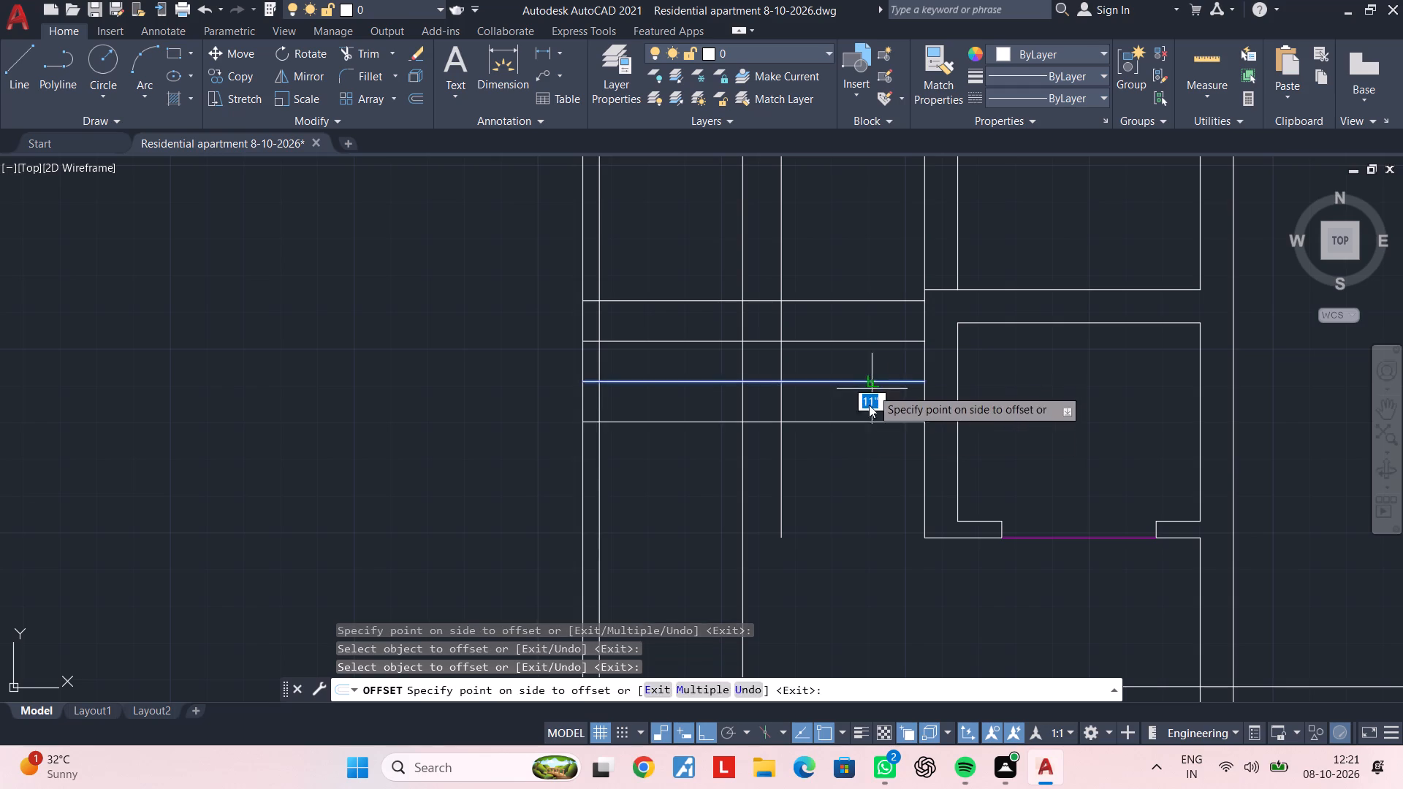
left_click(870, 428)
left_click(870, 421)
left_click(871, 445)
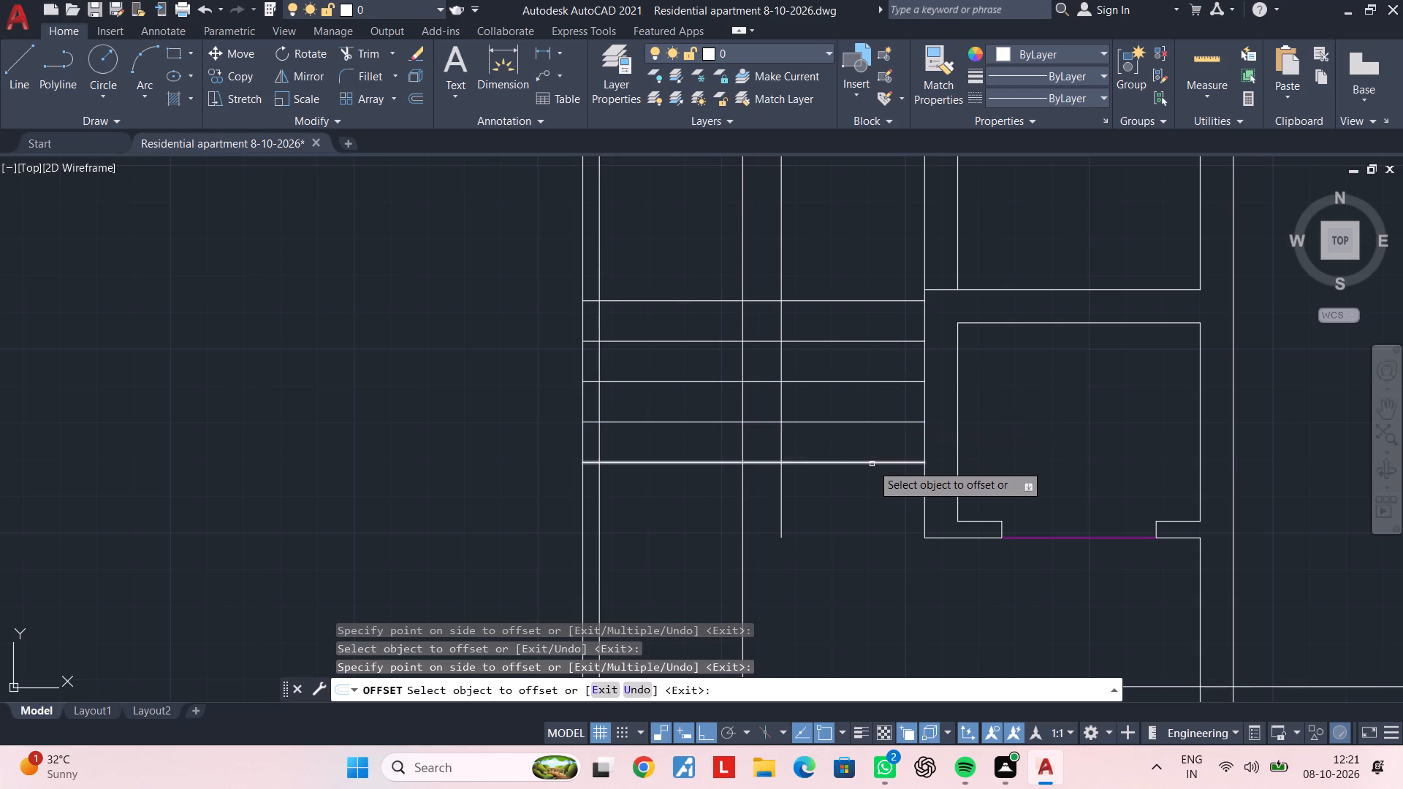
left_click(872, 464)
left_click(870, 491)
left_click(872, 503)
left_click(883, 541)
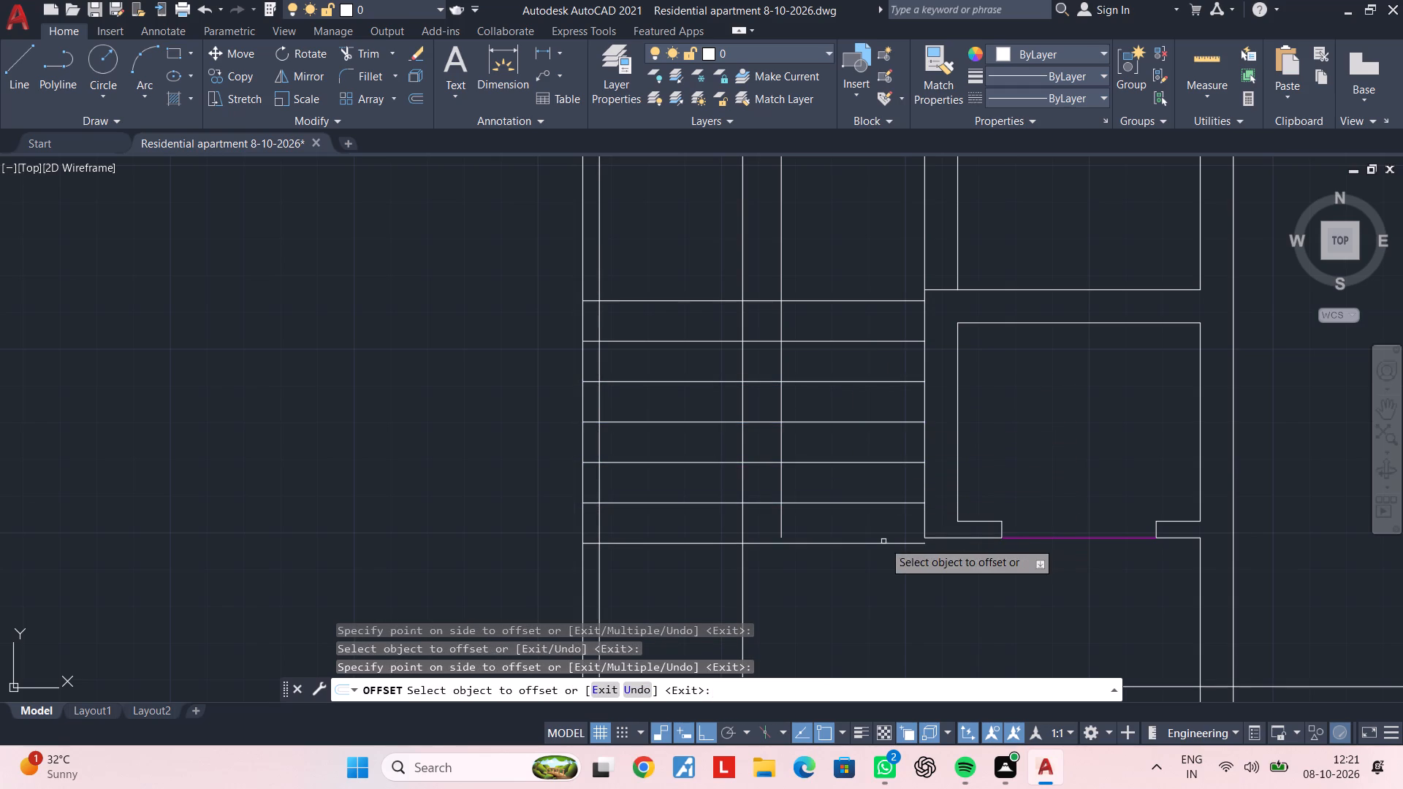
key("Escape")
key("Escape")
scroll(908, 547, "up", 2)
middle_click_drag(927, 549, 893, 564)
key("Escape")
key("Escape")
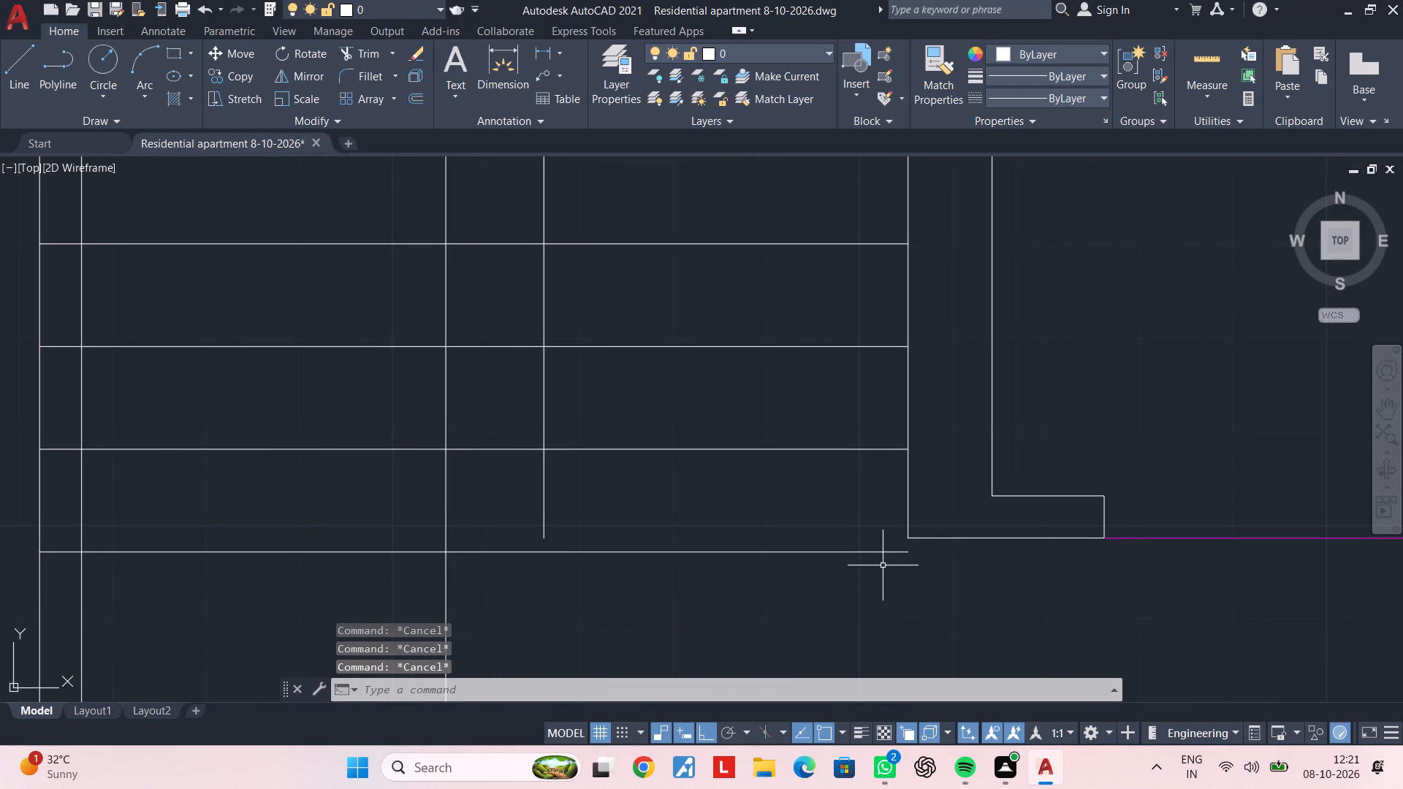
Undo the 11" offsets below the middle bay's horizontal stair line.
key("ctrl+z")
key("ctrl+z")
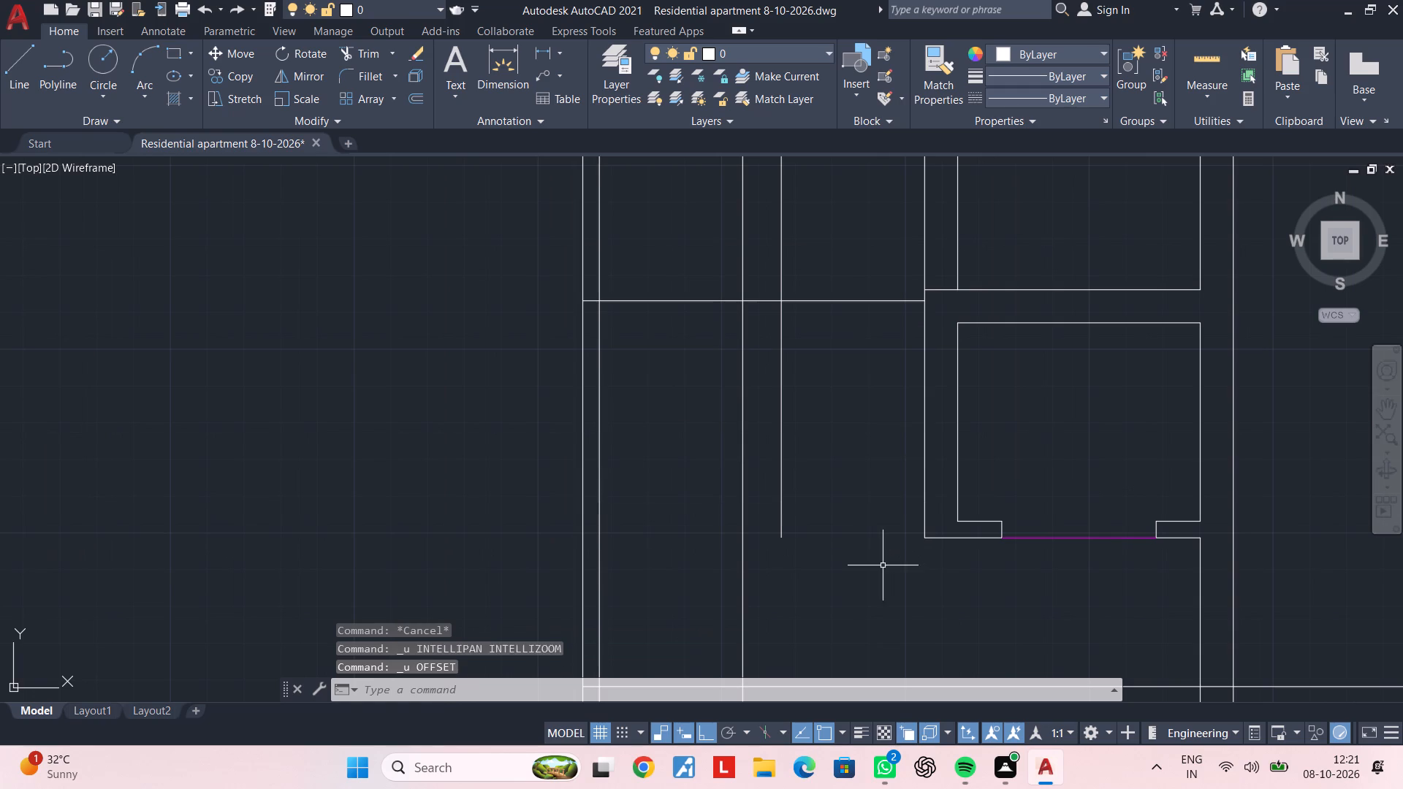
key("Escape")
Move the middle bay's horizontal stair line about 1" north.
middle_click_drag(859, 365, 822, 471)
key("Escape")
key("Escape")
key("Escape")
scroll(835, 428, "up", 2)
left_click(881, 418)
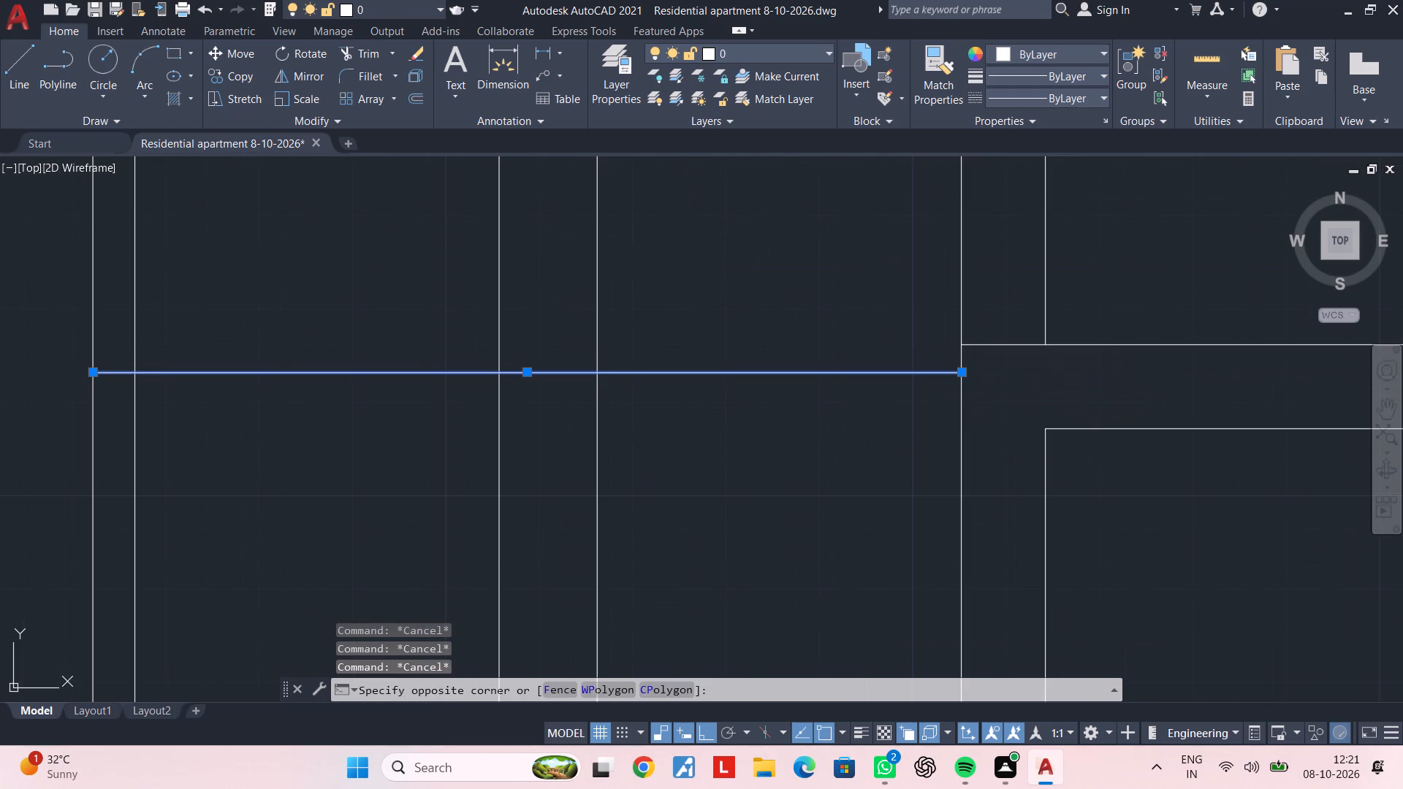
left_click(845, 348)
key("m")
key("space")
left_click(859, 428)
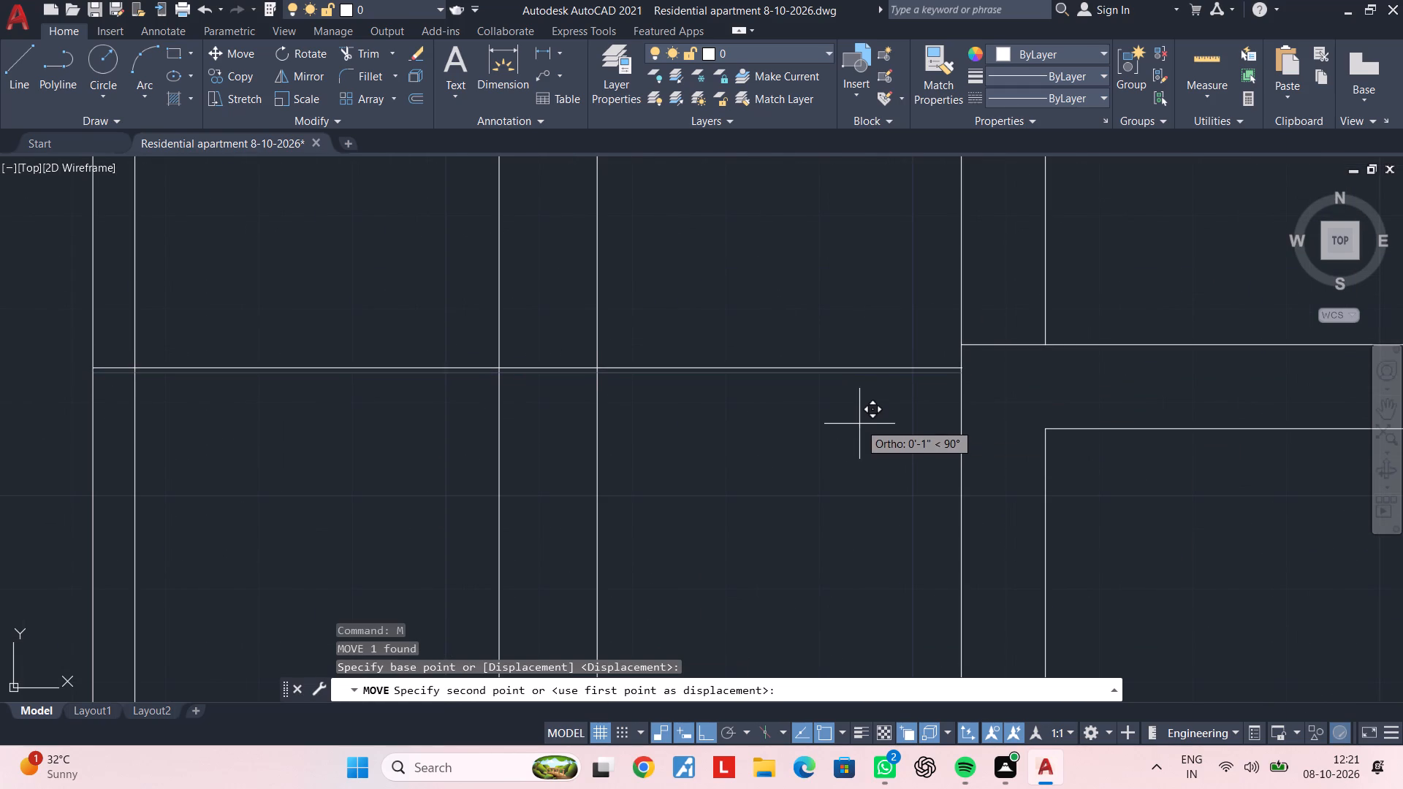
left_click(859, 419)
middle_click(863, 424)
key("Escape")
key("Escape")
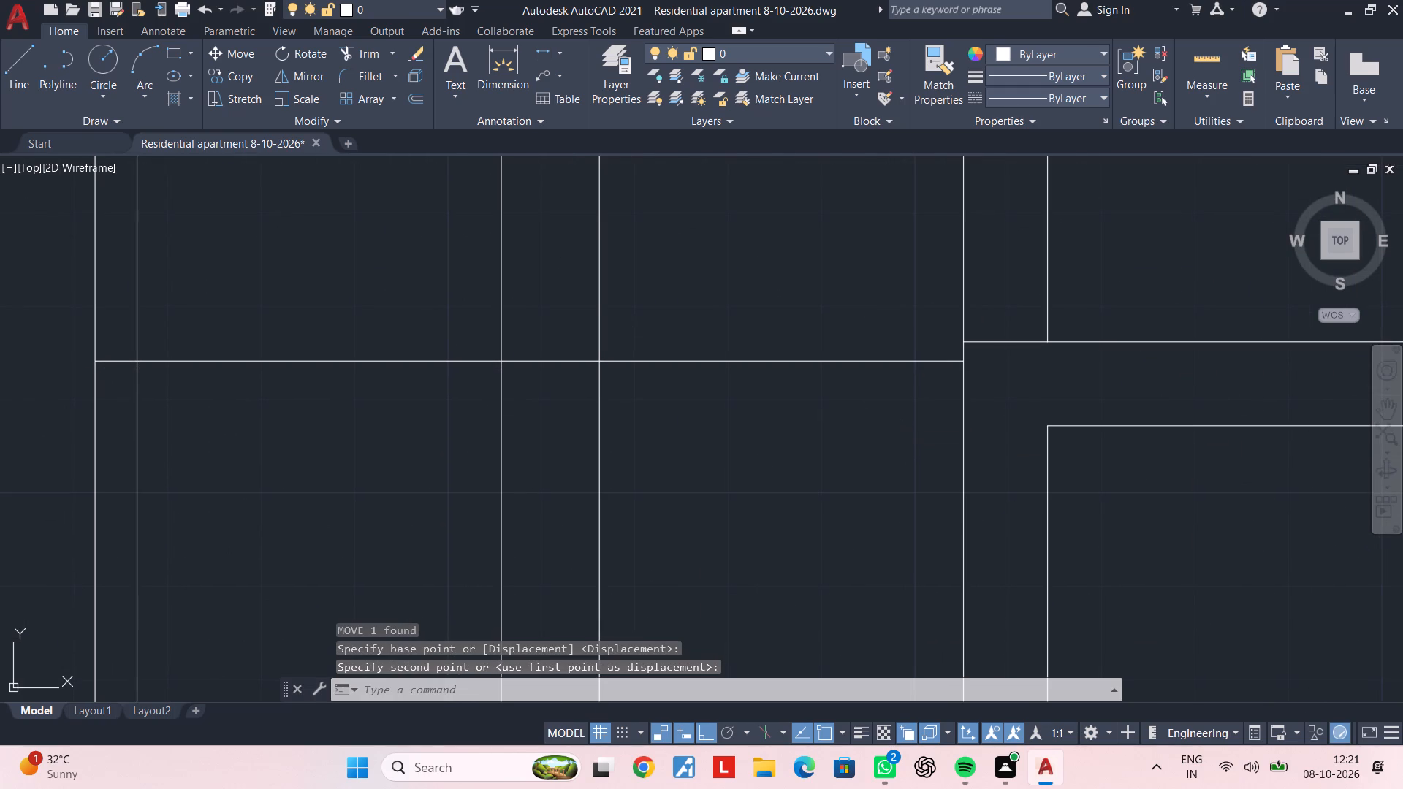
Move the middle bay's horizontal stair line about another 1" north.
key("o")
key("Escape")
key("Escape")
scroll(924, 369, "up", 1)
left_click_drag(915, 372, 909, 357)
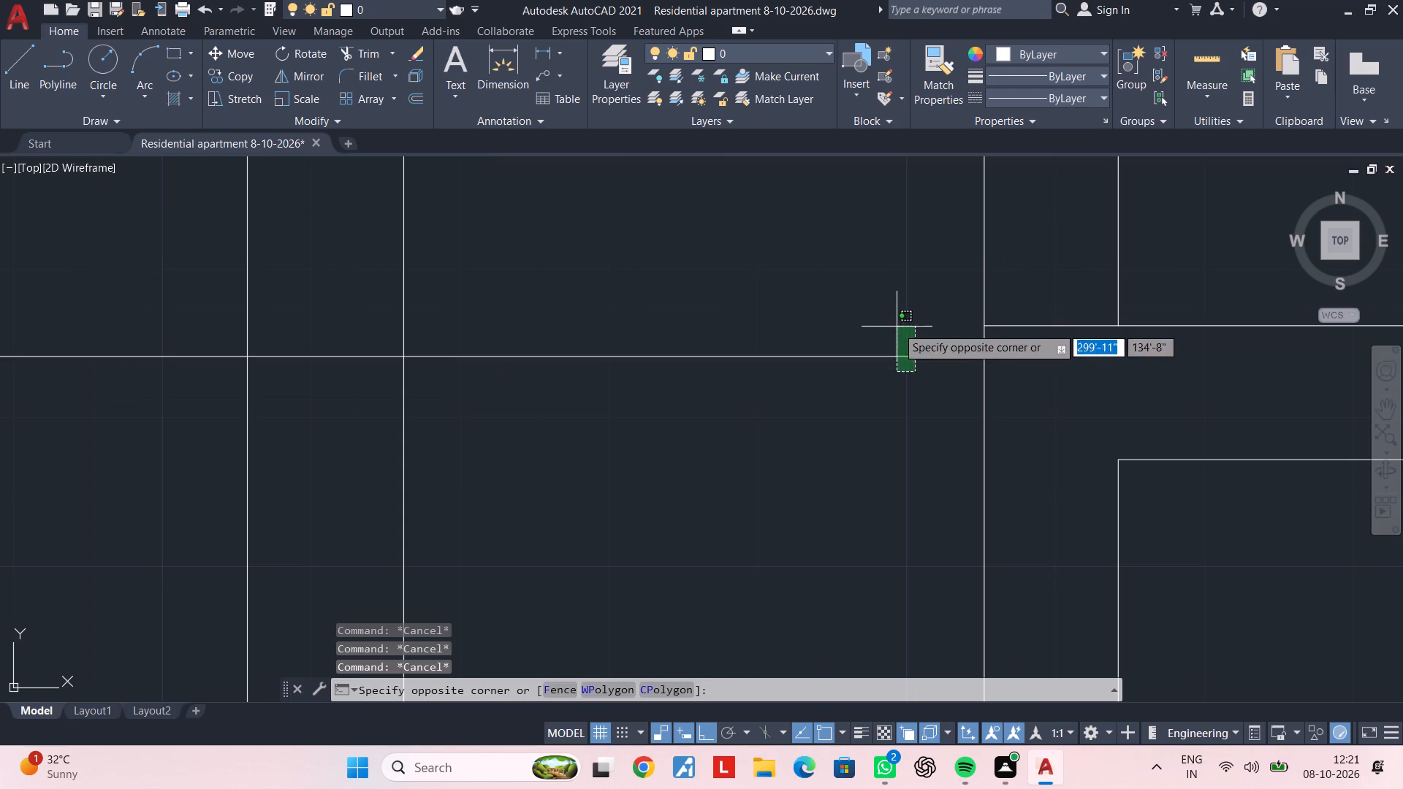
left_click(895, 321)
key("m")
key("space")
left_click(897, 415)
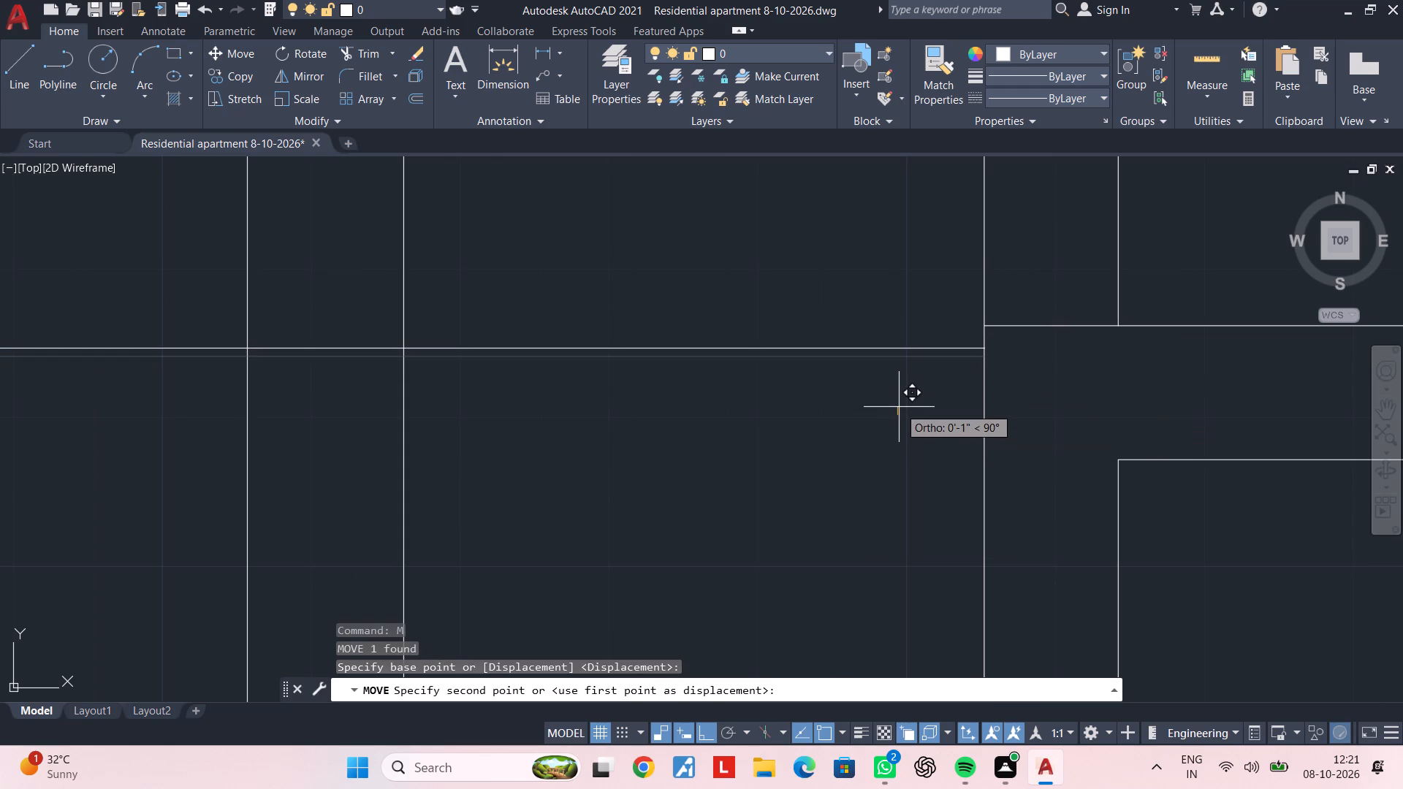
left_click(899, 403)
middle_click_drag(908, 422, 918, 430)
scroll(862, 442, "down", 1)
middle_click_drag(862, 442, 891, 440)
key("Escape")
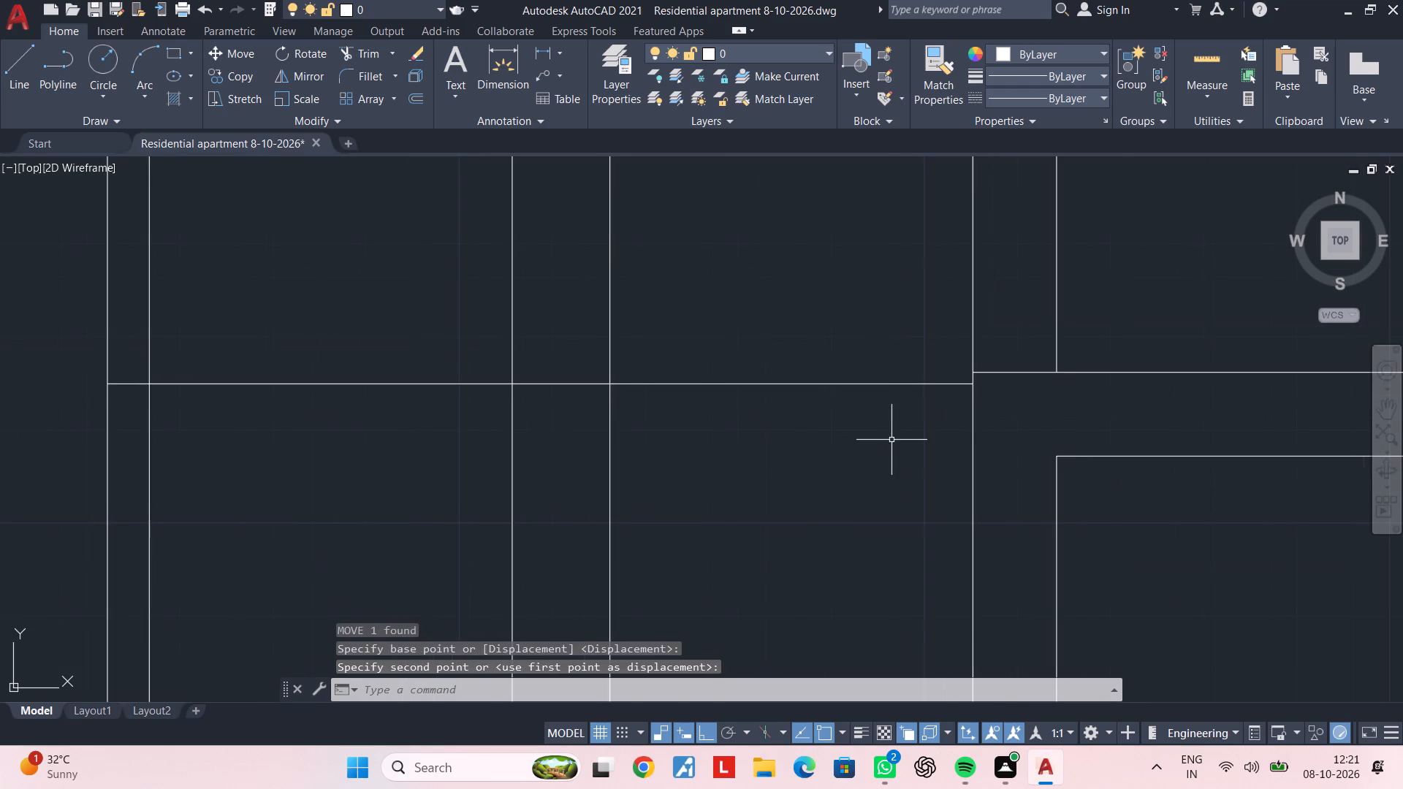
key("Escape")
Offset the moved stair line southward at 11" spacing to make six successive tread lines down to the small room's south face.
middle_click_drag(886, 441, 903, 441)
scroll(892, 441, "down", 1)
middle_click(892, 441)
key("Escape")
key("Escape")
key("Escape")
type("of")
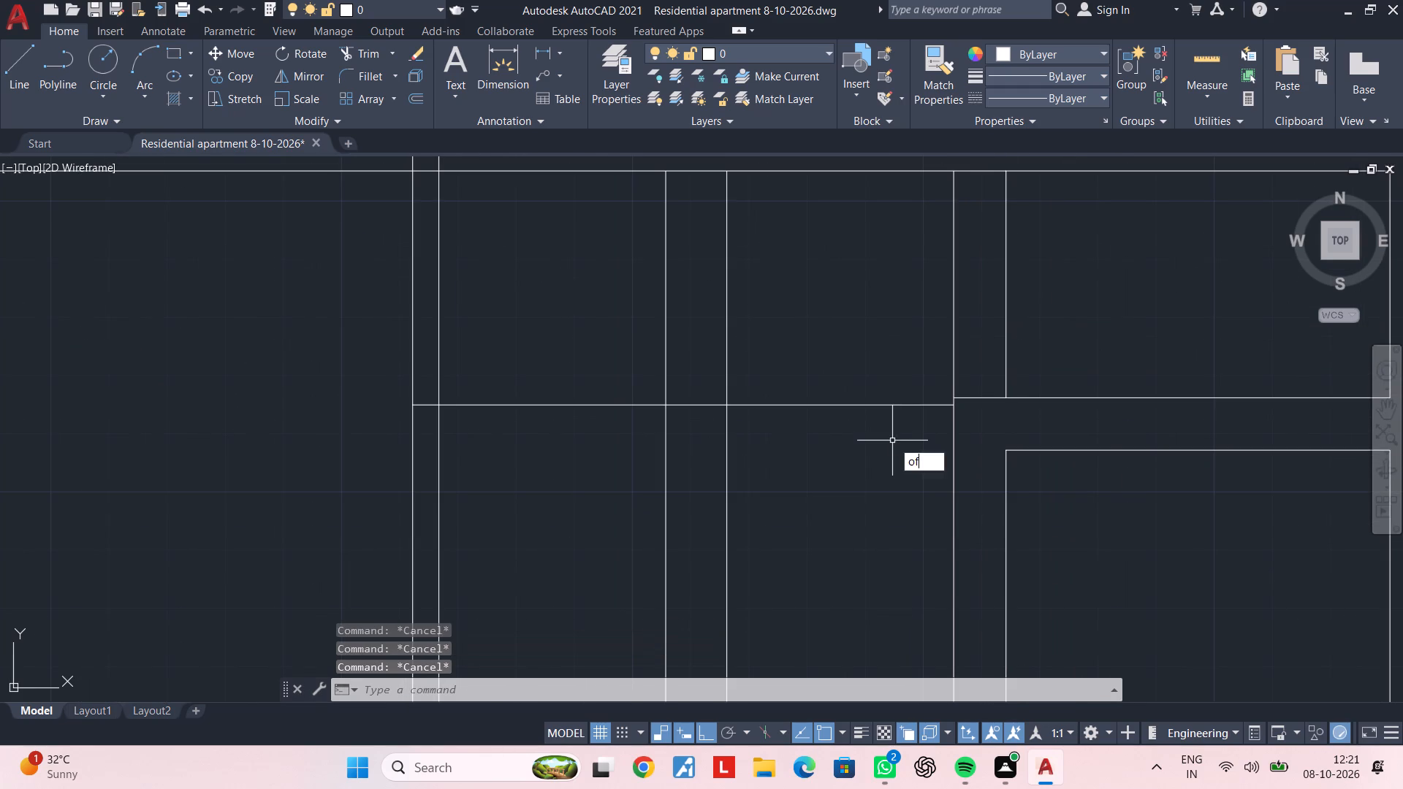
key("space")
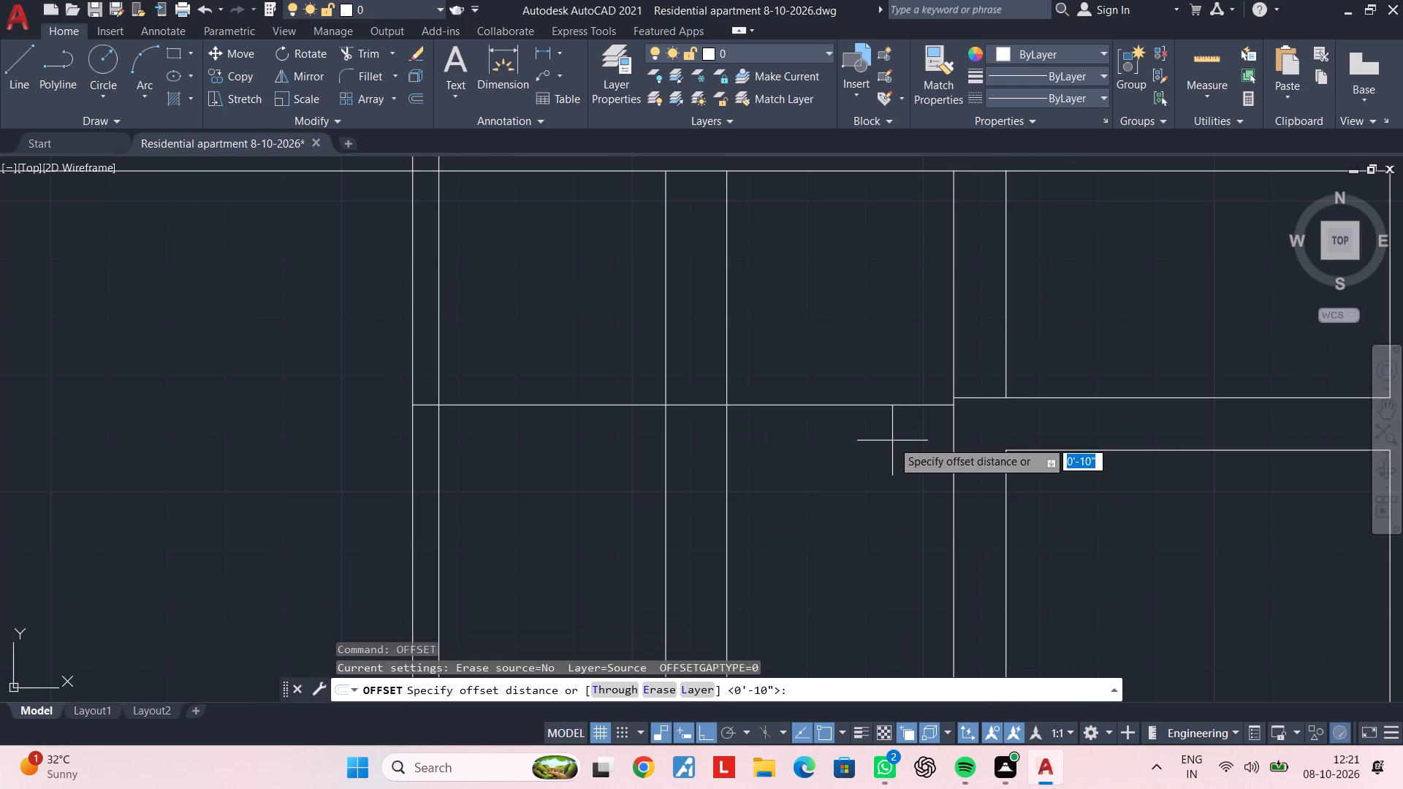
type("11\"")
key("Return")
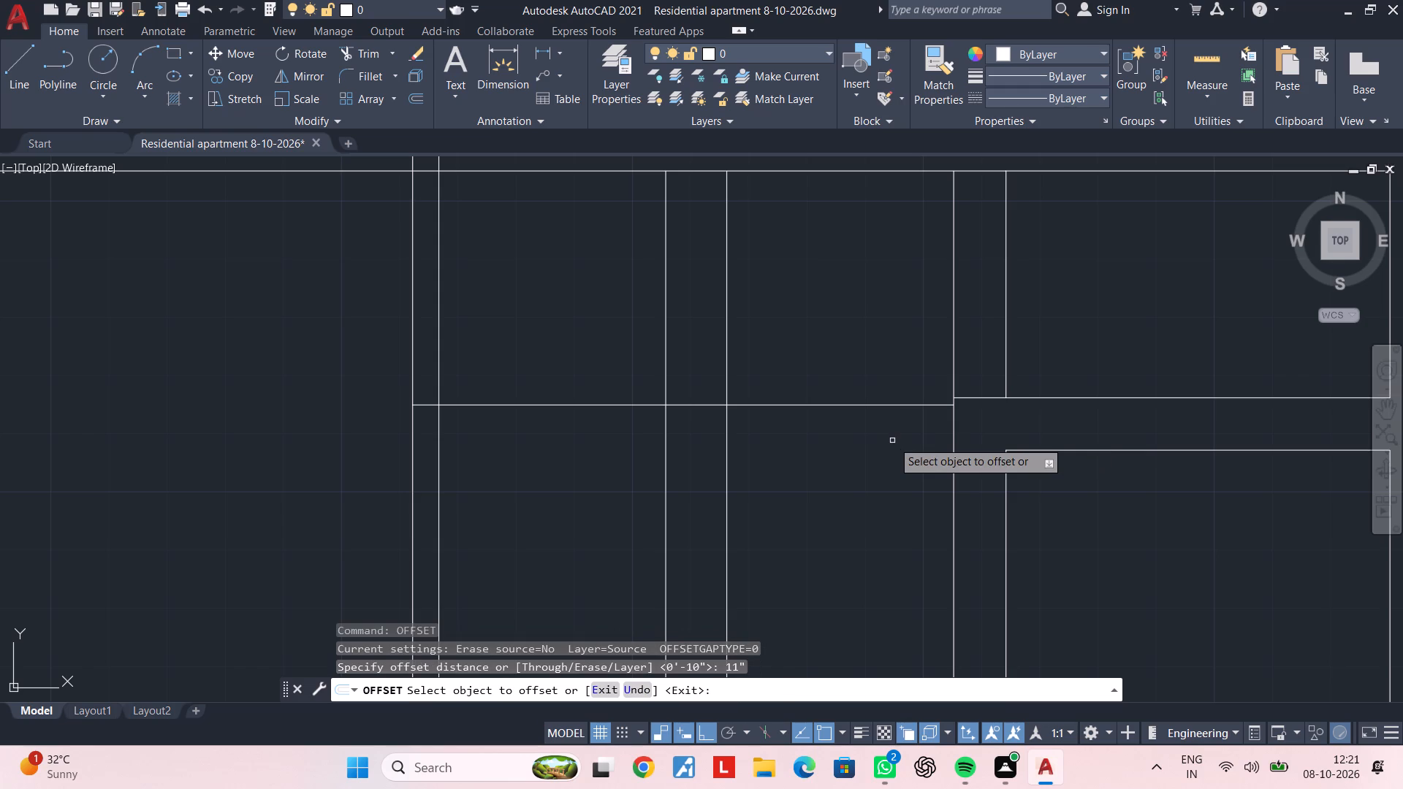
left_click(851, 404)
left_click(840, 492)
left_click(838, 469)
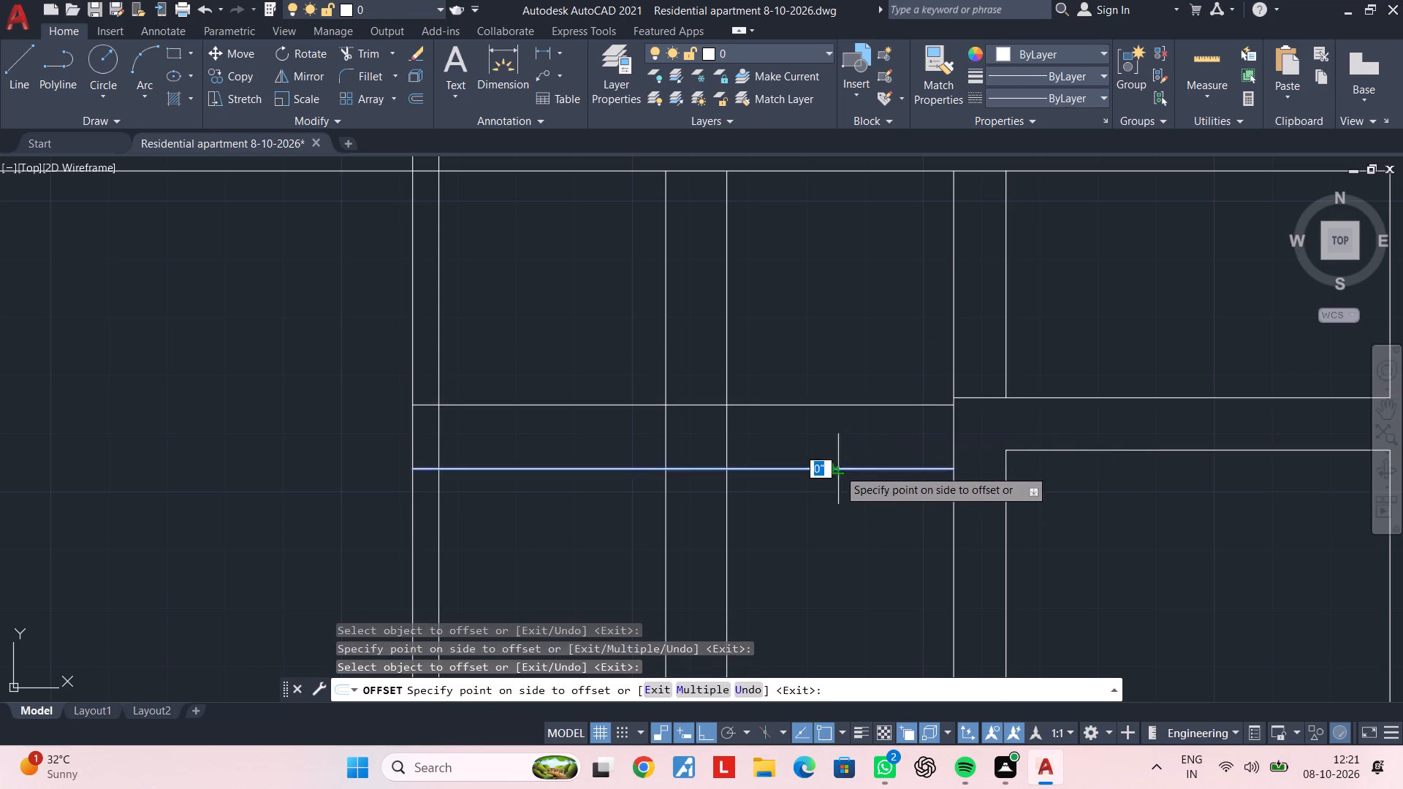
left_click(834, 518)
scroll(841, 528, "down", 2)
middle_click_drag(841, 530, 840, 503)
scroll(839, 496, "up", 2)
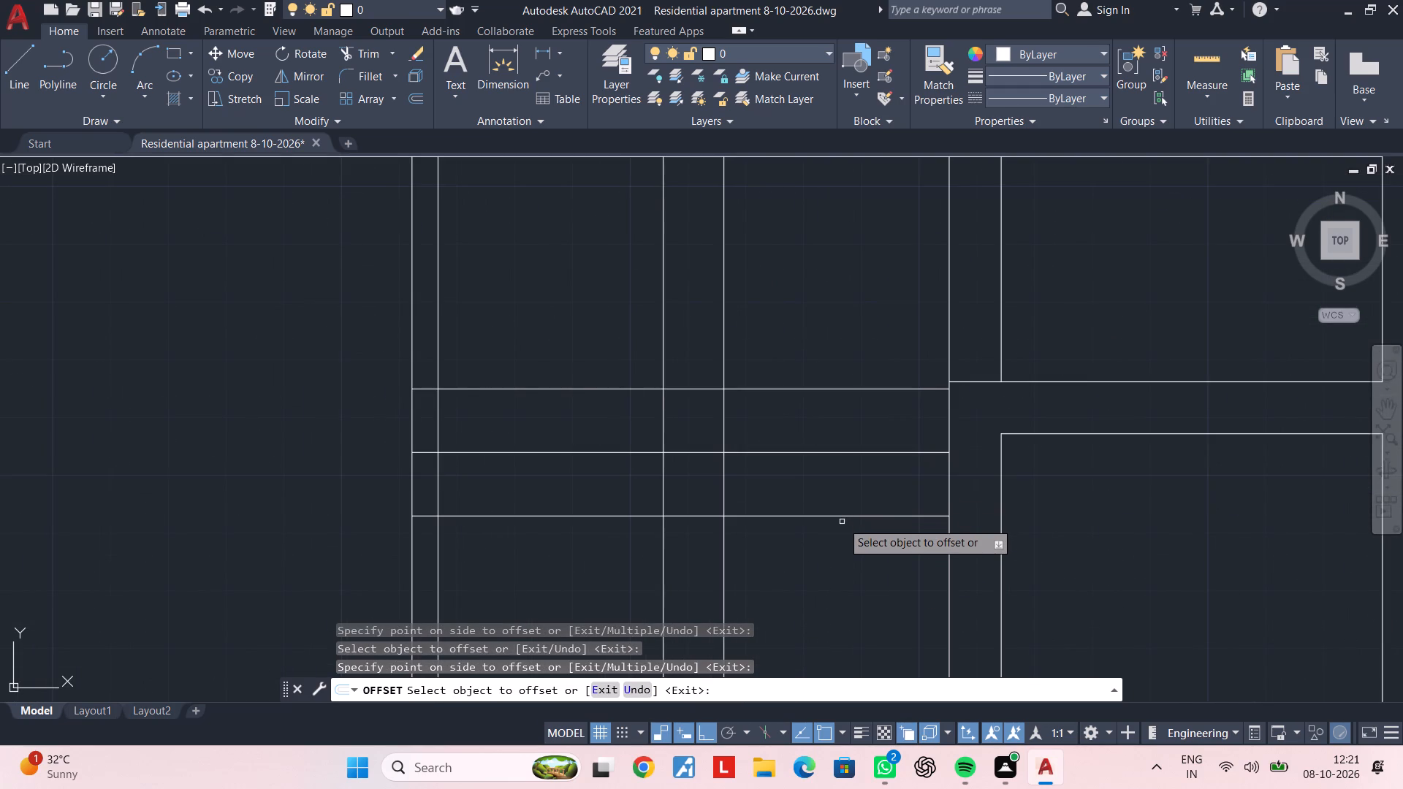
left_click(845, 515)
left_click(845, 563)
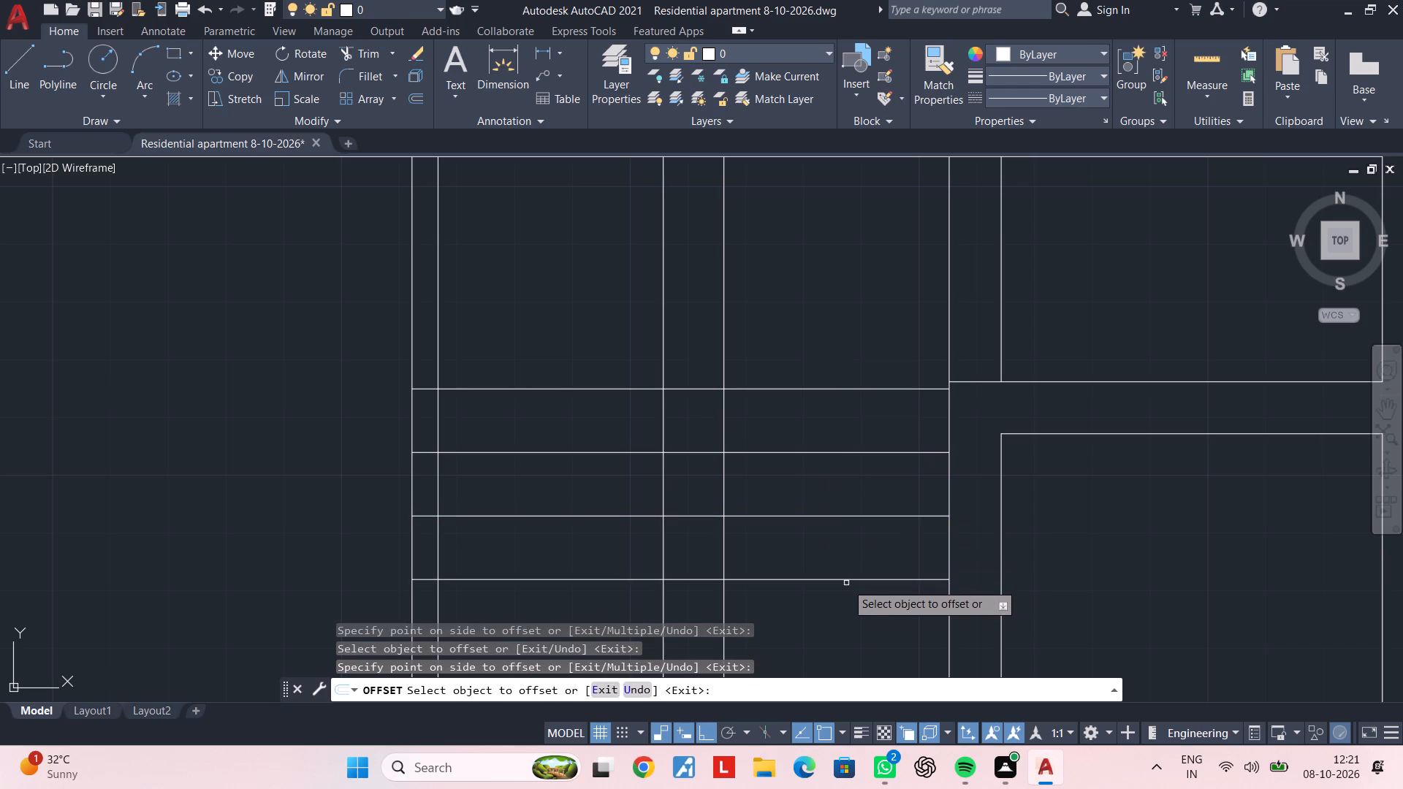
double_click(848, 580)
scroll(849, 581, "down", 1)
middle_click_drag(850, 581, 867, 478)
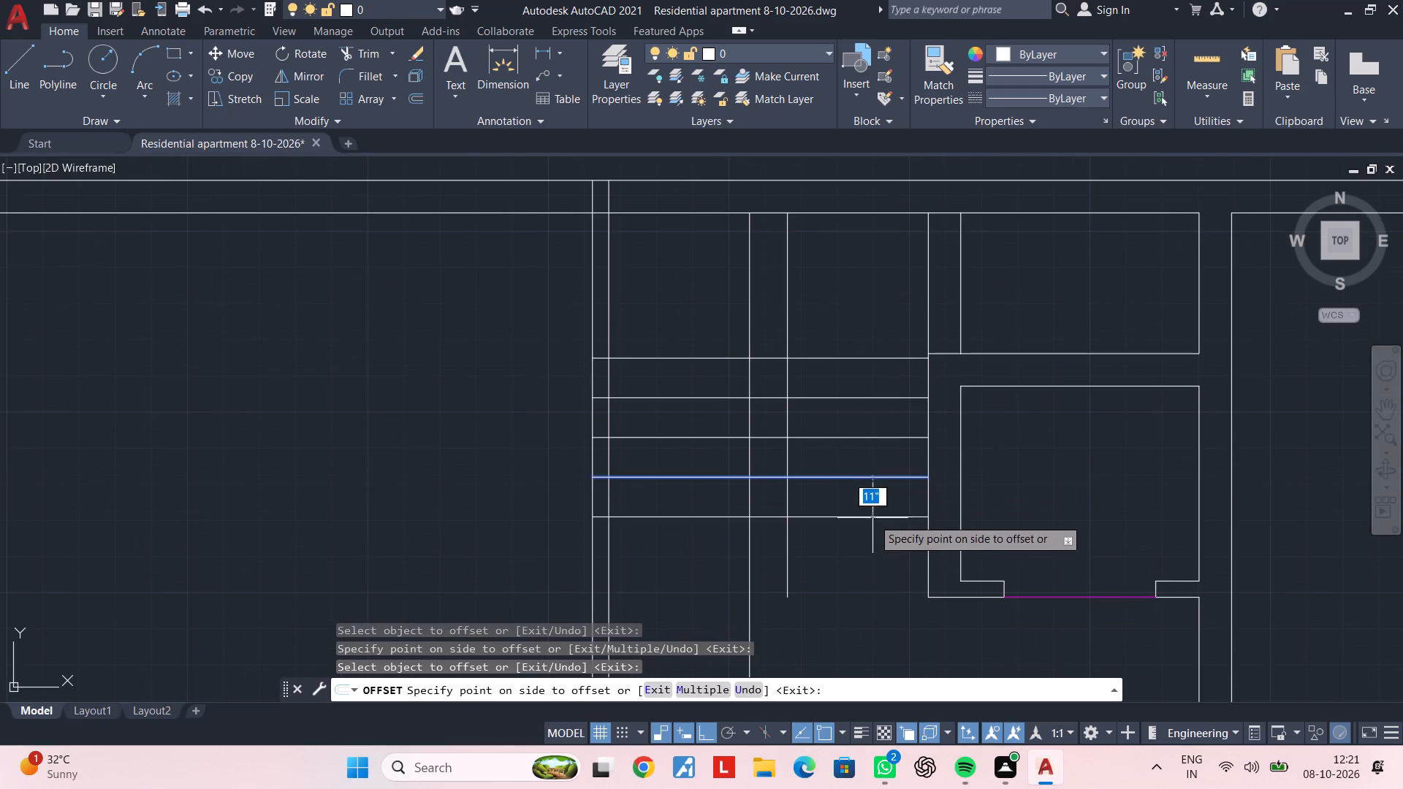
left_click(872, 521)
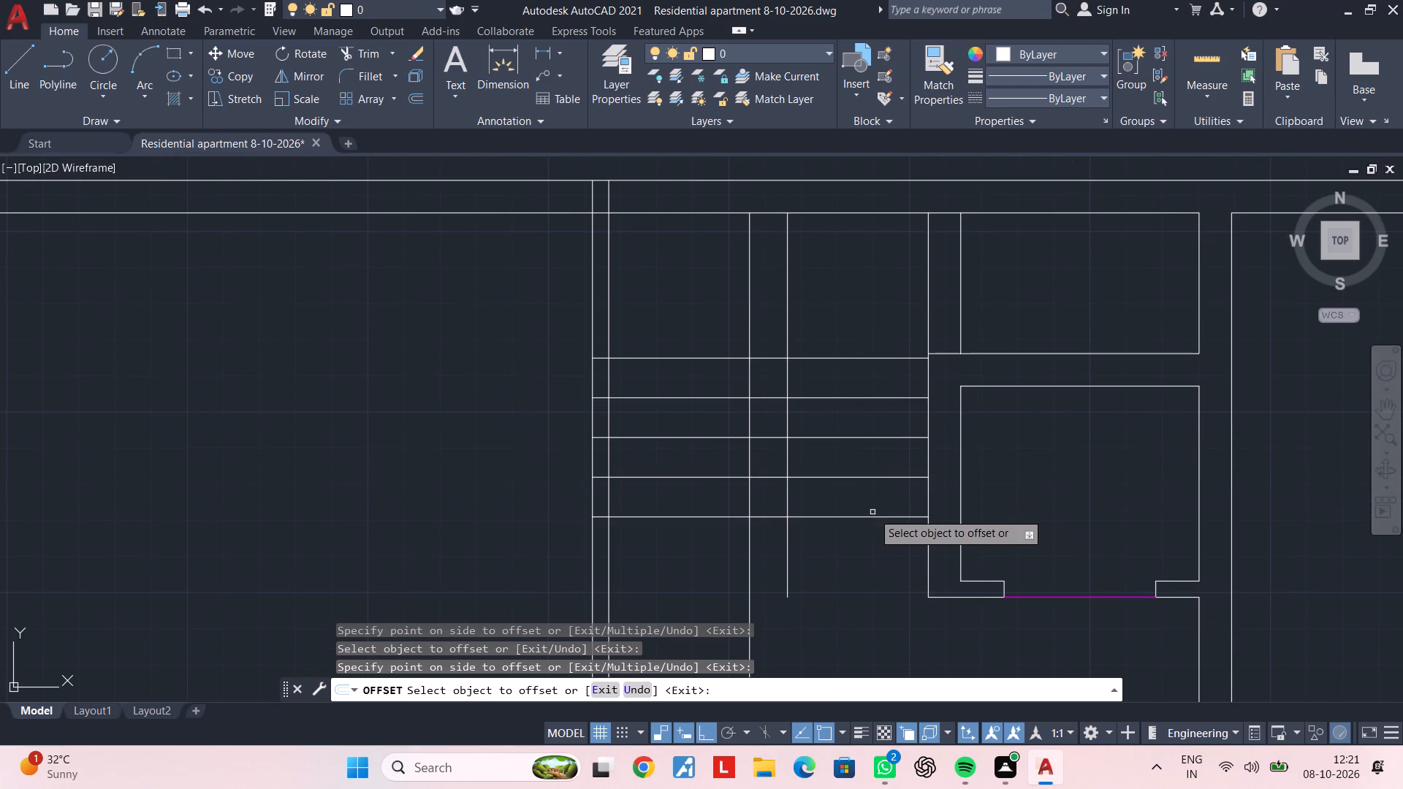
left_click(872, 515)
left_click(876, 570)
left_click(878, 555)
left_click(878, 584)
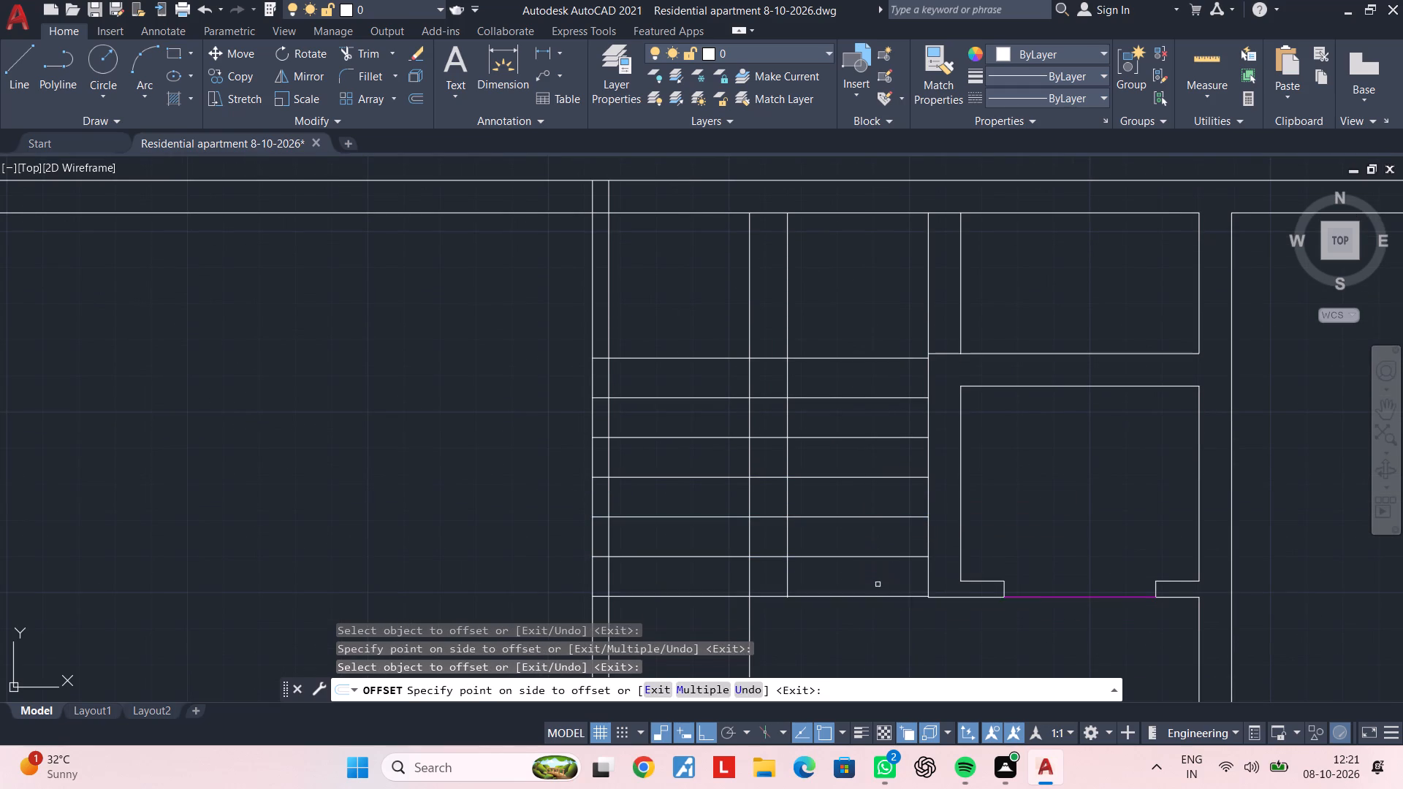
key("Escape")
key("Escape")
scroll(897, 606, "up", 2)
middle_click_drag(828, 605, 900, 544)
key("Escape")
scroll(791, 582, "down", 1)
middle_click_drag(802, 579, 834, 565)
key("Escape")
key("Escape")
key("Escape")
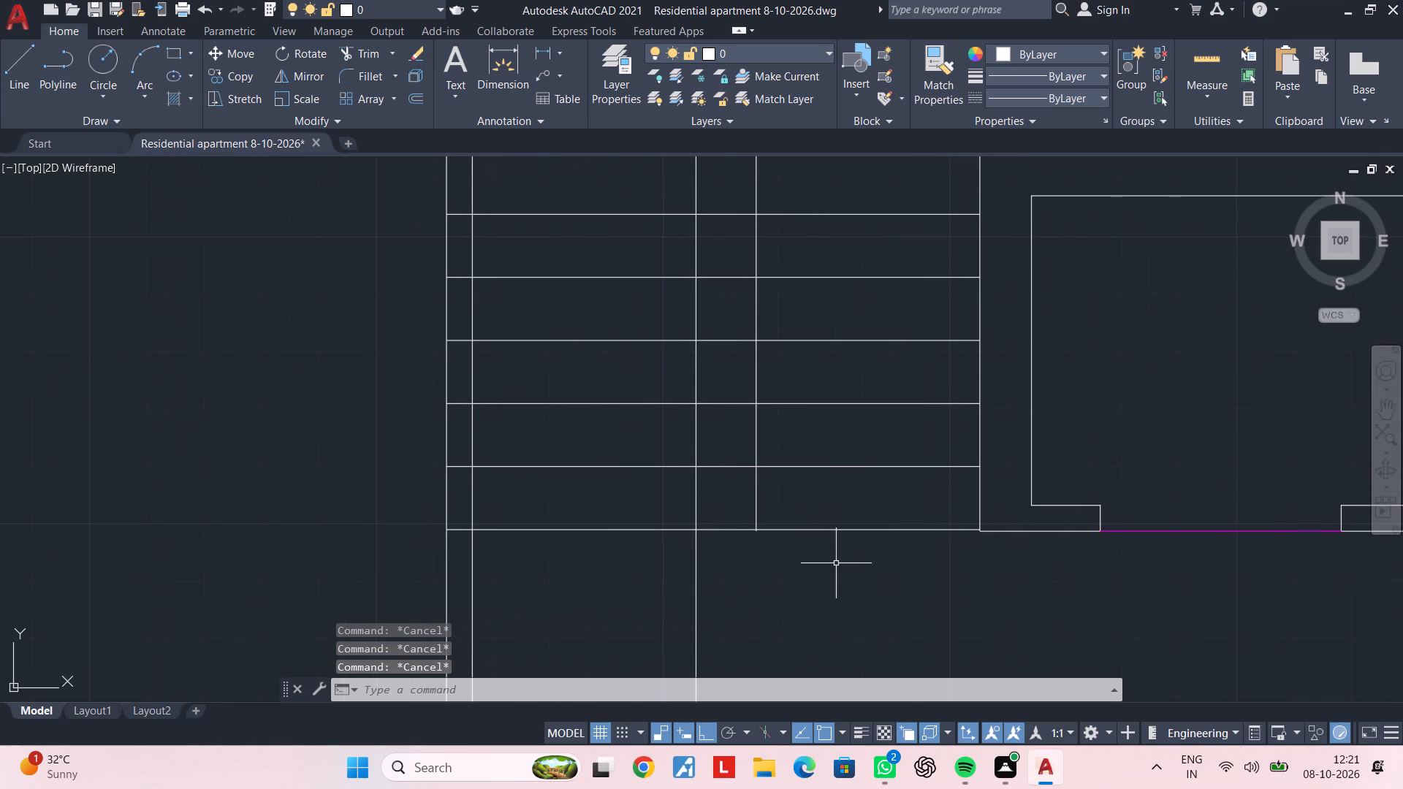
Extend the eastern of the two vertical lines through the stairs southward to the bay's south wall.
middle_click_drag(753, 584, 767, 533)
key("Escape")
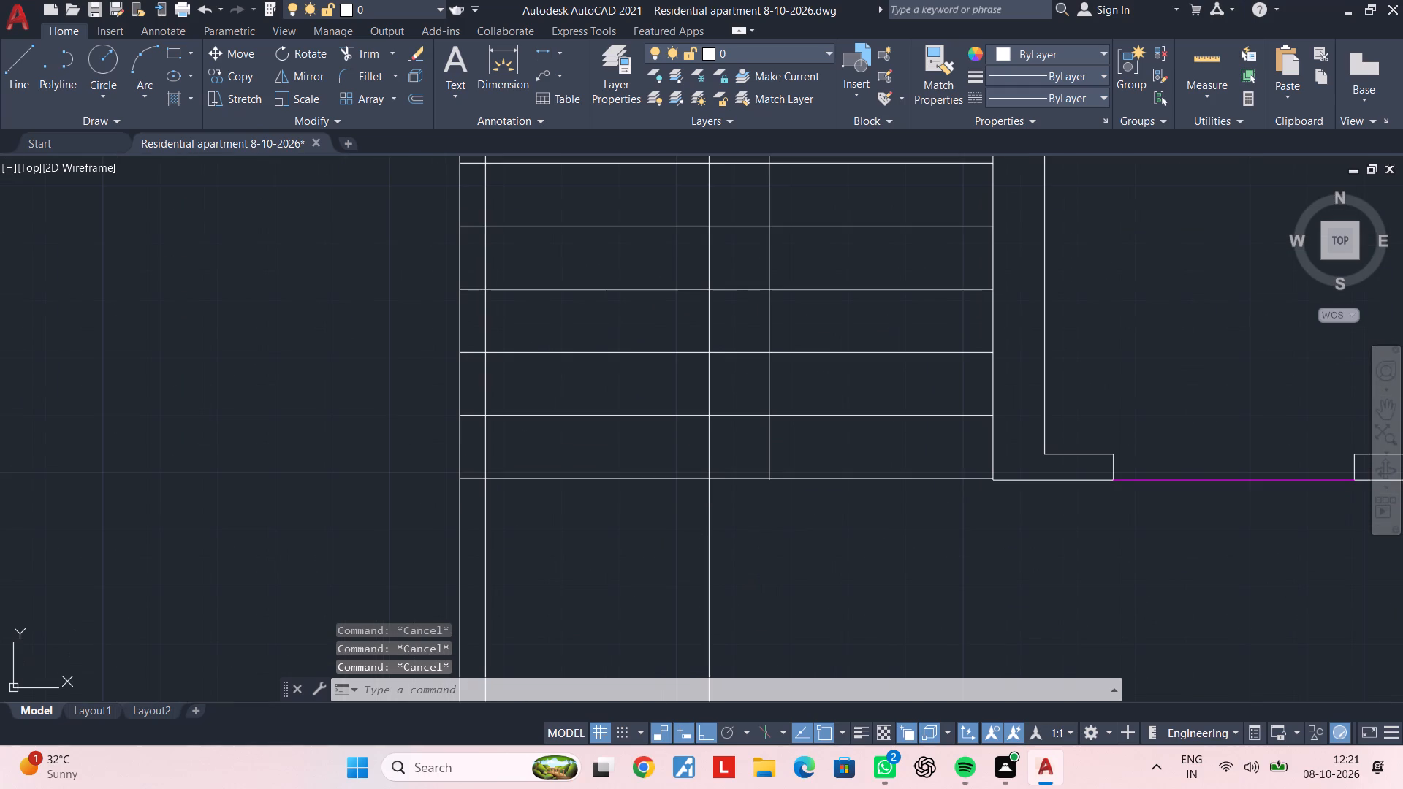
key("Escape")
type("ex")
key("space")
scroll(772, 527, "down", 3)
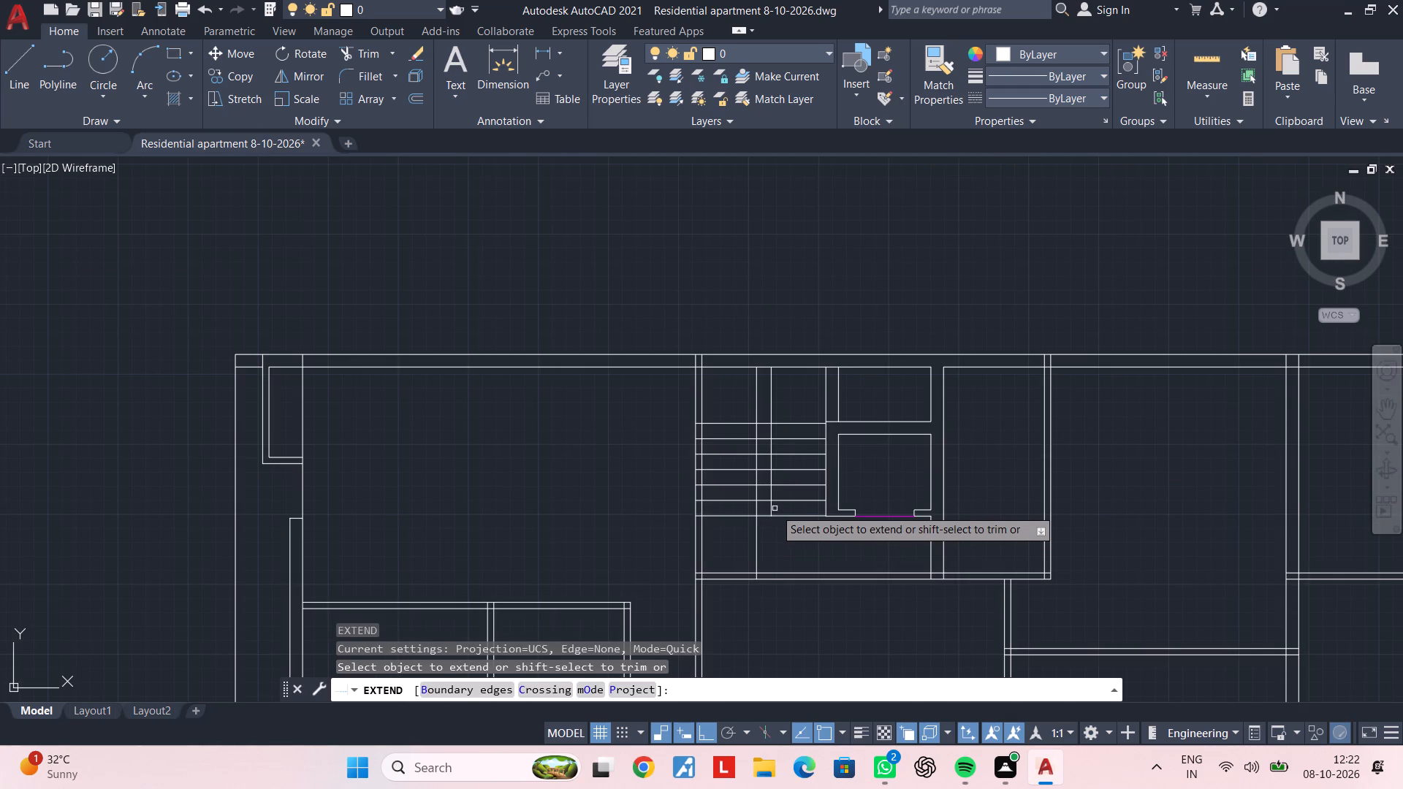
left_click(772, 508)
key("Escape")
key("Escape")
Trim the western vertical stair line where it crosses the thickness of the bay's south wall.
type("tr")
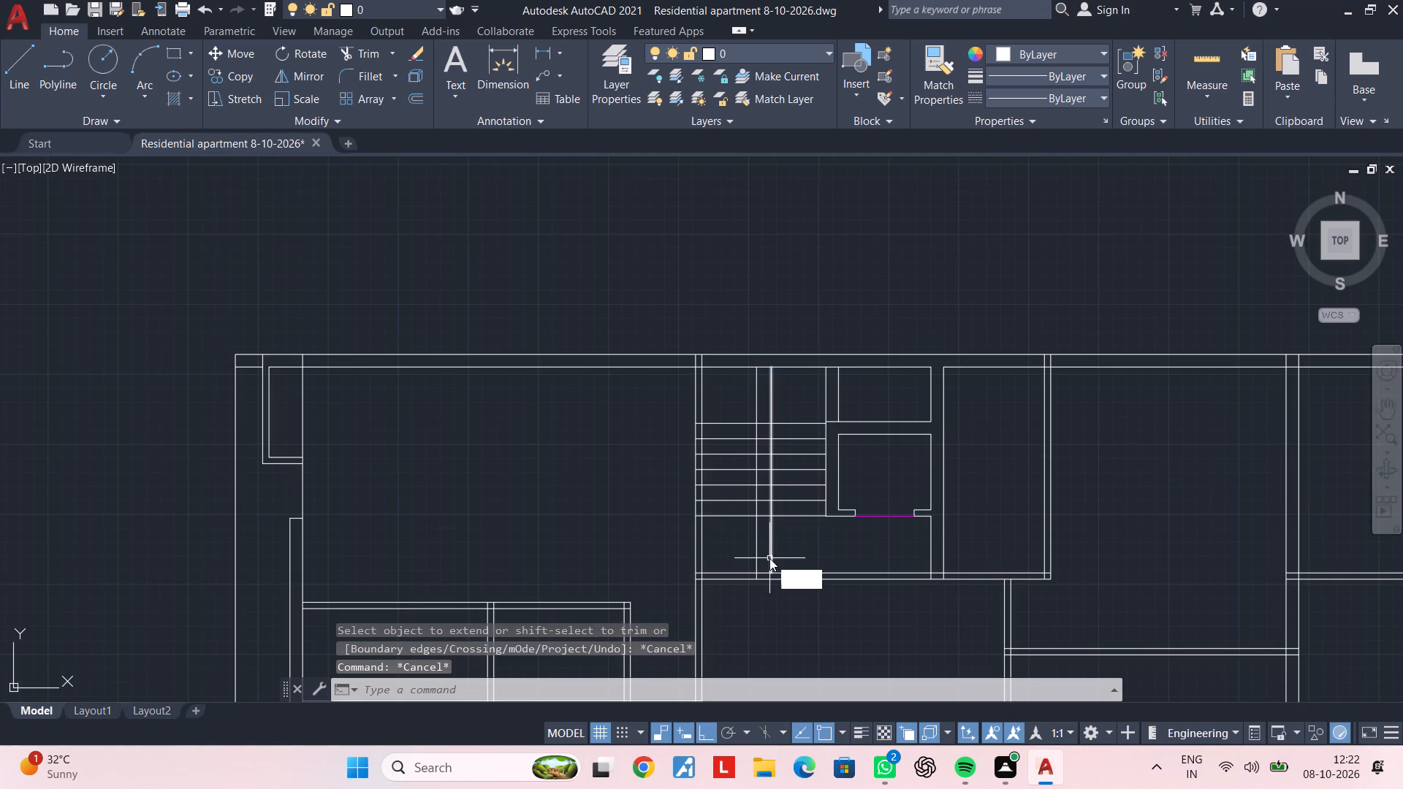
key("space")
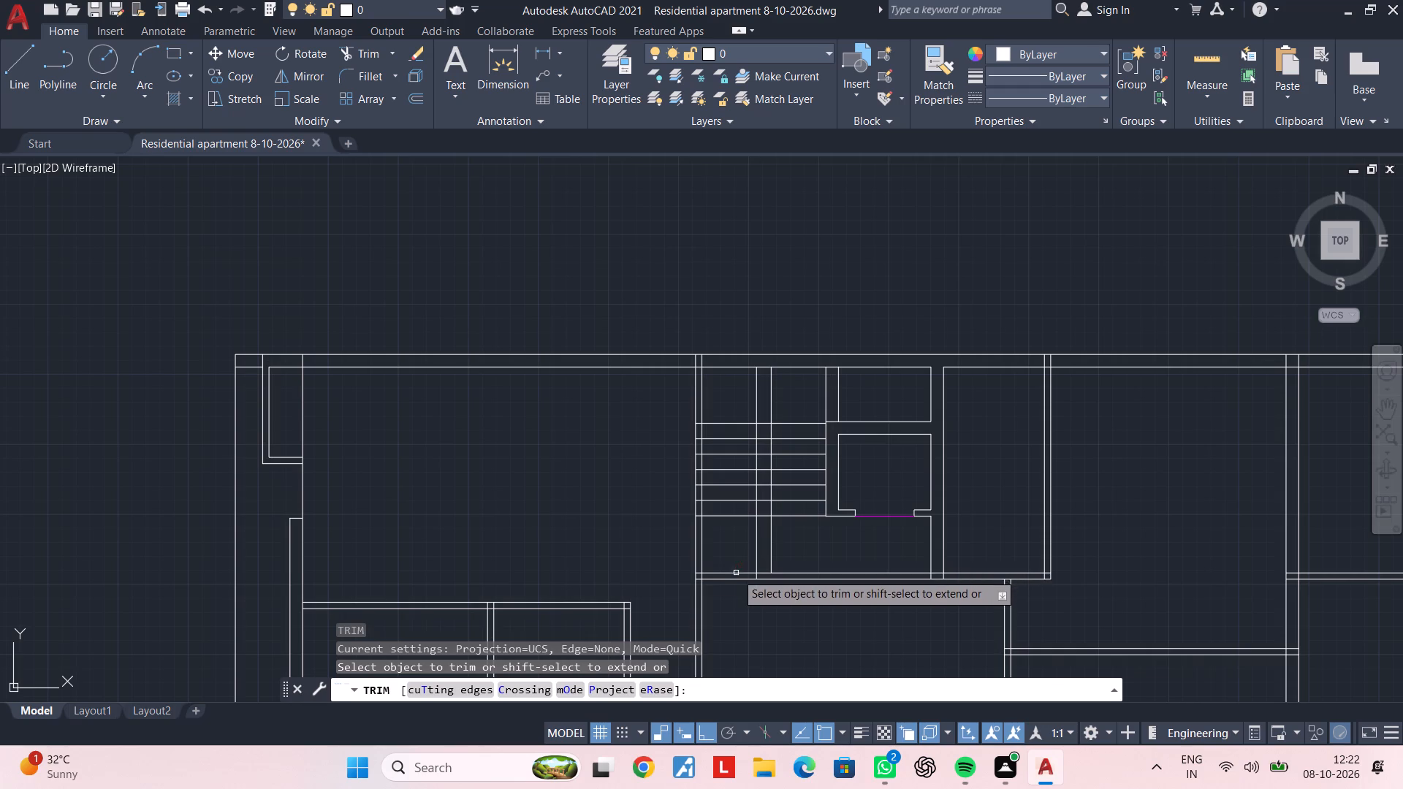
scroll(738, 574, "up", 3)
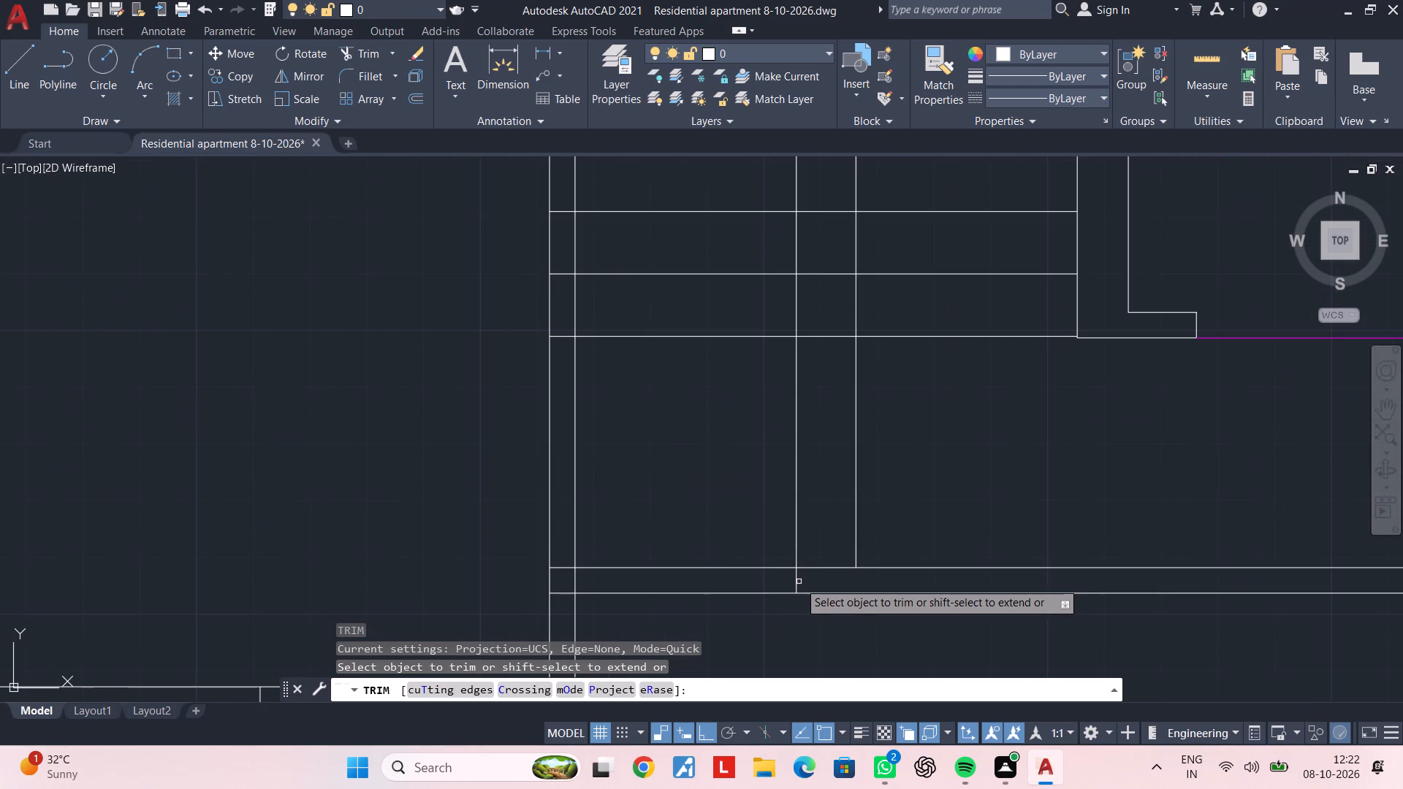
left_click(798, 582)
key("Escape")
Extend the eastern vertical stair line through the south wall to its outer face.
type("ex")
key("space")
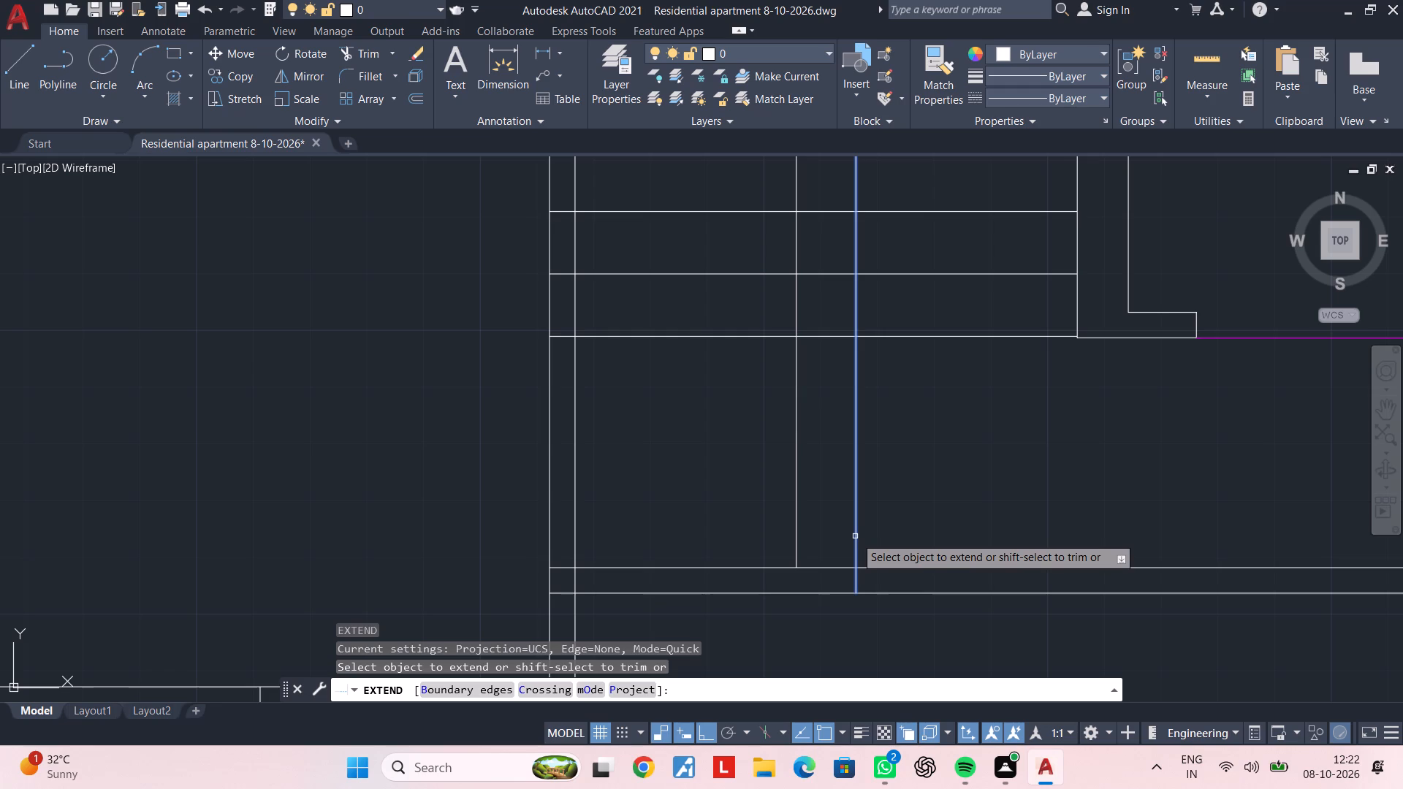
left_click(855, 536)
key("Escape")
key("Escape")
middle_click_drag(938, 545, 856, 540)
key("Escape")
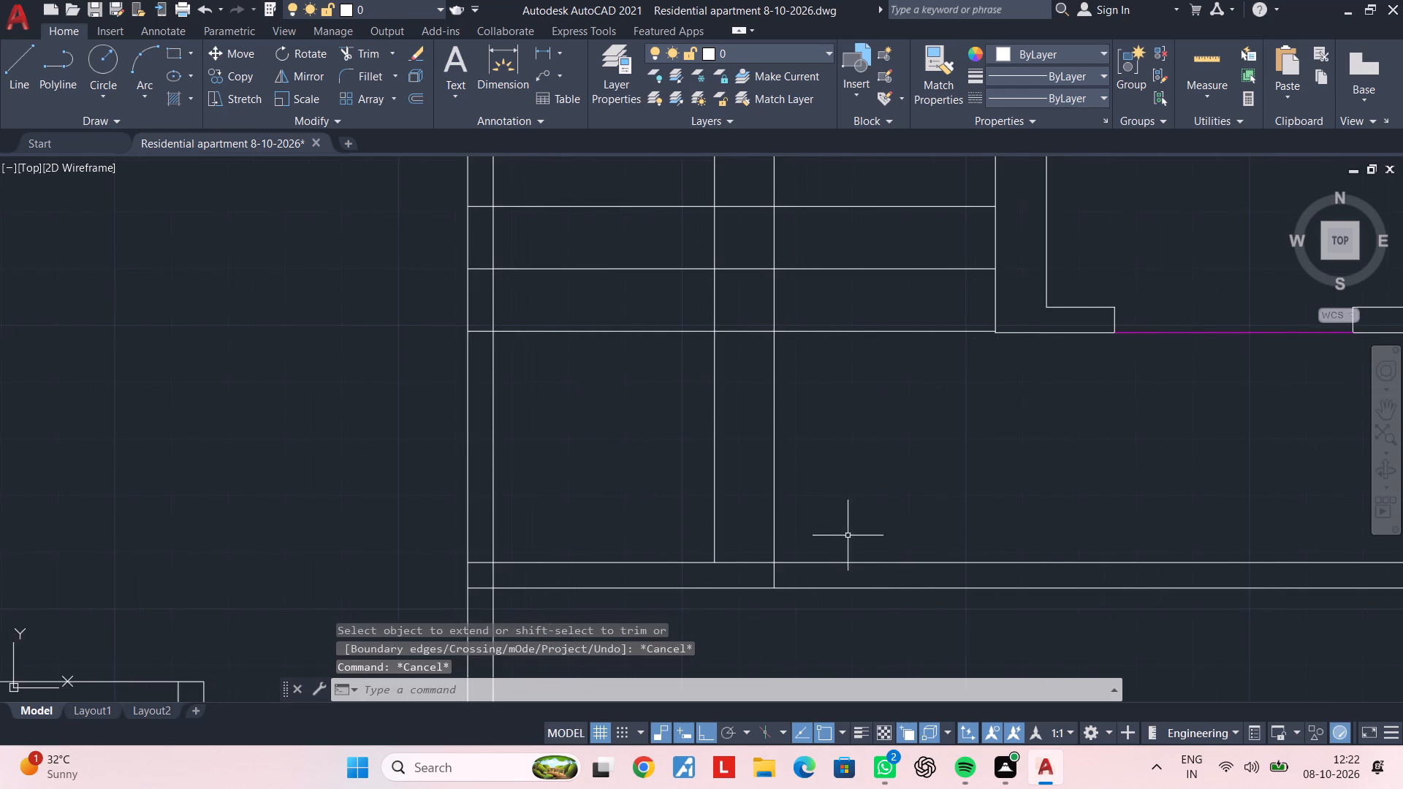
key("Escape")
Extend the stair's east side wall line southward to the outer face of the bay's south wall.
scroll(942, 518, "down", 1)
middle_click_drag(916, 518, 822, 524)
key("Escape")
key("Escape")
key("Escape")
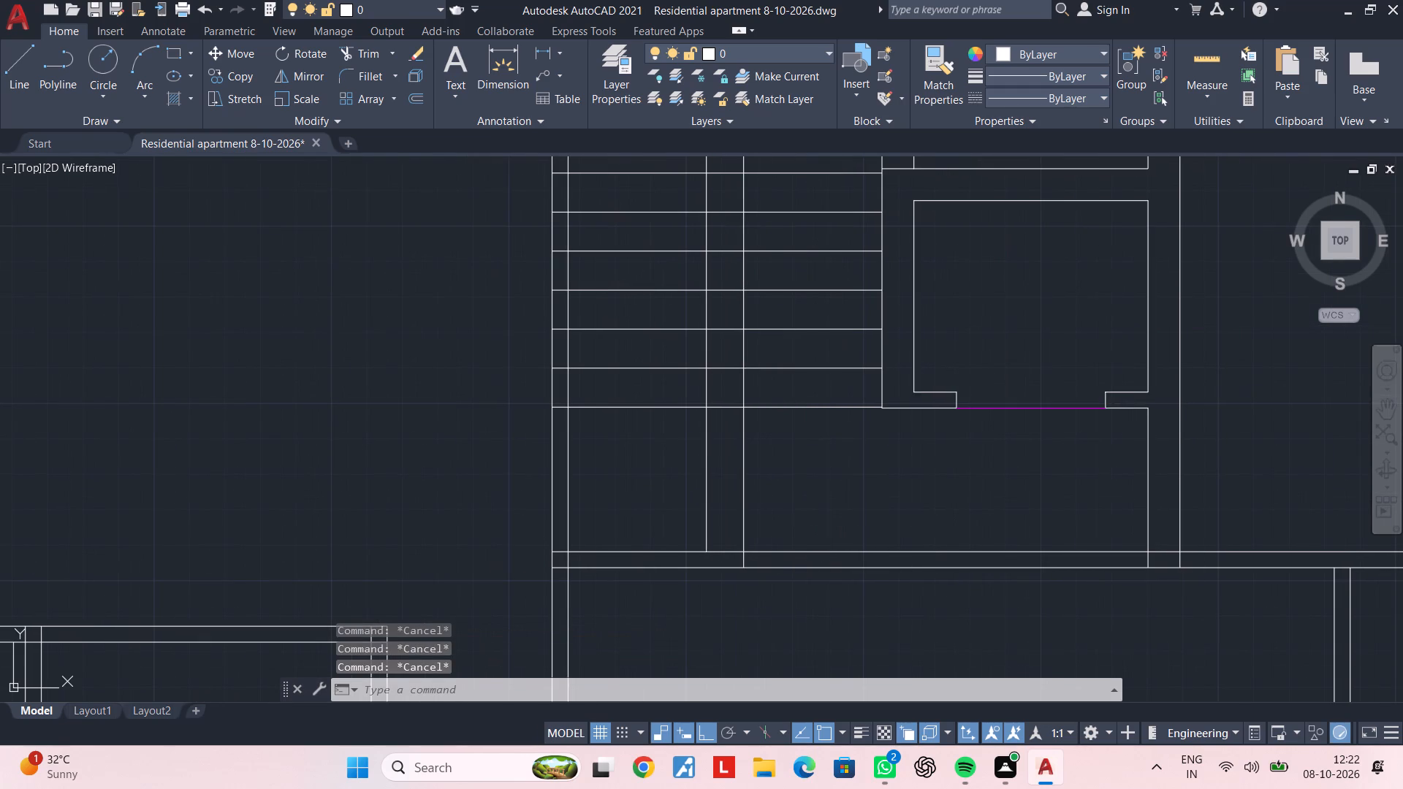
key("Escape")
type("ex")
key("space")
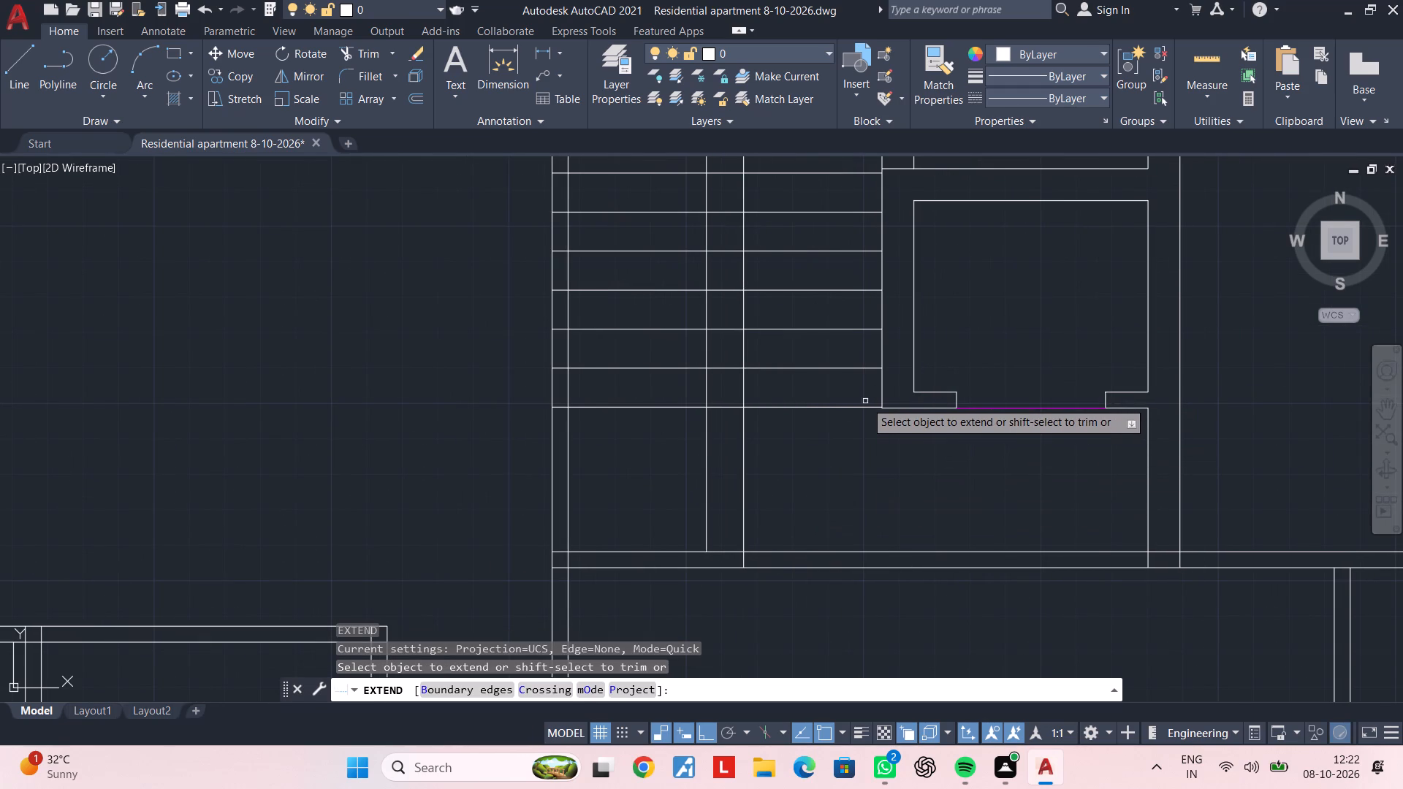
left_click(881, 395)
left_click(880, 468)
key("Escape")
key("Escape")
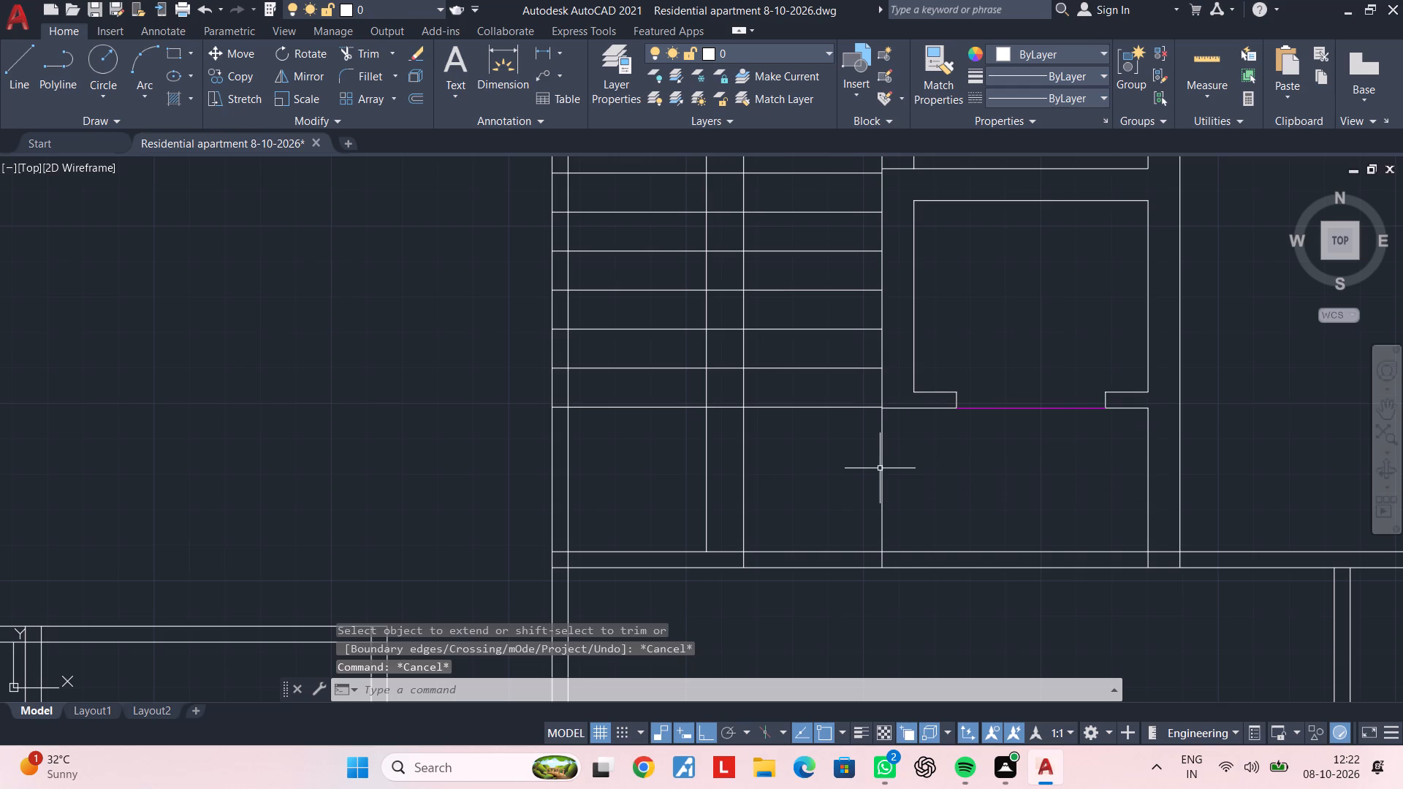
Trim the extended line above the south wall and both wall faces between the two vertical lines, forming an opening south of the stairs.
type("tr")
key("space")
left_click(916, 485)
left_click(832, 501)
left_click(821, 508)
left_click(816, 587)
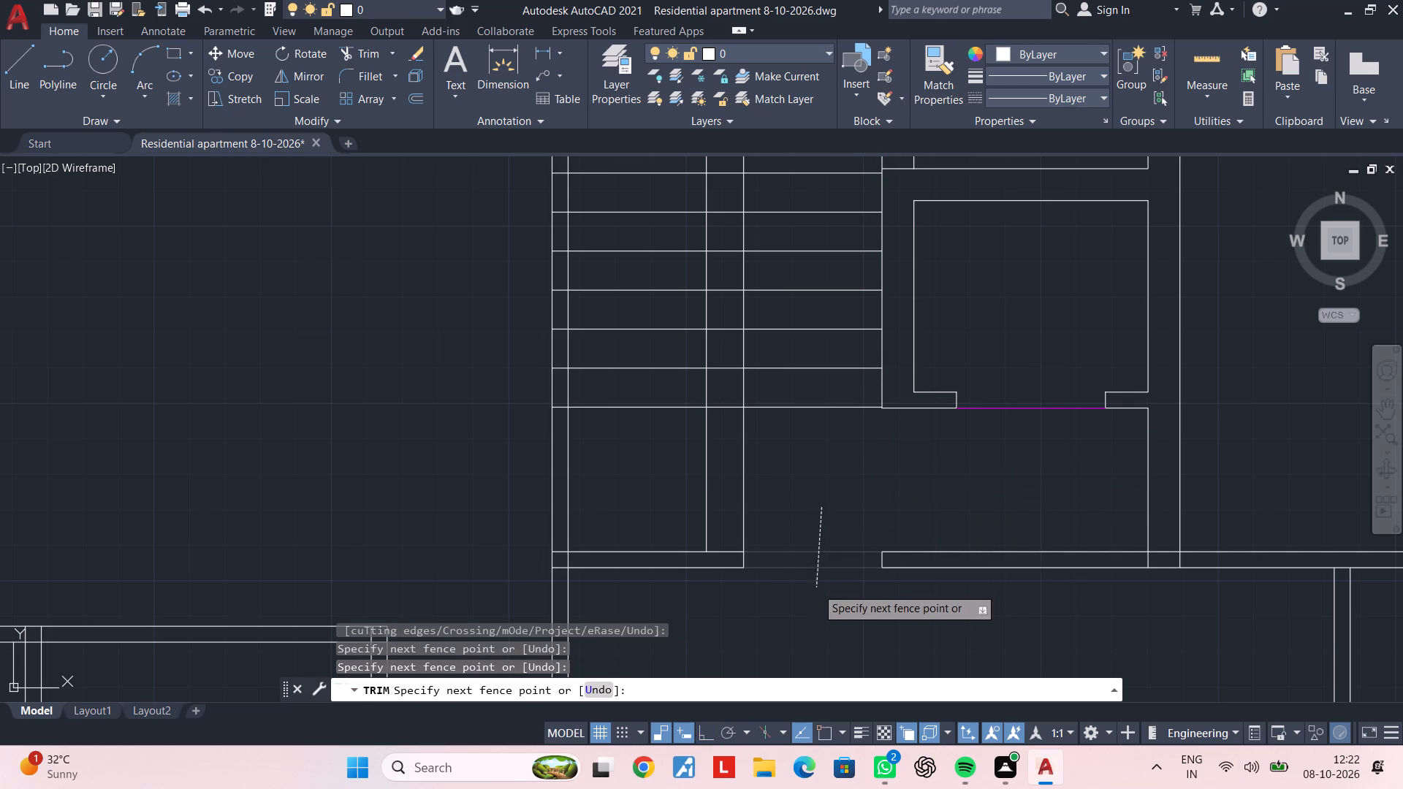
scroll(786, 525, "down", 1)
middle_click_drag(788, 524, 844, 513)
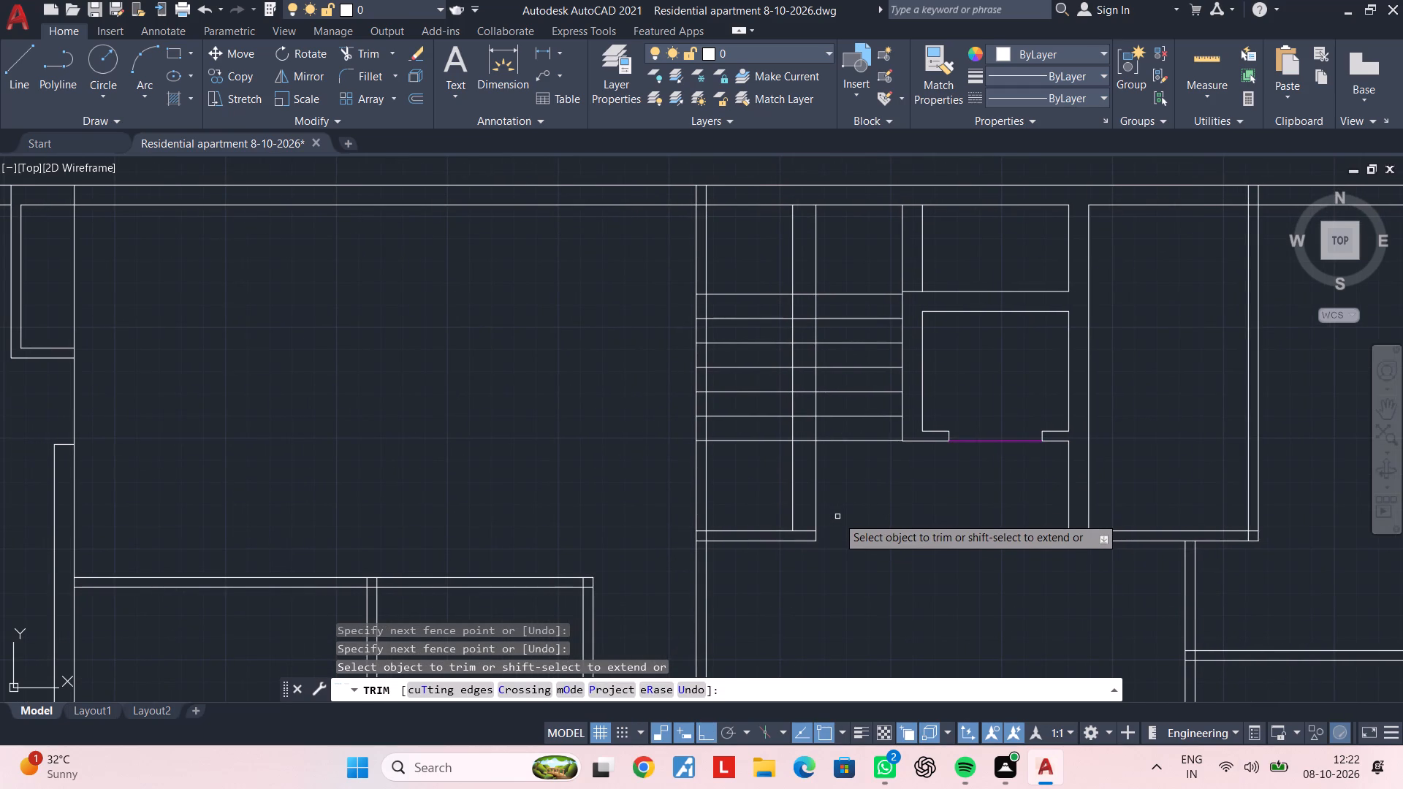
Trim the stair tread lines between the two vertical lines in the middle of the staircase, separating the two flights.
middle_click_drag(840, 470, 852, 542)
scroll(814, 542, "up", 1)
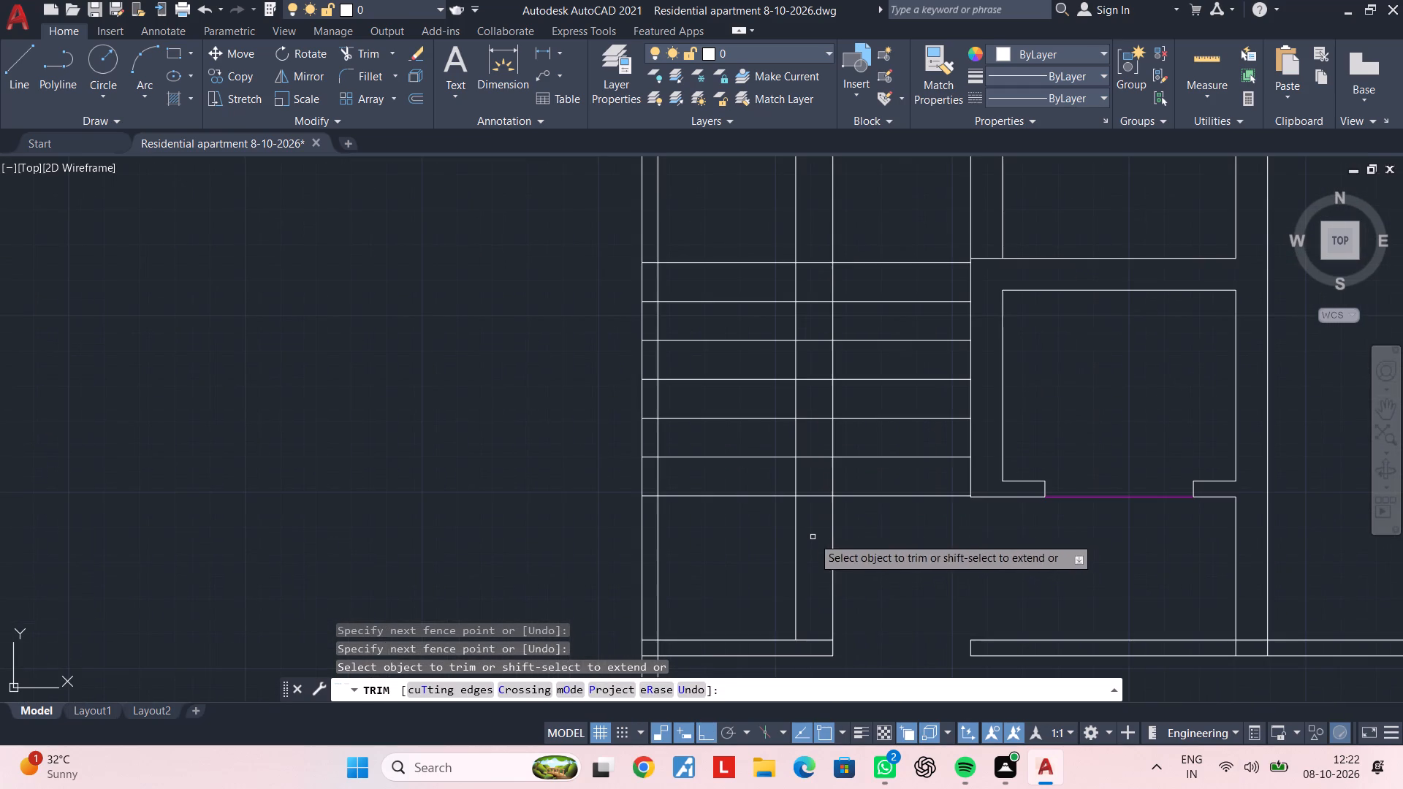
left_click(812, 535)
middle_click_drag(810, 289, 819, 361)
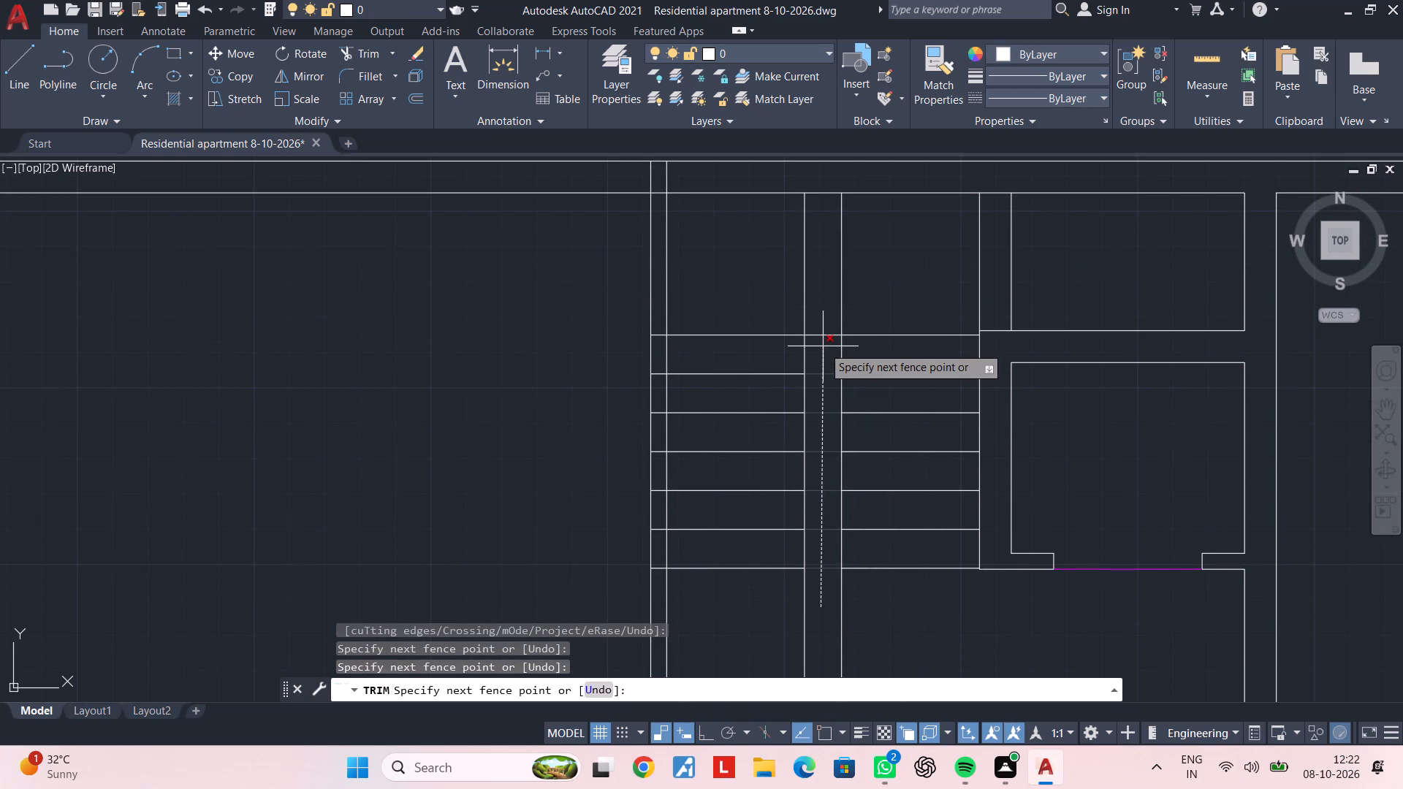
left_click(824, 283)
key("Escape")
key("Escape")
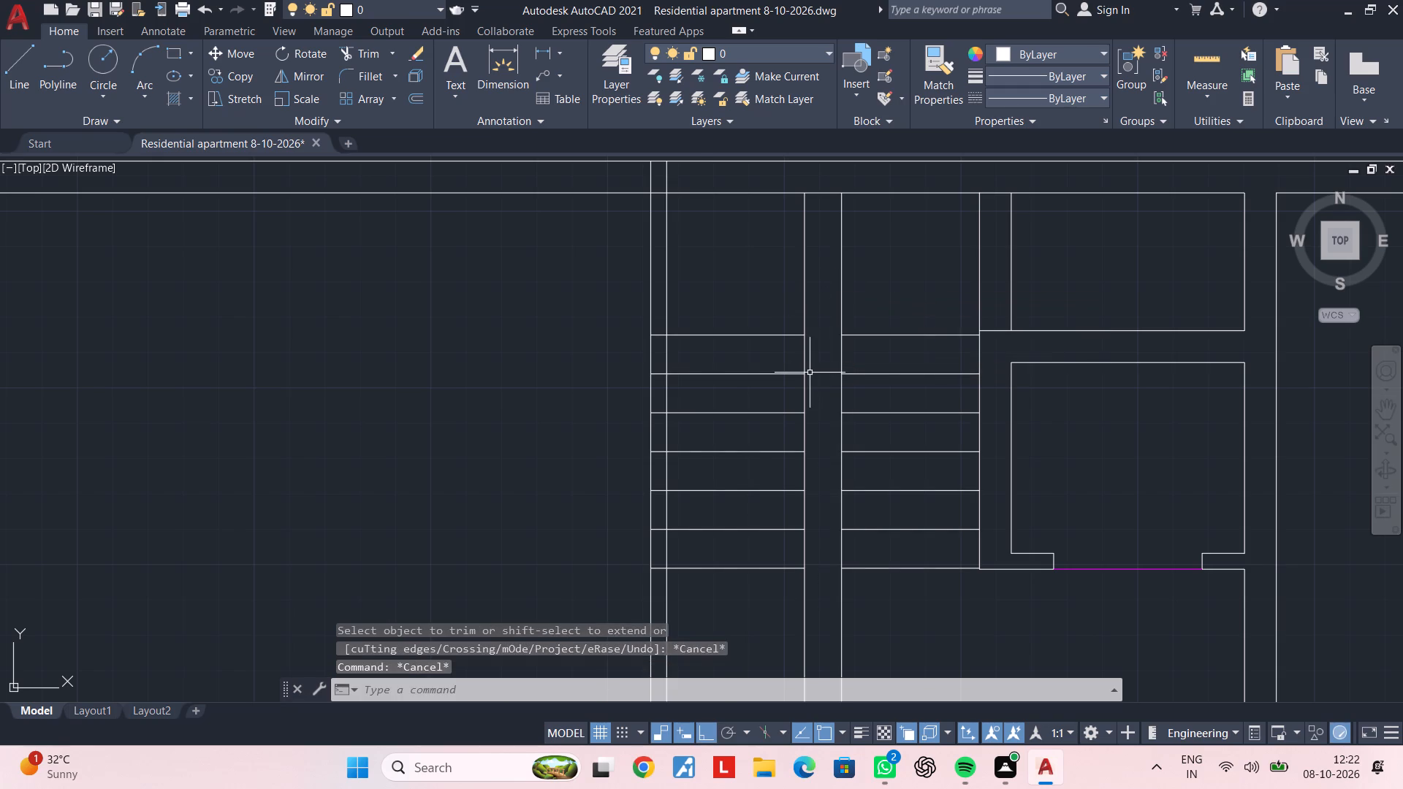
Trim the tread lines where they cross the thickness of the stair's west wall.
key("space")
scroll(668, 332, "up", 2)
left_click(642, 329)
middle_click_drag(635, 443, 631, 324)
scroll(631, 346, "down", 2)
middle_click_drag(631, 370, 631, 348)
scroll(633, 409, "up", 2)
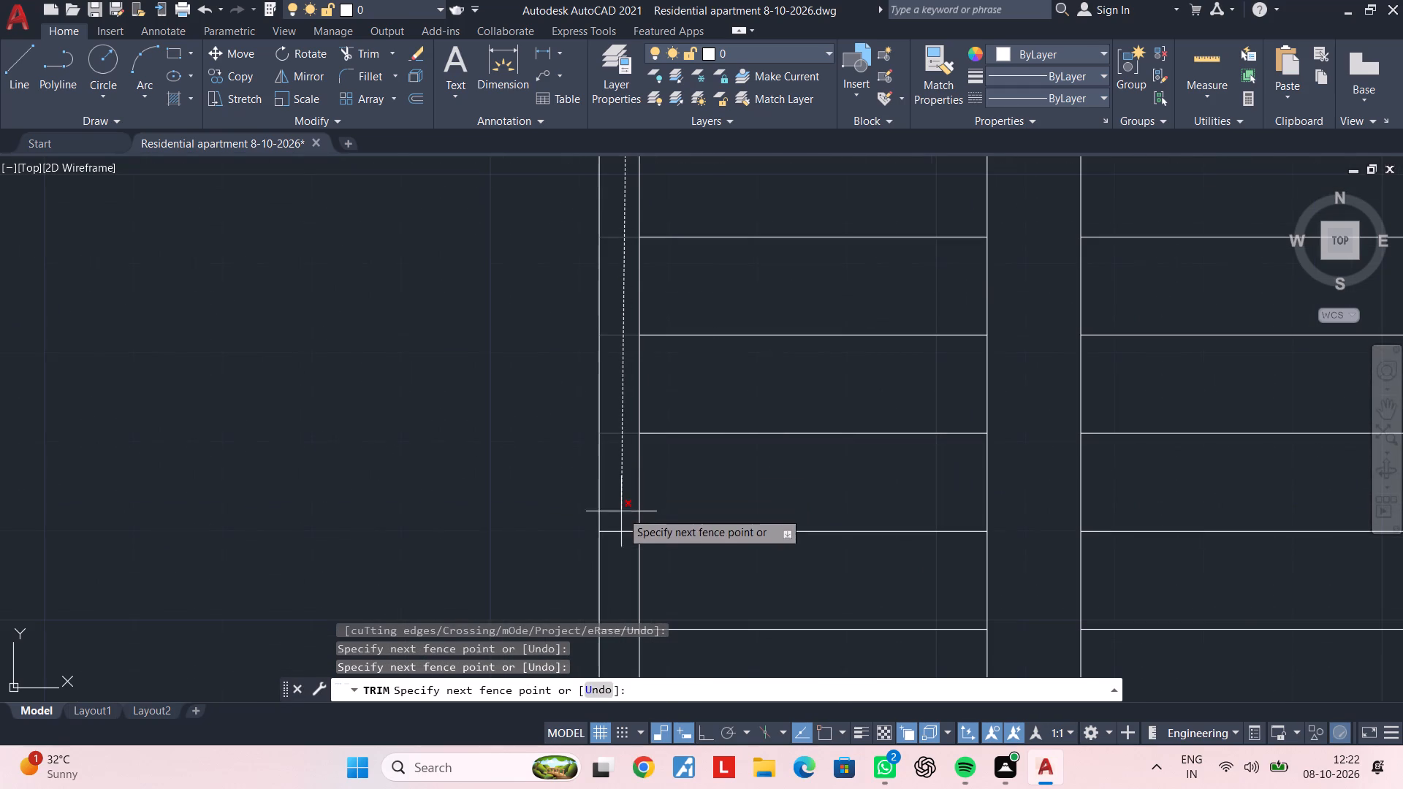
middle_click_drag(621, 557, 620, 338)
left_click(627, 365)
scroll(673, 381, "down", 2)
middle_click_drag(720, 384, 523, 384)
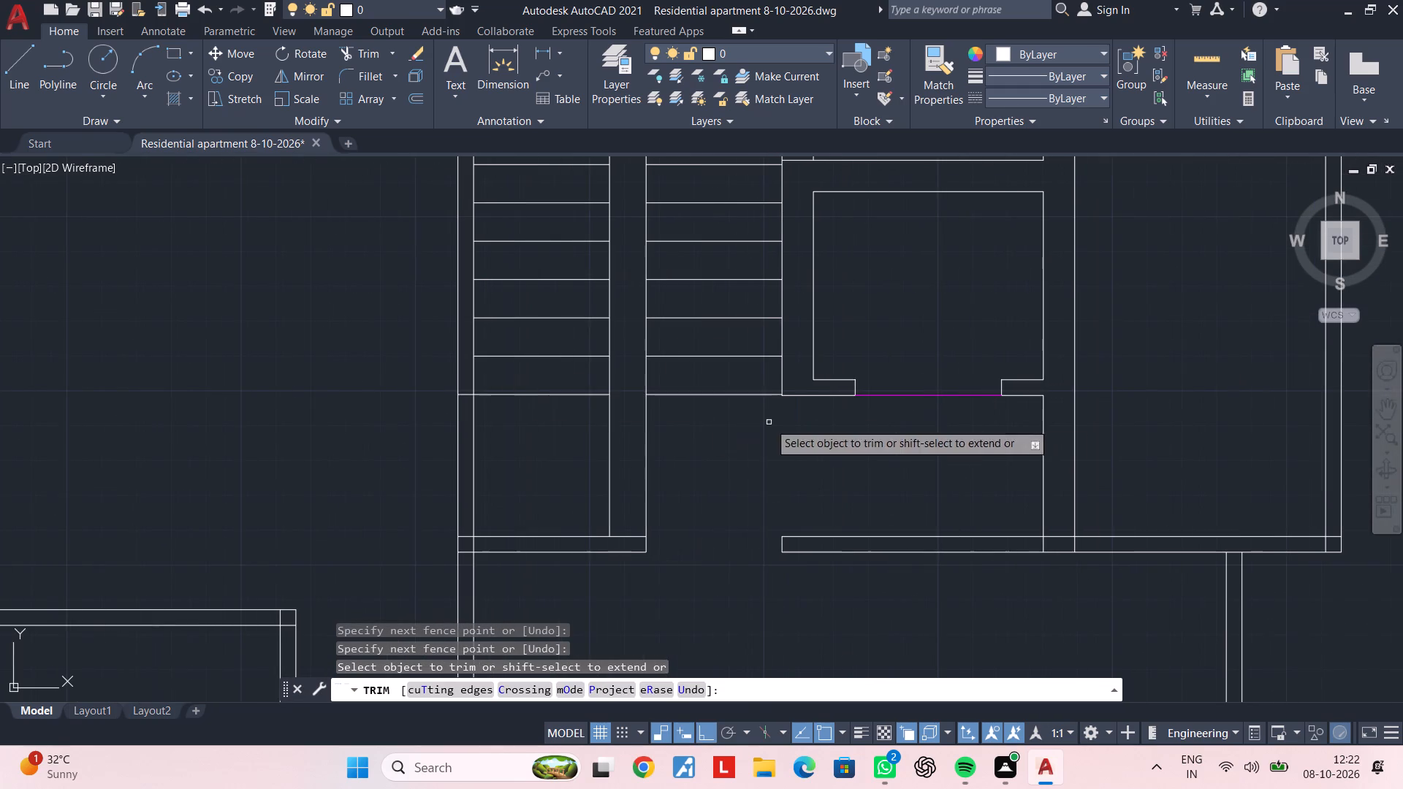
key("Escape")
key("Escape")
key("Escape")
key("Escape")
key("Escape")
key("Escape")
key("Escape")
key("Escape")
key("Escape")
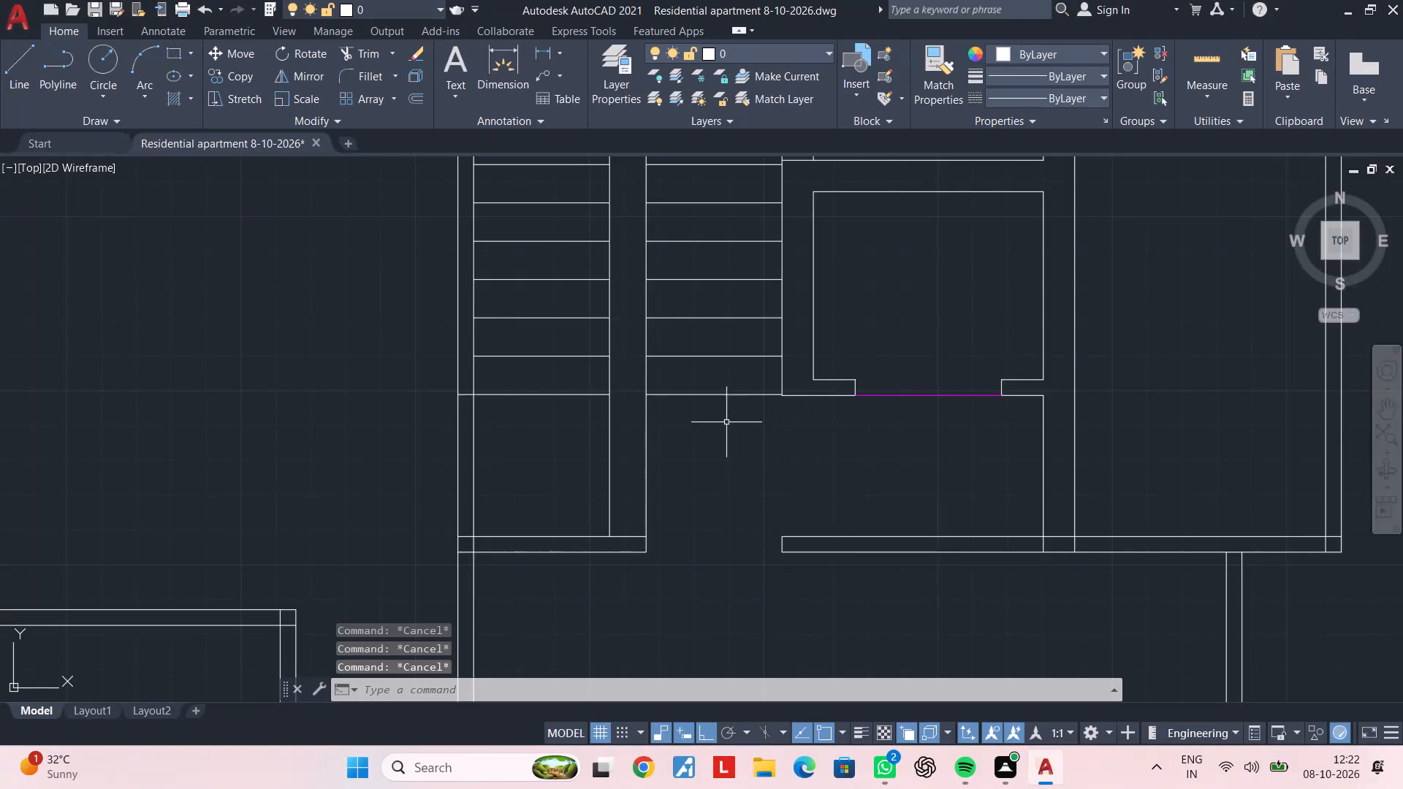
Trim the remaining southernmost tread line inside the thickness of the stair's west wall.
middle_click_drag(726, 422, 837, 422)
key("space")
scroll(563, 405, "up", 1)
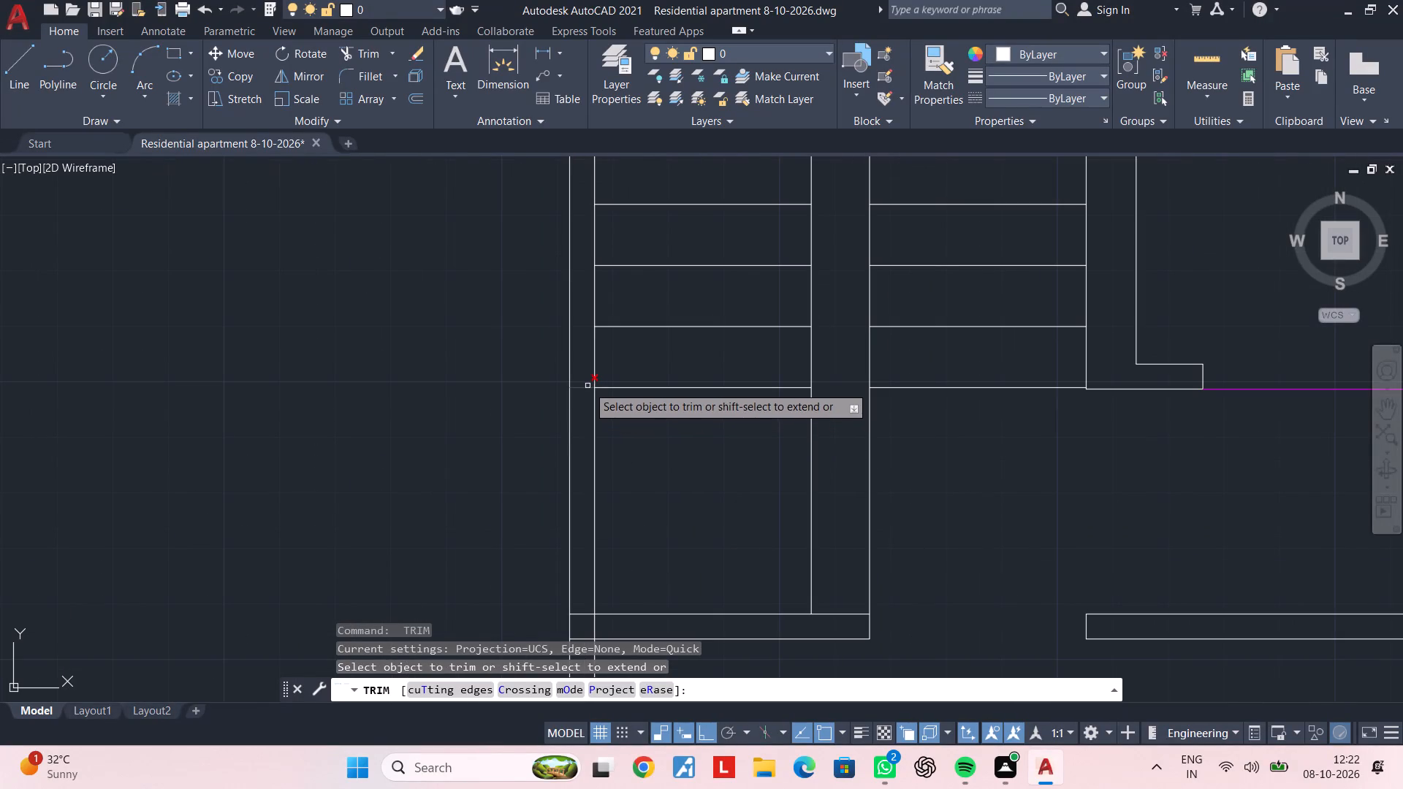
left_click(588, 386)
key("Escape")
key("Escape")
middle_click_drag(1018, 424, 866, 416)
key("Escape")
middle_click_drag(835, 430, 865, 345)
key("Escape")
key("Escape")
key("Escape")
key("Escape")
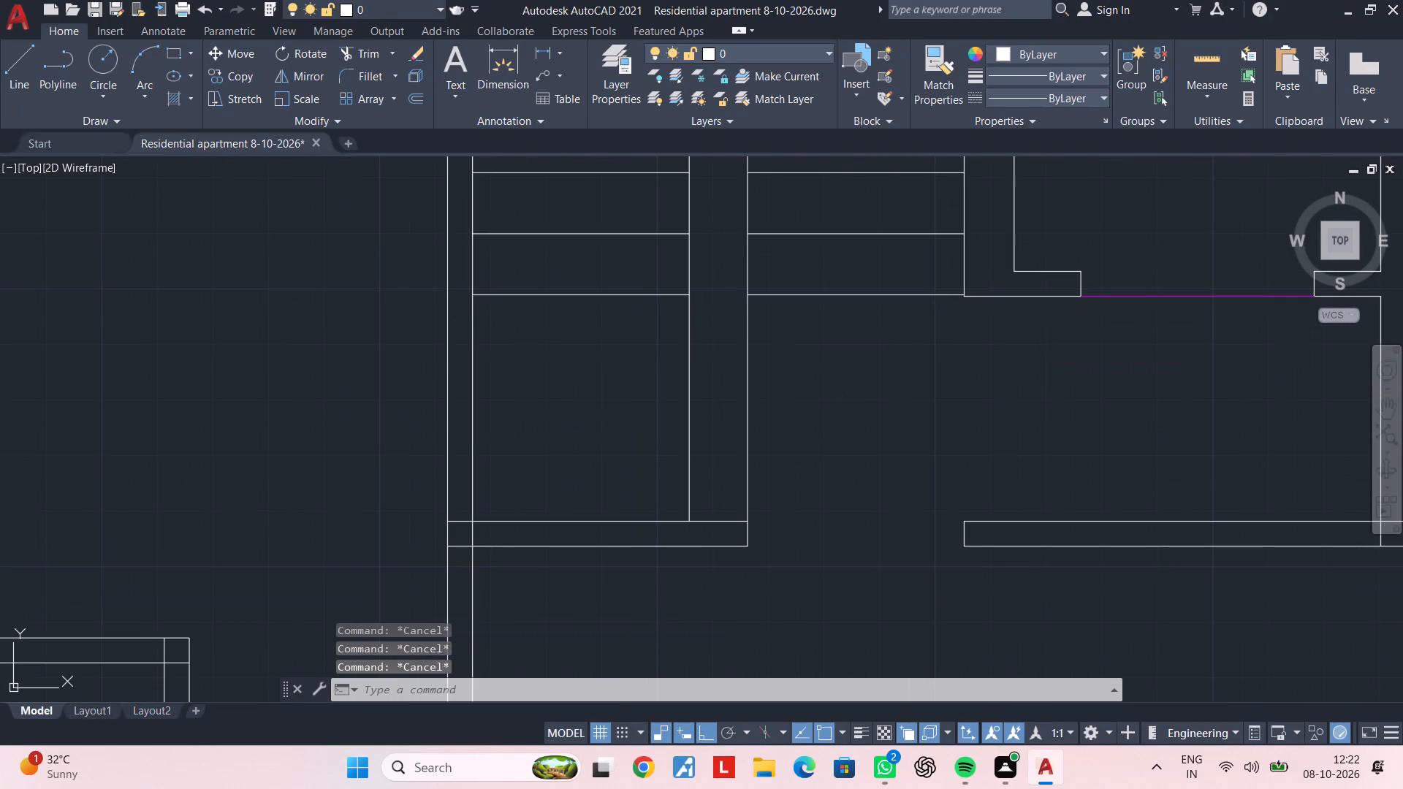
key("Escape")
key("Escape")
key("Escape")
key("Escape")
key("Escape")
key("Escape")
Trim the overlapping wall lines where the stair's west wall meets the bay's south wall to leave a clean junction.
key("space")
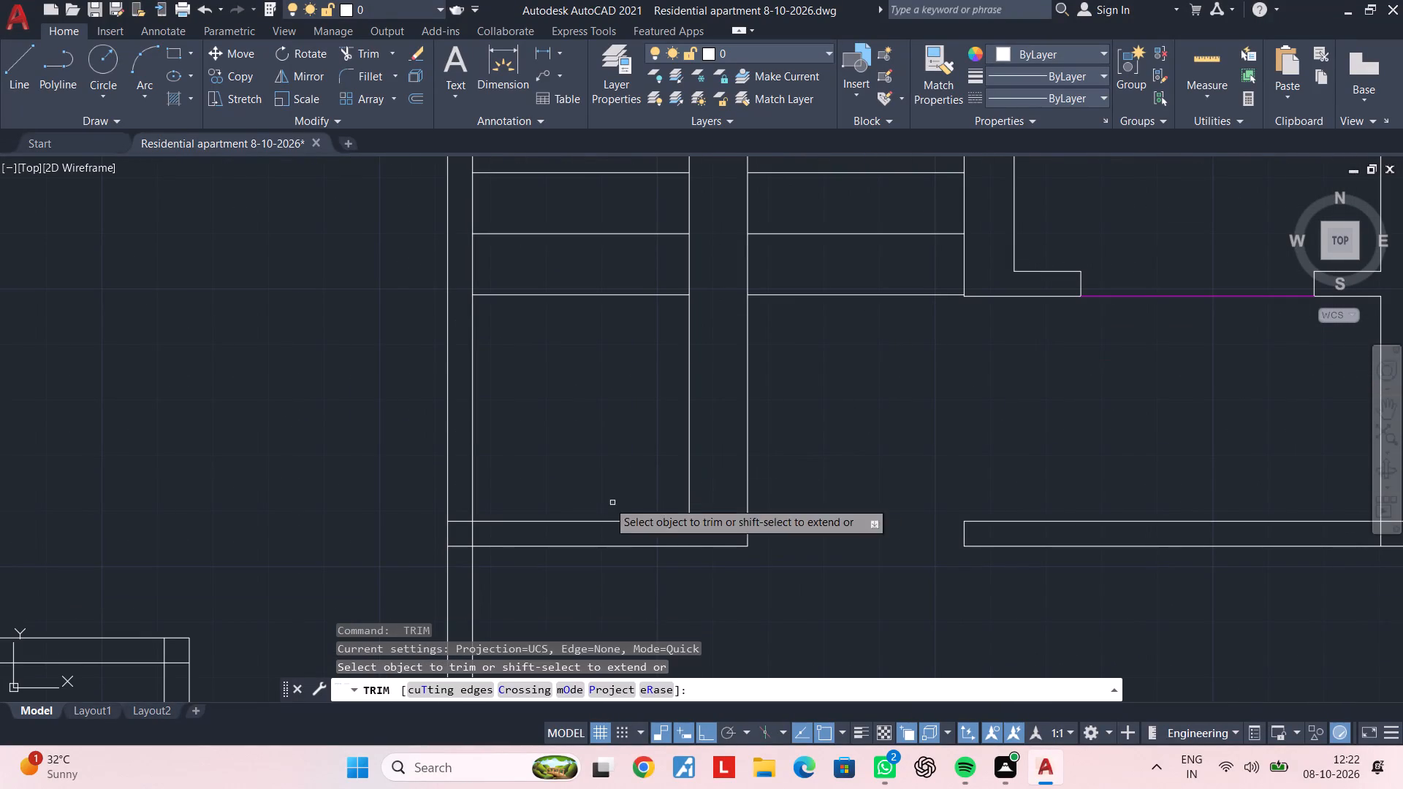
scroll(460, 517, "up", 1)
left_click(465, 527)
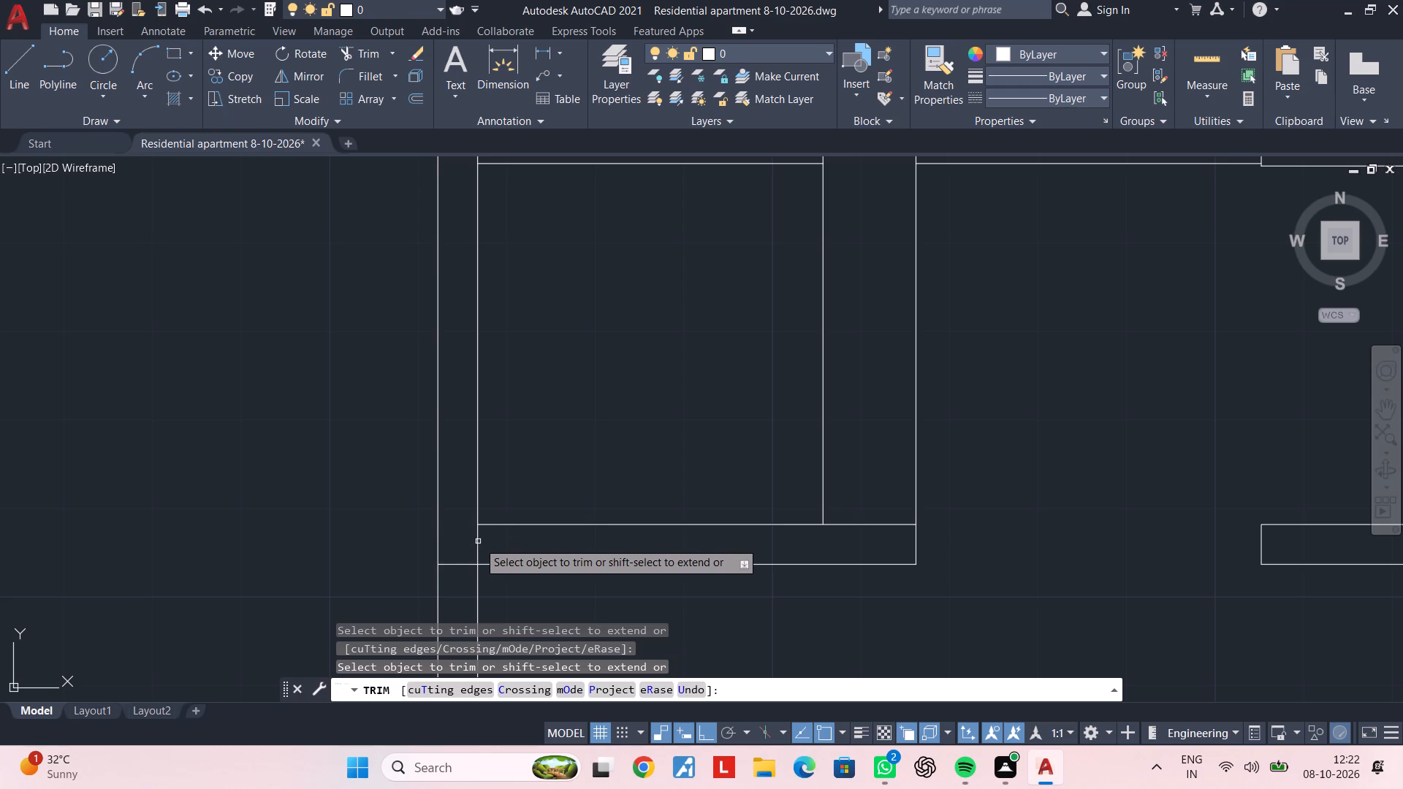
left_click(480, 541)
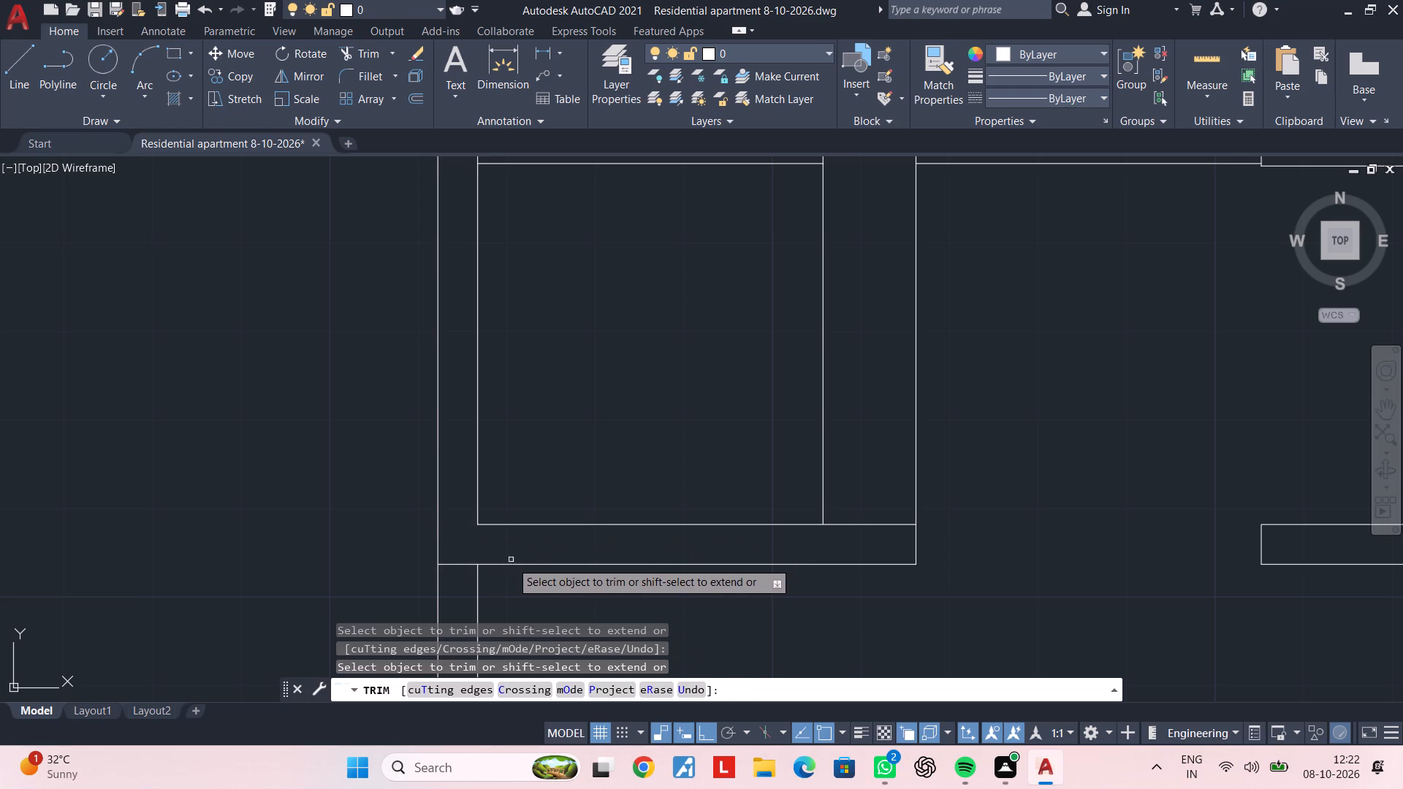
left_click(457, 563)
key("Escape")
Draw a line across the opening south of the stairs, joining the outer face corners of the south wall.
scroll(800, 564, "down", 3)
middle_click_drag(841, 561, 669, 502)
key("Escape")
scroll(697, 513, "up", 2)
key("Escape")
middle_click_drag(769, 500, 691, 517)
key("Escape")
type("l")
key("space")
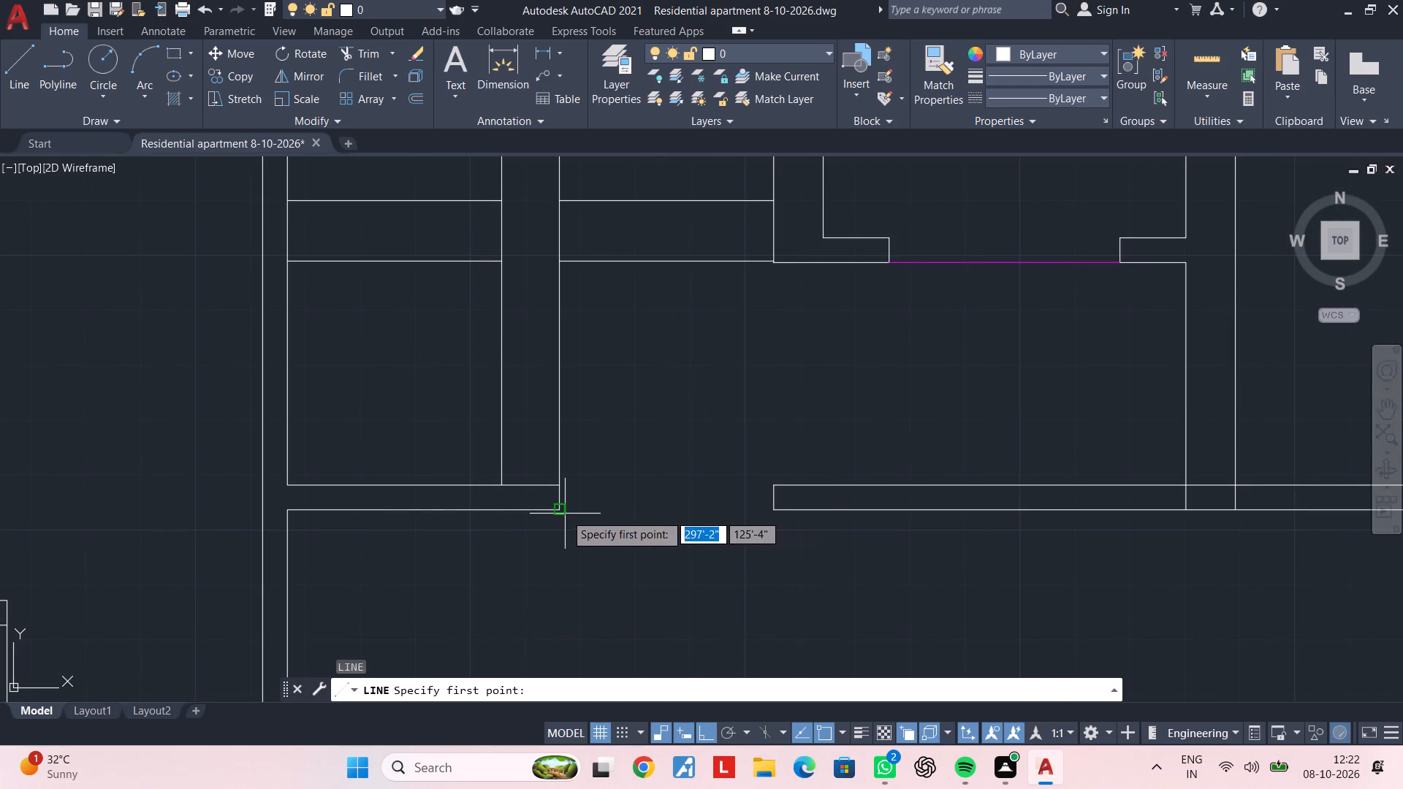
left_click(563, 510)
left_click(778, 509)
key("Escape")
key("Escape")
key("Escape")
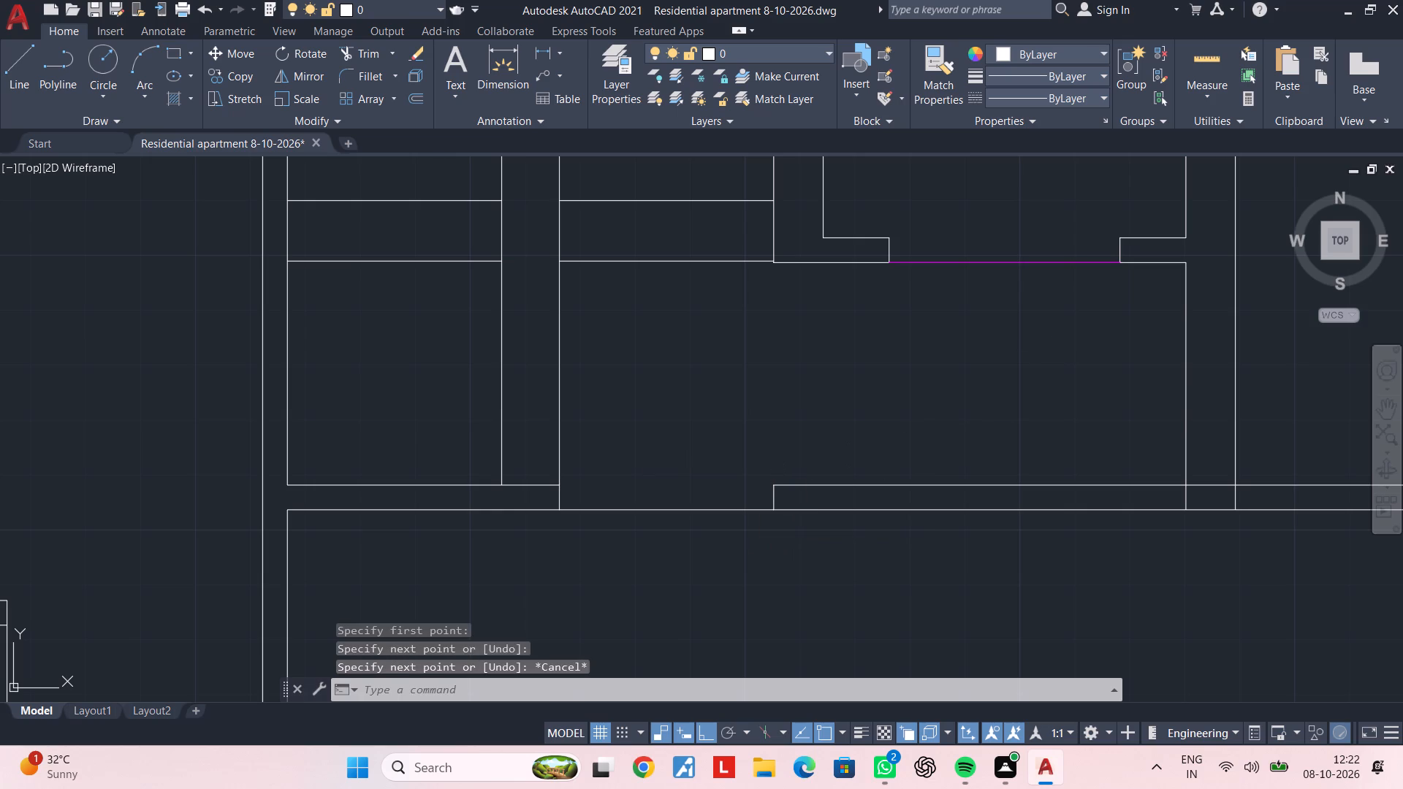
Match the new opening line's properties to the magenta line across the small room's opening east of the stairs.
key("m")
key("a")
key("space")
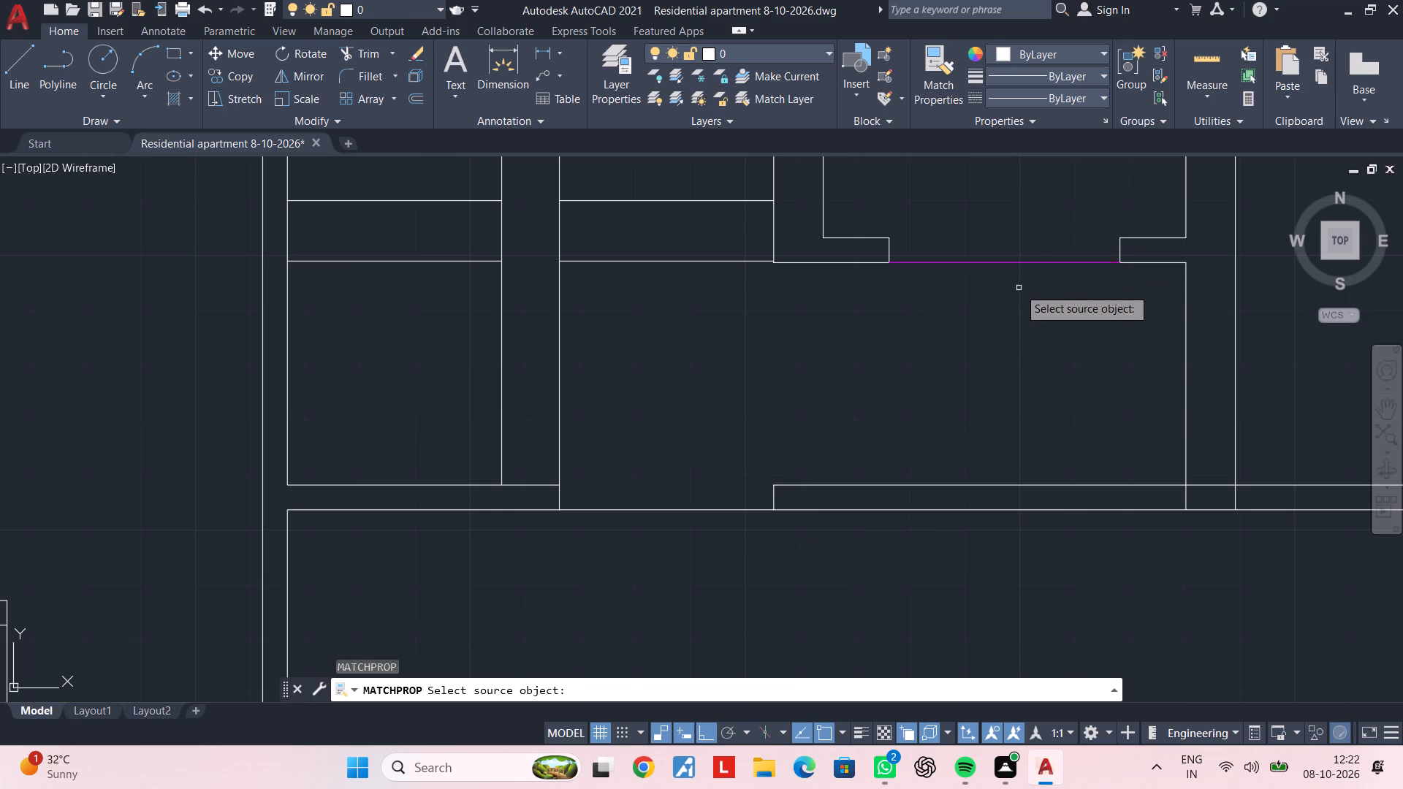
left_click(1031, 262)
left_click(720, 512)
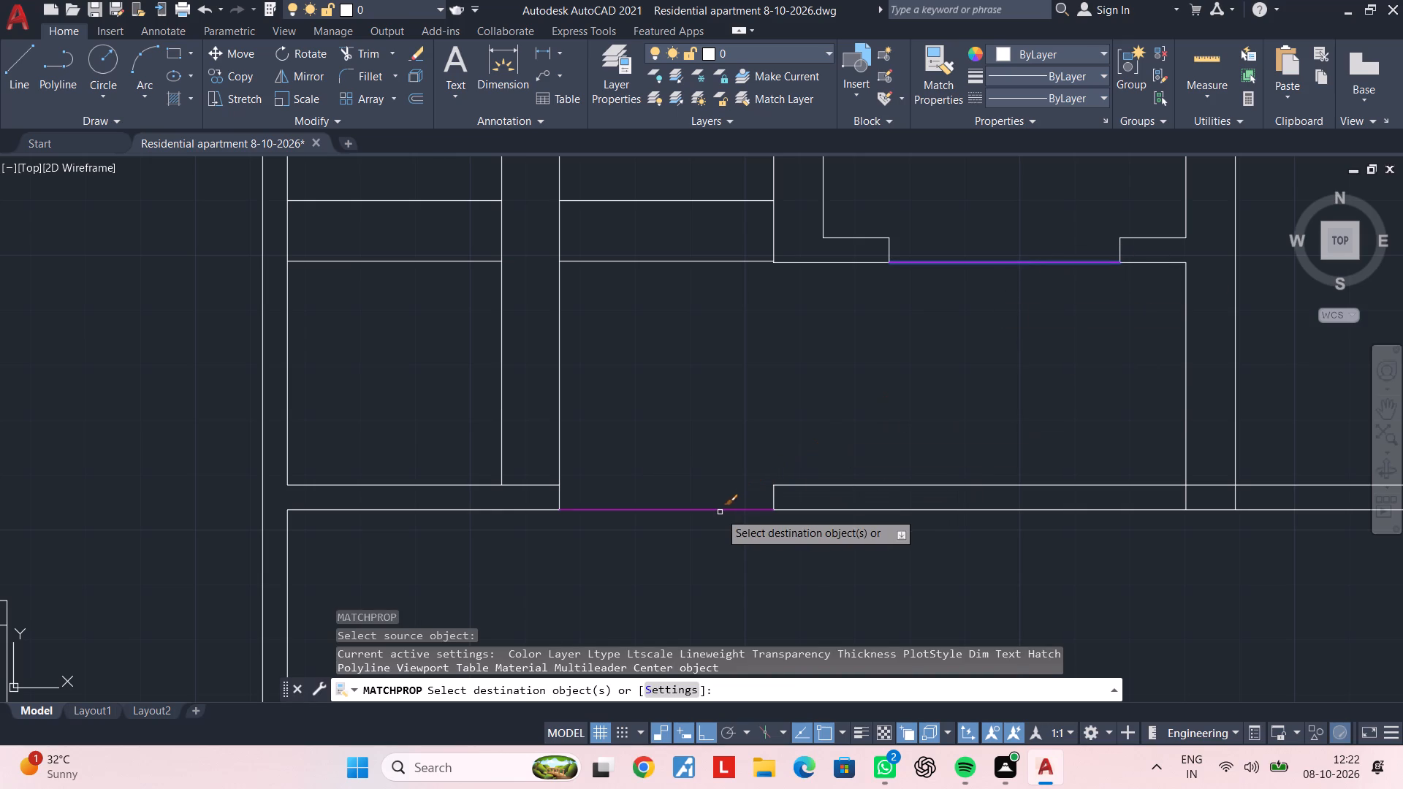
key("Escape")
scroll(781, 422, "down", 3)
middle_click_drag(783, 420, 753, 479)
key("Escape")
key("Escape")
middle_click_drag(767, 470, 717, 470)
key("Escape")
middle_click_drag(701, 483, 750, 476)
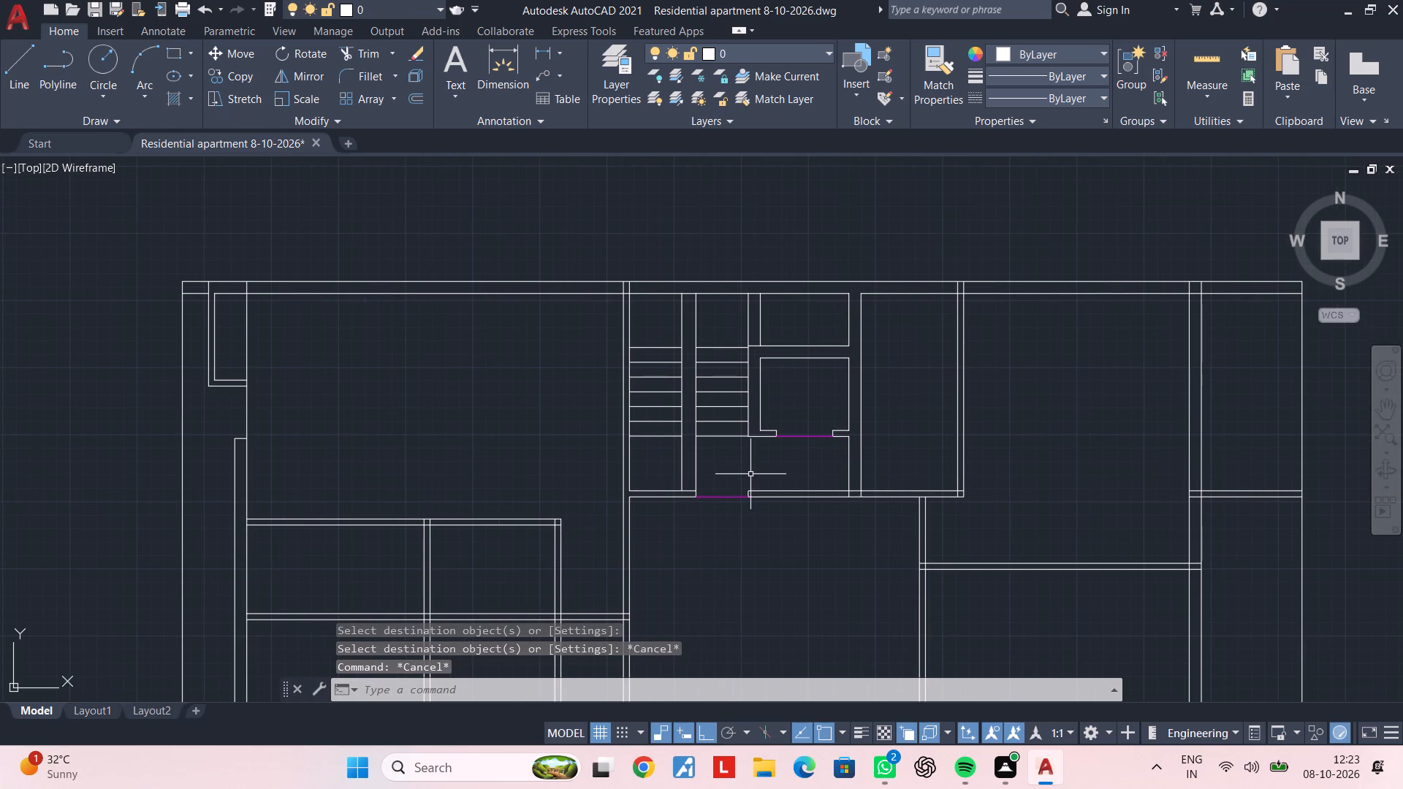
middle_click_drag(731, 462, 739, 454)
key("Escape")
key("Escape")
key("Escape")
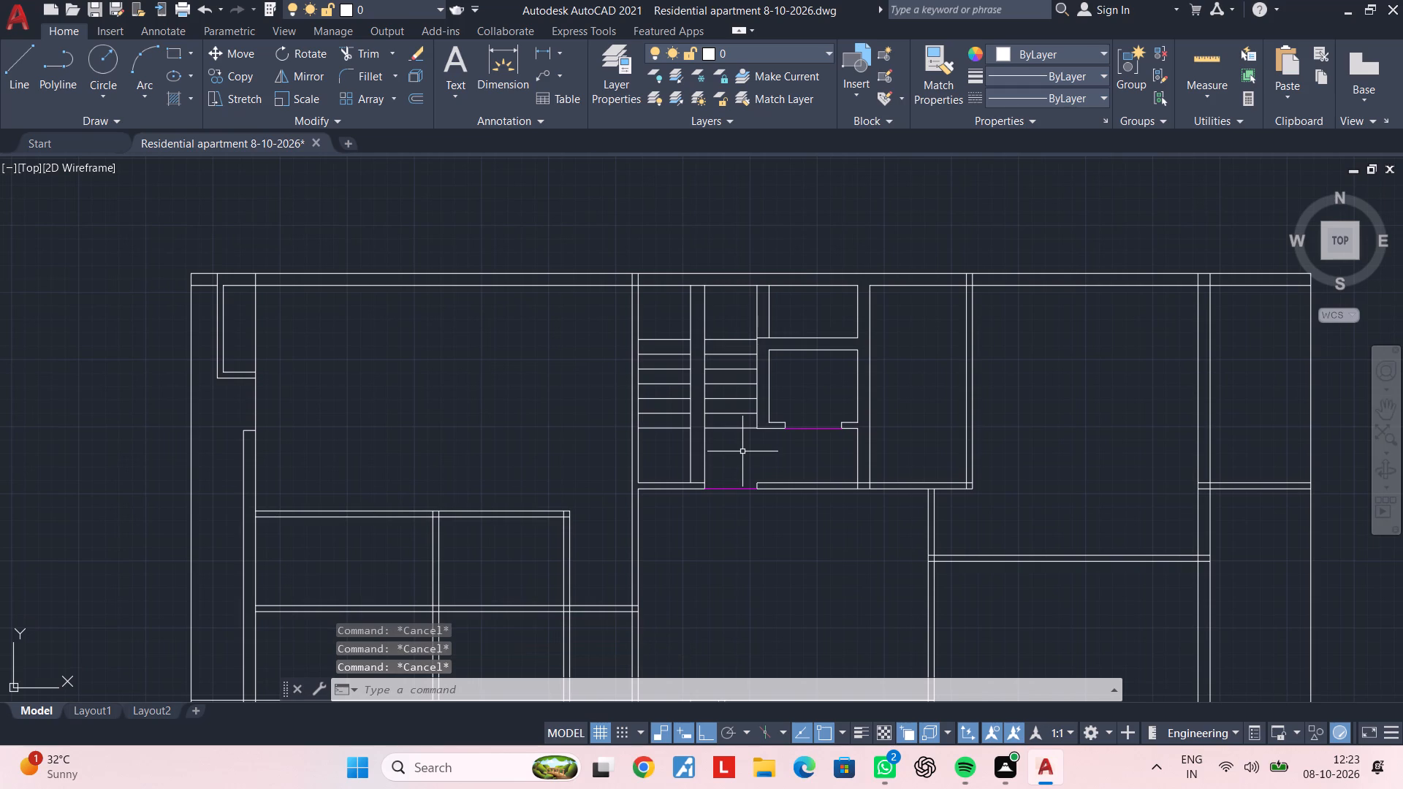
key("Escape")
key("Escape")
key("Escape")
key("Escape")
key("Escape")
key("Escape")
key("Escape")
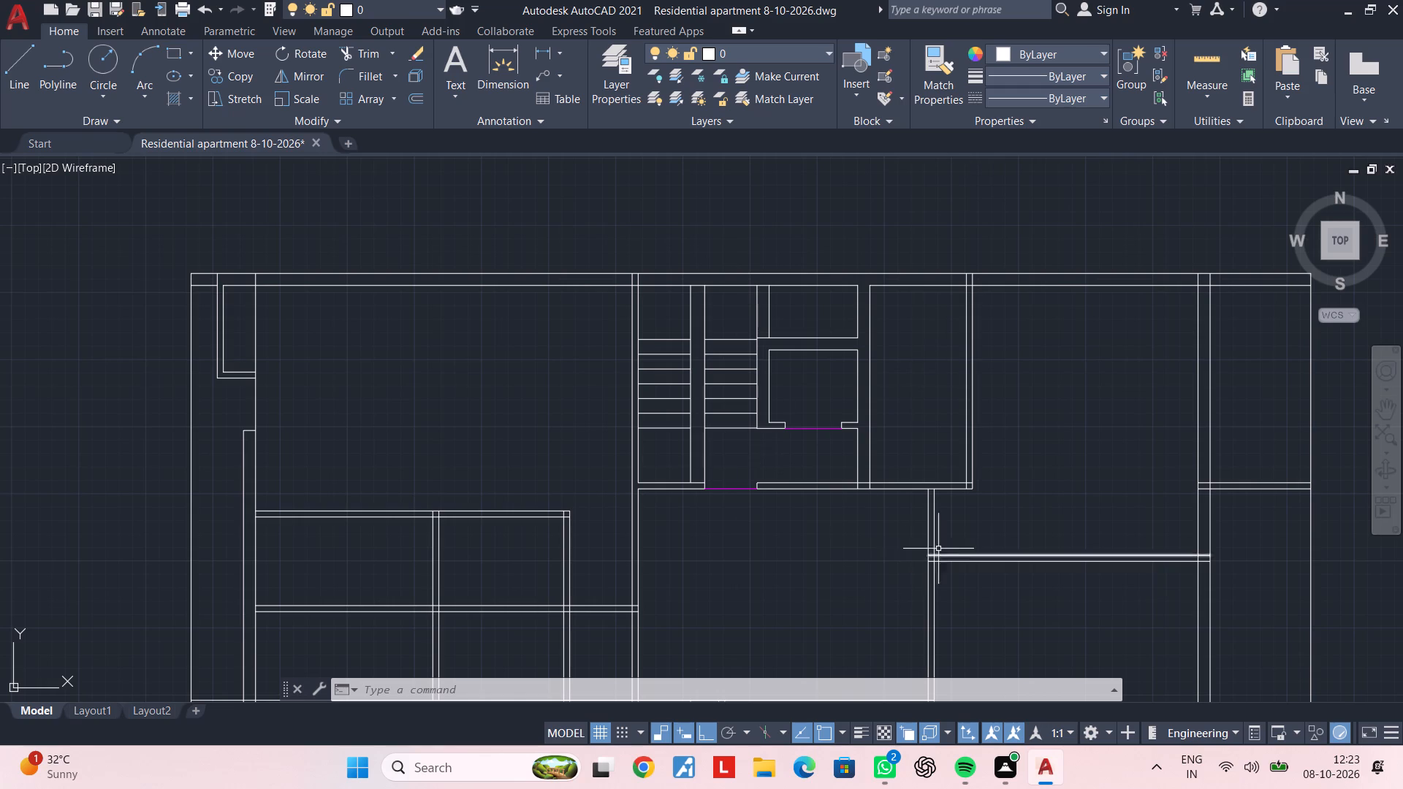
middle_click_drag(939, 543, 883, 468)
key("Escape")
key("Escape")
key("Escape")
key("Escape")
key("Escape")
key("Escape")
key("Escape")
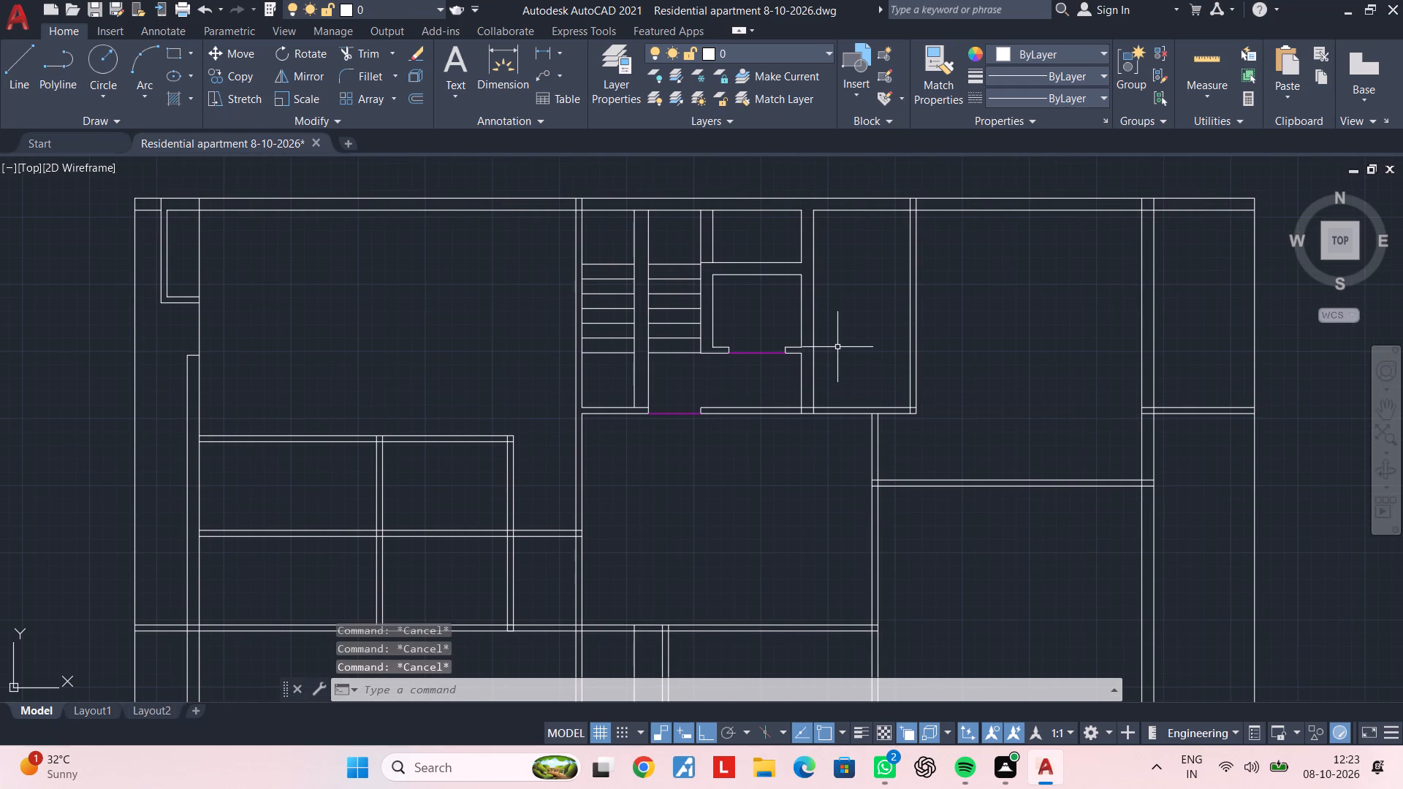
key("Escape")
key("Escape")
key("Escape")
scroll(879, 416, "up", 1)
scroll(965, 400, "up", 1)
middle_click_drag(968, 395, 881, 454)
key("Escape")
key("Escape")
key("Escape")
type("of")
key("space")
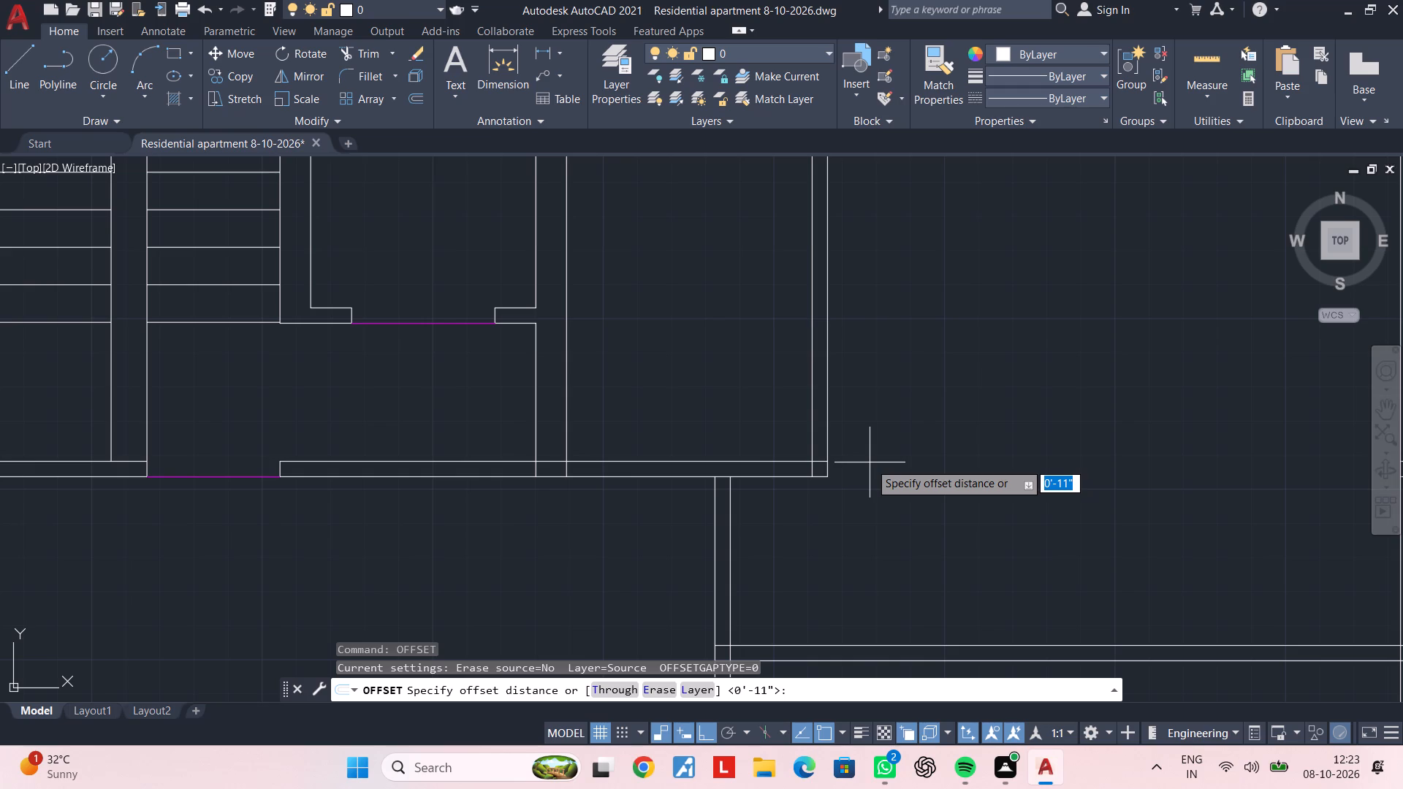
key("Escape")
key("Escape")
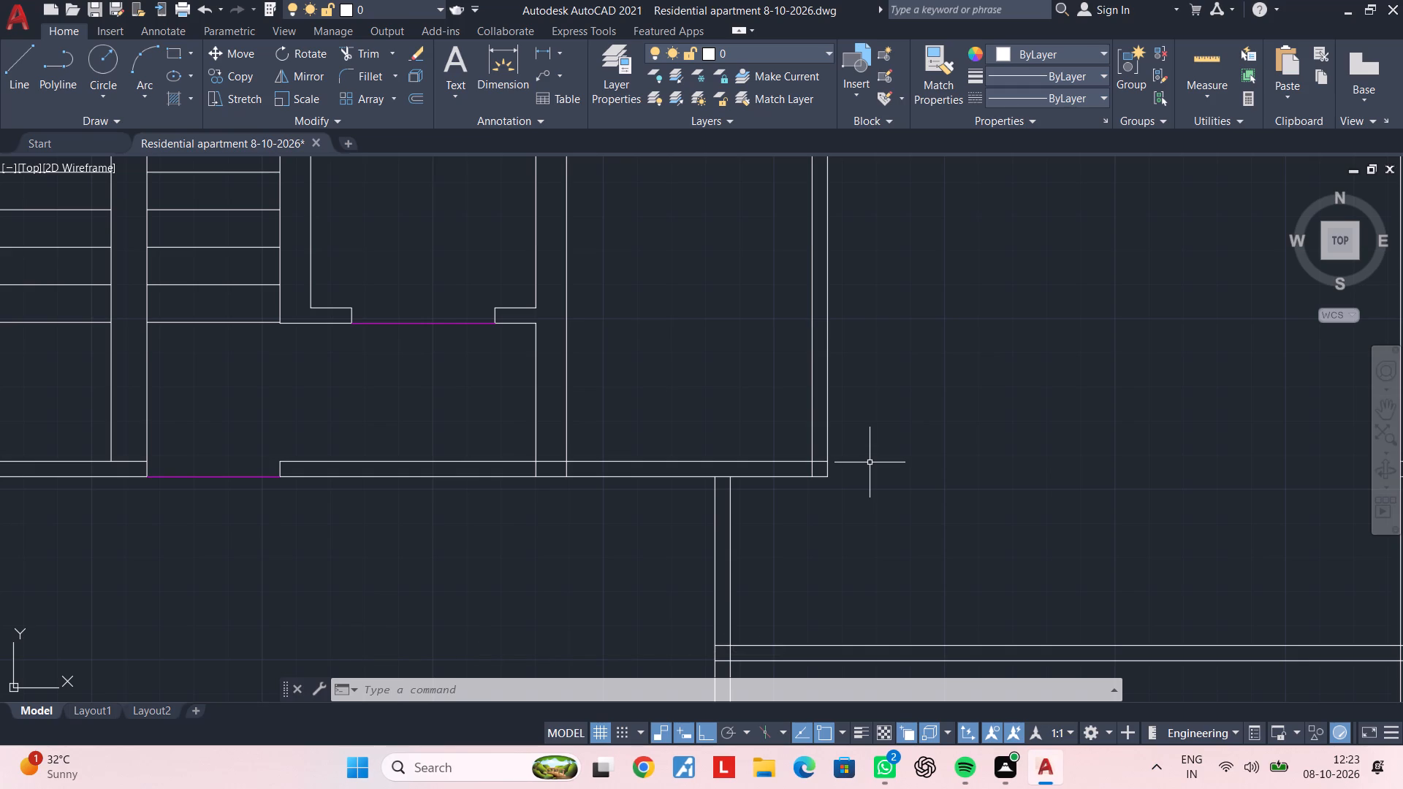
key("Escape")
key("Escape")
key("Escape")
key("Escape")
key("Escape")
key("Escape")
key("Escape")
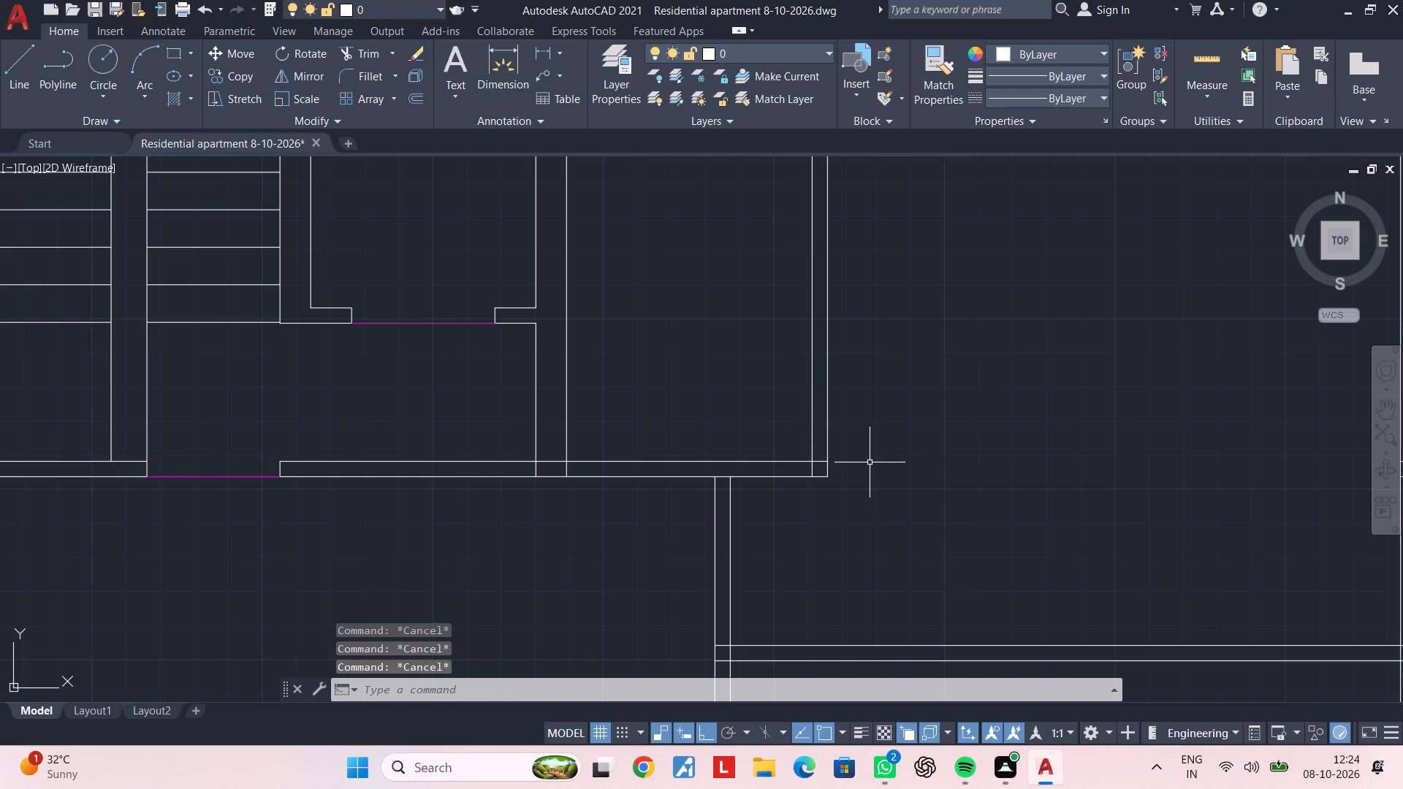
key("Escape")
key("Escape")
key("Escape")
Offset the inner face of the north wall on the plan's east side southward by 9'4.5".
type("of 9'4.5\"")
key("Return")
scroll(698, 397, "down", 2)
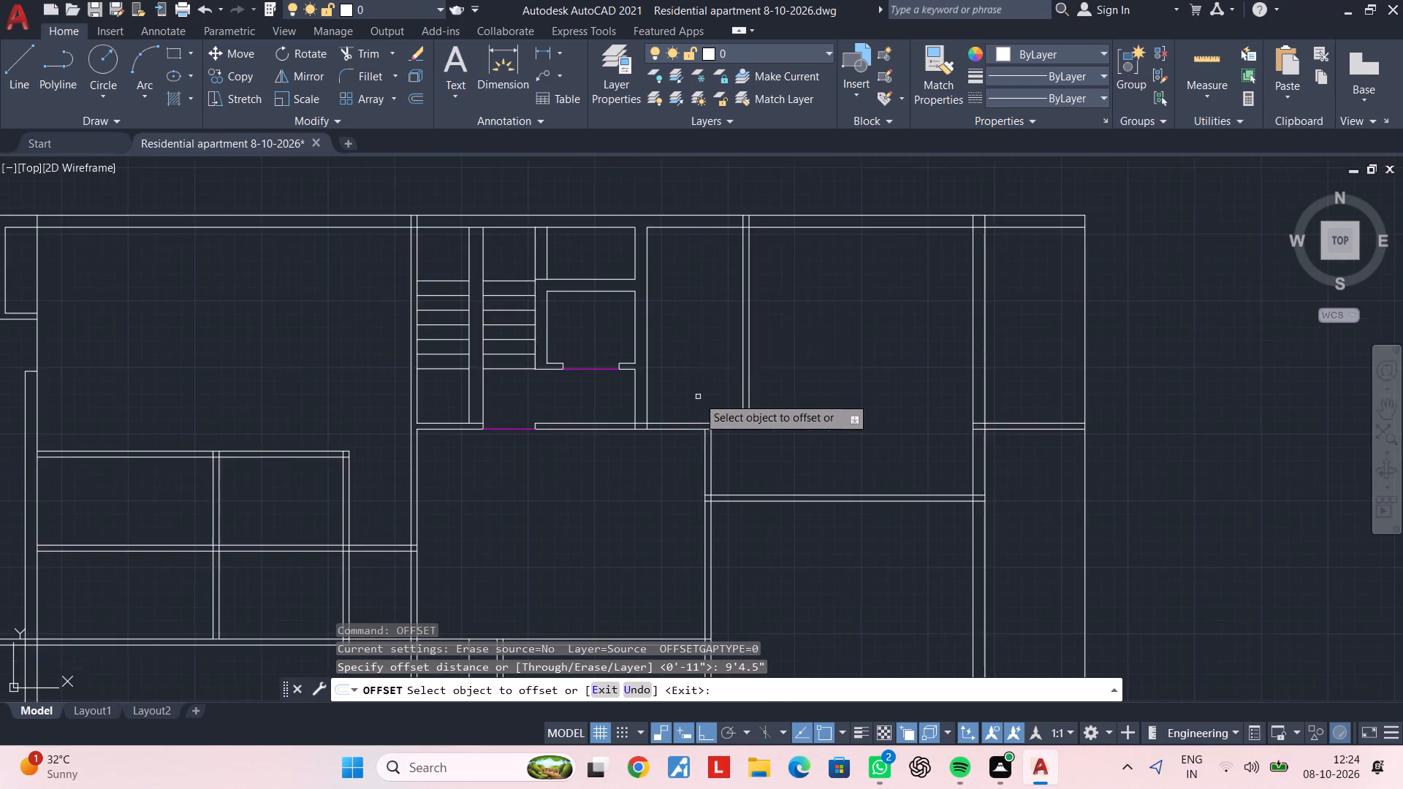
middle_click_drag(690, 313, 693, 435)
scroll(693, 362, "up", 1)
left_click(697, 338)
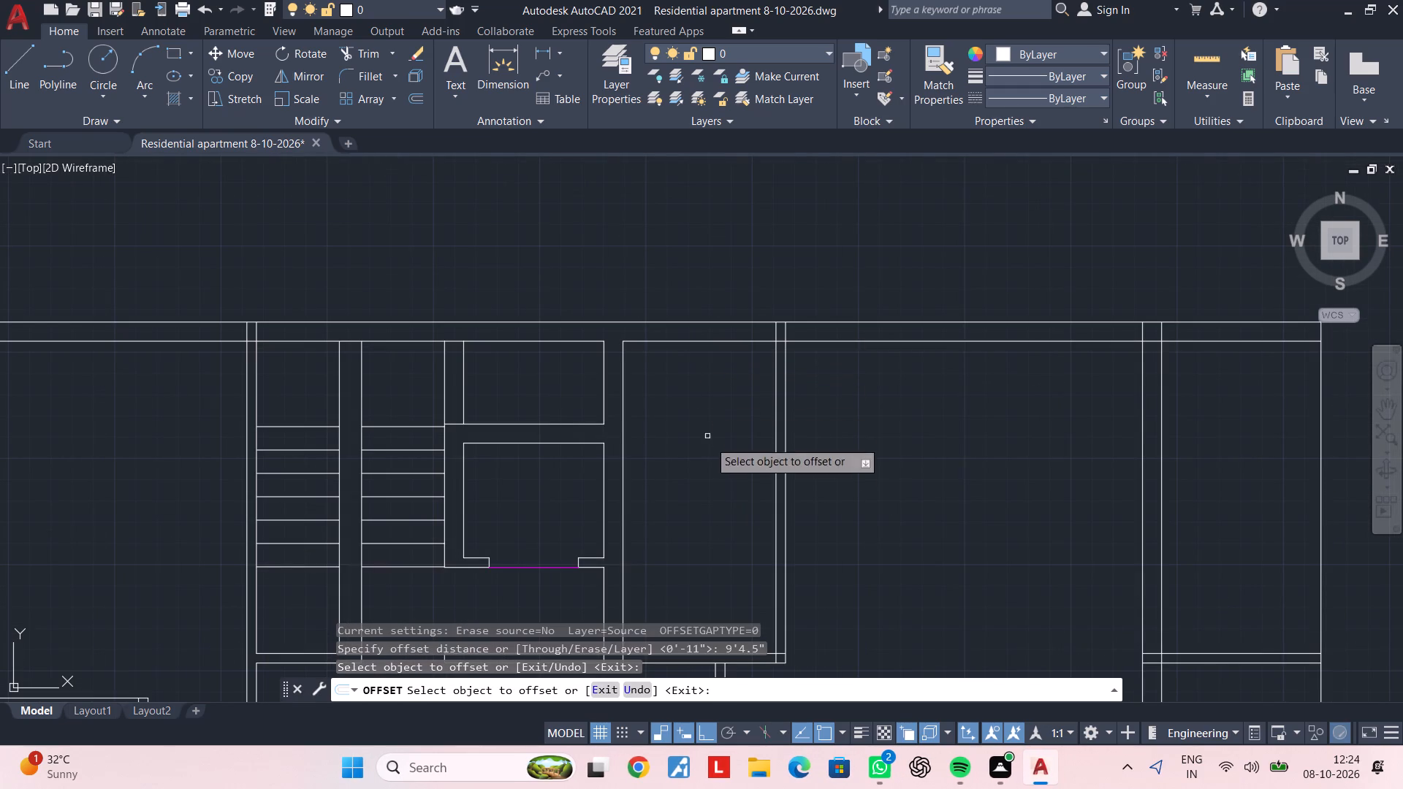
left_click(713, 340)
middle_click_drag(738, 498, 738, 498)
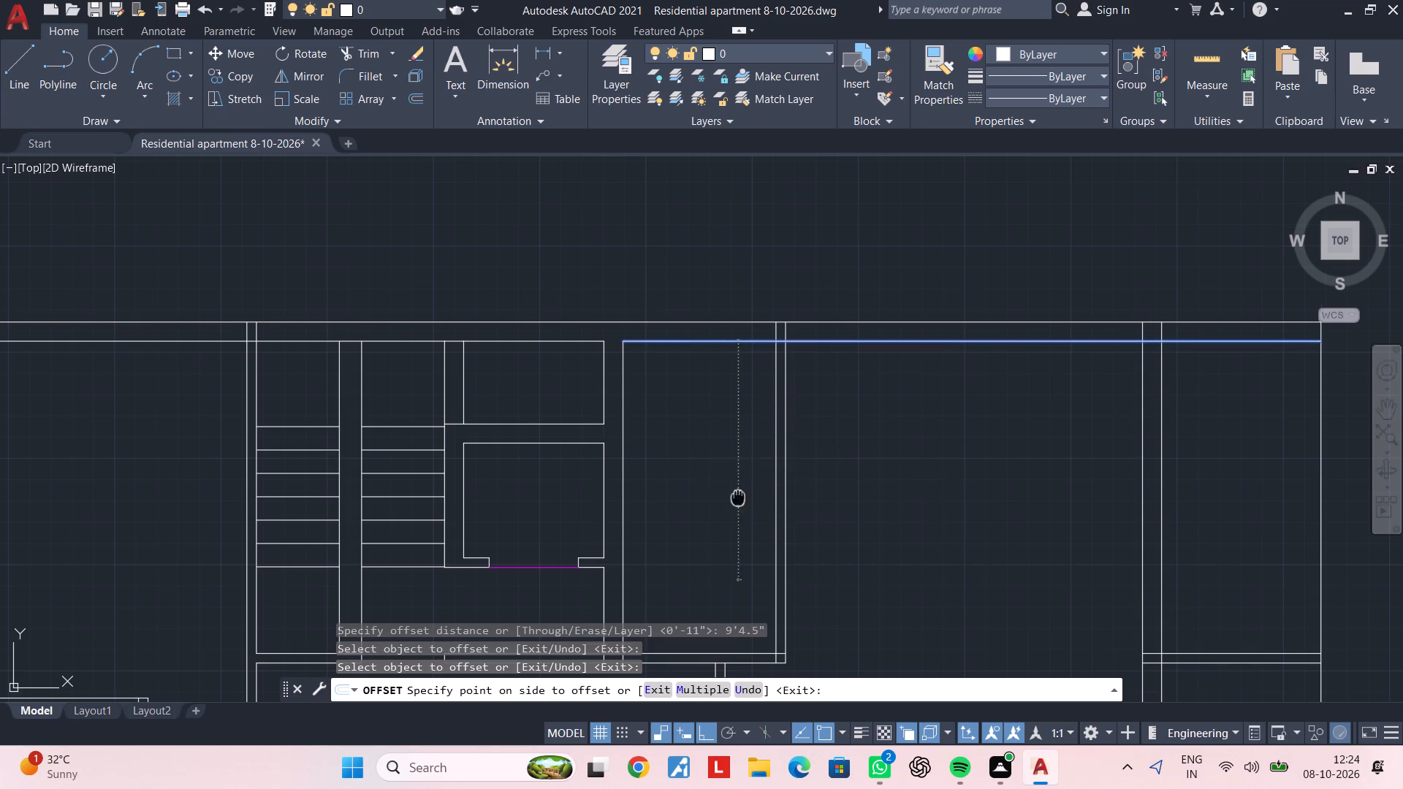
middle_click_drag(738, 498, 722, 379)
left_click(709, 404)
key("Escape")
key("Escape")
Trim the new offset line across the narrow space east of the small room, stopping it at the west face of the next wall.
type("tr")
key("space")
left_click(714, 464)
left_click(709, 423)
key("Escape")
key("Escape")
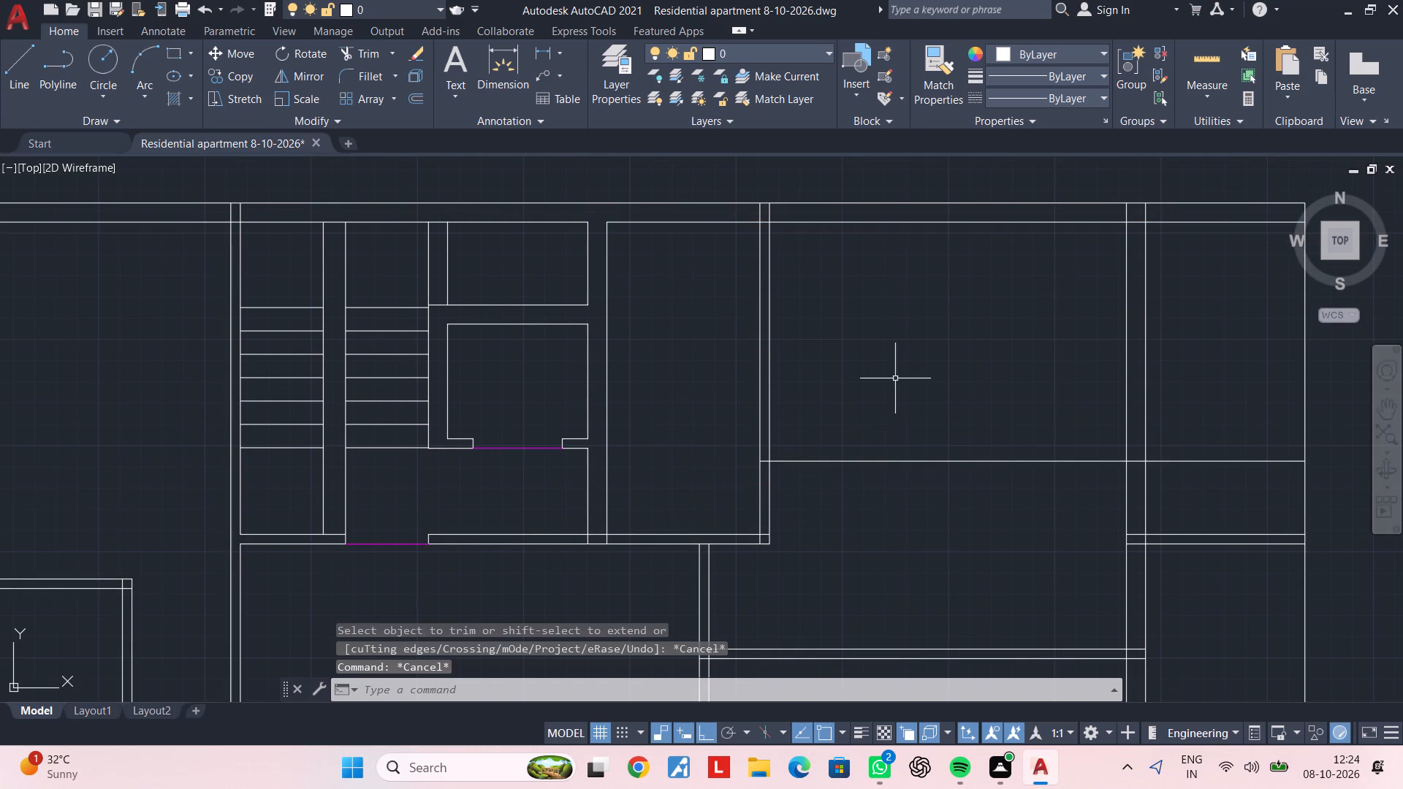
key("Escape")
middle_click_drag(886, 519, 881, 460)
key("Escape")
key("Escape")
key("Escape")
key("Escape")
key("Escape")
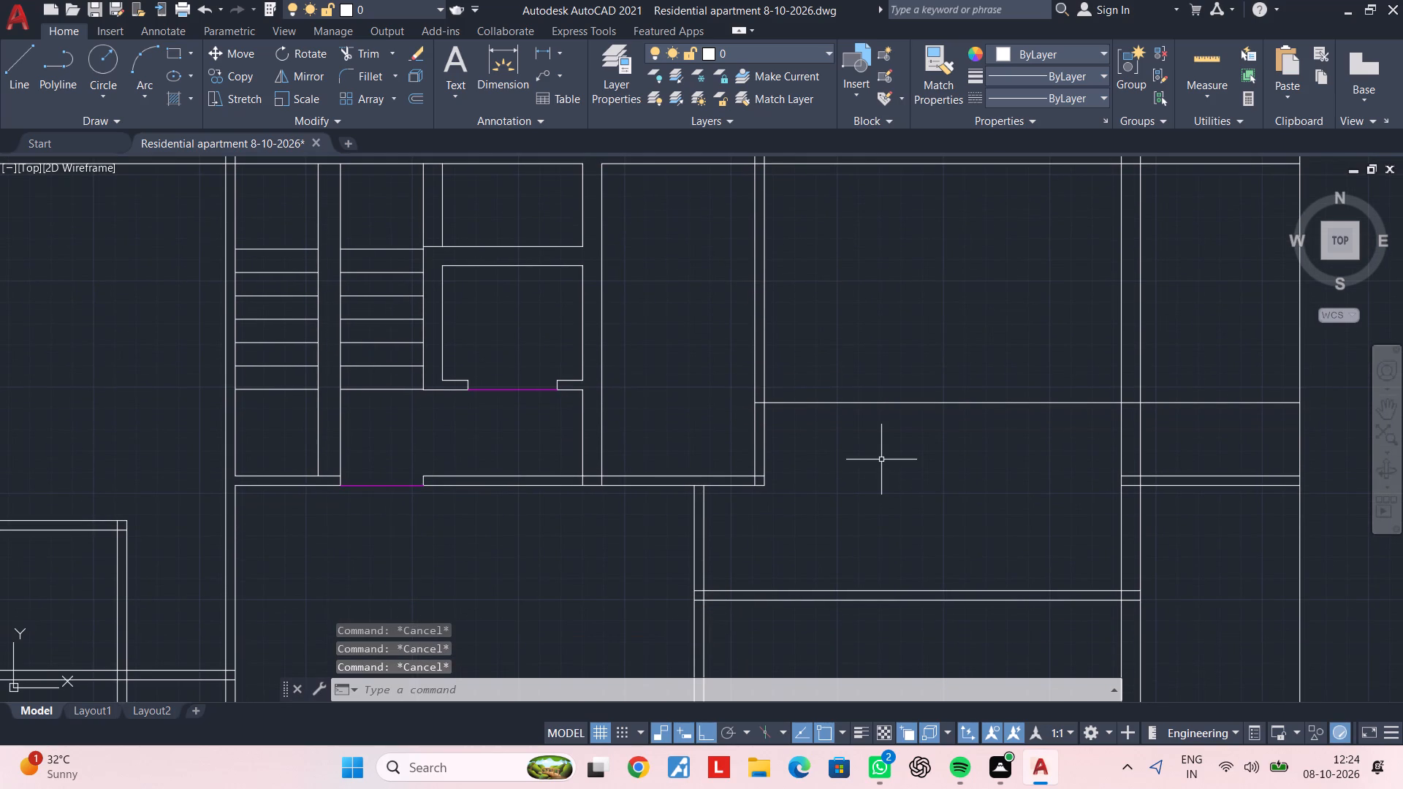
Offset the trimmed horizontal line in the east room southward by 2'6".
middle_click_drag(881, 458, 825, 470)
middle_click_drag(901, 461, 878, 484)
key("Escape")
key("Escape")
key("Escape")
key("Escape")
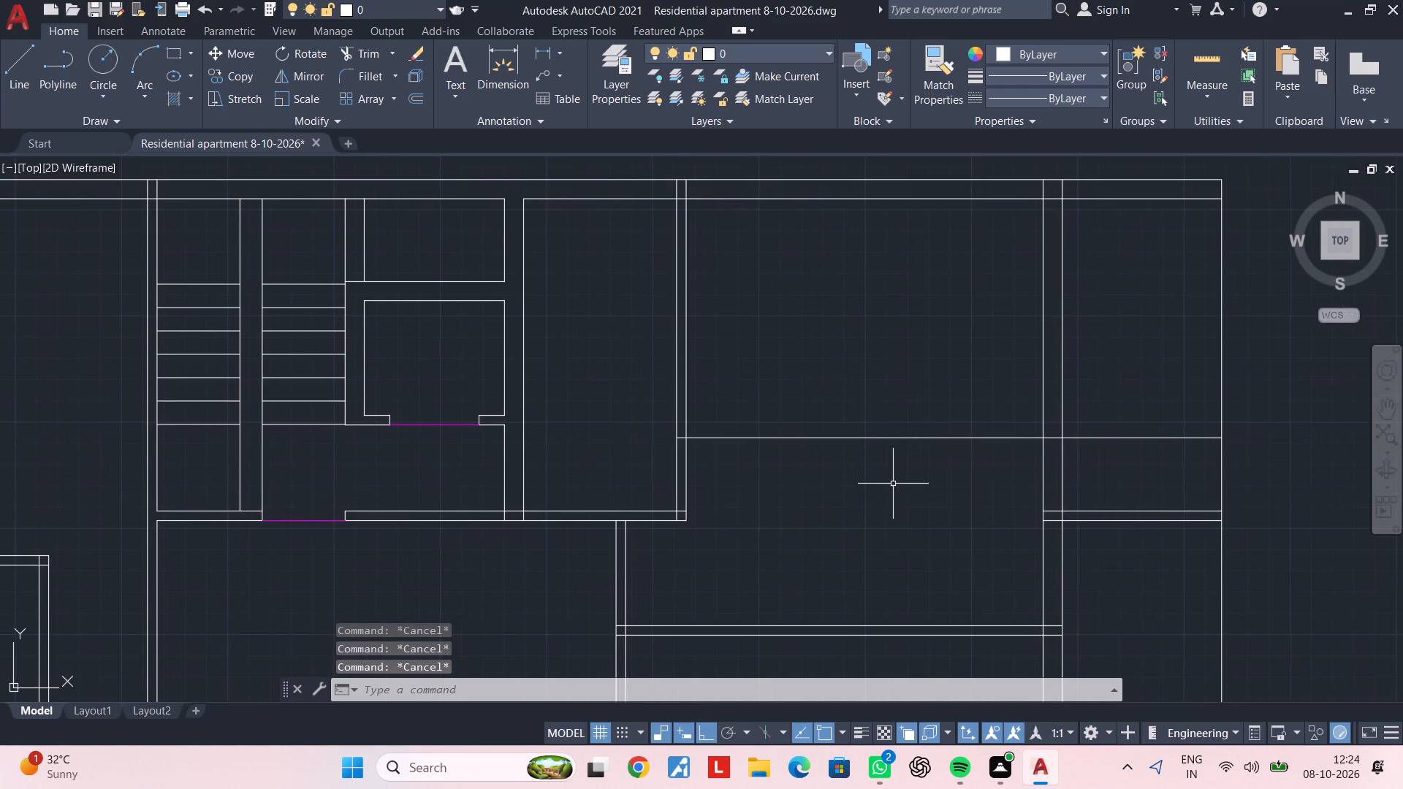
type("of 2'6\"")
key("Return")
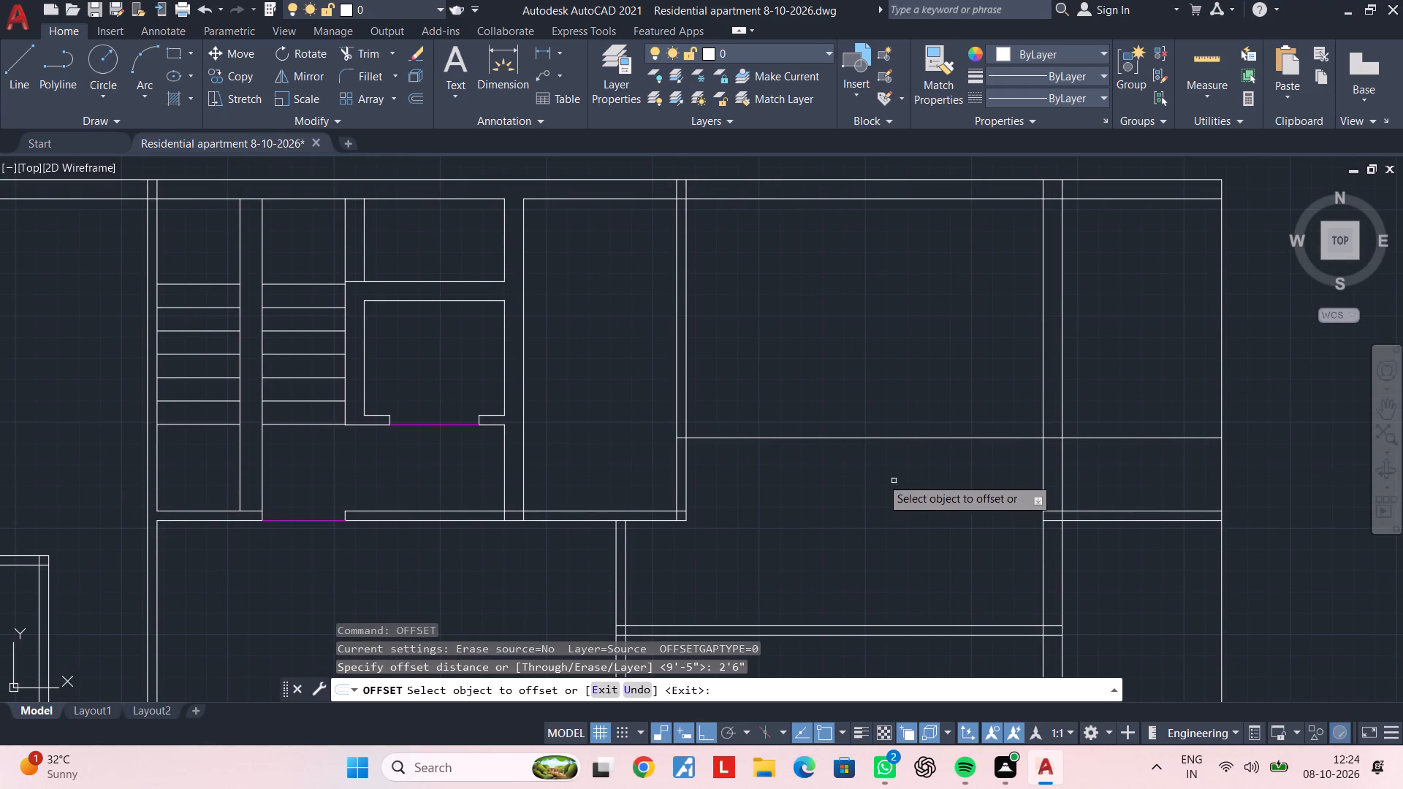
left_click(813, 438)
left_click(806, 487)
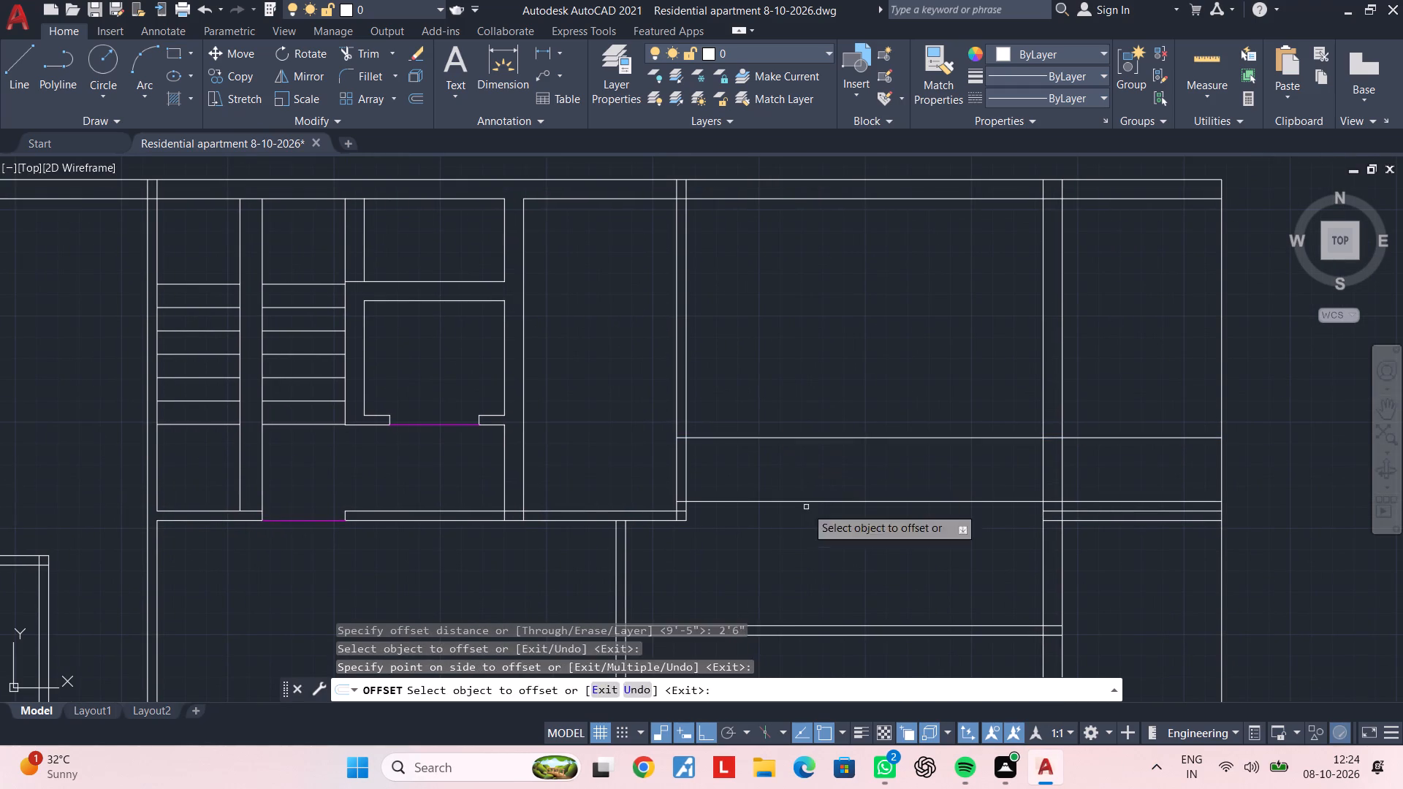
Trim the two offset horizontal lines out of the large east room, between its west and east walls.
key("Escape")
key("Escape")
type("tr")
key("space")
left_click(845, 535)
left_click(845, 388)
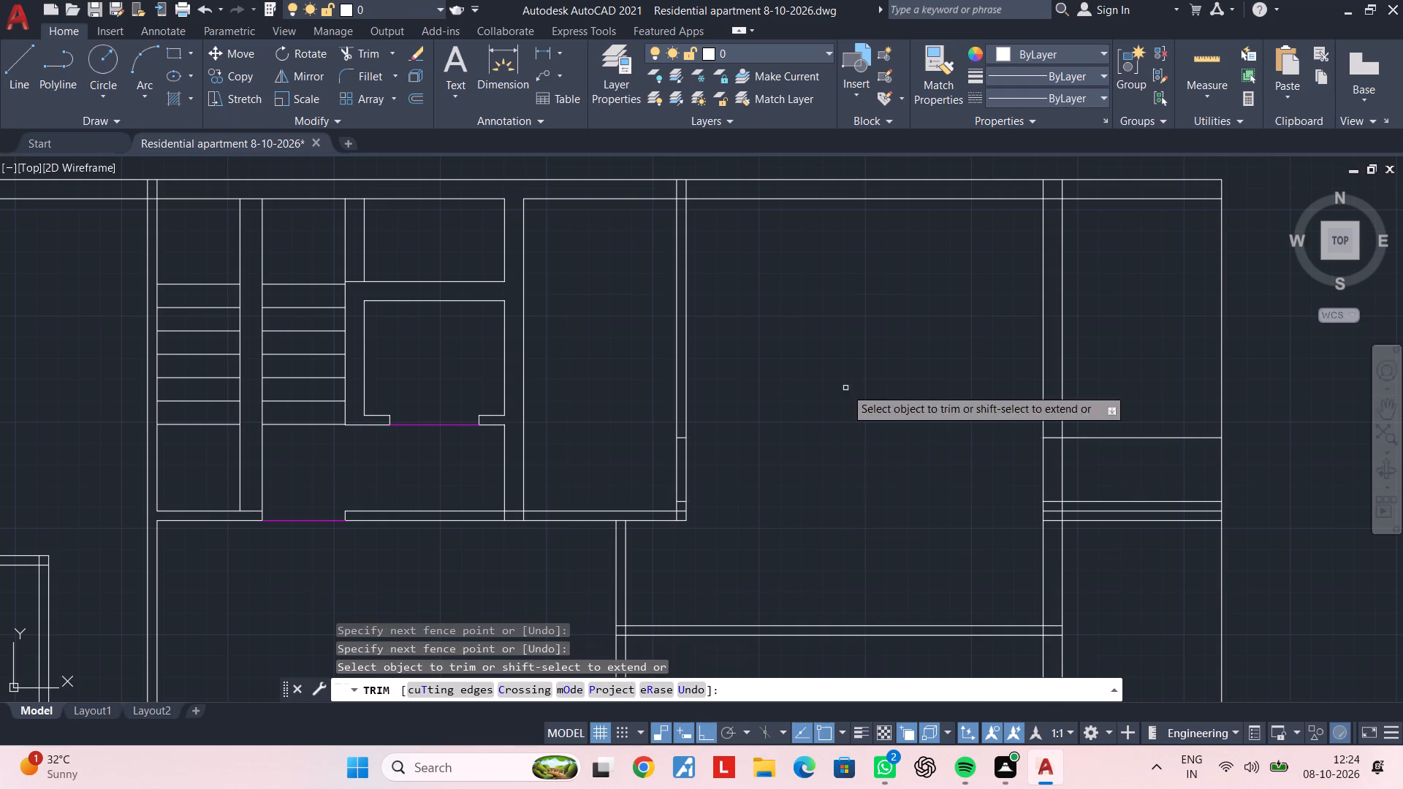
key("Escape")
Delete the leftover pieces of the two offset lines in the easternmost strip.
left_click(1133, 503)
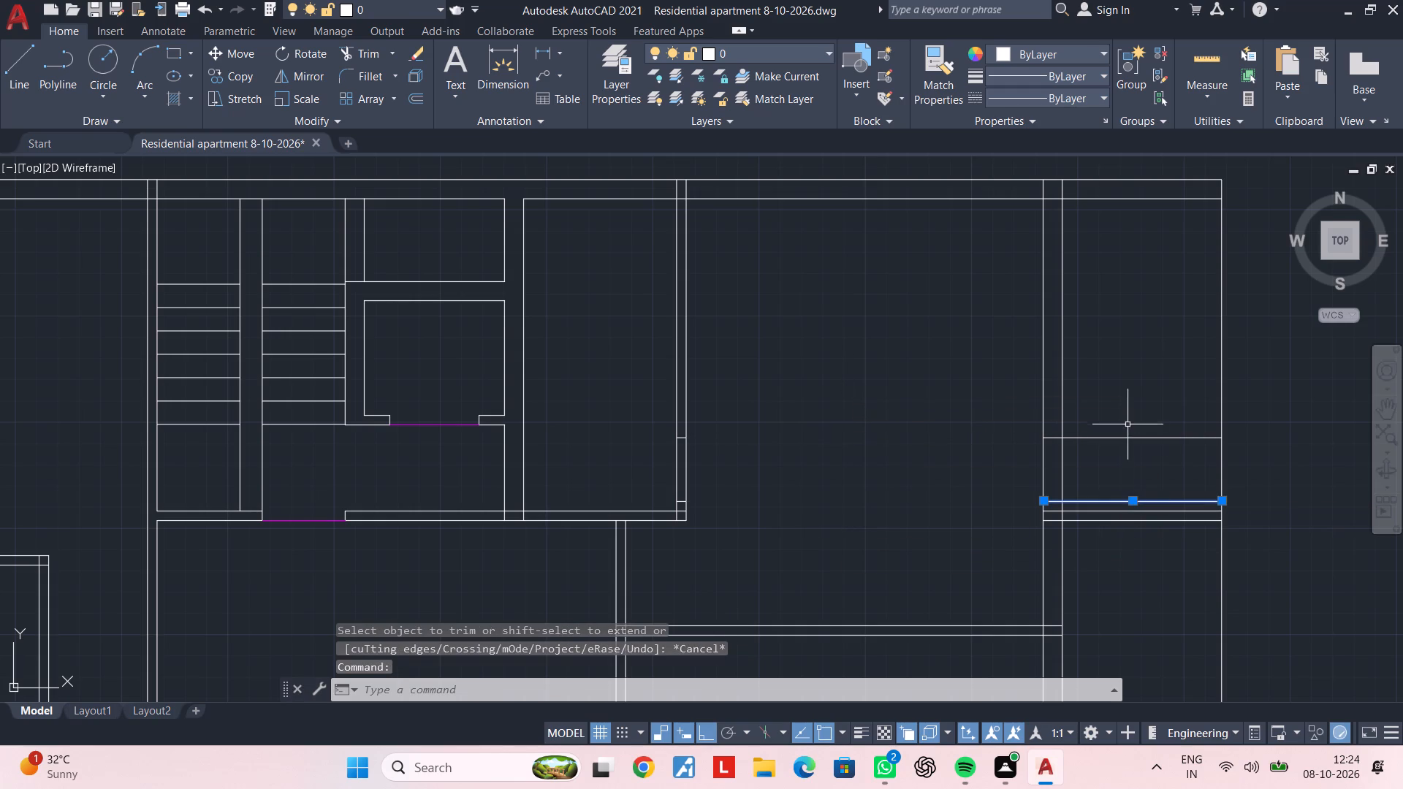
left_click(1127, 420)
left_click(1116, 479)
key("Delete")
key("Escape")
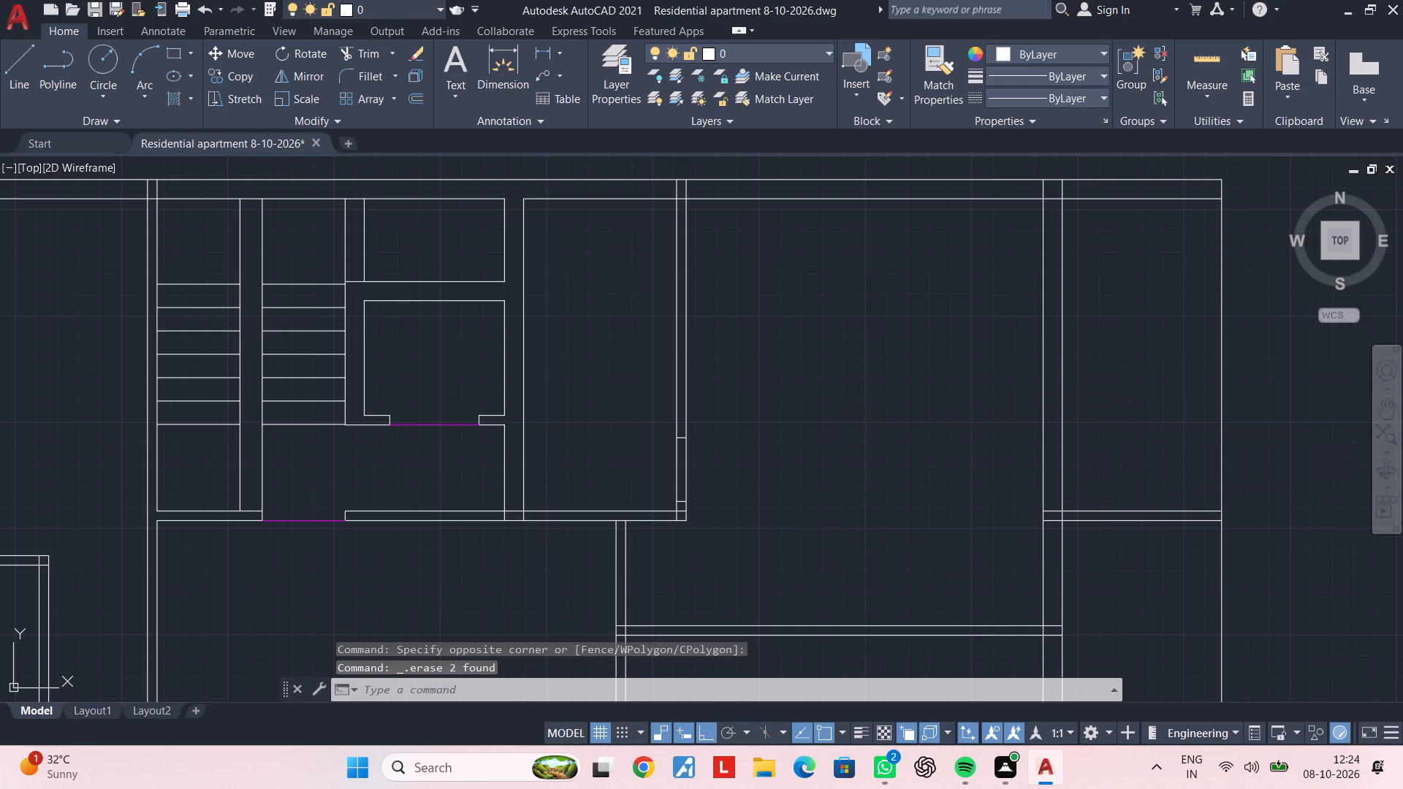
key("Escape")
key("Escape")
Delete the pair of horizontal wall lines crossing the easternmost strip.
scroll(1109, 582, "down", 1)
middle_click_drag(1114, 572, 1062, 536)
left_click_drag(1104, 540, 1100, 525)
left_click(1064, 431)
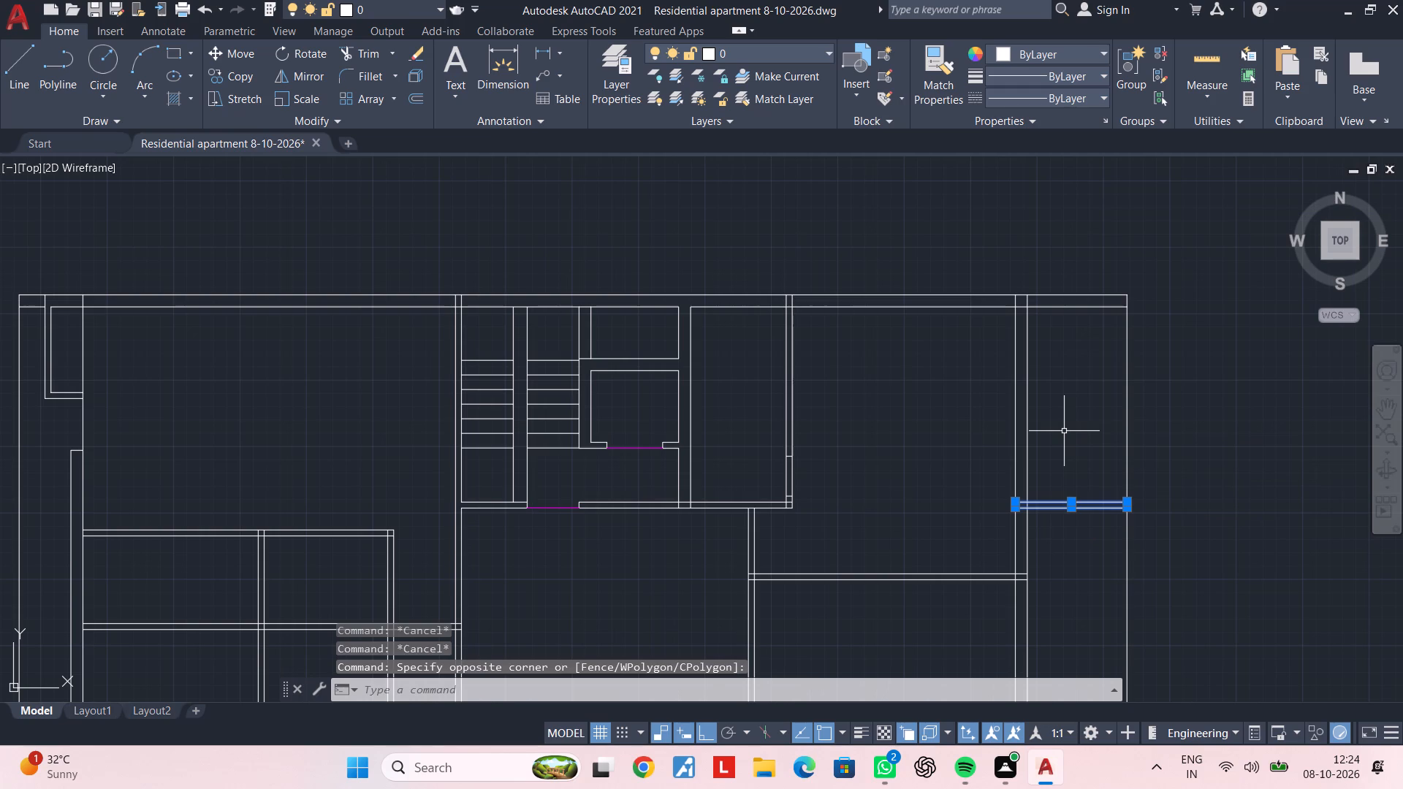
key("Delete")
key("Escape")
key("Escape")
Trim both faces of the large east room's west wall between the two short cross lines to cut a 2'6" opening.
middle_click_drag(891, 381, 927, 330)
scroll(859, 443, "up", 2)
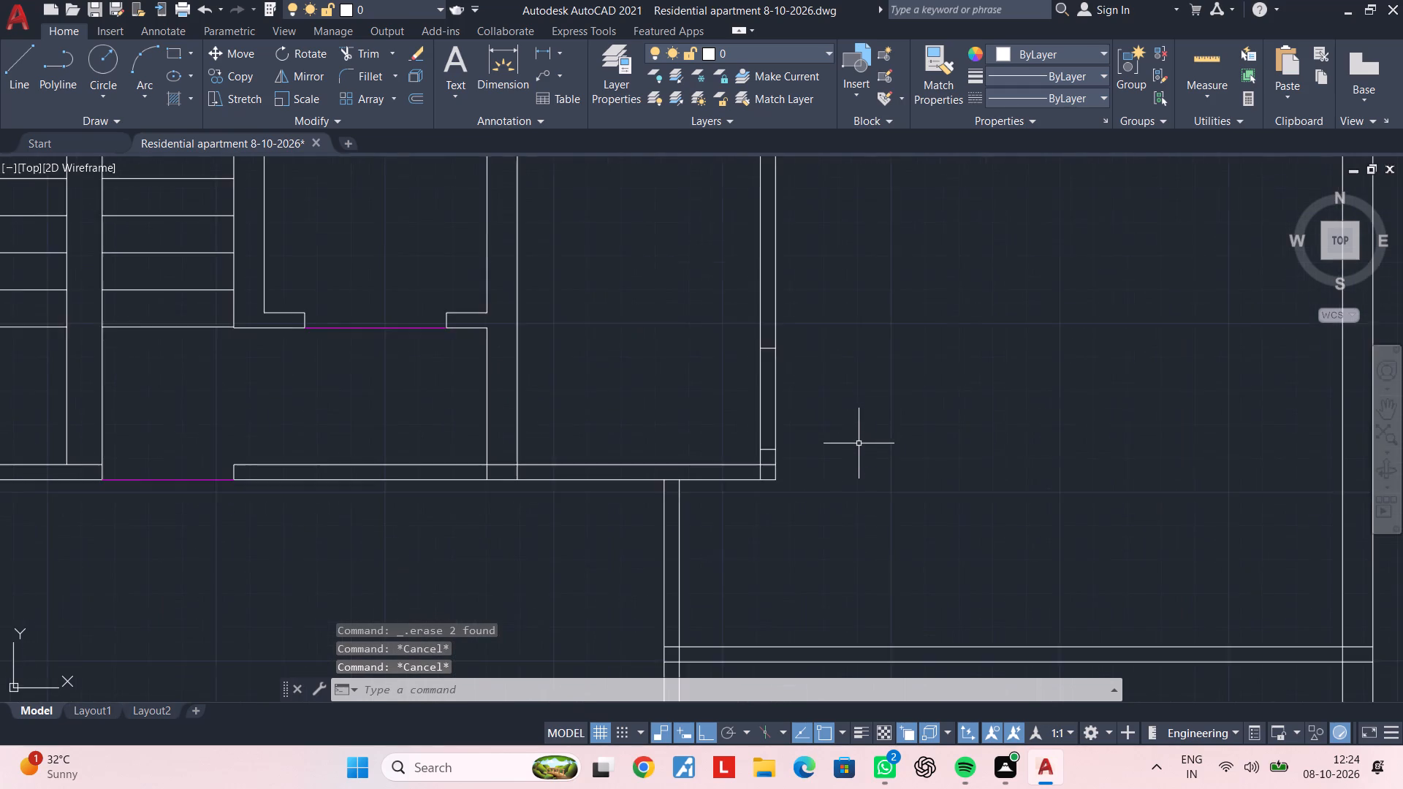
middle_click_drag(820, 451, 812, 486)
key("Escape")
key("Escape")
type("tr")
key("space")
left_click(786, 444)
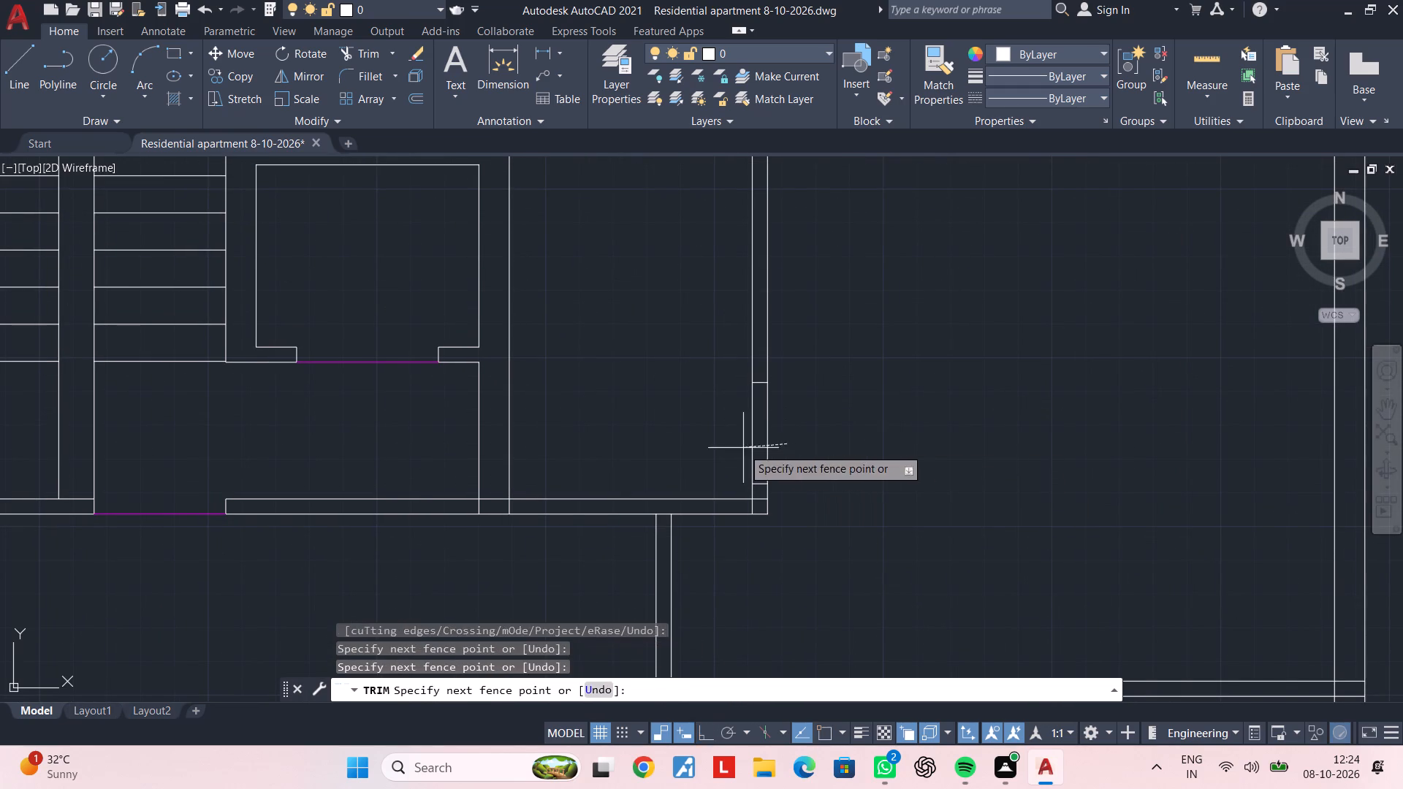
left_click(742, 448)
Trim the overlapping lines at the wall corner just south of the new opening so the short return joins the horizontal wall.
middle_click_drag(875, 423, 879, 402)
scroll(764, 472, "up", 3)
left_click(761, 492)
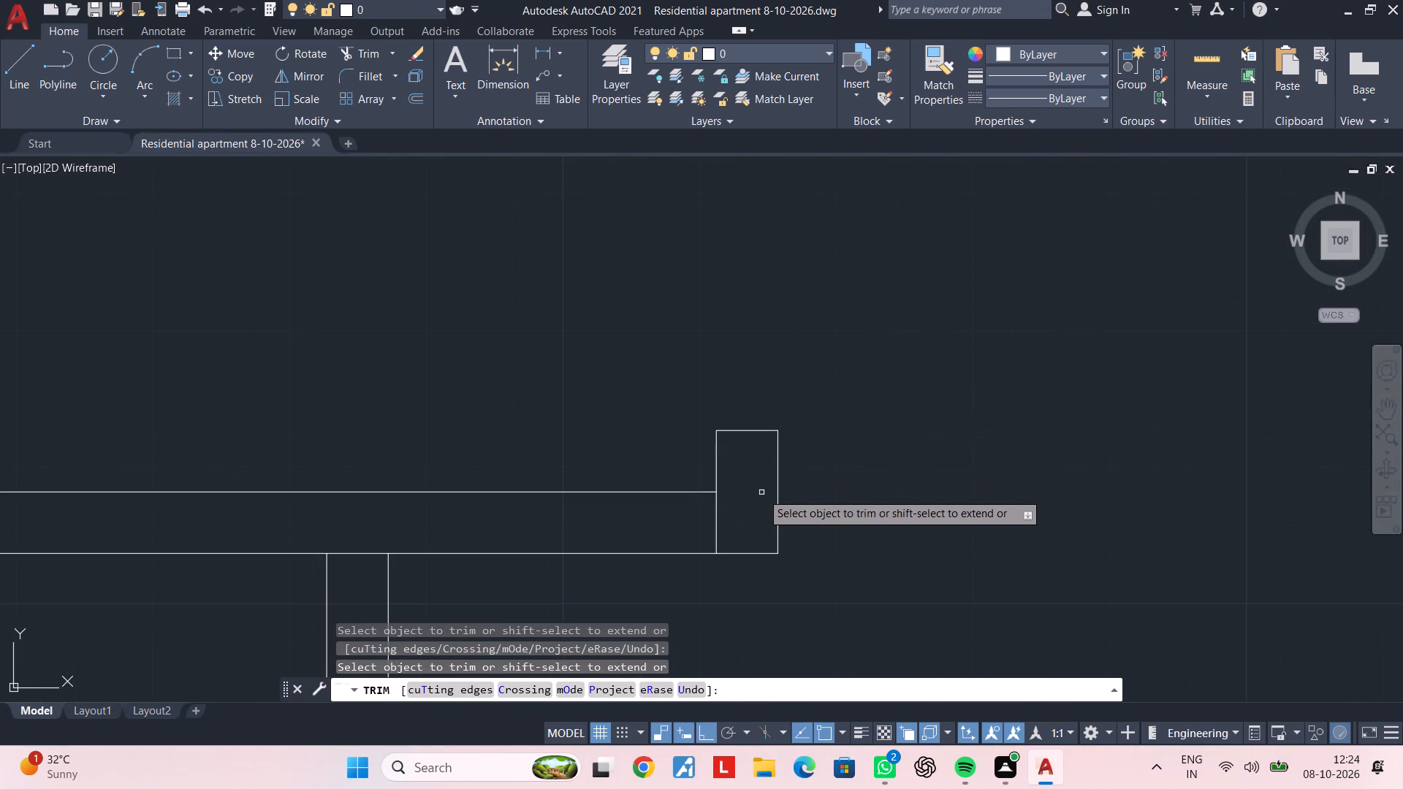
left_click(719, 517)
left_click(712, 519)
key("Escape")
scroll(840, 530, "down", 3)
middle_click_drag(848, 520, 852, 400)
key("Escape")
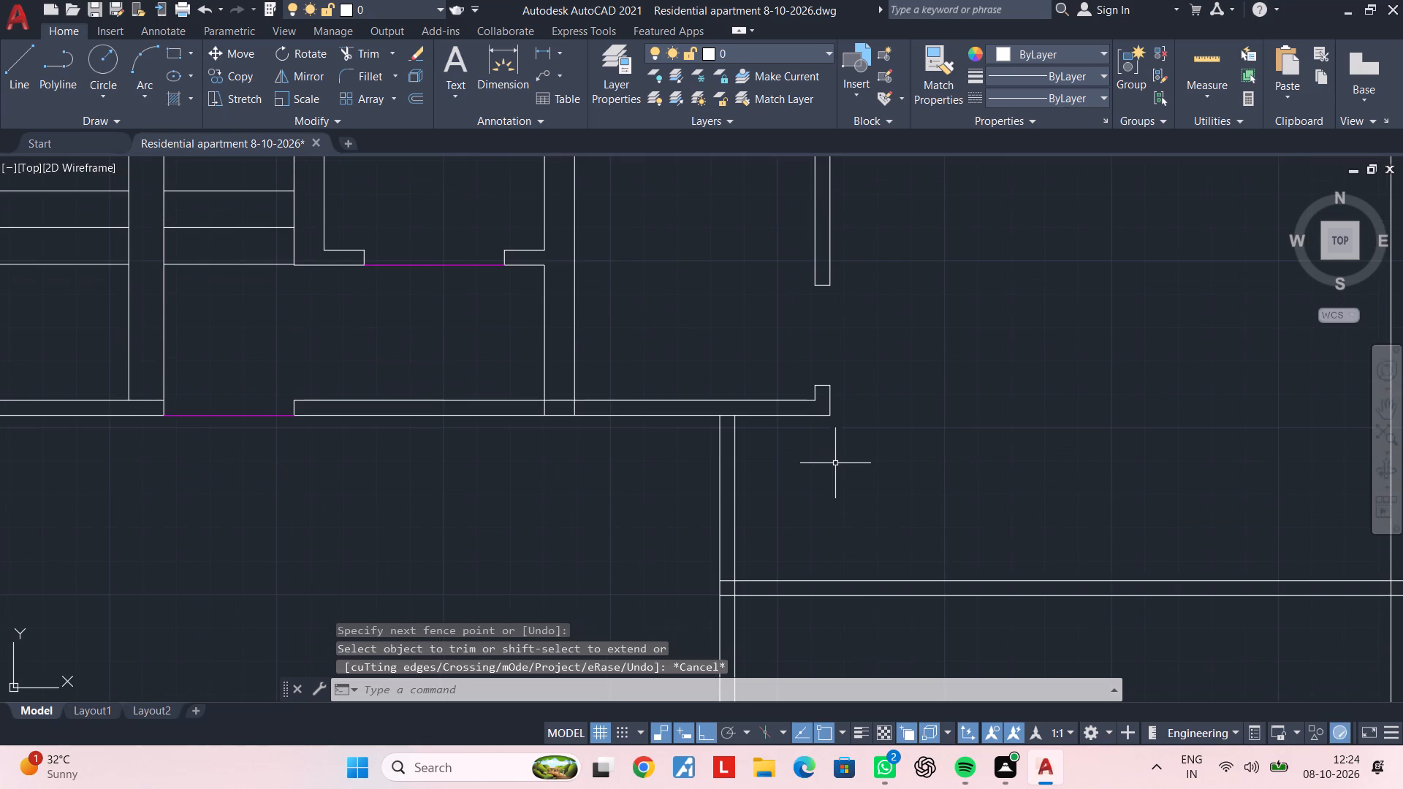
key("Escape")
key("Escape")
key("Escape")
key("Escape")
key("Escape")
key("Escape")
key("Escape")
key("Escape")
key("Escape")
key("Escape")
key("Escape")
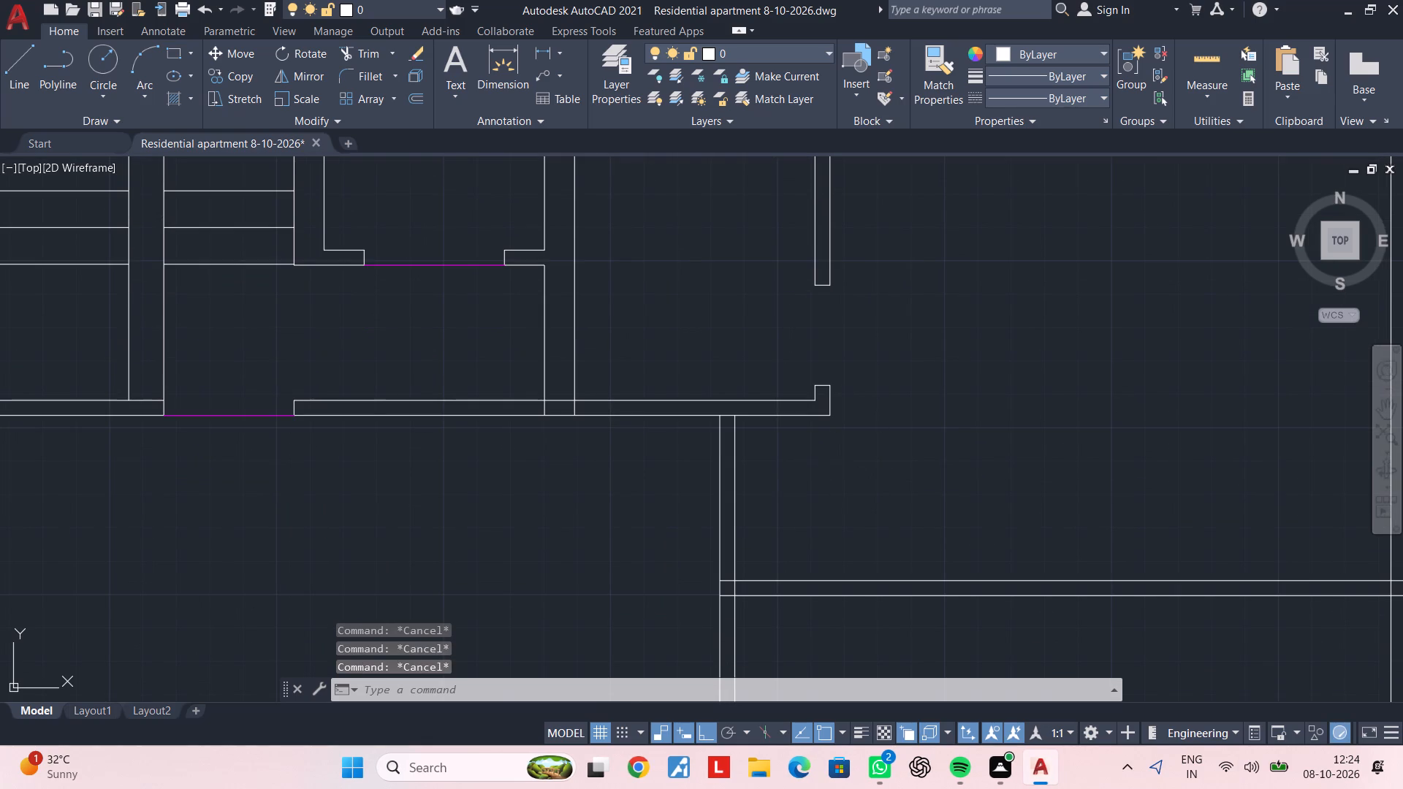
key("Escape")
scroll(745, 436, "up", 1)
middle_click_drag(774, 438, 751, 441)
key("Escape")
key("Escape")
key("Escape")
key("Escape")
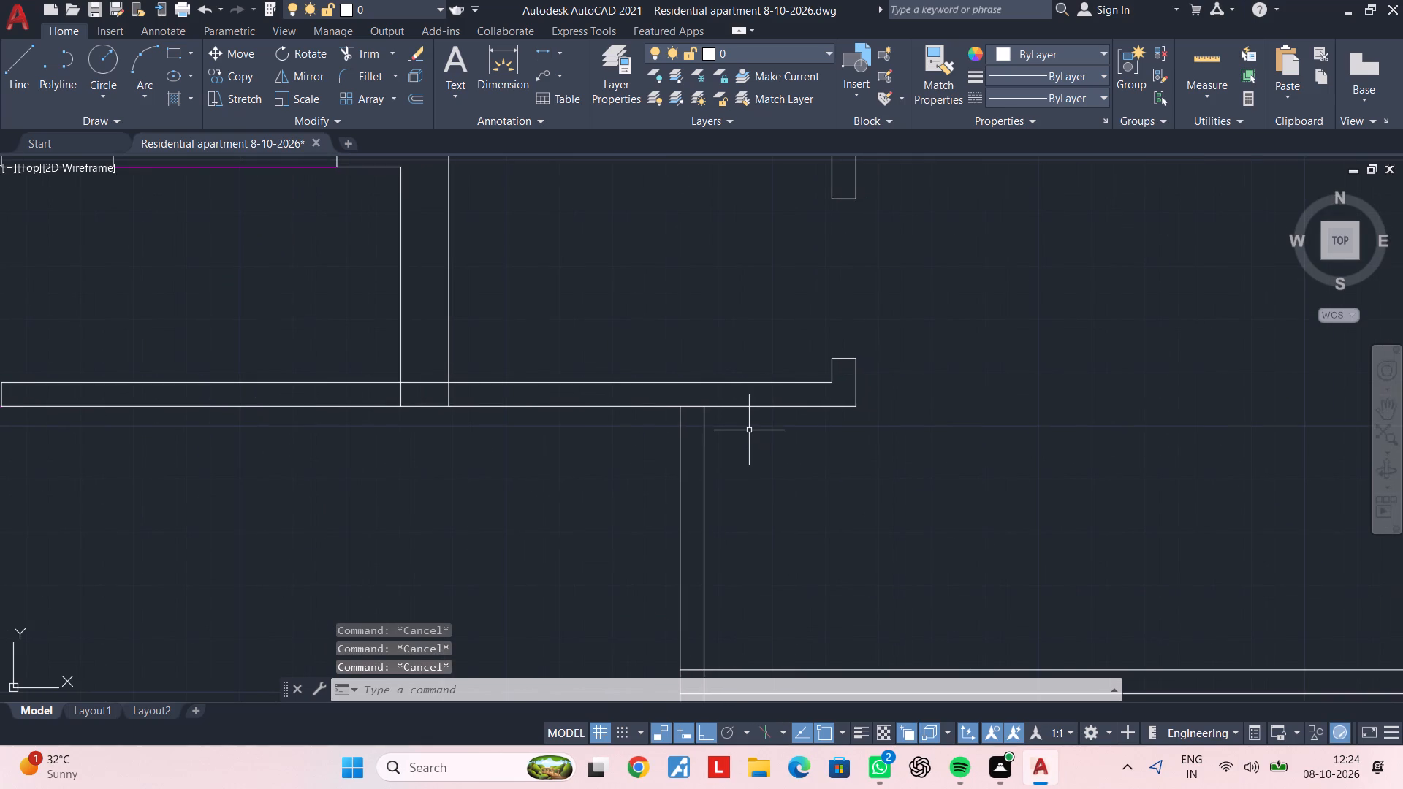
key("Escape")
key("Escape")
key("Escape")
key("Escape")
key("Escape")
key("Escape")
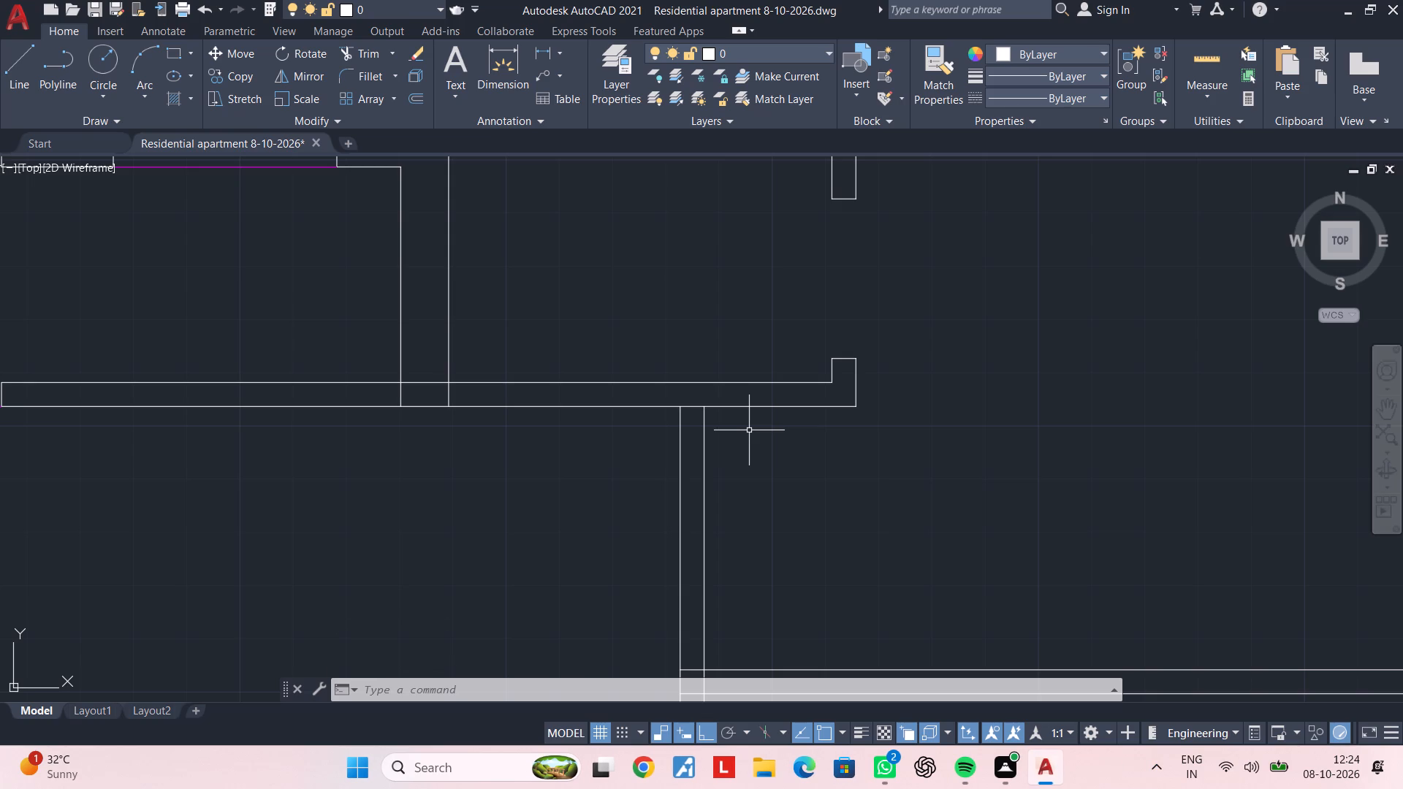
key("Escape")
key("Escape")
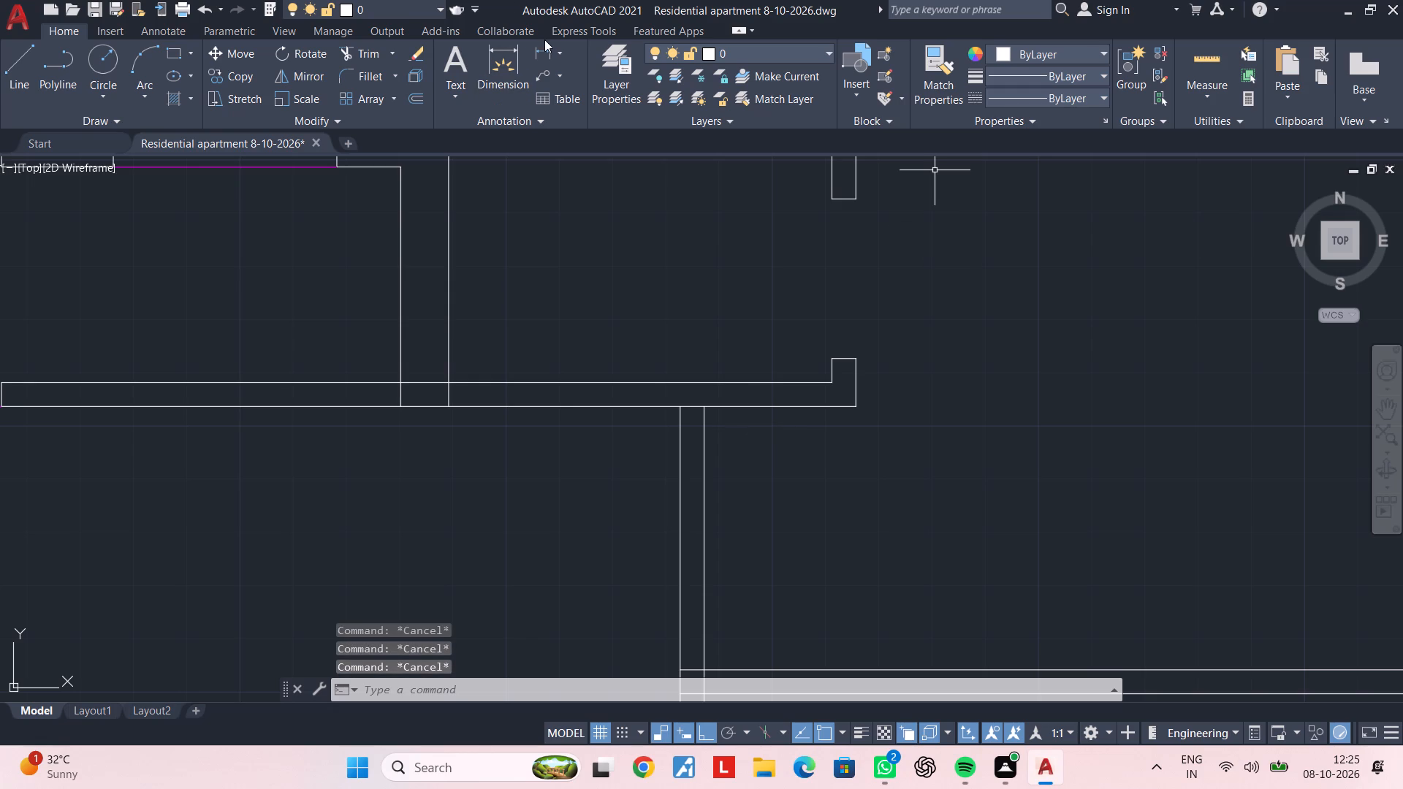
Measure from the north-south wall's east face to the east end of the horizontal wall above it.
left_click(543, 49)
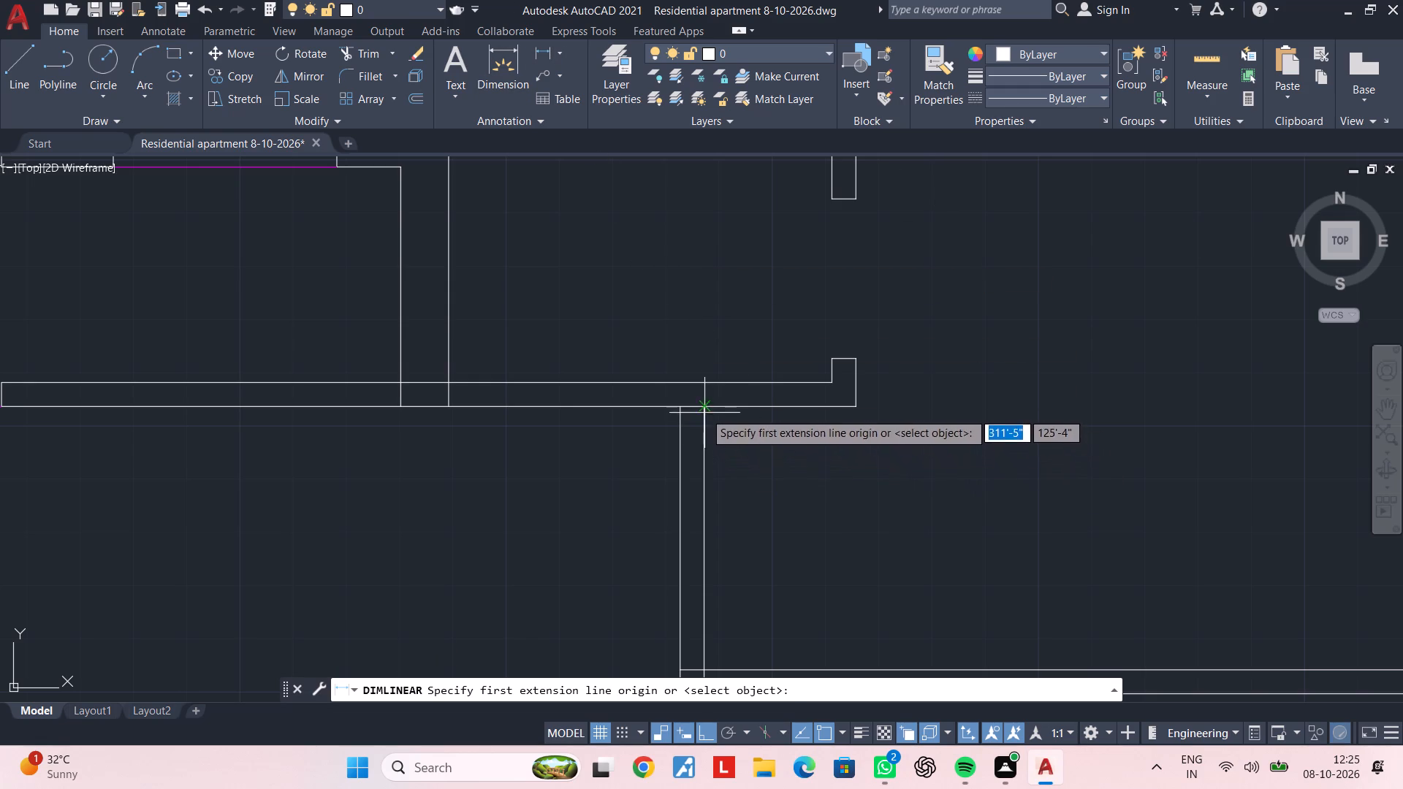
left_click(704, 411)
left_click(858, 406)
key("Escape")
key("Escape")
key("Escape")
key("Escape")
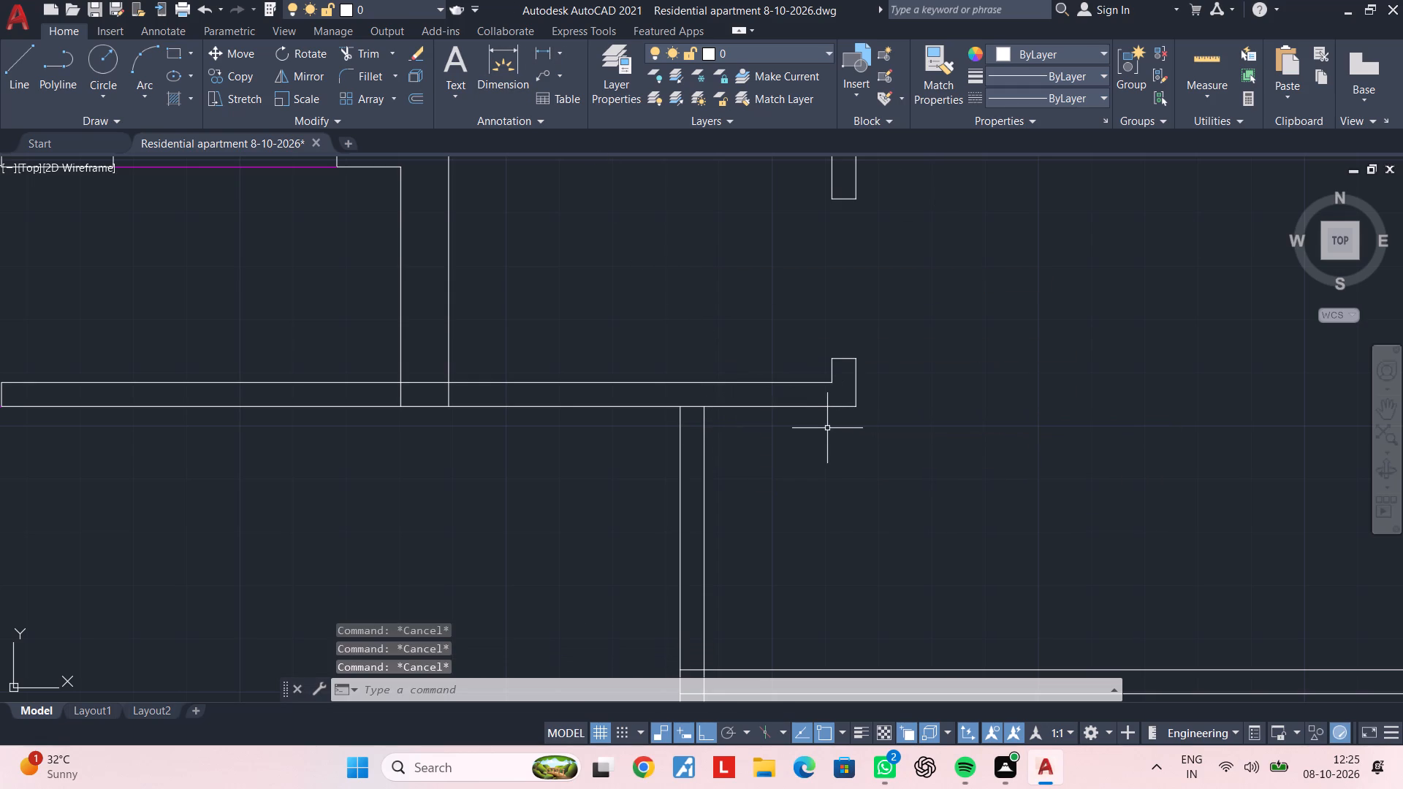
key("Escape")
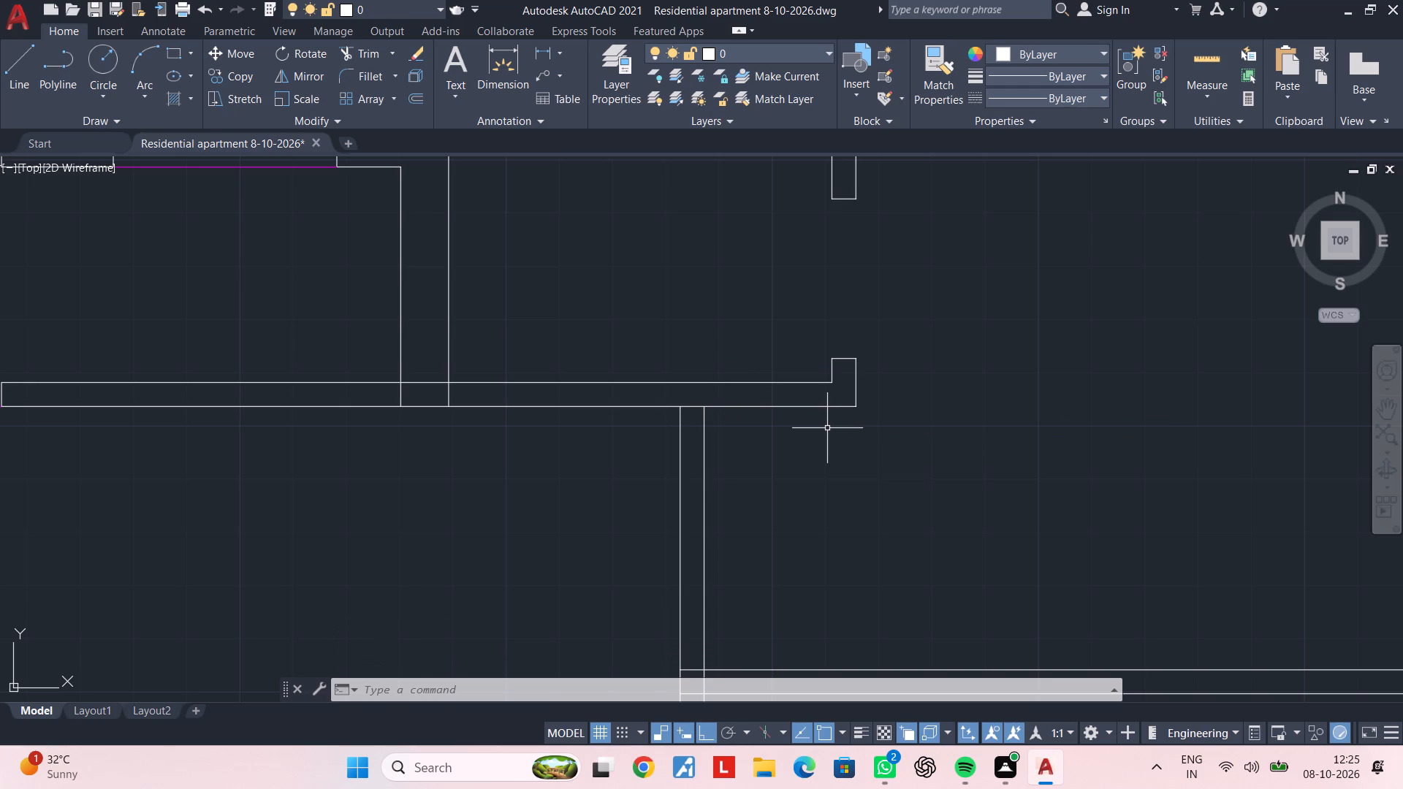
key("Escape")
key("Escape")
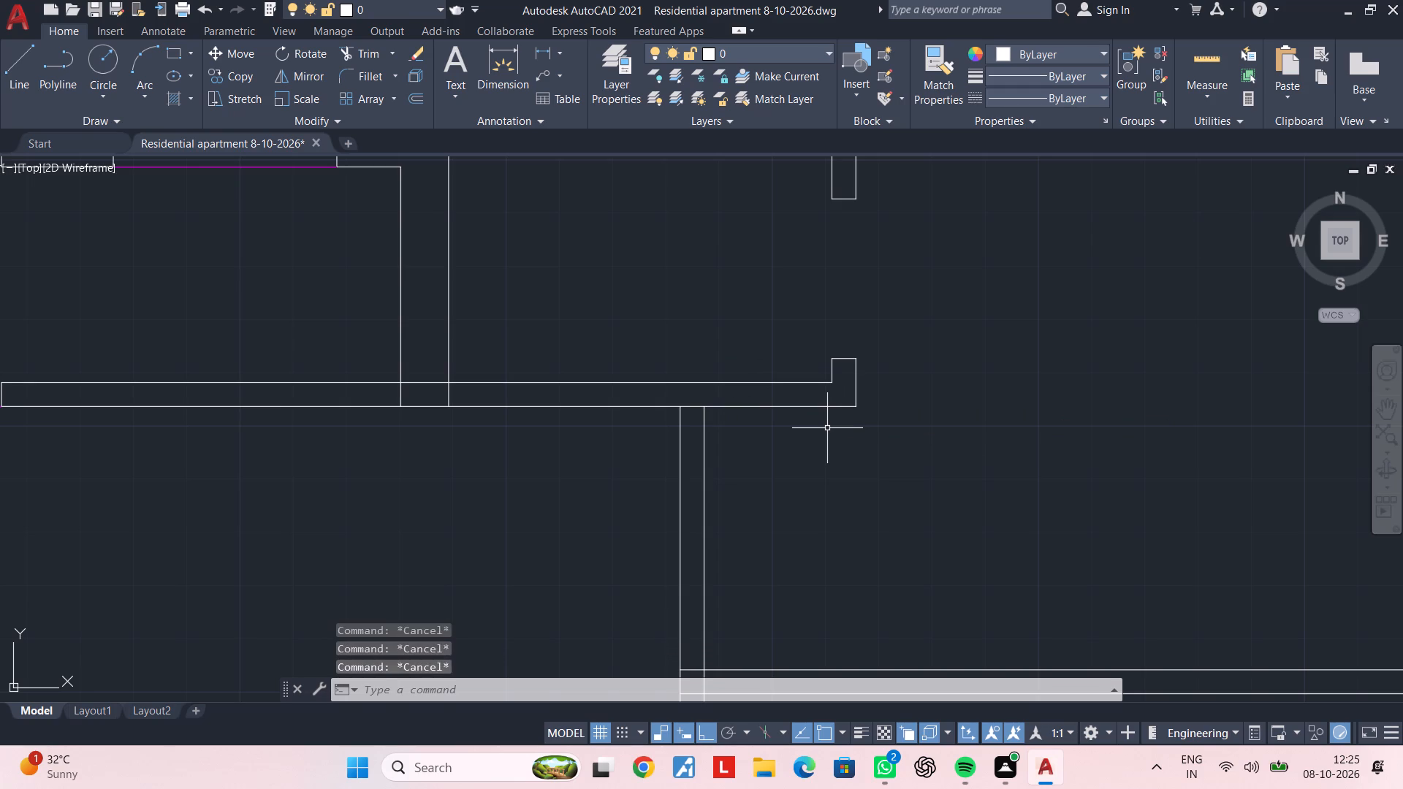
Offset the north face of the east room's lower horizontal wall northward by 7.5".
type("of 7.5\"")
key("Return")
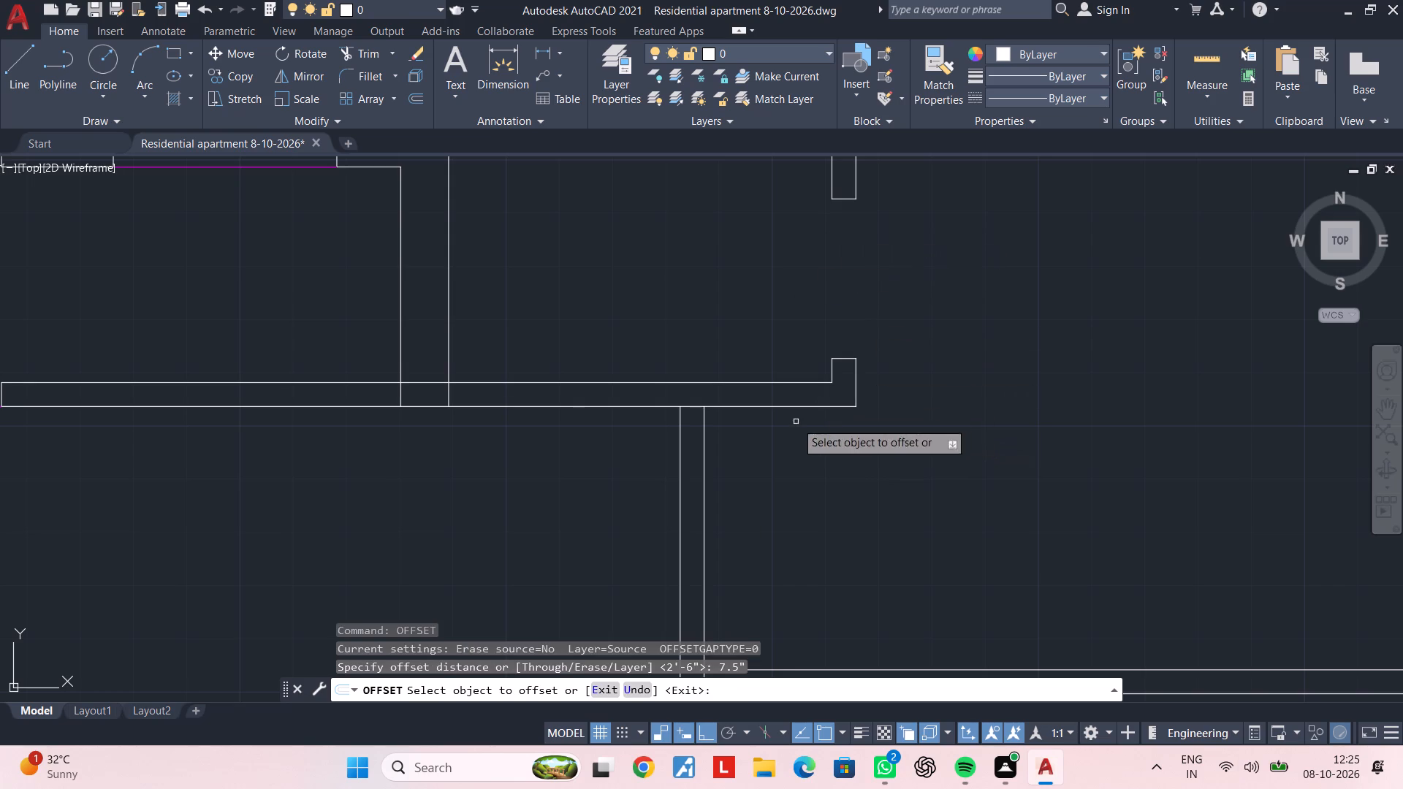
middle_click_drag(796, 422, 796, 299)
left_click(766, 544)
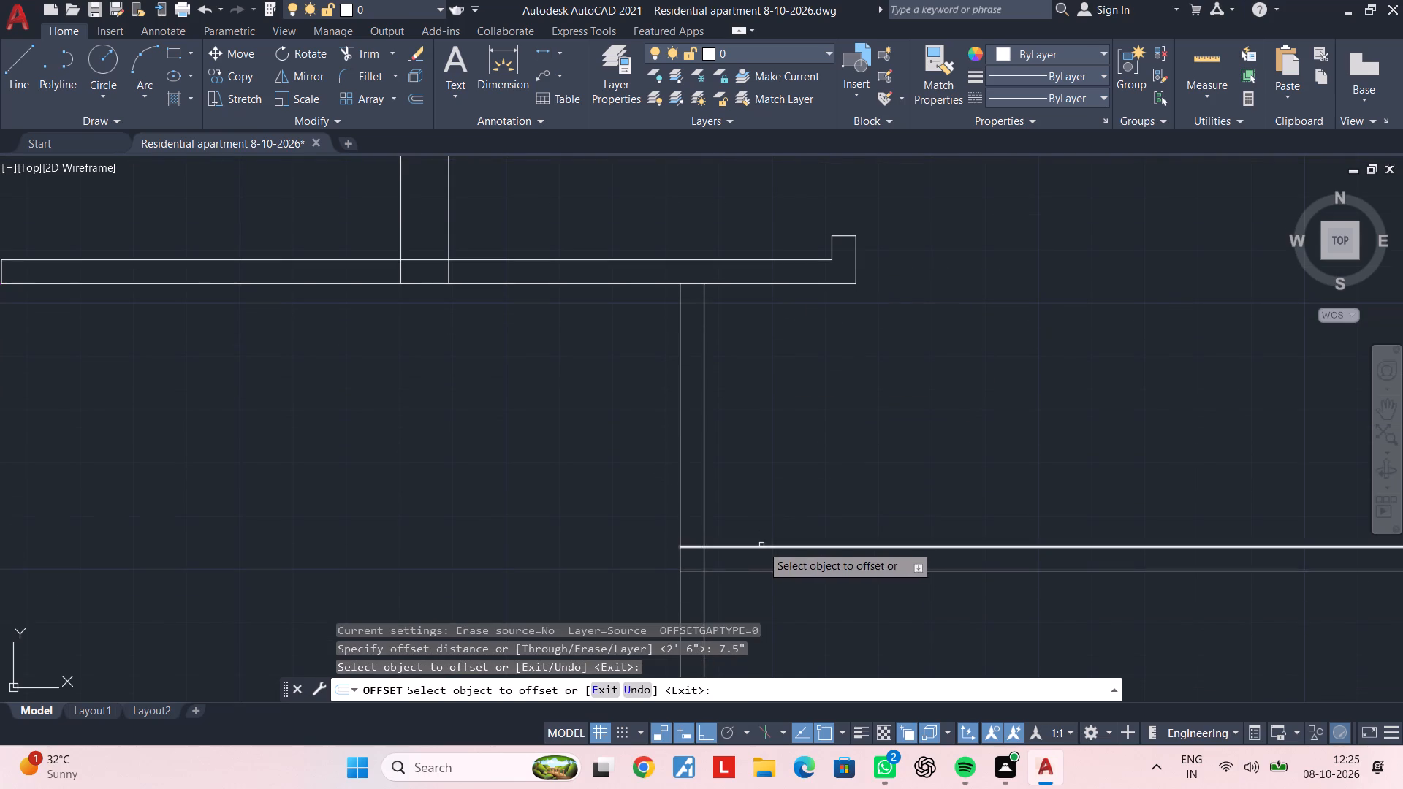
left_click(761, 545)
left_click(767, 491)
key("space")
Offset the new horizontal line northward by 3'3".
key("space")
type("3'3\"")
key("Return")
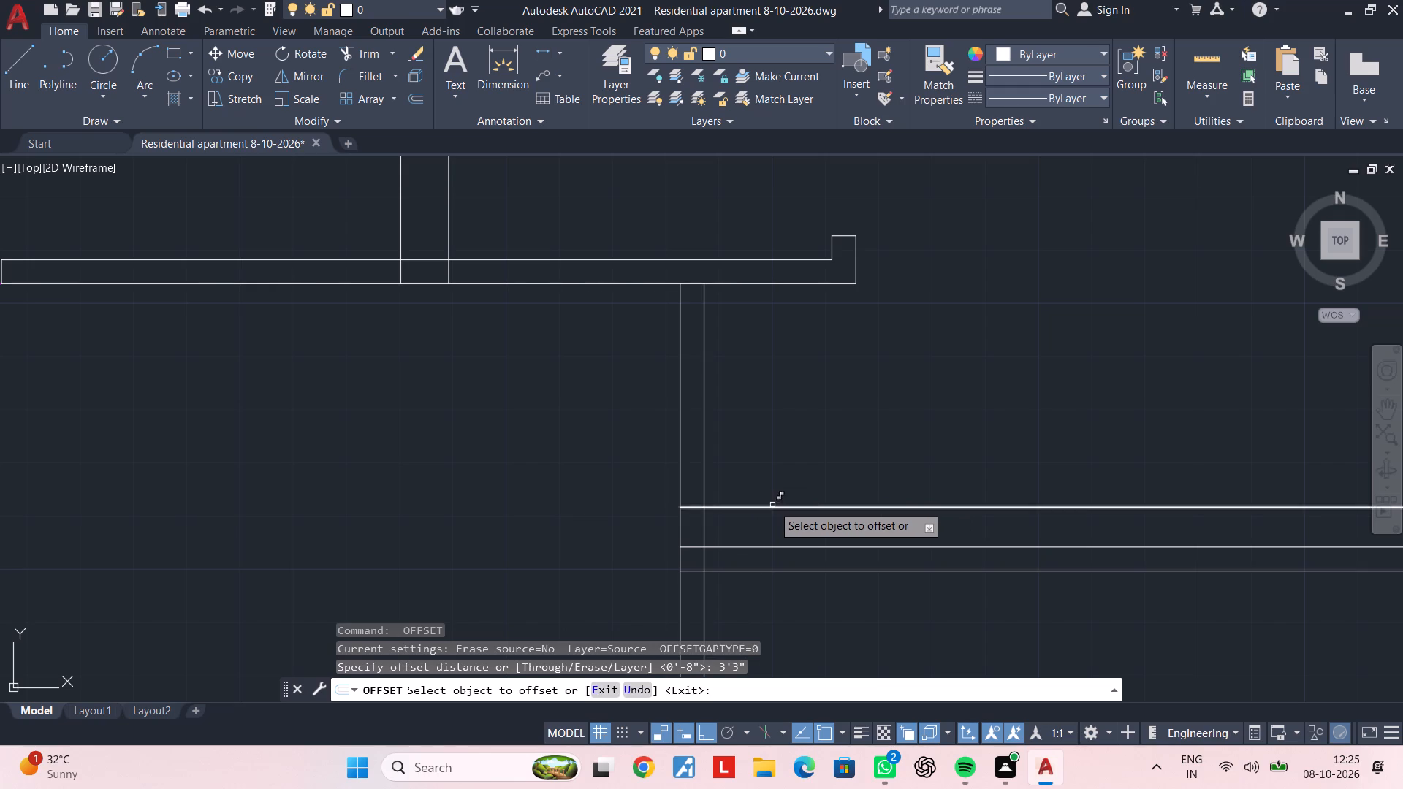
left_click(772, 505)
left_click(775, 313)
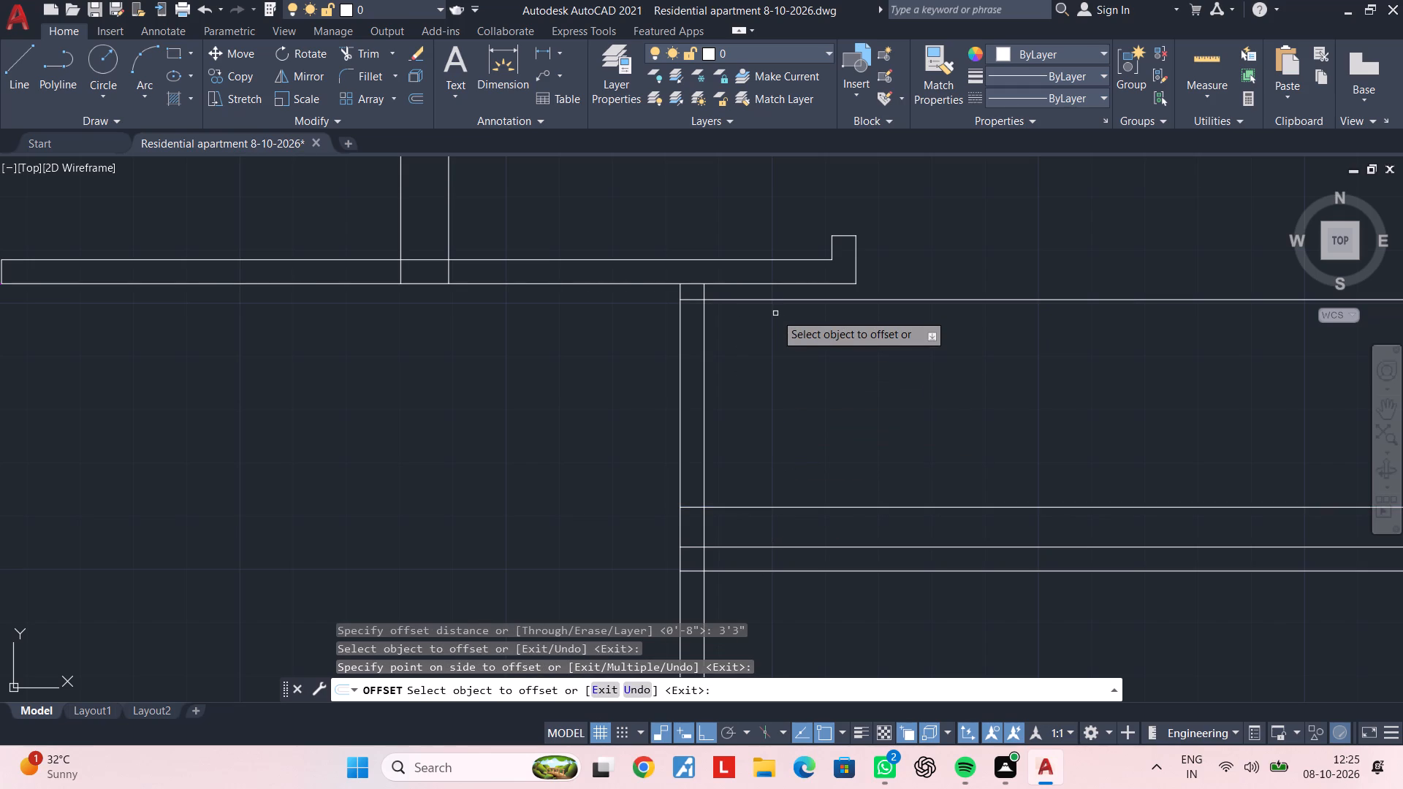
key("Escape")
key("Escape")
key("Escape")
Trim both offset lines back to the north-south wall and remove that wall's faces between them for a 3'3" opening.
type("tr")
key("space")
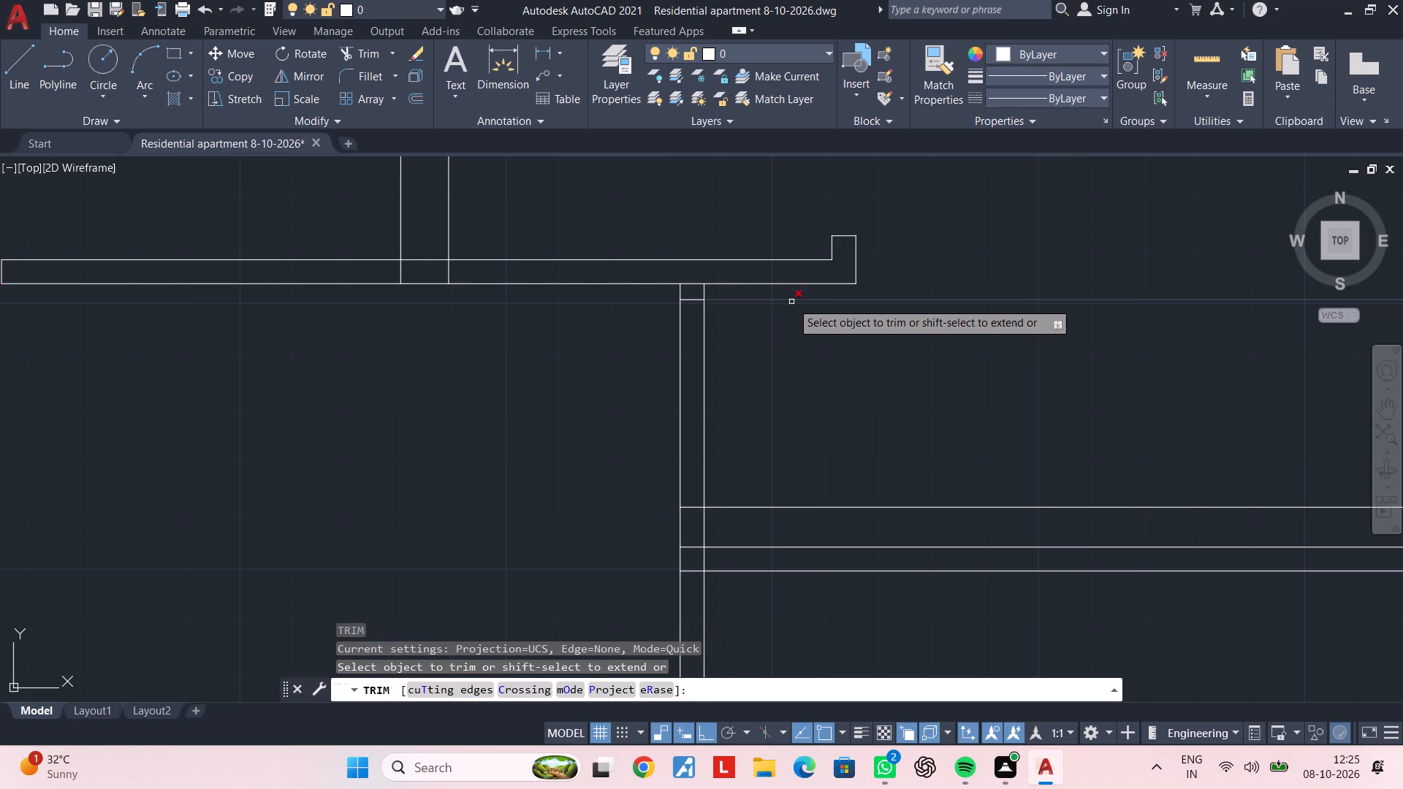
left_click(791, 302)
left_click(815, 508)
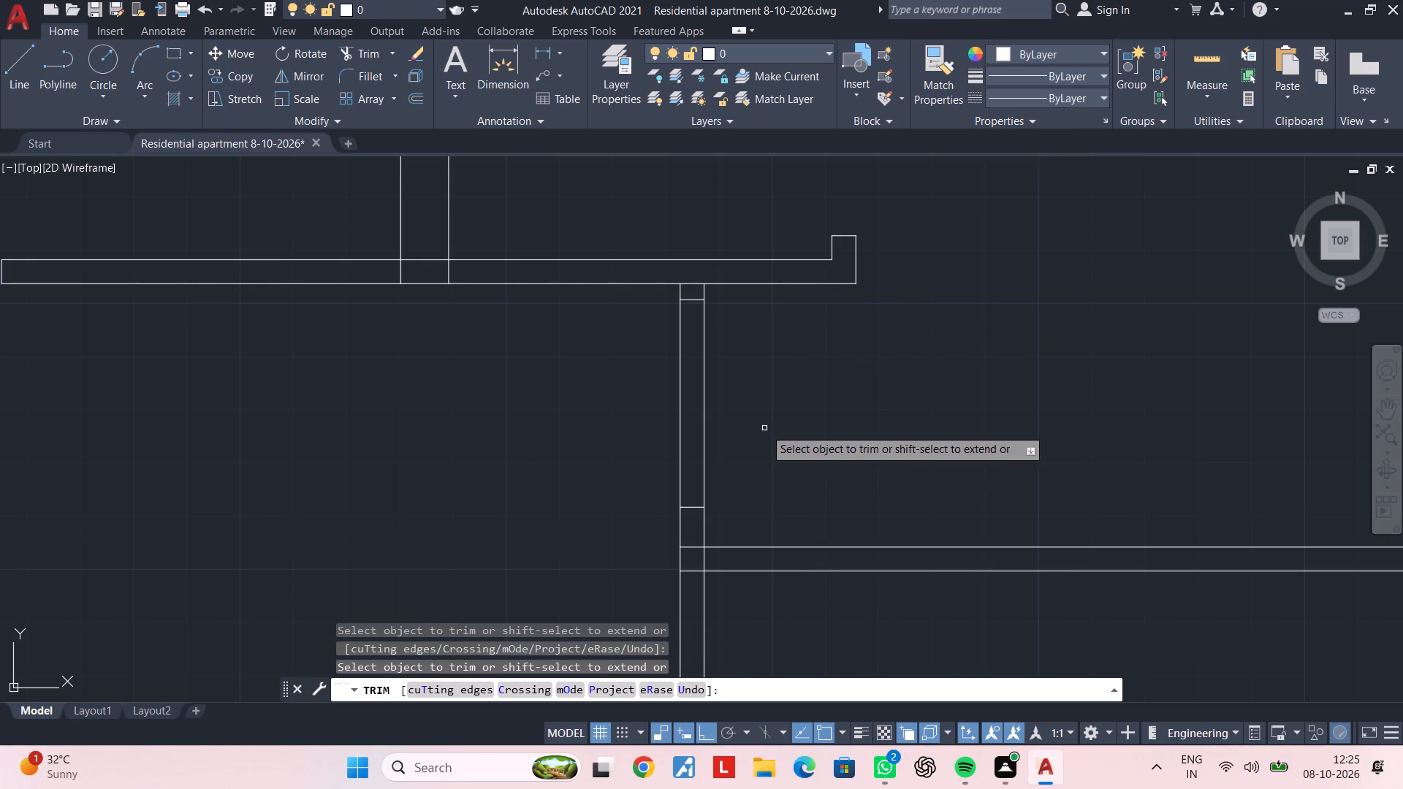
left_click(764, 427)
left_click(535, 437)
Trim the line closing the short stub north of the opening and the horizontal wall's north face inside the north-south wall.
middle_click_drag(796, 417, 800, 399)
left_click(696, 263)
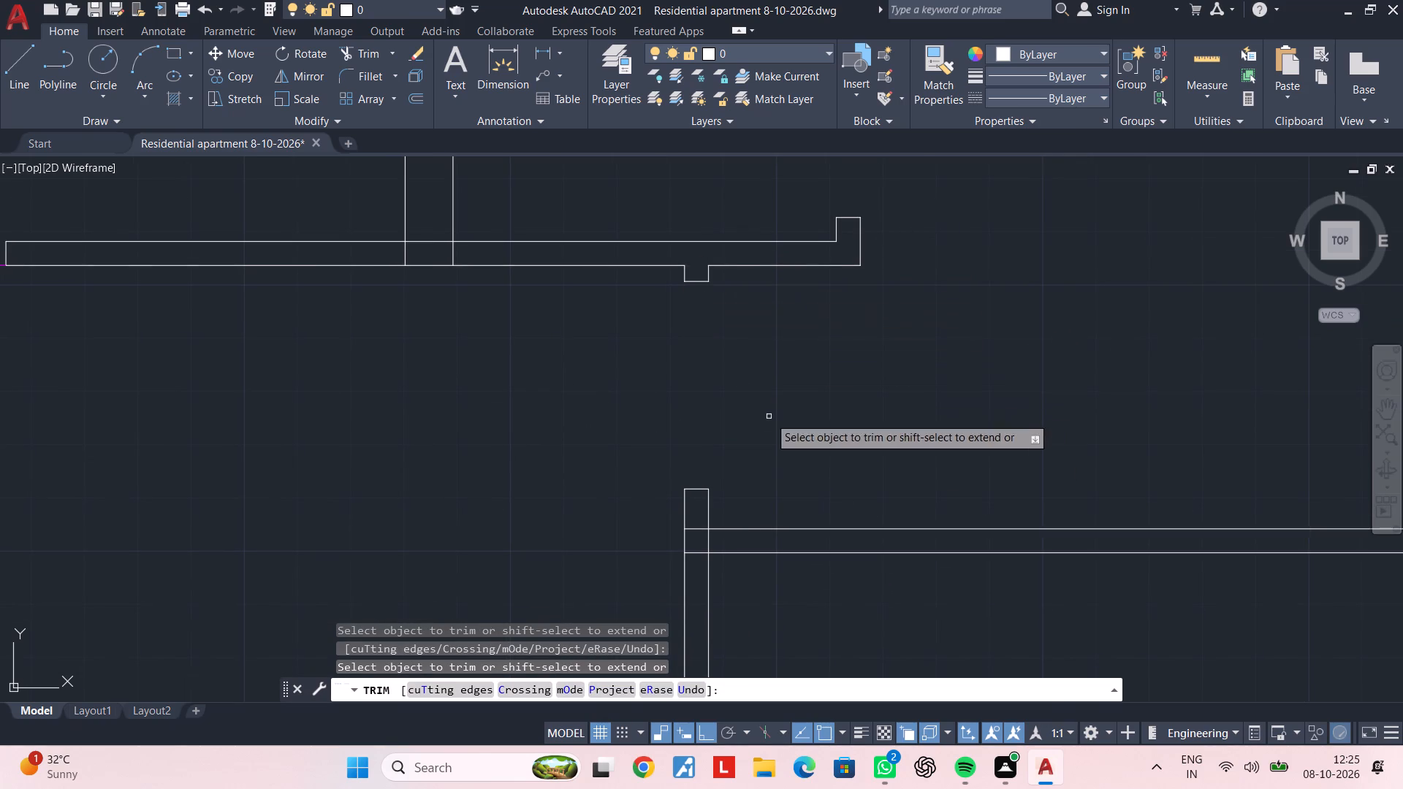
middle_click_drag(777, 359, 777, 304)
left_click(700, 475)
key("Escape")
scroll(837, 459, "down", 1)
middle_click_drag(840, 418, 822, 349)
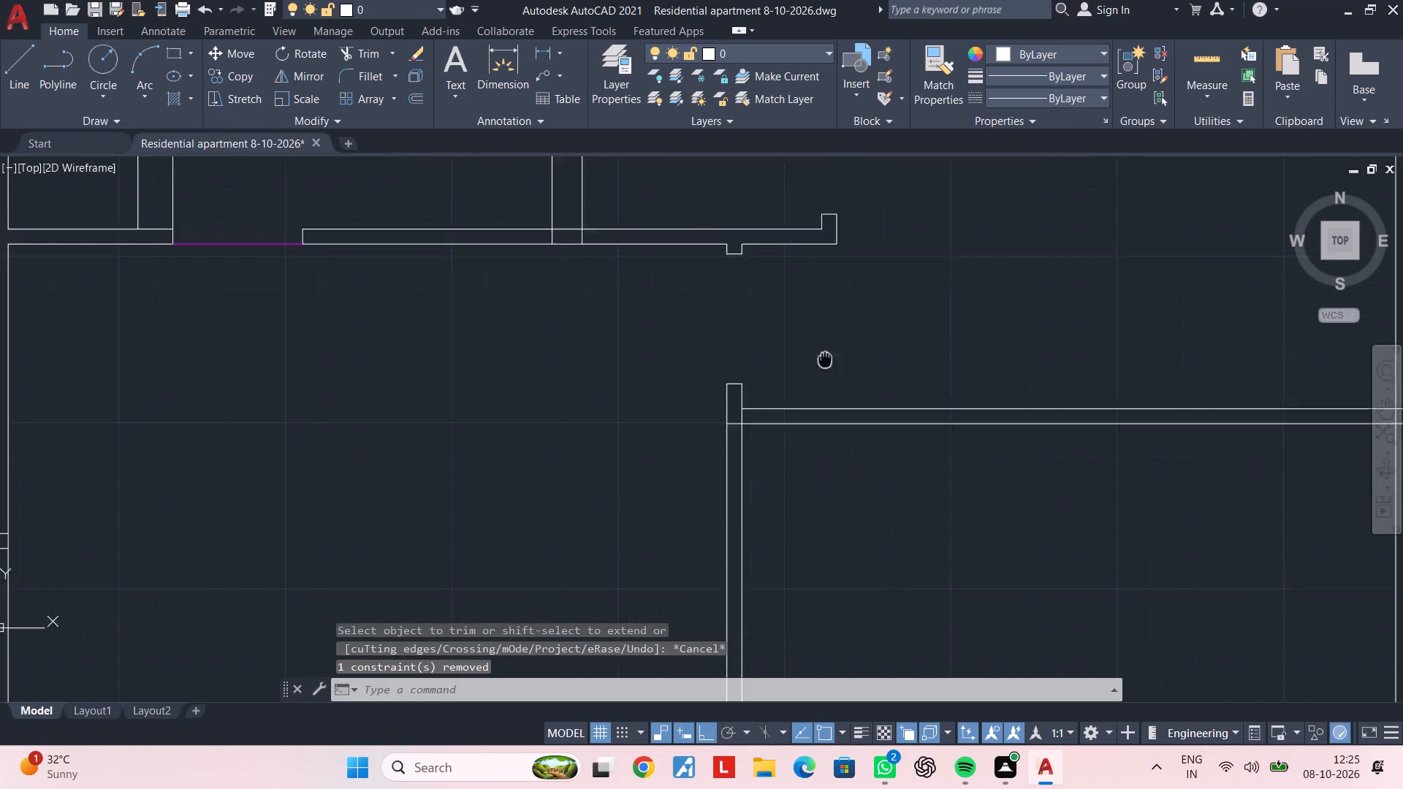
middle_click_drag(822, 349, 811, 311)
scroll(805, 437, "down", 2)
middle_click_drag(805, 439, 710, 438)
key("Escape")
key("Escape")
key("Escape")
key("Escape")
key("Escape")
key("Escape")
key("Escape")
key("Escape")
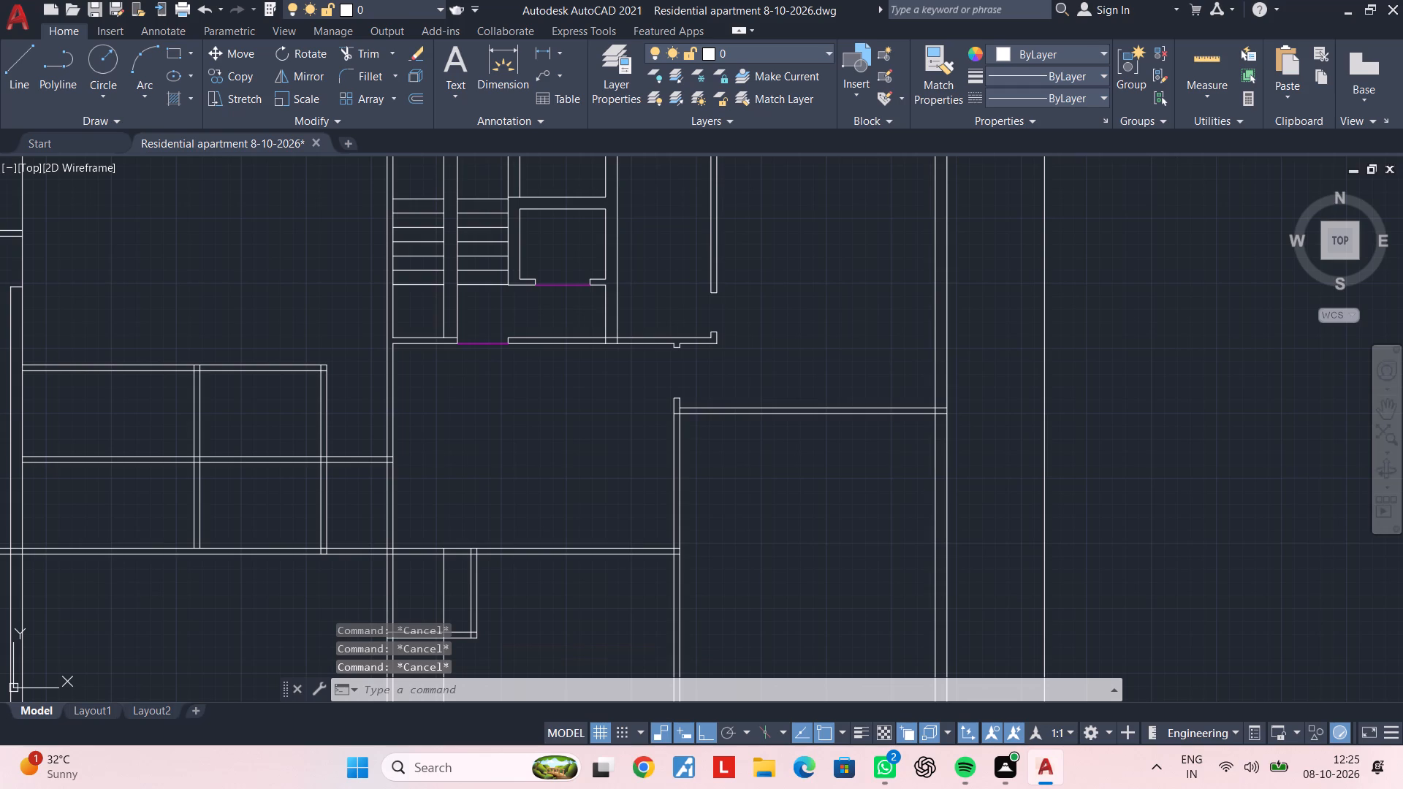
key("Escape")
Offset the south face of the horizontal wall between the east rooms southward by 3'3".
scroll(688, 435, "up", 2)
middle_click_drag(767, 407, 677, 430)
key("Escape")
key("Escape")
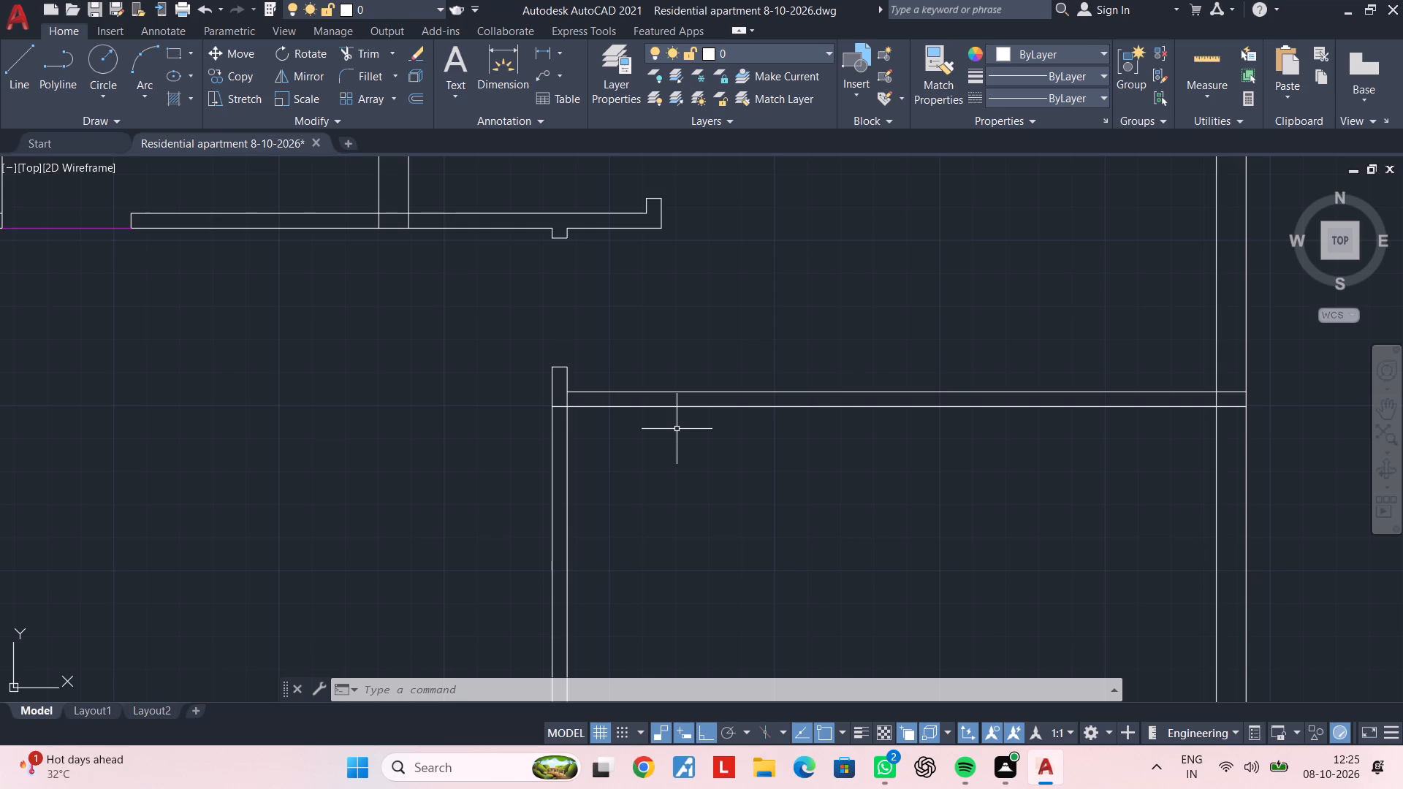
key("Escape")
key("Escape")
type("of 3'3\"")
key("Return")
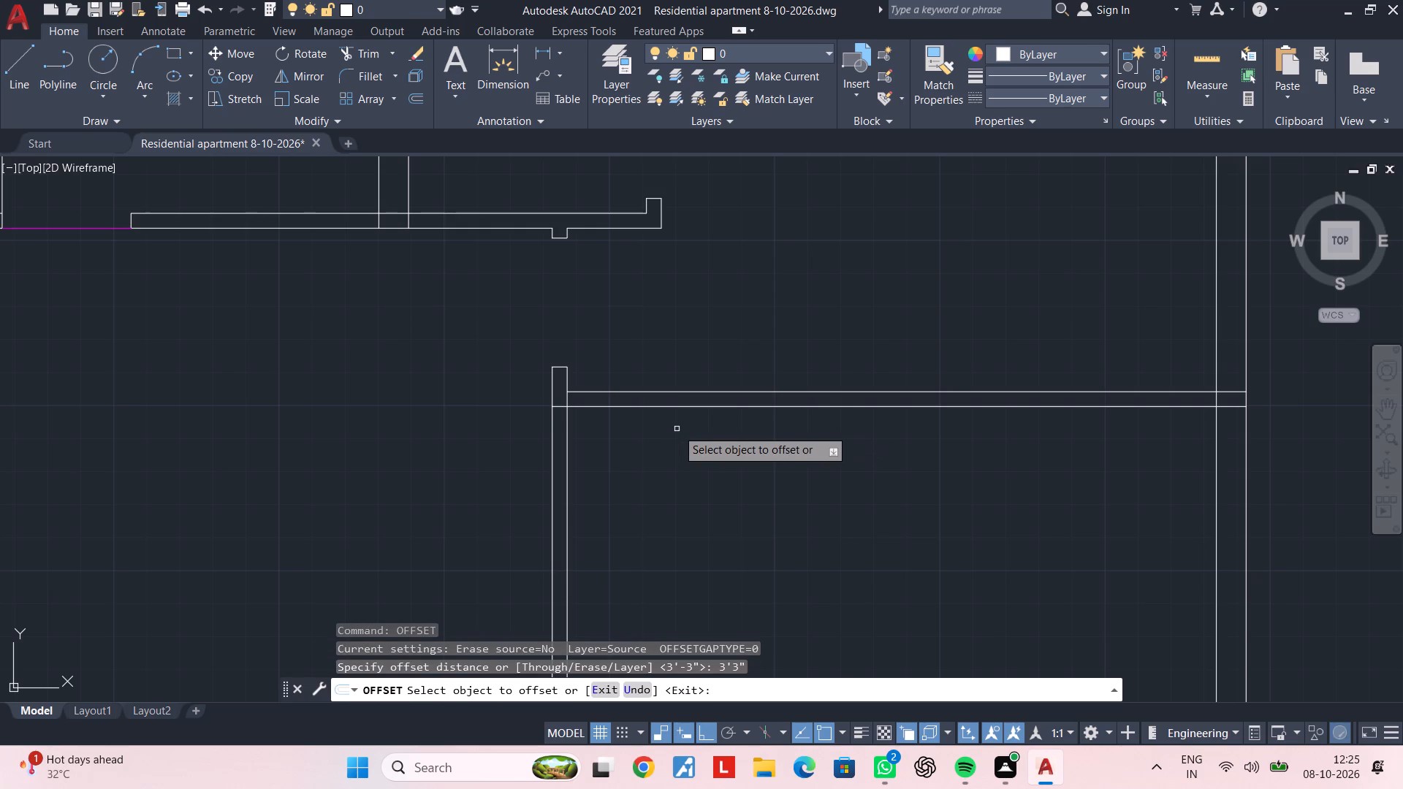
left_click(640, 408)
left_click(644, 502)
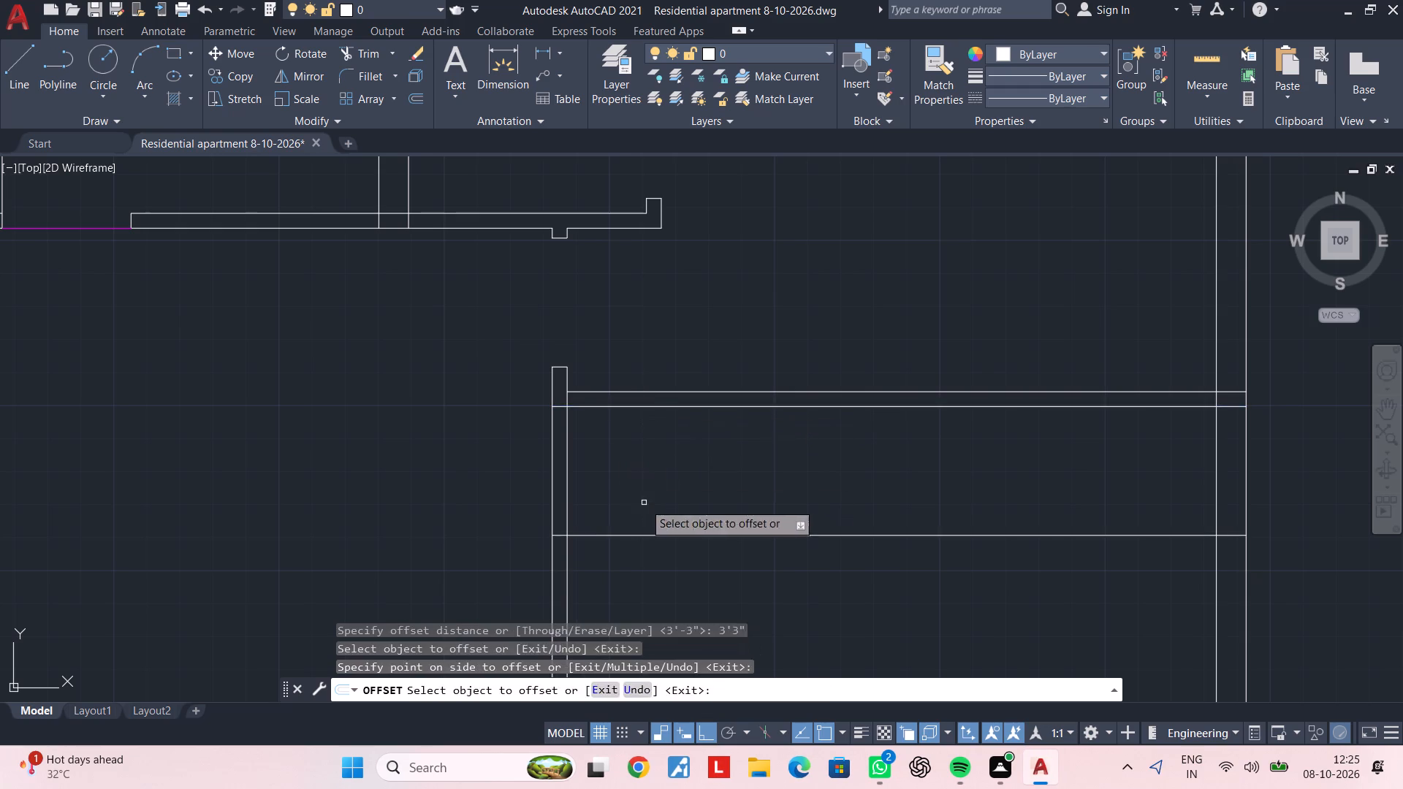
key("Escape")
Trim the new offset line out of the southeast room, keeping its piece across the room's west wall.
scroll(628, 502, "down", 1)
middle_click_drag(628, 502, 631, 466)
key("Escape")
key("t")
key("r")
key("space")
left_click(648, 470)
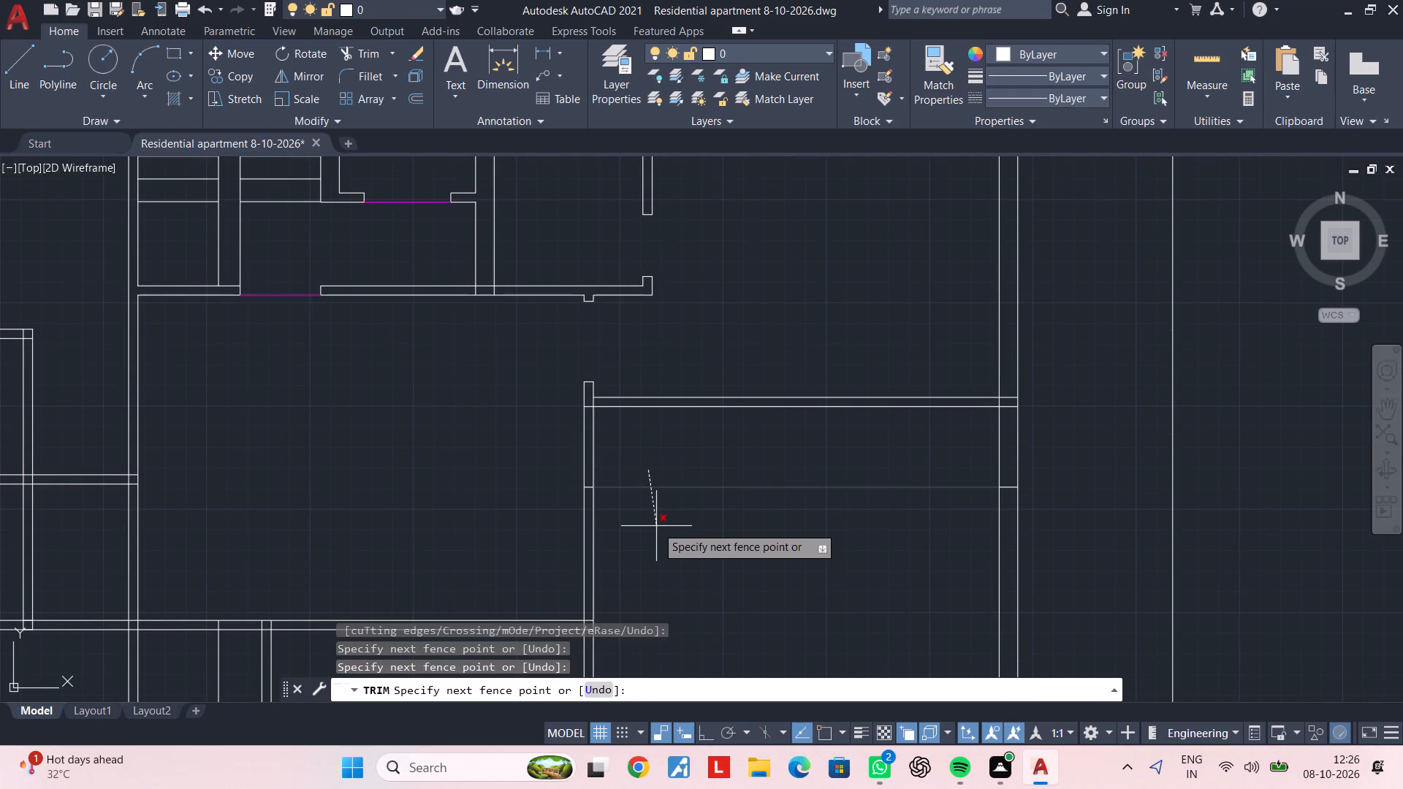
left_click(656, 526)
key("Escape")
Delete the offset line's leftover piece within the east wall.
left_click_drag(924, 422, 951, 446)
left_click(1103, 507)
key("Delete")
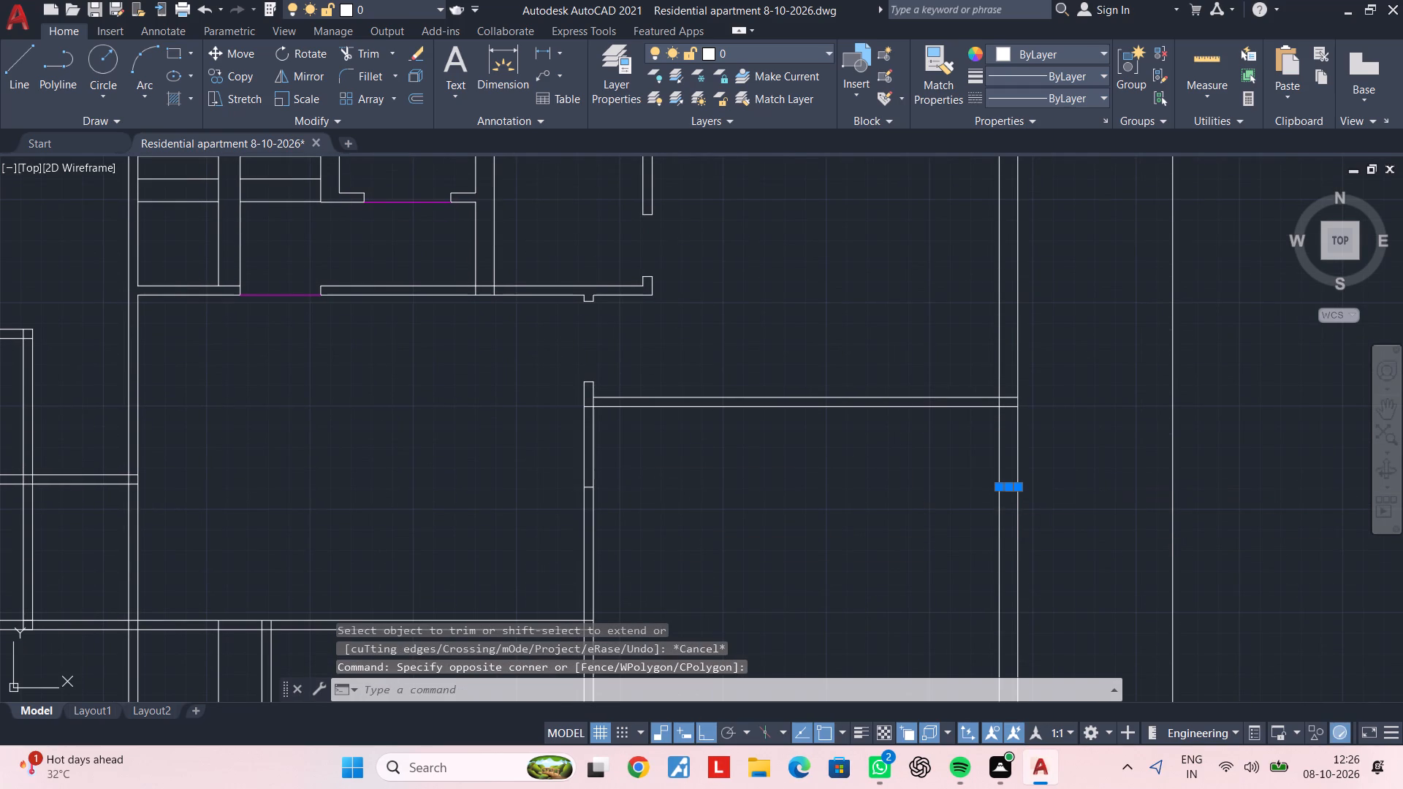
key("Escape")
key("Escape")
Trim the overlapping lines where the horizontal wall between the east rooms meets the east wall, forming a clean T-junction.
key("r")
key("Escape")
type("tr")
key("space")
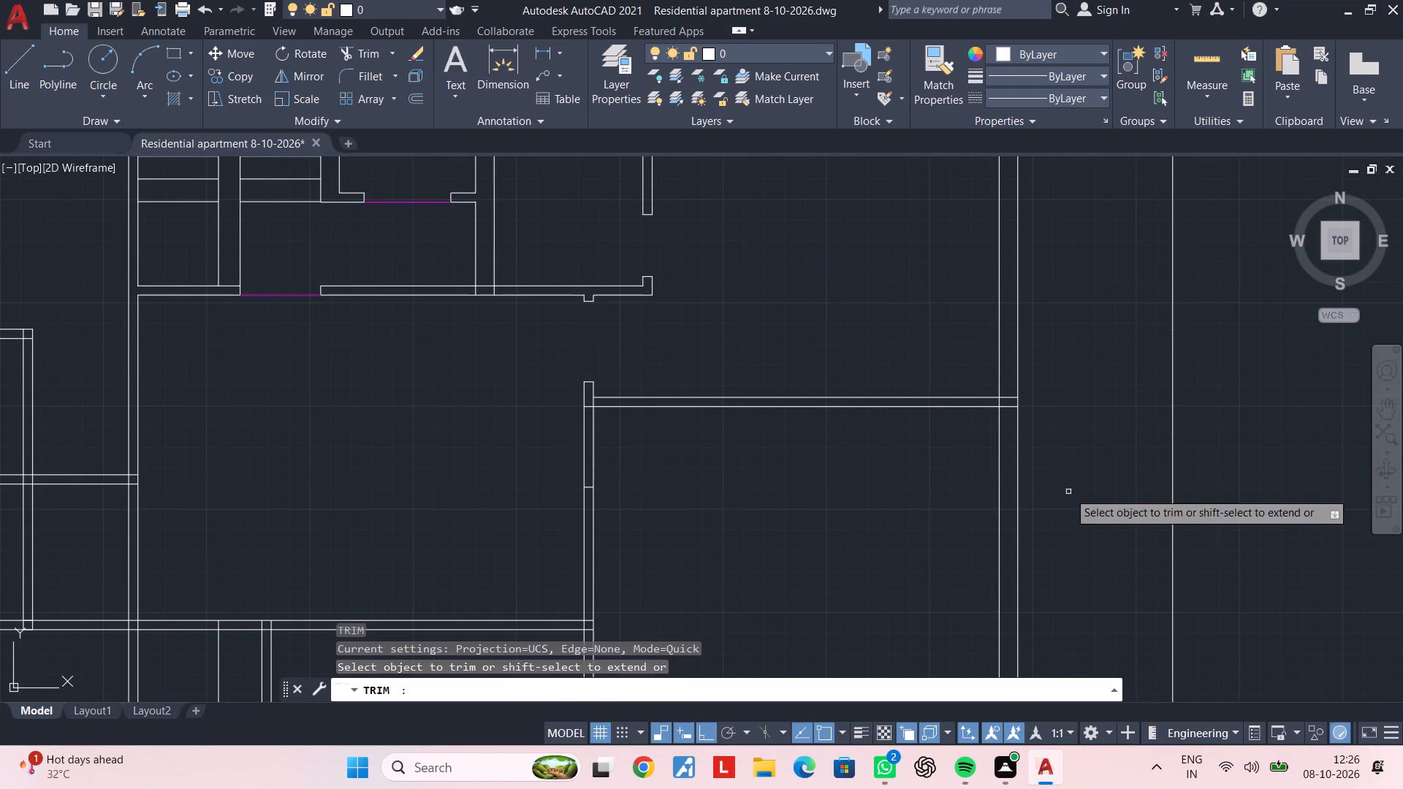
scroll(997, 369, "up", 2)
left_click(1019, 405)
left_click(1015, 484)
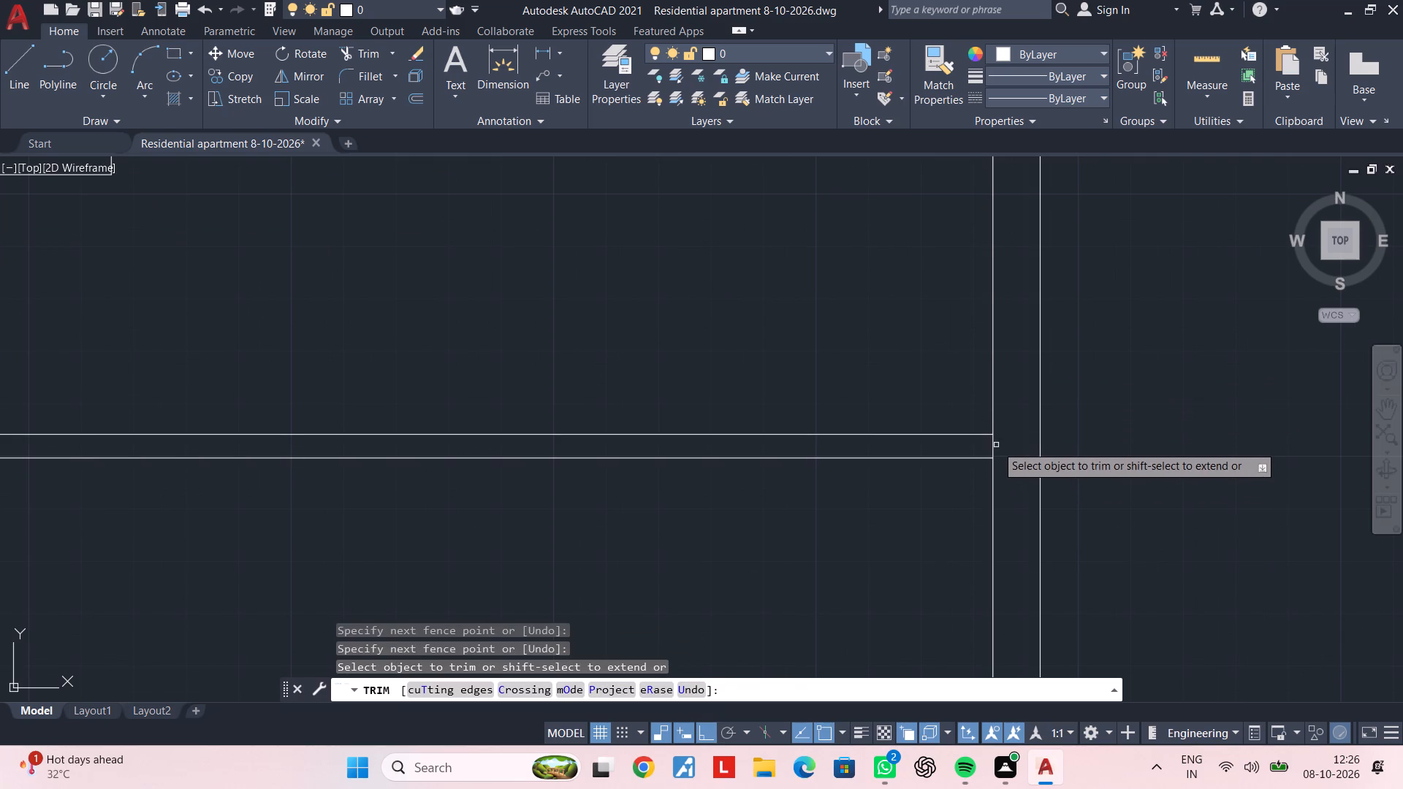
left_click(994, 445)
scroll(902, 497, "down", 2)
middle_click_drag(900, 499, 1114, 443)
middle_click_drag(869, 496, 908, 480)
key("Escape")
key("Escape")
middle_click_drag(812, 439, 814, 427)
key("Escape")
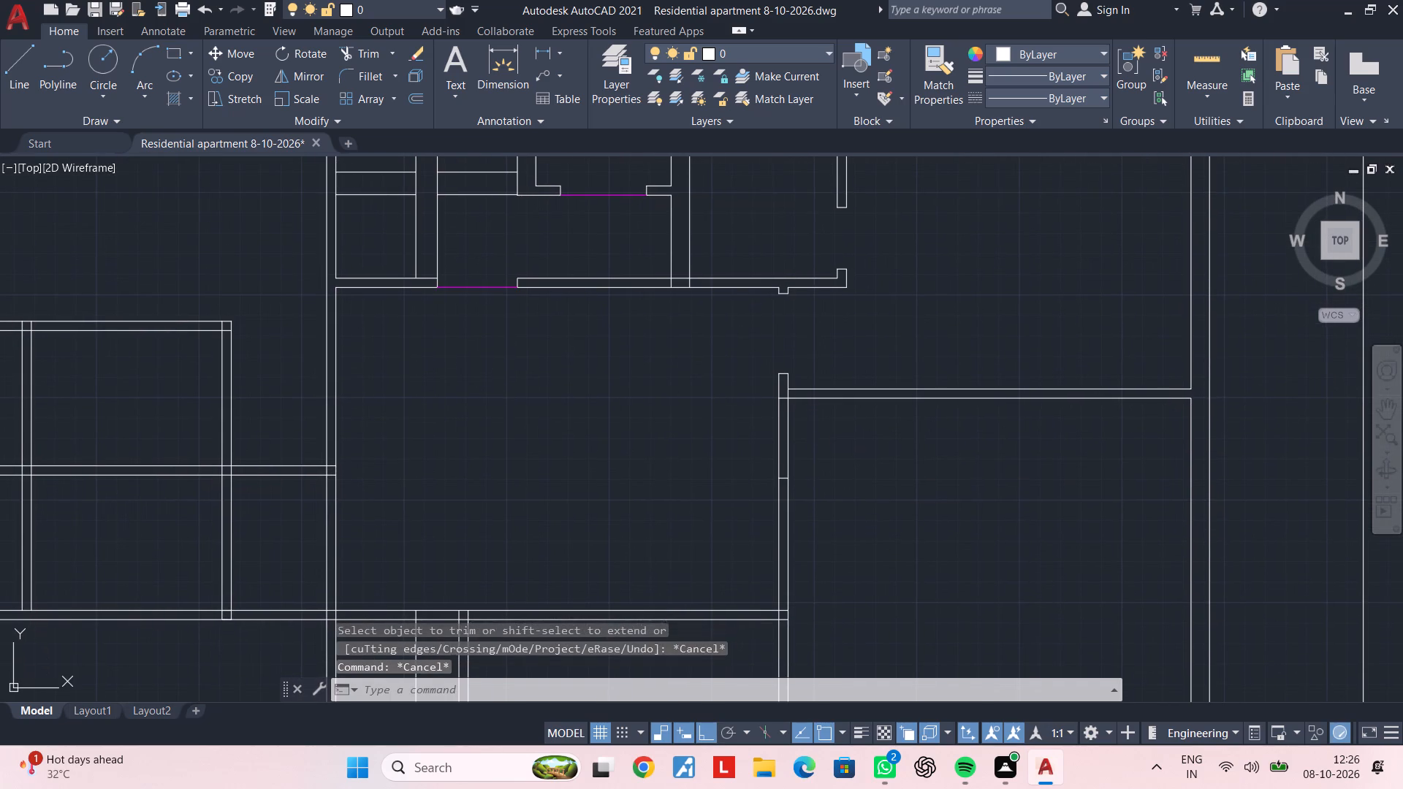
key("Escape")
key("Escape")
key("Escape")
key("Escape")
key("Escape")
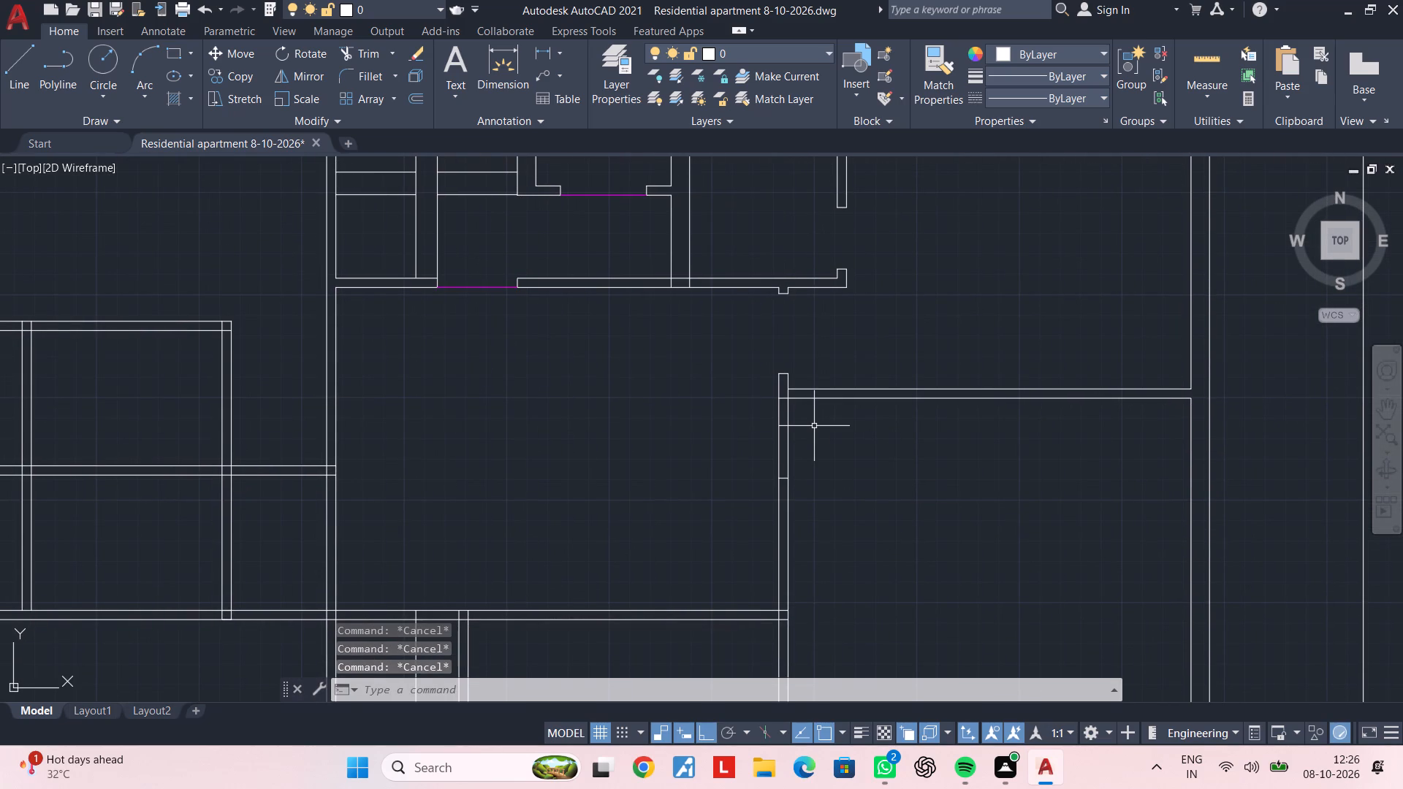
Trim the southeast room's west wall between the horizontal wall and the jamb line to cut its door opening and clean the corner.
key("Escape")
key("Escape")
key("space")
scroll(761, 379, "up", 1)
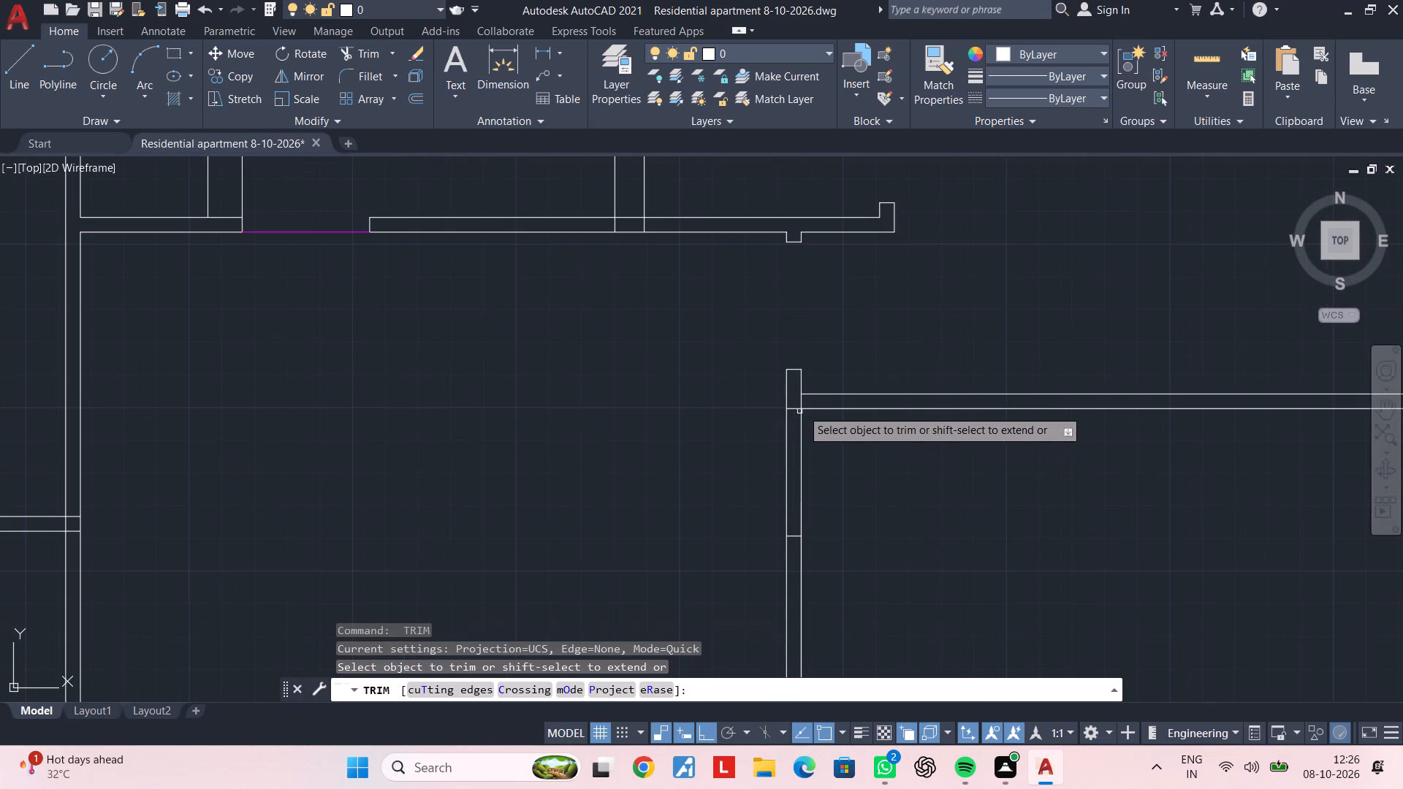
left_click(802, 405)
left_click(821, 470)
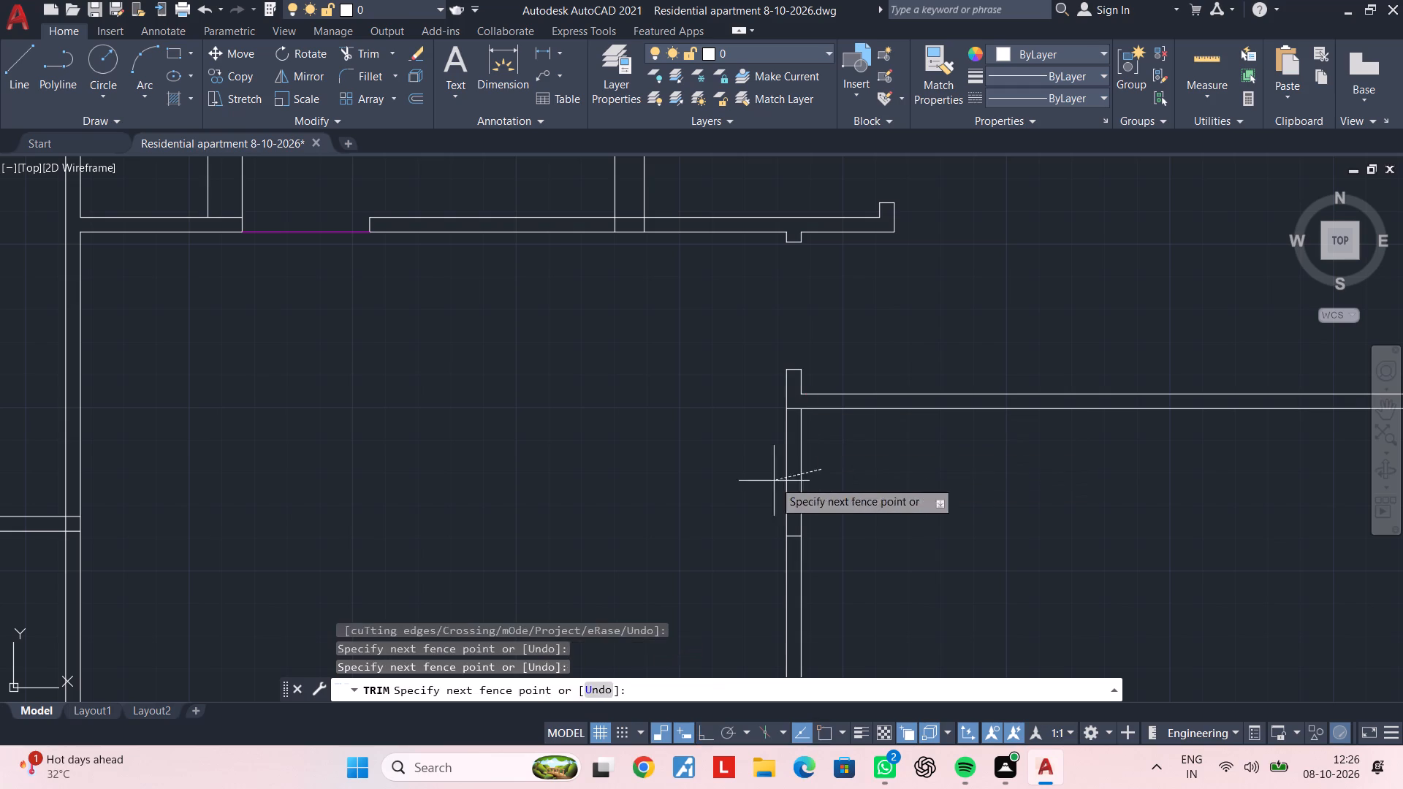
left_click(690, 493)
middle_click_drag(932, 528, 869, 370)
key("Escape")
scroll(861, 433, "down", 2)
middle_click_drag(860, 435, 833, 364)
key("Escape")
key("Escape")
middle_click_drag(847, 425, 820, 488)
key("Escape")
middle_click_drag(843, 454, 854, 394)
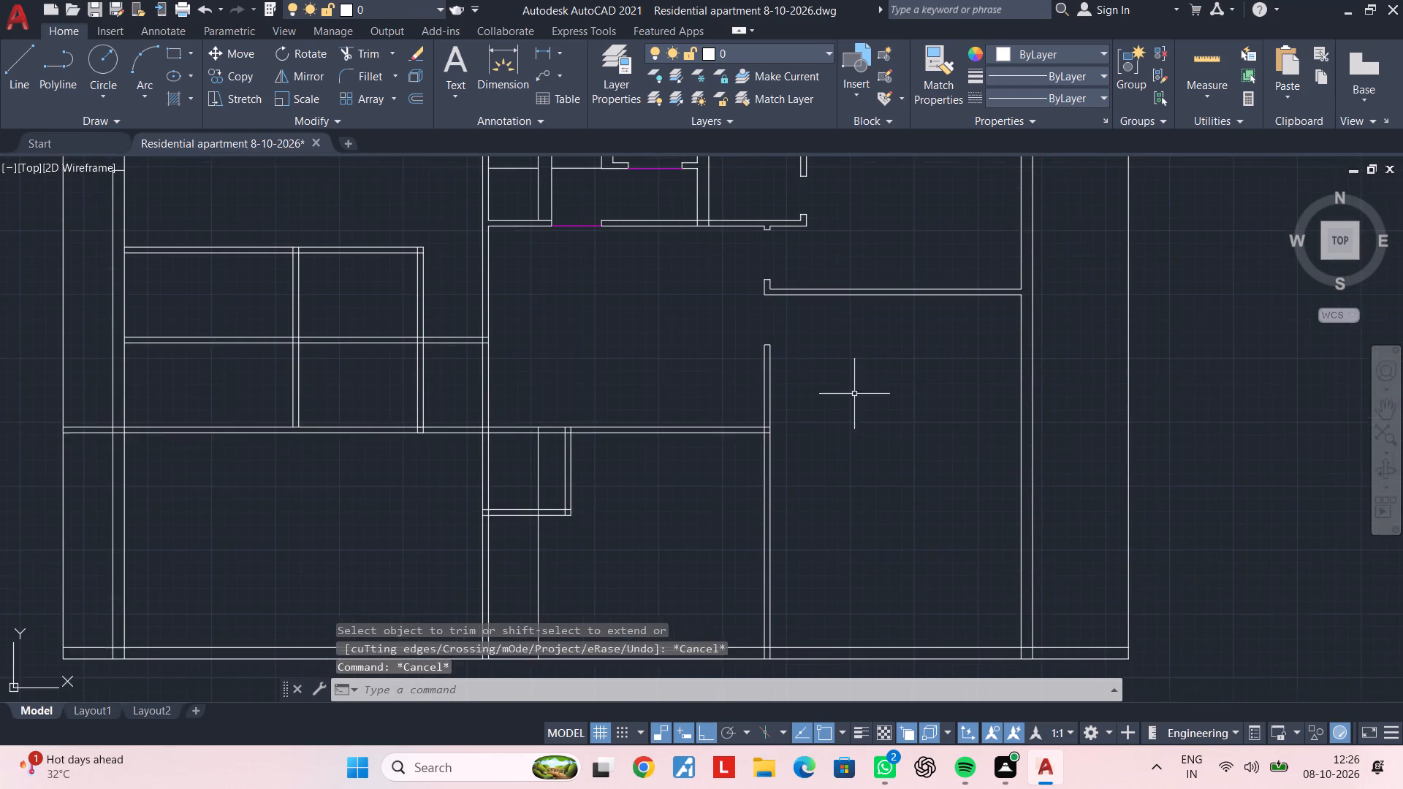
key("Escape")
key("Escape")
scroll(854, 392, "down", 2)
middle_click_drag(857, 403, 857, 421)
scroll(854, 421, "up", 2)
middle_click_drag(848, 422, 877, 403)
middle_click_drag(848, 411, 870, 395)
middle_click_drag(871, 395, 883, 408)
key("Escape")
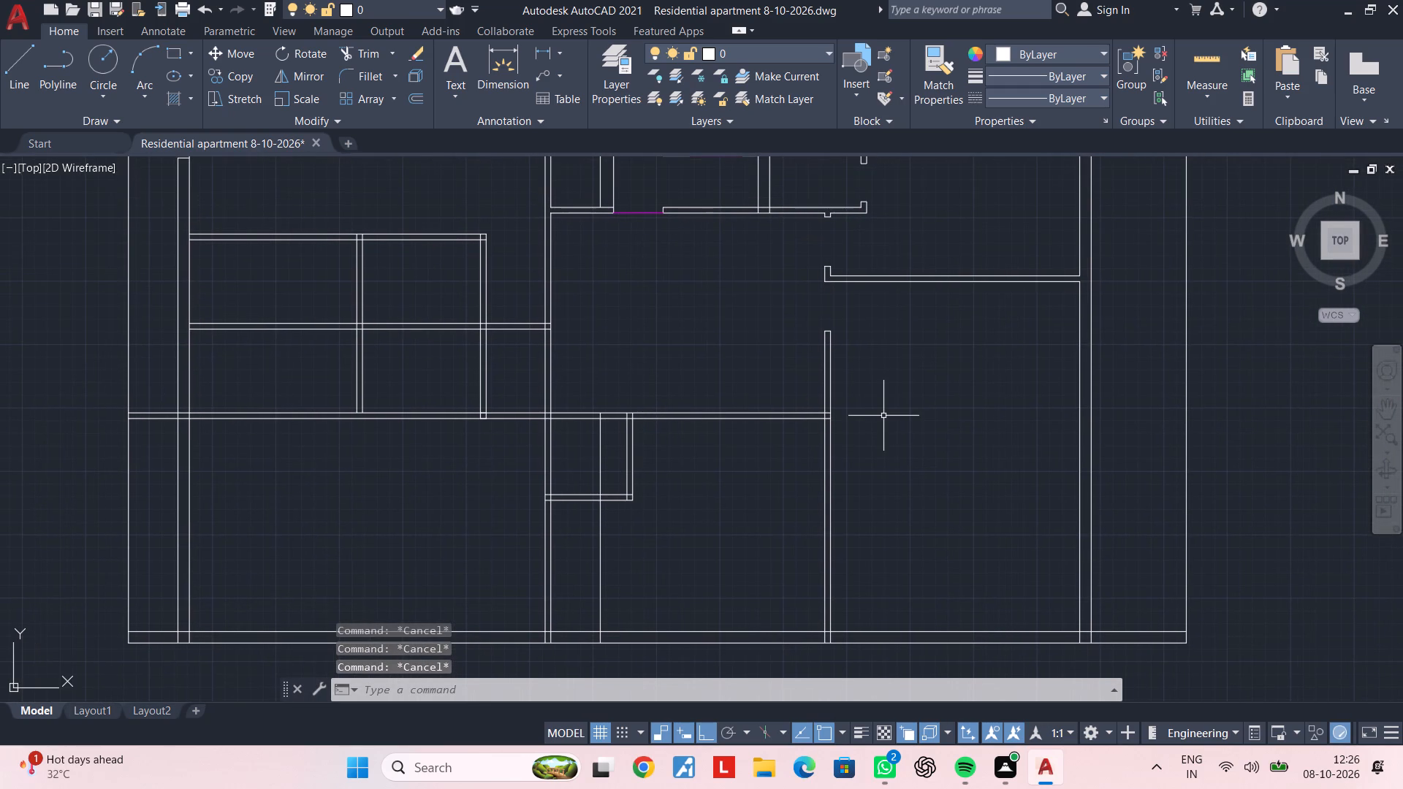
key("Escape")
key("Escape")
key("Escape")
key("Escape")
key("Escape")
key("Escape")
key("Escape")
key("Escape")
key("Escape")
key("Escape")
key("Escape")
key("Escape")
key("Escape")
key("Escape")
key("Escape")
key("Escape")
Trim the horizontal wall's line ends inside the southeast room's west wall, south of the door opening, to form a clean T-junction.
scroll(826, 433, "up", 1)
middle_click_drag(802, 435, 859, 473)
key("Escape")
key("Escape")
type("tr")
key("space")
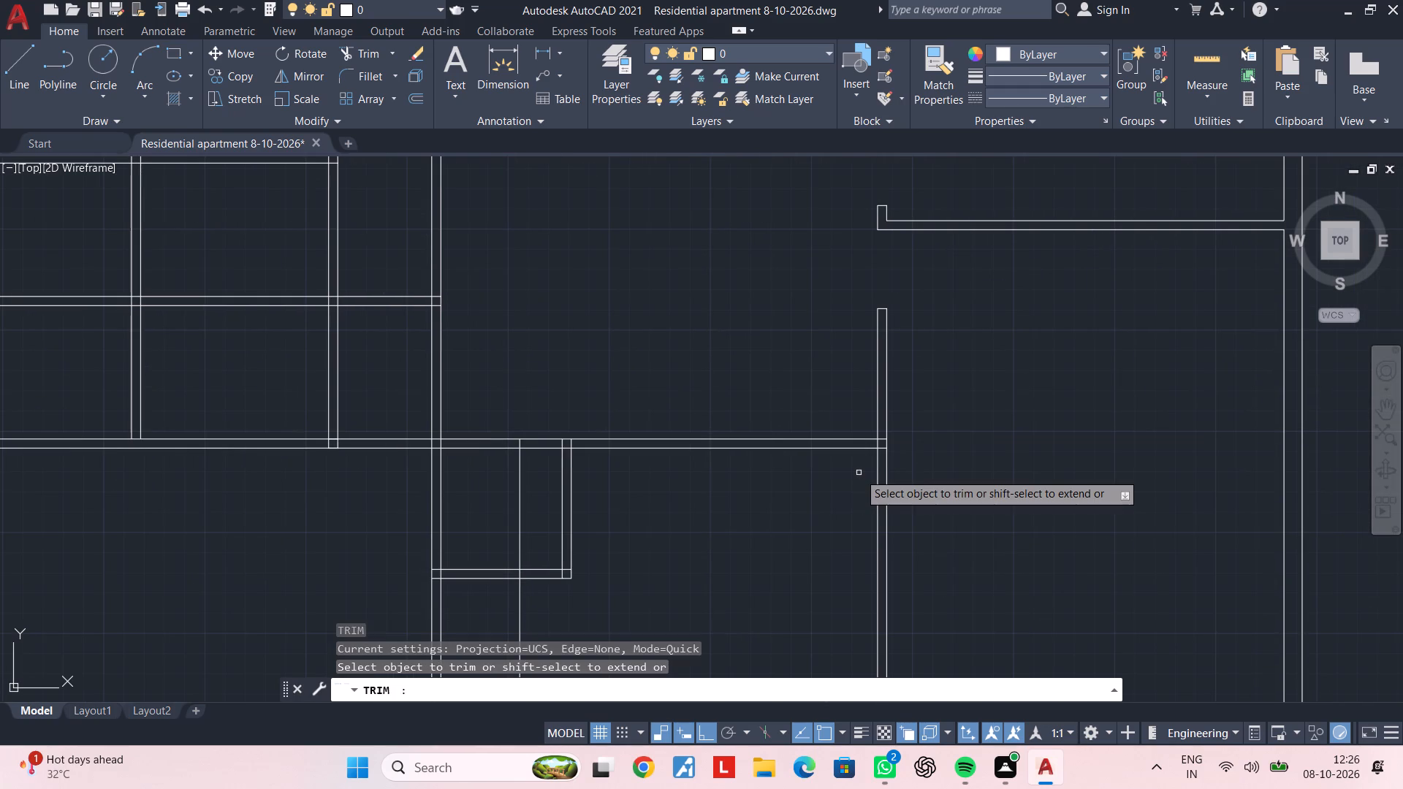
scroll(894, 457, "up", 2)
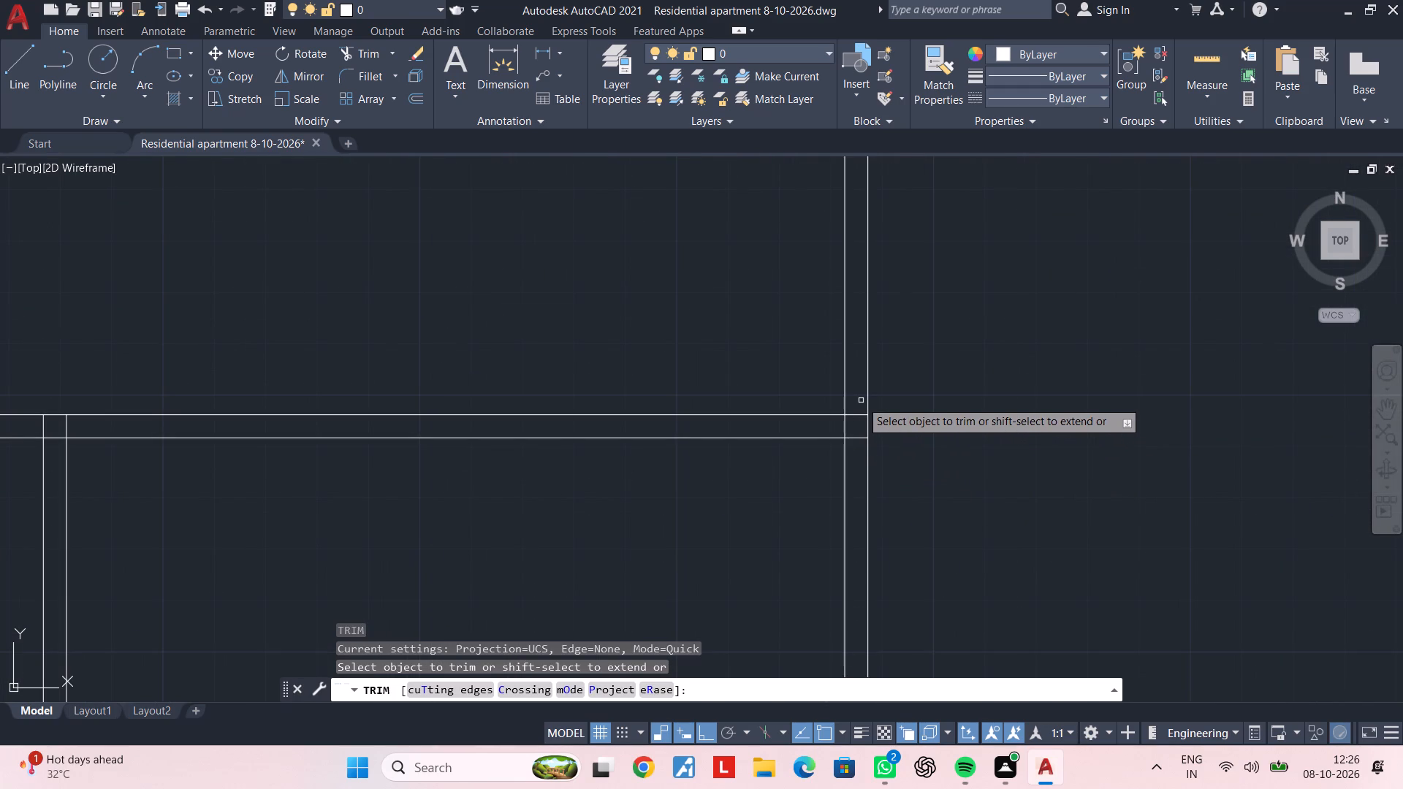
left_click(857, 400)
left_click(861, 454)
key("Escape")
middle_click_drag(813, 455, 877, 454)
key("Escape")
key("Escape")
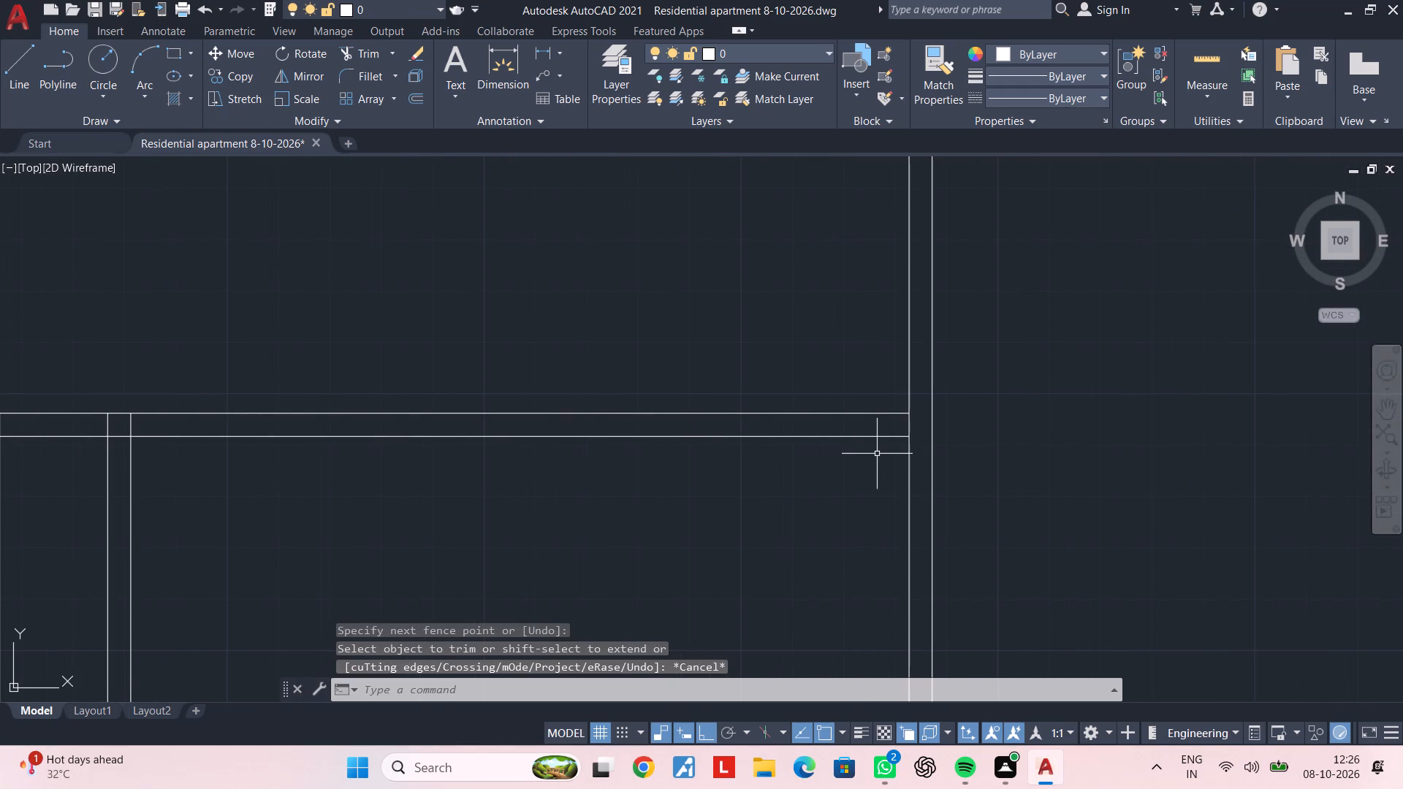
Offset the west face of the southeast room's west wall westward by 3'3".
type("of")
key("space")
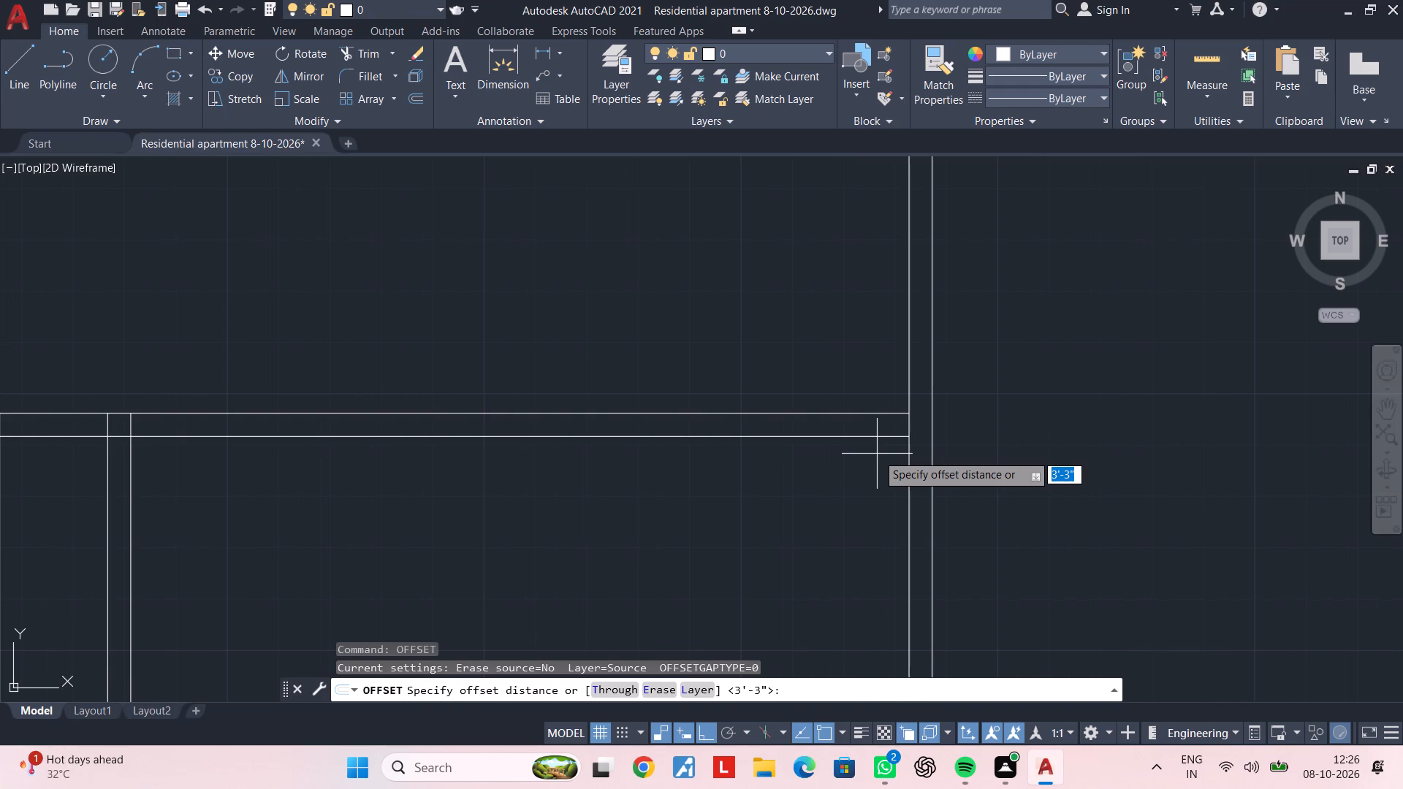
type("3'3\"")
key("Return")
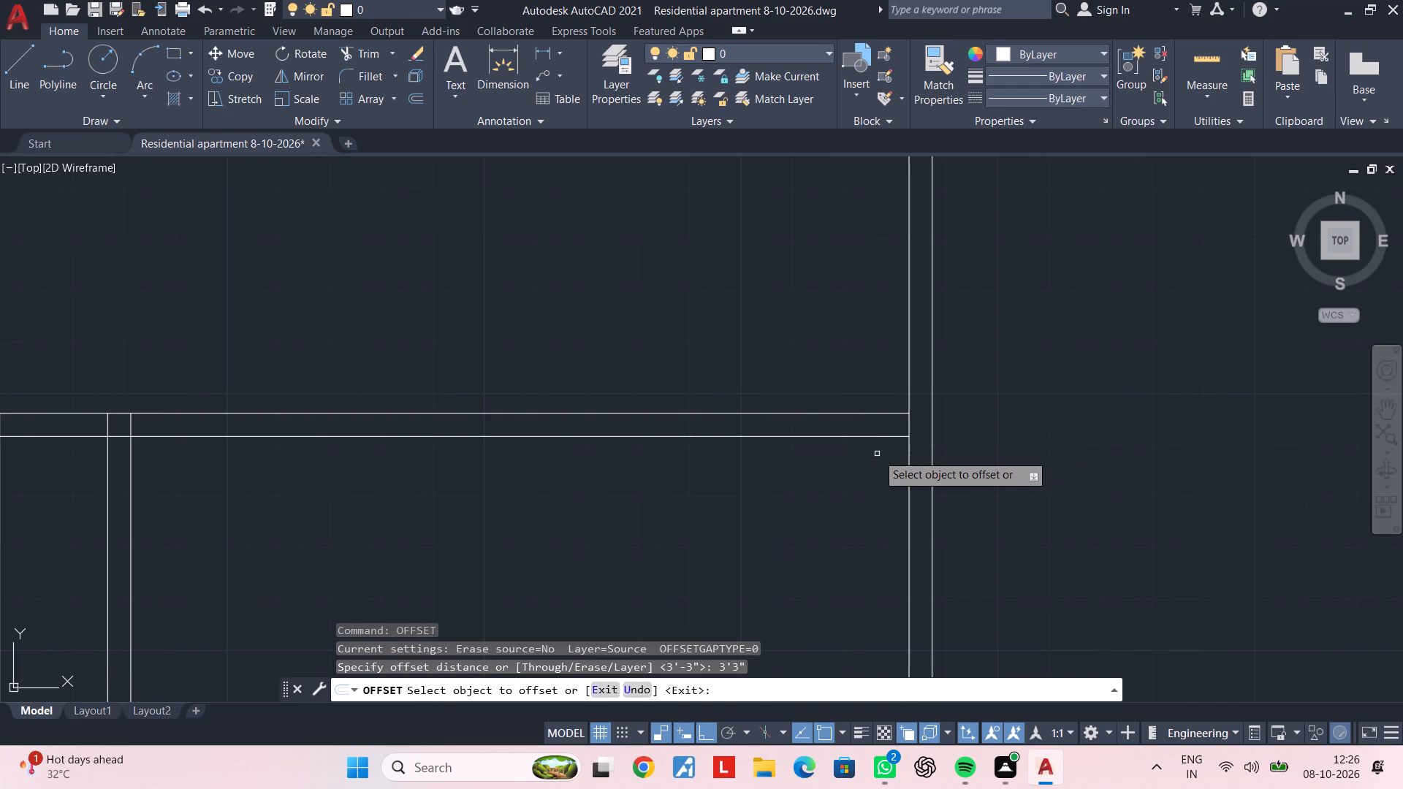
left_click(911, 452)
left_click(735, 478)
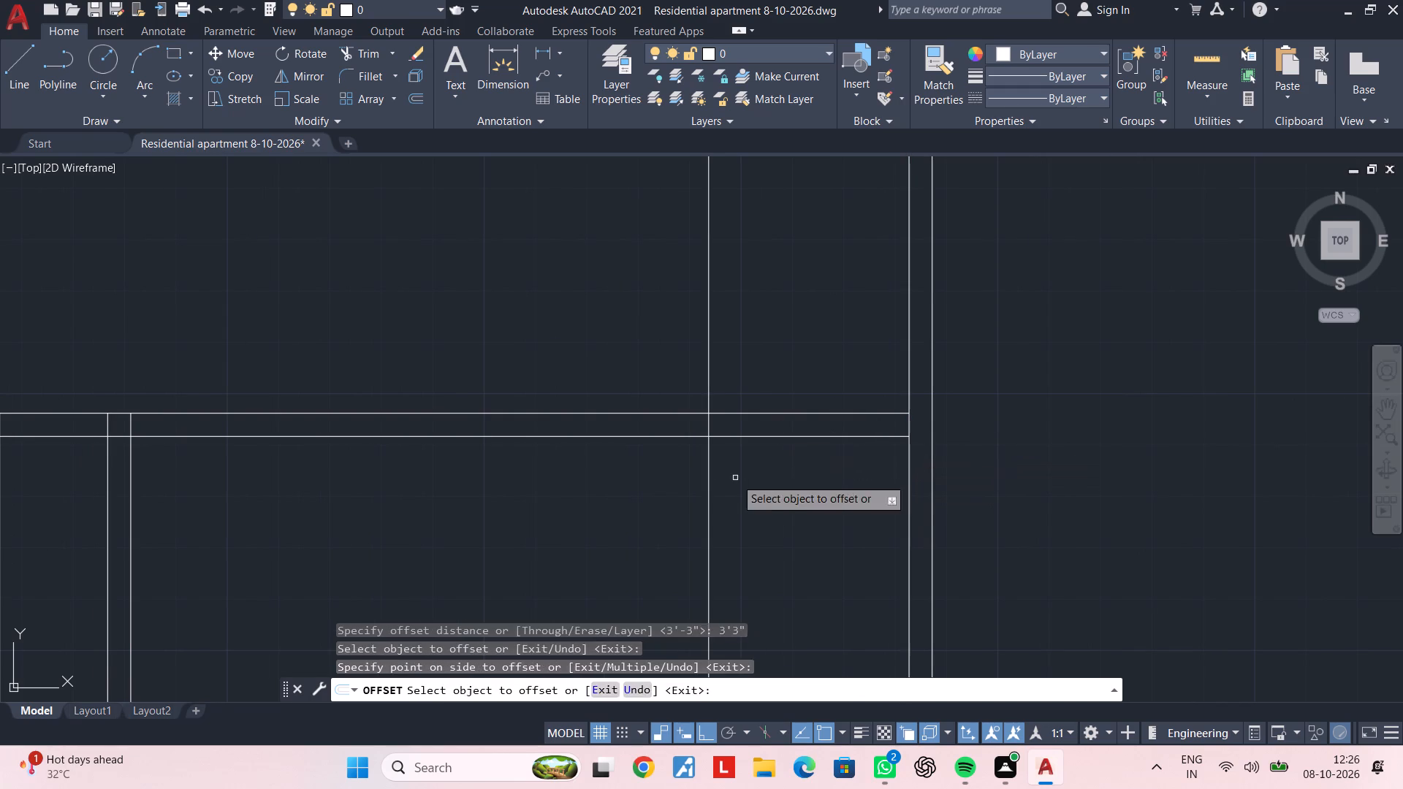
key("Escape")
Trim the offset line above and below the horizontal wall, keeping only the jamb piece across the wall.
type("tr")
key("space")
left_click(769, 373)
left_click(655, 393)
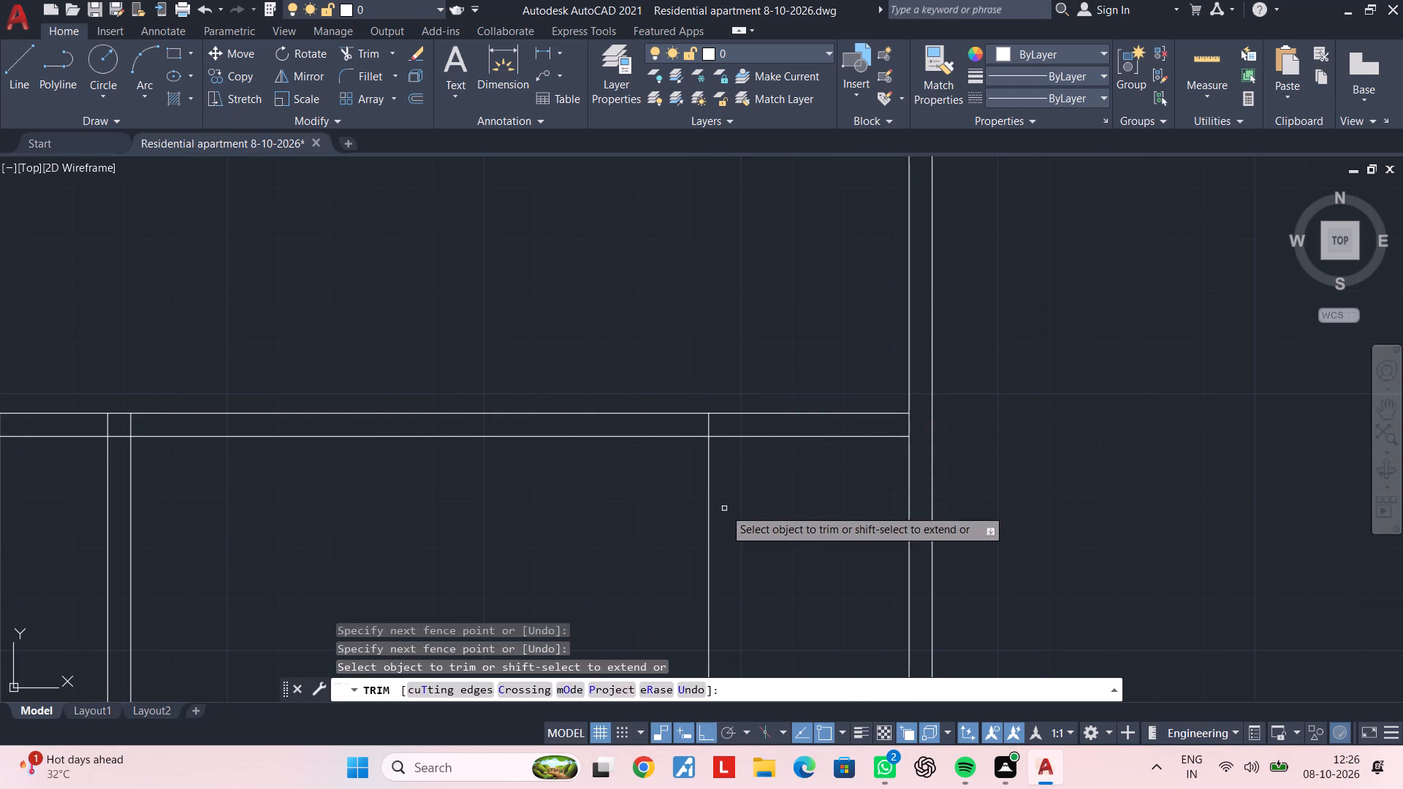
left_click(725, 508)
left_click(605, 519)
scroll(565, 518, "down", 1)
middle_click_drag(719, 516, 807, 516)
key("Escape")
key("Escape")
key("Escape")
Offset the jamb line 7' westward along the horizontal wall.
type("of")
key("space")
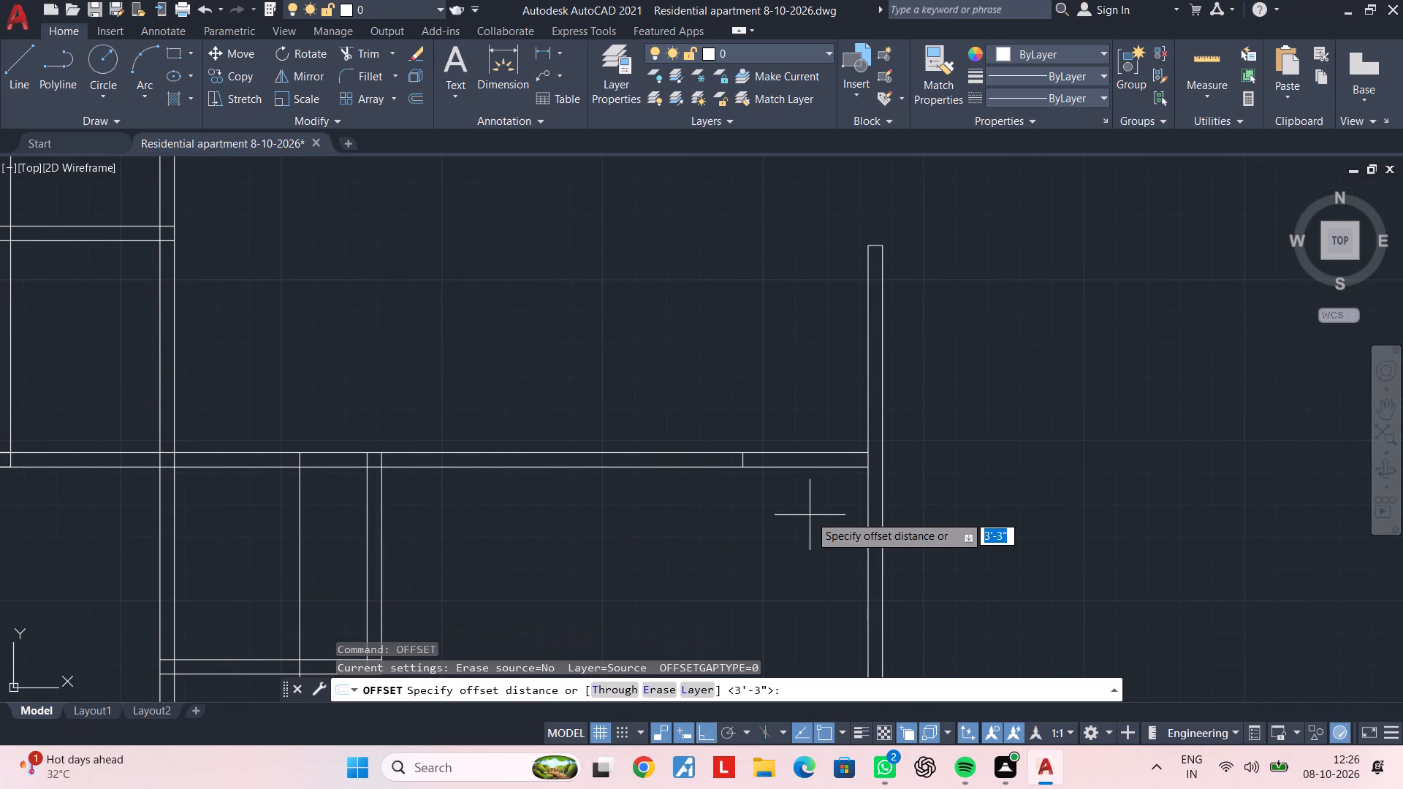
type("7'")
key("Return")
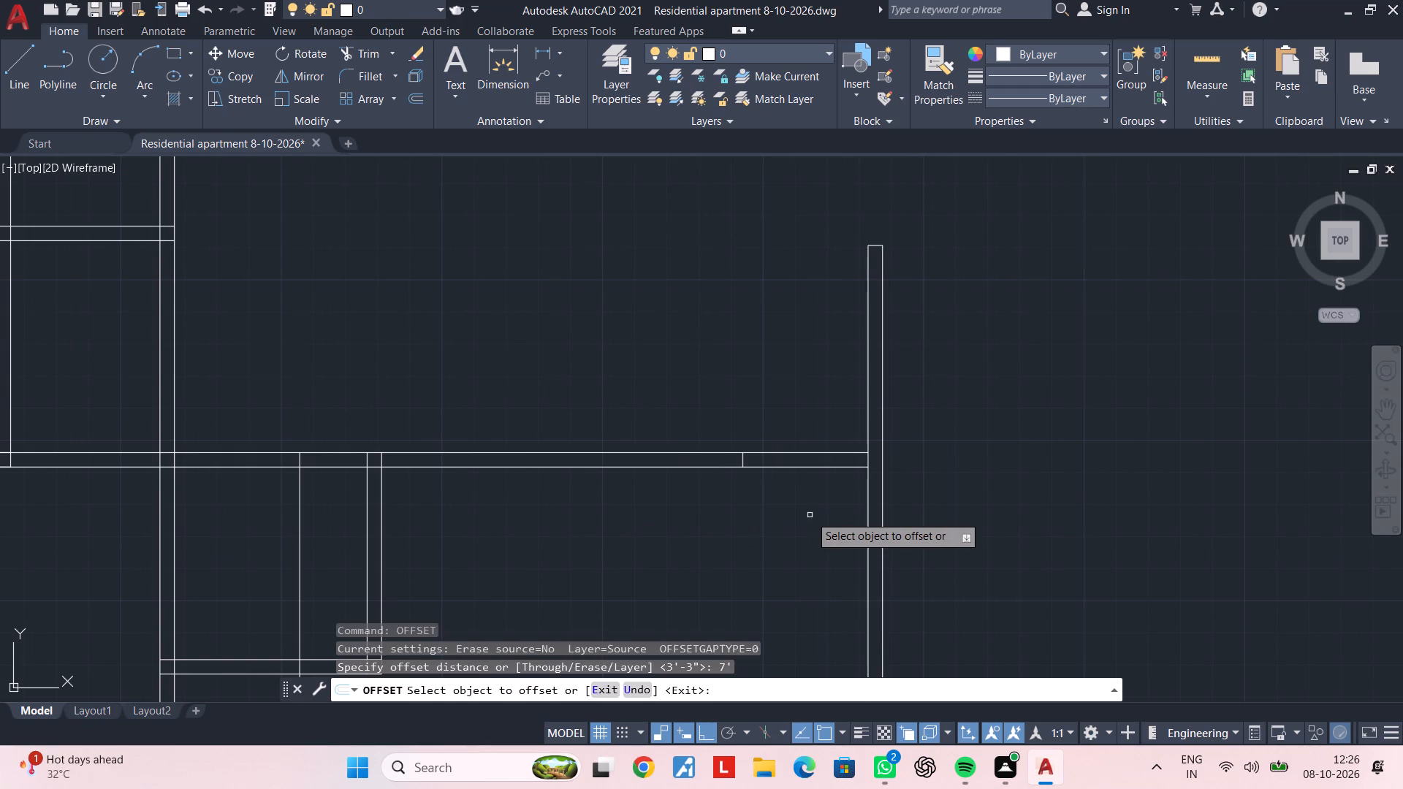
scroll(735, 470, "up", 2)
left_click(751, 460)
left_click(563, 463)
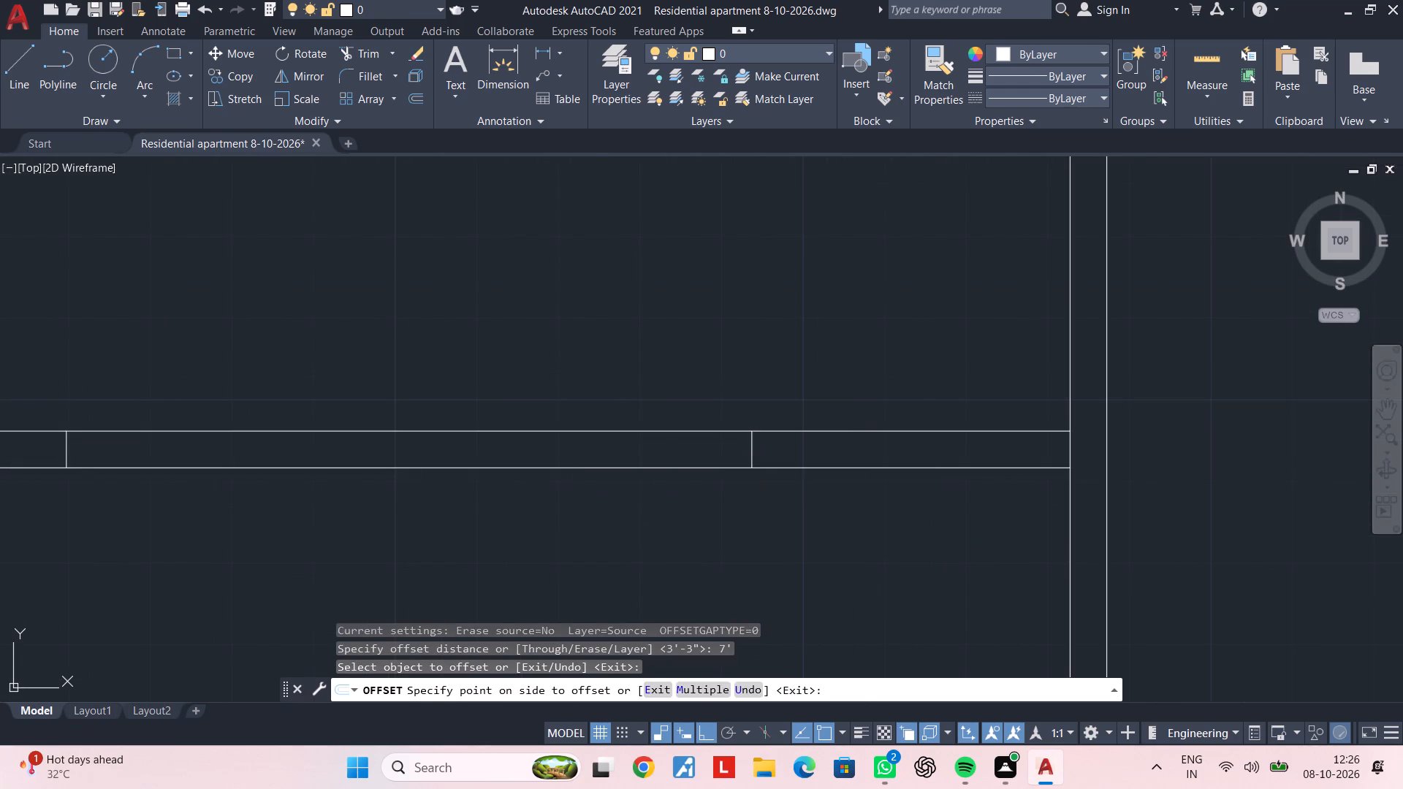
scroll(552, 463, "down", 2)
middle_click_drag(581, 461, 783, 450)
key("Escape")
key("Escape")
key("Escape")
Trim both faces of the horizontal wall between the two jamb lines to cut a 7' opening.
key("t")
type("r")
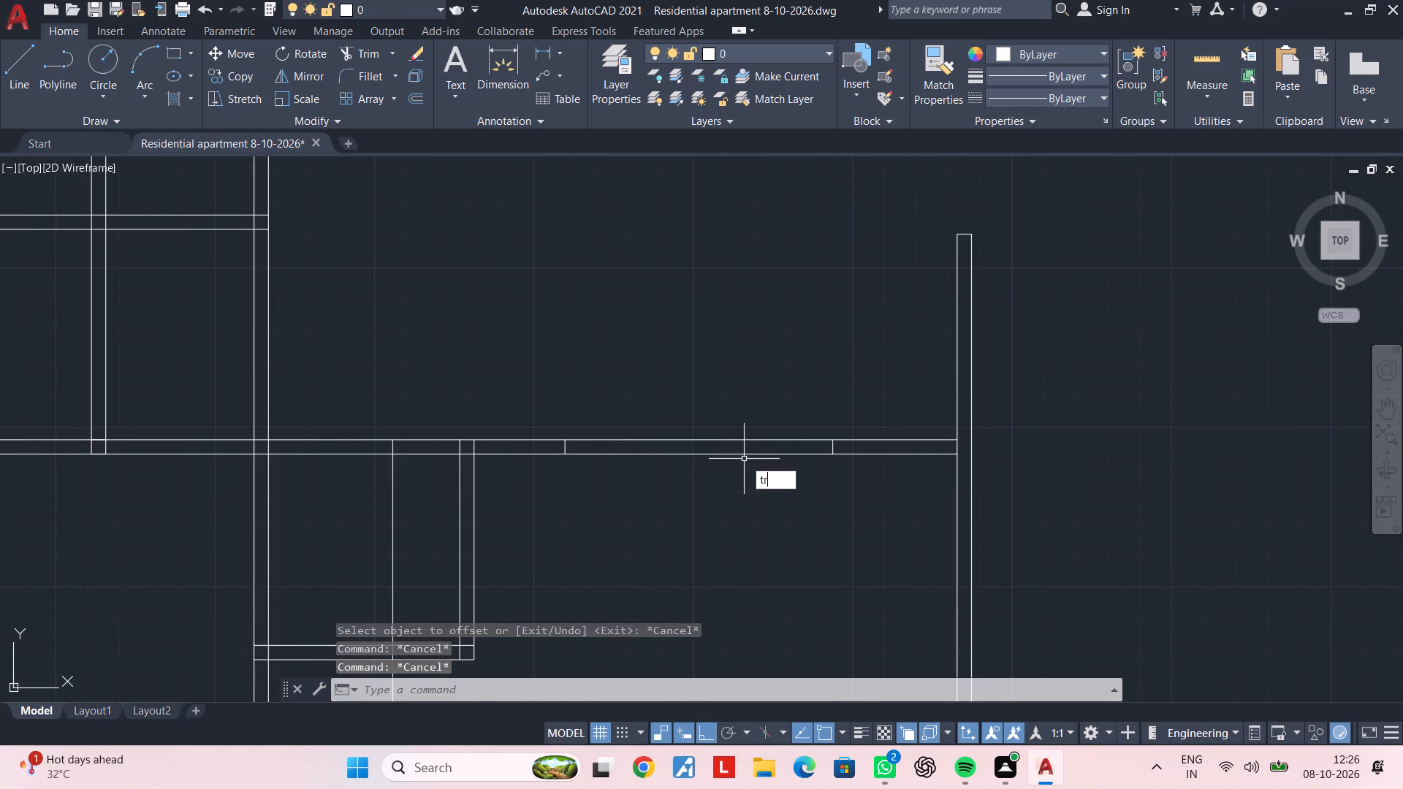
key("space")
left_click(711, 397)
left_click(701, 509)
key("Escape")
Draw a rectangle filling the 7' opening across the full wall thickness, from the west jamb to the east jamb.
type("rec")
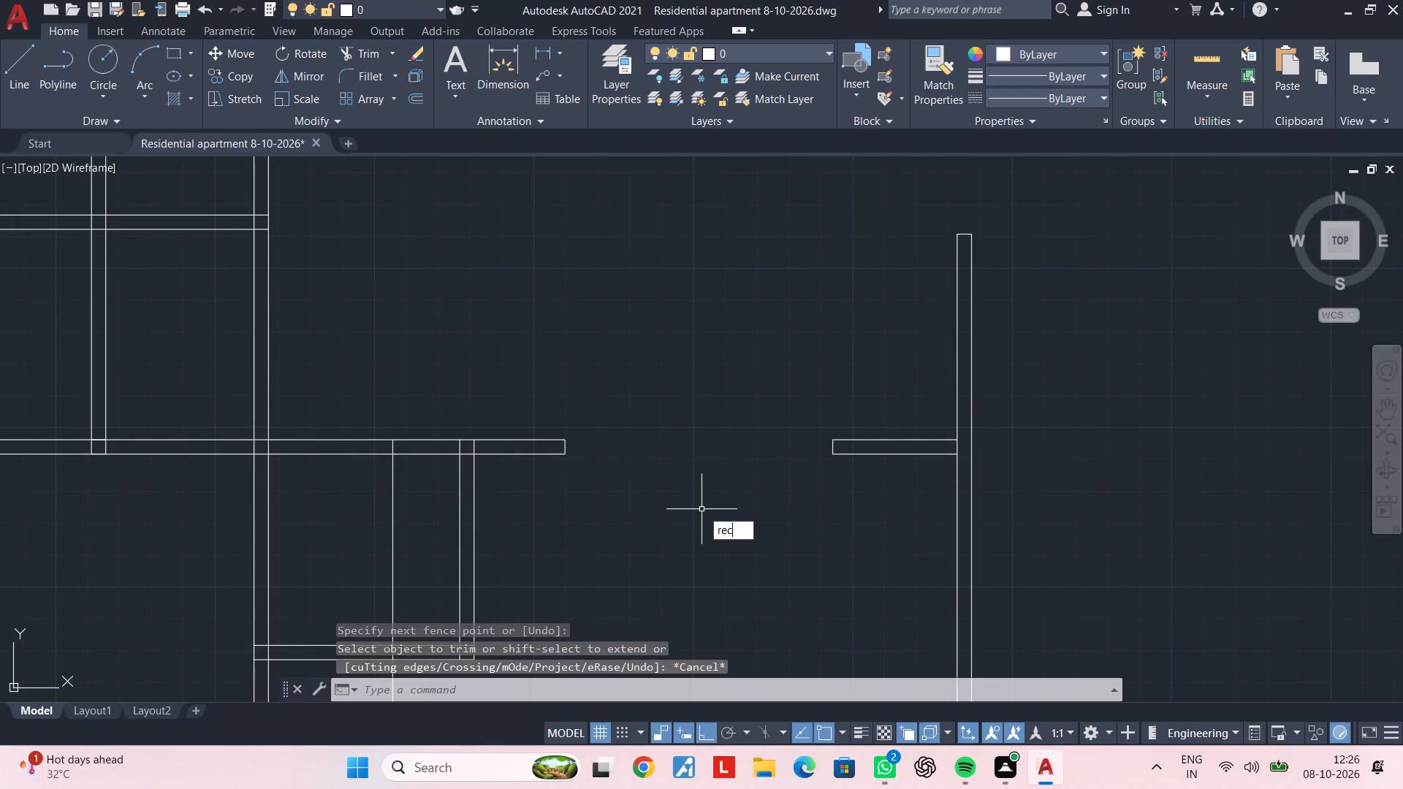
key("space")
scroll(577, 435, "up", 2)
left_click(547, 453)
middle_click_drag(691, 478, 590, 478)
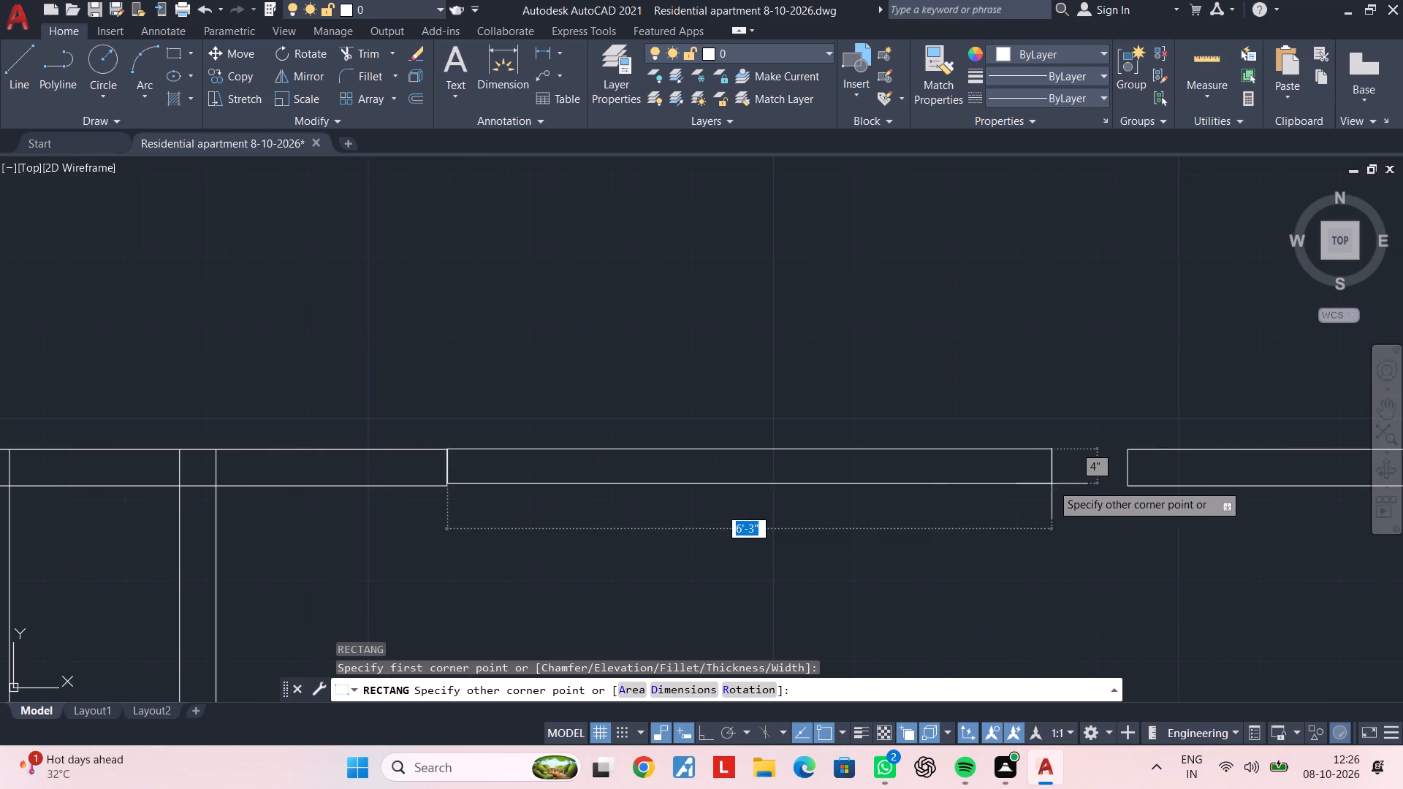
left_click(1128, 489)
key("Escape")
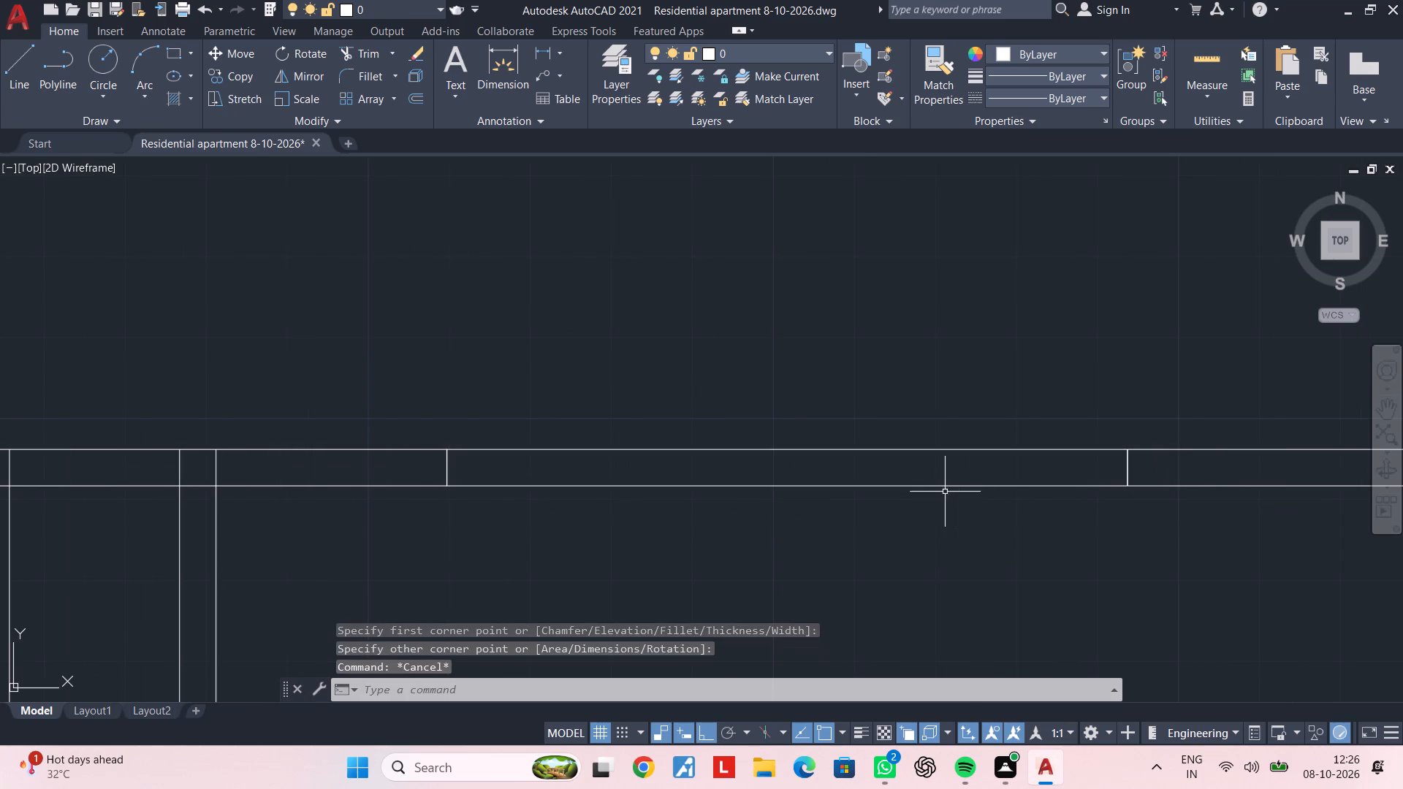
Draw two crossing diagonal lines between opposite corners of the rectangle in the 7' opening.
key("l")
key("space")
left_click(1128, 451)
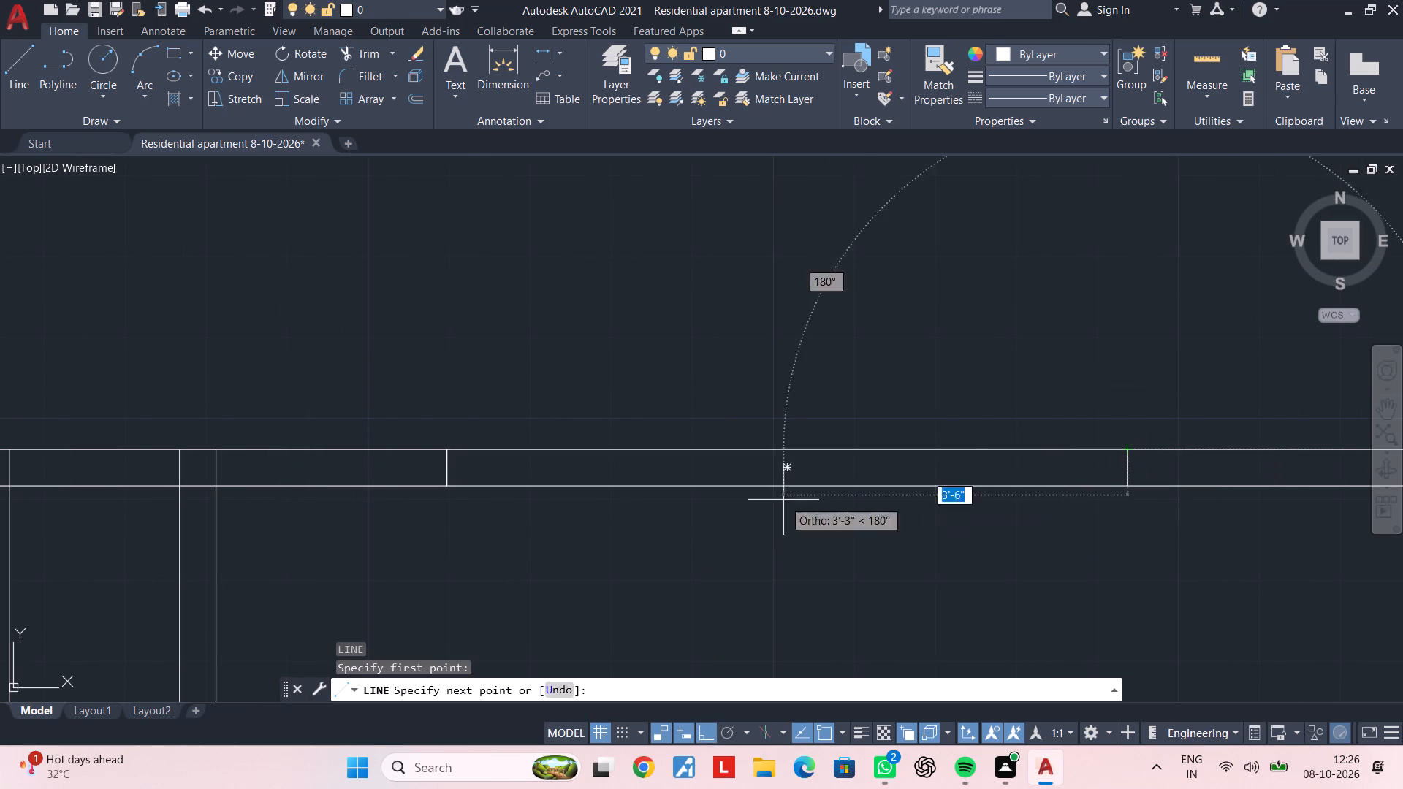
left_click(451, 489)
key("Escape")
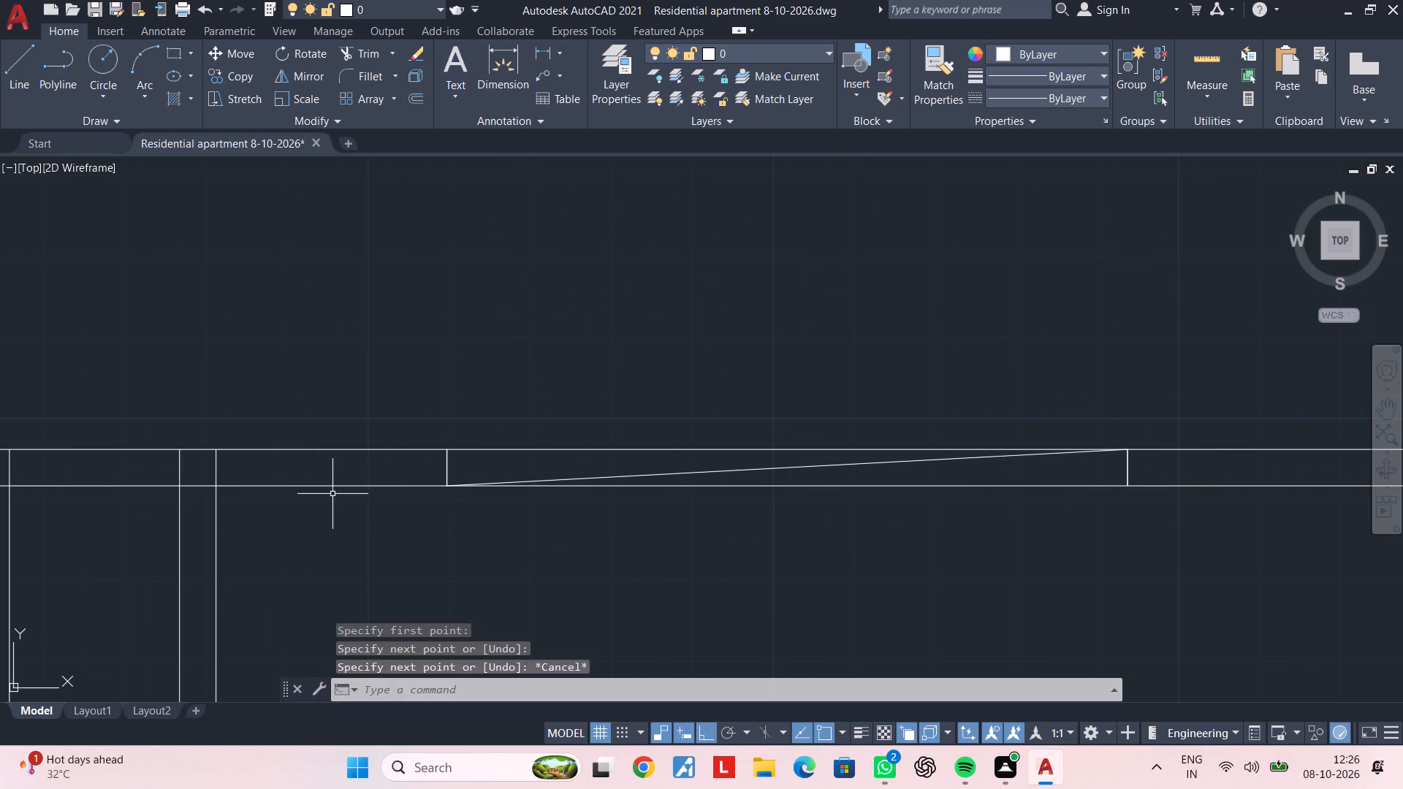
key("space")
left_click(443, 450)
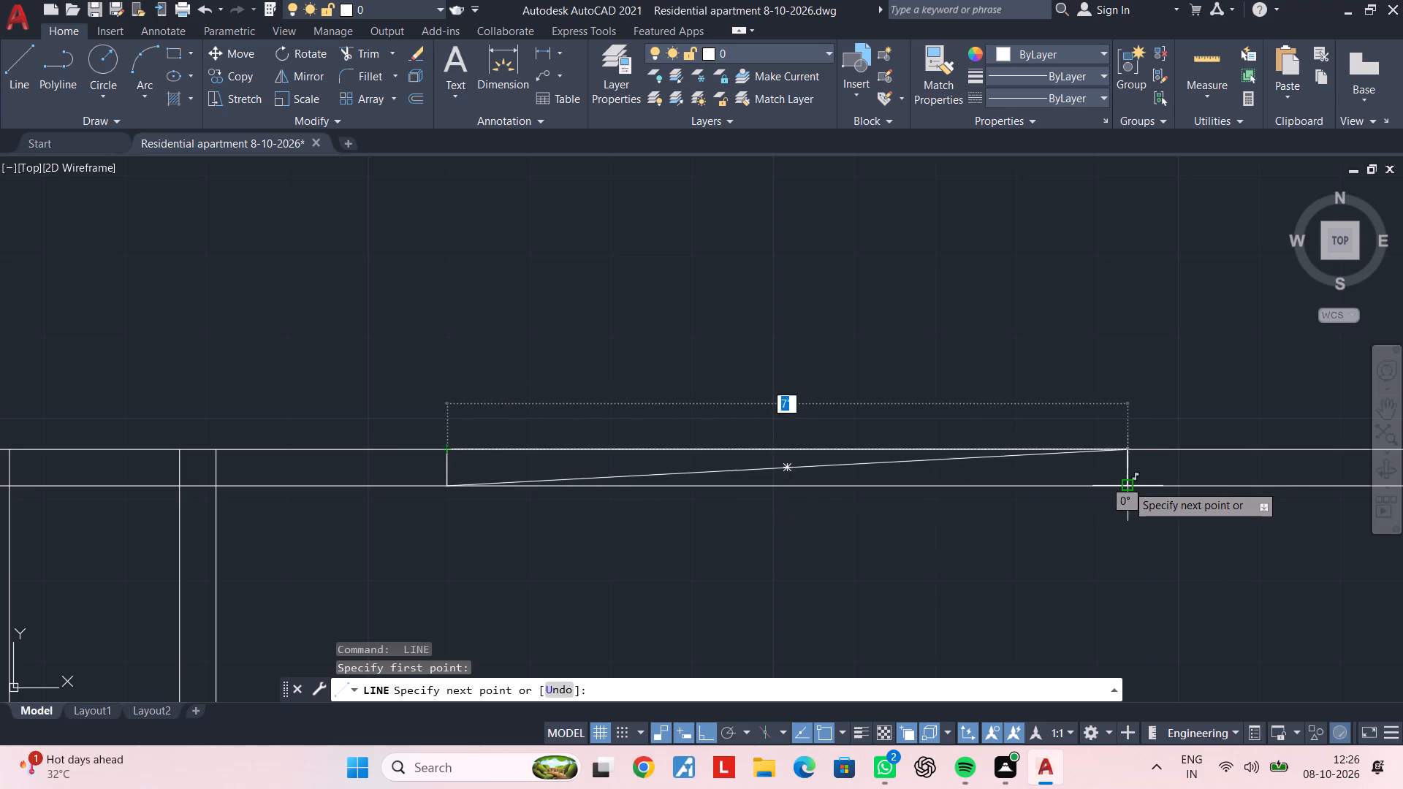
left_click(1127, 484)
key("Escape")
Change the color of the opening's rectangle and its crossing diagonals to magenta.
left_click_drag(972, 514, 936, 498)
left_click(805, 381)
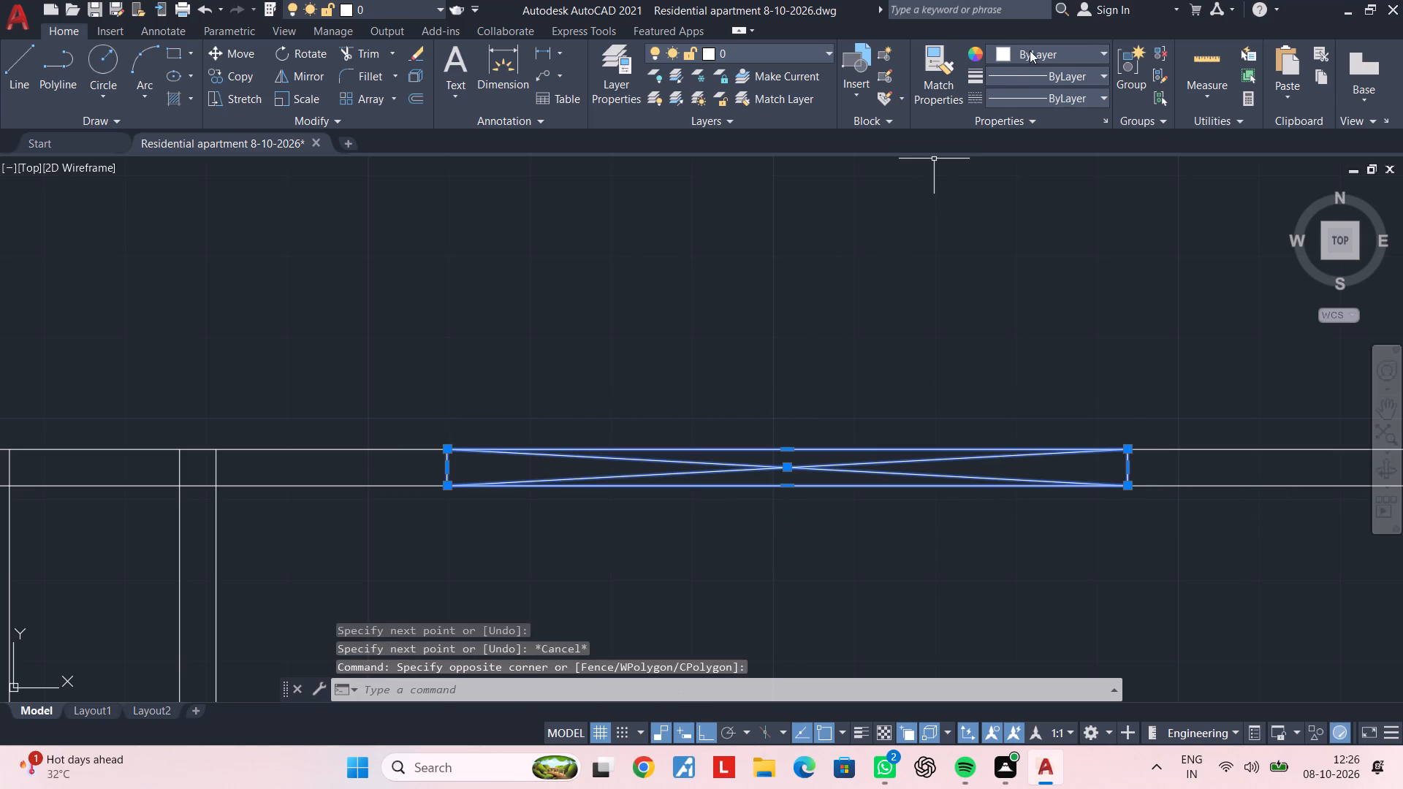
left_click(1030, 50)
left_click(1087, 245)
key("Escape")
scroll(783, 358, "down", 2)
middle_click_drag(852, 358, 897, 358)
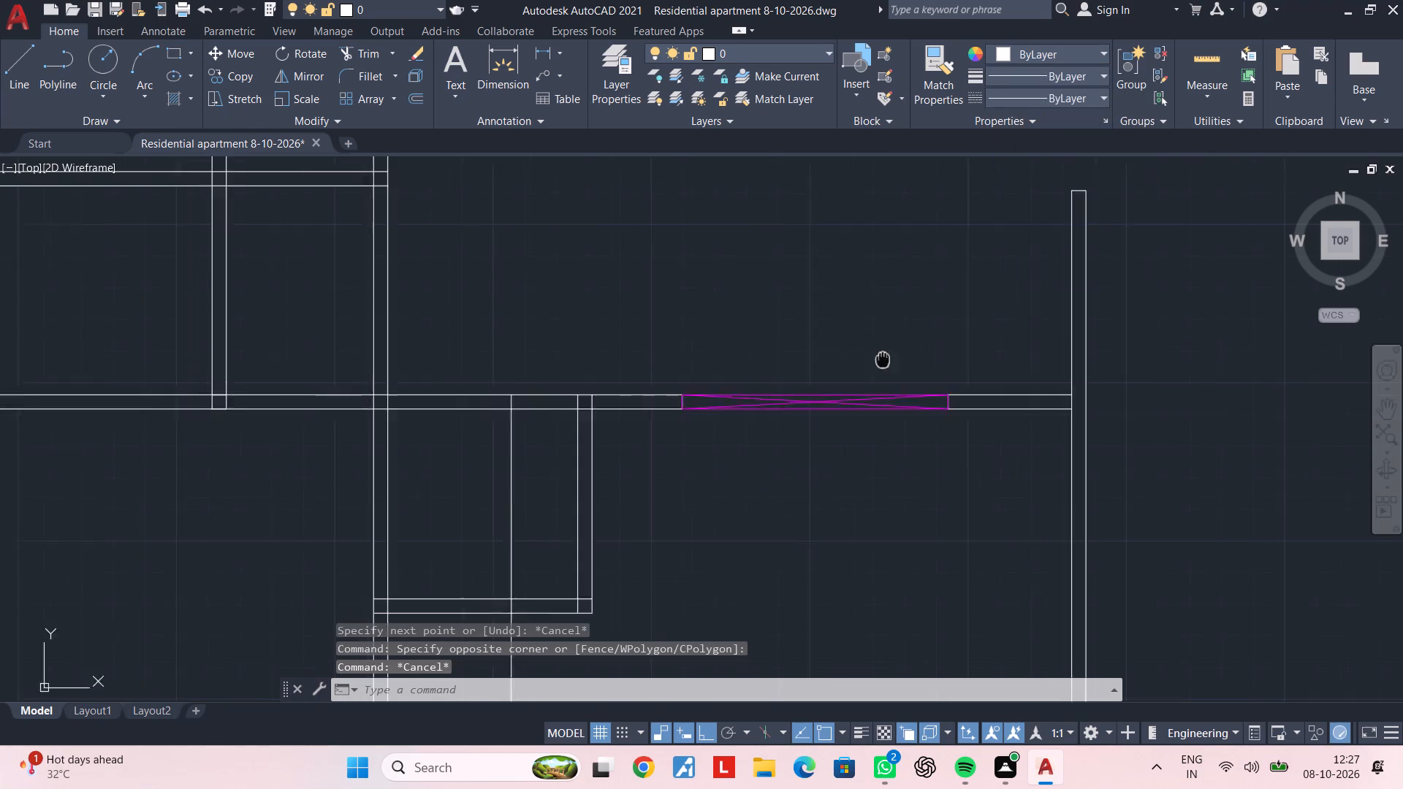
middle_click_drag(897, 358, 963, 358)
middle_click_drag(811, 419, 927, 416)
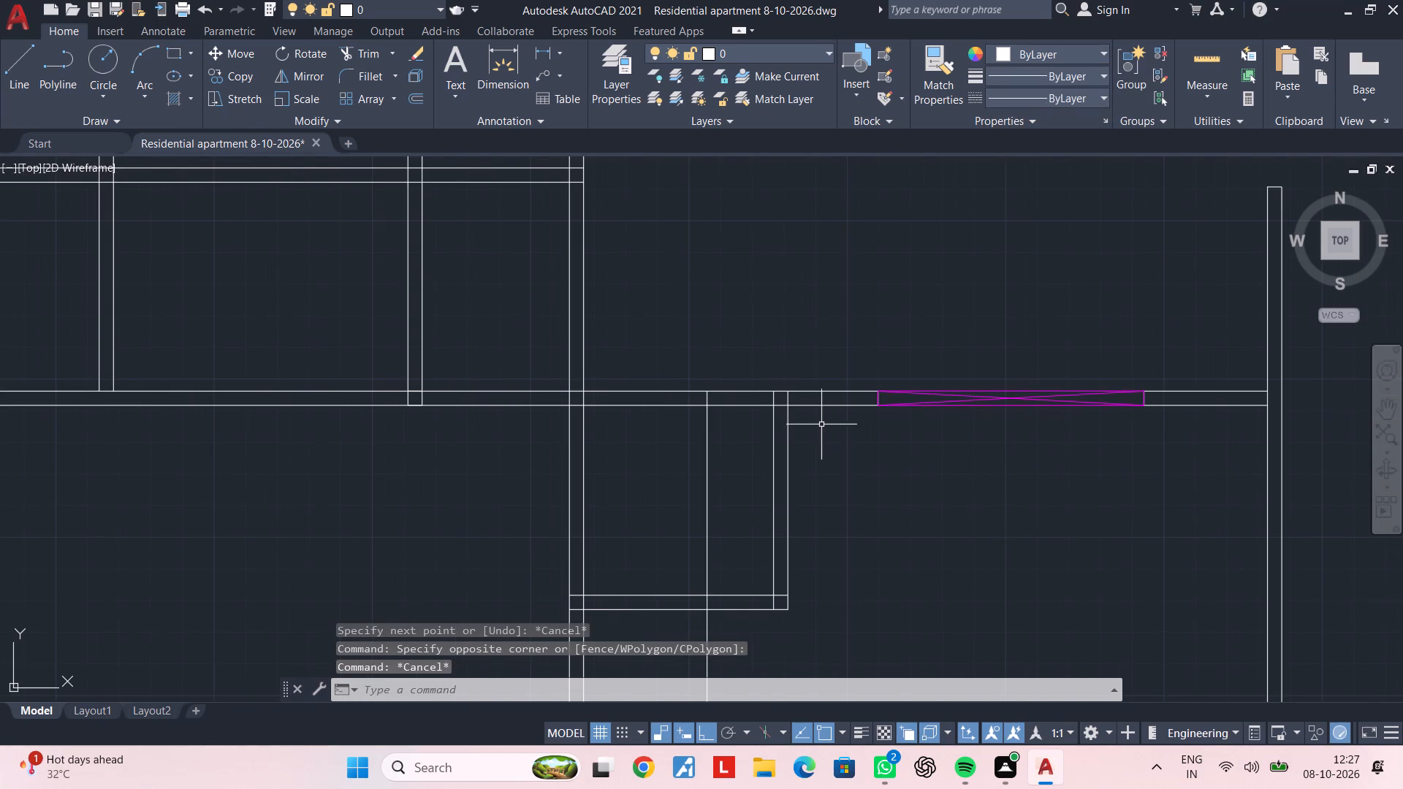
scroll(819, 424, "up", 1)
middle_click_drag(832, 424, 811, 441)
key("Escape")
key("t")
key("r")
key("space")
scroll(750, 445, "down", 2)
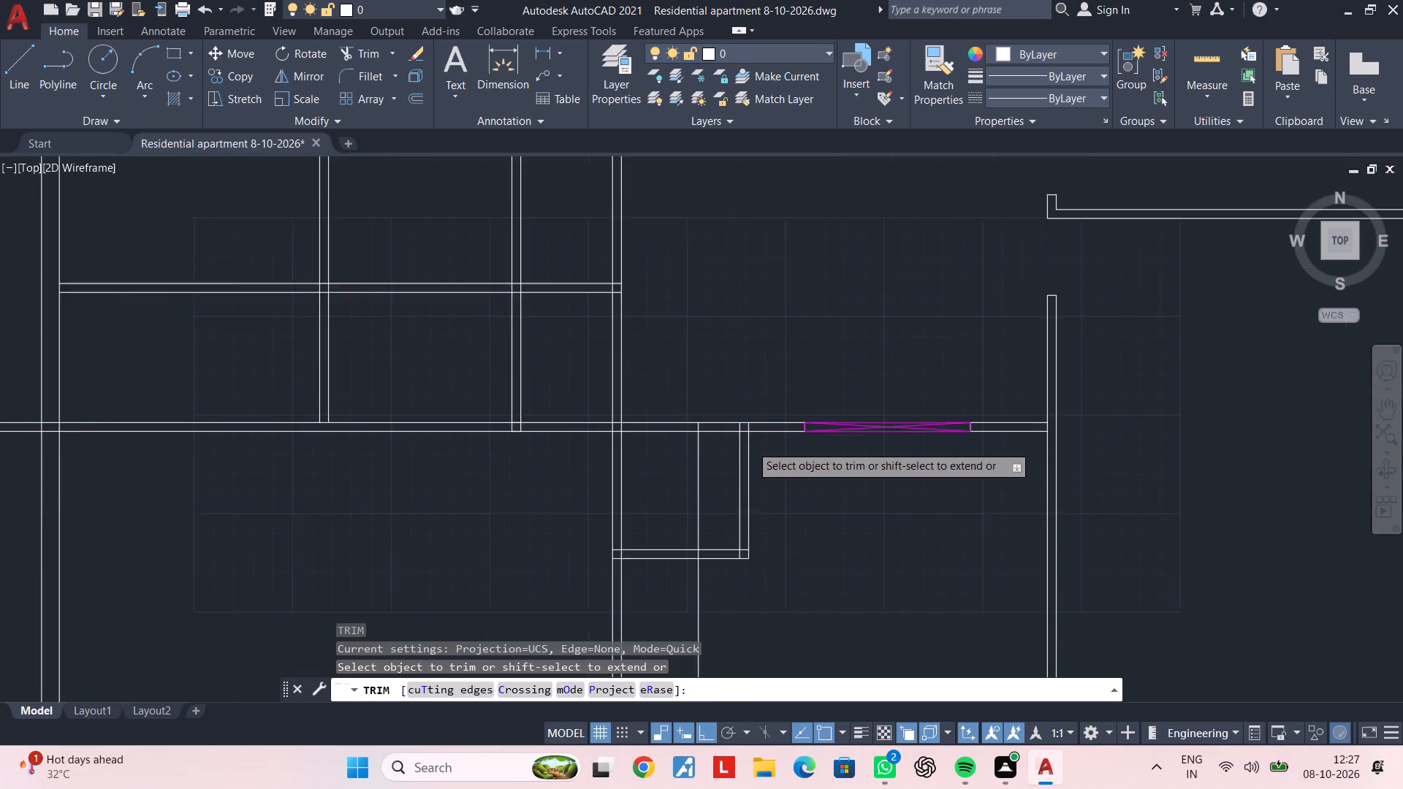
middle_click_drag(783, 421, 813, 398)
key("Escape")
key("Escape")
Delete the stray vertical line running south through the small room below the horizontal wall.
left_click(749, 454)
left_click(685, 465)
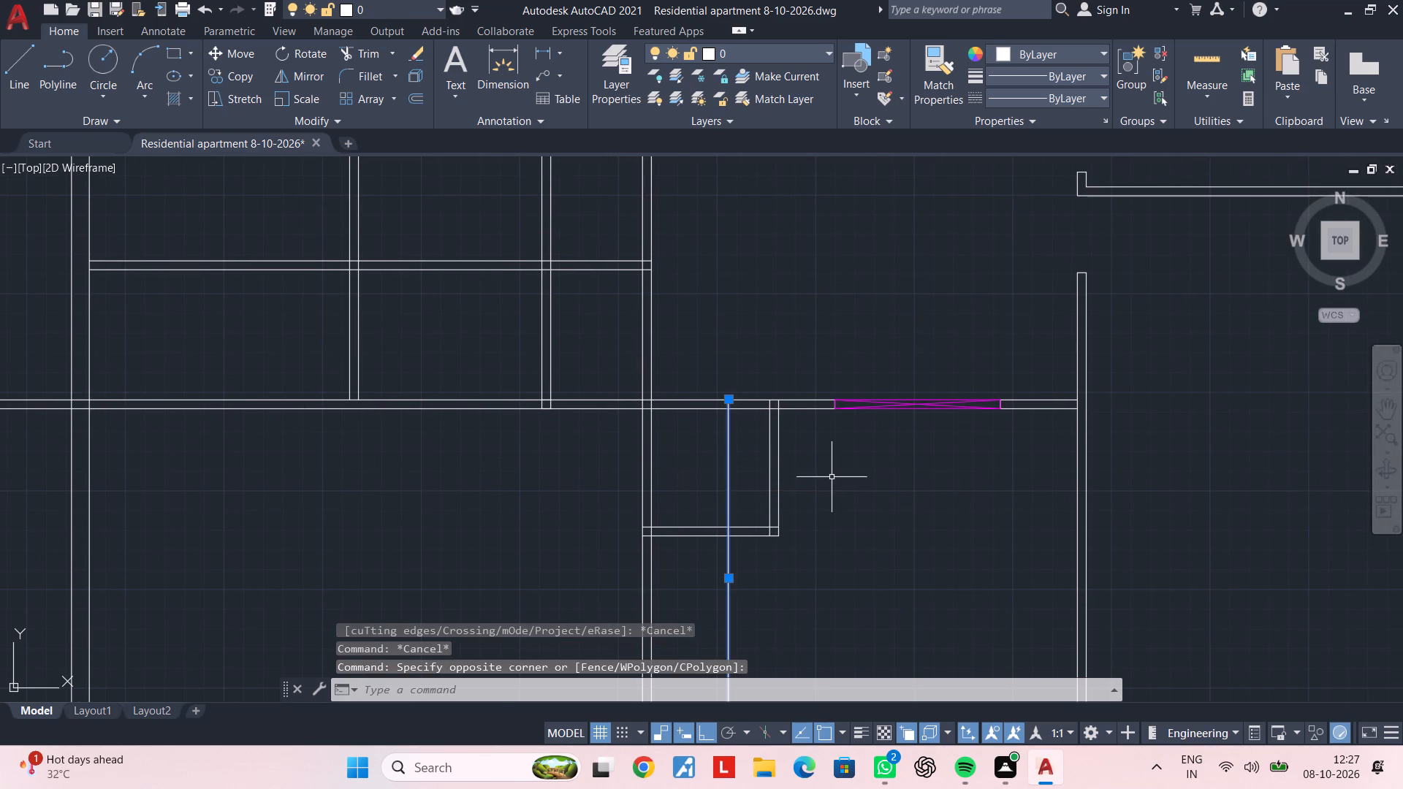
key("Delete")
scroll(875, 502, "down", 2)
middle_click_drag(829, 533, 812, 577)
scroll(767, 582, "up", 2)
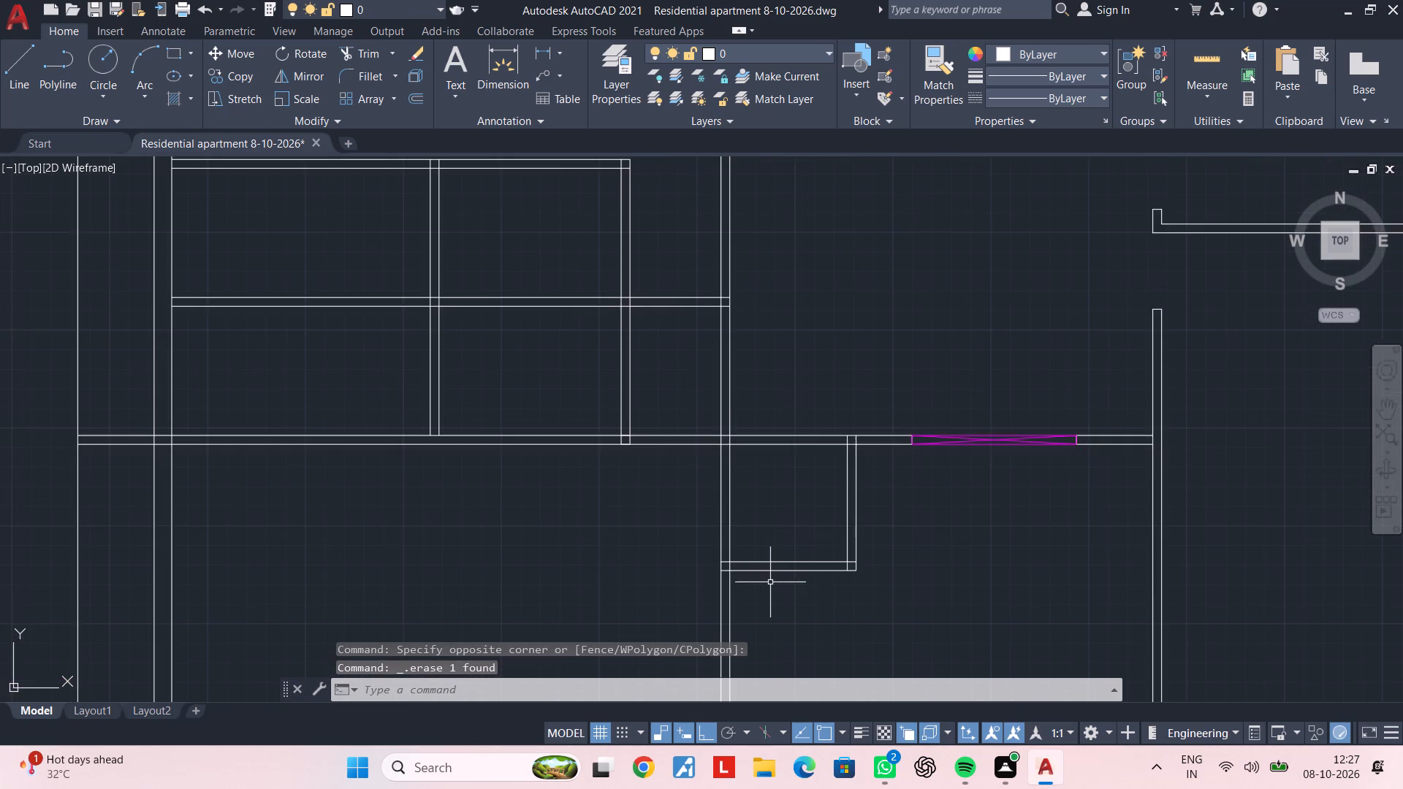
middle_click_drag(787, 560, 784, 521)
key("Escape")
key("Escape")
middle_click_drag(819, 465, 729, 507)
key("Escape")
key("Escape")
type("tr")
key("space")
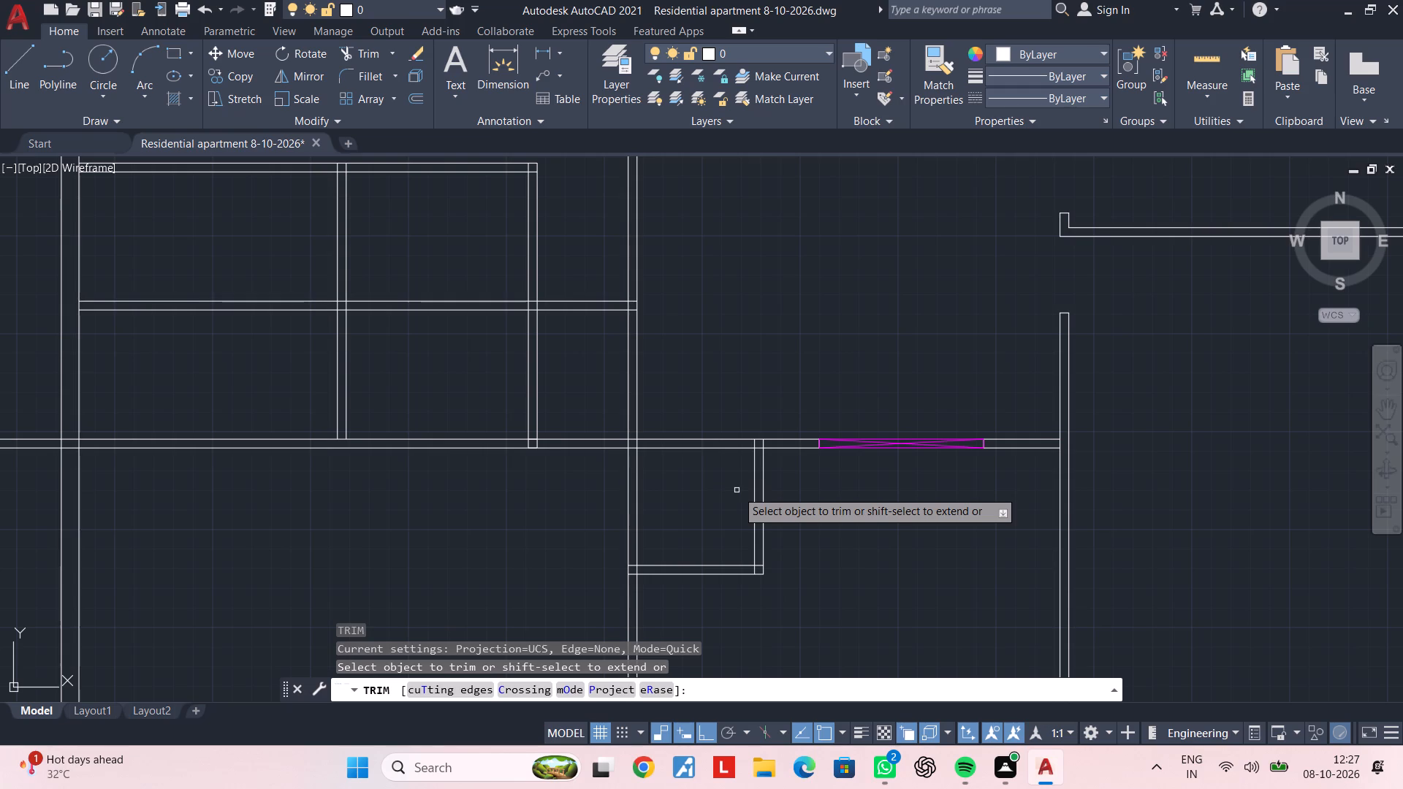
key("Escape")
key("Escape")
Offset the inner face of the small room's east wall westward by 9".
middle_click_drag(737, 490, 728, 498)
scroll(735, 489, "up", 2)
middle_click_drag(705, 496, 786, 496)
key("Escape")
key("Escape")
key("Escape")
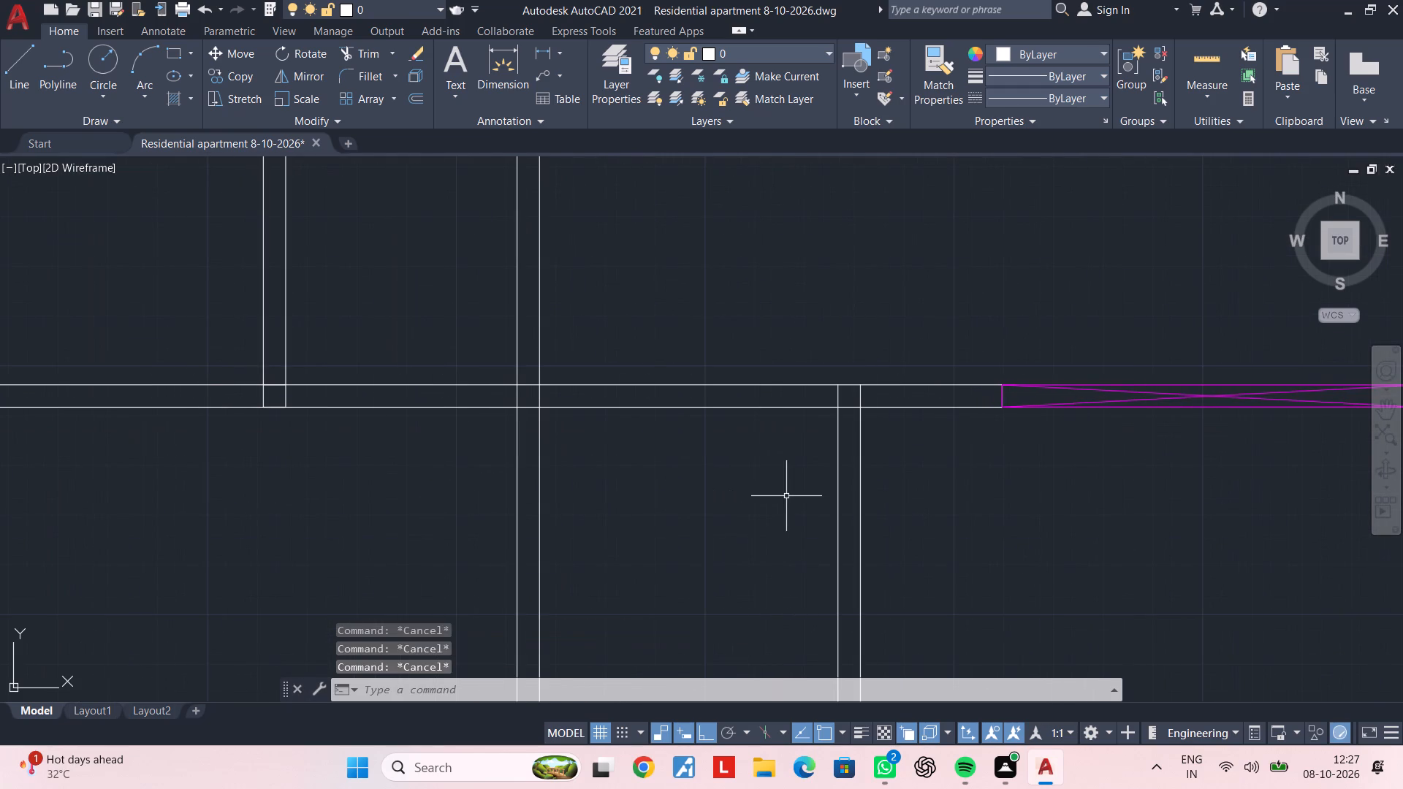
type("of 9\"")
key("Return")
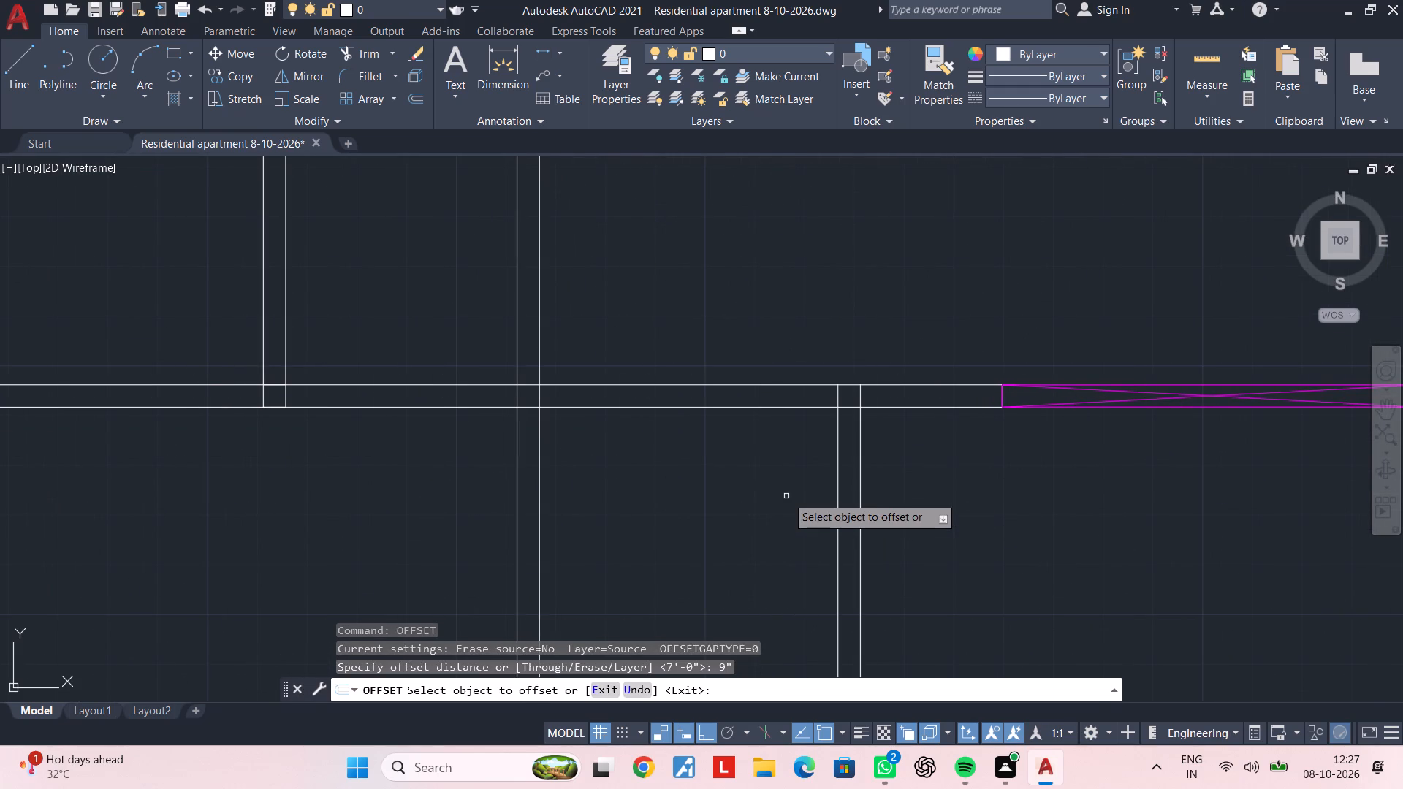
left_click(837, 473)
left_click(718, 489)
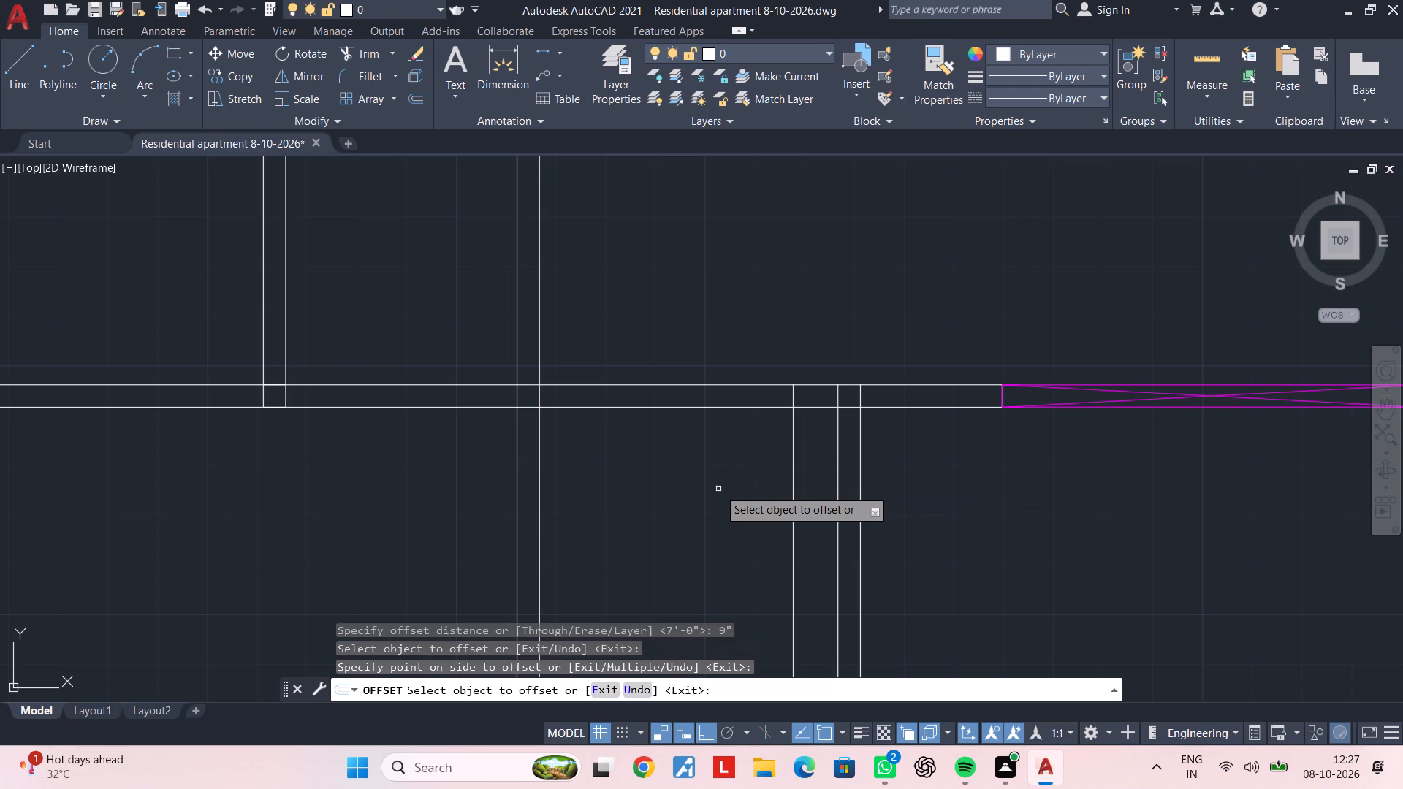
Offset the new line in the small room 3'6" further west.
key("space")
key("space")
type("3'6\"")
key("Return")
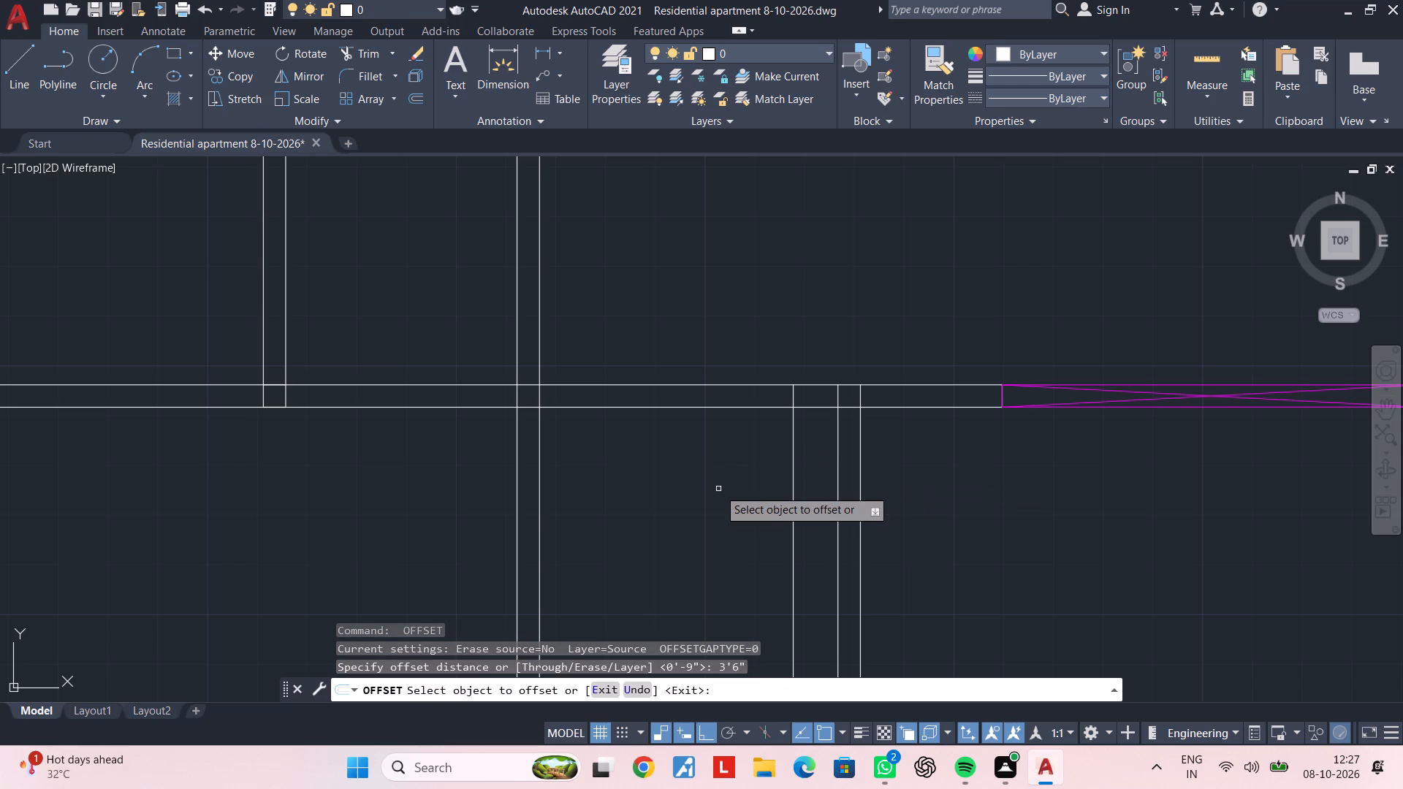
left_click(791, 459)
left_click(692, 473)
key("Escape")
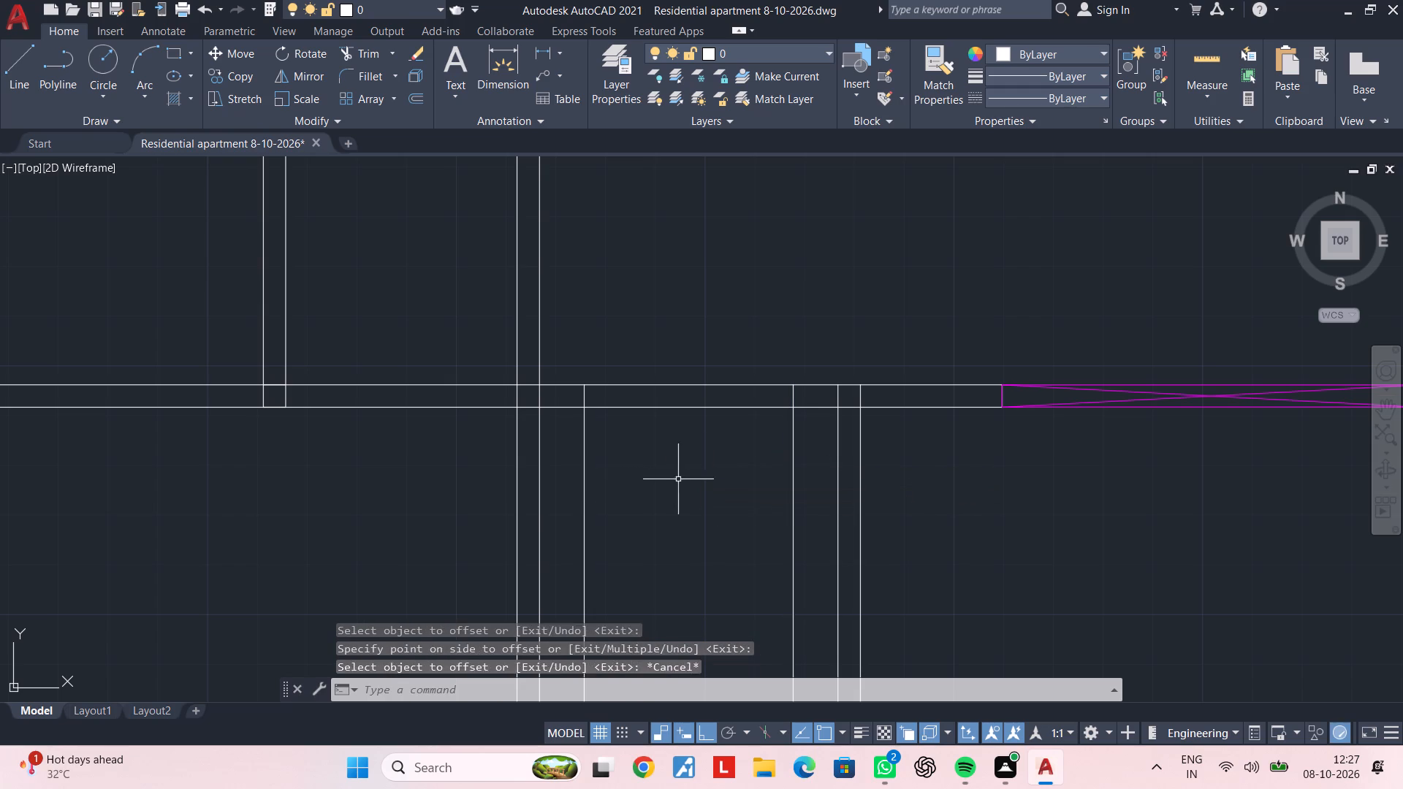
Trim the two offset lines below the horizontal wall and clear the small room's east wall junction with that wall.
key("Escape")
type("tr")
key("space")
left_click(561, 475)
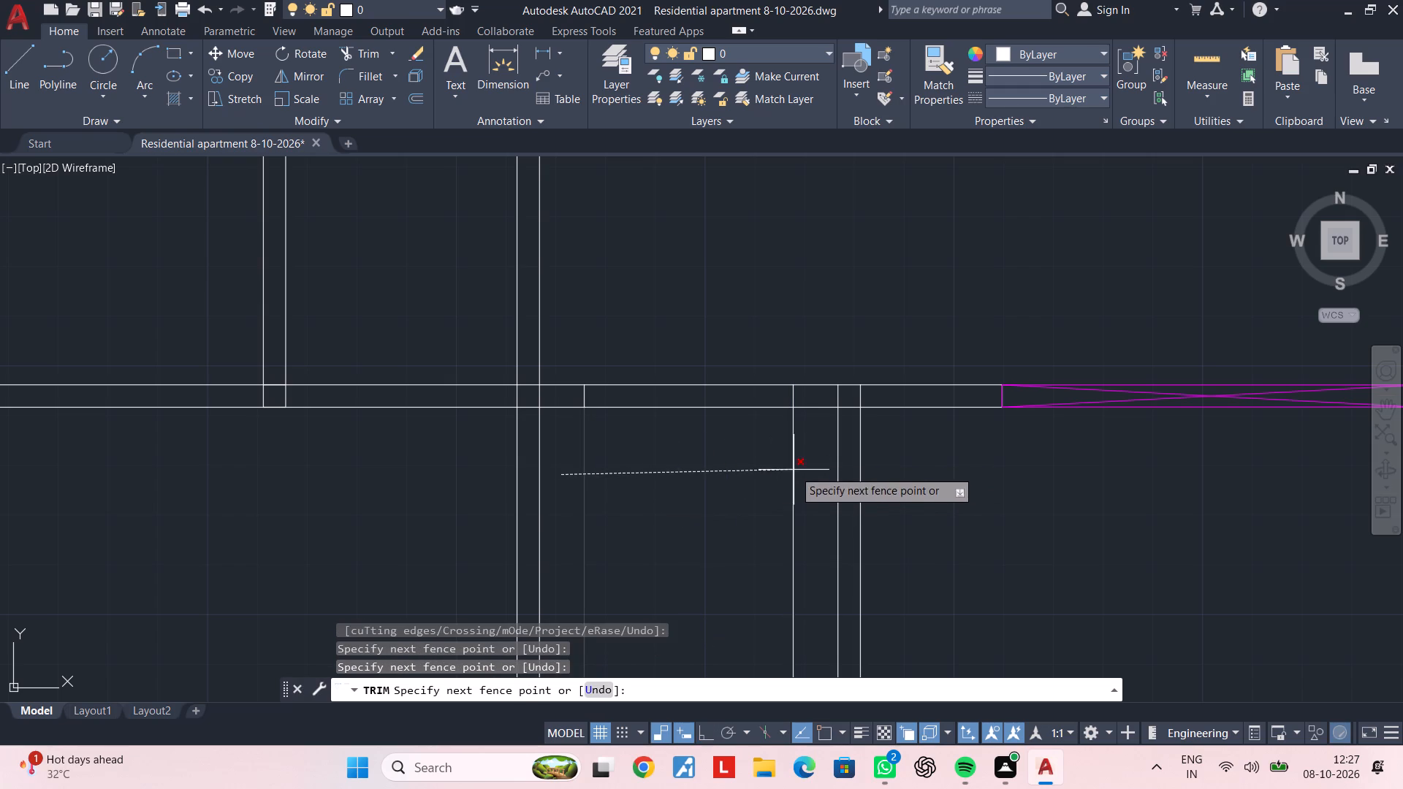
left_click(798, 469)
left_click(839, 400)
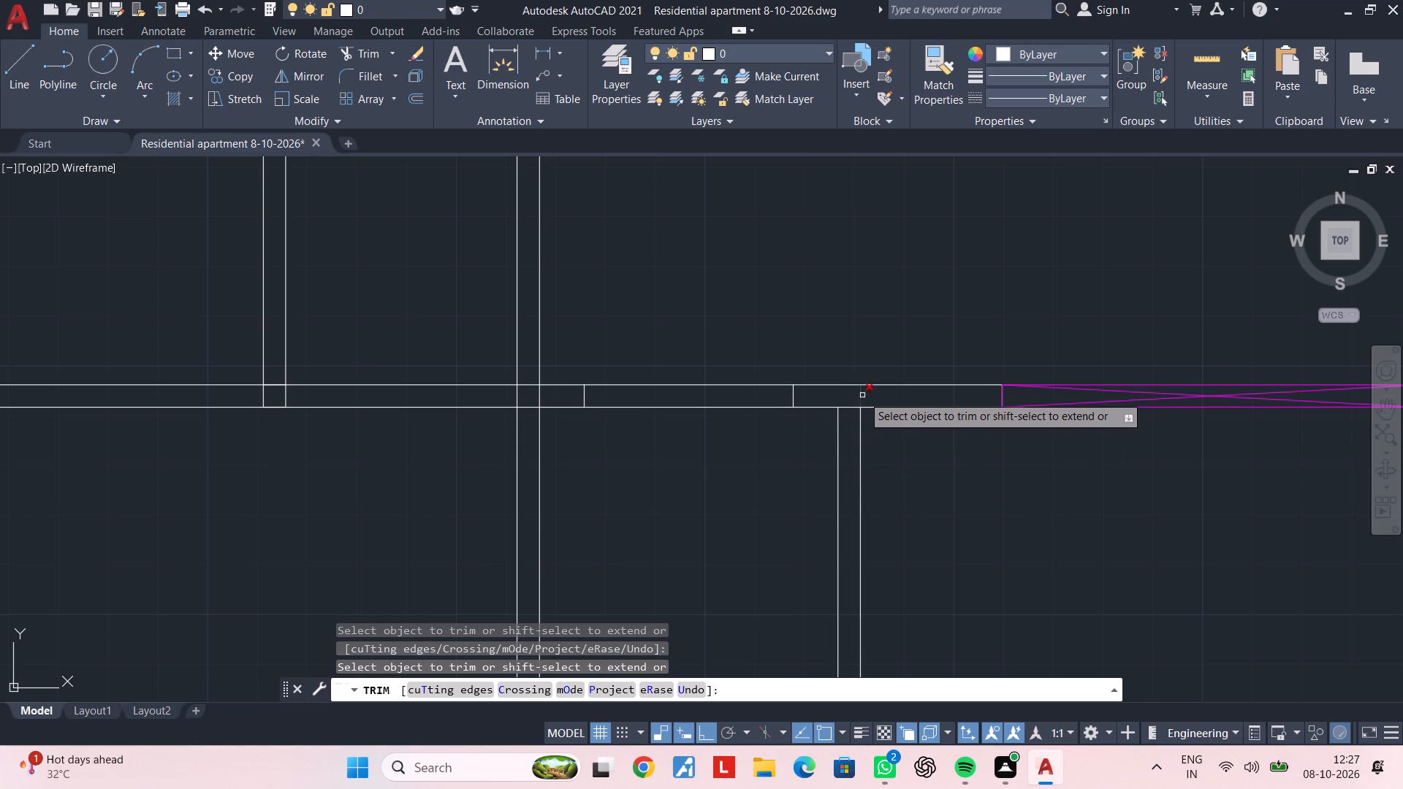
left_click(862, 395)
left_click(851, 406)
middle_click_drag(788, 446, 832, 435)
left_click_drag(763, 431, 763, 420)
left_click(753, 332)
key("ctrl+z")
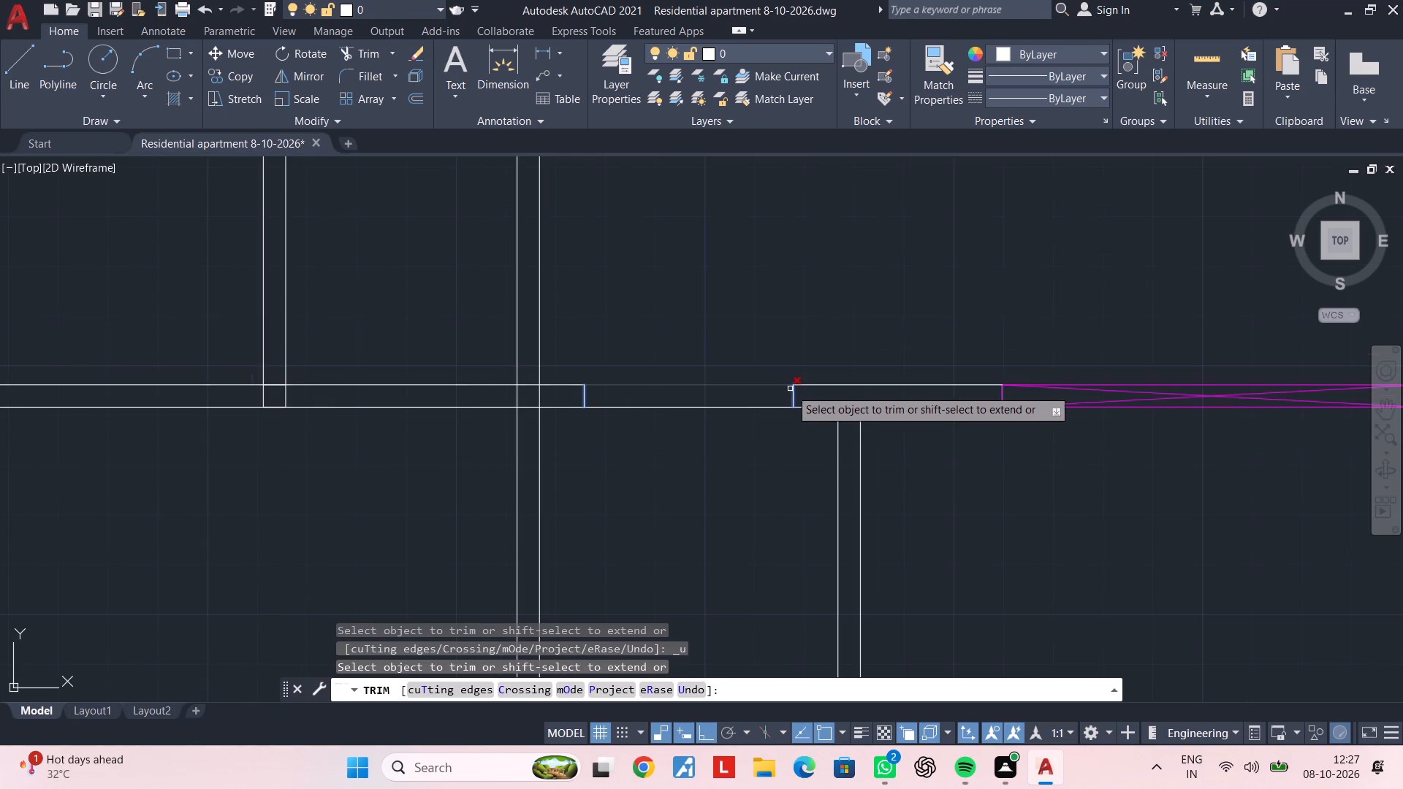
Trim both faces of the horizontal wall between the two jamb lines to open a doorway into the small room.
left_click(723, 387)
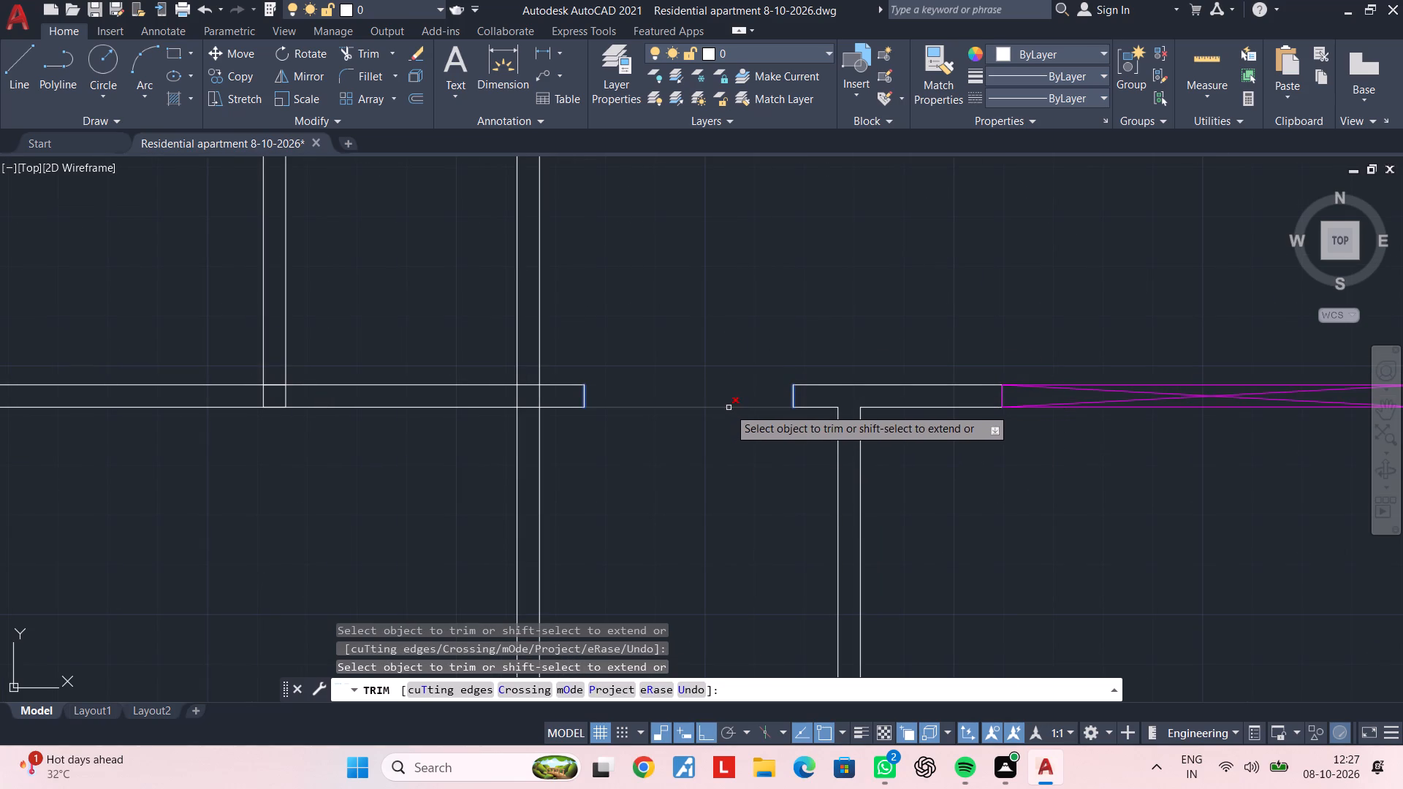
left_click(729, 408)
key("Escape")
key("Escape")
left_click(584, 396)
key("Escape")
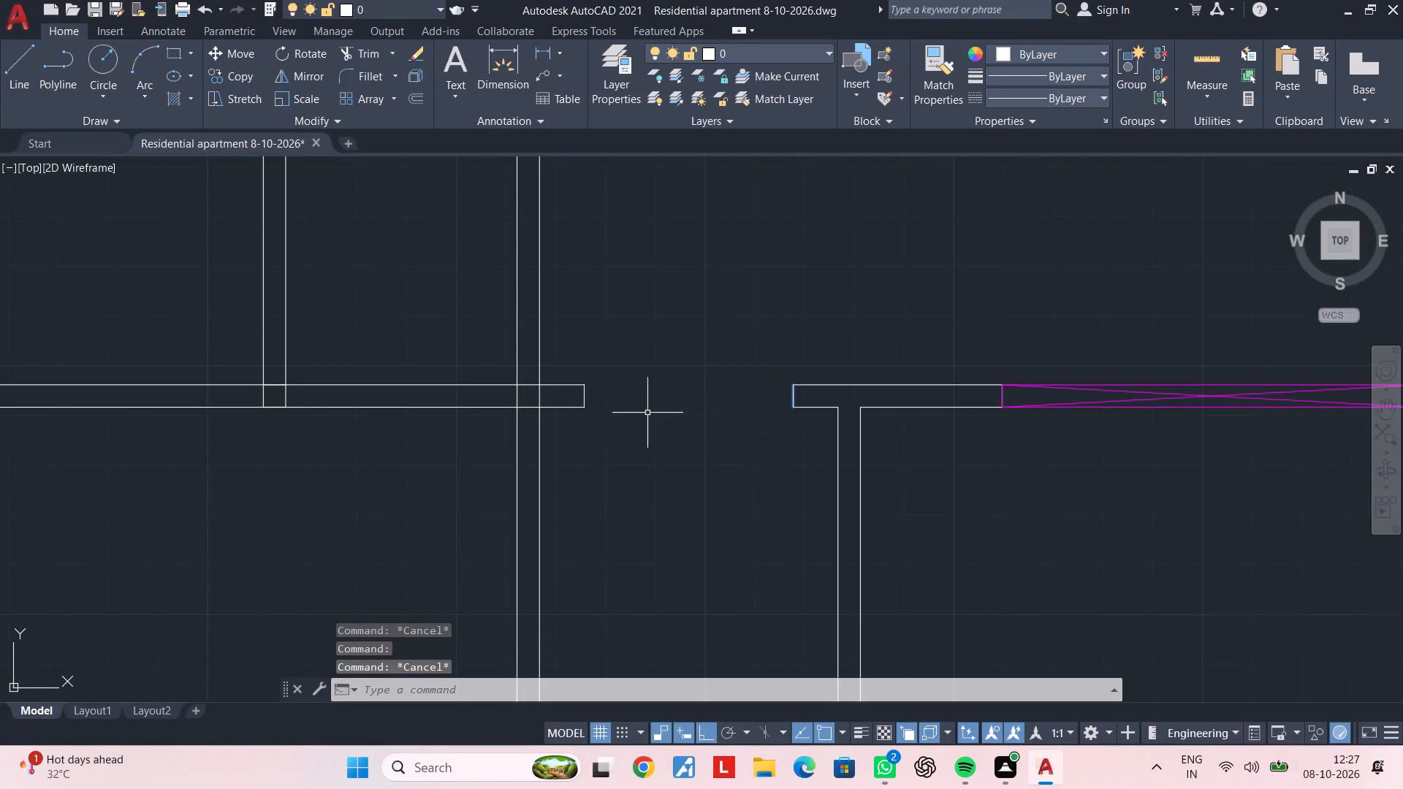
left_click(794, 400)
key("Escape")
Trim the overlapping inner wall lines at the small room's southeast corner.
scroll(784, 439, "down", 2)
middle_click_drag(776, 432, 744, 392)
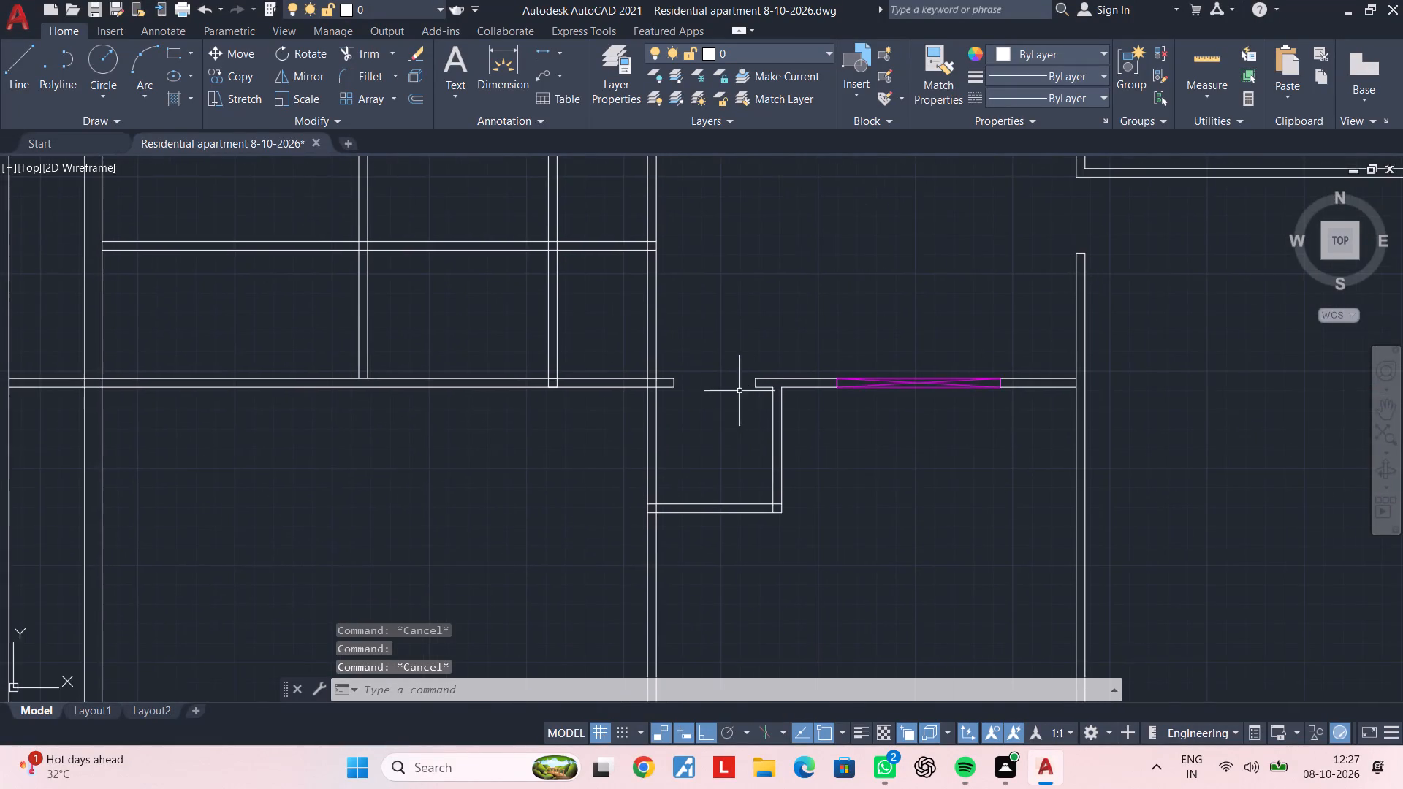
middle_click_drag(749, 432, 718, 380)
key("Escape")
key("Escape")
key("Escape")
key("Escape")
key("Escape")
key("Escape")
key("Escape")
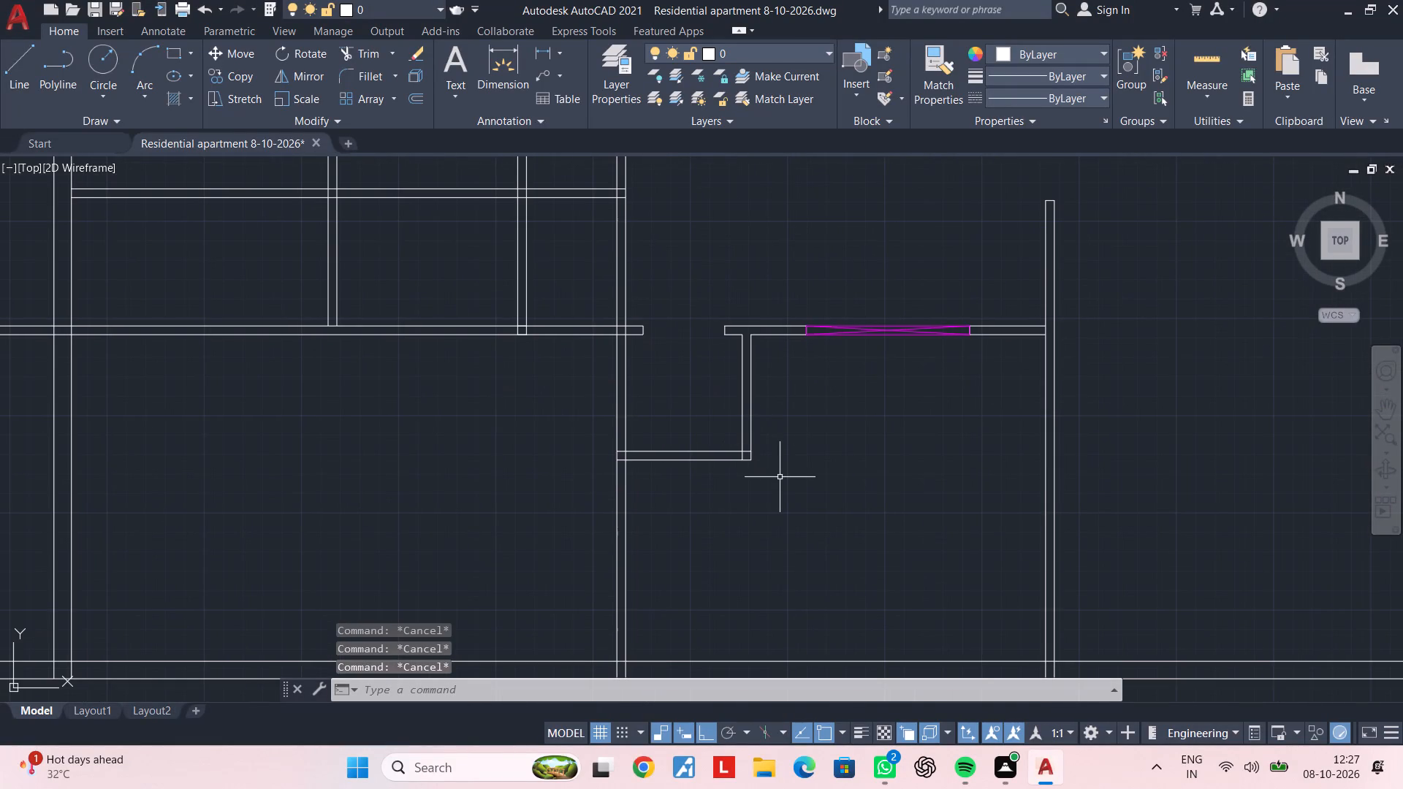
key("space")
key("Escape")
key("Escape")
key("t")
type("r")
key("space")
scroll(752, 455, "up", 3)
left_click(718, 437)
left_click(694, 457)
Trim the crossing lines where the small room's south wall meets its west wall to form a clean T-junction.
middle_click_drag(737, 471, 849, 470)
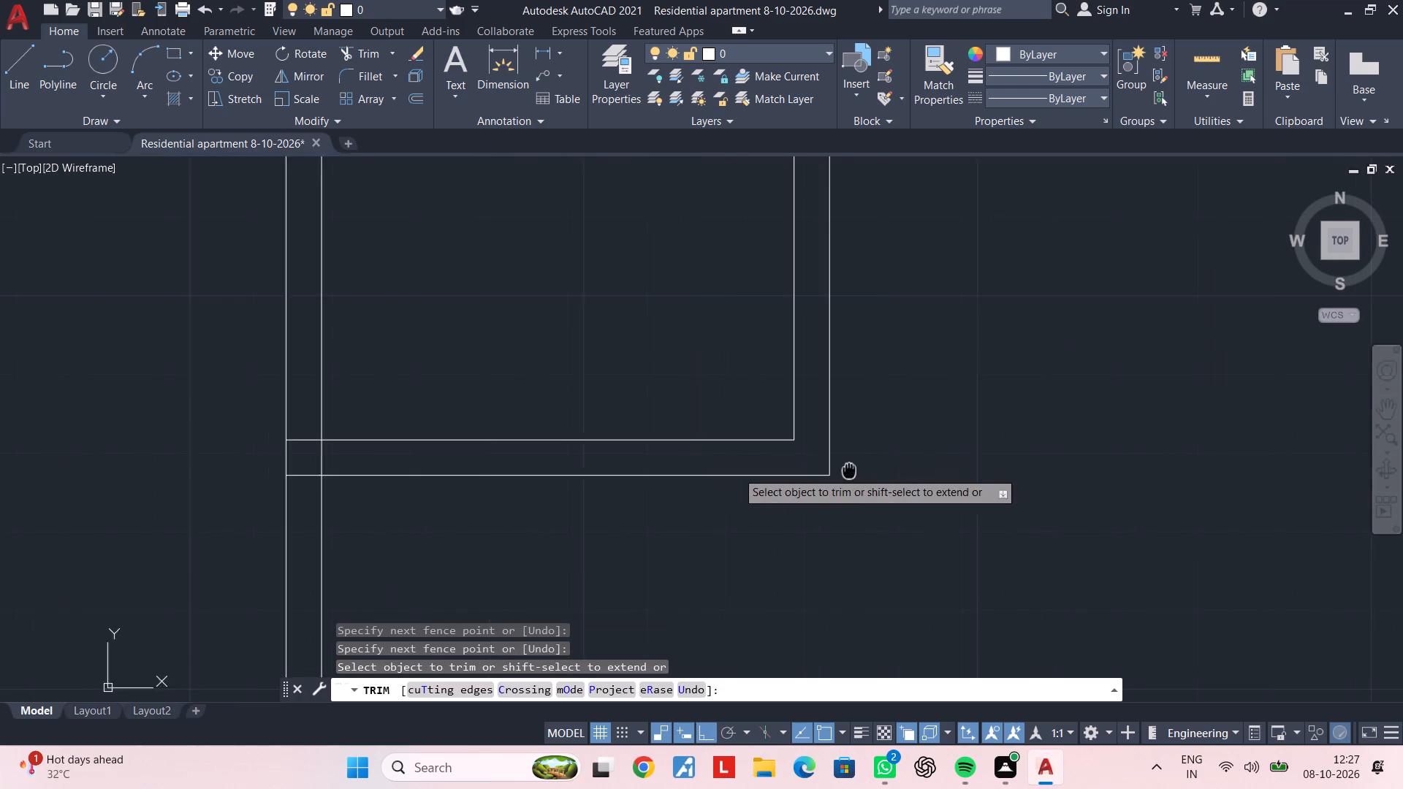
middle_click_drag(849, 470, 992, 447)
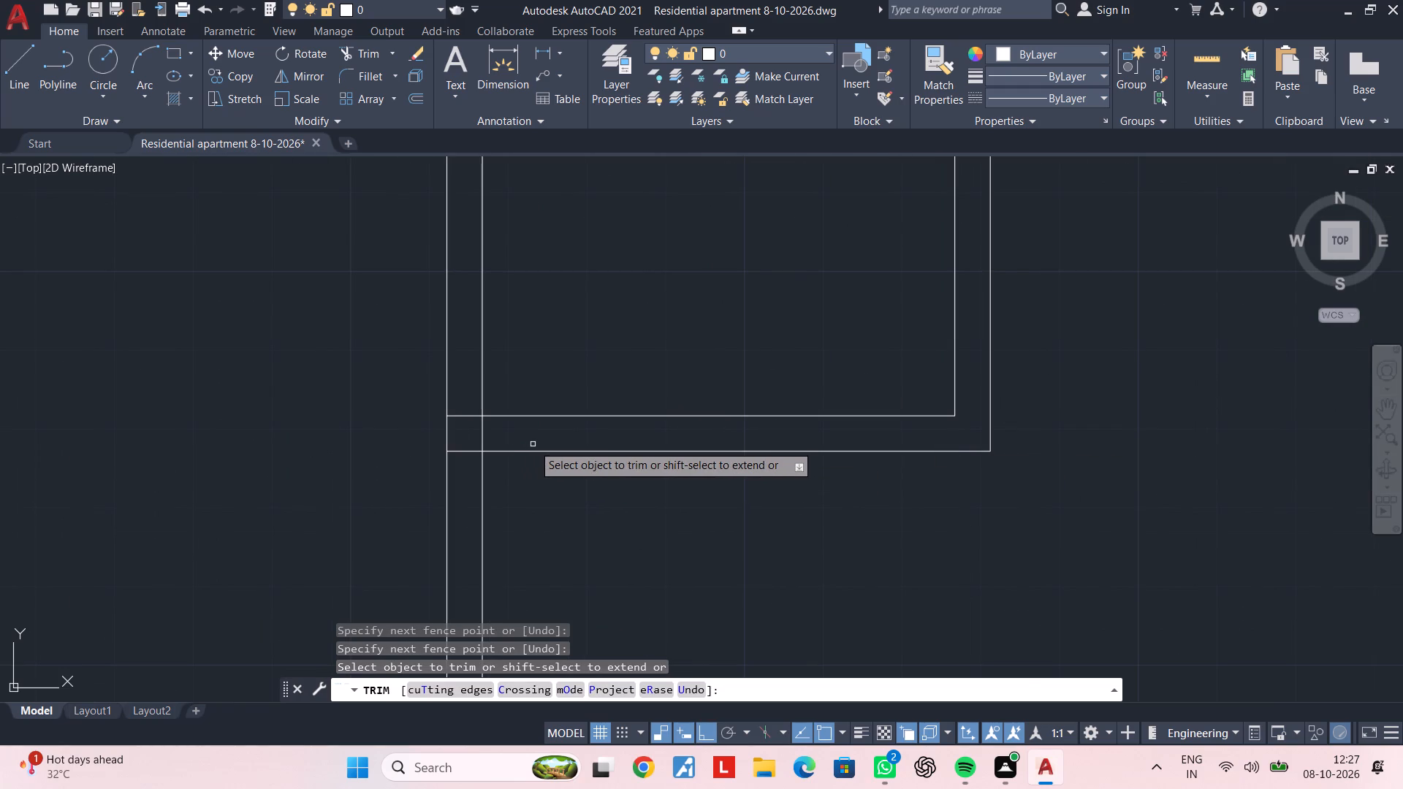
middle_click_drag(533, 443, 642, 433)
scroll(629, 434, "up", 1)
left_click(594, 421)
left_click(560, 423)
left_click(537, 354)
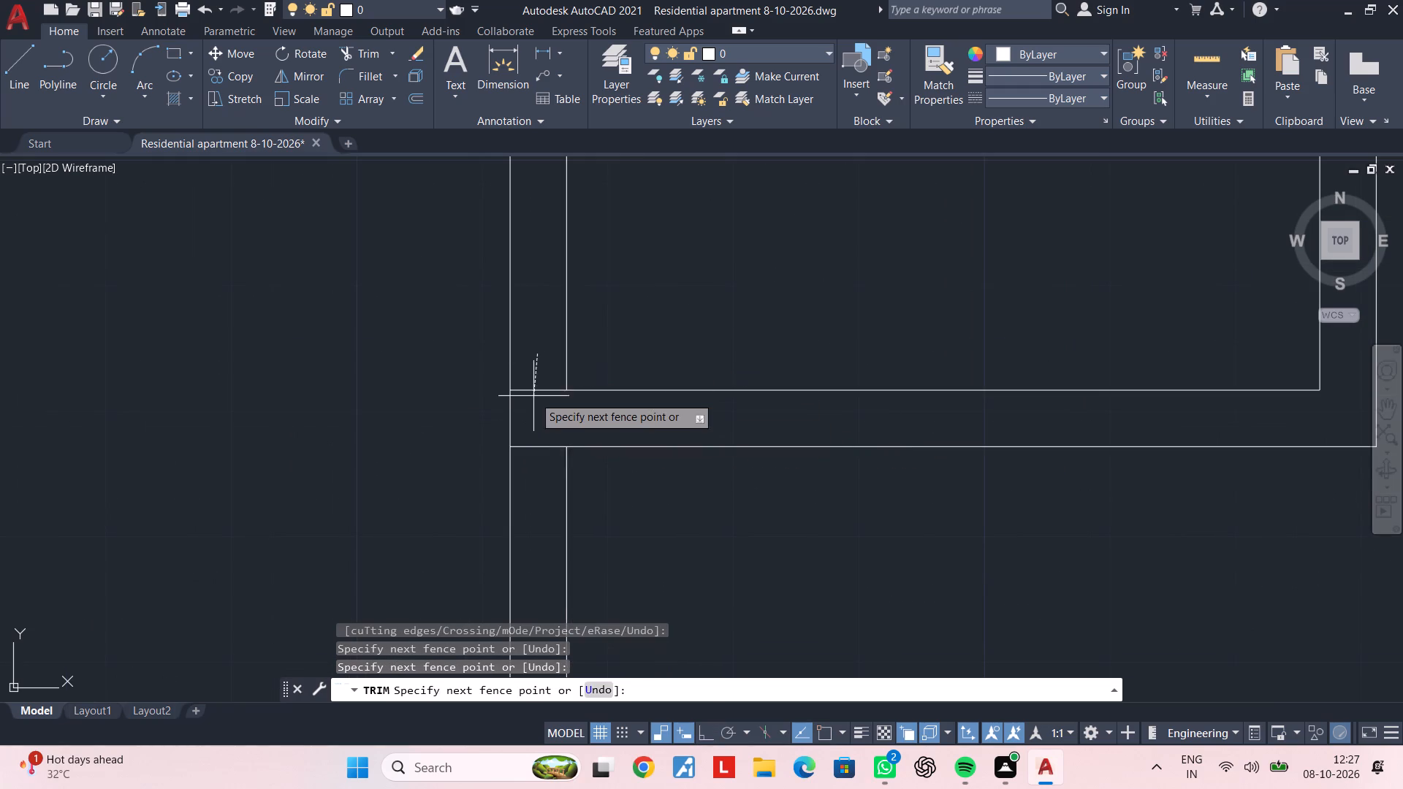
left_click(537, 468)
scroll(552, 470, "down", 3)
middle_click_drag(615, 368, 647, 477)
key("Escape")
key("Escape")
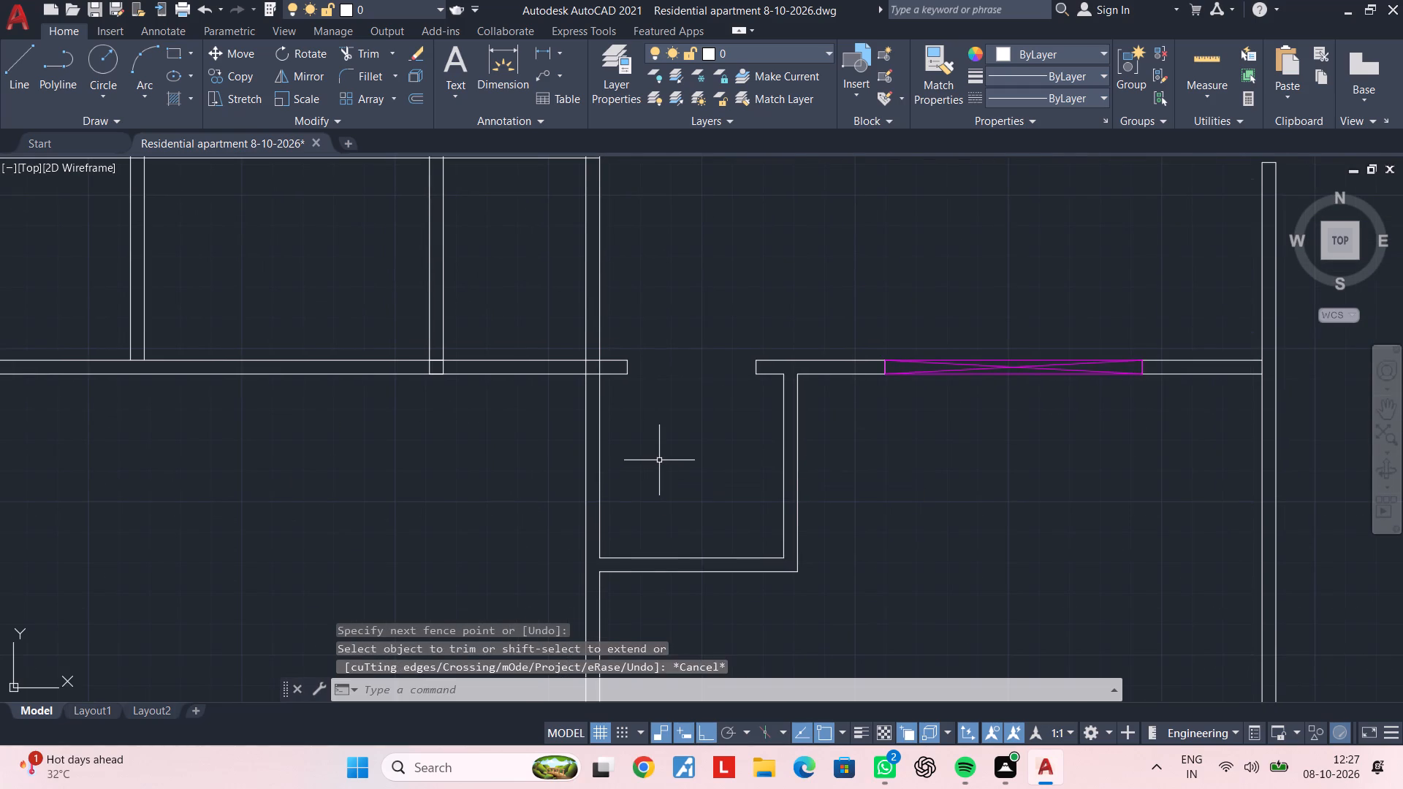
key("Escape")
key("Escape")
key("Escape")
key("Escape")
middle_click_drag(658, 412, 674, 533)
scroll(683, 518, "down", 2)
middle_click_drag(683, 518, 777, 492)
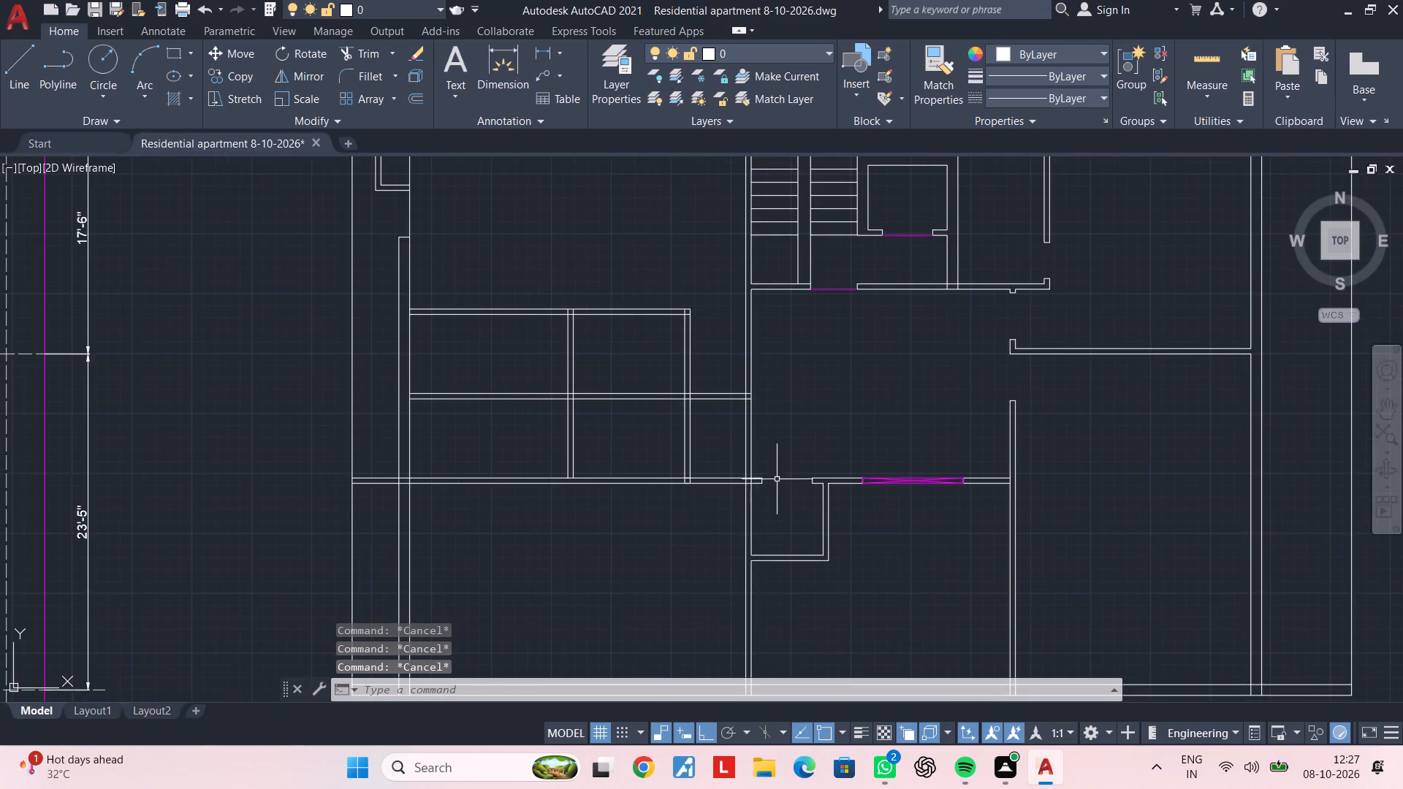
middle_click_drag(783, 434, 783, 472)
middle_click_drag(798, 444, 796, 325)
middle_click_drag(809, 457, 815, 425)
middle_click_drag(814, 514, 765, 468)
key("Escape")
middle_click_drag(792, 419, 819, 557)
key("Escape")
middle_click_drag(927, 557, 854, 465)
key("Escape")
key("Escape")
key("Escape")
Trim the small room's west wall and the next partition to the east where they cross the southern outer wall.
type("tr")
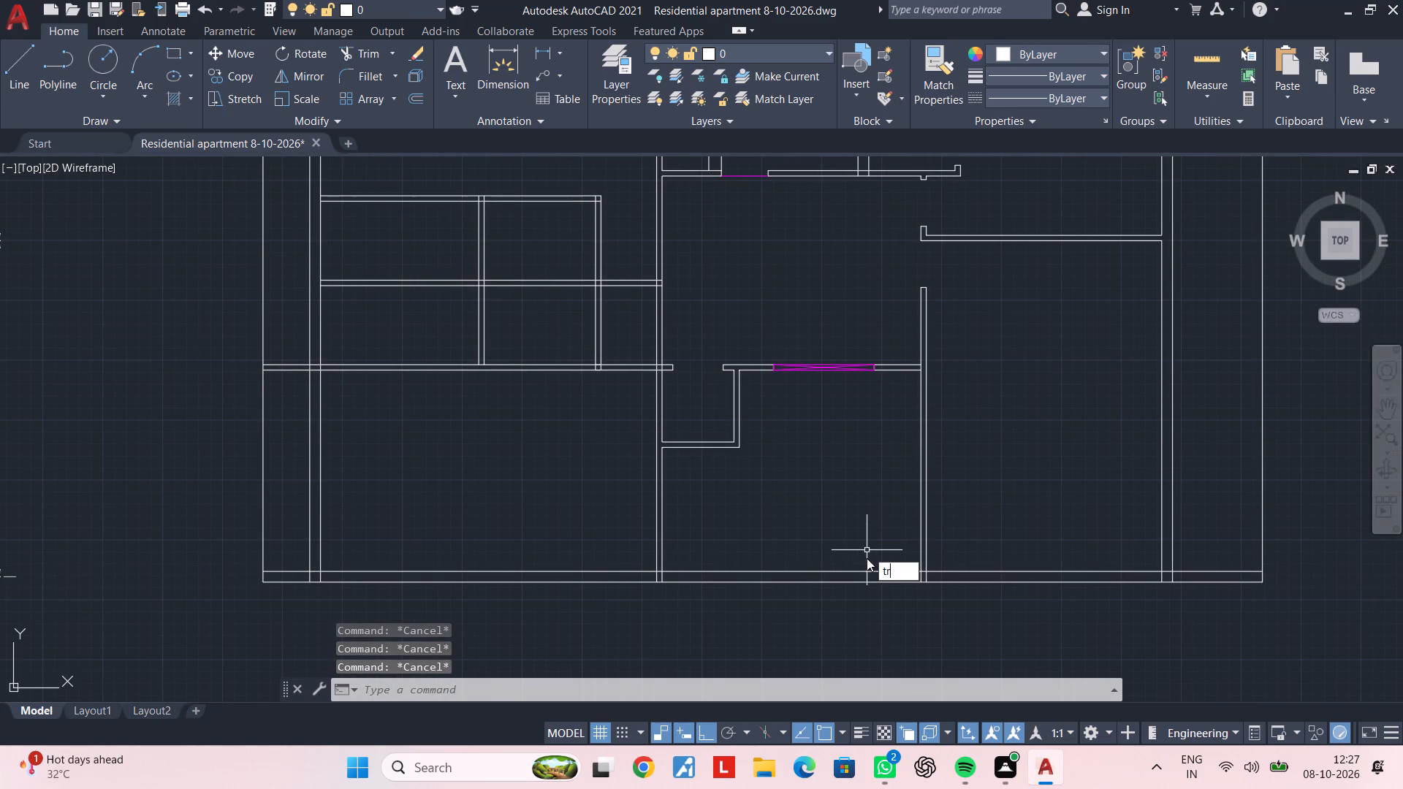
key("space")
scroll(650, 579, "up", 3)
left_click(696, 568)
left_click(602, 573)
scroll(878, 576, "down", 2)
middle_click_drag(883, 576, 397, 576)
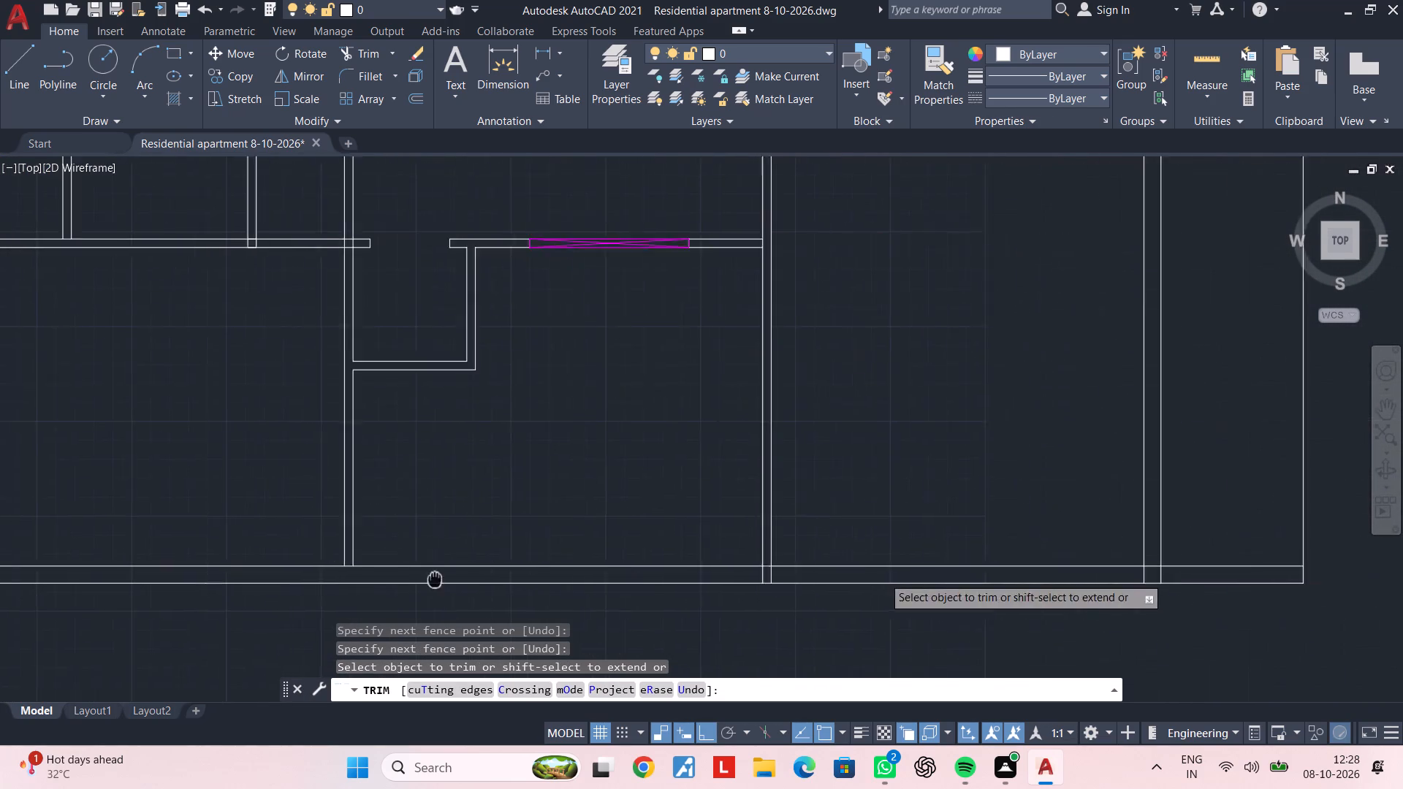
middle_click_drag(397, 576, 327, 570)
scroll(753, 582, "up", 2)
left_click_drag(615, 552, 593, 554)
left_click(446, 551)
left_click(671, 549)
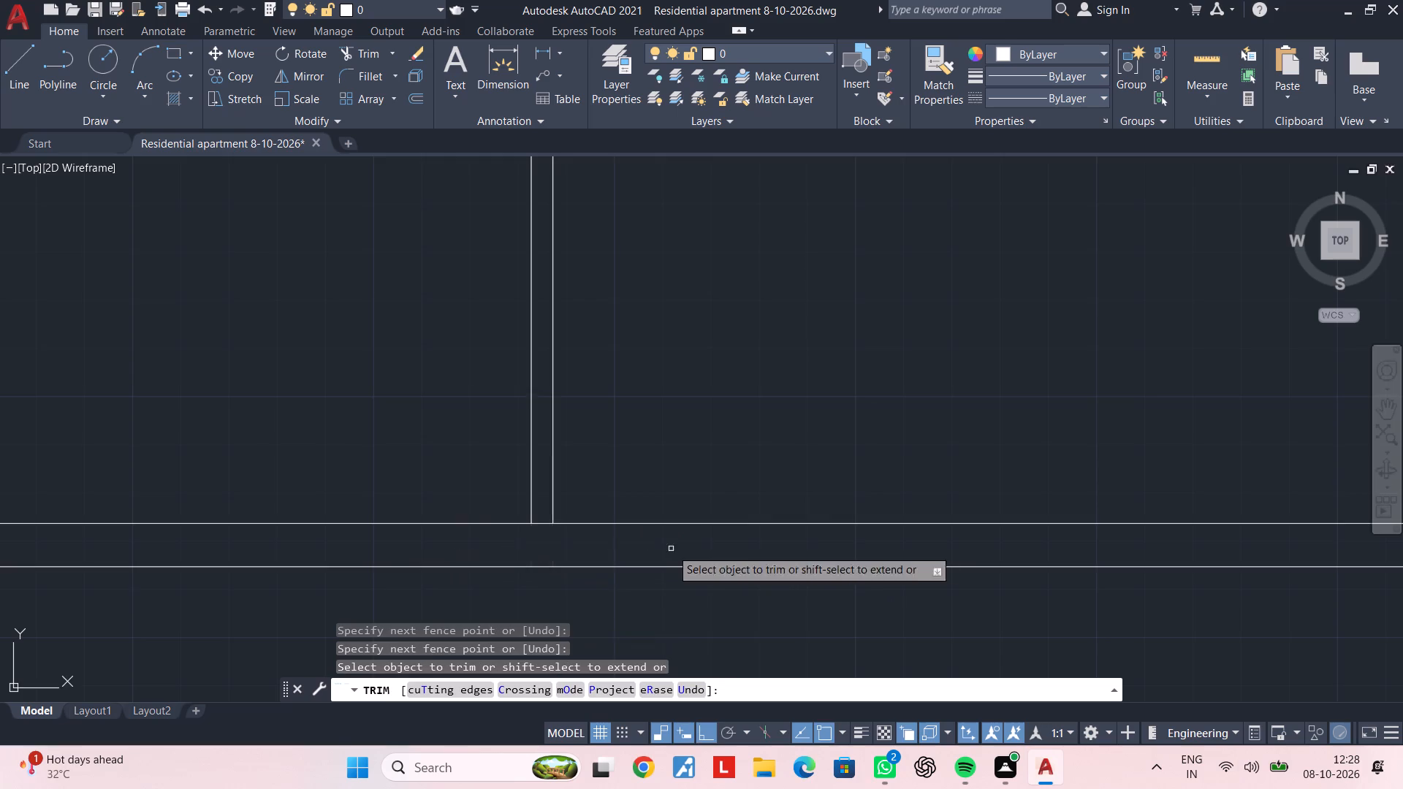
Trim the easternmost inner double wall line where it crosses the southern outer wall.
scroll(848, 552, "down", 3)
middle_click_drag(951, 554, 624, 557)
scroll(861, 555, "up", 2)
left_click(585, 555)
left_click(463, 556)
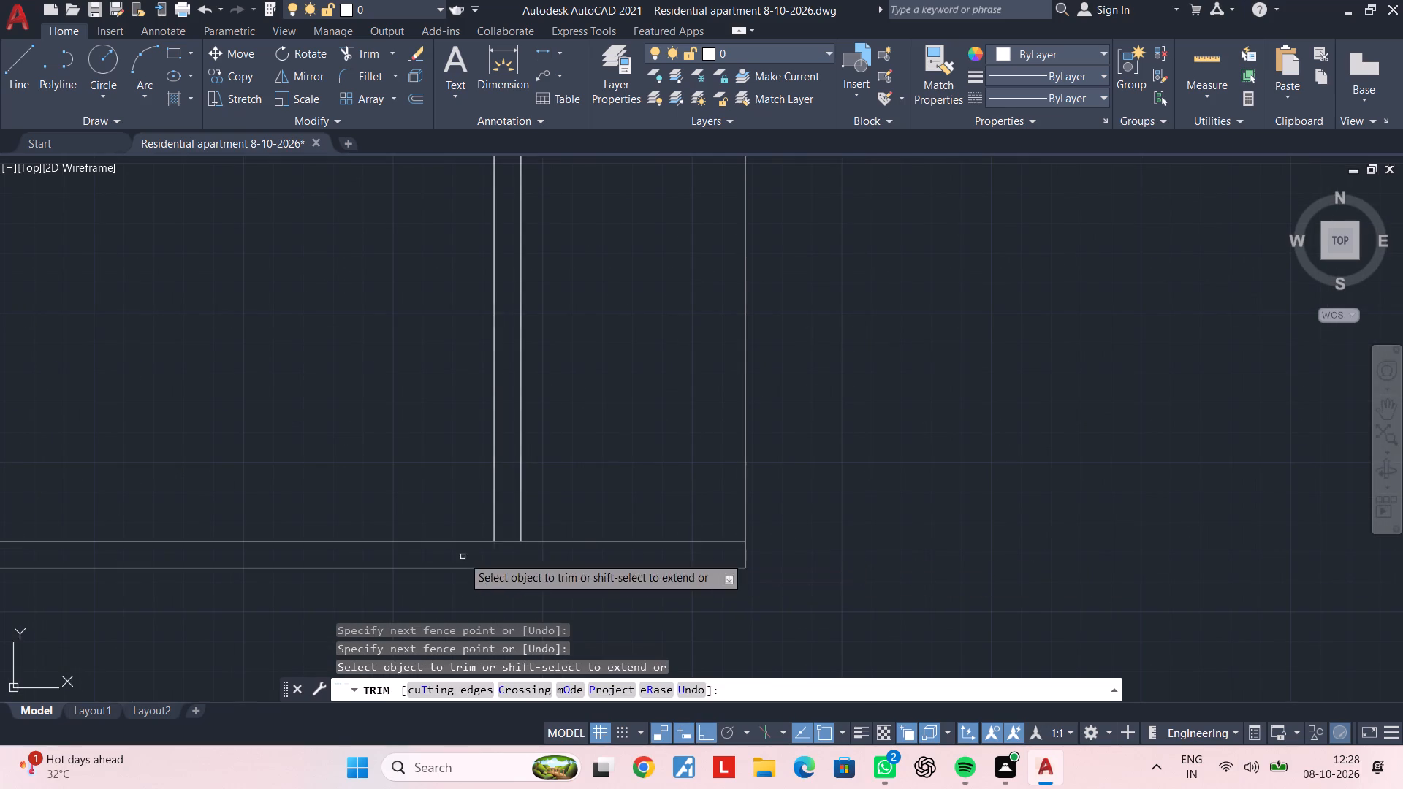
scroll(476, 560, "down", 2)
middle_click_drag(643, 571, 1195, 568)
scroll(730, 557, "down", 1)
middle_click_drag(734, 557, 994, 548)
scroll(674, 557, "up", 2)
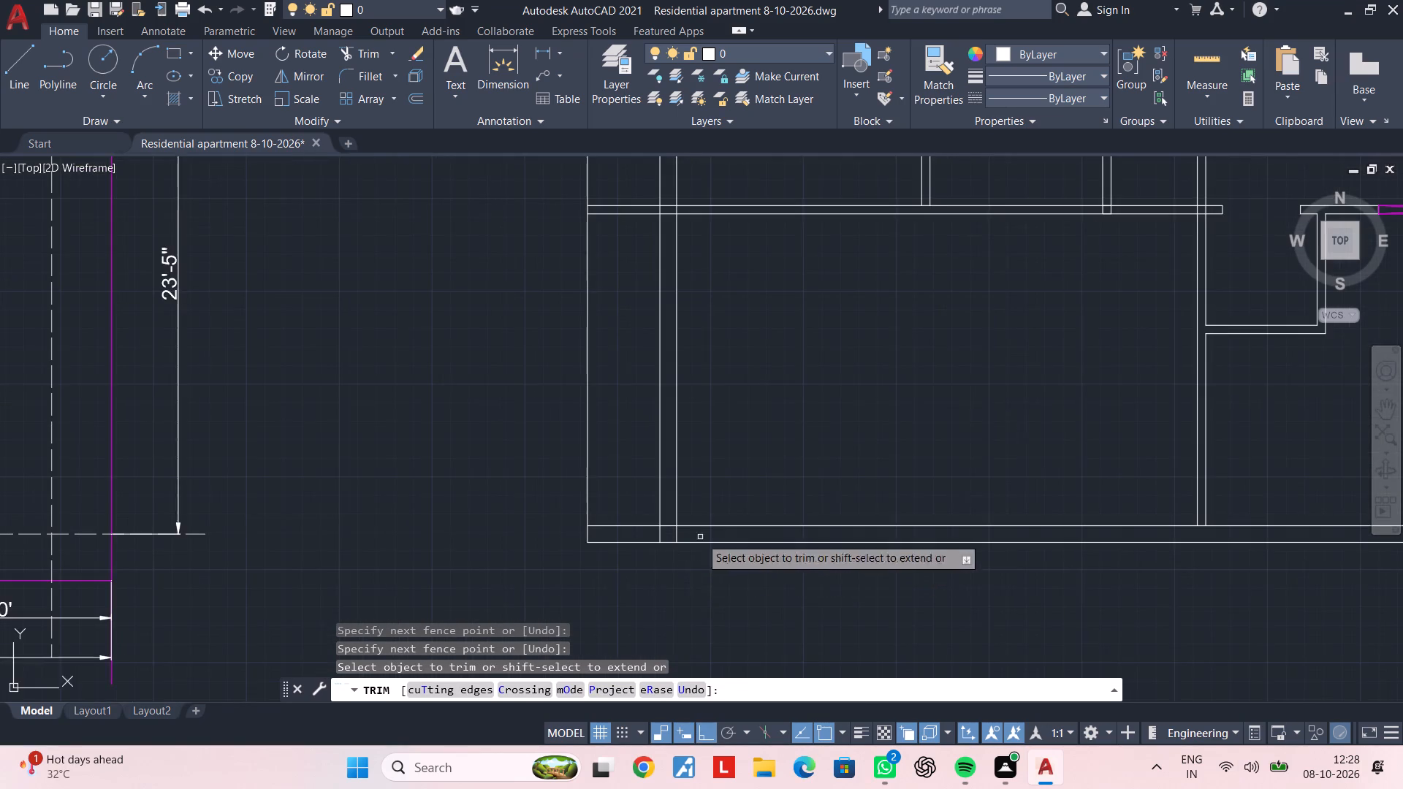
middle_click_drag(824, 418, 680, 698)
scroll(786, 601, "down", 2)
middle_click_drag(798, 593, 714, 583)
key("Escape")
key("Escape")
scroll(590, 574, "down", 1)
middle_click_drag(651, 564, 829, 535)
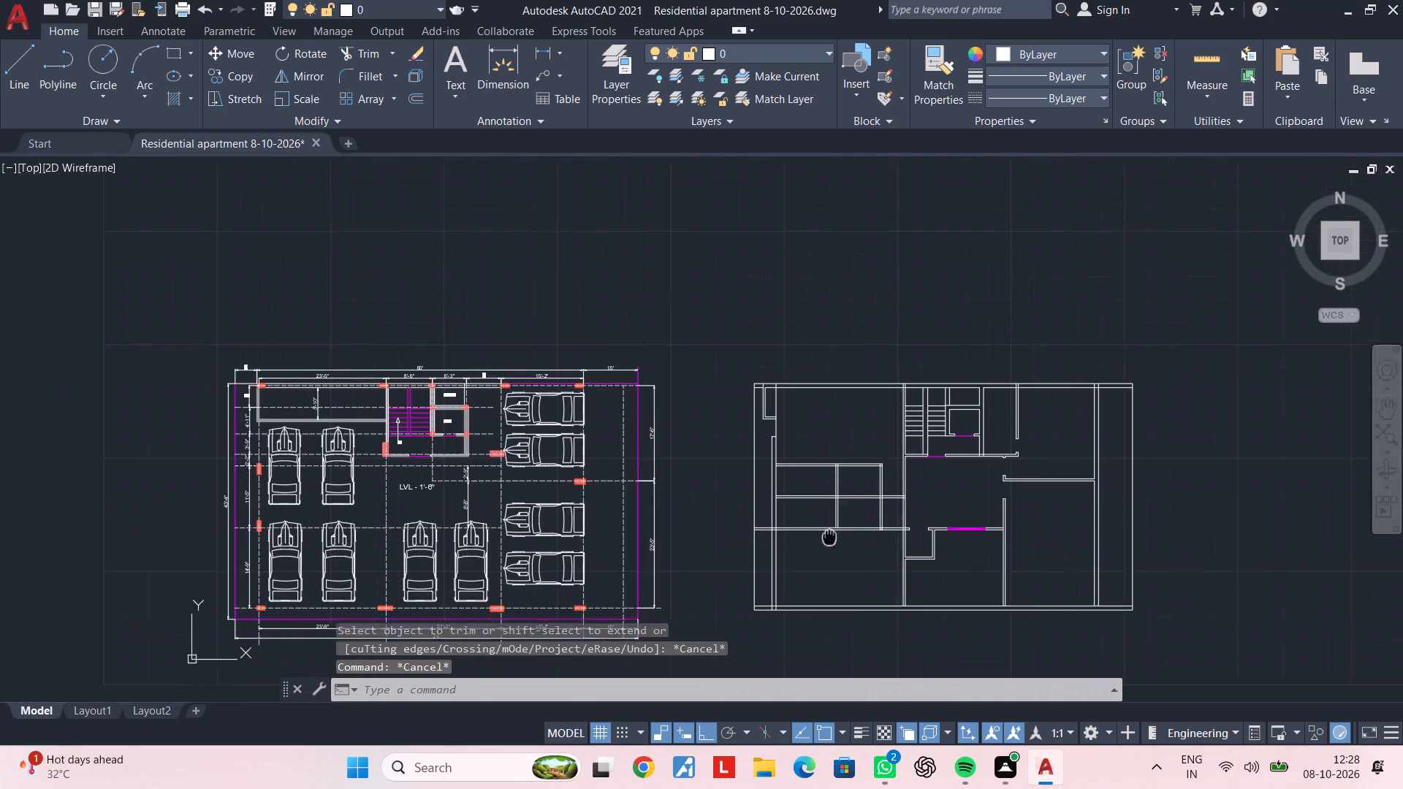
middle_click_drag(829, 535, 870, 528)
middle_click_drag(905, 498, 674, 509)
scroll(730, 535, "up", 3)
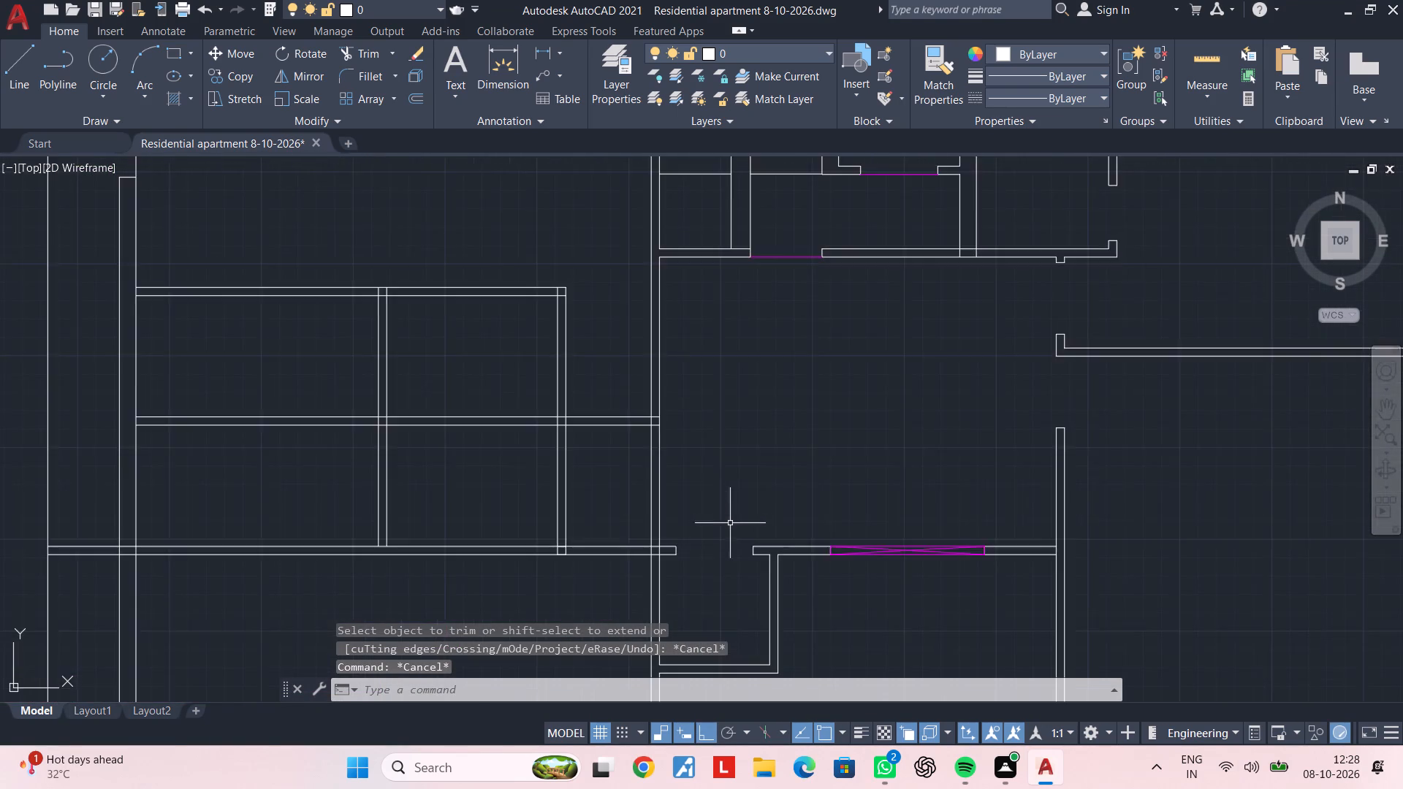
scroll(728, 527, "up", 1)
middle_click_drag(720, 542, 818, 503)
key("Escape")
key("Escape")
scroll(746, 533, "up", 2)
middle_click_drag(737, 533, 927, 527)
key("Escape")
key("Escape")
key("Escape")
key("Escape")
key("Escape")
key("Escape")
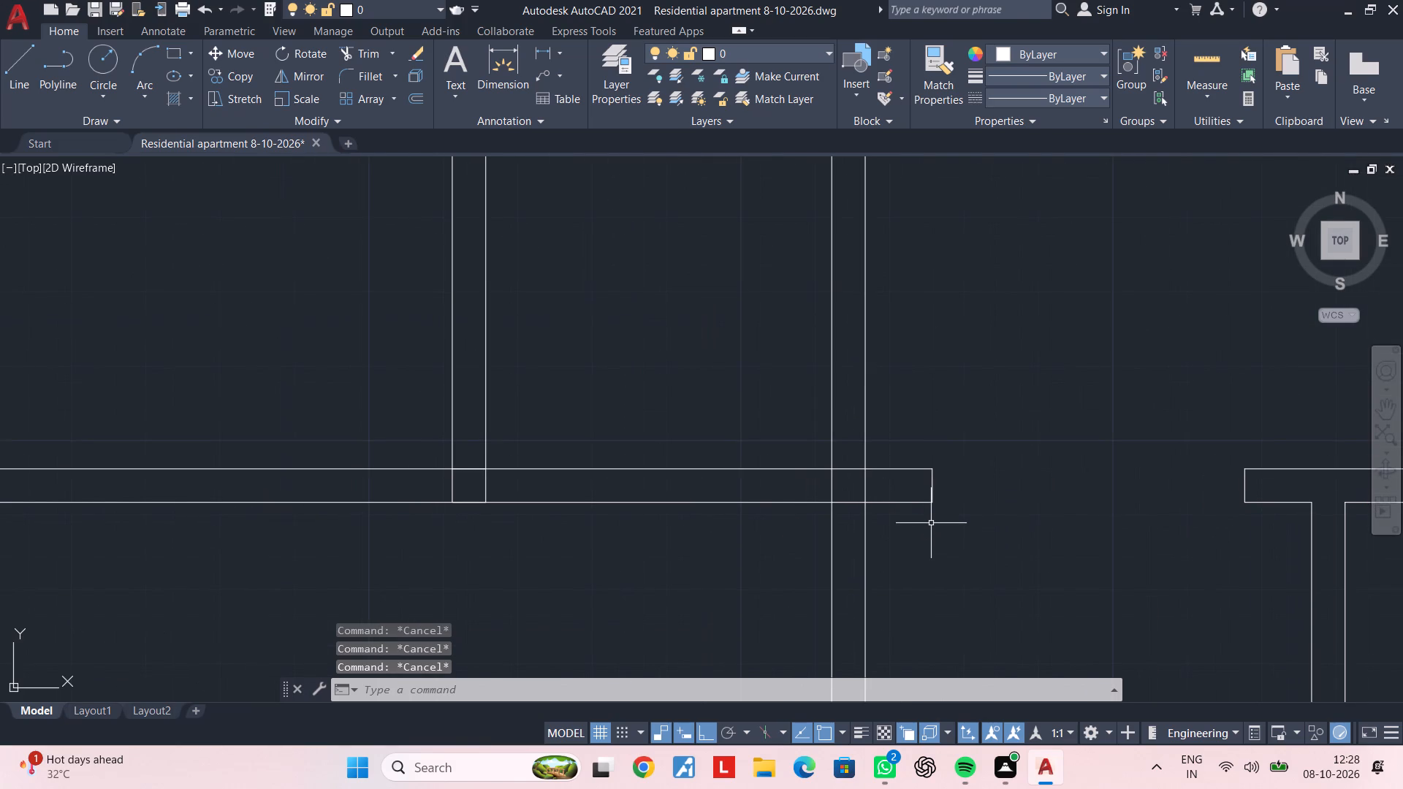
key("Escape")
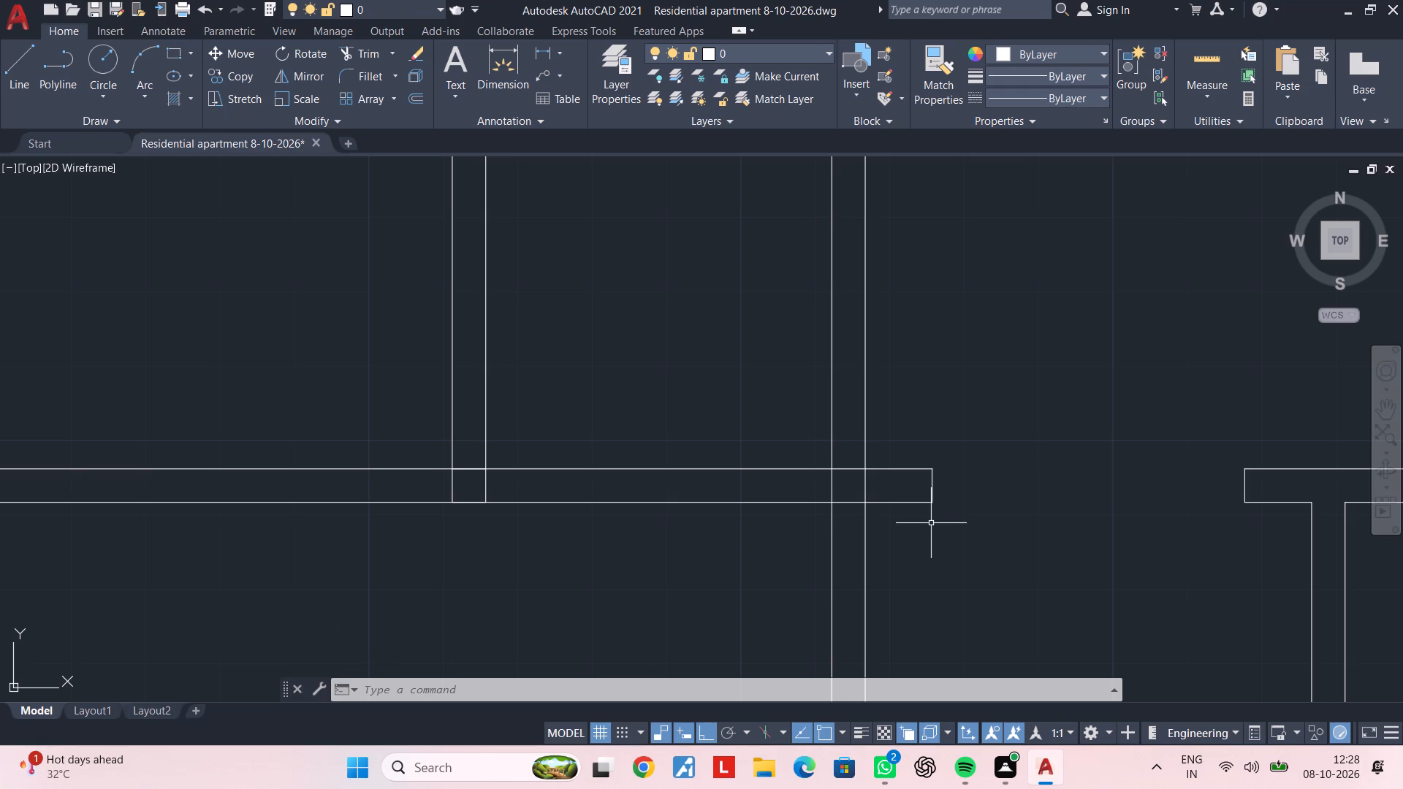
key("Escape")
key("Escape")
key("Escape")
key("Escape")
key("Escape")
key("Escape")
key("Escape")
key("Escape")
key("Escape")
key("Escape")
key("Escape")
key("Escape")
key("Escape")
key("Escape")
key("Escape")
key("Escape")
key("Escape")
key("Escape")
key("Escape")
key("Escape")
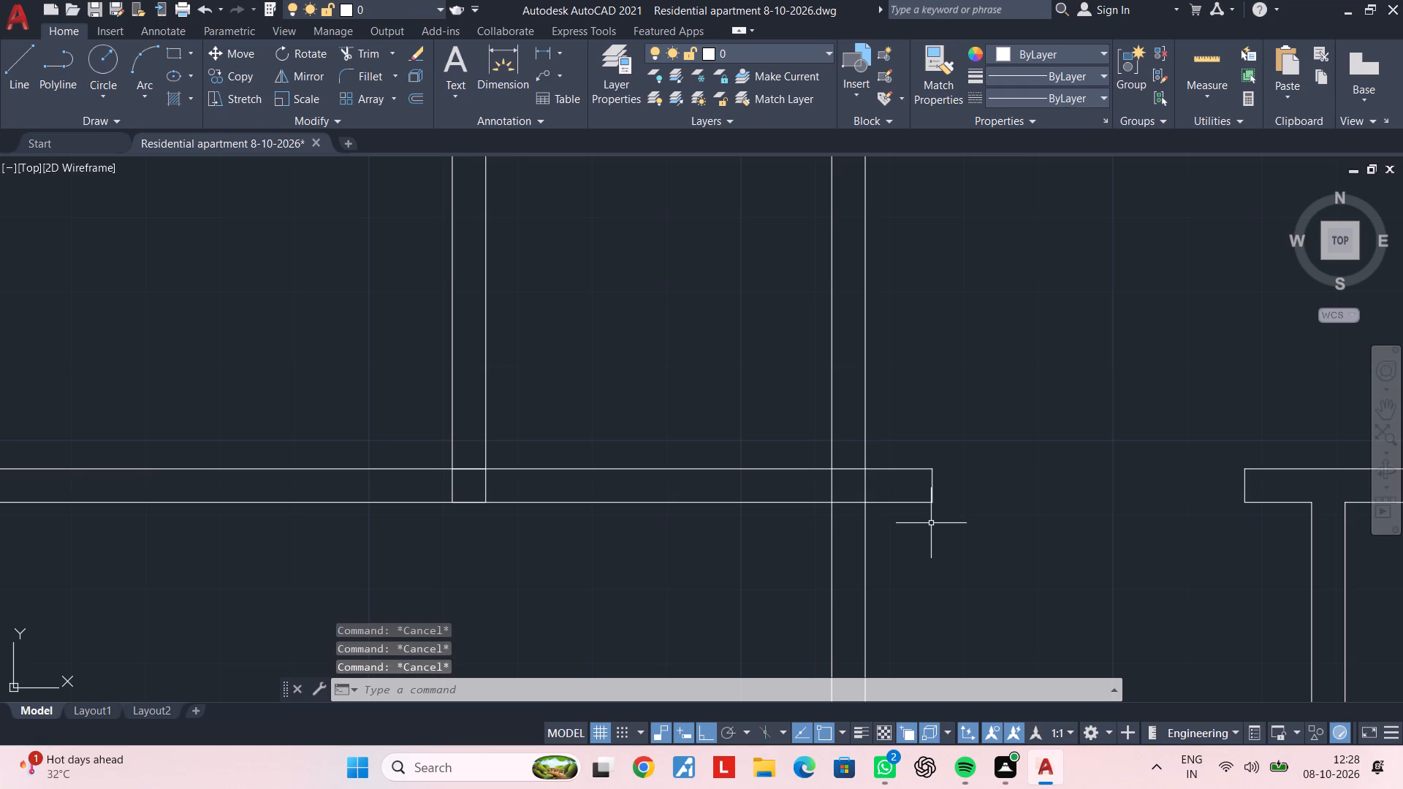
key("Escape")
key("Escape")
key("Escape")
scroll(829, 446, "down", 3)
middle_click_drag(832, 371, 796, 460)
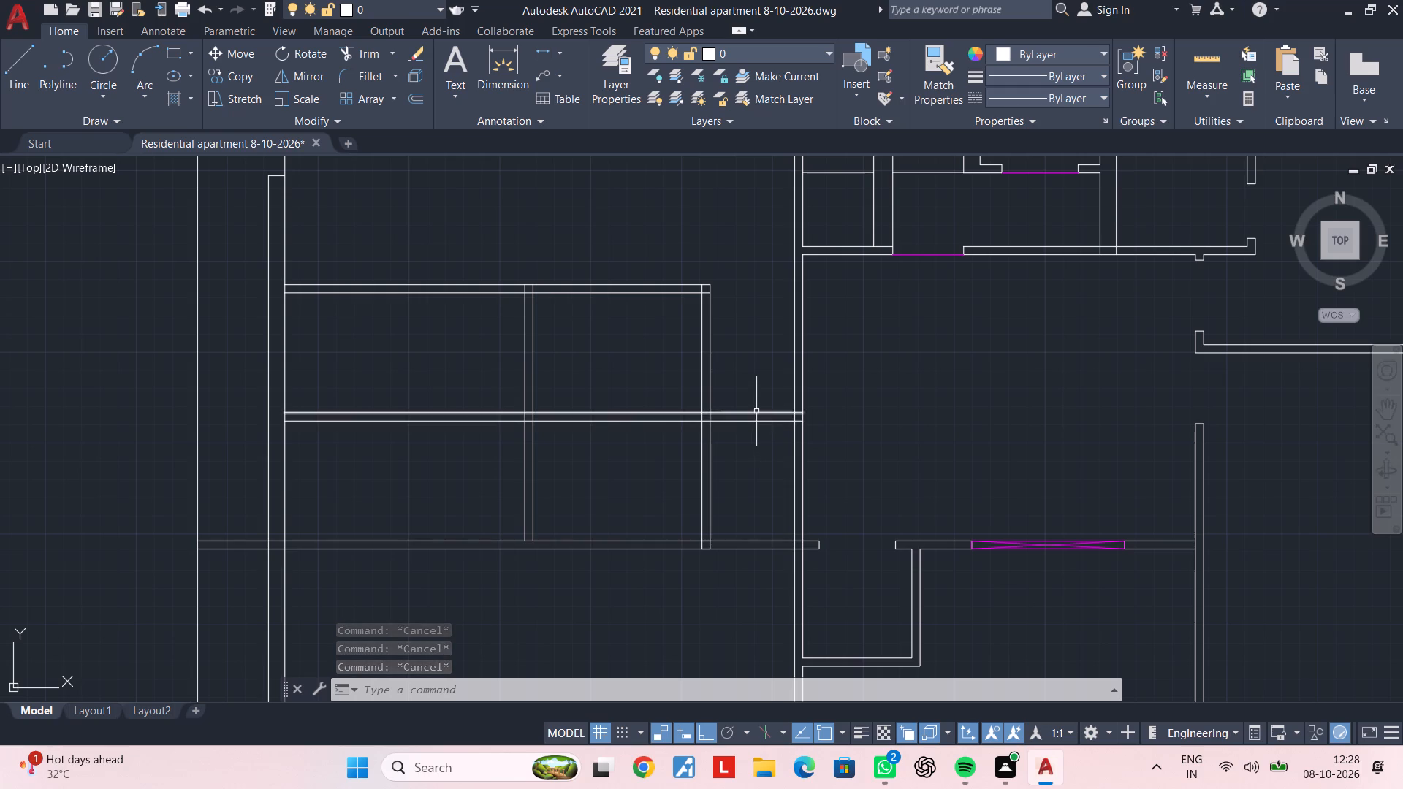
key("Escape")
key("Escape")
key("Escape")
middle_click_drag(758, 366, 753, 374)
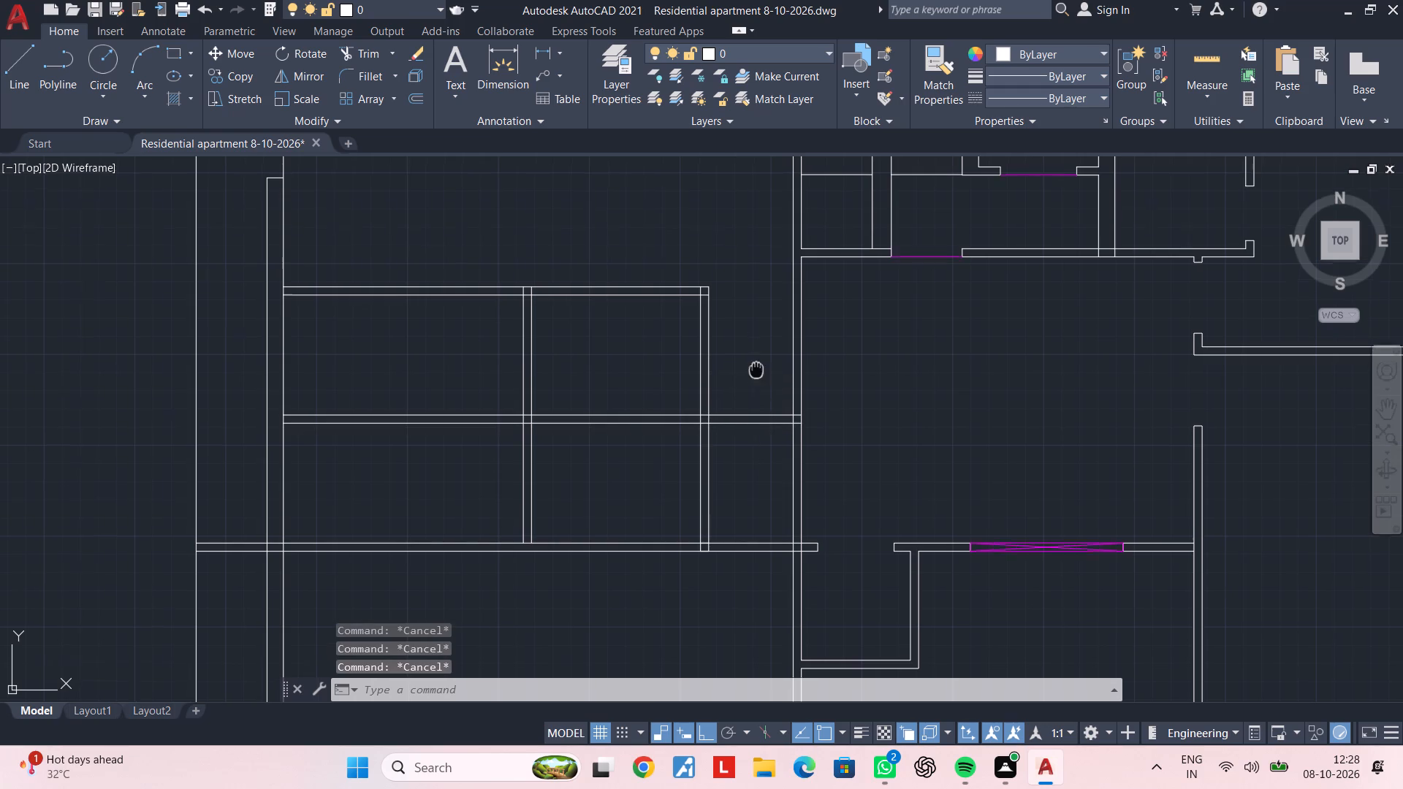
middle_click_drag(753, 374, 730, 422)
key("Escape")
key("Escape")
Offset the south face of the short wall below the staircase 6'3" southward.
middle_click_drag(902, 370, 873, 389)
key("Escape")
key("Escape")
type("of")
key("space")
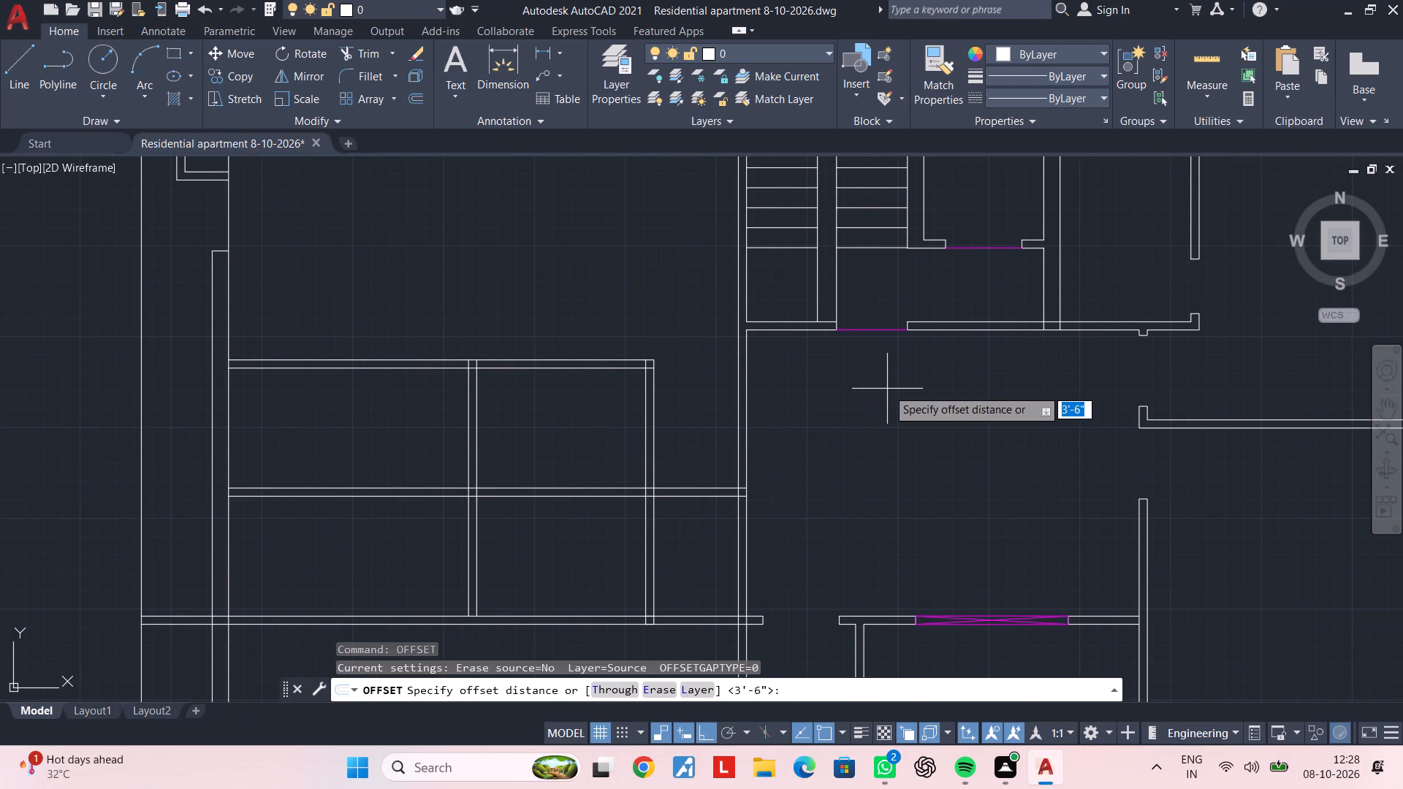
type("6'")
type("3\"")
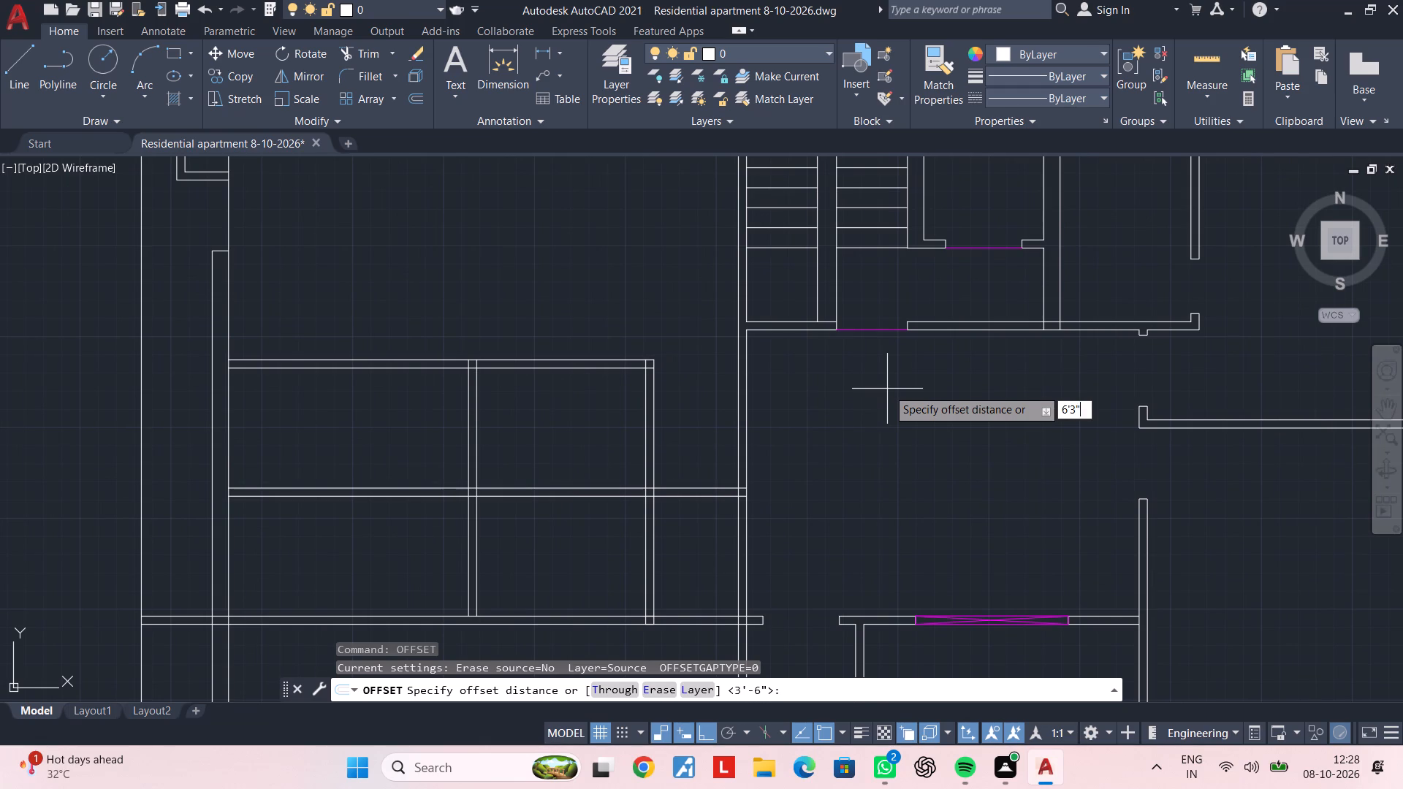
key("Return")
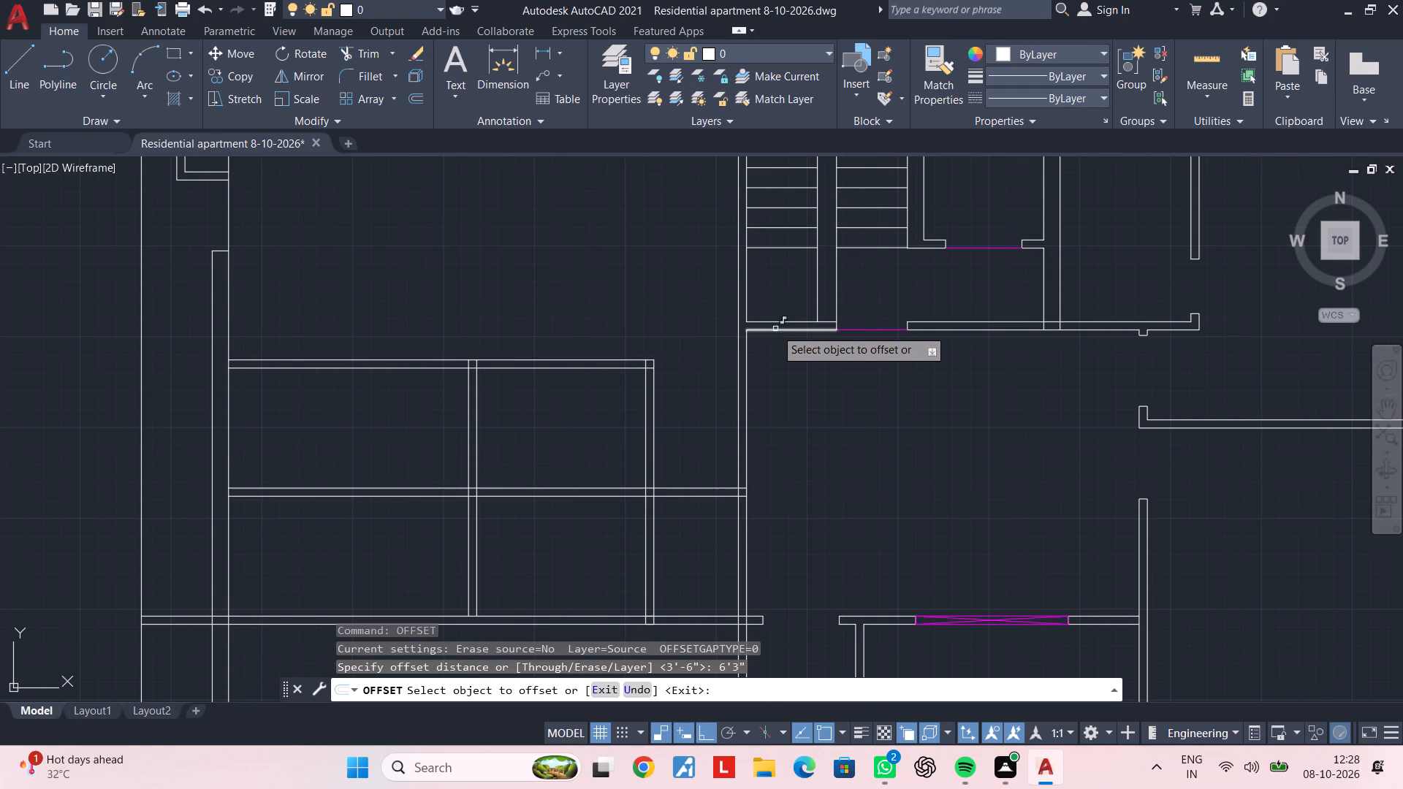
left_click(775, 329)
left_click(775, 471)
key("Escape")
Extend the offset line south of the staircase west across the long wall to the easternmost partition of the four-room block.
key("e")
type("x")
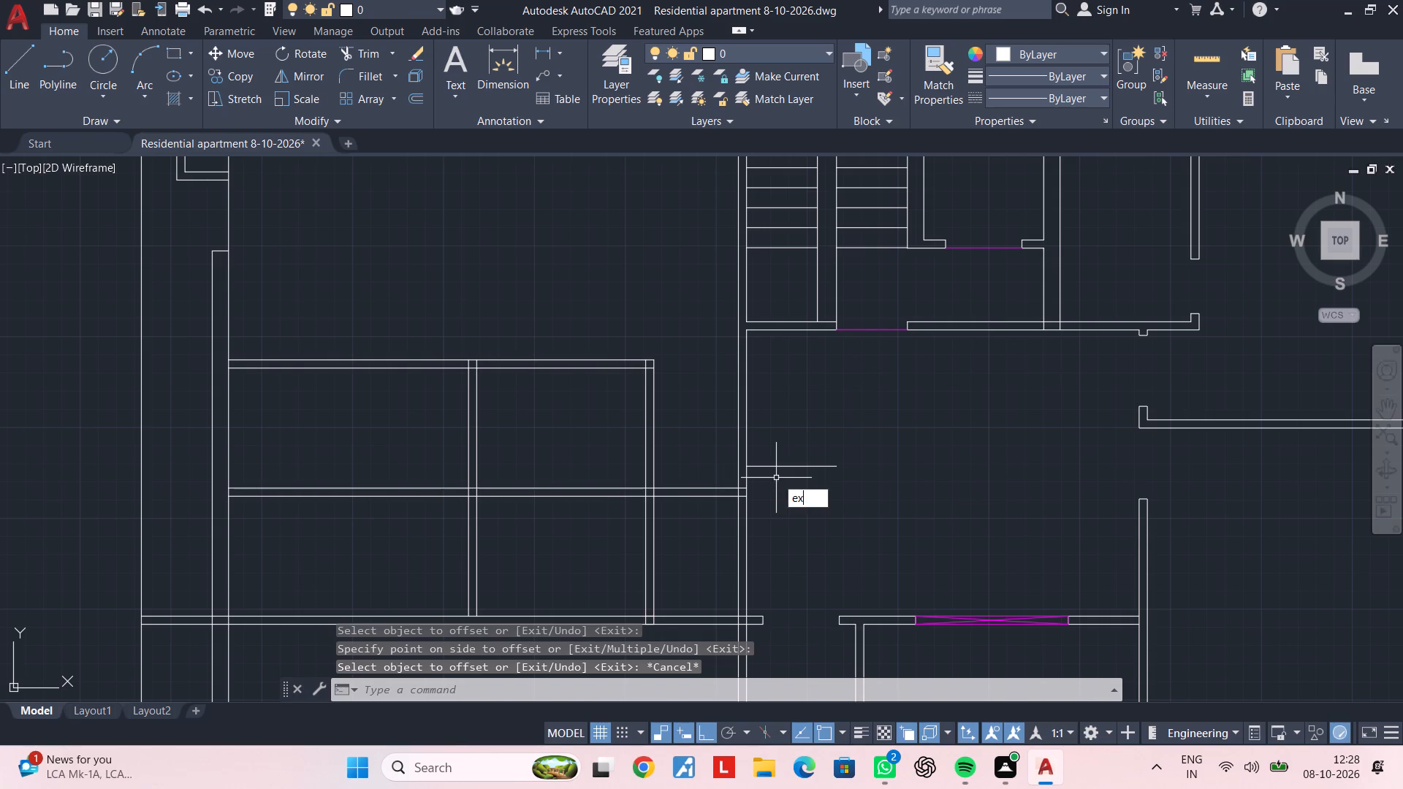
key("space")
left_click(767, 446)
left_click(768, 490)
left_click(771, 455)
left_click(771, 483)
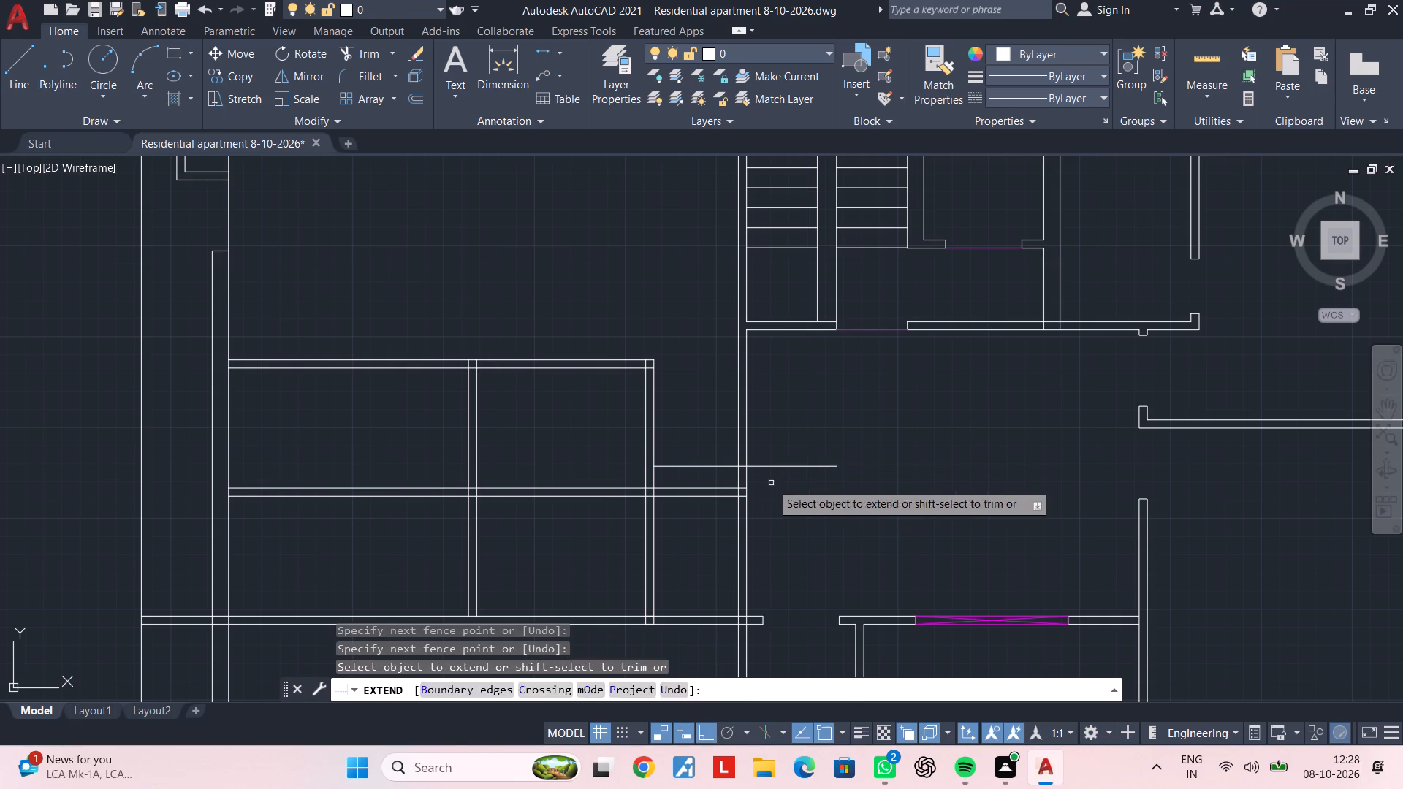
key("Escape")
key("Escape")
Trim the block's middle cross wall between its easternmost partition and the long north-south wall, erasing the leftover segments inside that wall.
type("tr")
key("space")
left_click(698, 501)
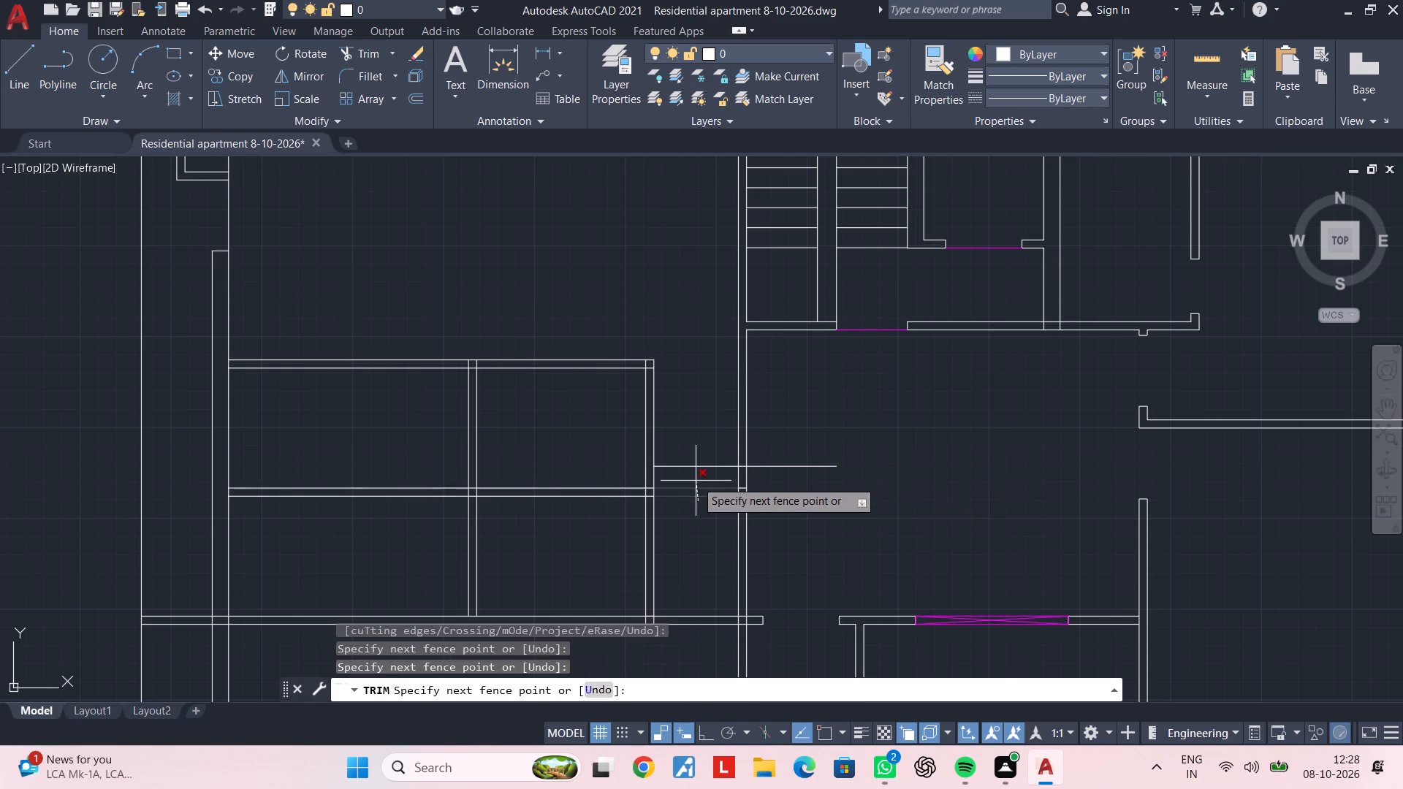
left_click(696, 480)
key("Escape")
left_click(702, 485)
left_click(758, 504)
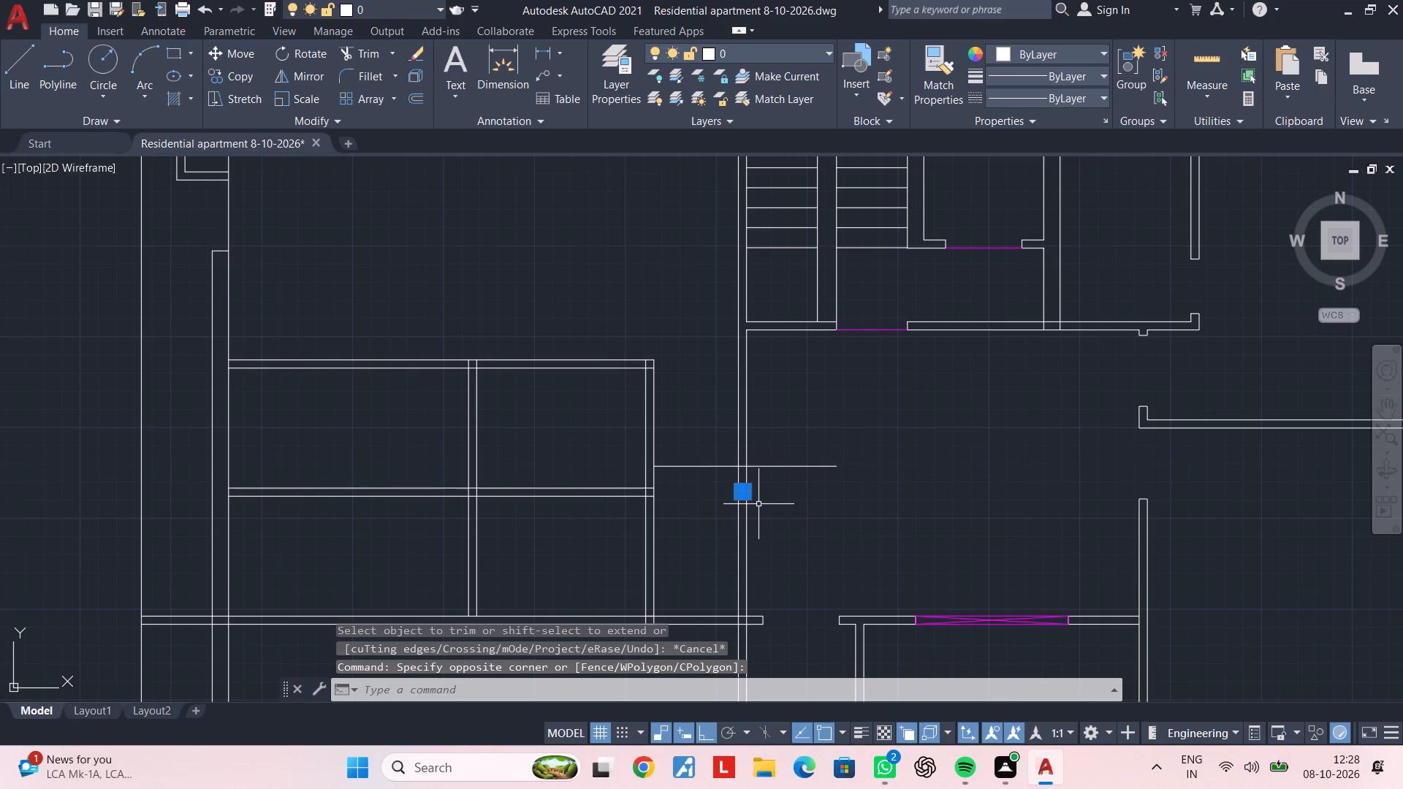
key("Delete")
key("Escape")
key("Escape")
middle_click_drag(713, 491, 764, 458)
key("Escape")
key("Escape")
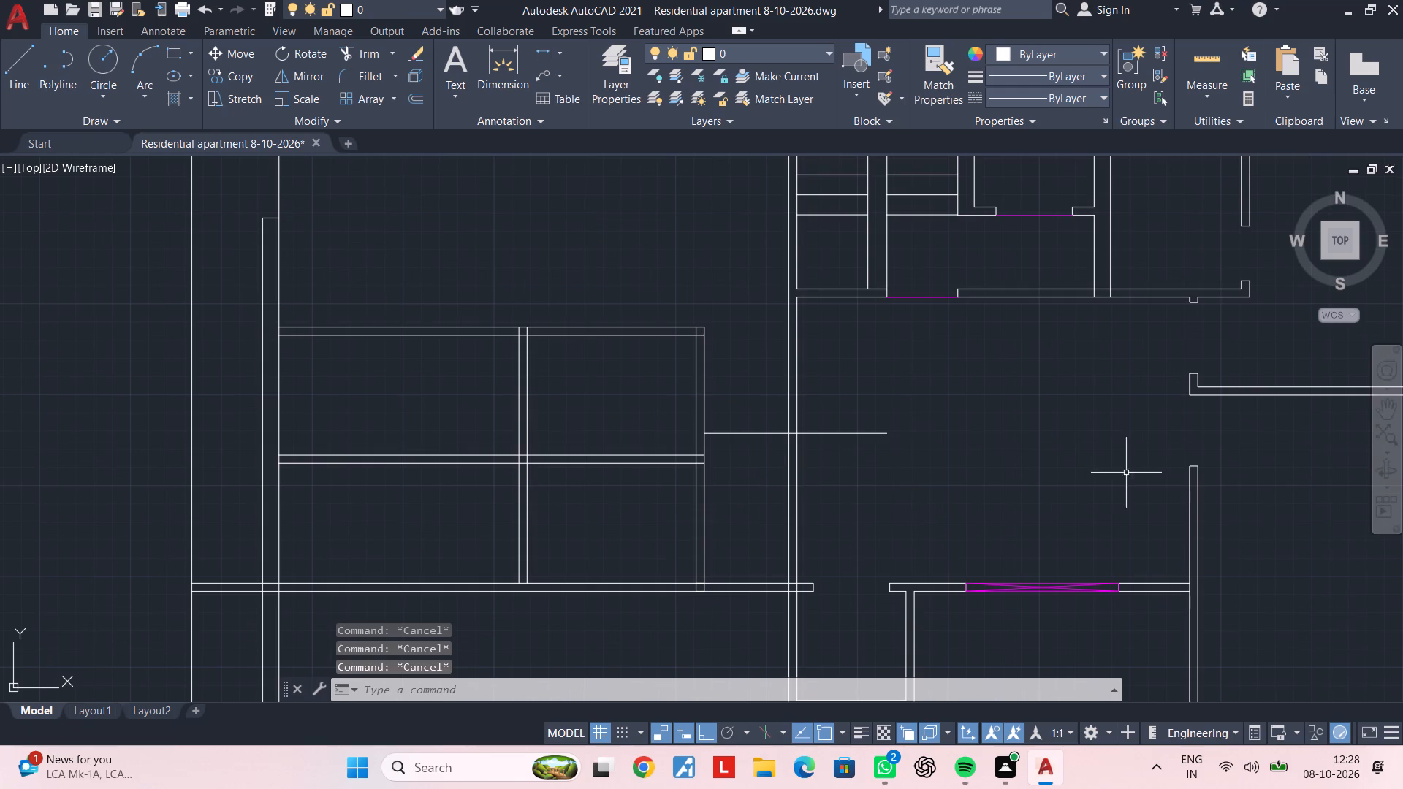
Trim the extended line's overhang back to the east face of the long wall below the staircase.
key("t")
key("r")
key("space")
left_click_drag(861, 500, 861, 492)
left_click(862, 385)
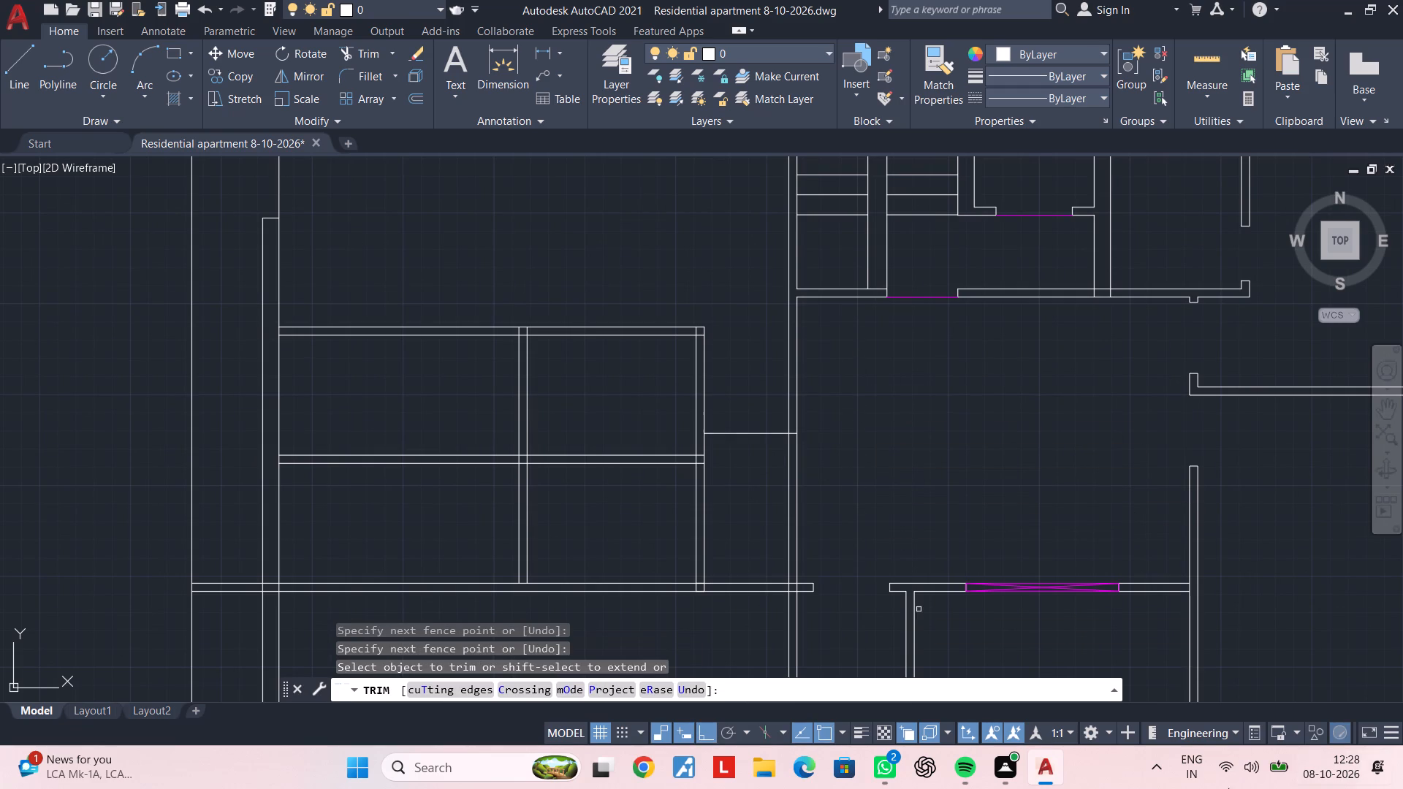
scroll(737, 476, "up", 1)
key("Escape")
key("Escape")
middle_click_drag(745, 453, 679, 450)
key("Escape")
key("Escape")
key("Escape")
key("Escape")
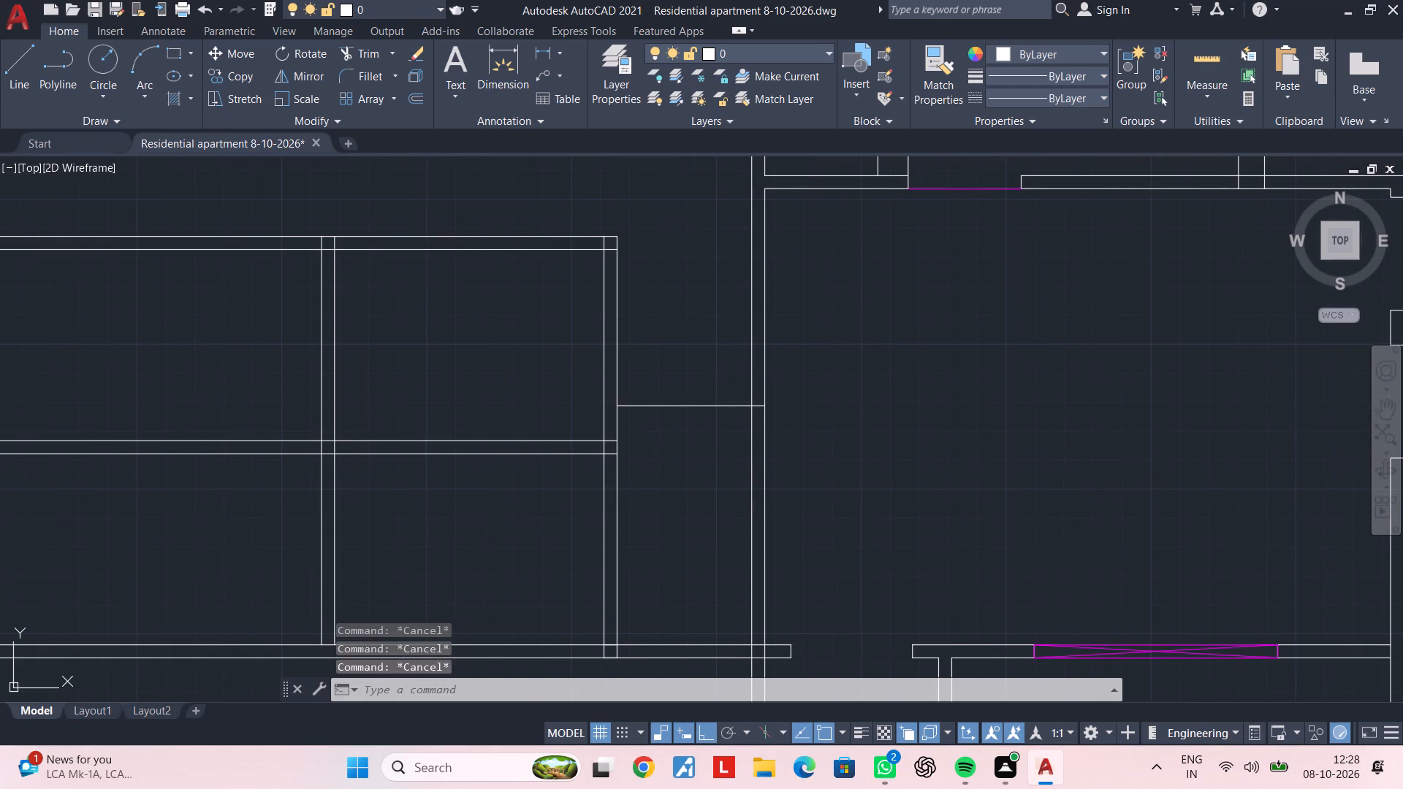
Offset the trimmed line 4.5" northward to form a double-line cross wall.
type("of")
key("space")
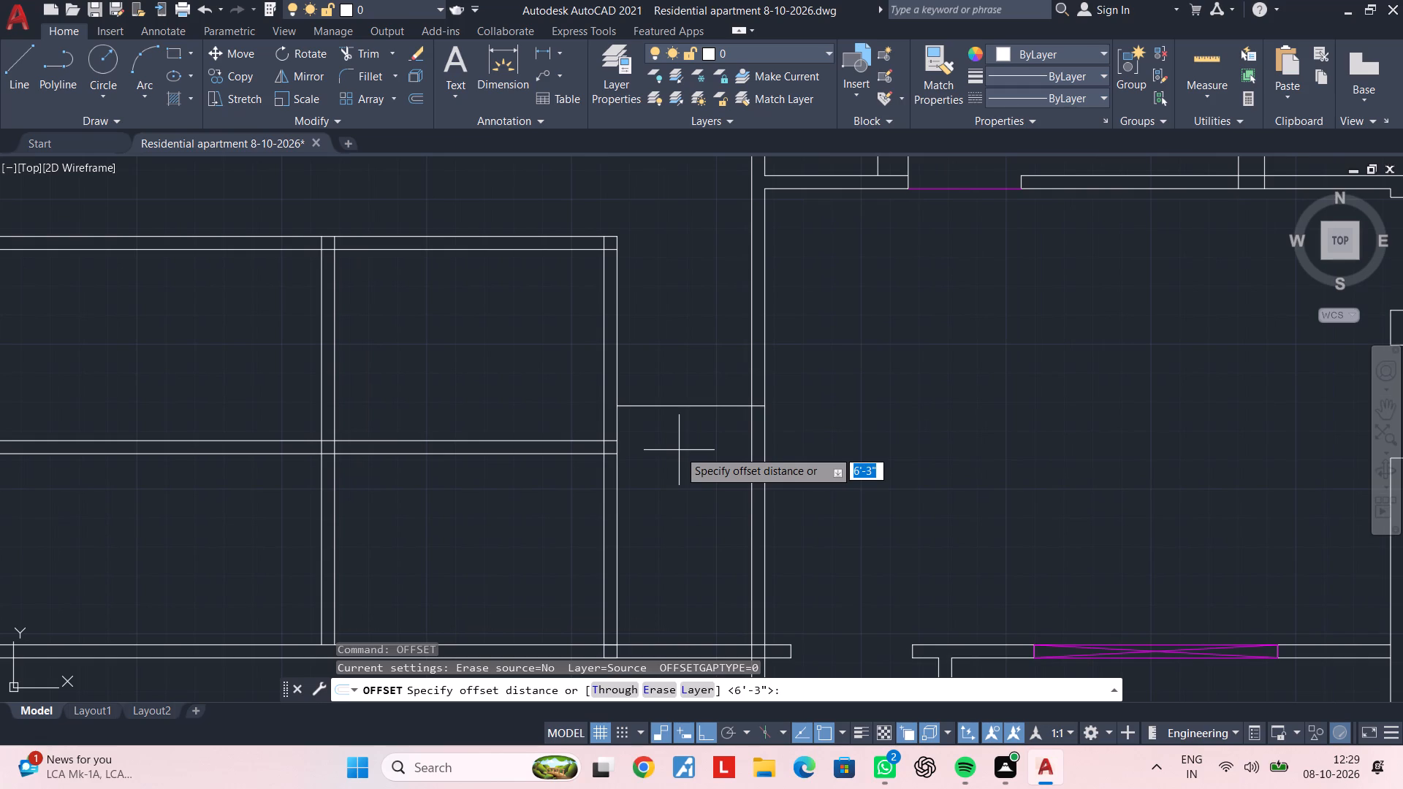
type("4.5\"")
key("Return")
left_click(718, 406)
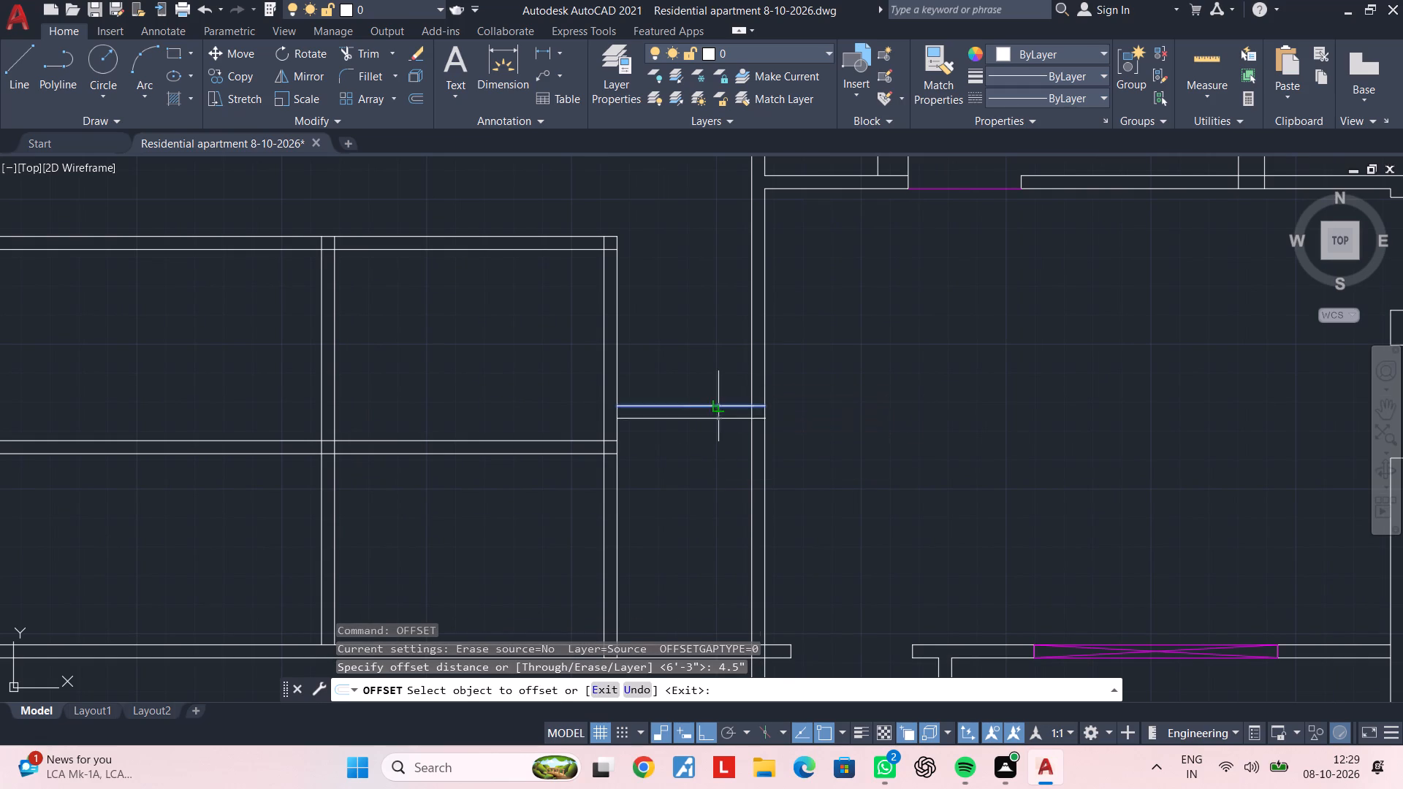
left_click(718, 384)
key("space")
Offset the south face of the new cross wall 5' southward.
key("space")
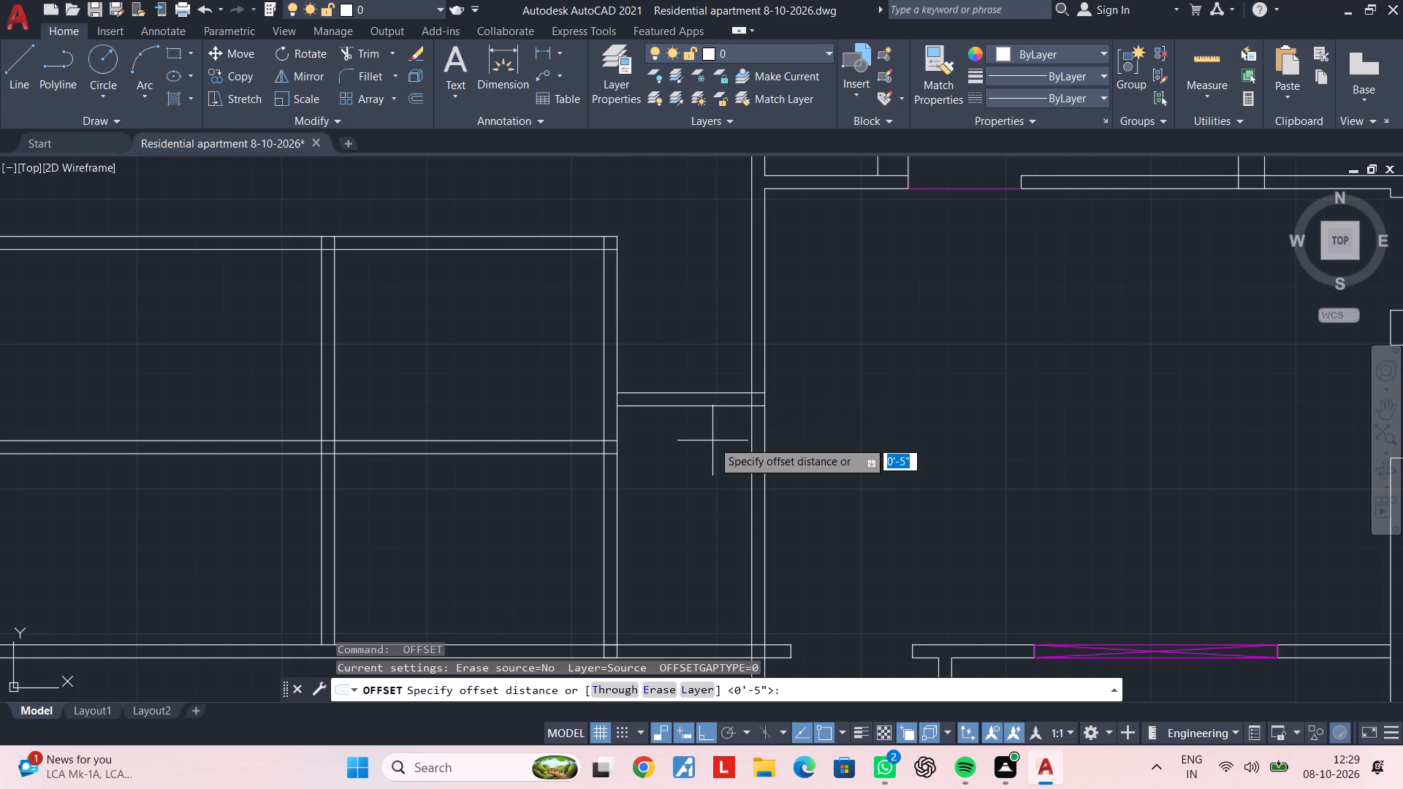
type("5'")
key("Return")
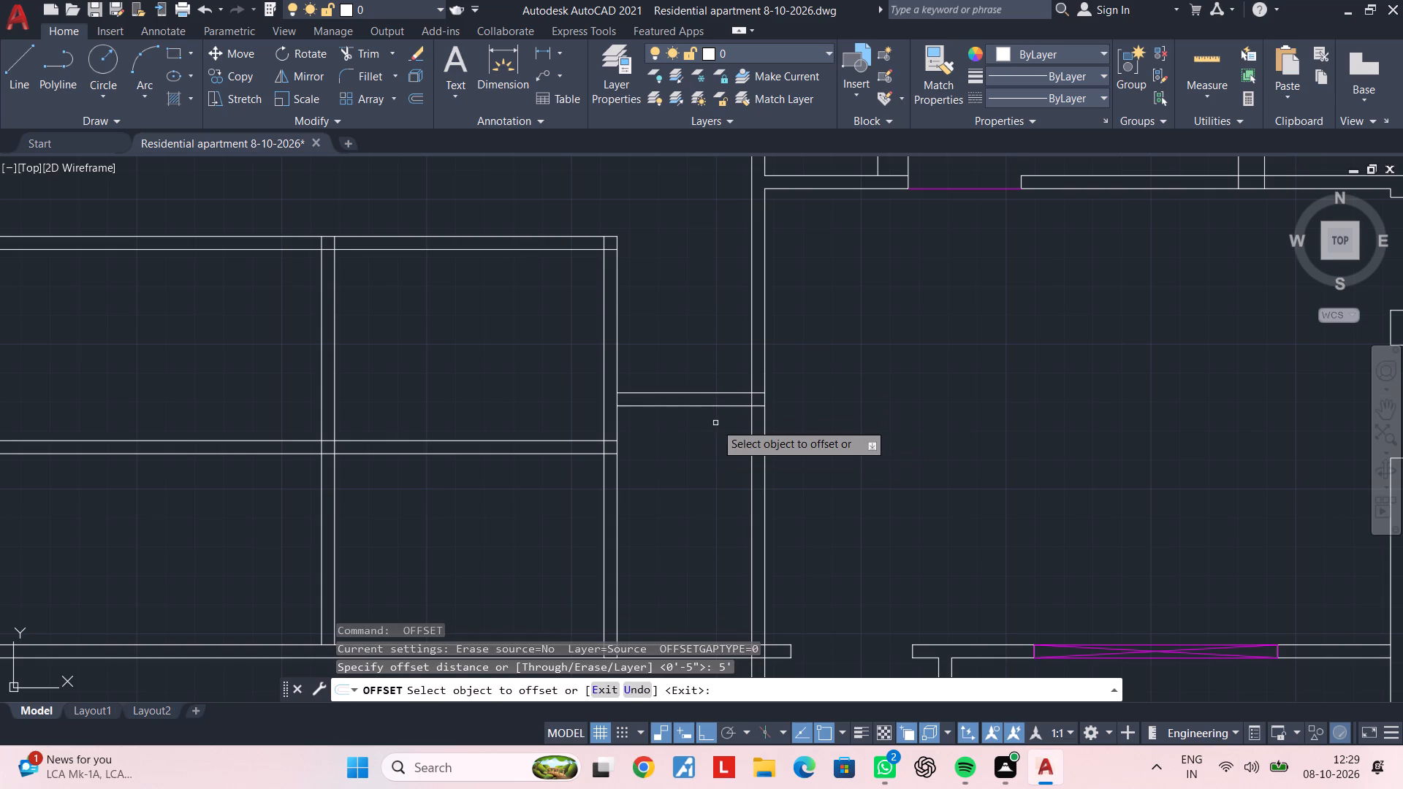
left_click(718, 404)
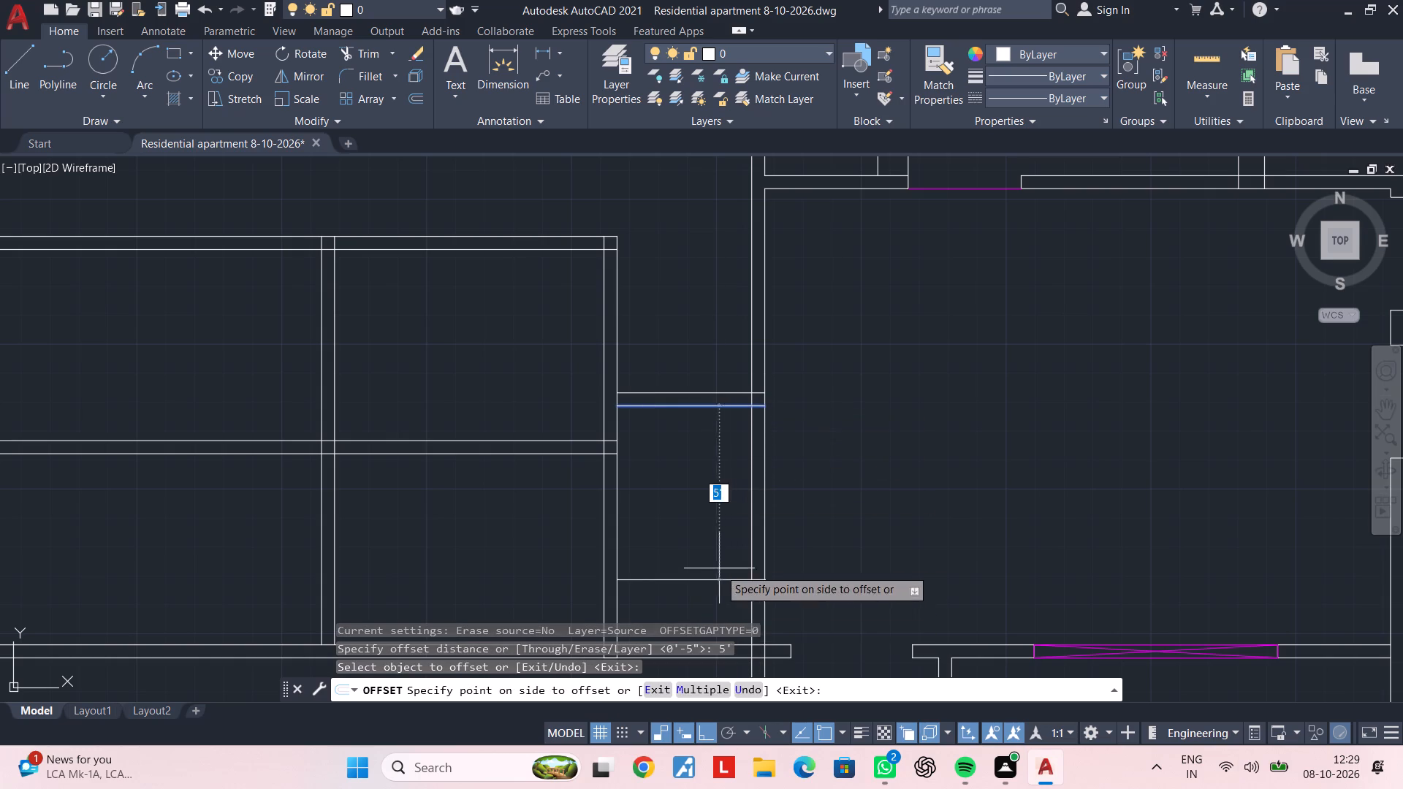
left_click(718, 561)
middle_click_drag(715, 561, 697, 441)
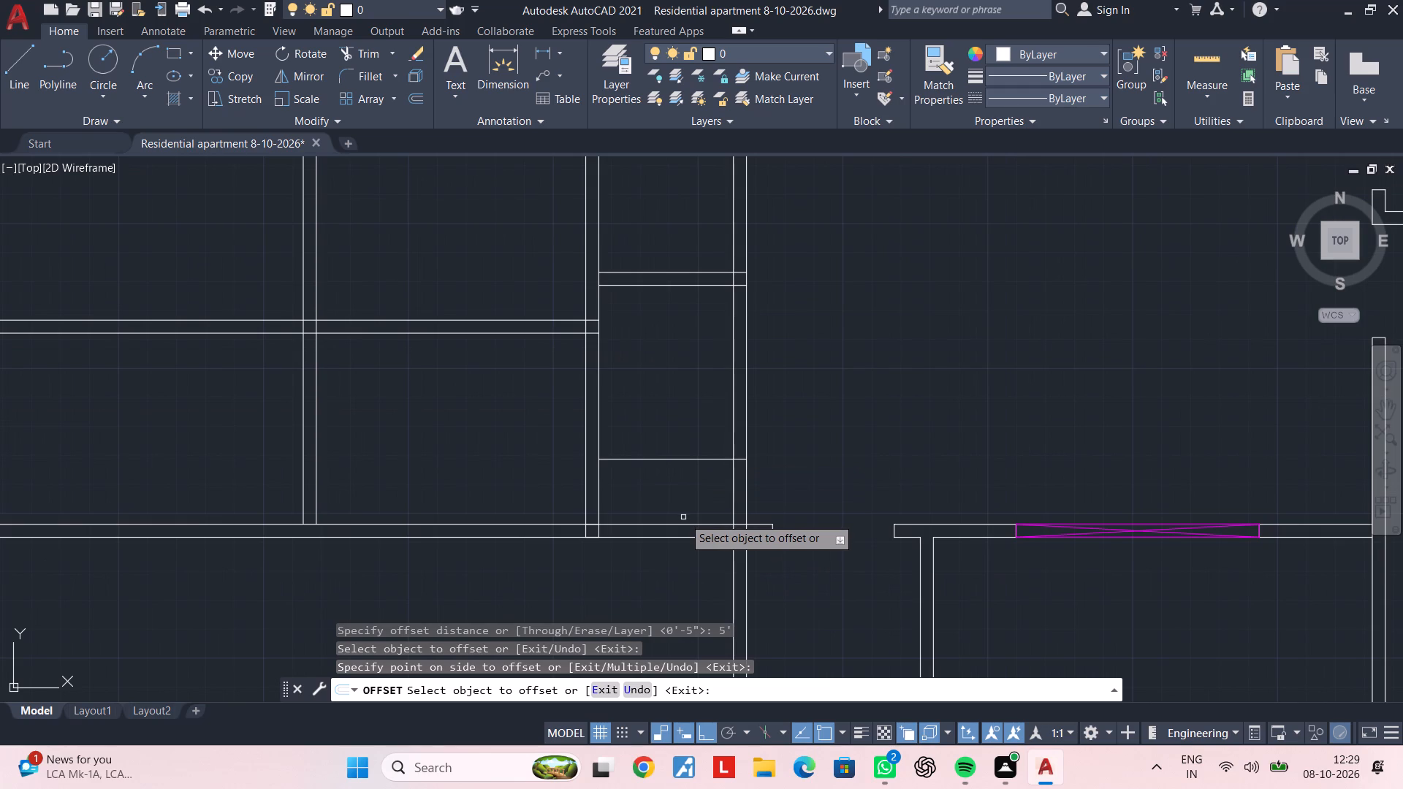
key("space")
Offset the new southern line 4.5" southward to give the second cross wall its thickness.
key("space")
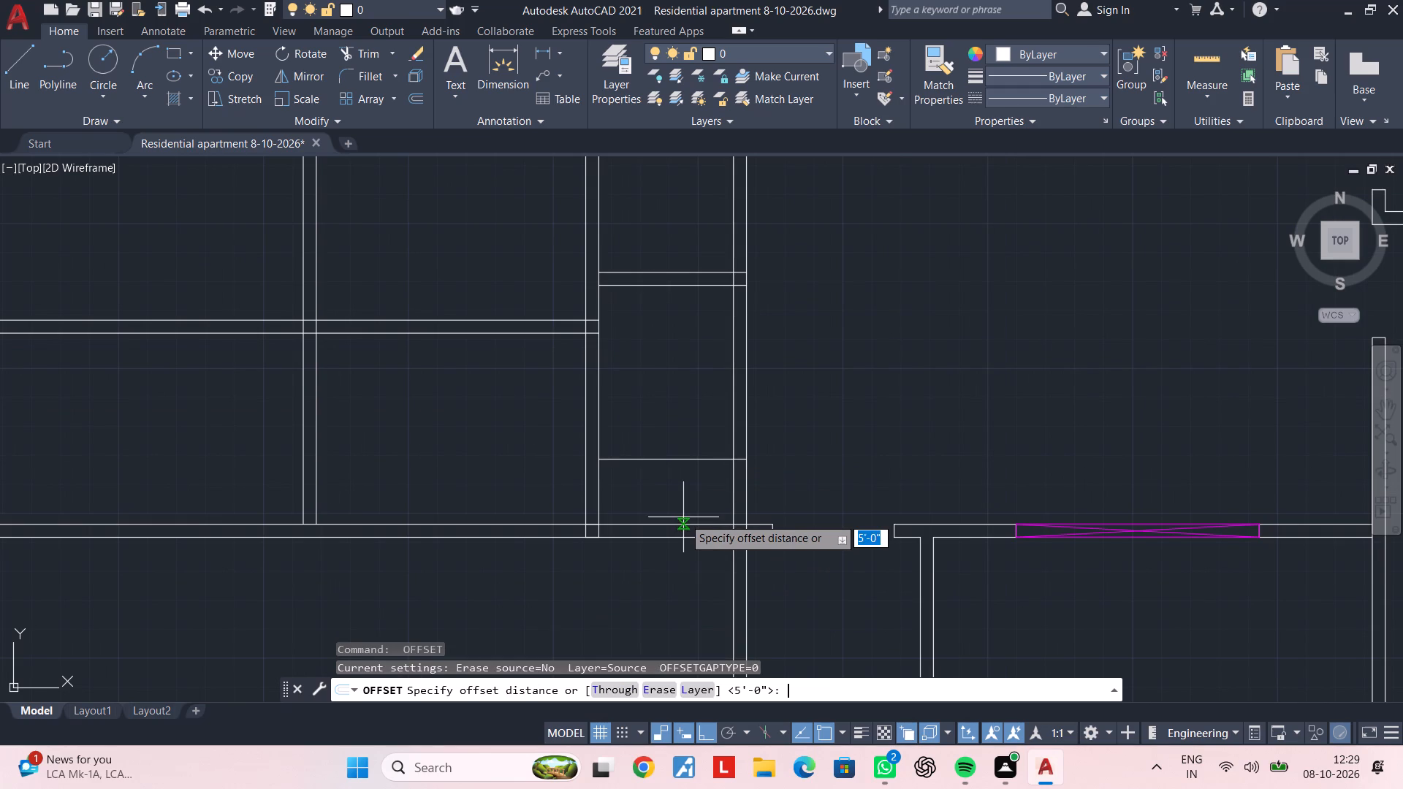
type("4.5\"")
key("Return")
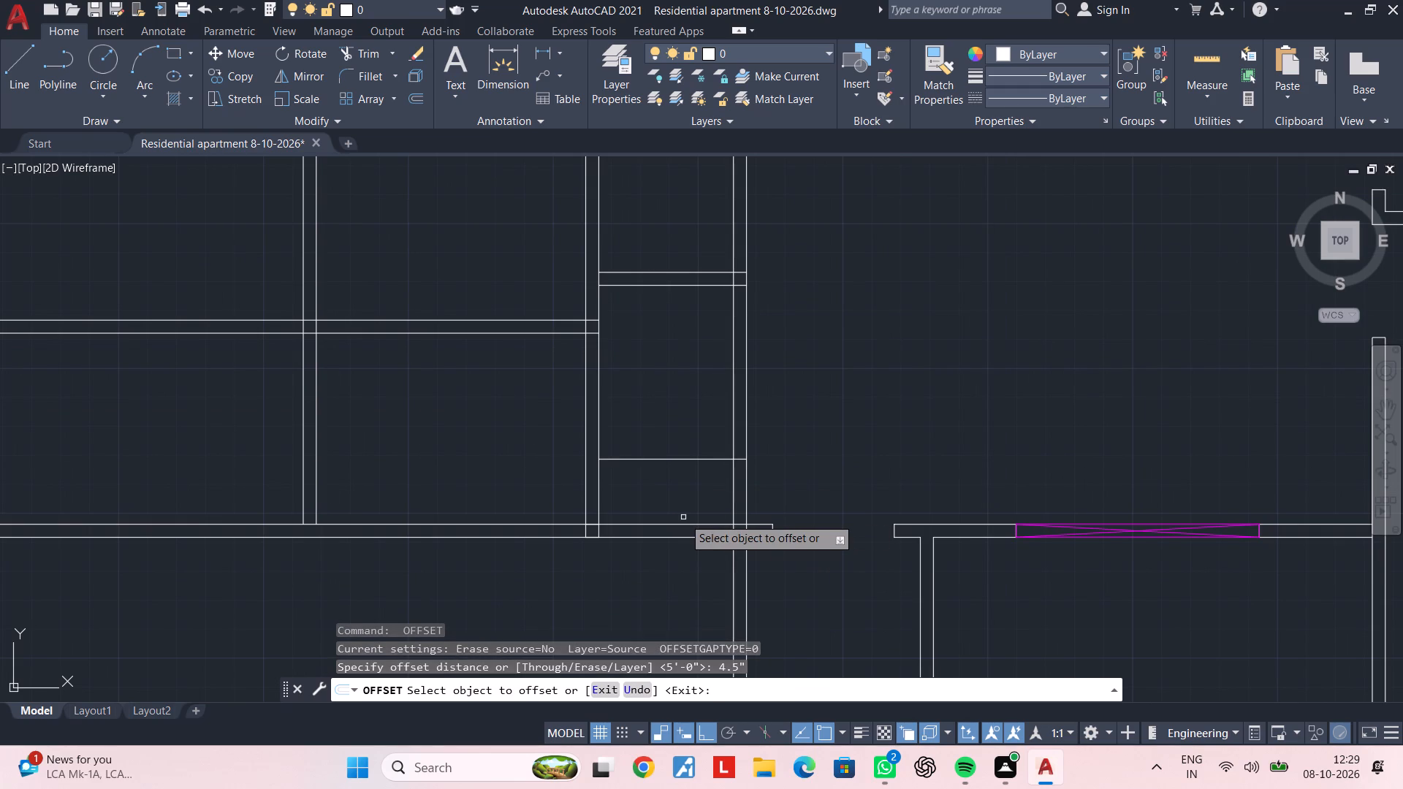
left_click(685, 460)
left_click(679, 495)
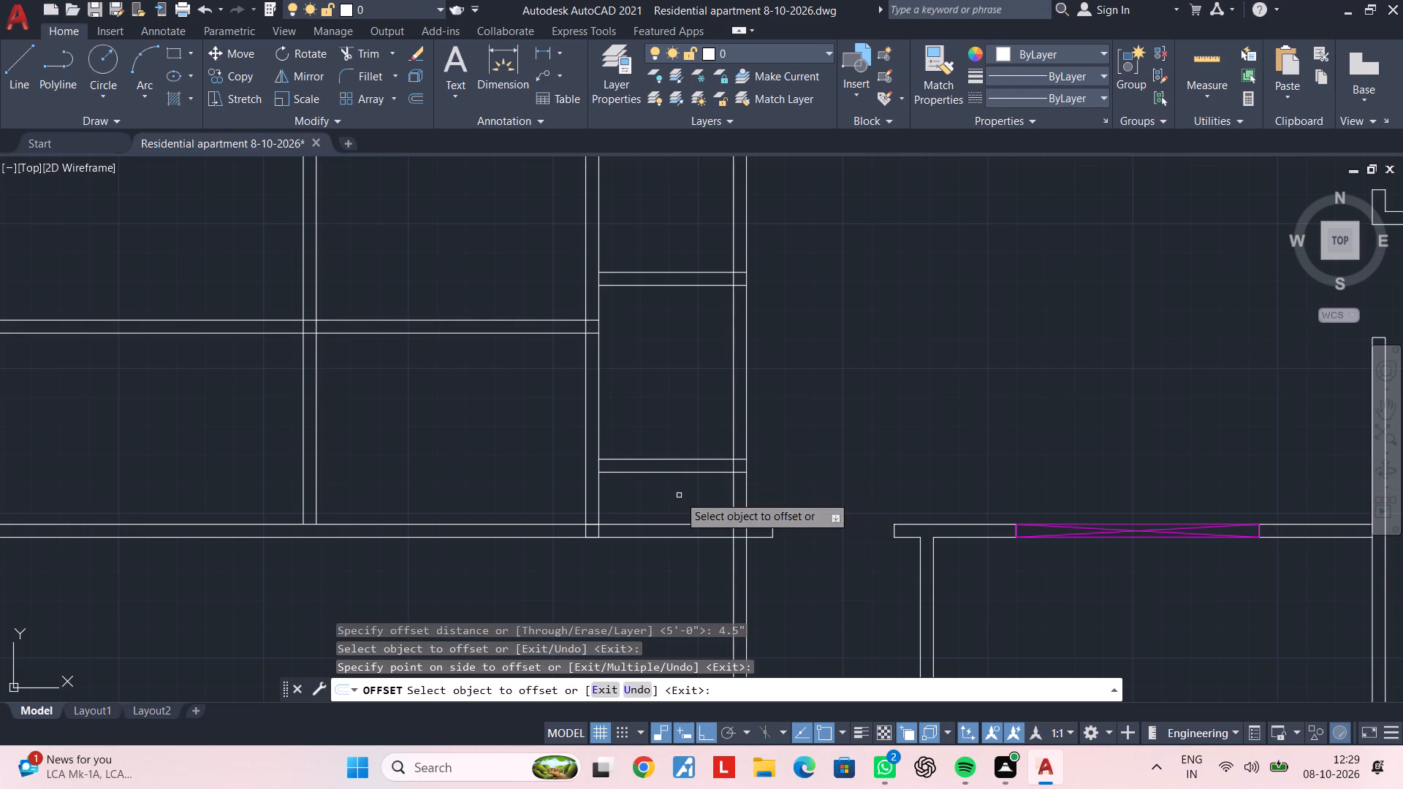
key("Escape")
key("Escape")
key("Escape")
key("Escape")
key("Escape")
key("Escape")
Trim the southern outer wall across the passage and clear the crossing lines where its eastern stub meets the long wall.
type("tr")
key("space")
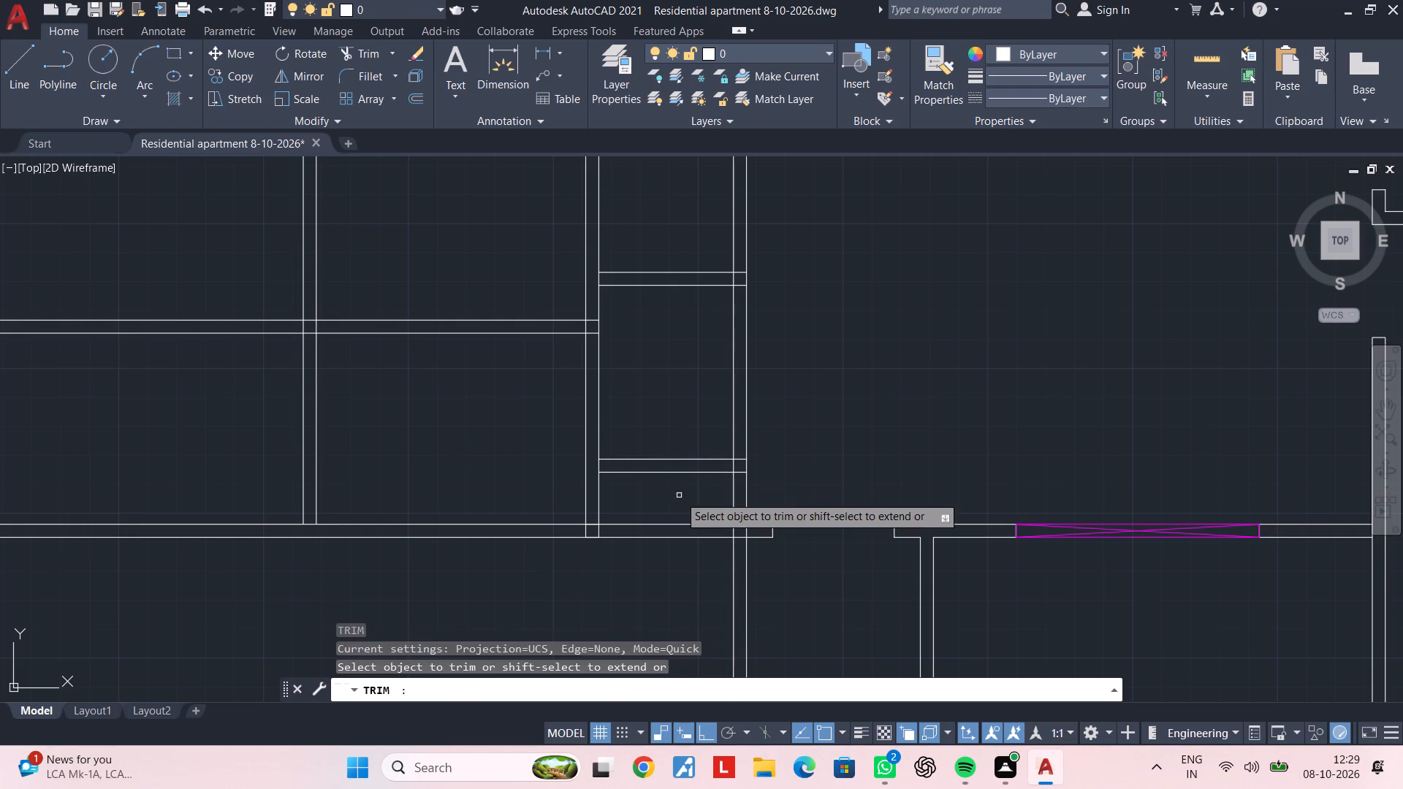
left_click(658, 502)
left_click(655, 562)
key("Escape")
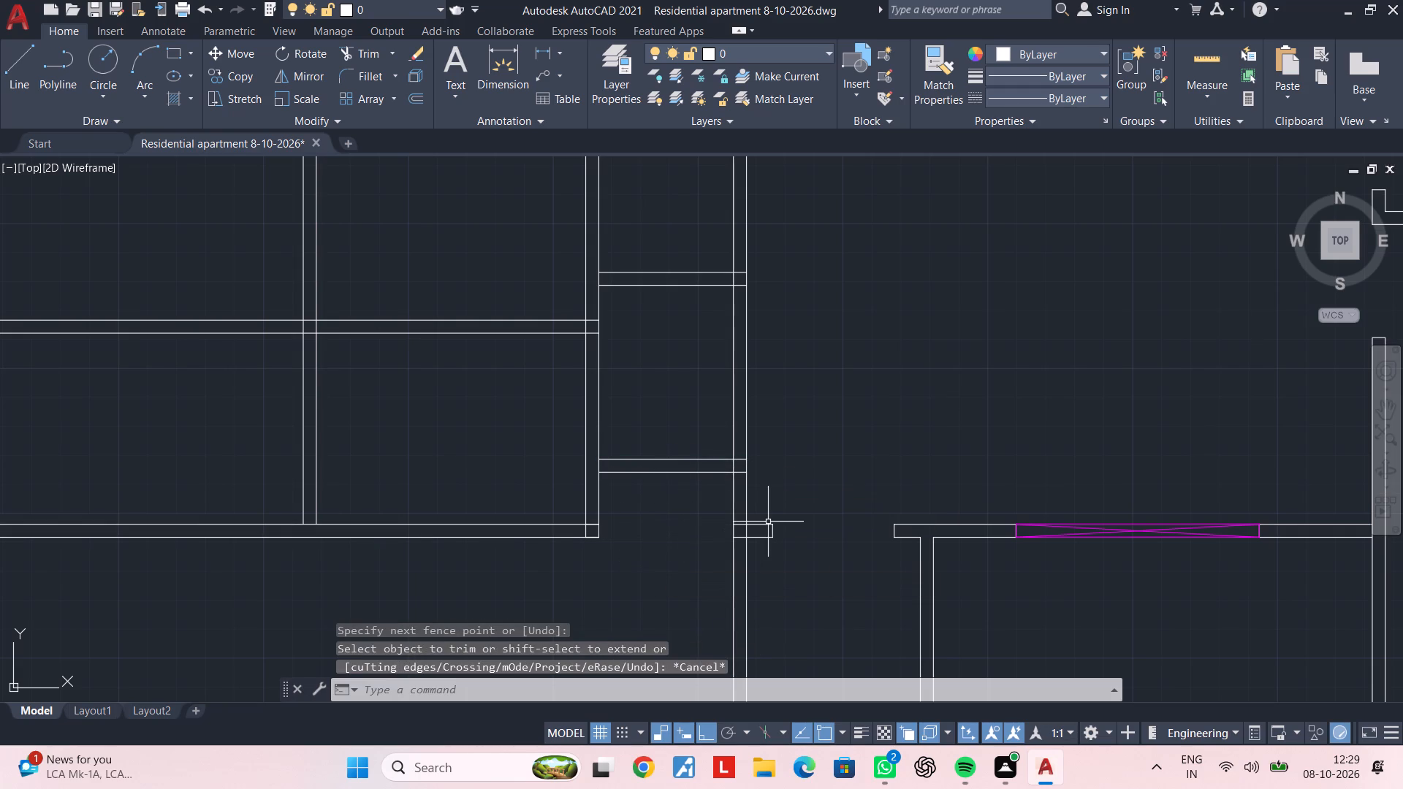
type("tr")
key("space")
scroll(731, 525, "up", 2)
left_click(742, 517)
left_click(743, 576)
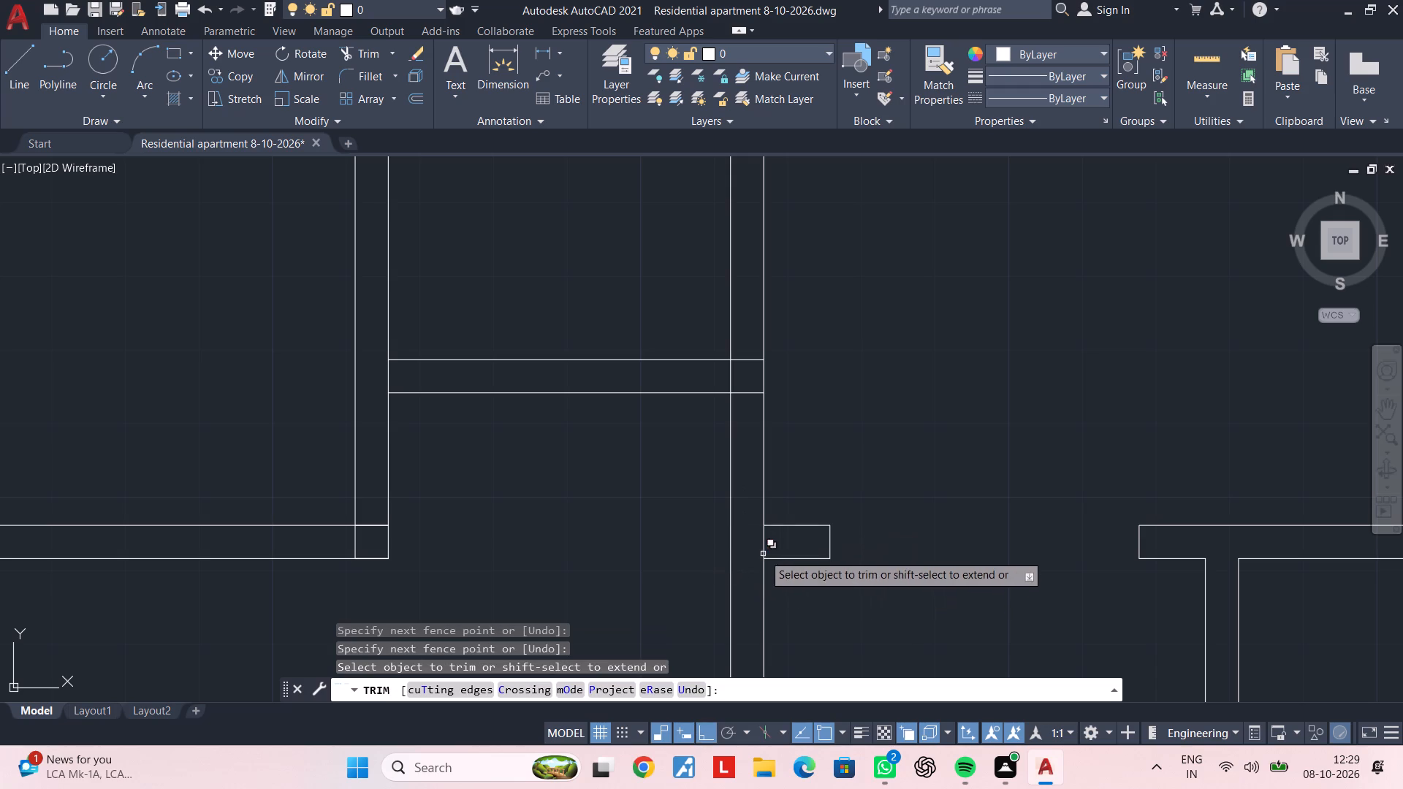
left_click(764, 546)
Trim the crossing lines where the easternmost partition meets the southern outer wall to form a clean corner.
scroll(657, 460, "down", 1)
middle_click_drag(657, 460, 683, 528)
middle_click_drag(559, 529, 675, 498)
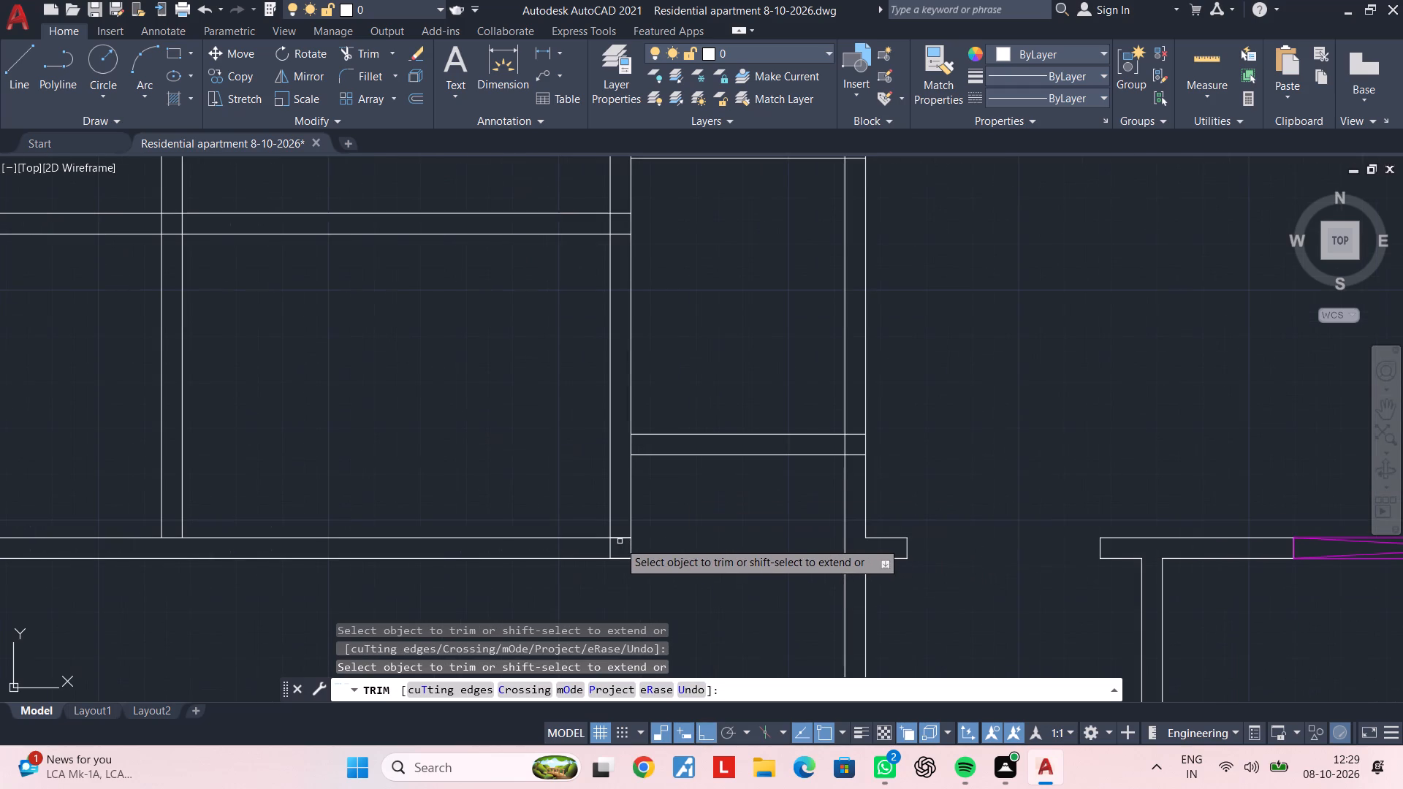
left_click(619, 539)
left_click(619, 541)
left_click(618, 532)
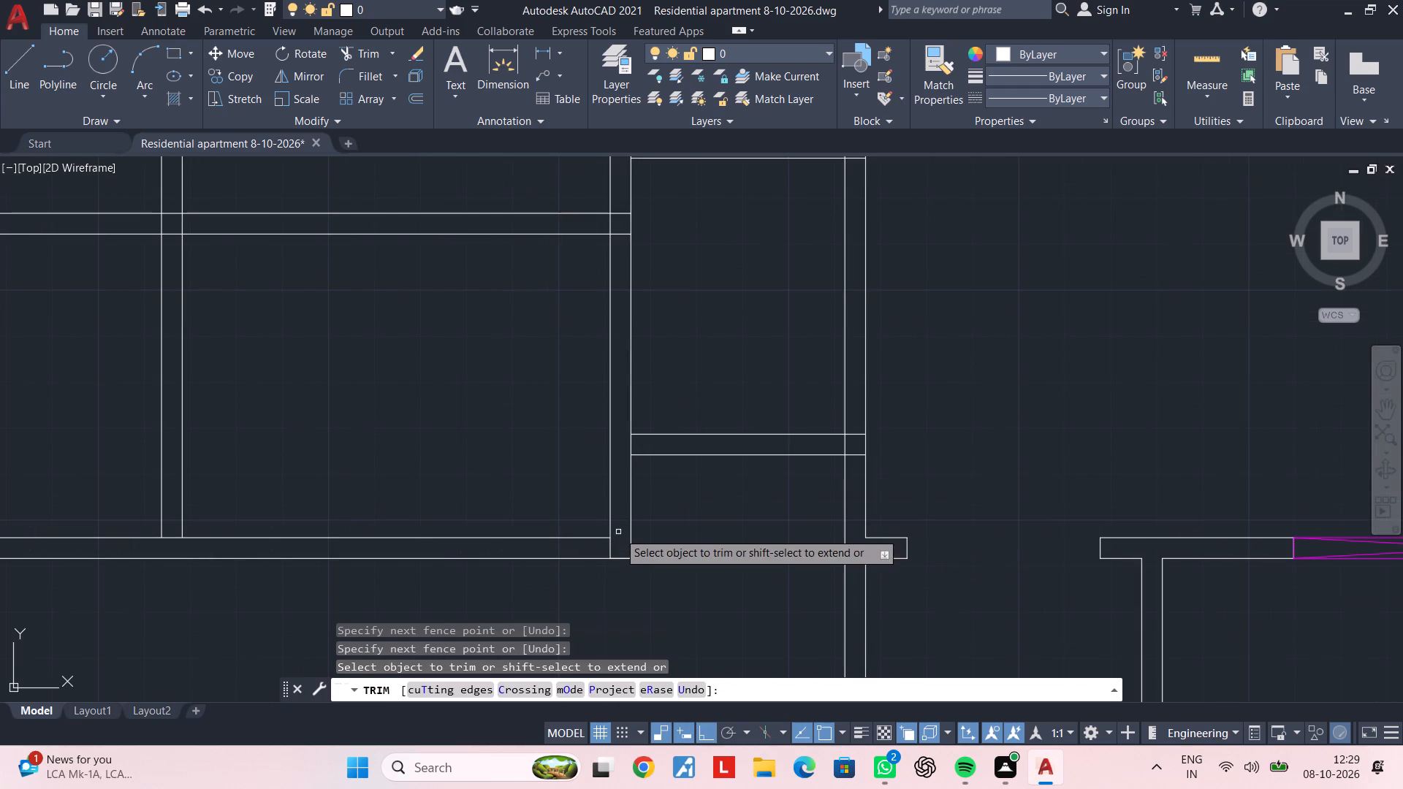
left_click(608, 546)
Trim the partition's east face between the two lines of the southern cross wall.
middle_click_drag(701, 457, 655, 544)
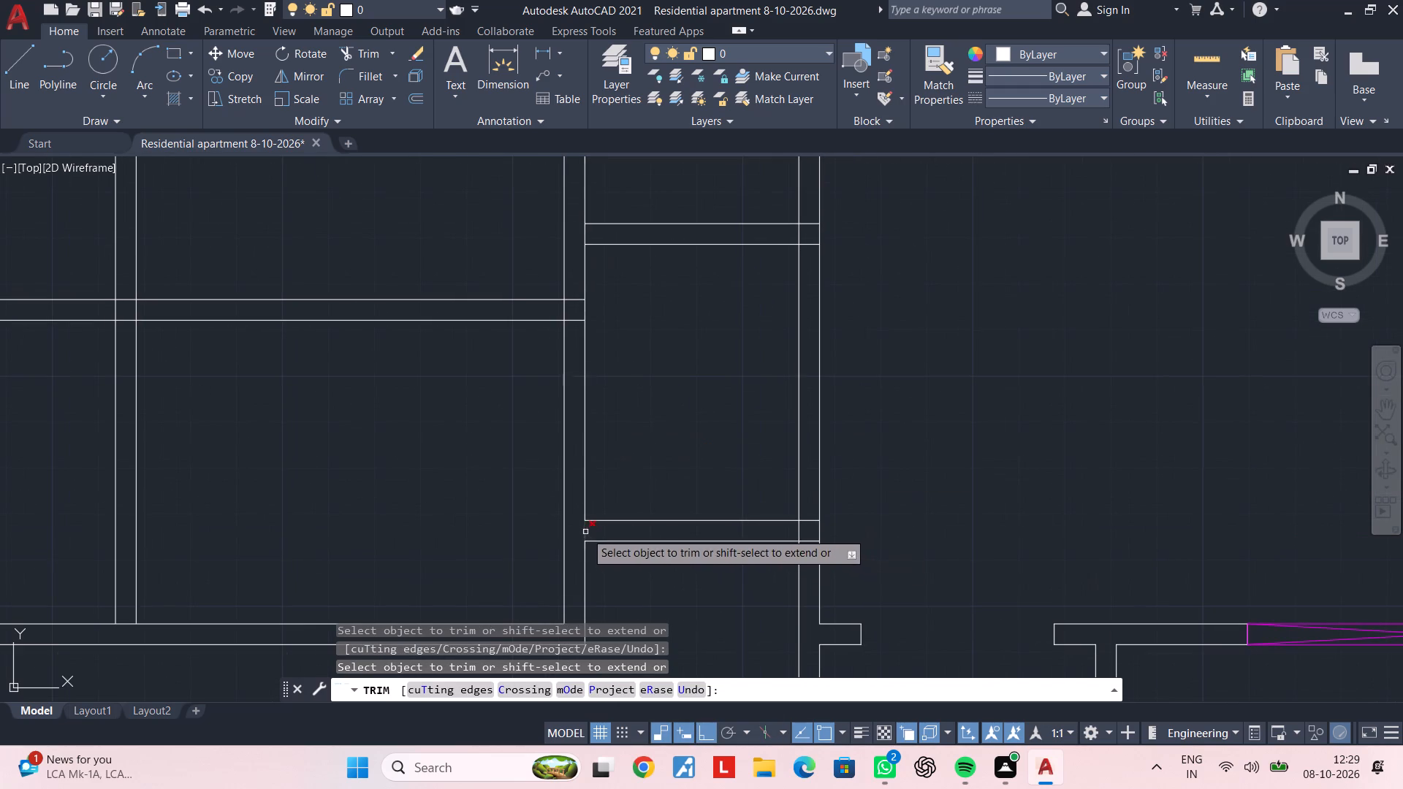
left_click(585, 532)
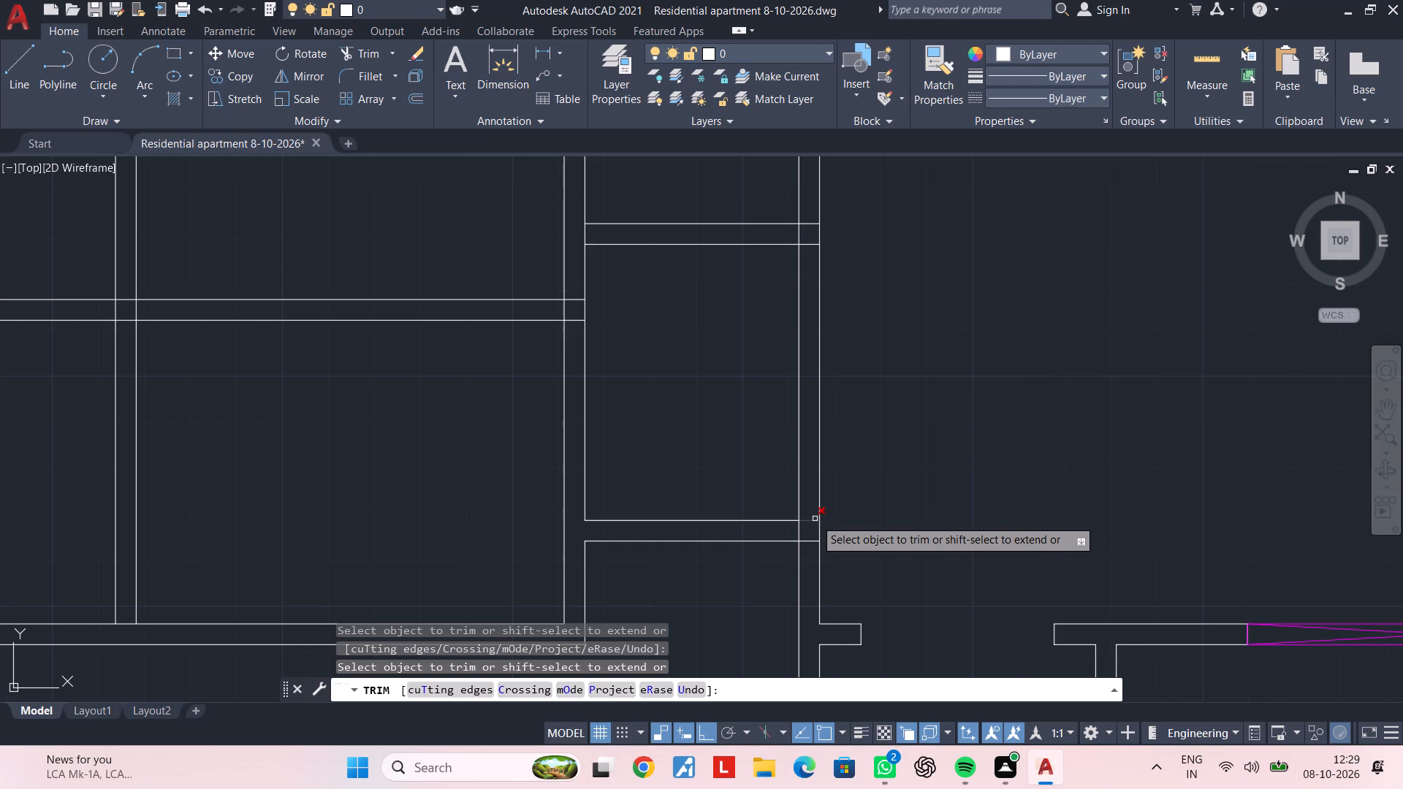
key("Escape")
key("Escape")
middle_click_drag(742, 571, 754, 567)
key("Escape")
key("Escape")
key("Escape")
Offset the west face of the long wall 3'3" westward to mark the opening's edge.
type("of 3'3\"")
key("Return")
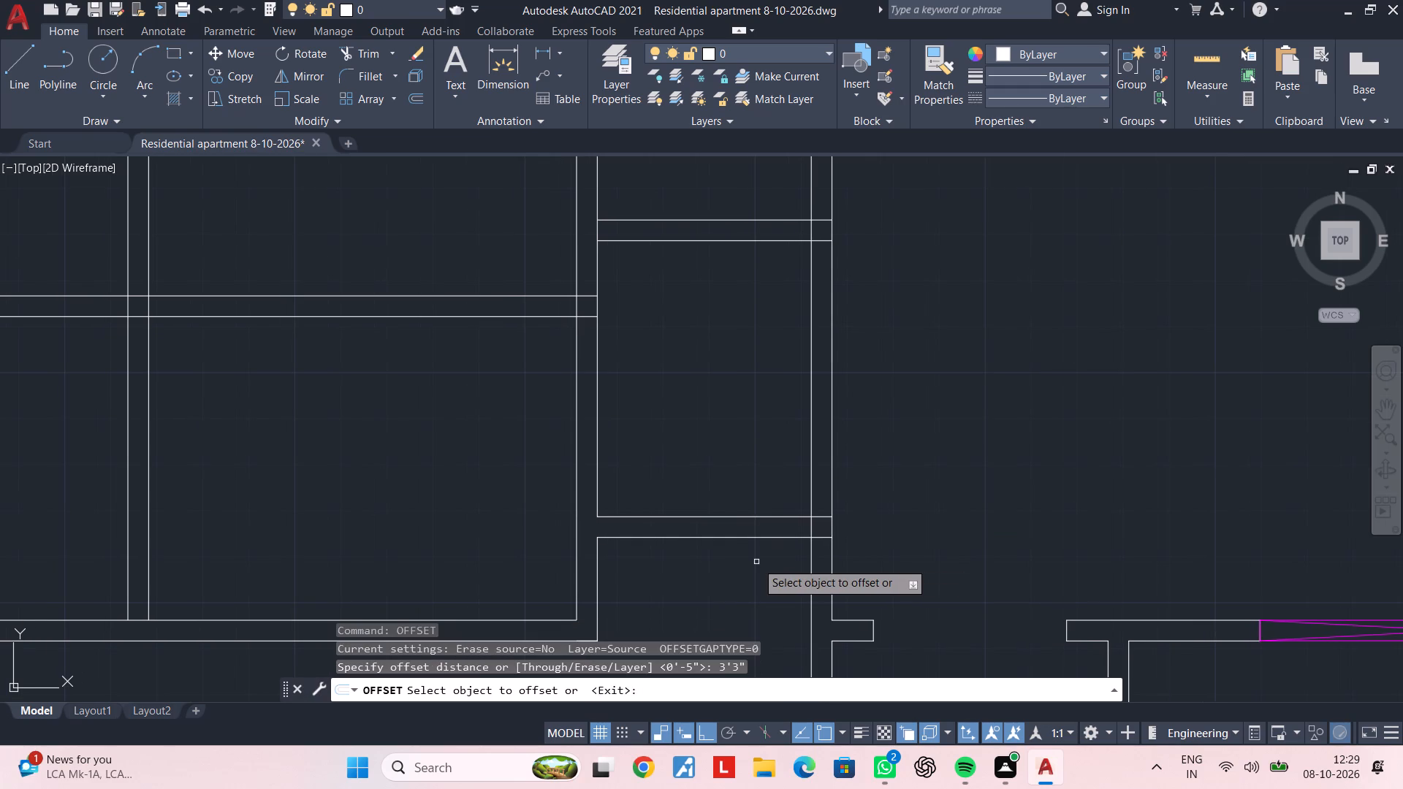
left_click(810, 570)
left_click(674, 568)
key("Escape")
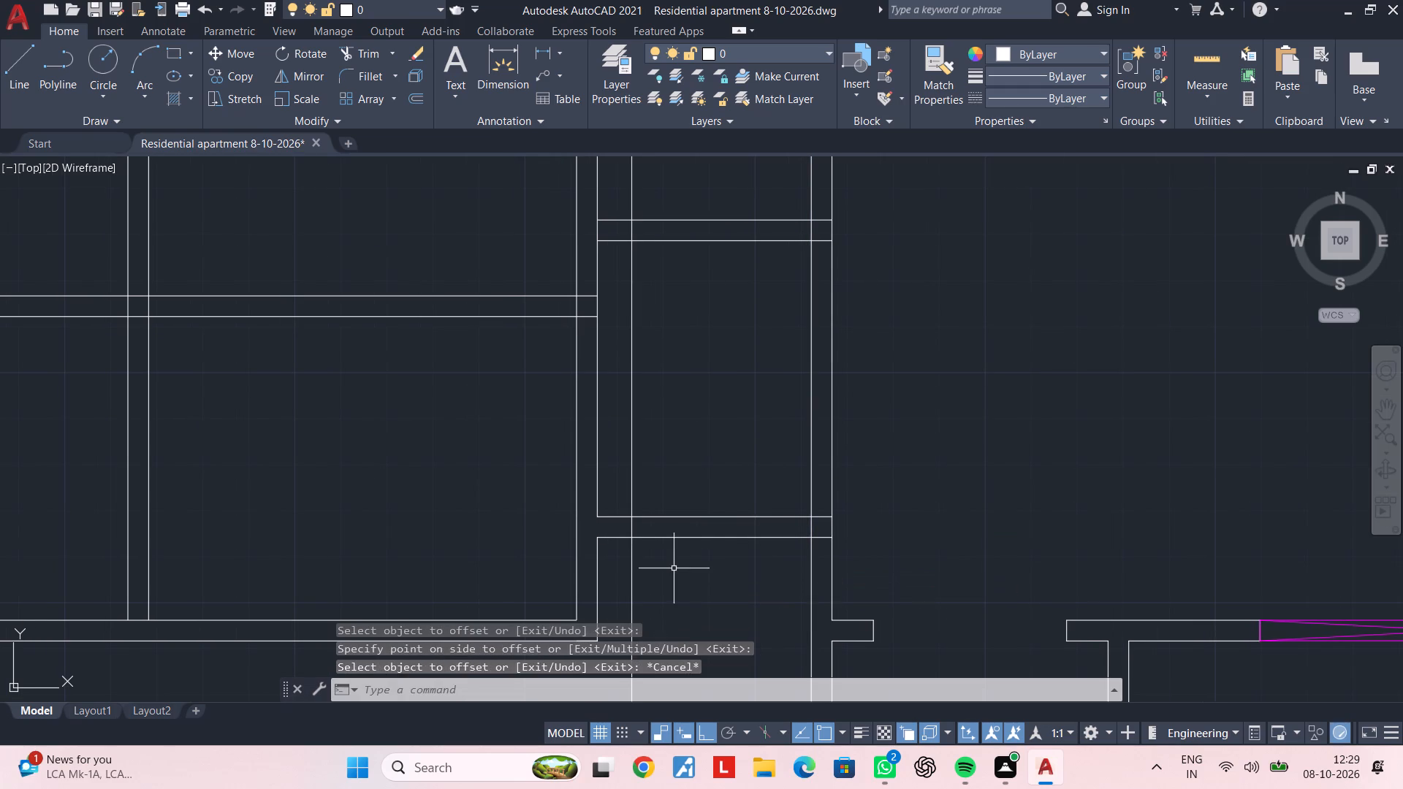
key("Escape")
Trim the southern cross wall to a short stub on the partition, using the 3'3" offset line as the stub's end.
type("tr")
key("space")
left_click(638, 581)
left_click(628, 582)
left_click(648, 507)
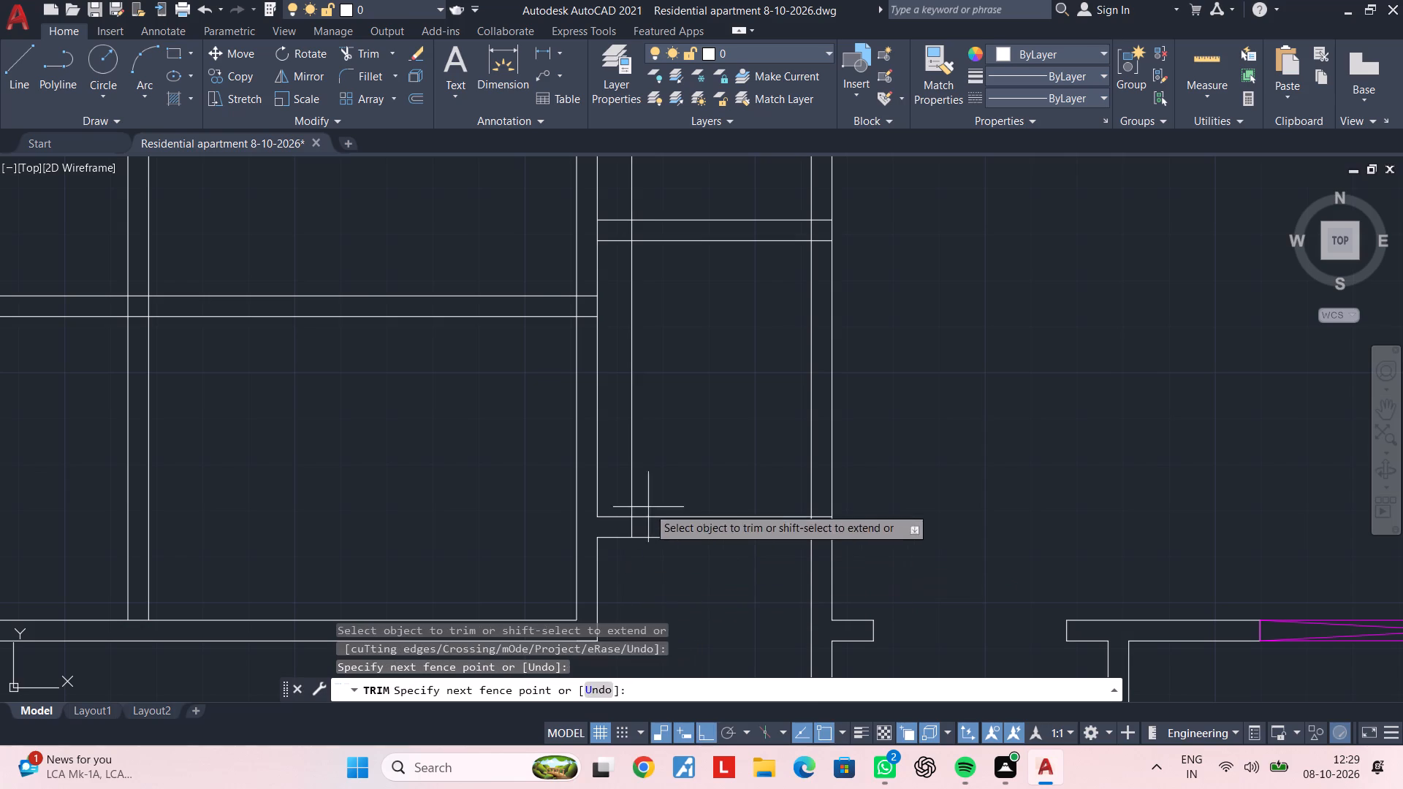
left_click(623, 503)
left_click(754, 484)
left_click(750, 551)
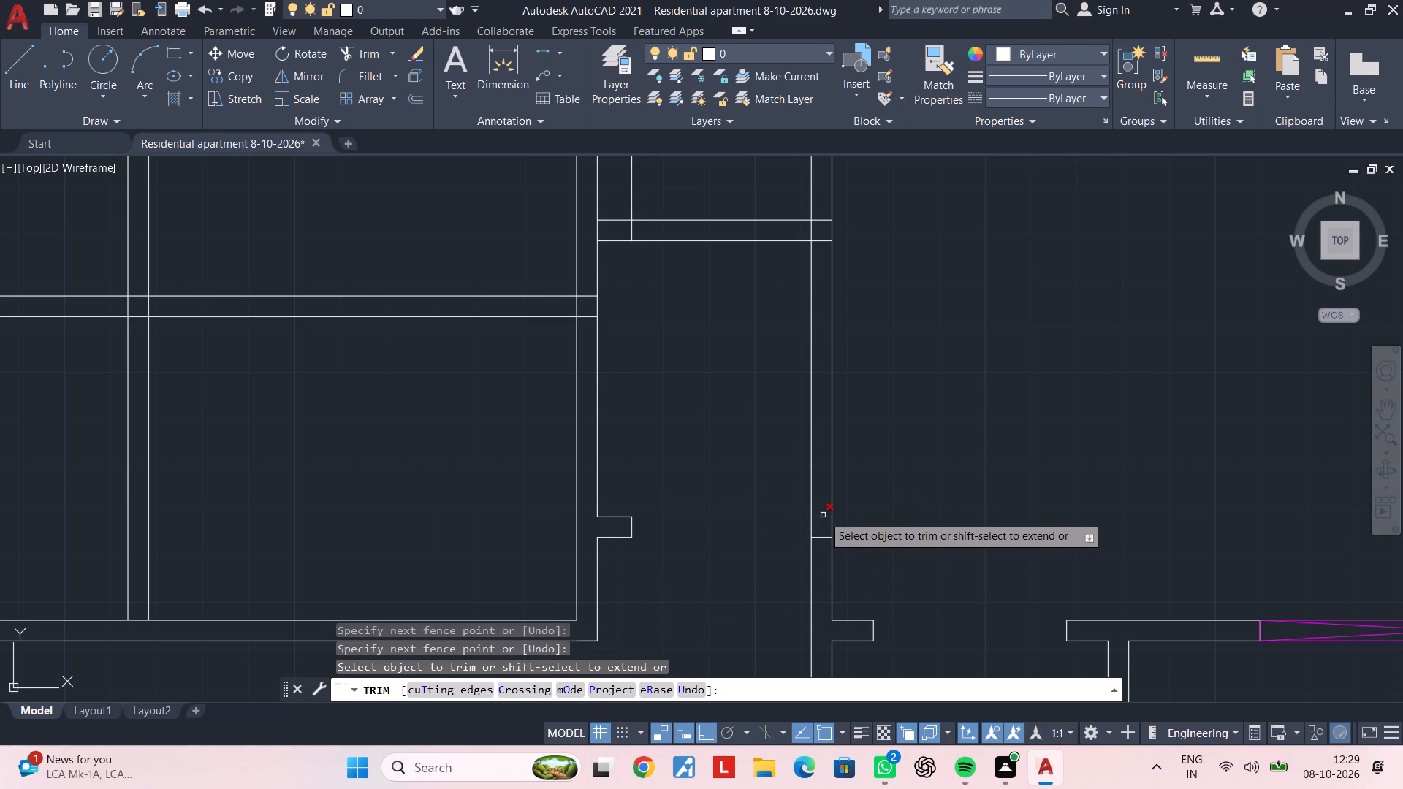
Trim both faces of the long wall between the two cross walls, and remove the extra line inside its lower end.
left_click(851, 470)
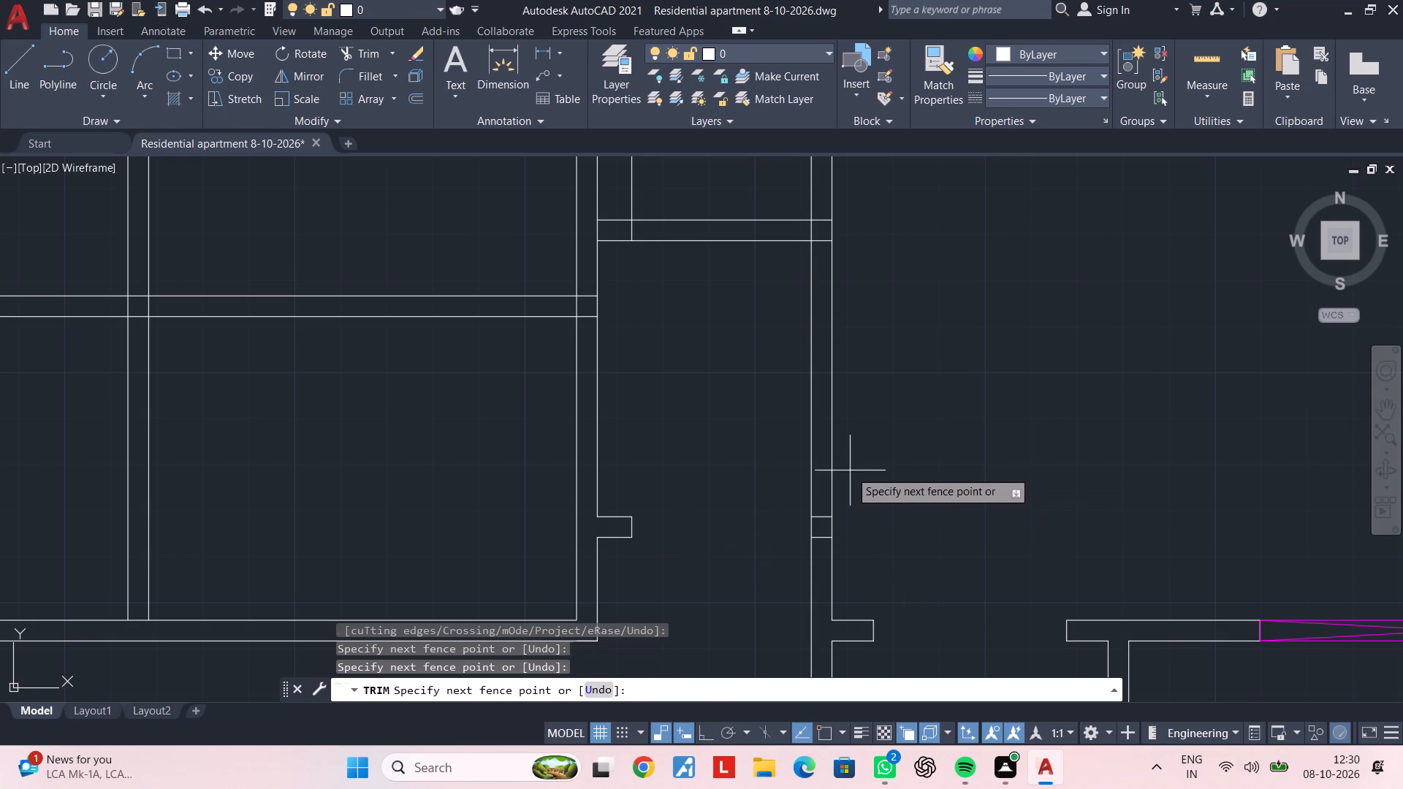
left_click(802, 473)
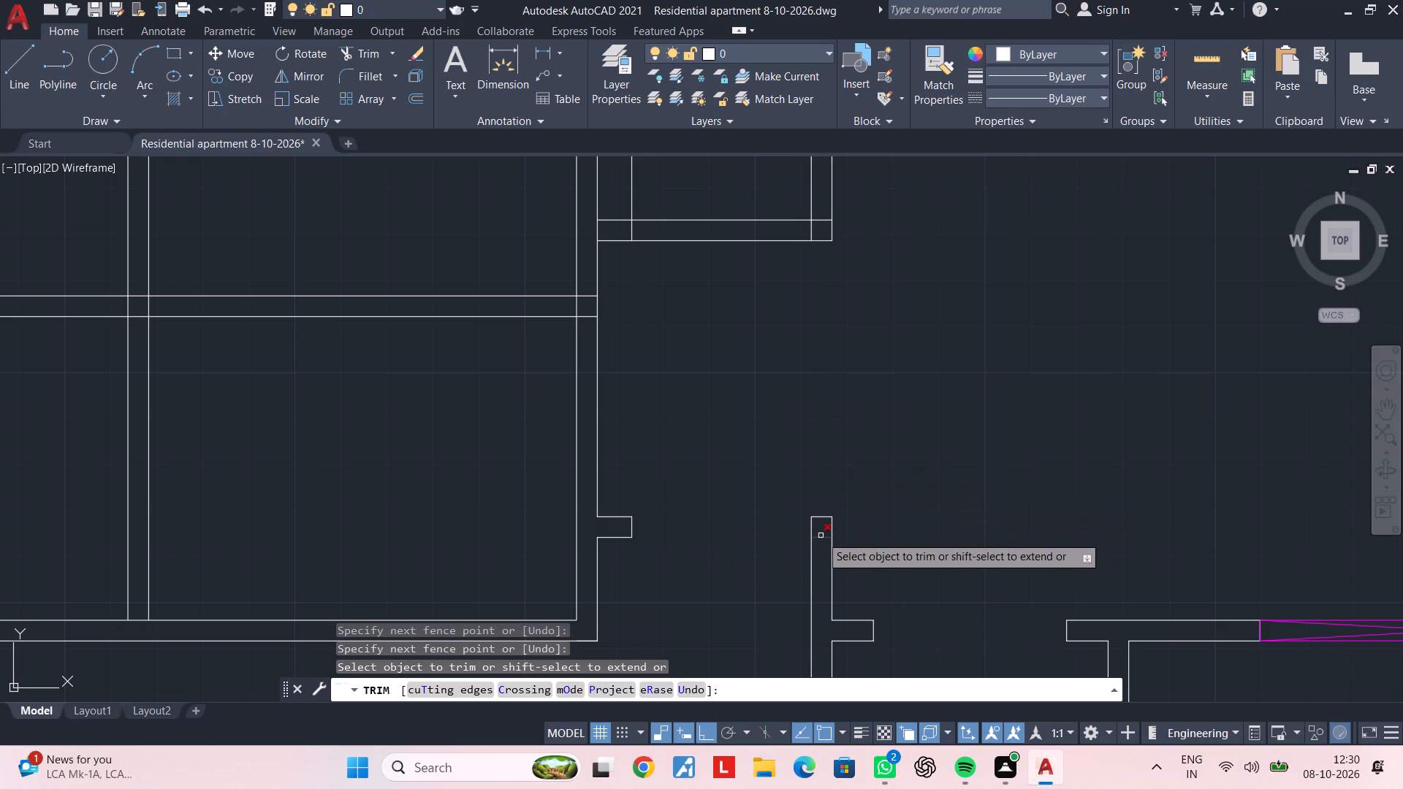
left_click(821, 538)
Trim the northern cross wall to a matching stub on the partition, removing the excess offset line and clearing the wall junction.
scroll(835, 472, "down", 3)
middle_click_drag(828, 438, 815, 511)
scroll(815, 503, "up", 2)
middle_click_drag(818, 496, 821, 538)
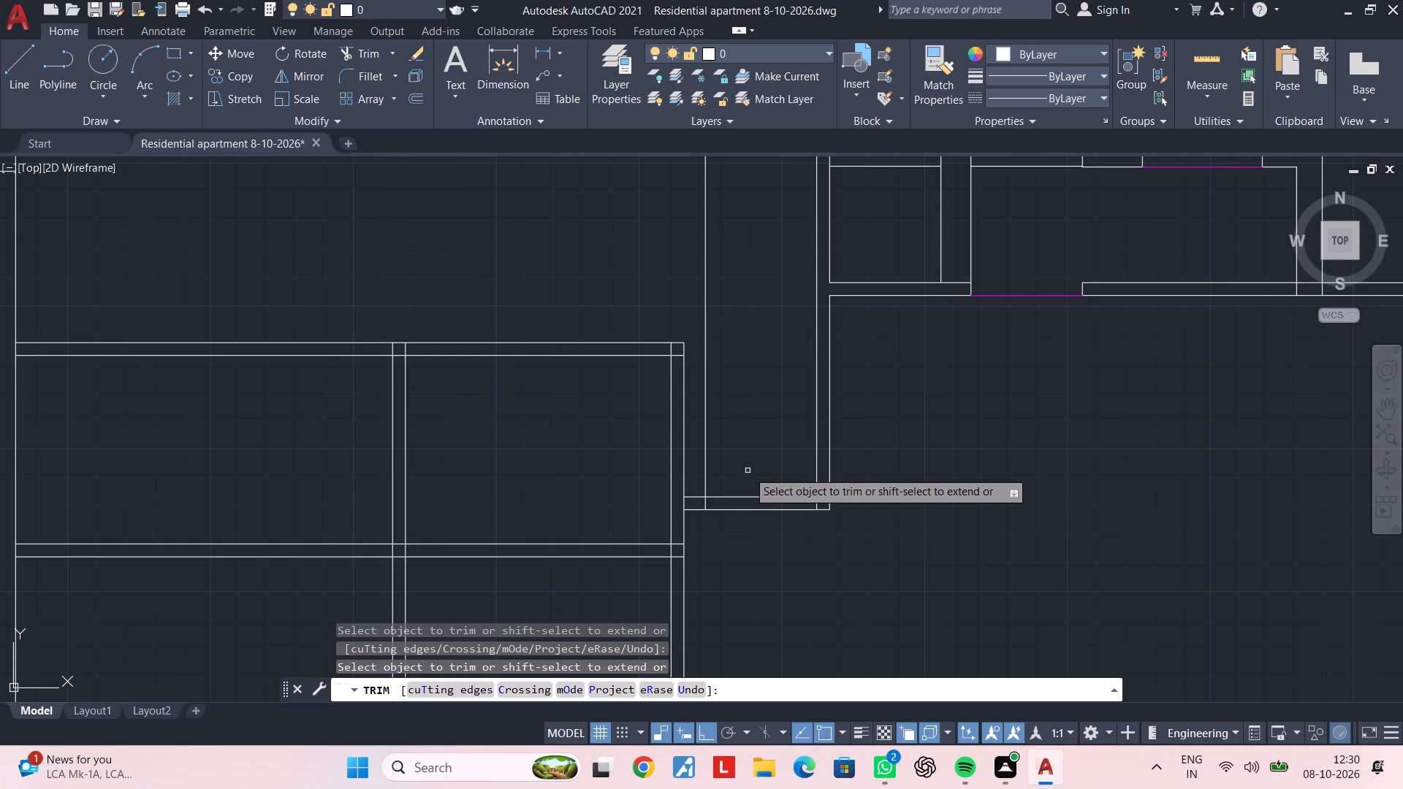
scroll(731, 470, "up", 1)
left_click(707, 448)
left_click(681, 462)
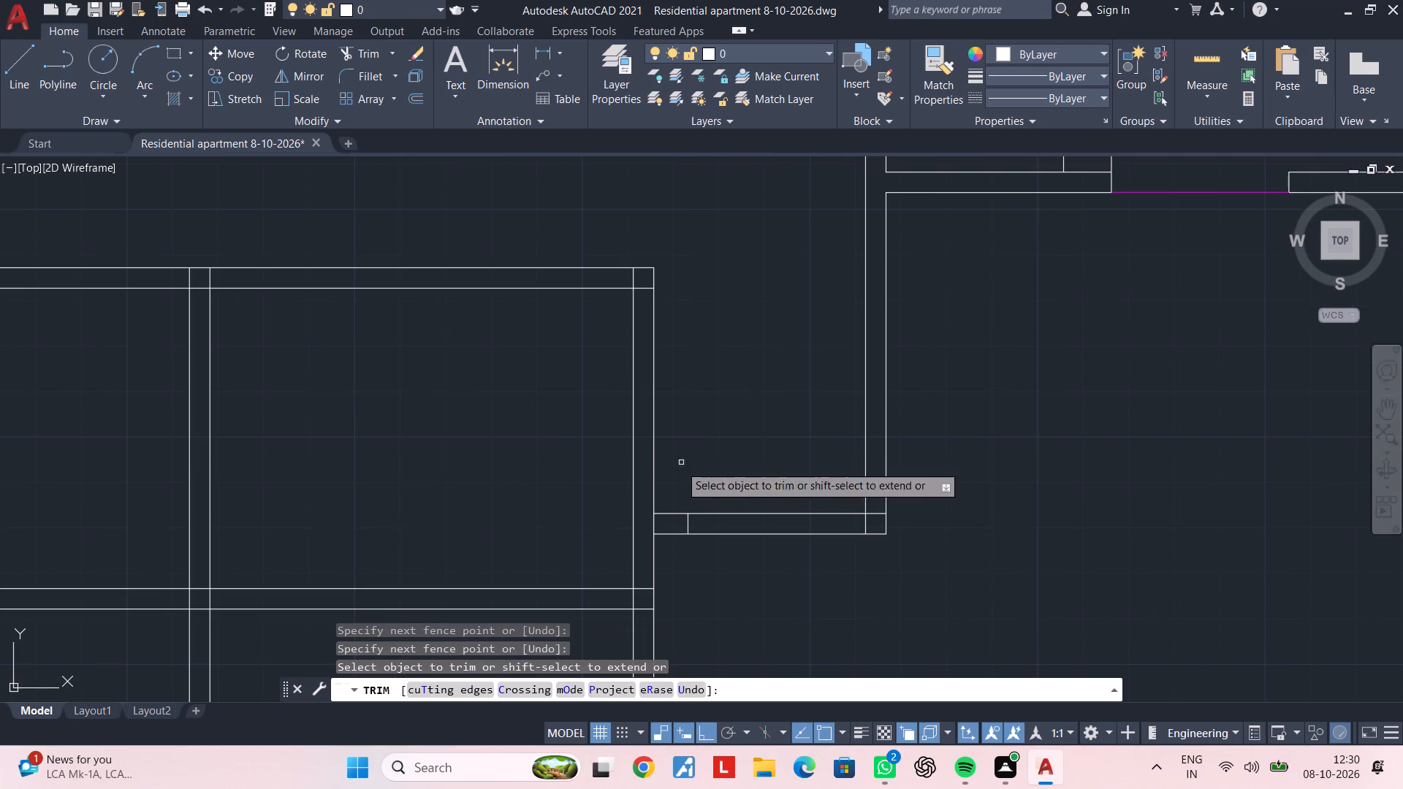
left_click(651, 522)
left_click(776, 556)
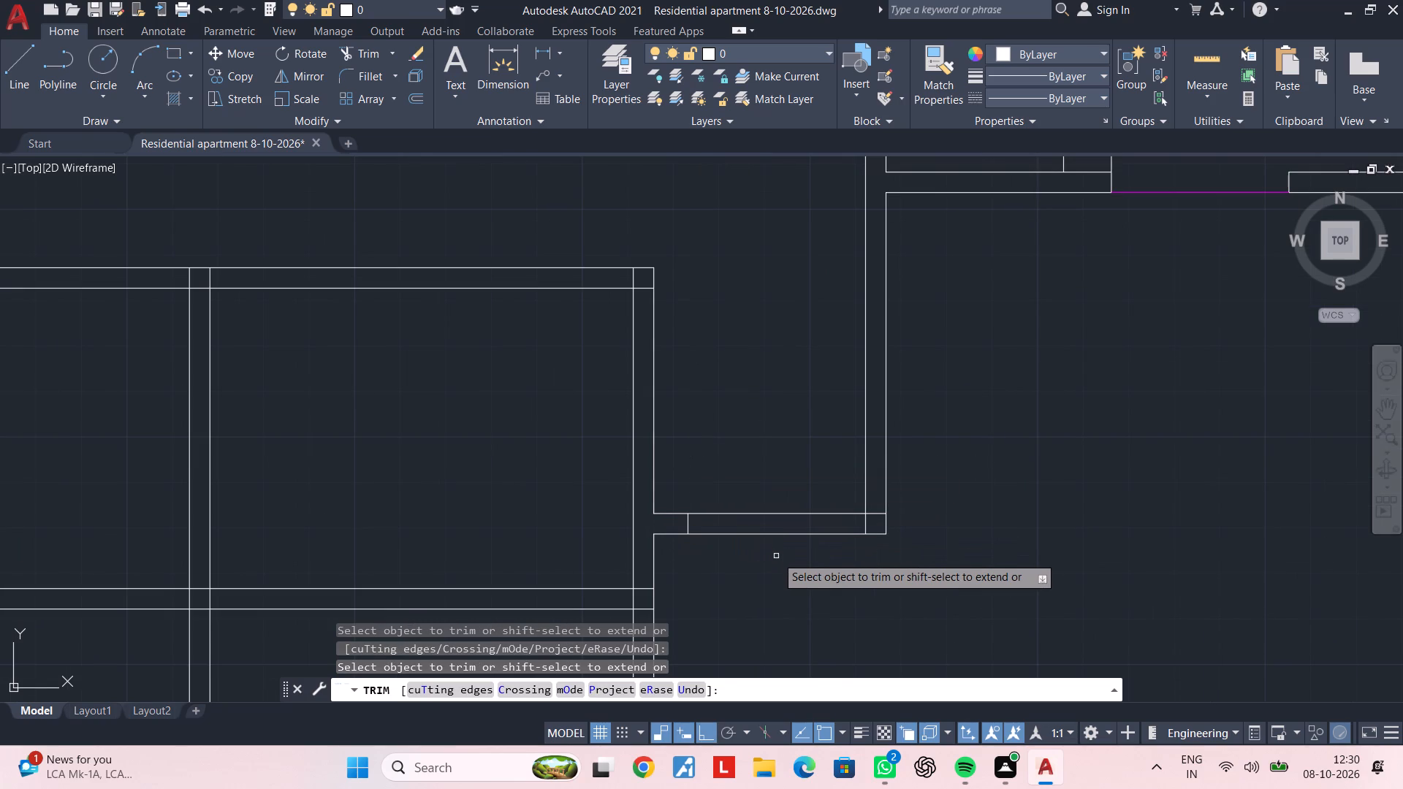
left_click(780, 460)
Trim the leftover cross wall line inside the lower end of the long wall's northern segment.
scroll(789, 493, "down", 2)
middle_click_drag(789, 497, 771, 420)
scroll(792, 464, "up", 2)
middle_click_drag(814, 427, 814, 512)
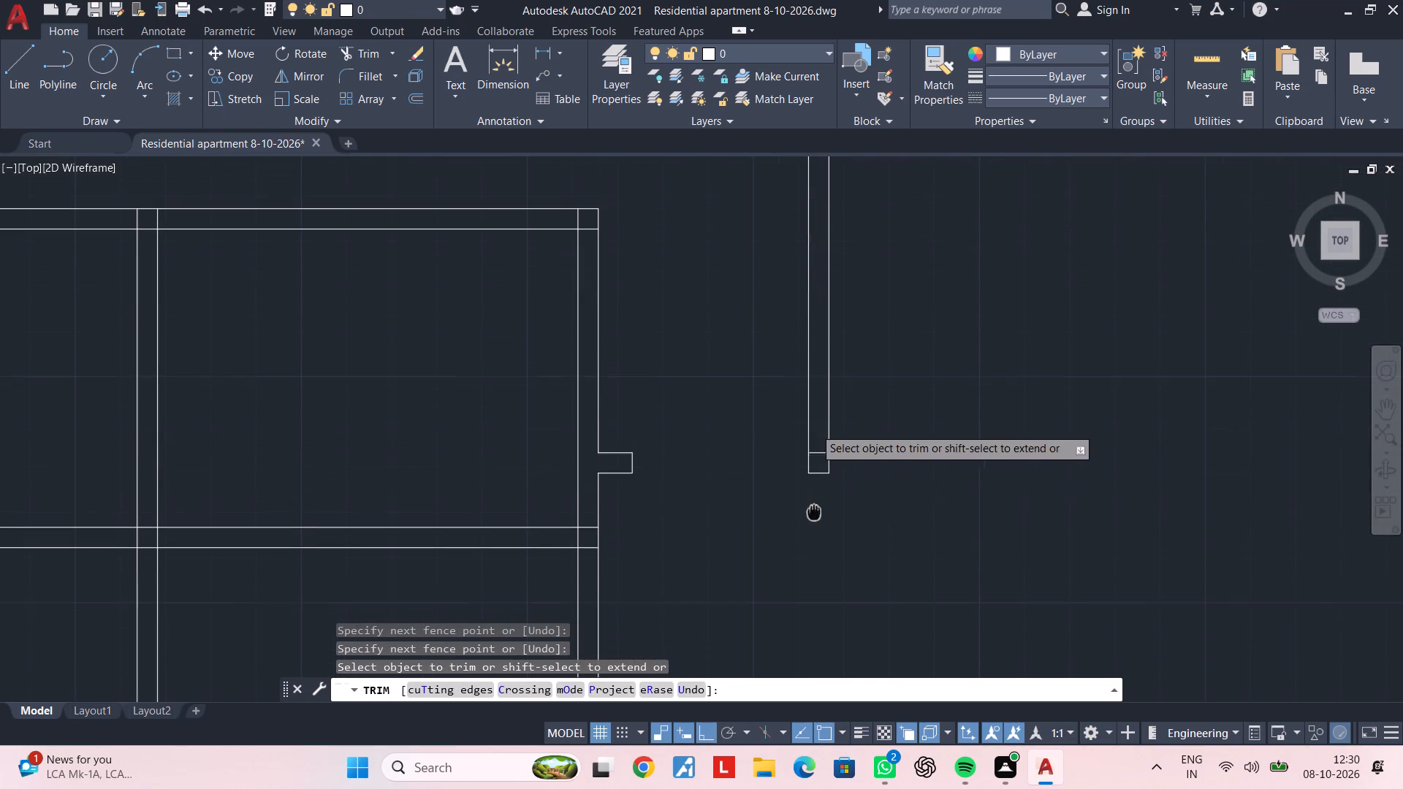
middle_click_drag(814, 512, 814, 513)
left_click(816, 456)
scroll(656, 454, "down", 2)
middle_click_drag(656, 454, 821, 396)
middle_click_drag(819, 425, 829, 412)
middle_click_drag(815, 420, 849, 407)
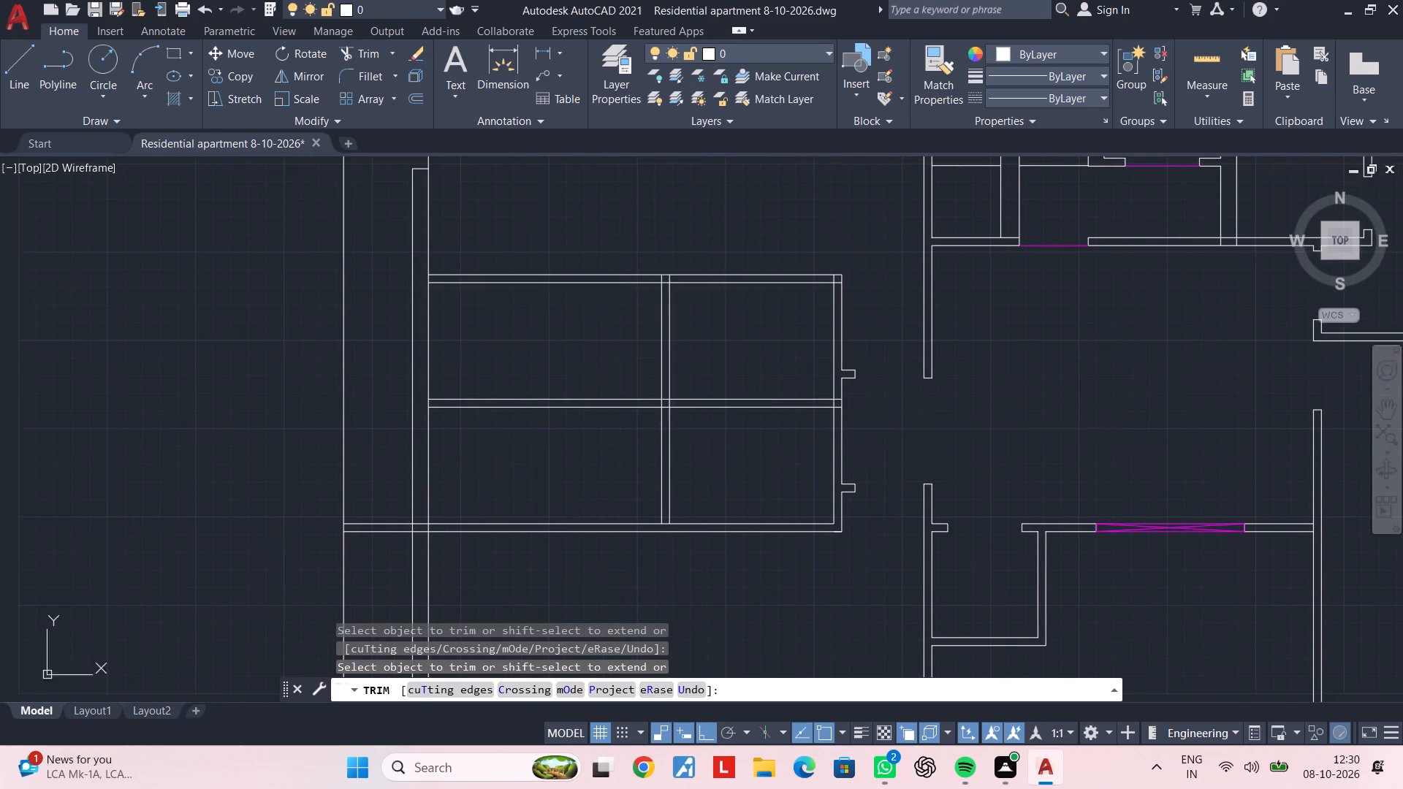
Trim the leftover lines where the middle east-west wall meets the stubbed east partition, clearing the junction.
scroll(829, 411, "up", 4)
left_click(853, 316)
left_click(857, 443)
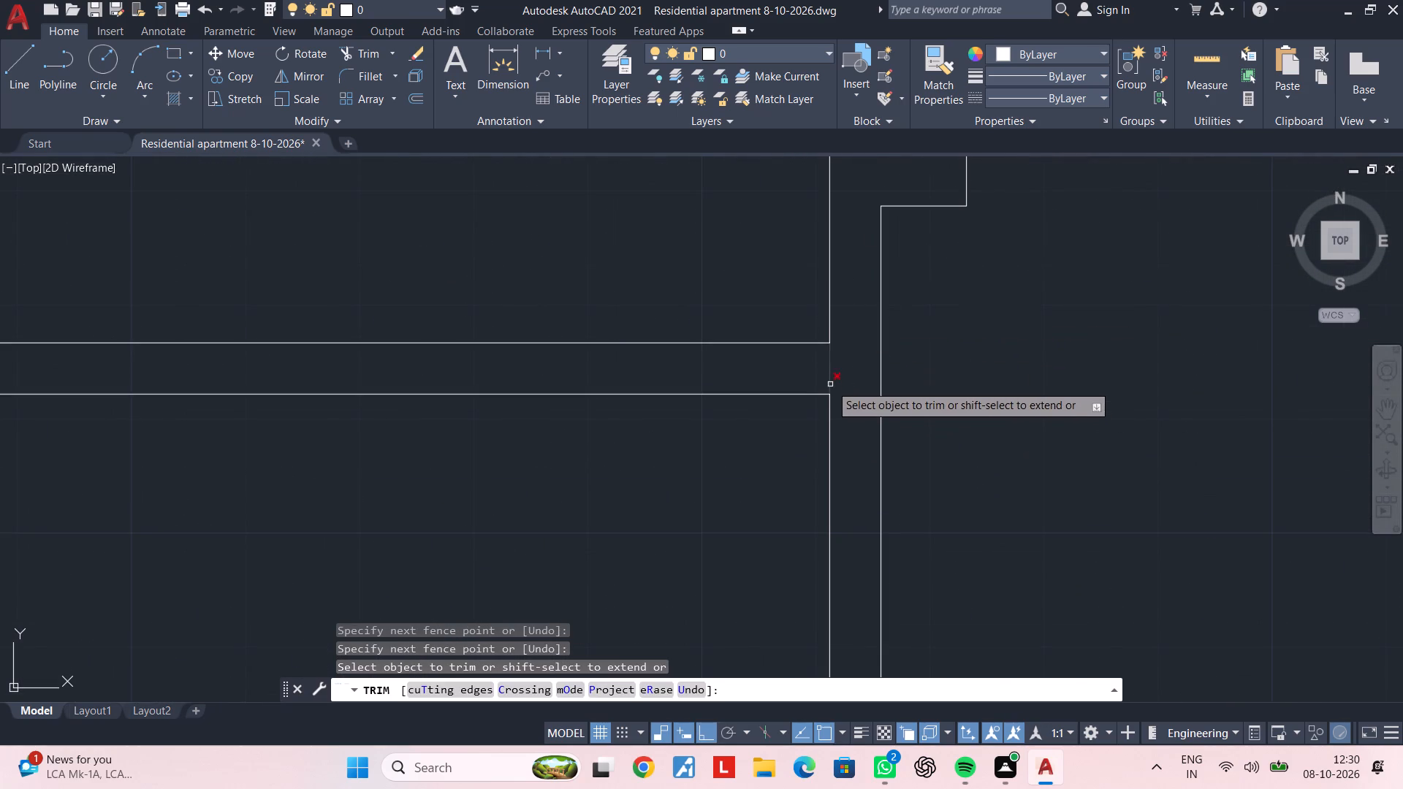
left_click(835, 374)
left_click(759, 374)
Trim the overlapping wall lines inside the corner where the north wall meets the east partition.
scroll(815, 385, "down", 3)
middle_click_drag(889, 370, 931, 507)
scroll(870, 350, "up", 2)
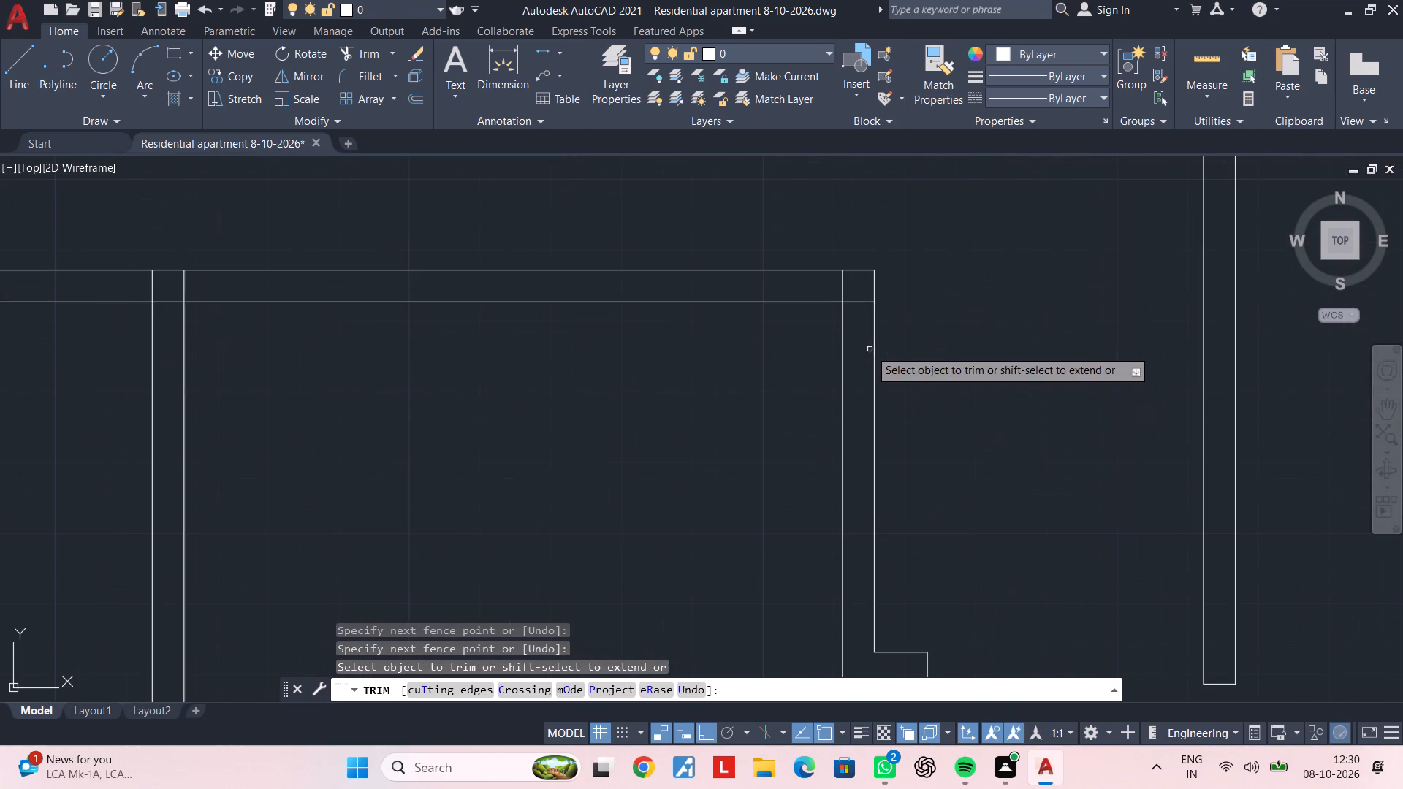
left_click_drag(858, 324, 858, 317)
left_click(850, 276)
left_click(853, 281)
left_click(784, 281)
scroll(796, 297, "down", 1)
middle_click_drag(883, 291, 910, 282)
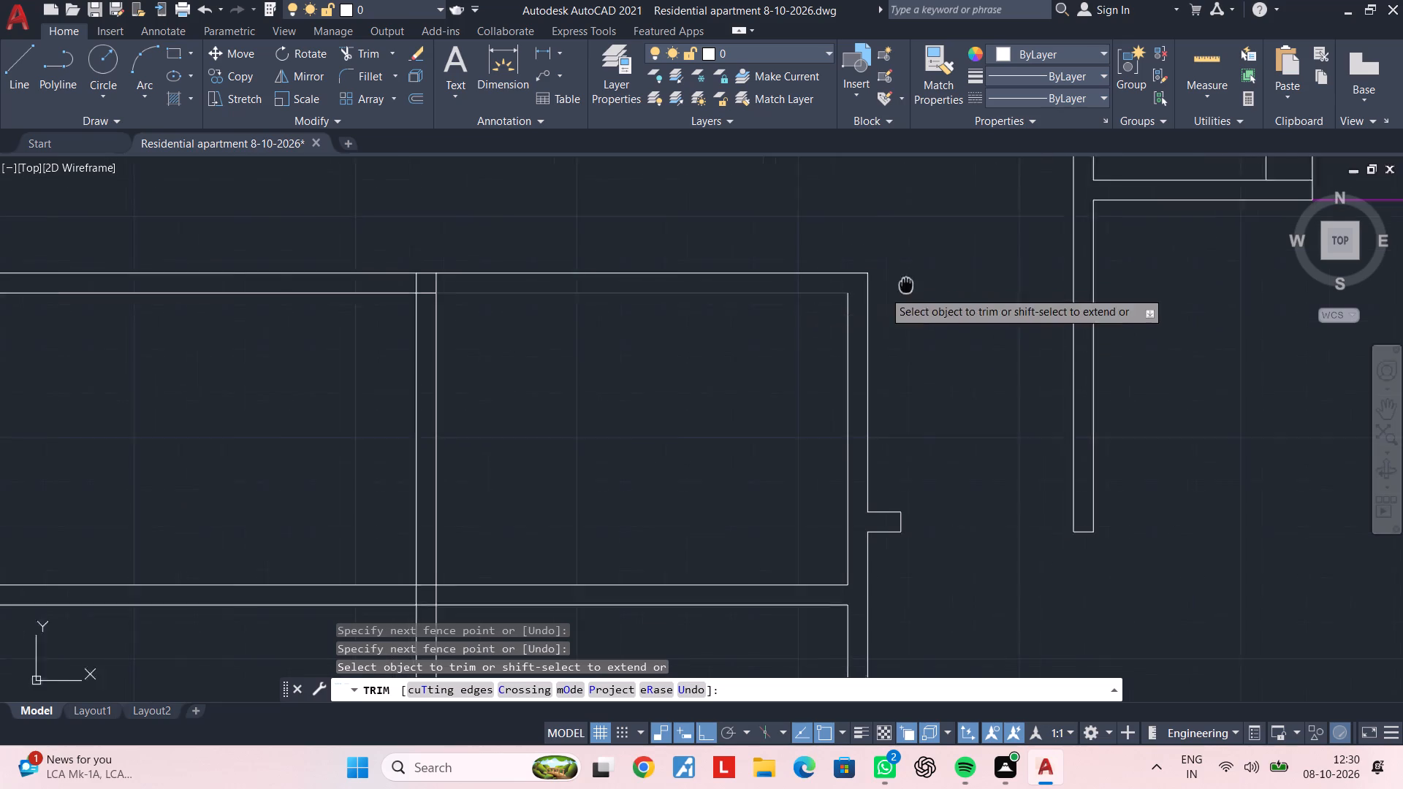
middle_click_drag(910, 282, 919, 278)
key("Escape")
key("Escape")
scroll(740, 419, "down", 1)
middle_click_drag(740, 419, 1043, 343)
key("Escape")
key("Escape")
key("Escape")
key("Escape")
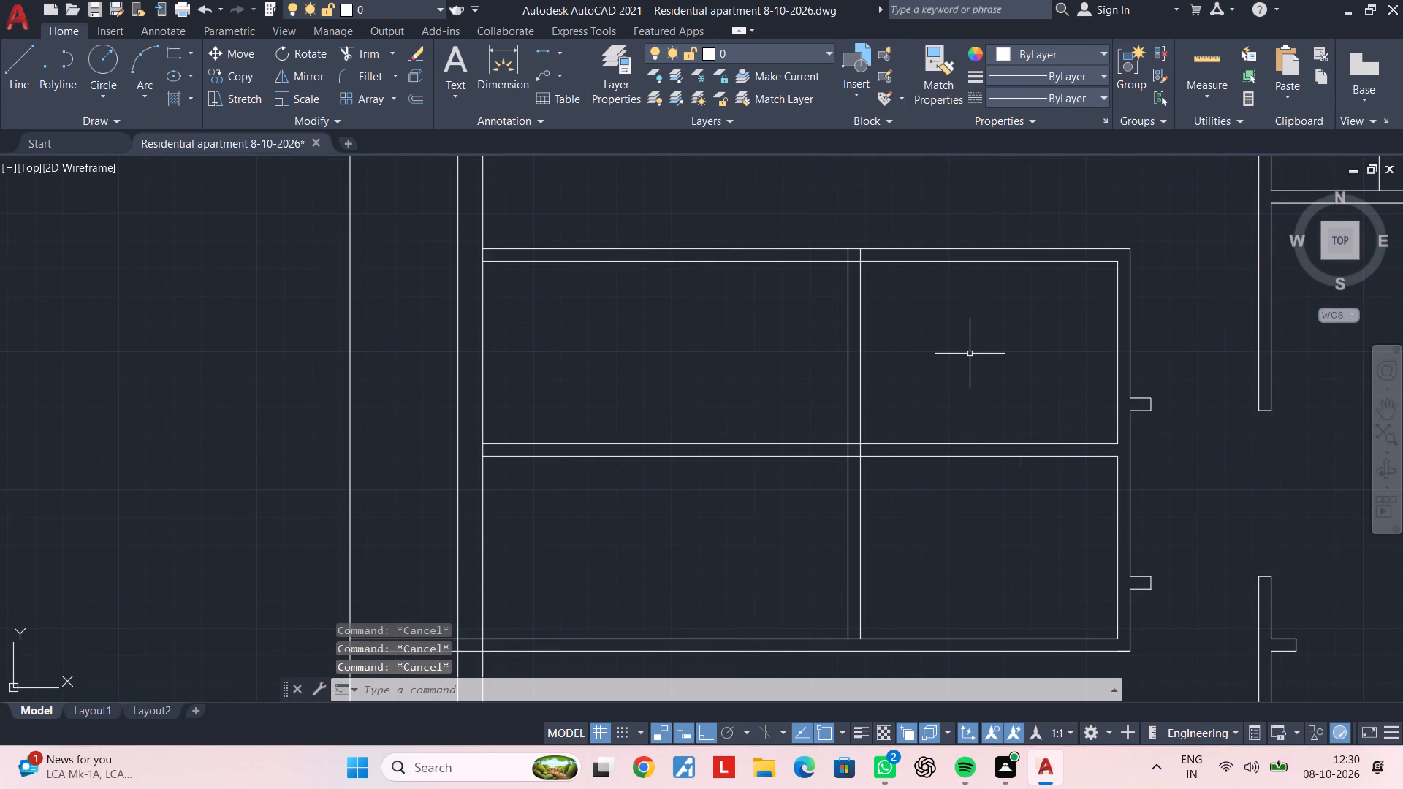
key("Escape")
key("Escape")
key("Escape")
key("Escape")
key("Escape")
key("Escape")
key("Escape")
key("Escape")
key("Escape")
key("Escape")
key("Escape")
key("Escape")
Offset the east partition's inner face 2'6" west into the southeast room.
middle_click_drag(962, 515, 832, 340)
scroll(997, 508, "up", 1)
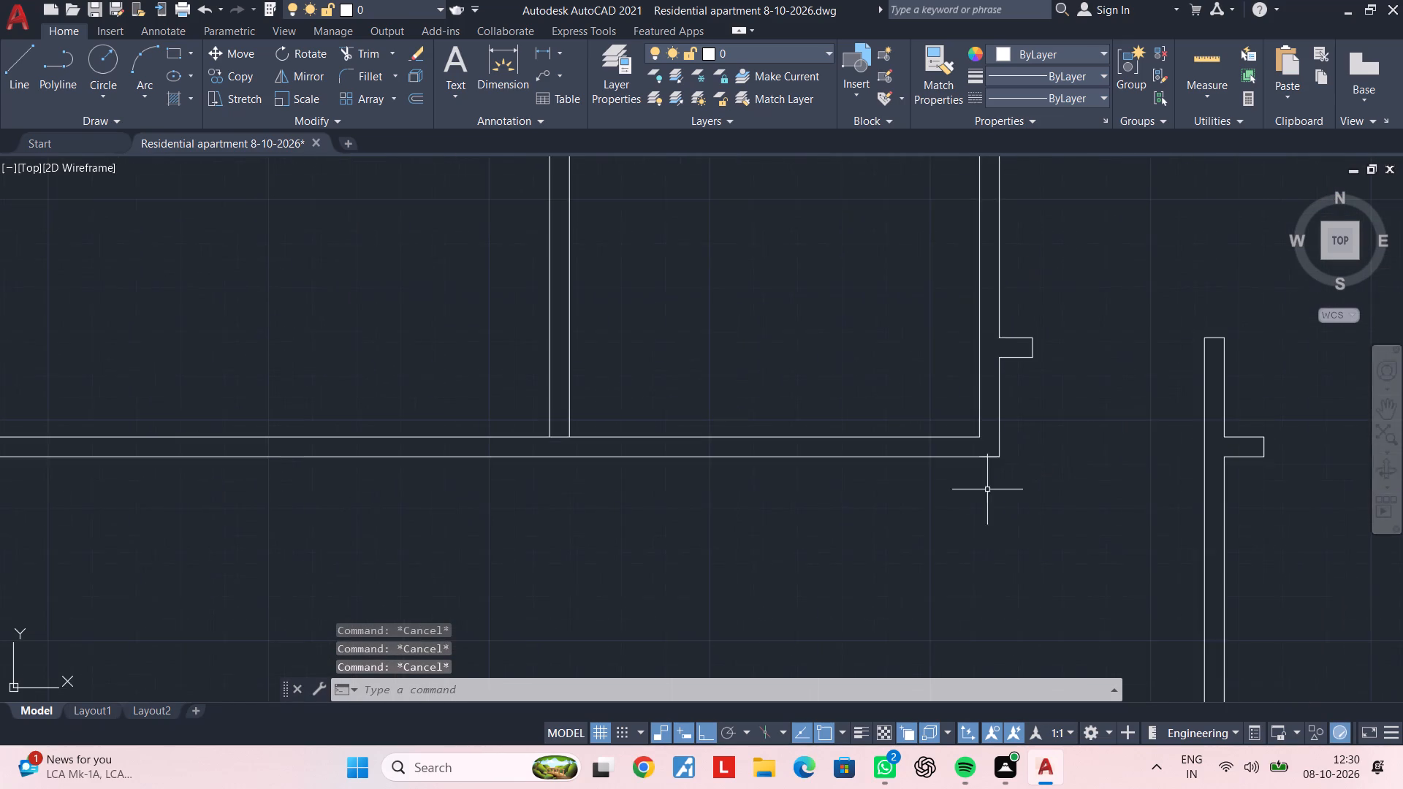
middle_click_drag(968, 464, 965, 501)
key("Escape")
key("Escape")
type("of 2'6\"")
key("Return")
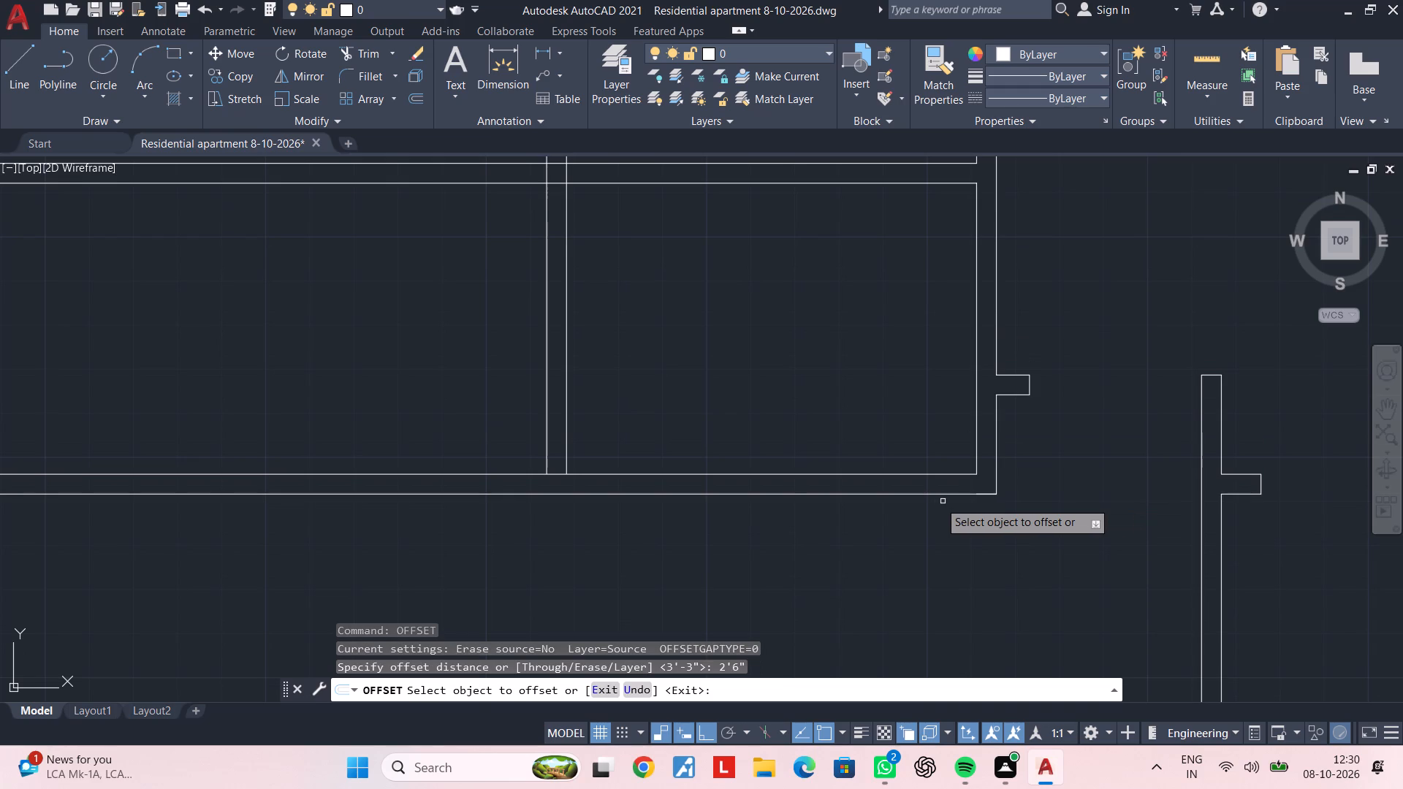
left_click(976, 457)
left_click(761, 461)
key("Escape")
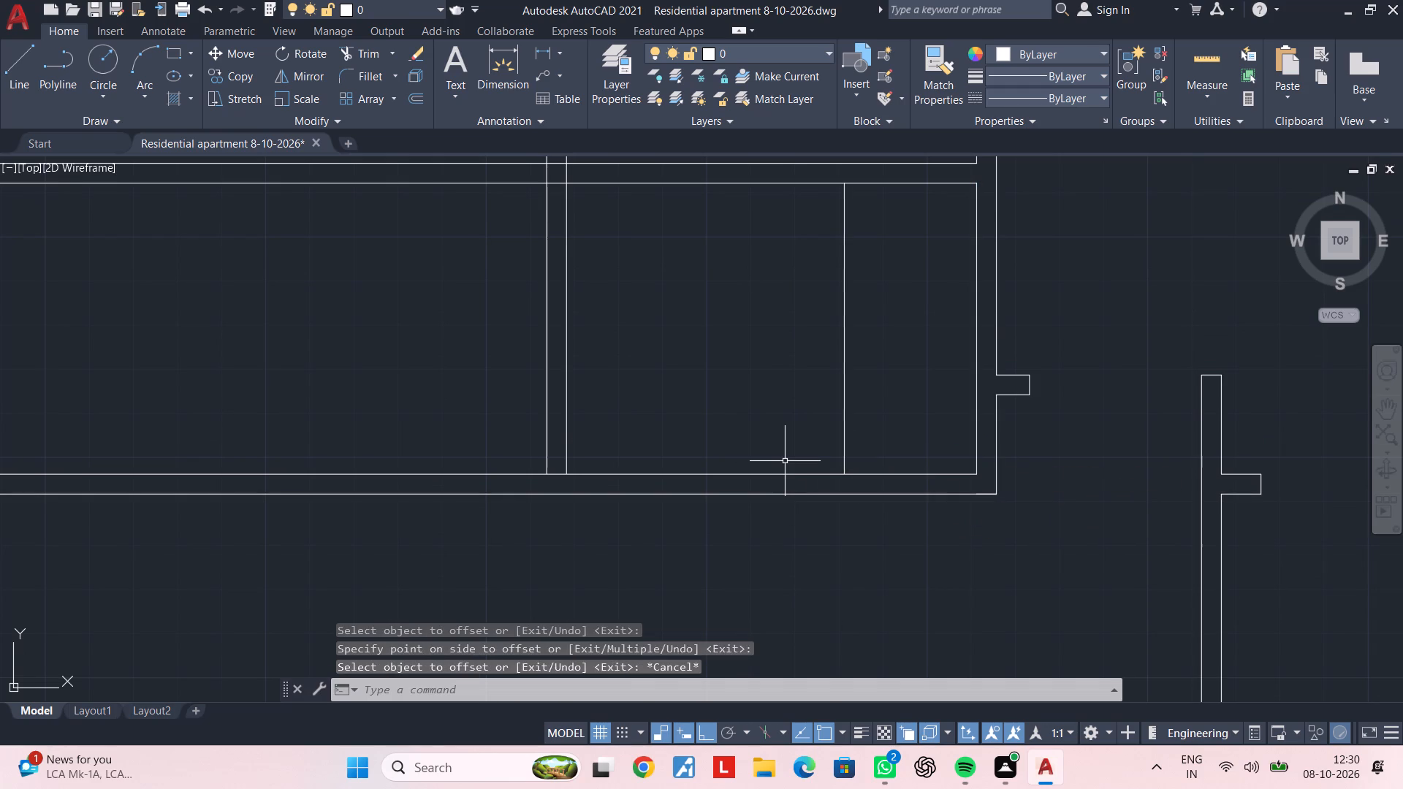
Extend the 2'6" offset line to the south wall's outer face and trim it off above, leaving only the jamb across the wall.
key("Escape")
type("ex")
key("space")
left_click(834, 415)
left_click(917, 425)
key("Escape")
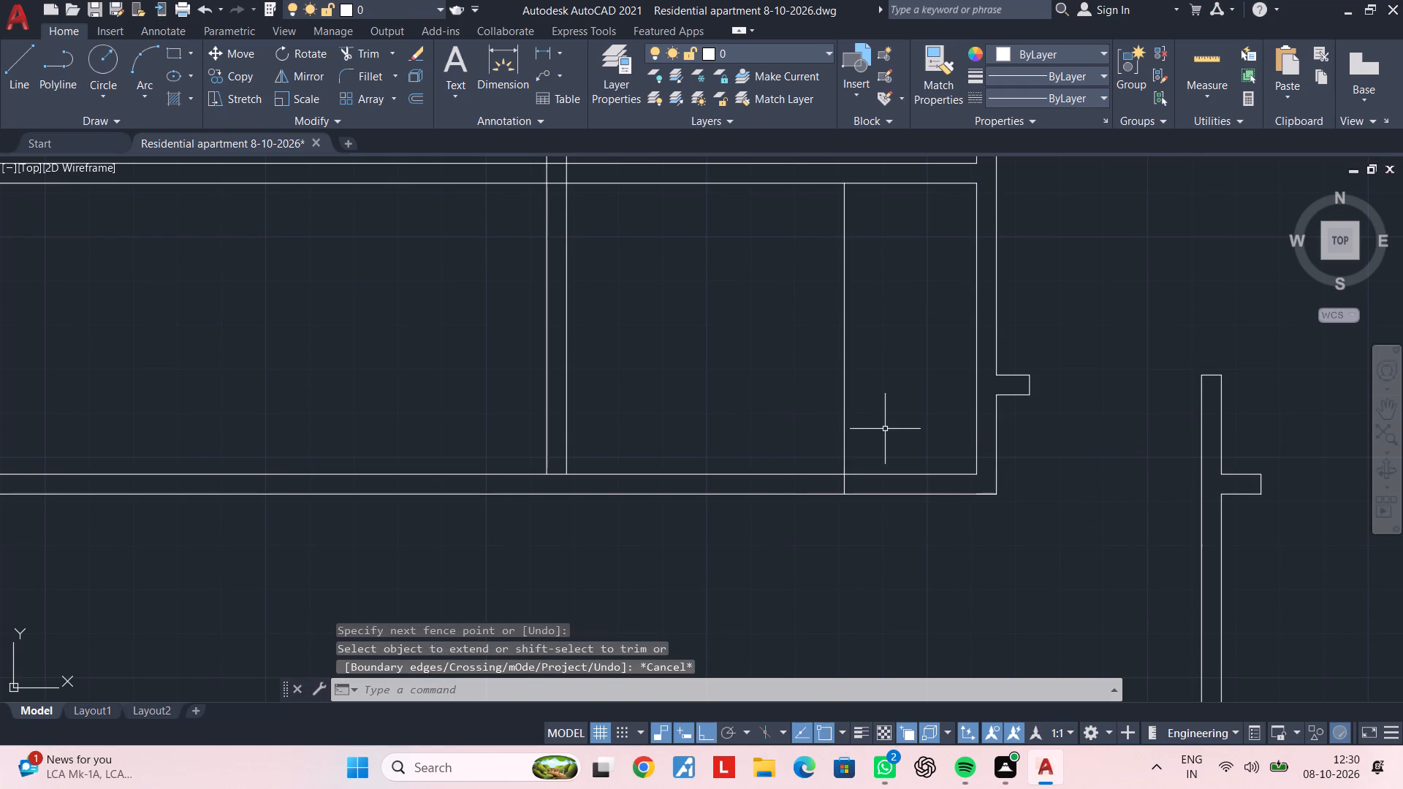
key("Escape")
key("t")
type("r")
key("space")
left_click(874, 430)
left_click(811, 433)
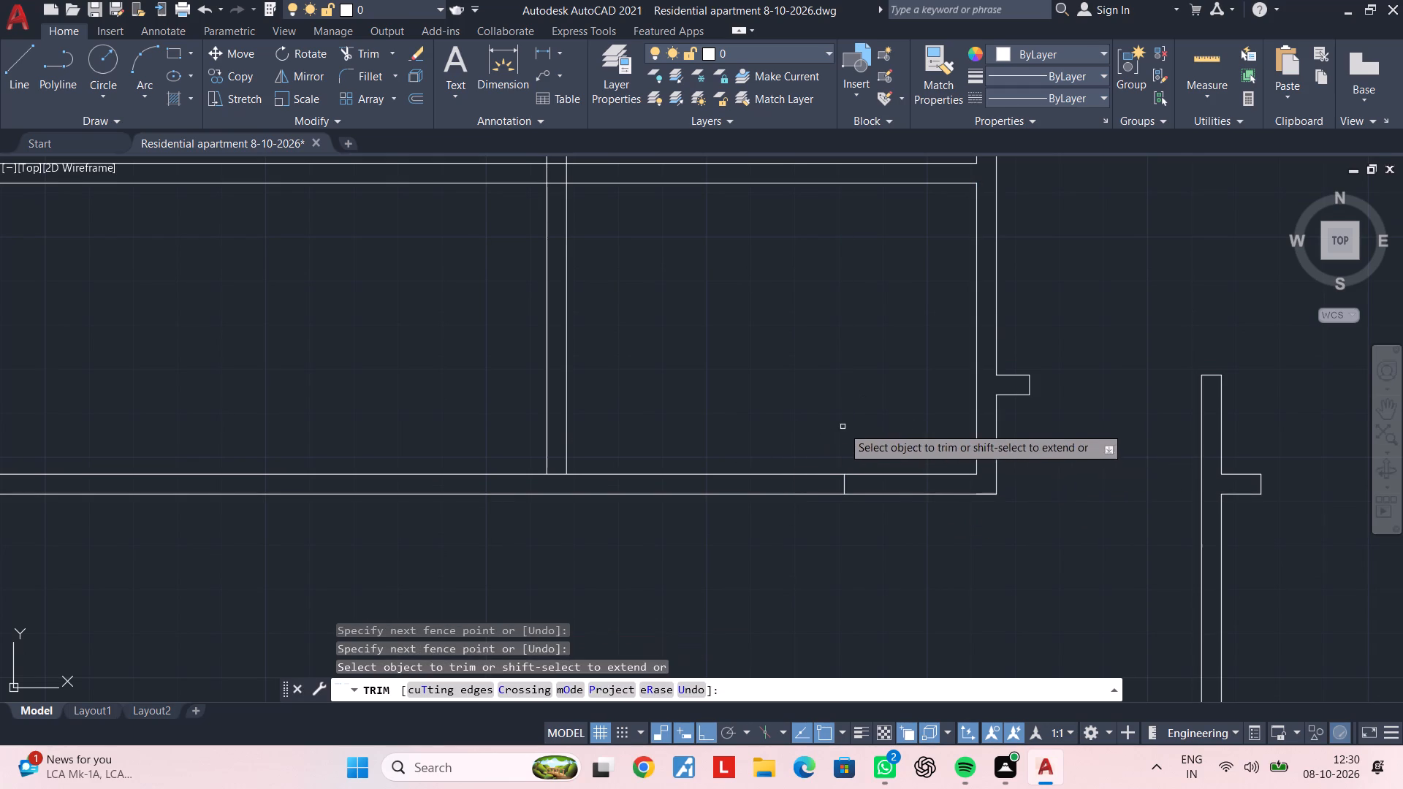
scroll(813, 433, "up", 1)
middle_click_drag(807, 434, 742, 443)
key("Escape")
key("Escape")
key("Escape")
key("Escape")
key("Escape")
key("Escape")
key("Escape")
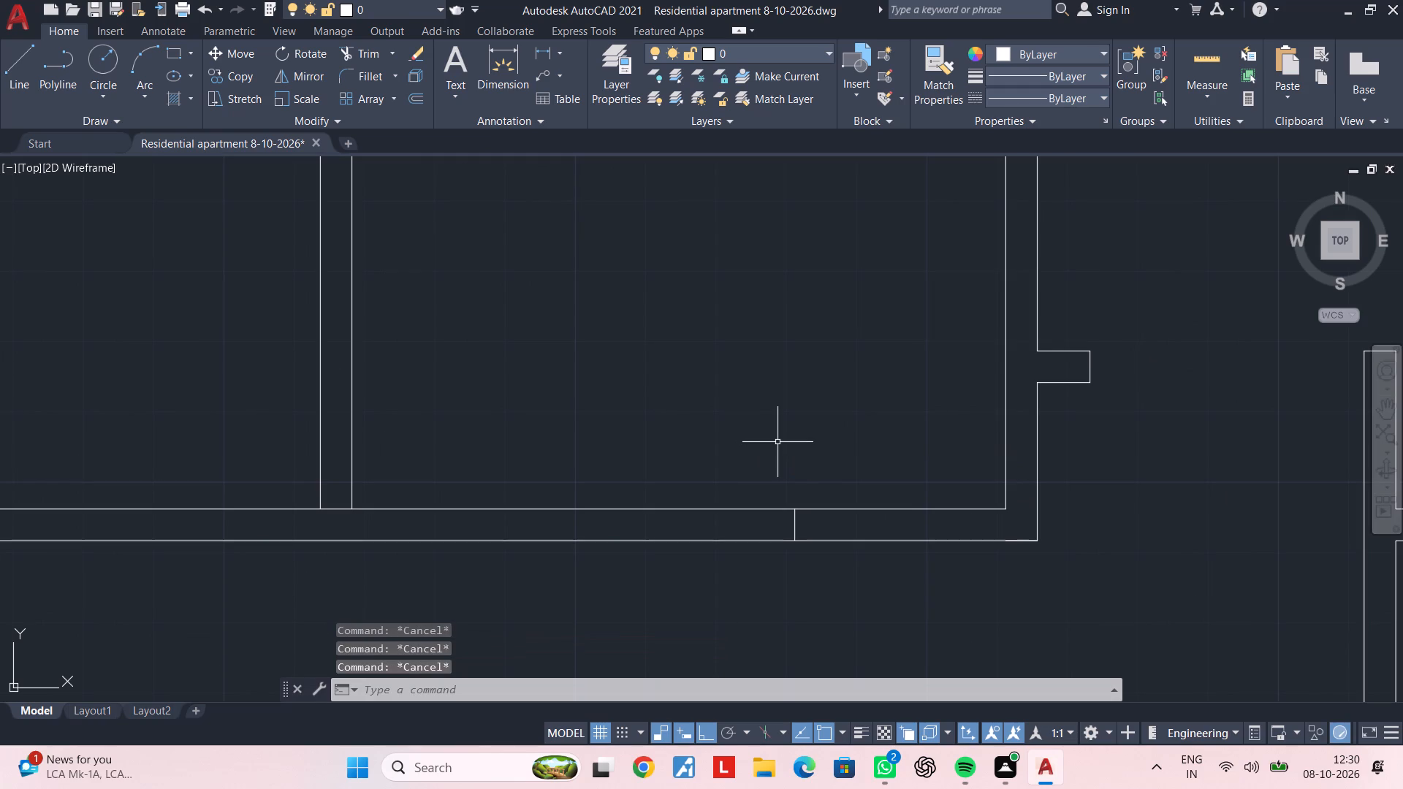
key("Escape")
key("Escape")
Extend the east partition's inner face across the south wall and trim both wall faces to cut the 2'6" opening beside it.
type("ex")
key("space")
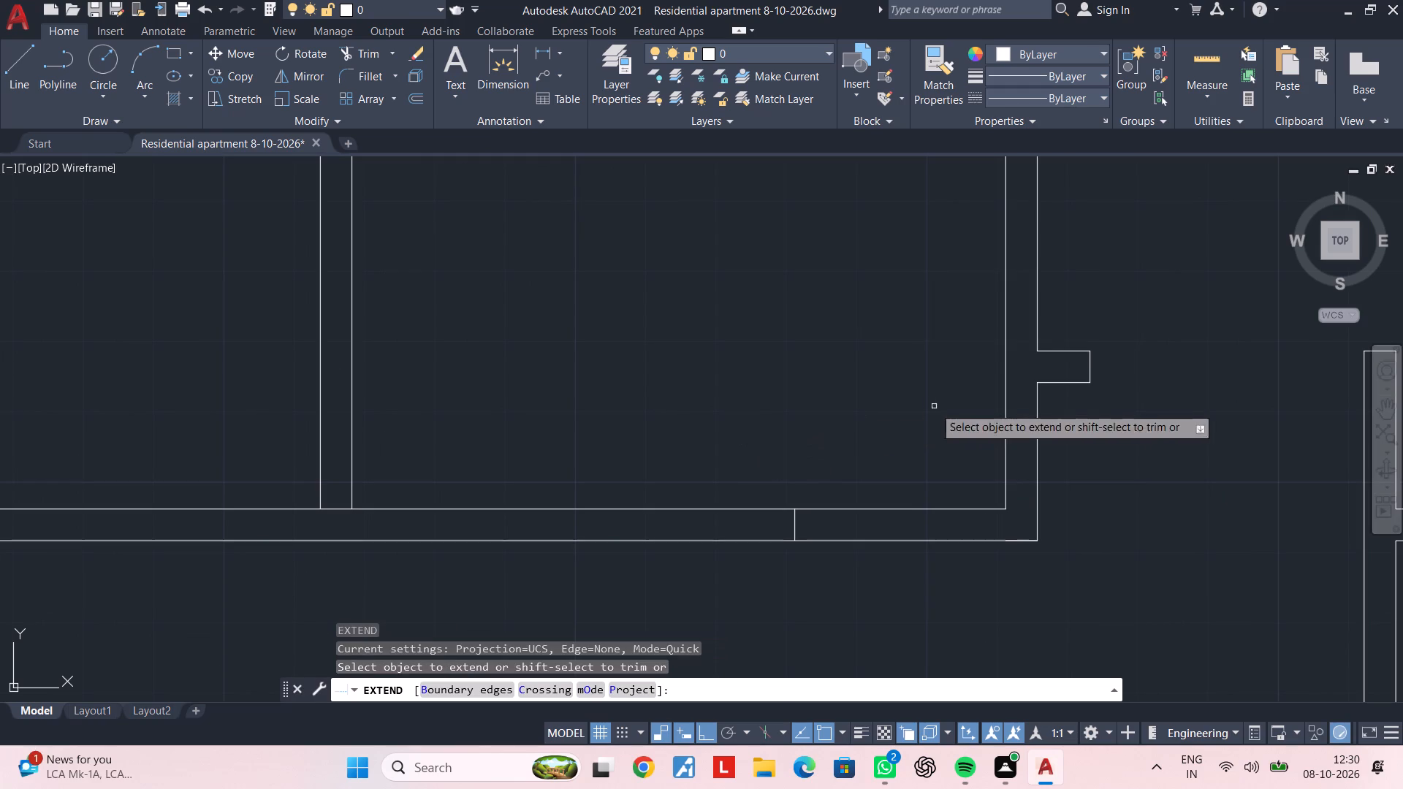
left_click(1005, 481)
key("Escape")
key("Escape")
type("tr")
key("space")
left_click(928, 485)
left_click(928, 582)
scroll(840, 323, "down", 1)
middle_click_drag(840, 323, 859, 468)
middle_click_drag(843, 399, 823, 455)
key("Escape")
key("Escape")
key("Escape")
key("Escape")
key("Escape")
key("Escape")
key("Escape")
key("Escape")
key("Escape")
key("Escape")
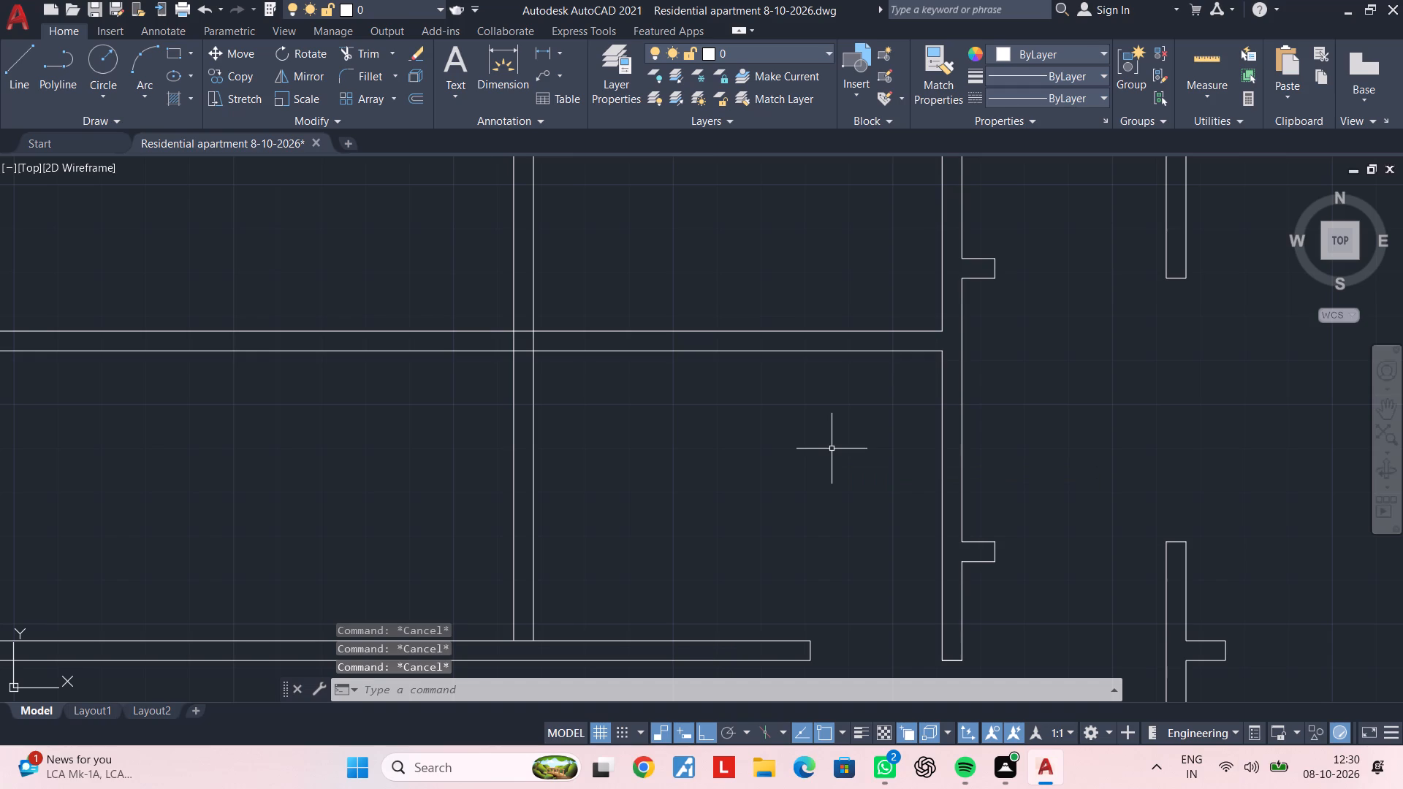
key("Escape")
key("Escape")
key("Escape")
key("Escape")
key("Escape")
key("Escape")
Extend the east partition's inner face through the north wall and offset it 2'6" west into the northeast room.
middle_click_drag(848, 407, 822, 567)
middle_click_drag(845, 319, 842, 444)
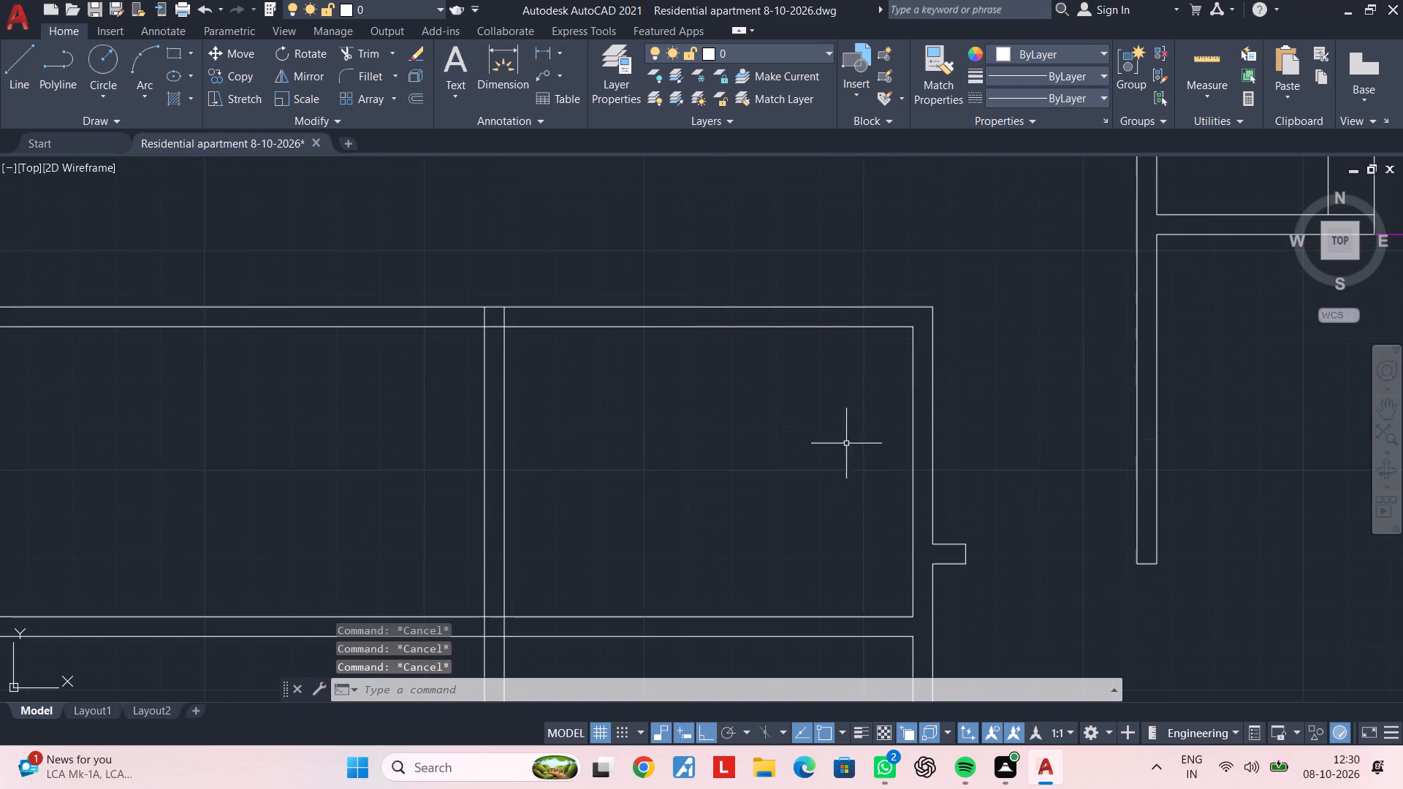
key("Escape")
key("Escape")
type("ex")
key("space")
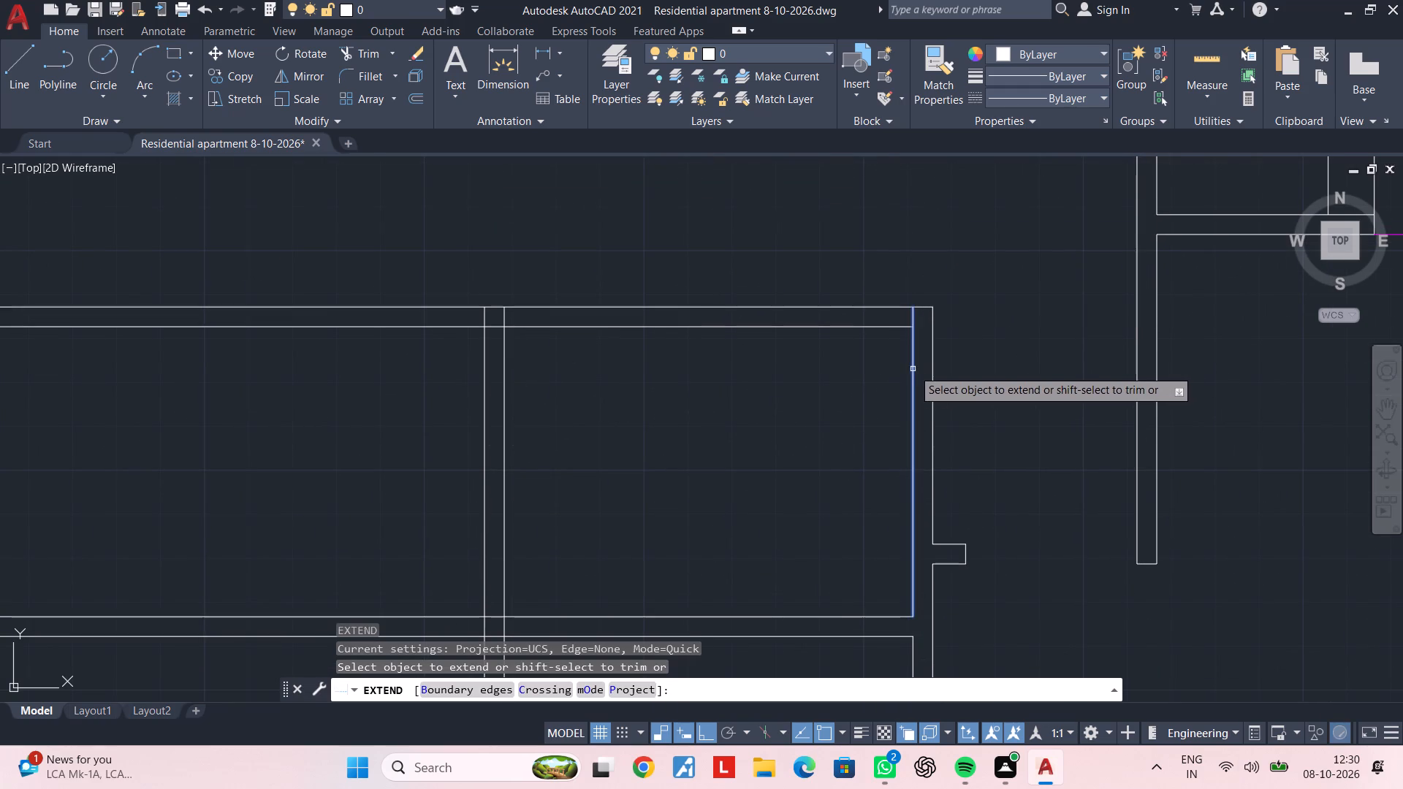
left_click(913, 369)
key("Escape")
key("Escape")
type("of 2'6\"")
key("Return")
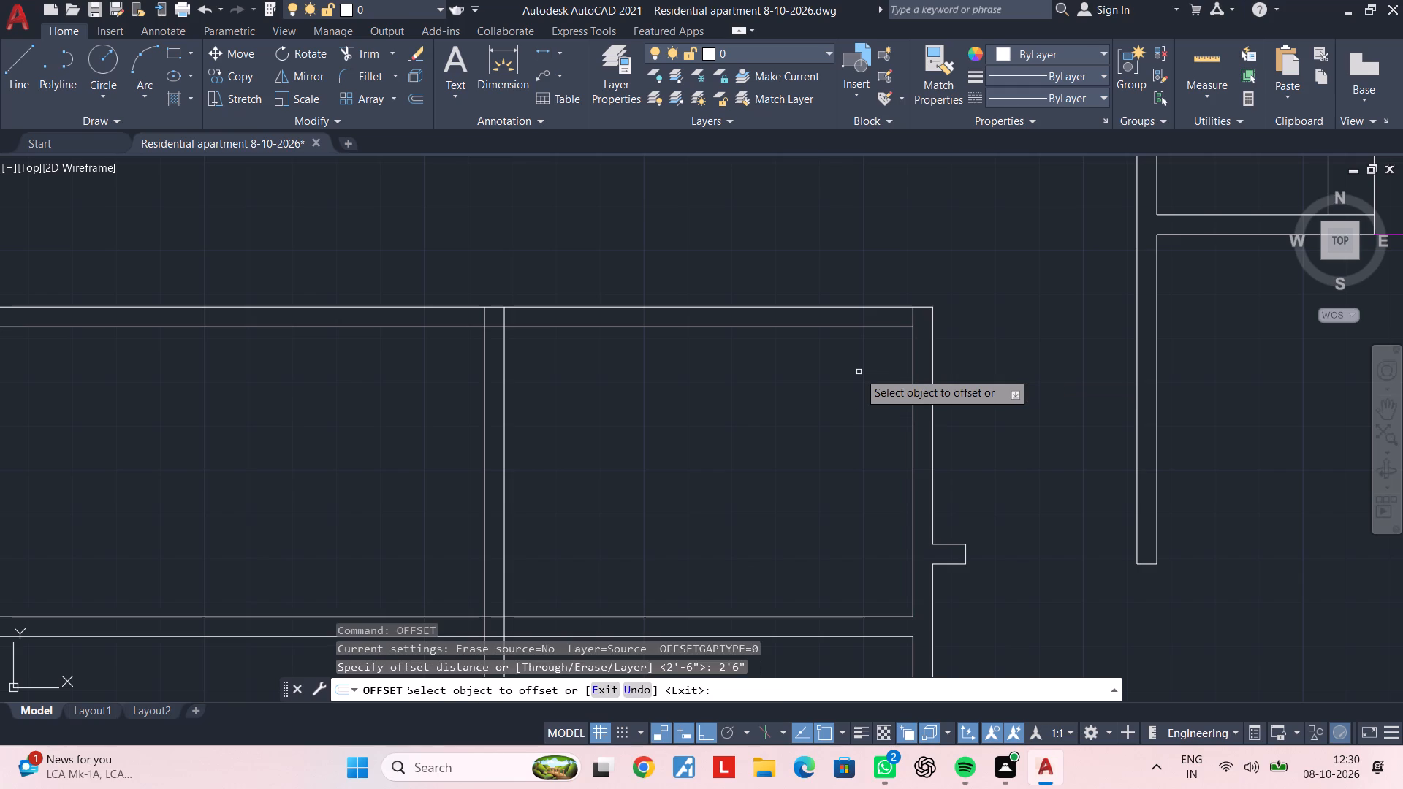
left_click(913, 365)
left_click(787, 381)
key("Escape")
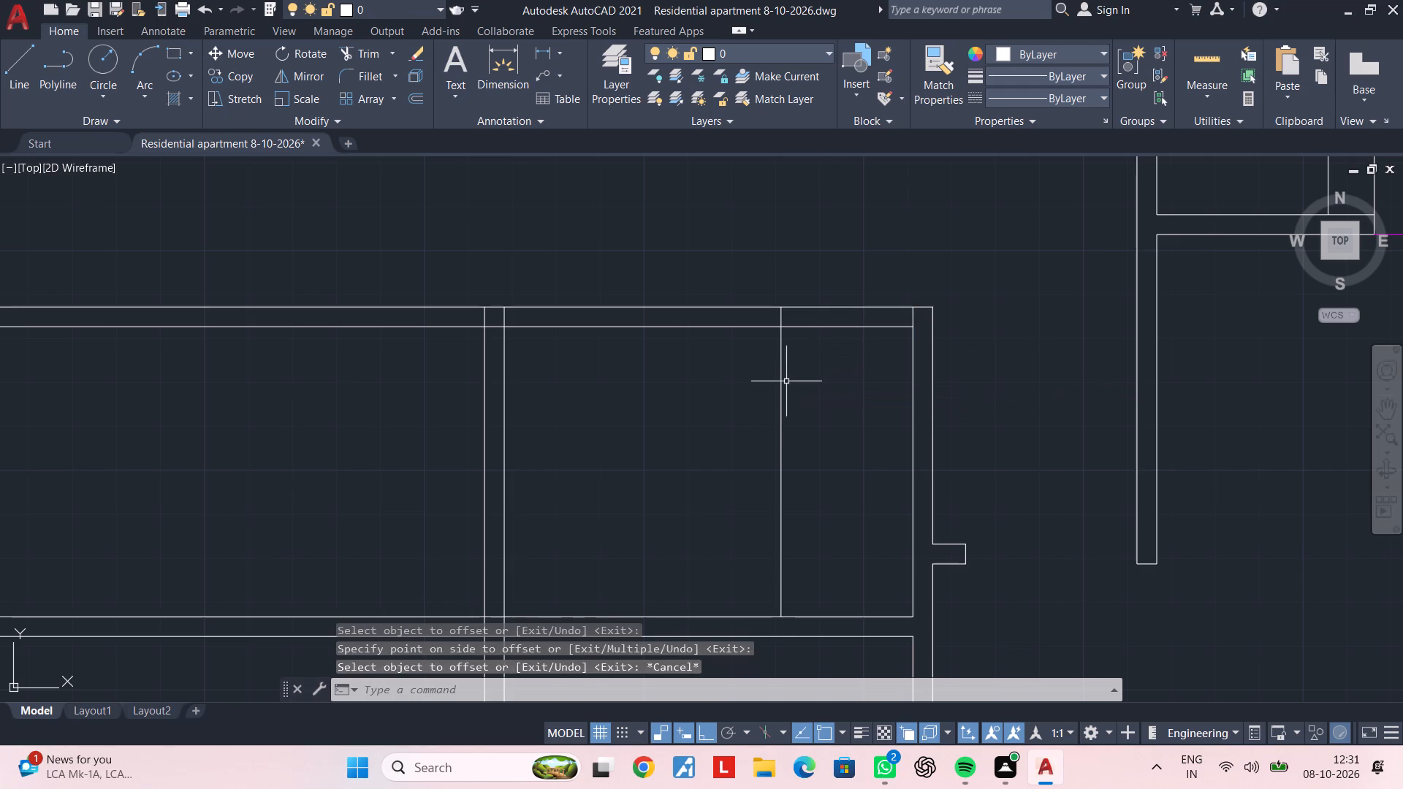
Trim the offset line to a jamb within the north wall and trim both wall faces to cut the 2'6" opening beside the partition.
key("Escape")
key("t")
key("r")
key("space")
left_click(723, 410)
left_click(842, 390)
left_click_drag(843, 371, 844, 370)
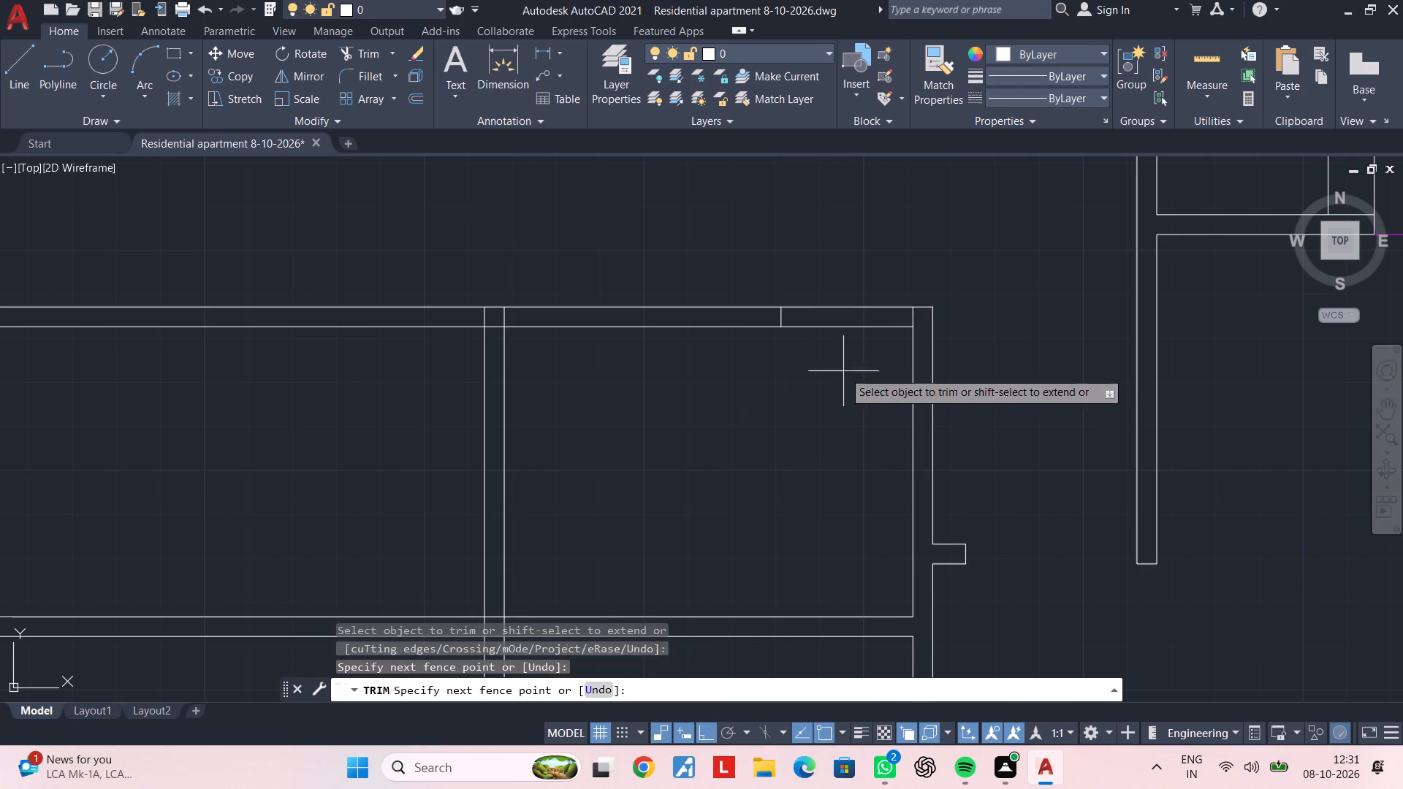
left_click_drag(844, 370, 846, 362)
left_click(866, 256)
key("Escape")
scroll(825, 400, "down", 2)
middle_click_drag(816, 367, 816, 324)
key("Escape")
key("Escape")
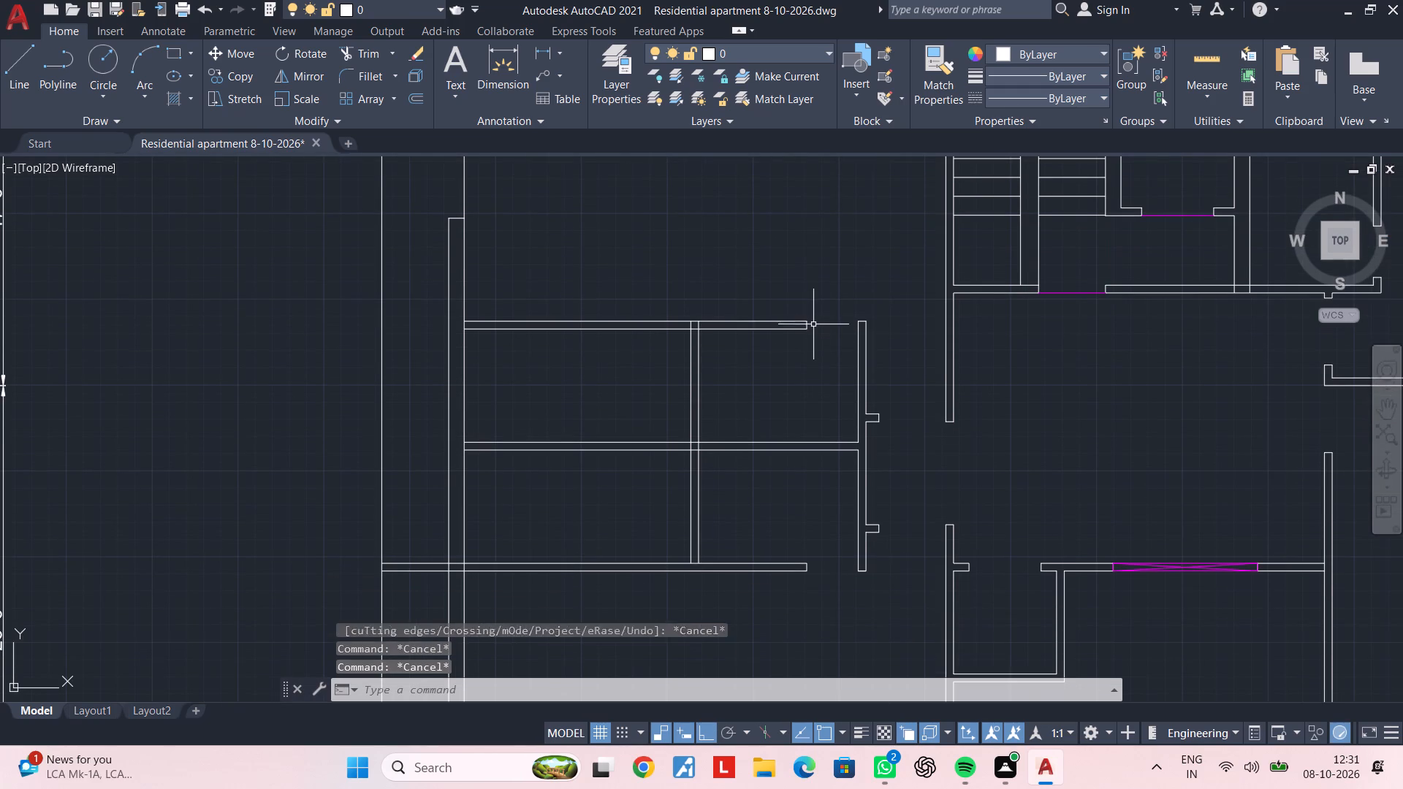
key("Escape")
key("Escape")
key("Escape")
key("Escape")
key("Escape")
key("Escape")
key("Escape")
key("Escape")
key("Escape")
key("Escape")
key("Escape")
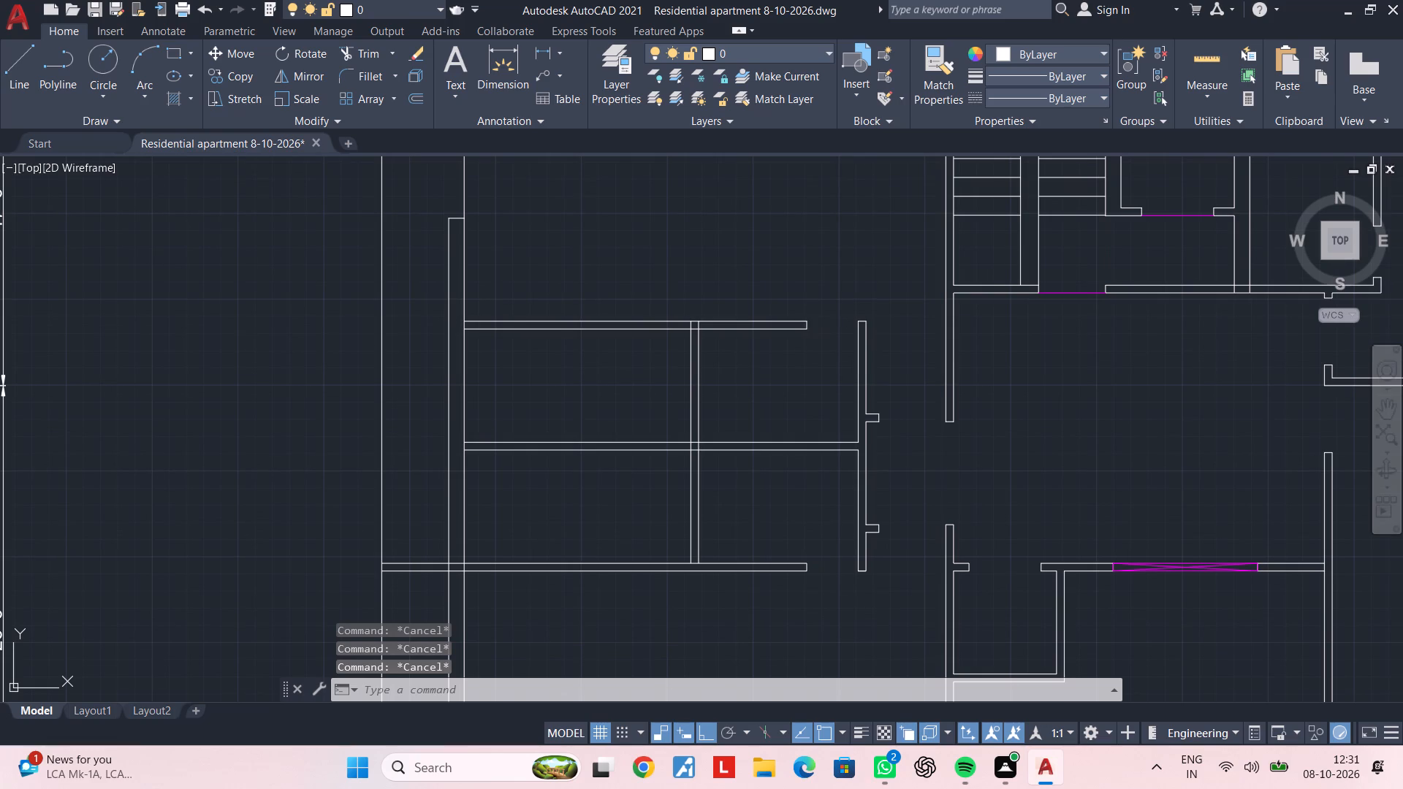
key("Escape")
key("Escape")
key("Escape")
Offset the north wall's inner face 2'6" south, across the north-south dividing wall between the two northern rooms.
scroll(738, 367, "up", 1)
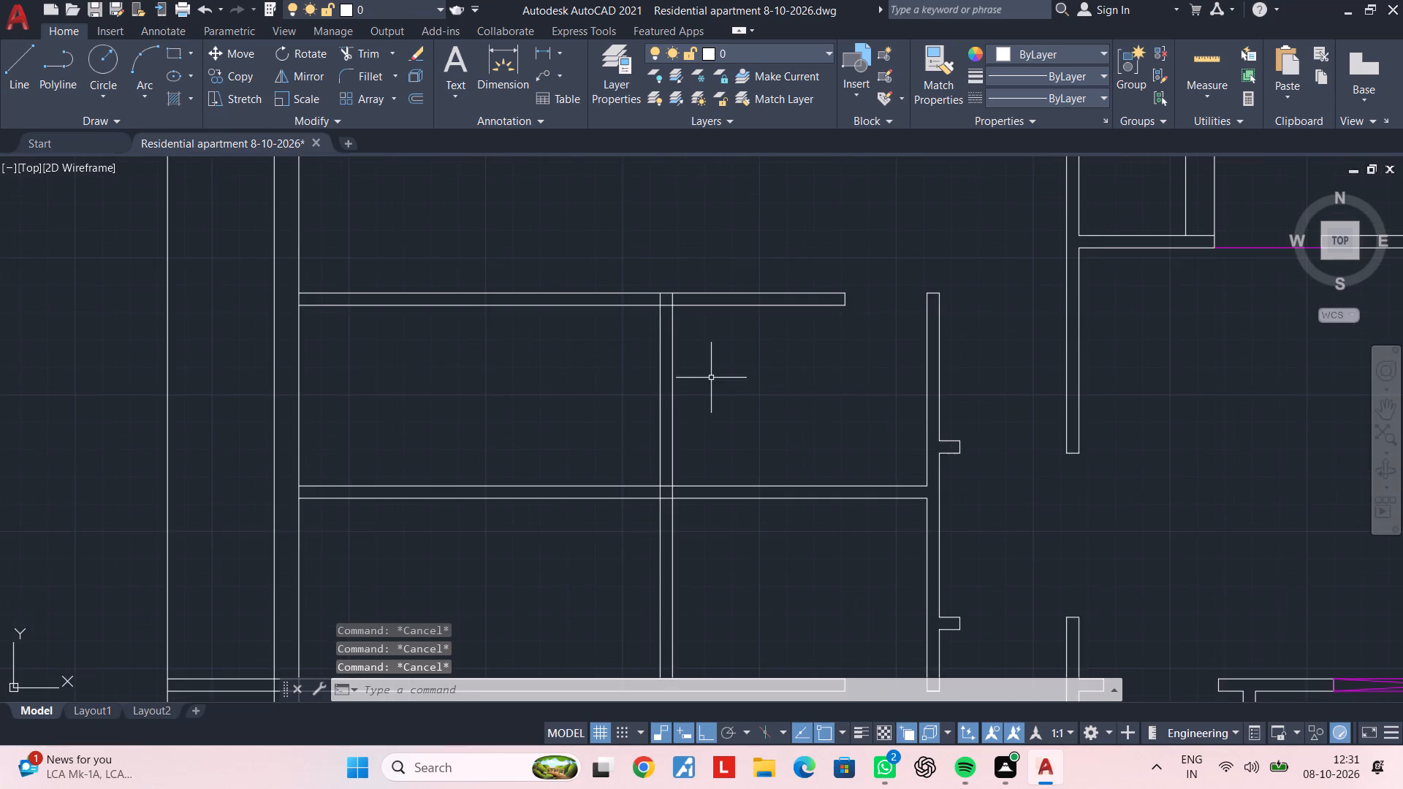
middle_click_drag(715, 378, 744, 376)
key("Escape")
key("Escape")
key("Escape")
key("Escape")
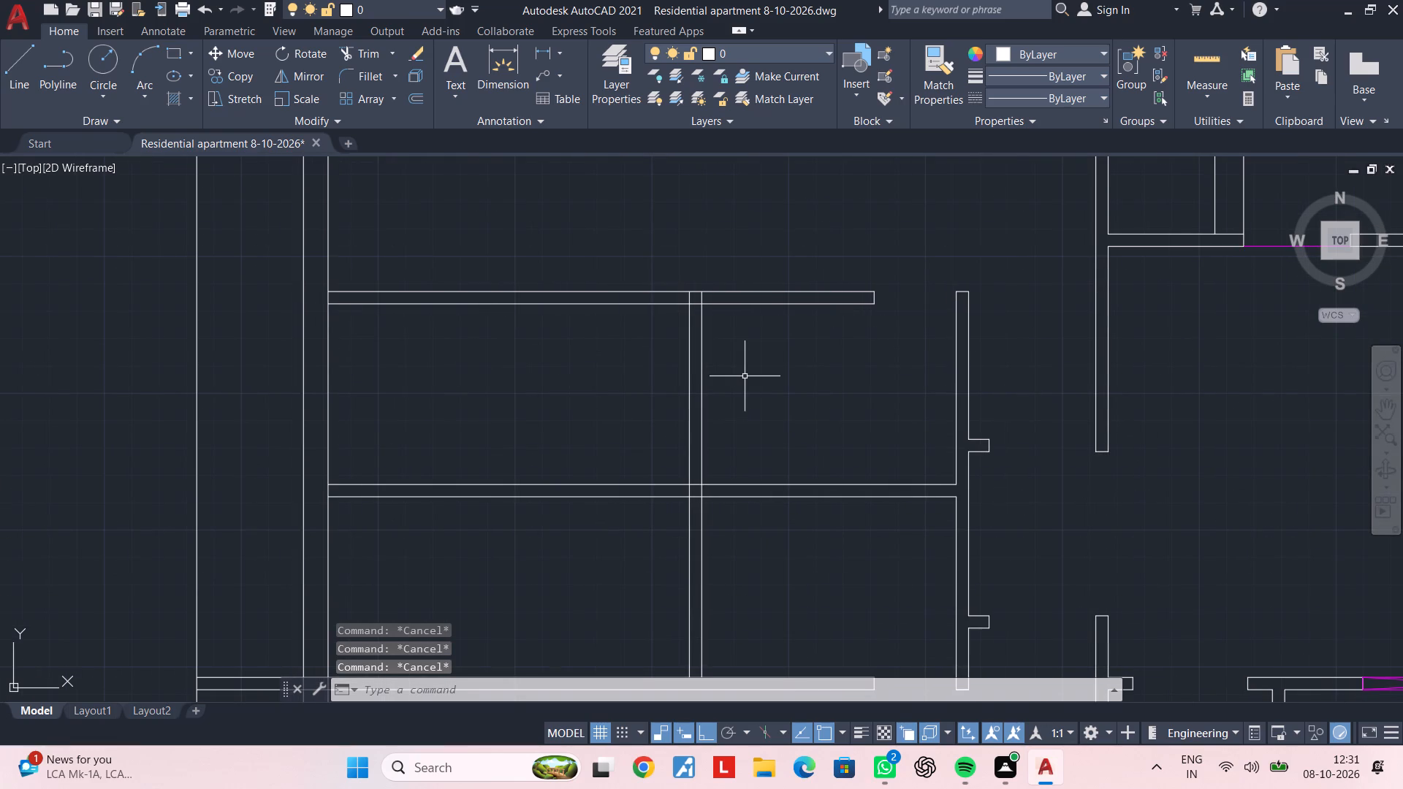
key("Escape")
key("Escape")
type("of 2'6\"")
key("Return")
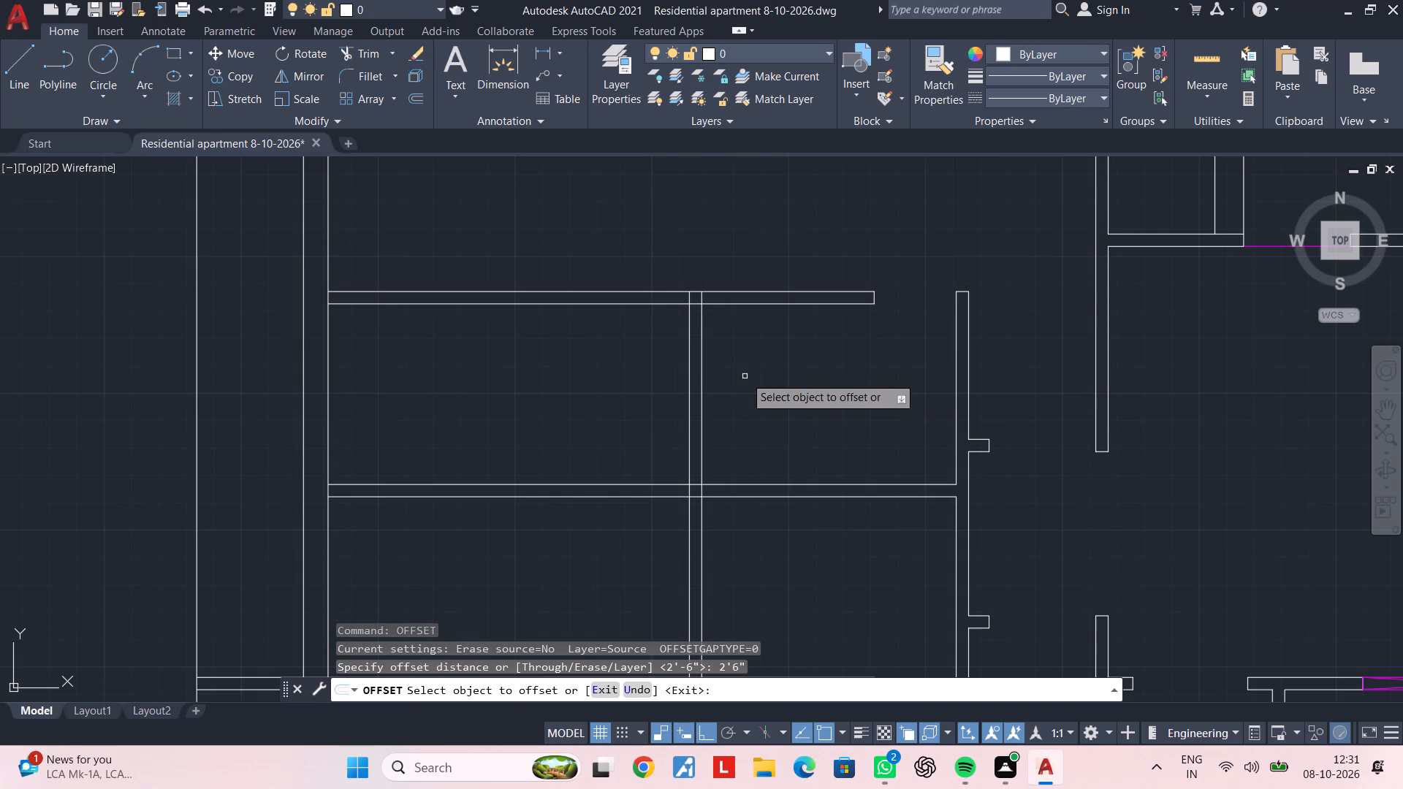
left_click(758, 301)
left_click(760, 362)
key("Escape")
key("Escape")
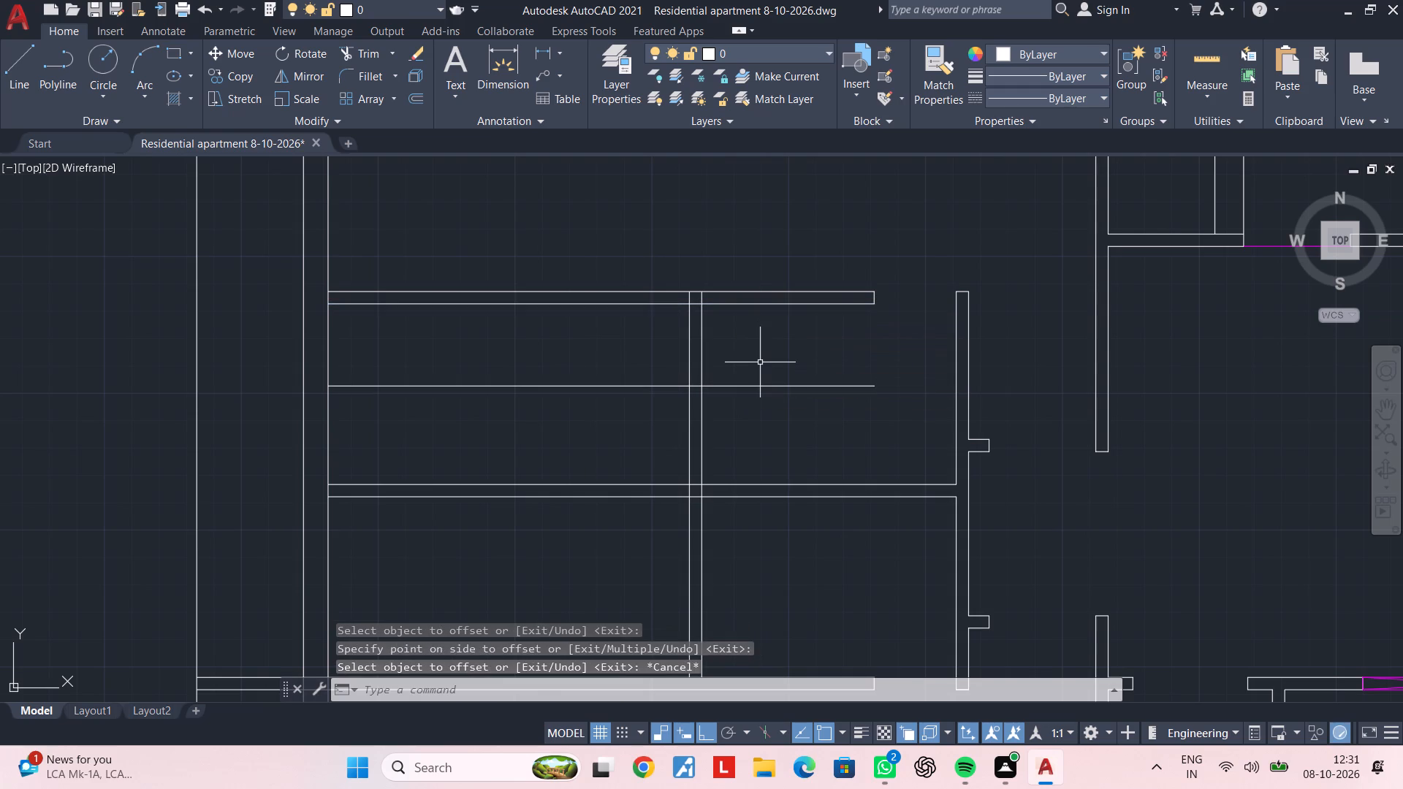
Trim the offset line to a jamb on the north-south dividing wall and trim the wall north of it, including its lines inside the north wall.
type("tr")
key("space")
left_click(650, 435)
left_click(650, 331)
left_click(813, 411)
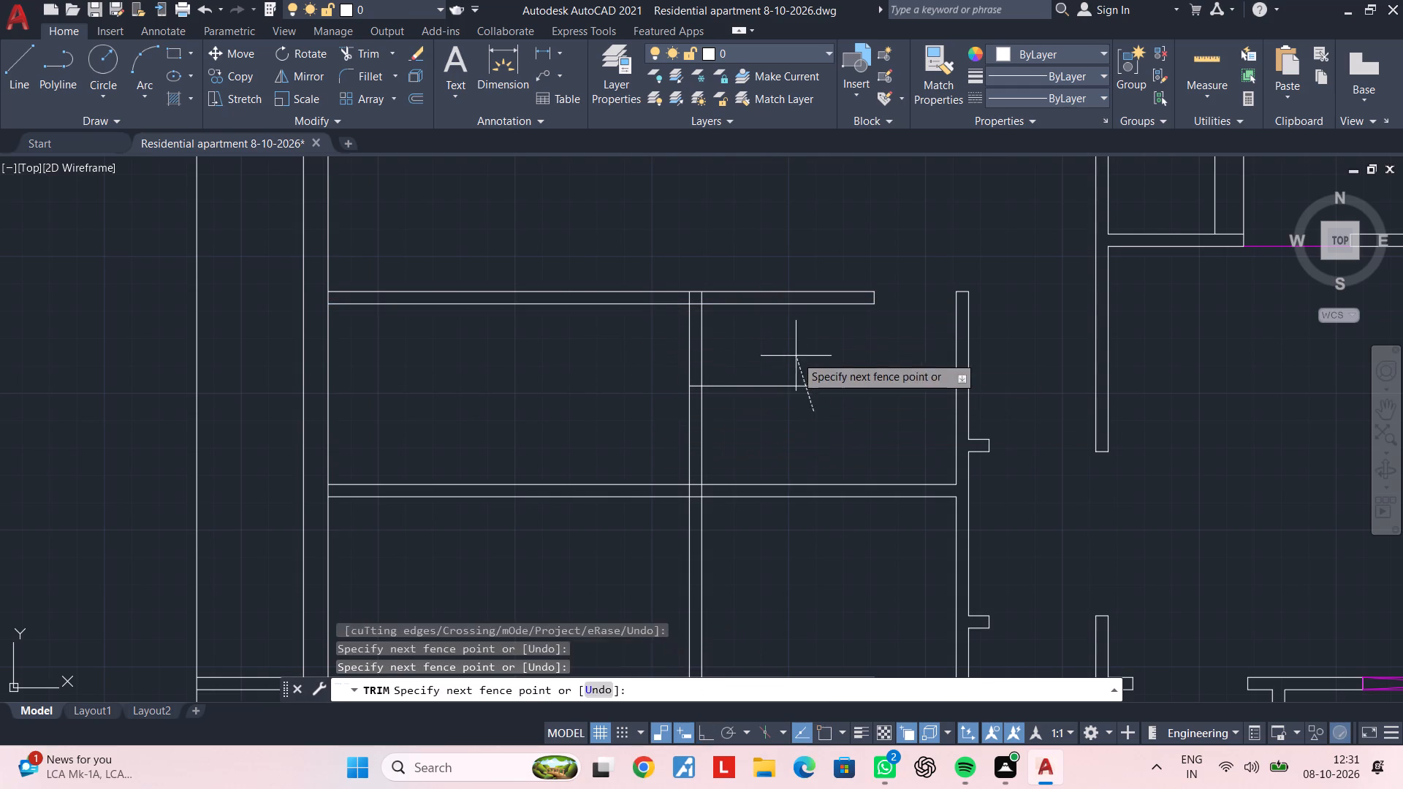
left_click(796, 356)
left_click_drag(732, 333, 719, 335)
left_click(635, 347)
scroll(674, 299, "up", 2)
left_click_drag(775, 291, 736, 291)
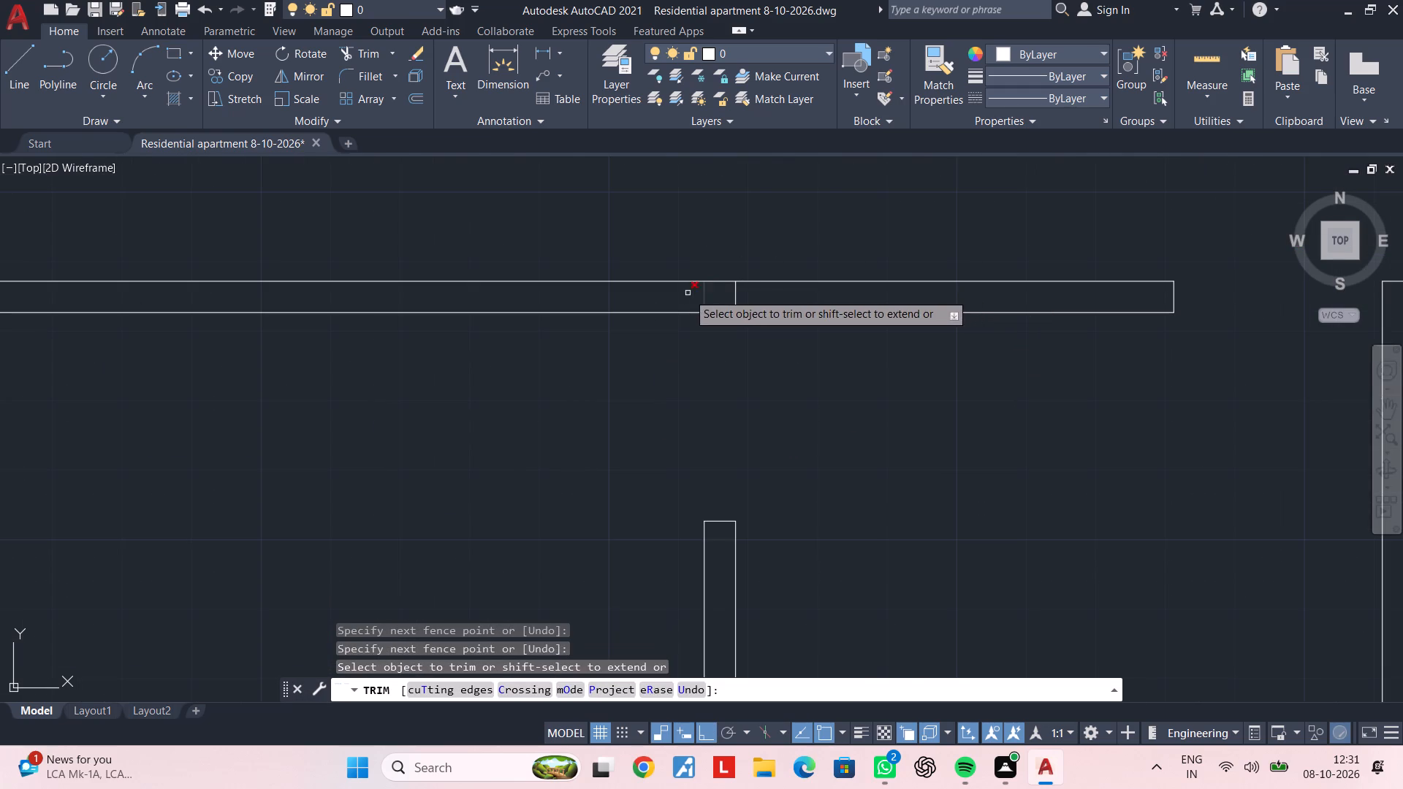
left_click(711, 294)
left_click_drag(748, 294, 737, 294)
left_click(692, 294)
left_click(748, 294)
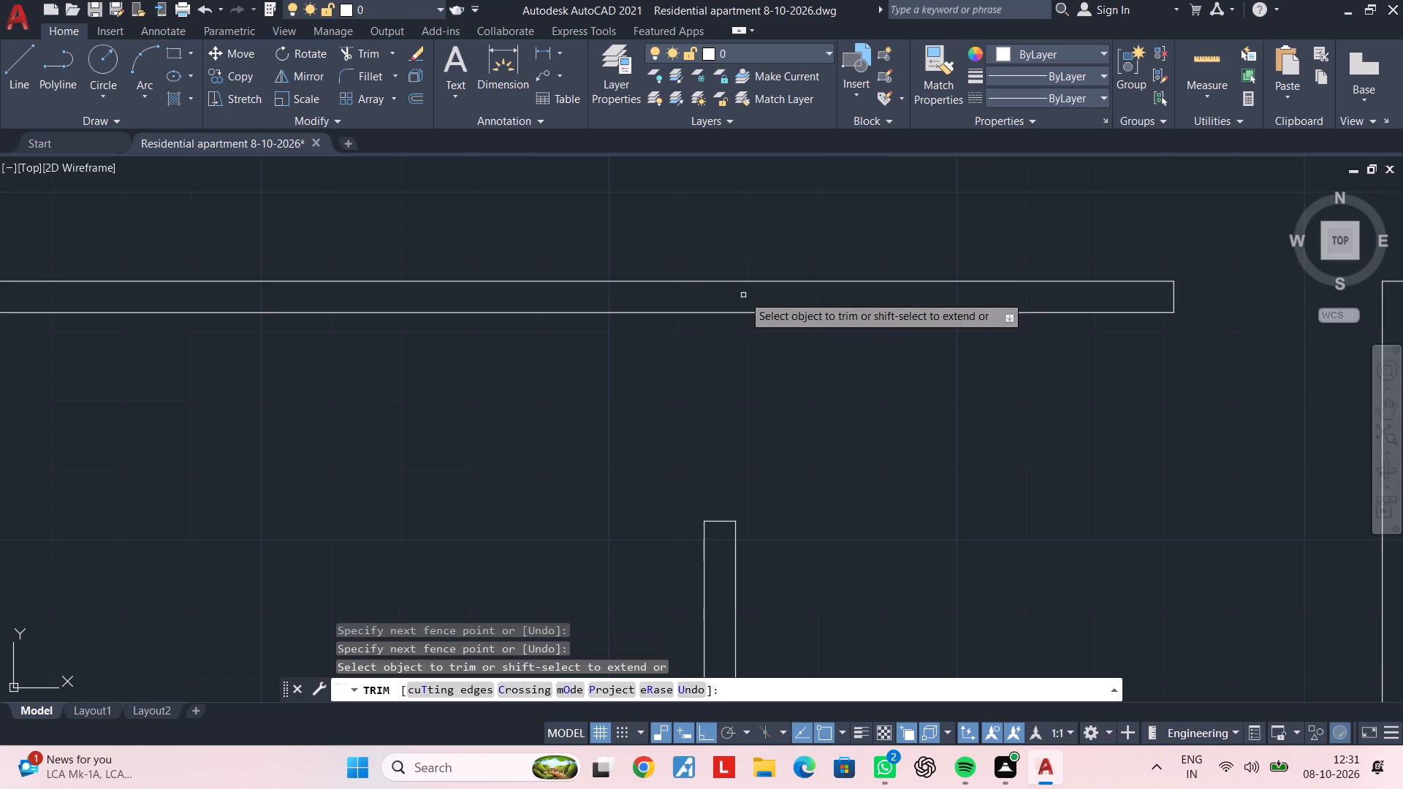
key("Escape")
Offset the south wall's inner face 2'6" north, across the north-south dividing wall between the two southern rooms.
scroll(787, 418, "down", 2)
middle_click_drag(773, 397, 718, 270)
middle_click_drag(761, 345, 758, 328)
key("Escape")
key("Escape")
key("Escape")
key("Escape")
middle_click_drag(801, 377, 791, 336)
key("Escape")
key("Escape")
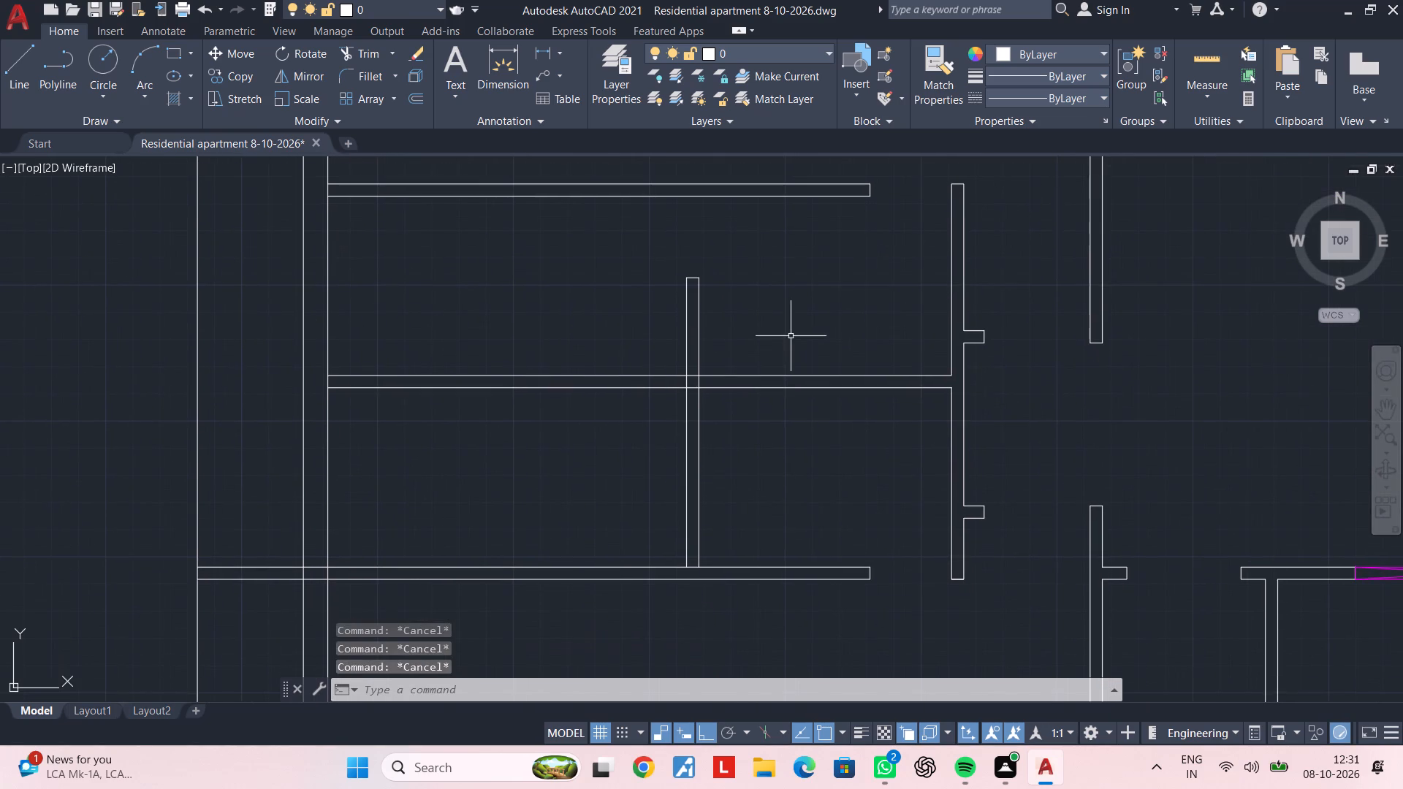
key("Escape")
key("Escape")
key("Escape")
key("Escape")
key("Escape")
key("Escape")
key("Escape")
middle_click_drag(767, 443, 766, 376)
key("Escape")
key("Escape")
key("Escape")
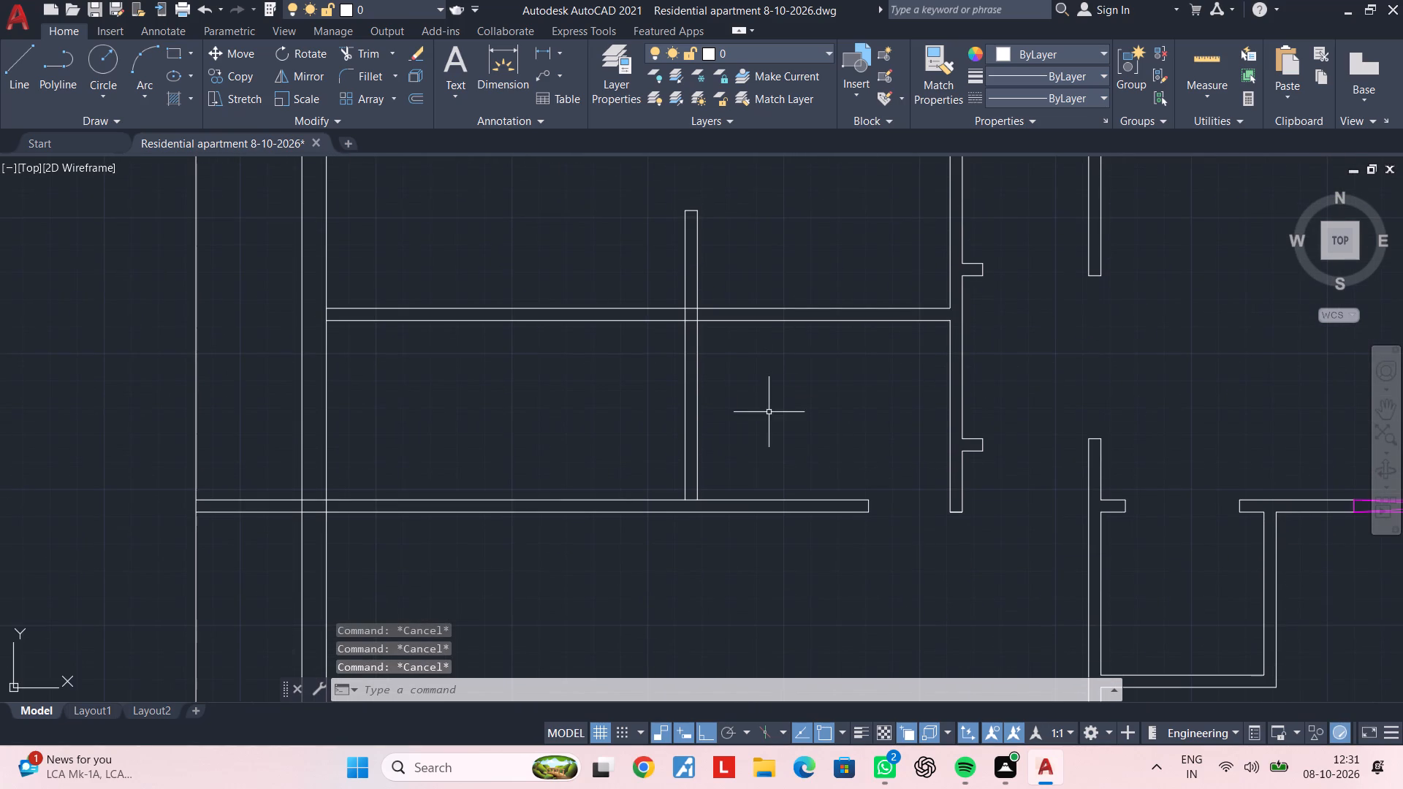
key("Escape")
key("Escape")
type("of")
key("space")
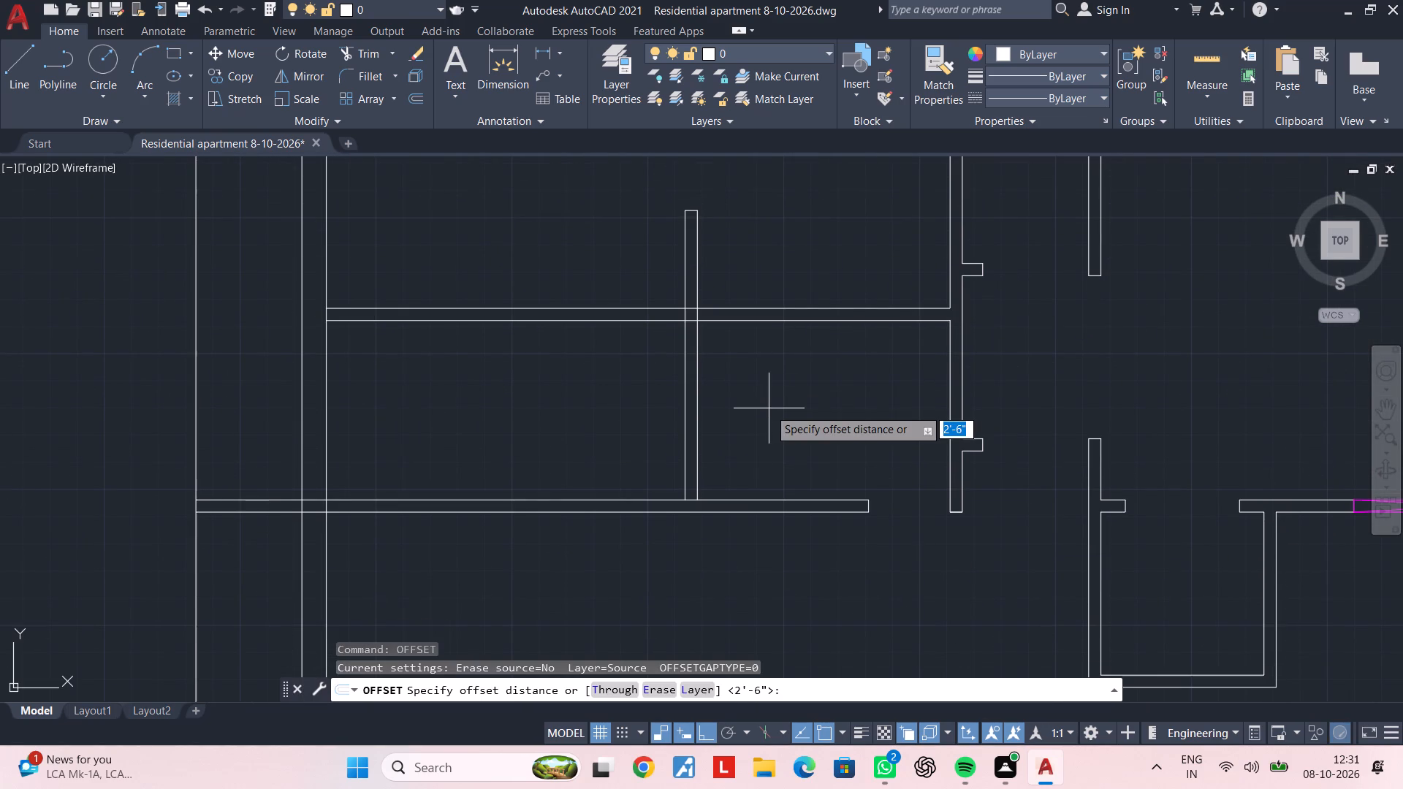
type("2'6\"")
key("Return")
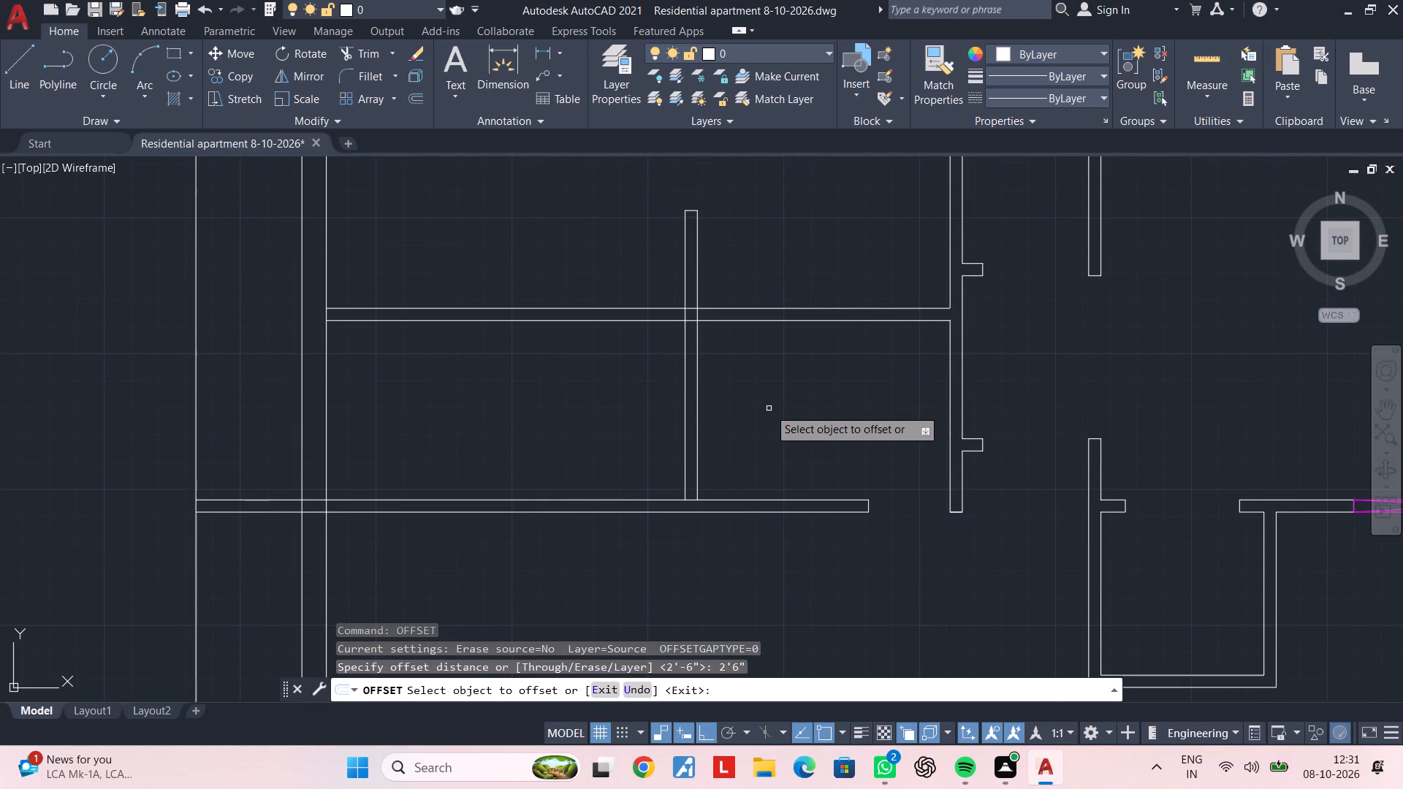
left_click(743, 498)
left_click(737, 410)
key("Escape")
key("Escape")
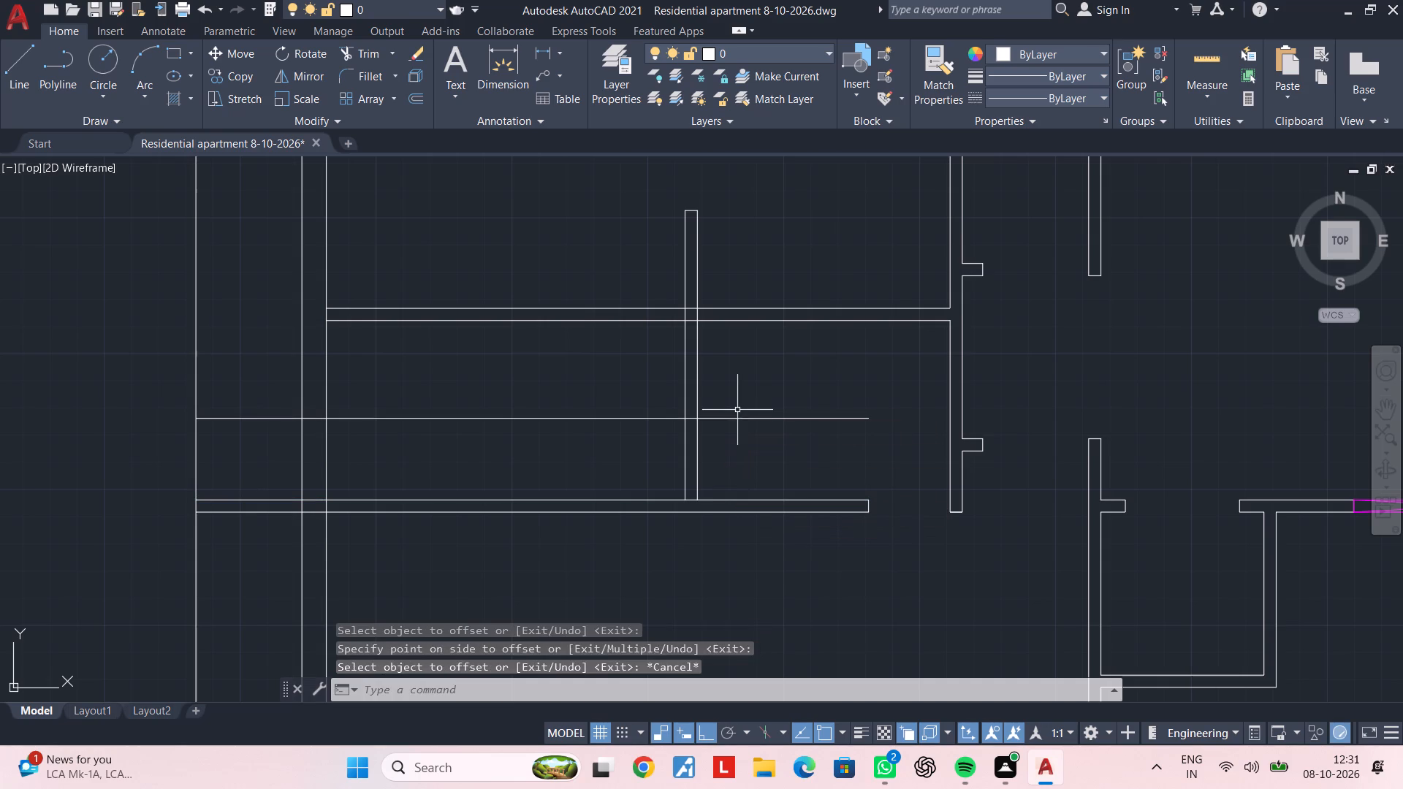
Trim the offset line to a jamb on the dividing wall and trim both wall faces south of it to cut the opening.
type("tr")
key("space")
left_click_drag(622, 443, 622, 435)
left_click(608, 385)
left_click(767, 435)
left_click(777, 390)
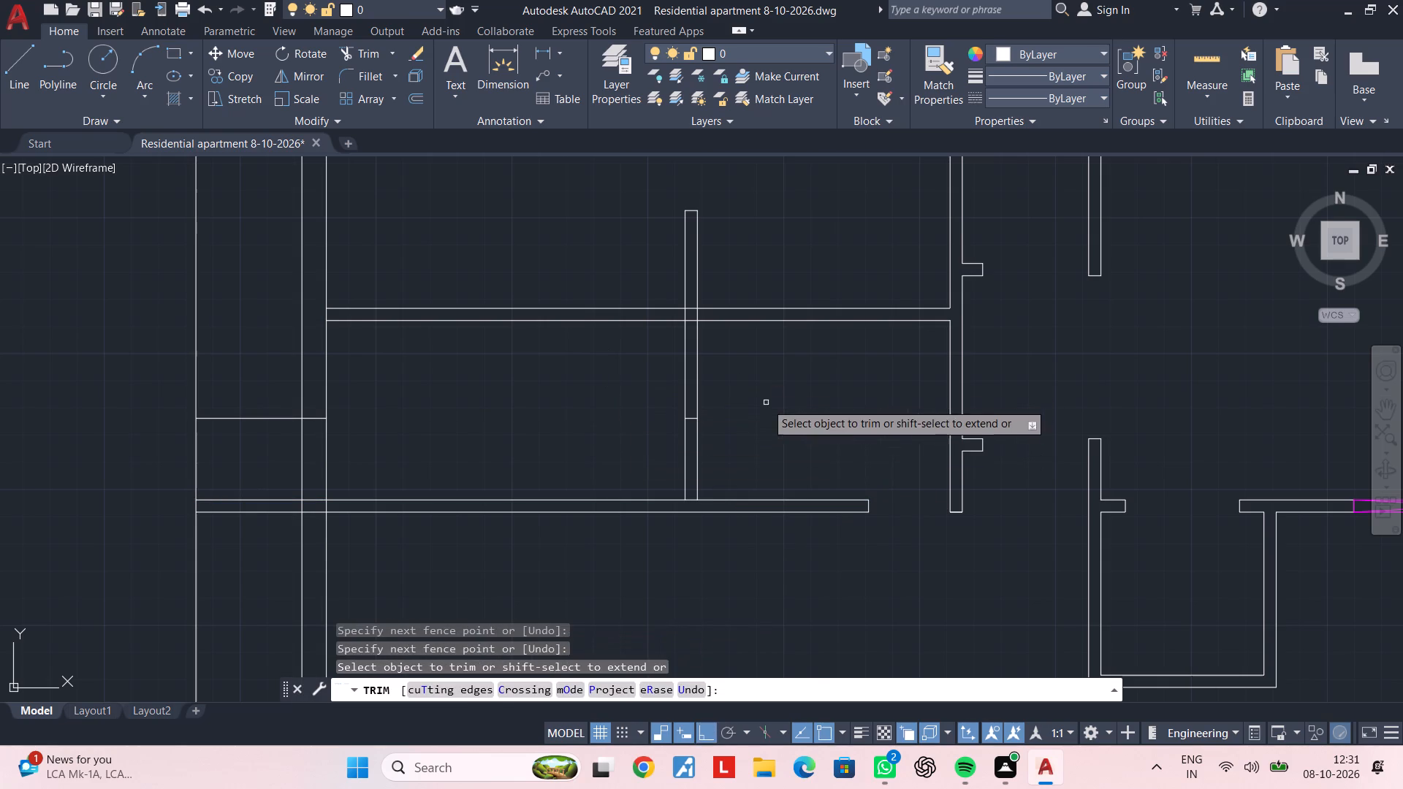
left_click(738, 436)
left_click(641, 443)
key("Escape")
Erase the leftover offset segment between the outermost west line and the west wall's inner face.
left_click(276, 376)
left_click(259, 438)
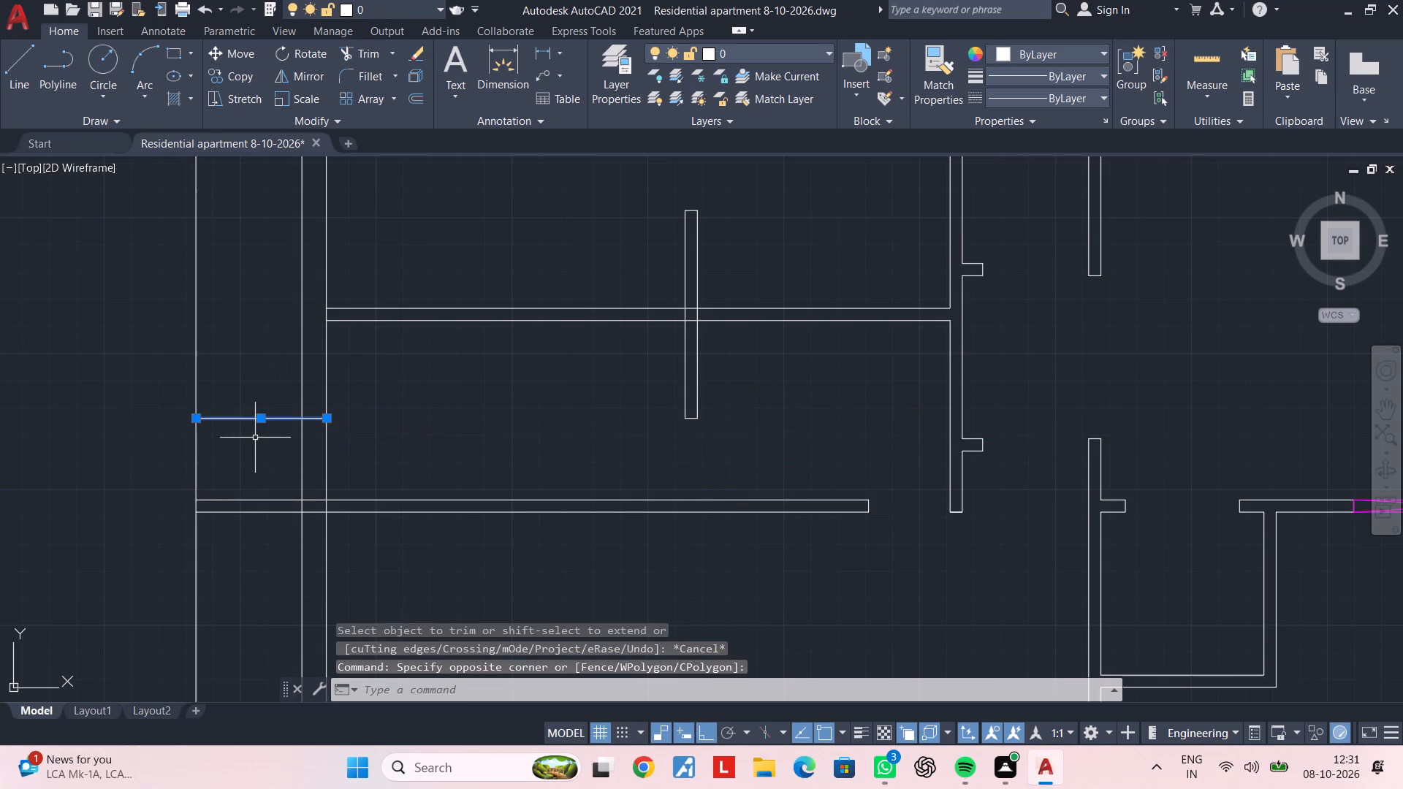
key("Delete")
key("Escape")
key("Escape")
key("Escape")
Trim the overlapping faces where the north-south dividing wall crosses the middle east-west wall to form a clean cross junction.
middle_click_drag(522, 391, 526, 442)
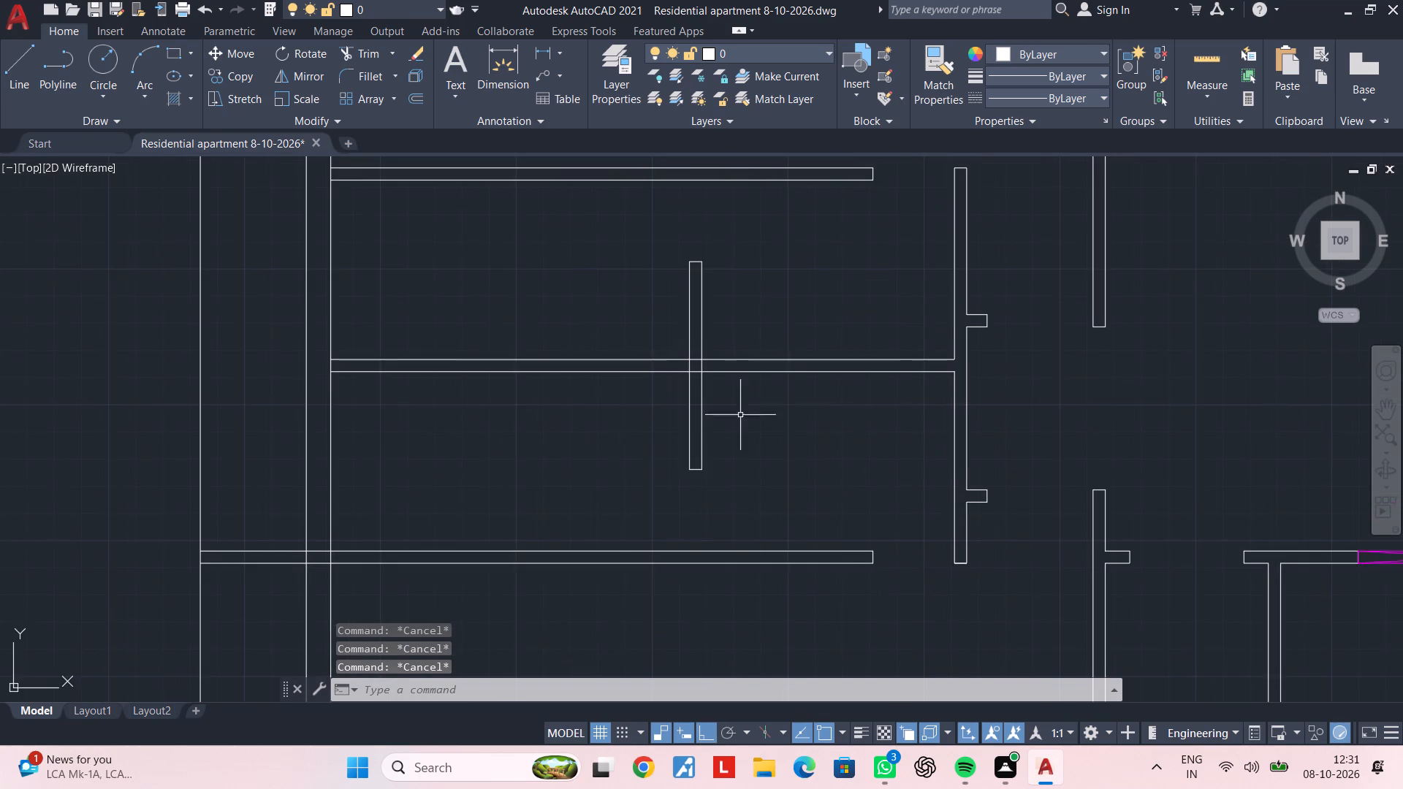
middle_click_drag(788, 418, 780, 446)
key("Escape")
key("Escape")
key("Escape")
key("Escape")
key("Escape")
key("Escape")
key("Escape")
key("Escape")
key("Escape")
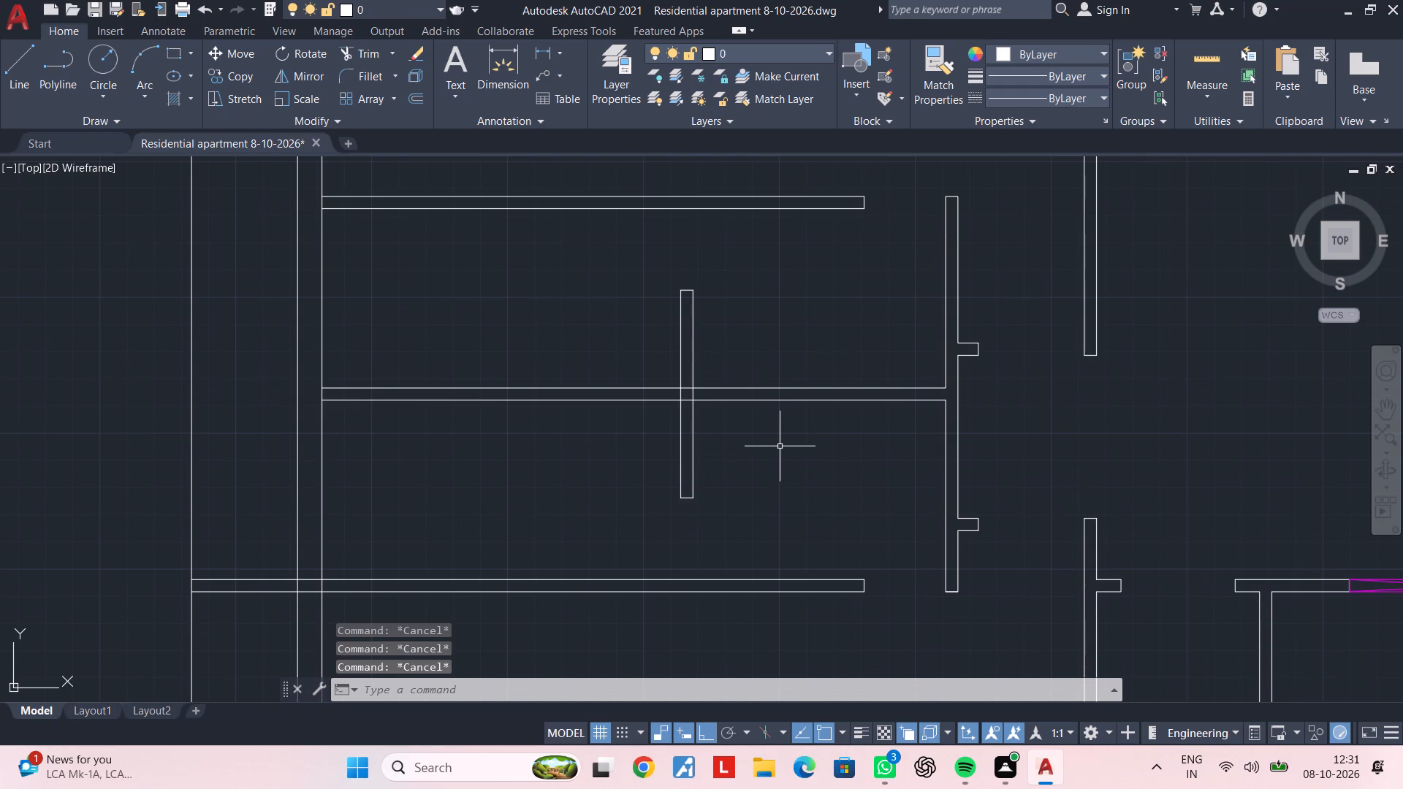
type("tr")
key("space")
scroll(696, 397, "up", 2)
left_click(705, 391)
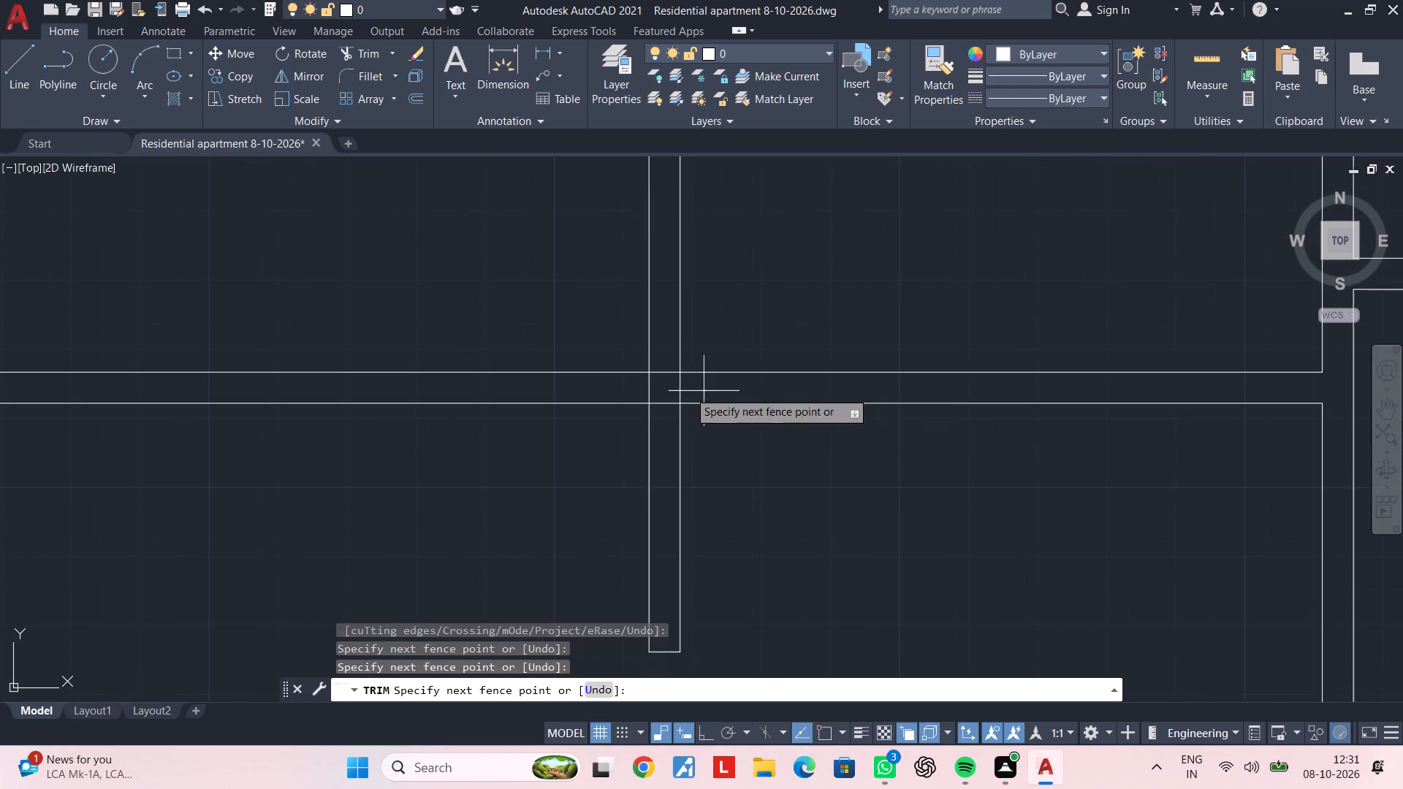
left_click(626, 393)
left_click(663, 354)
left_click(666, 425)
key("Escape")
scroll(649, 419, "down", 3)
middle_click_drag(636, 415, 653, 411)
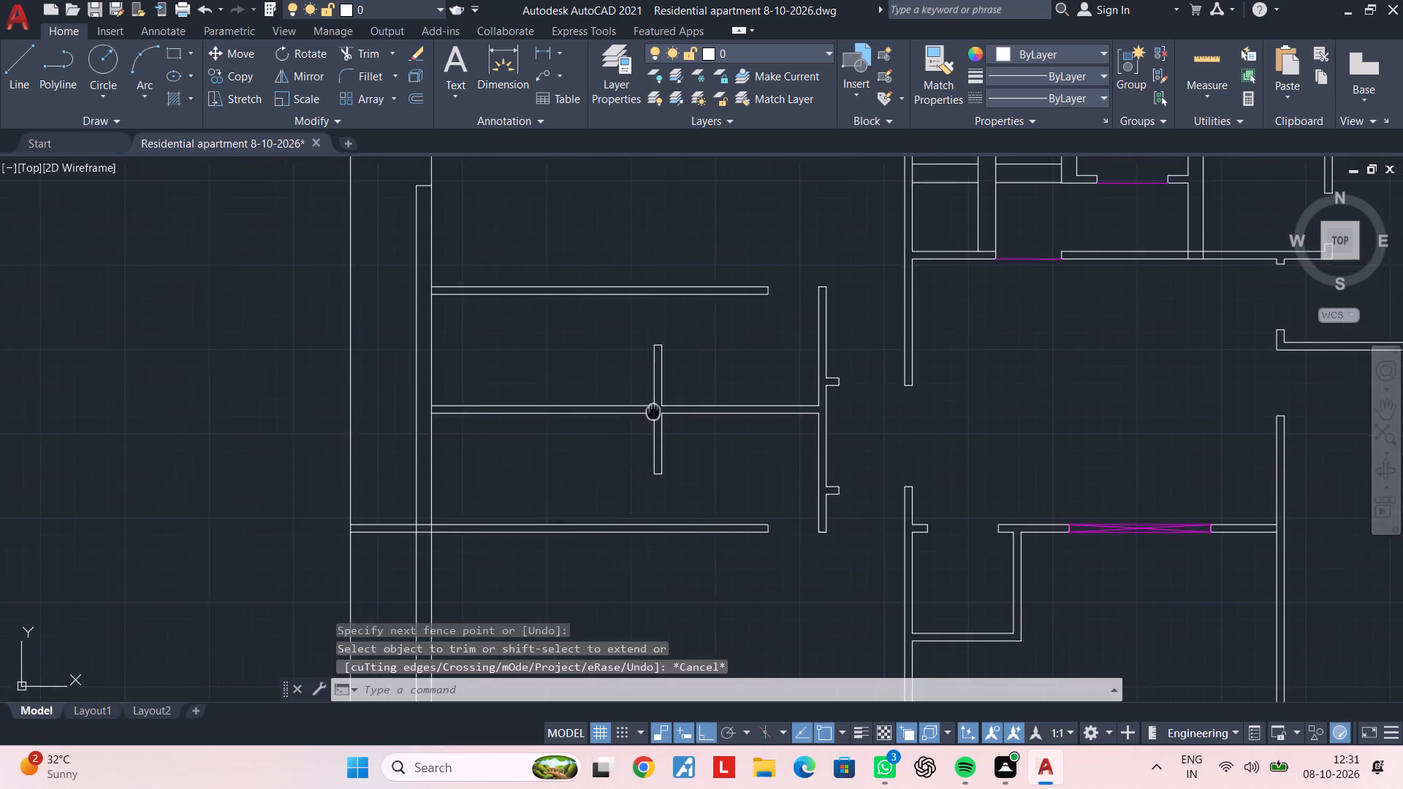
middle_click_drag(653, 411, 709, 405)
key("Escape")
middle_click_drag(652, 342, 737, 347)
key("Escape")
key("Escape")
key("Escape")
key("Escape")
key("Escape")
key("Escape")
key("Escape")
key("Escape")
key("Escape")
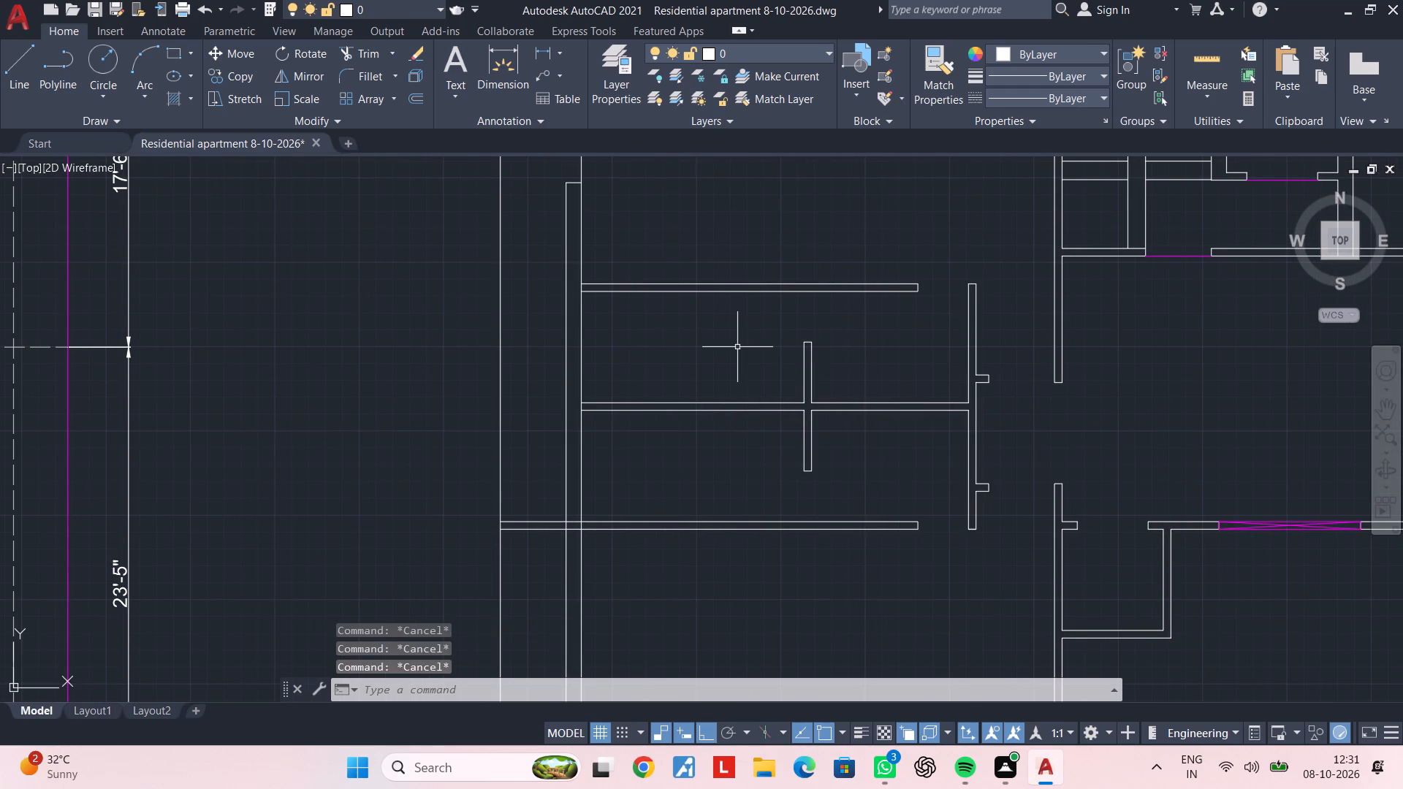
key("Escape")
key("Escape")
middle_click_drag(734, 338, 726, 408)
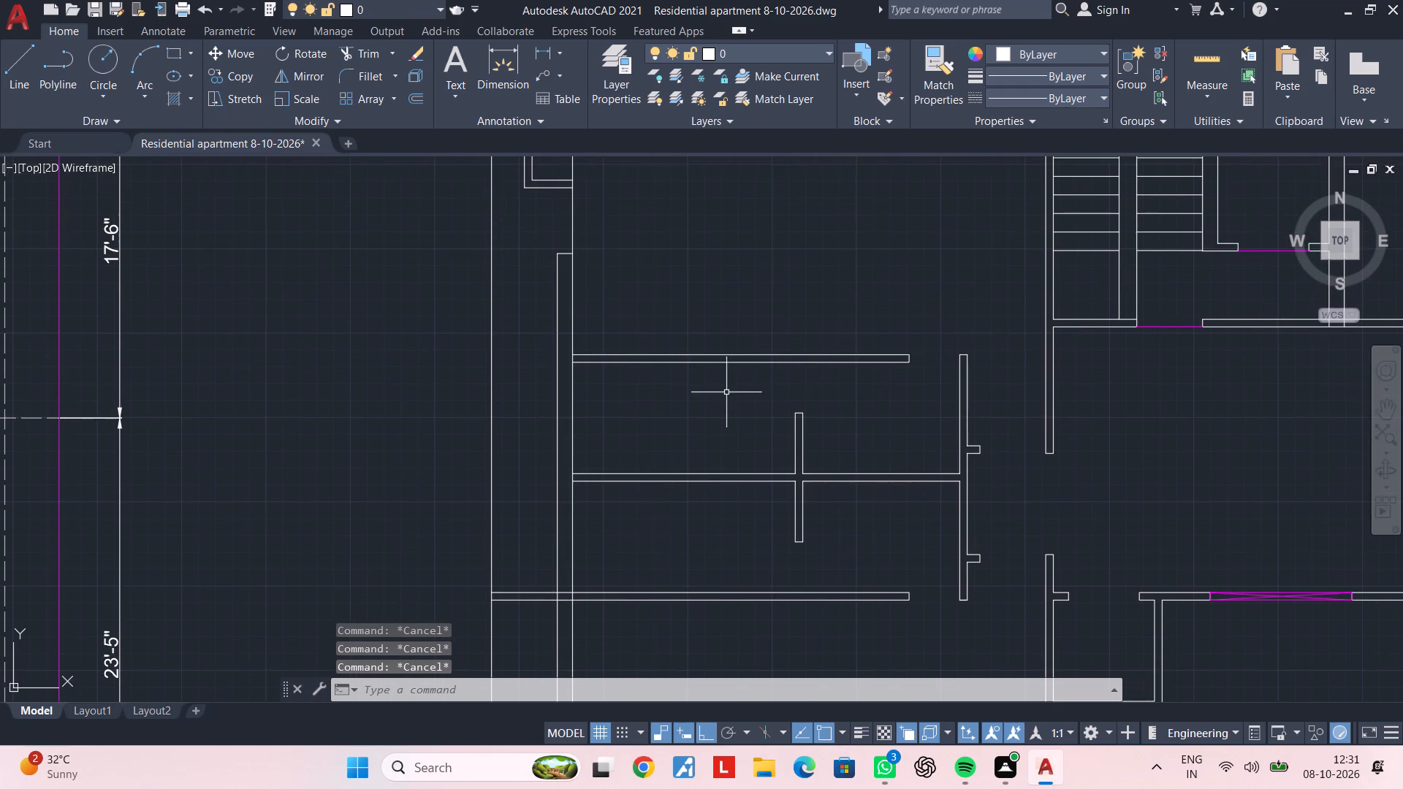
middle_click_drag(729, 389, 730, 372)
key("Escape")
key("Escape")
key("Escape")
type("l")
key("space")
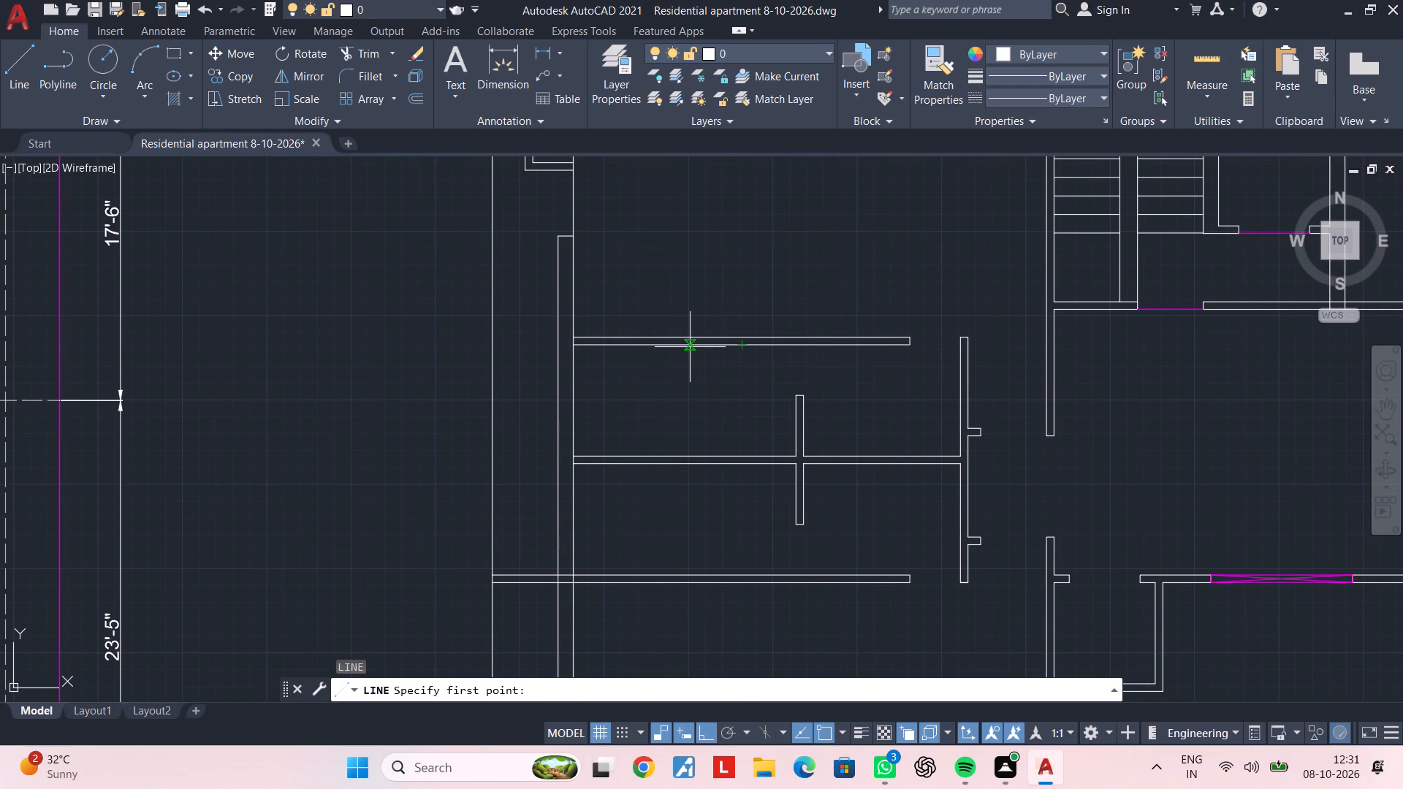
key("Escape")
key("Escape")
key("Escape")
Offset the west wall's inner face 5' east, across the two western rooms.
type("of 5'")
key("Return")
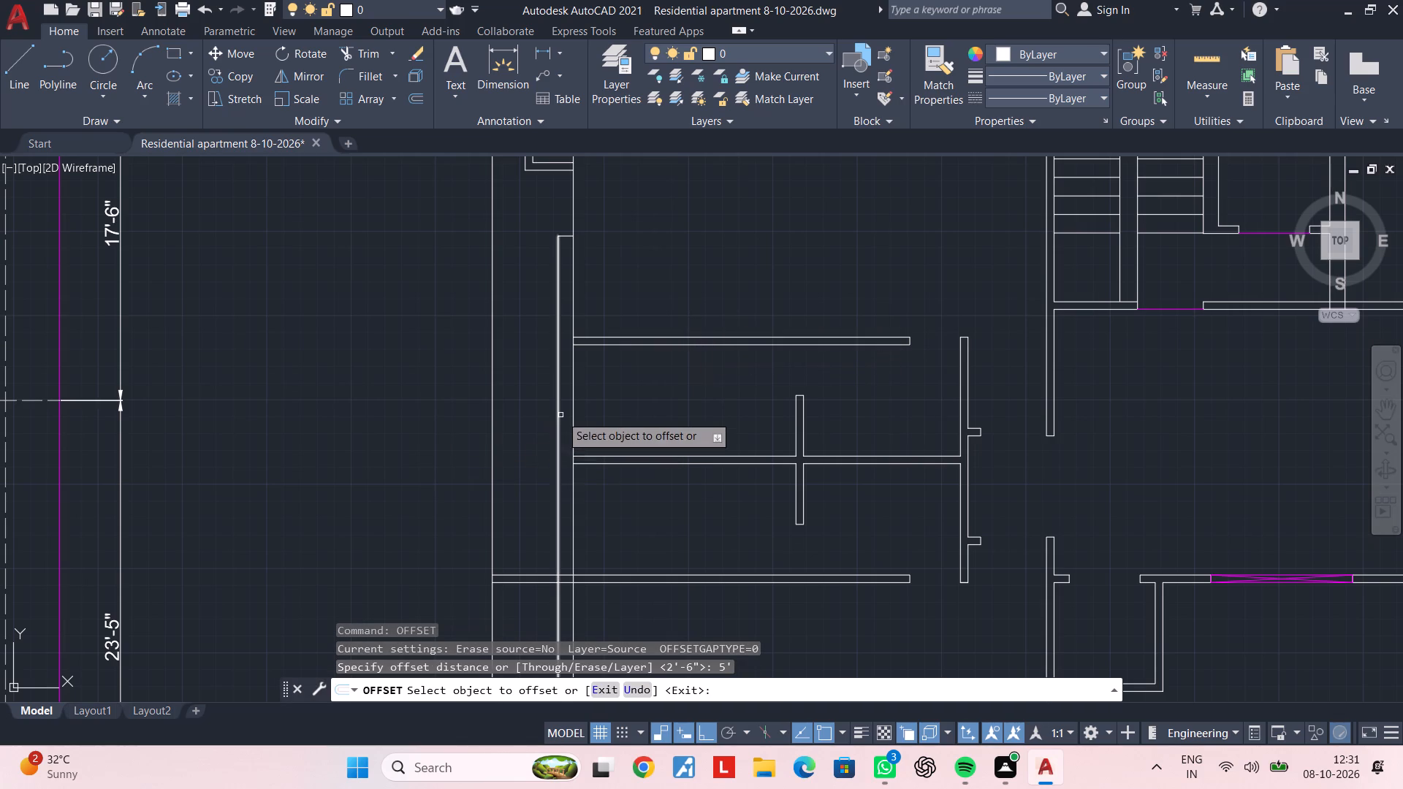
left_click(574, 403)
left_click(719, 404)
key("Escape")
Trim away the parts of the 5' offset line that run north of the north wall and south of the south wall.
key("y")
key("r")
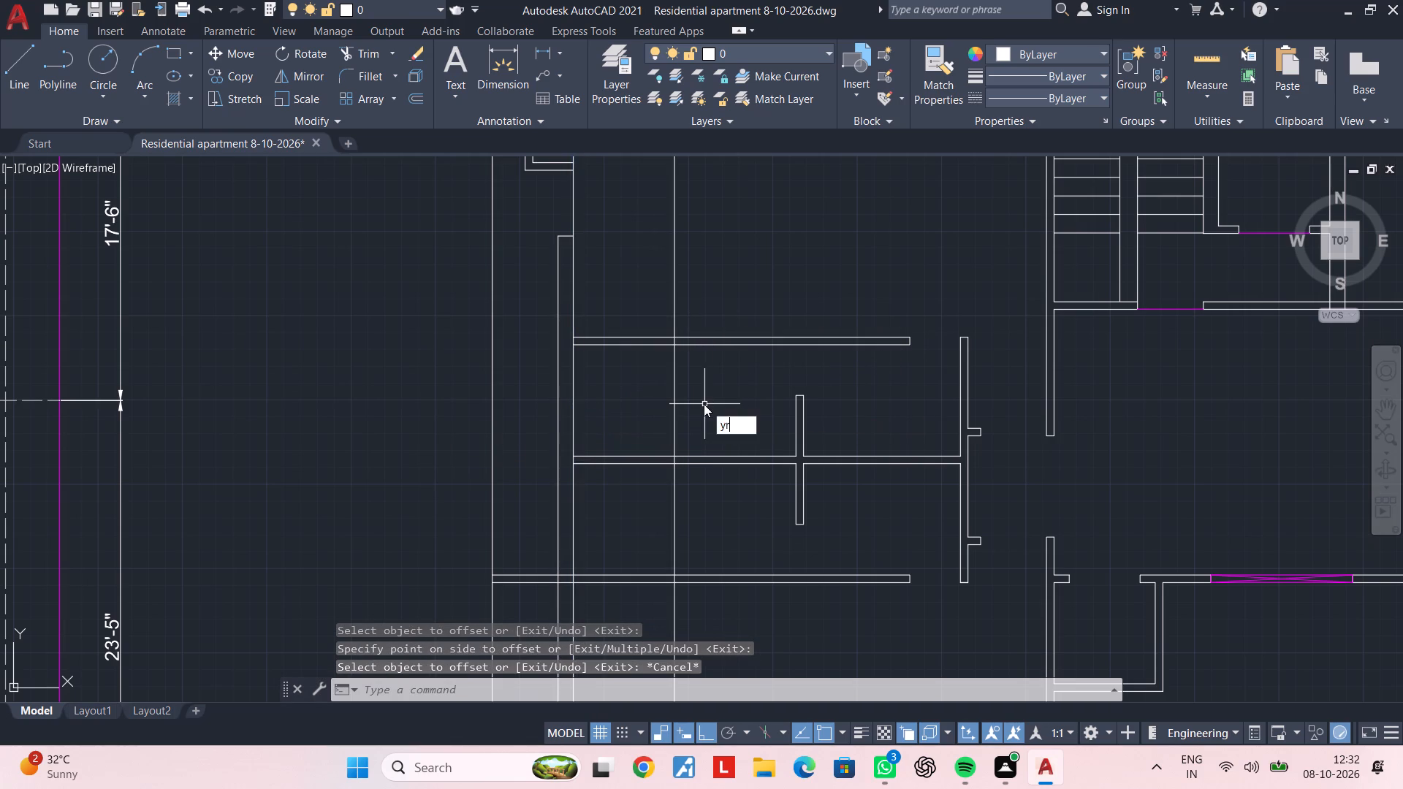
key("Escape")
type("tr")
key("space")
left_click(683, 274)
left_click(636, 282)
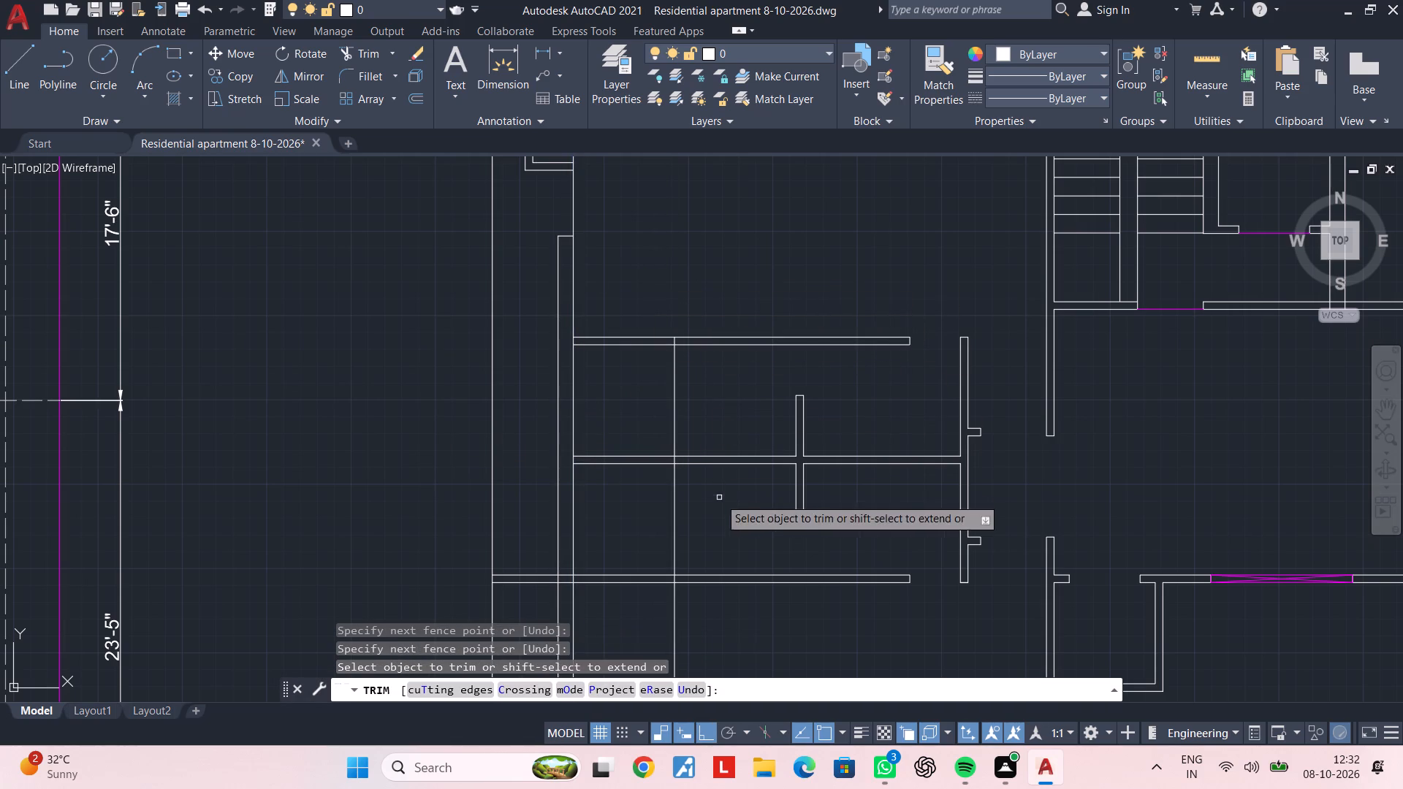
left_click_drag(713, 601, 697, 605)
left_click(619, 617)
key("Escape")
key("Escape")
key("Escape")
Trim the 5' offset line's short pieces inside the middle, north and south walls.
key("space")
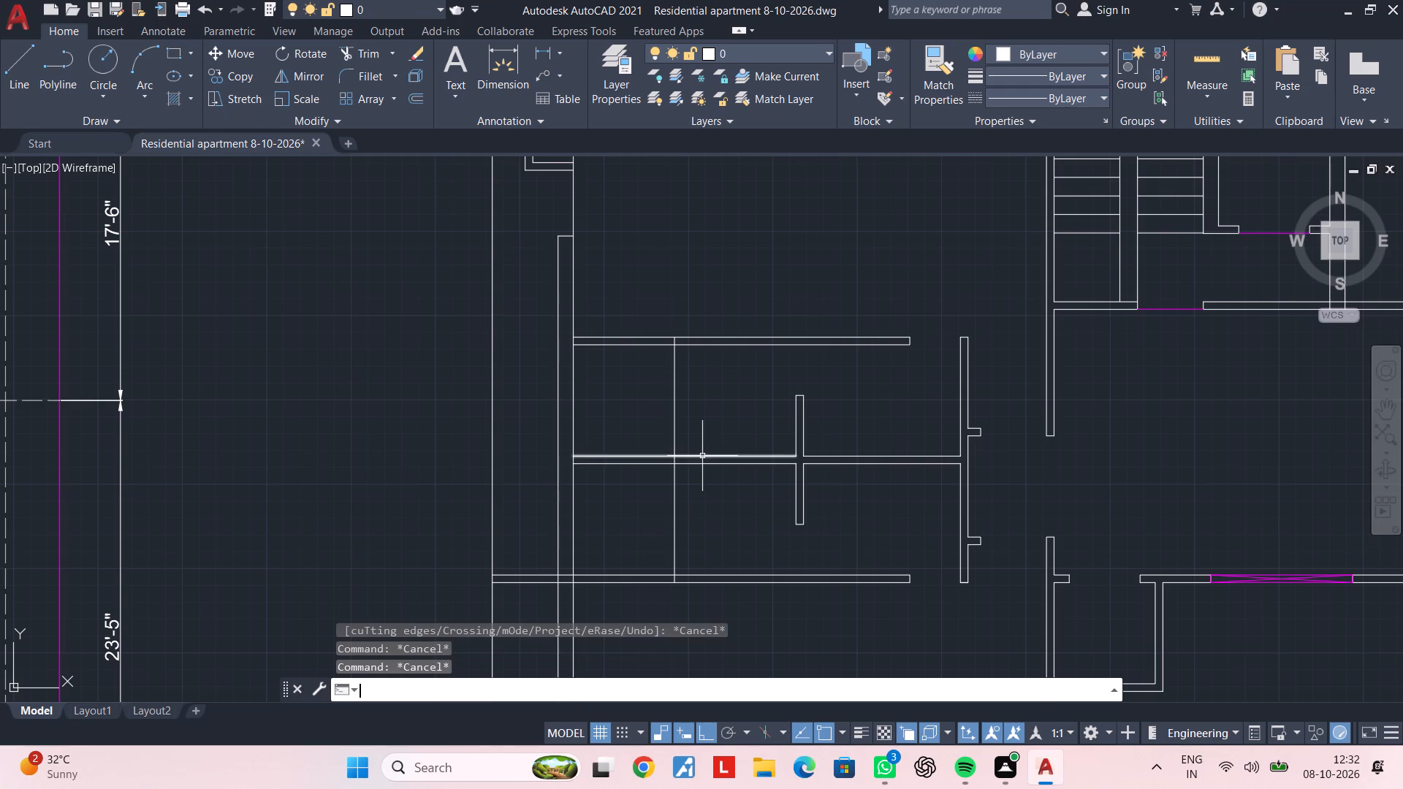
scroll(682, 454, "up", 2)
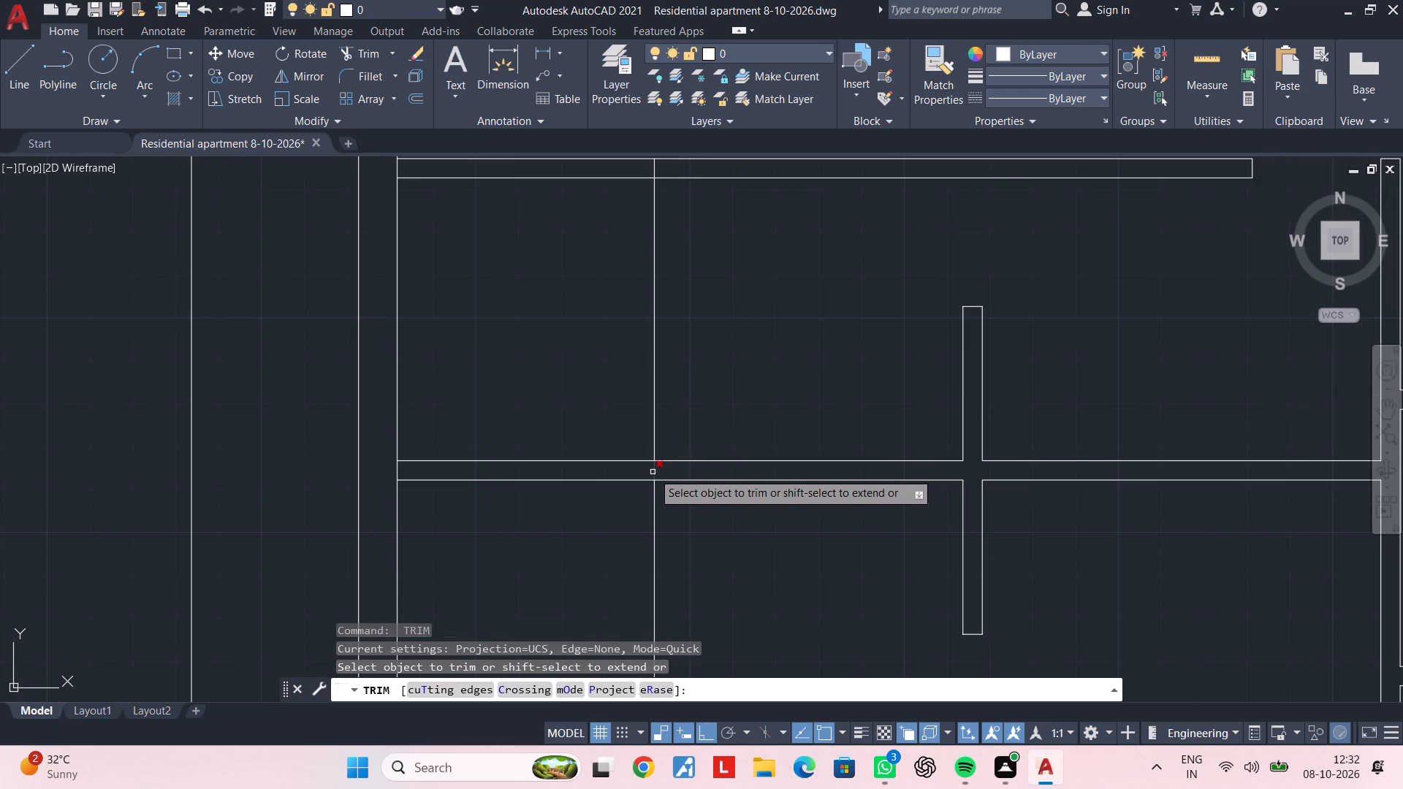
left_click(653, 472)
key("Escape")
key("Escape")
middle_click_drag(756, 387, 672, 476)
scroll(685, 456, "down", 1)
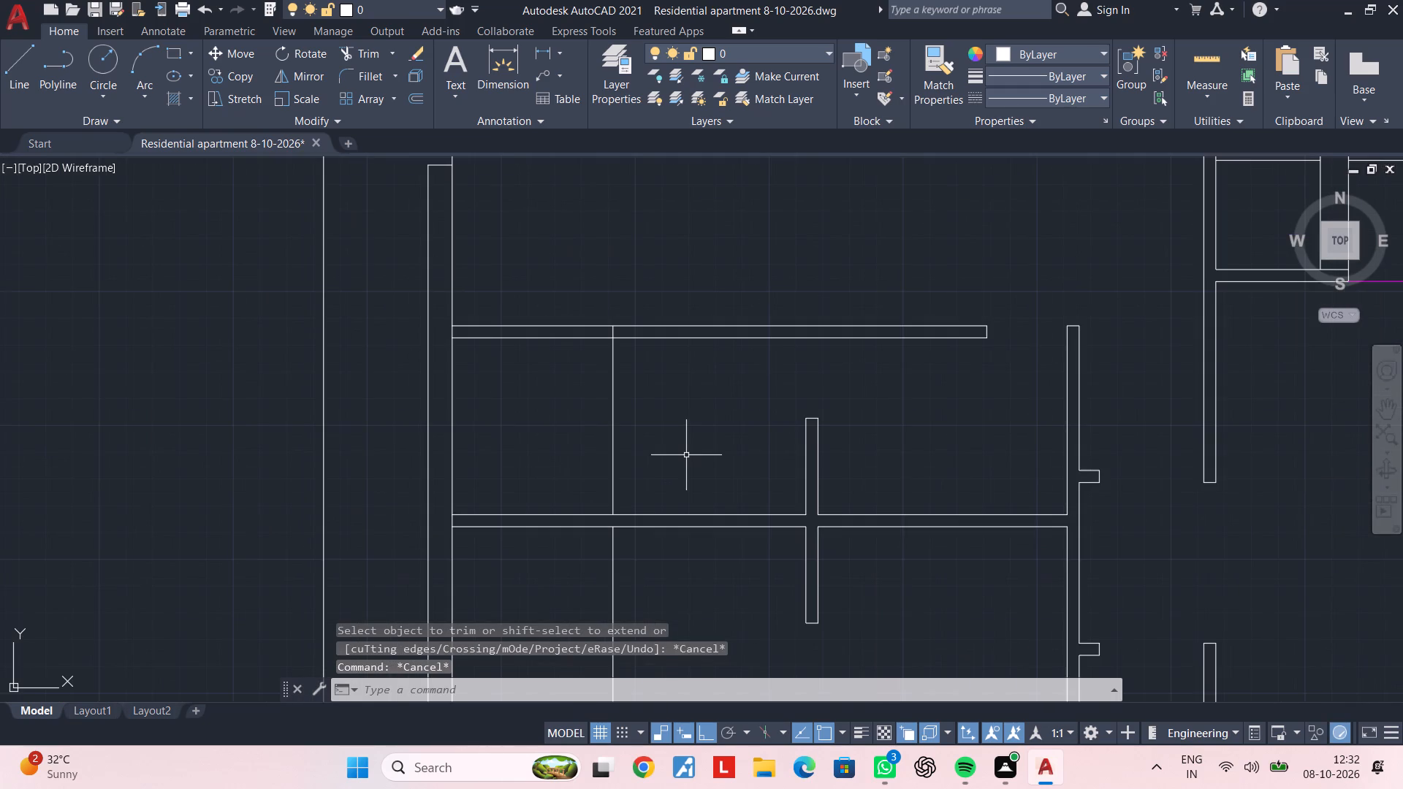
key("space")
scroll(615, 332, "up", 2)
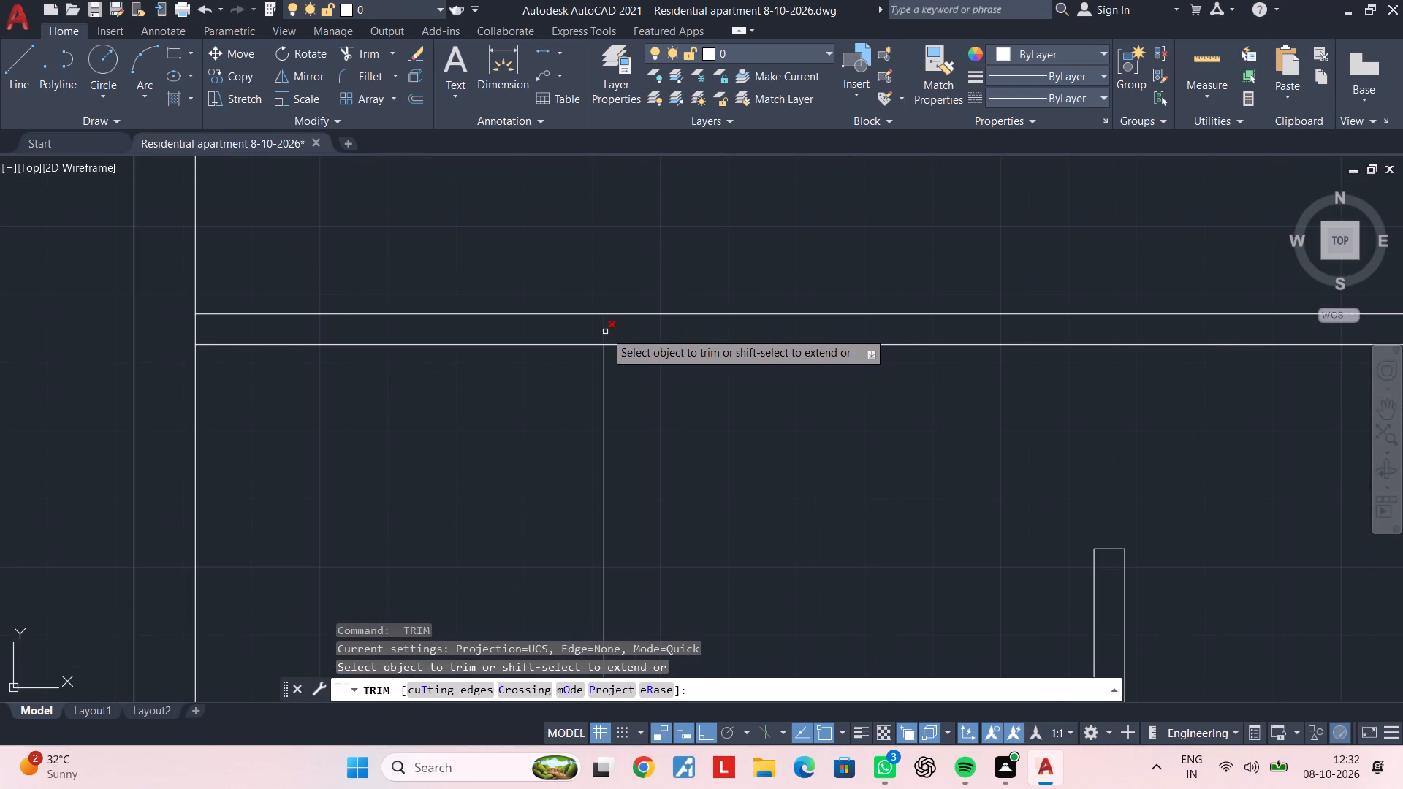
left_click(605, 332)
scroll(663, 360, "down", 3)
middle_click_drag(696, 386, 720, 288)
scroll(682, 502, "up", 3)
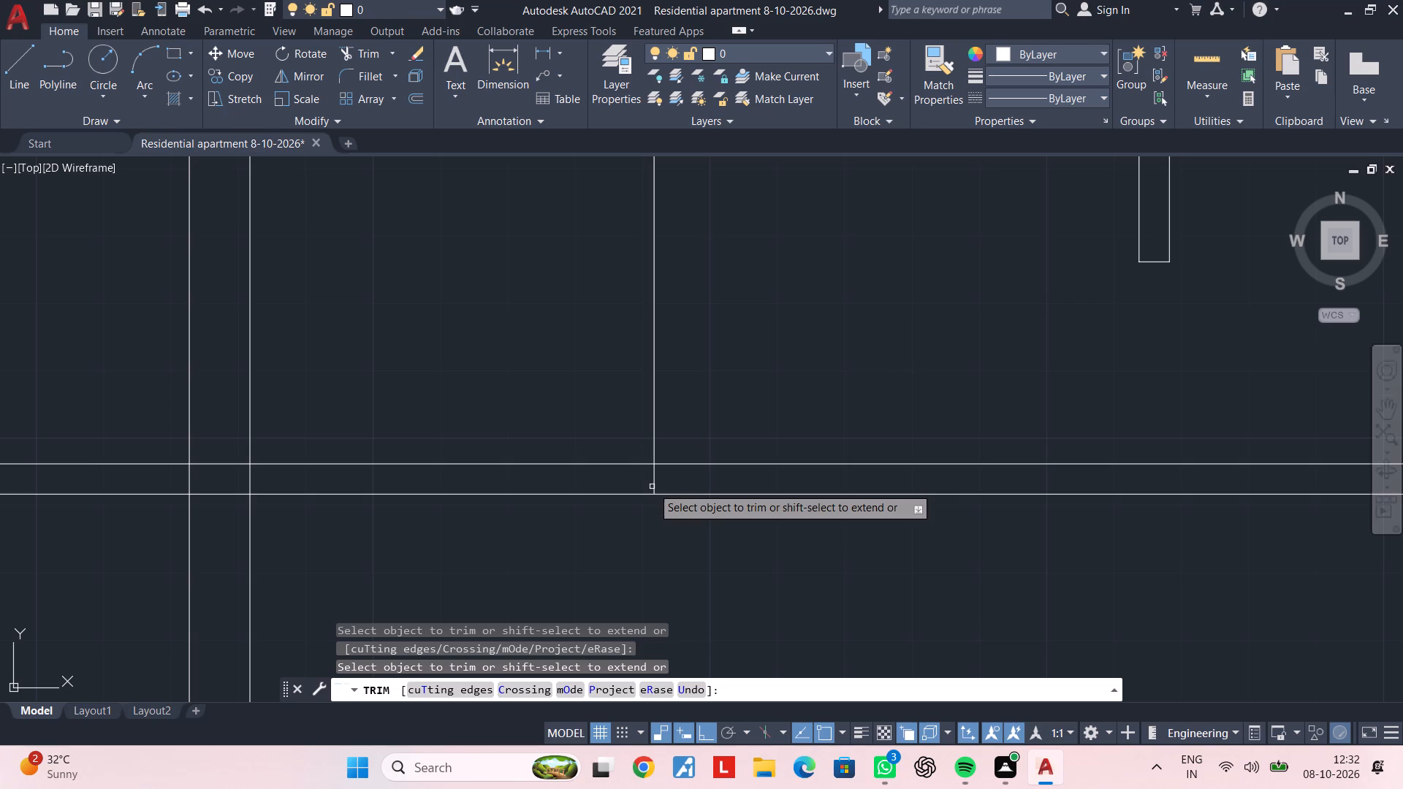
left_click(652, 487)
Trim the western rooms' south wall lines back from the outer west line to the west wall's inner face.
scroll(704, 438, "down", 3)
middle_click_drag(711, 426, 691, 457)
key("Escape")
key("Escape")
key("Escape")
key("Escape")
key("Escape")
key("Escape")
middle_click_drag(616, 457, 696, 457)
key("Escape")
key("Escape")
middle_click_drag(650, 470, 696, 470)
key("Escape")
key("Escape")
type("tr")
key("space")
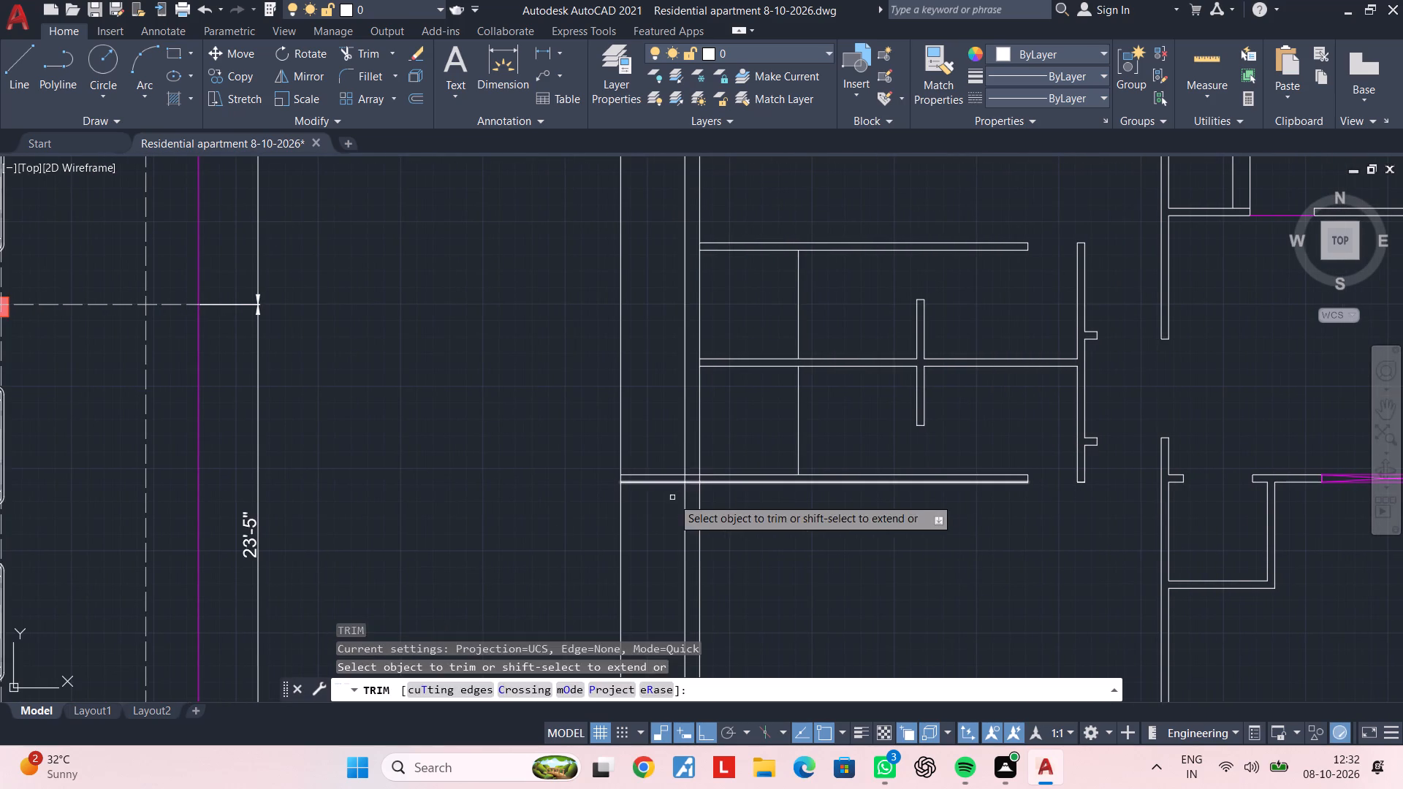
left_click(655, 519)
left_click(643, 413)
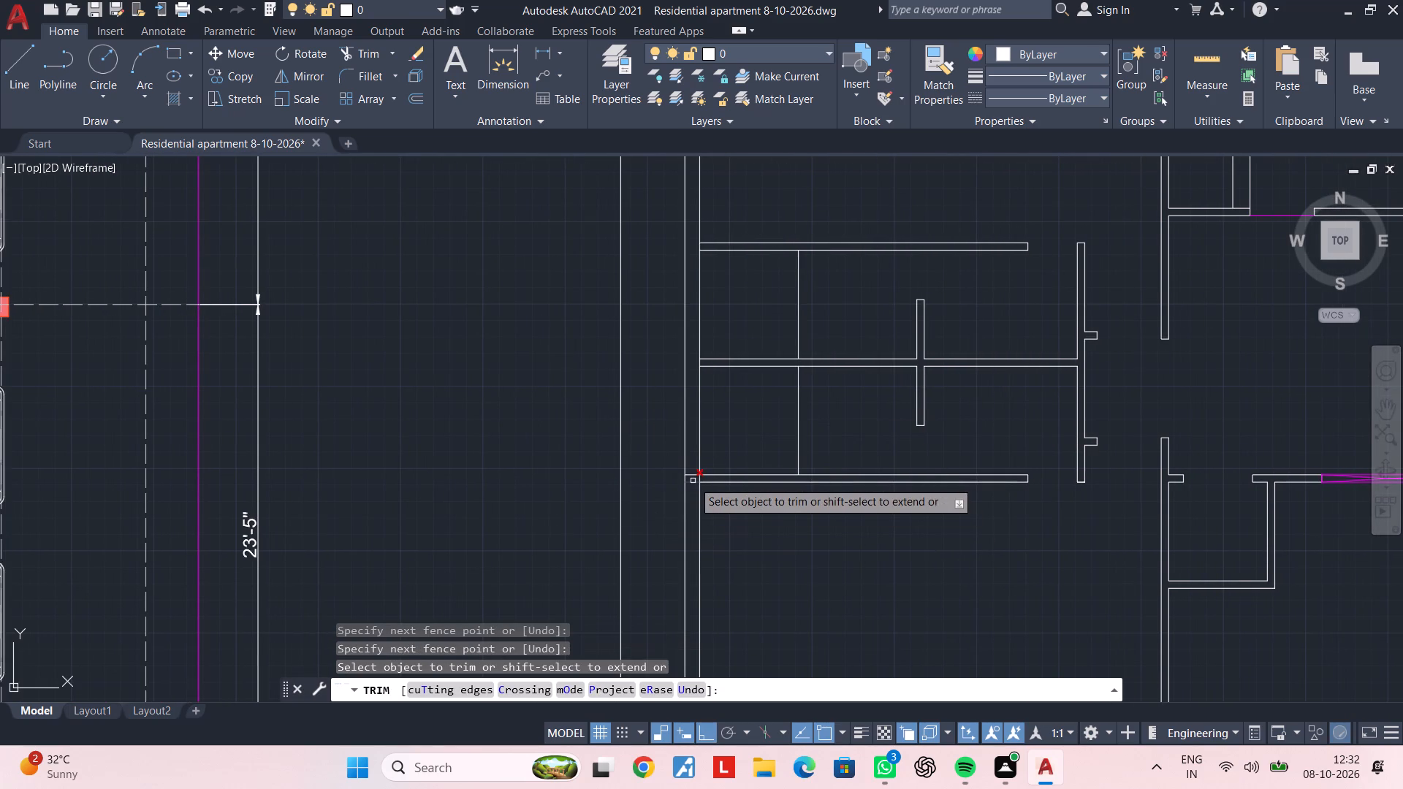
key("Escape")
key("Escape")
key("Escape")
key("space")
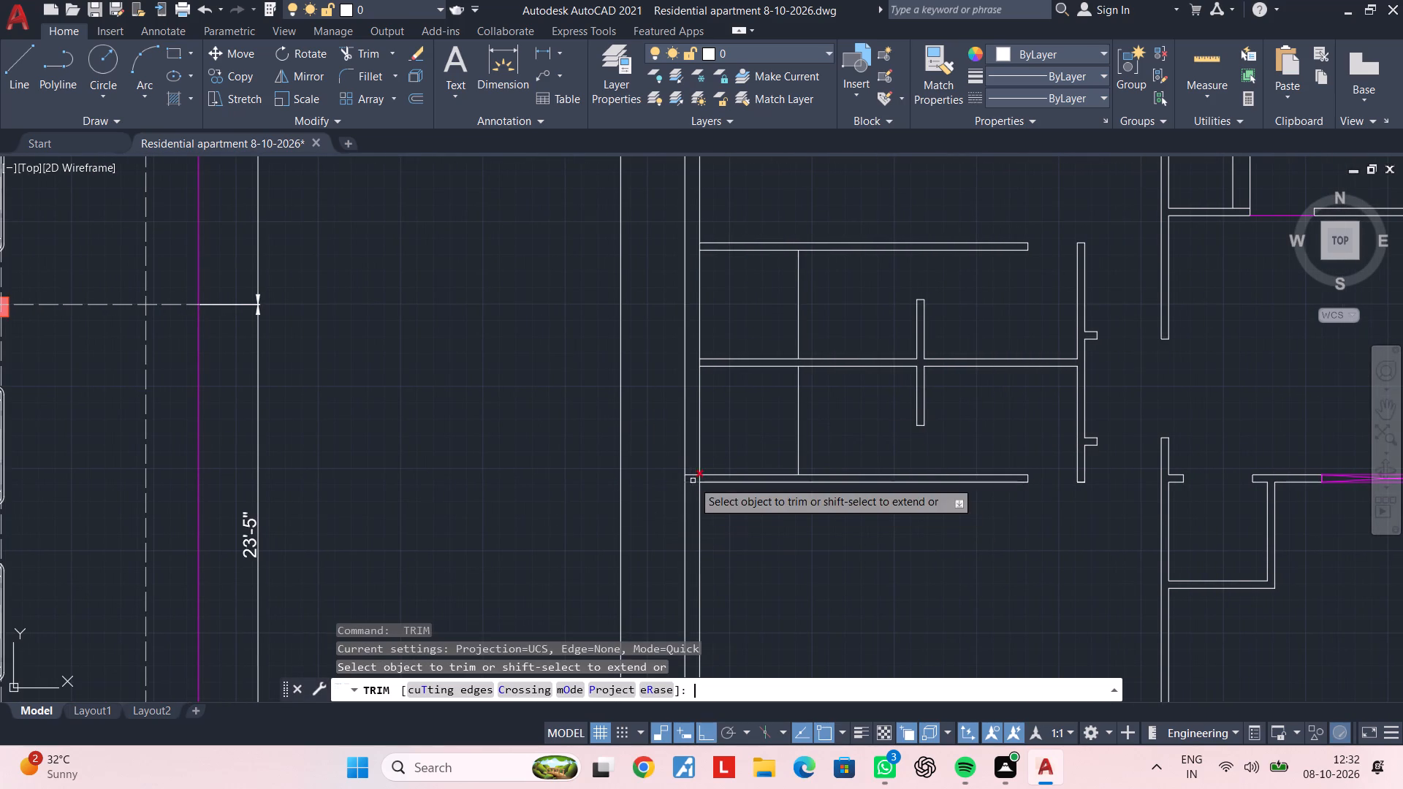
scroll(693, 481, "up", 2)
left_click(691, 455)
left_click(688, 505)
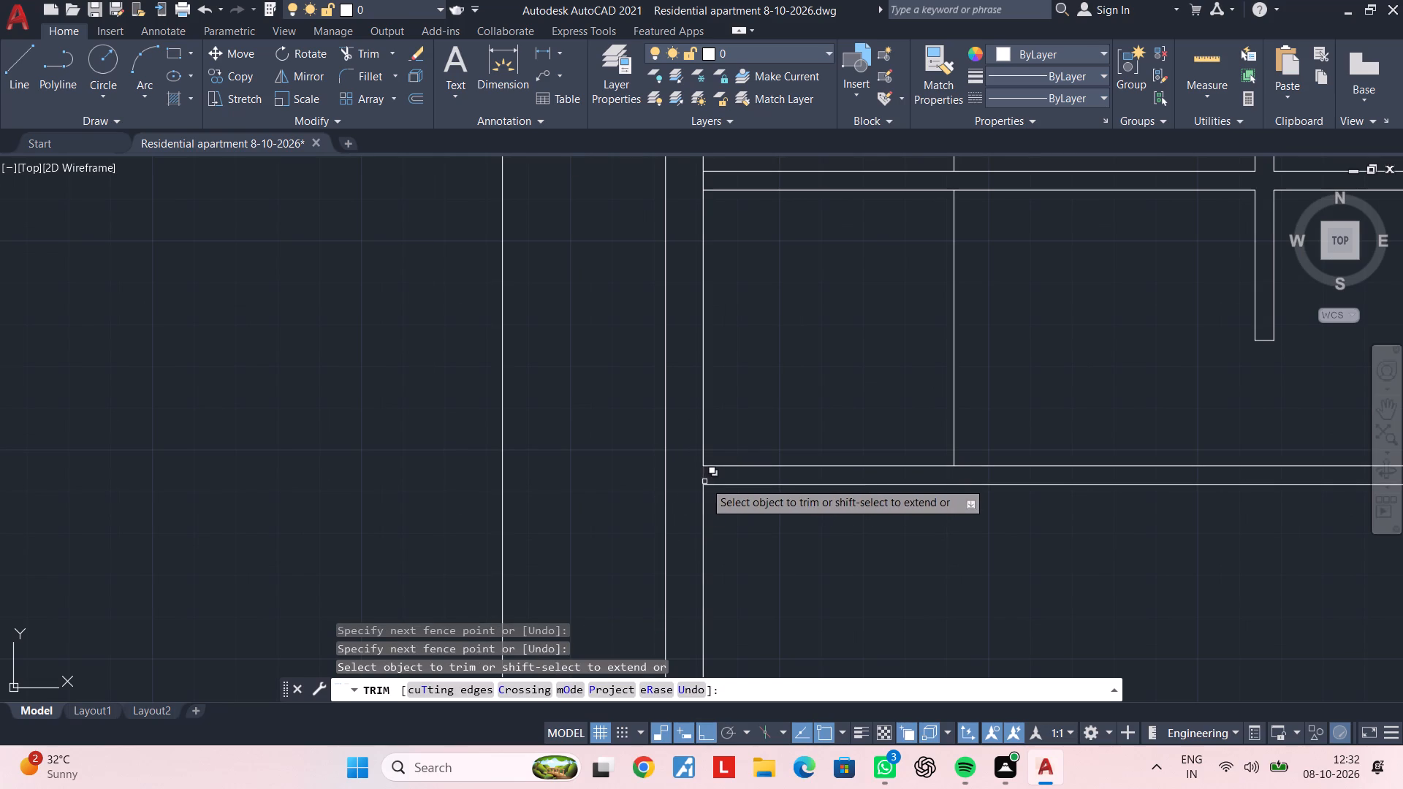
Trim the west wall's inner face where the western rooms' south, middle and north walls meet it, making open T junctions.
left_click(704, 481)
left_click(706, 471)
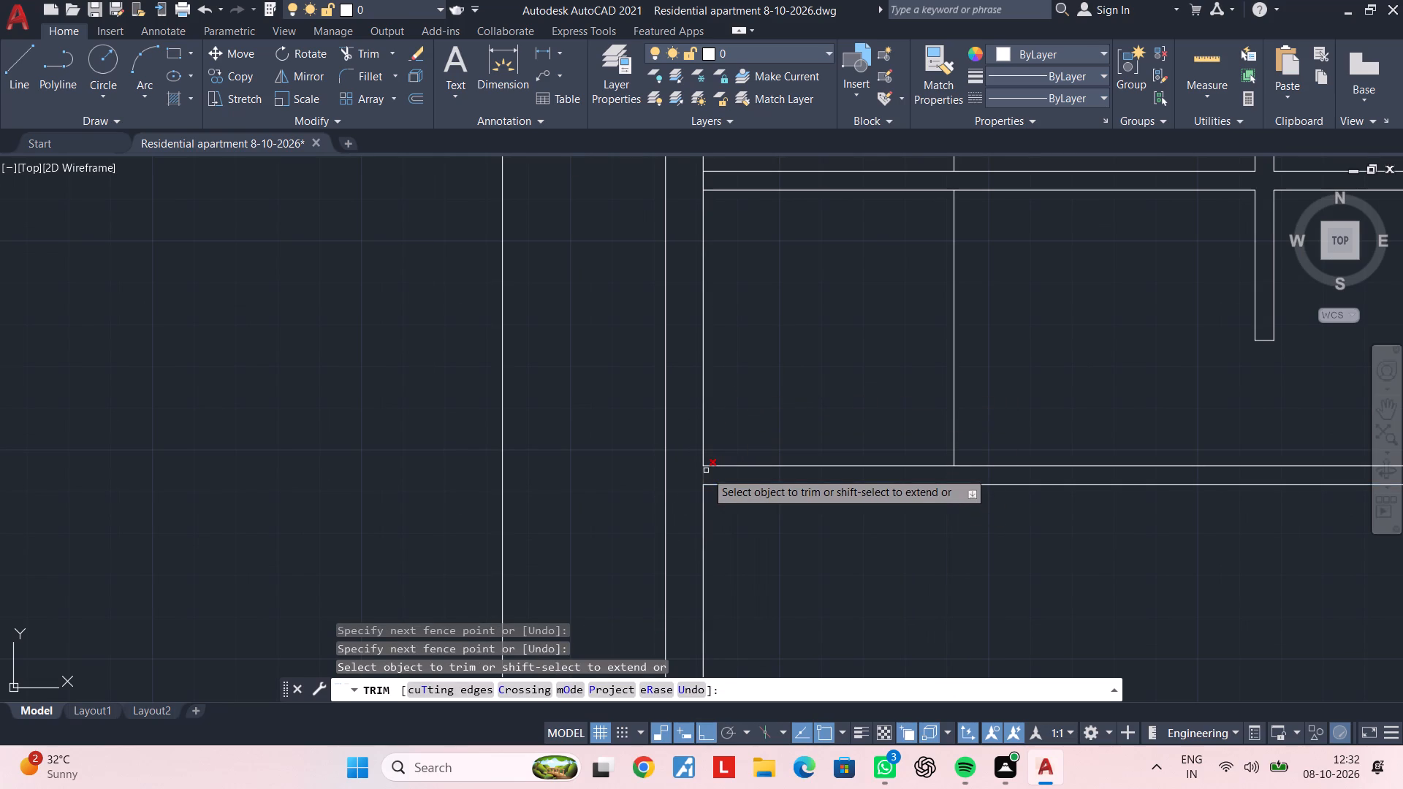
left_click(706, 470)
middle_click_drag(733, 363, 721, 557)
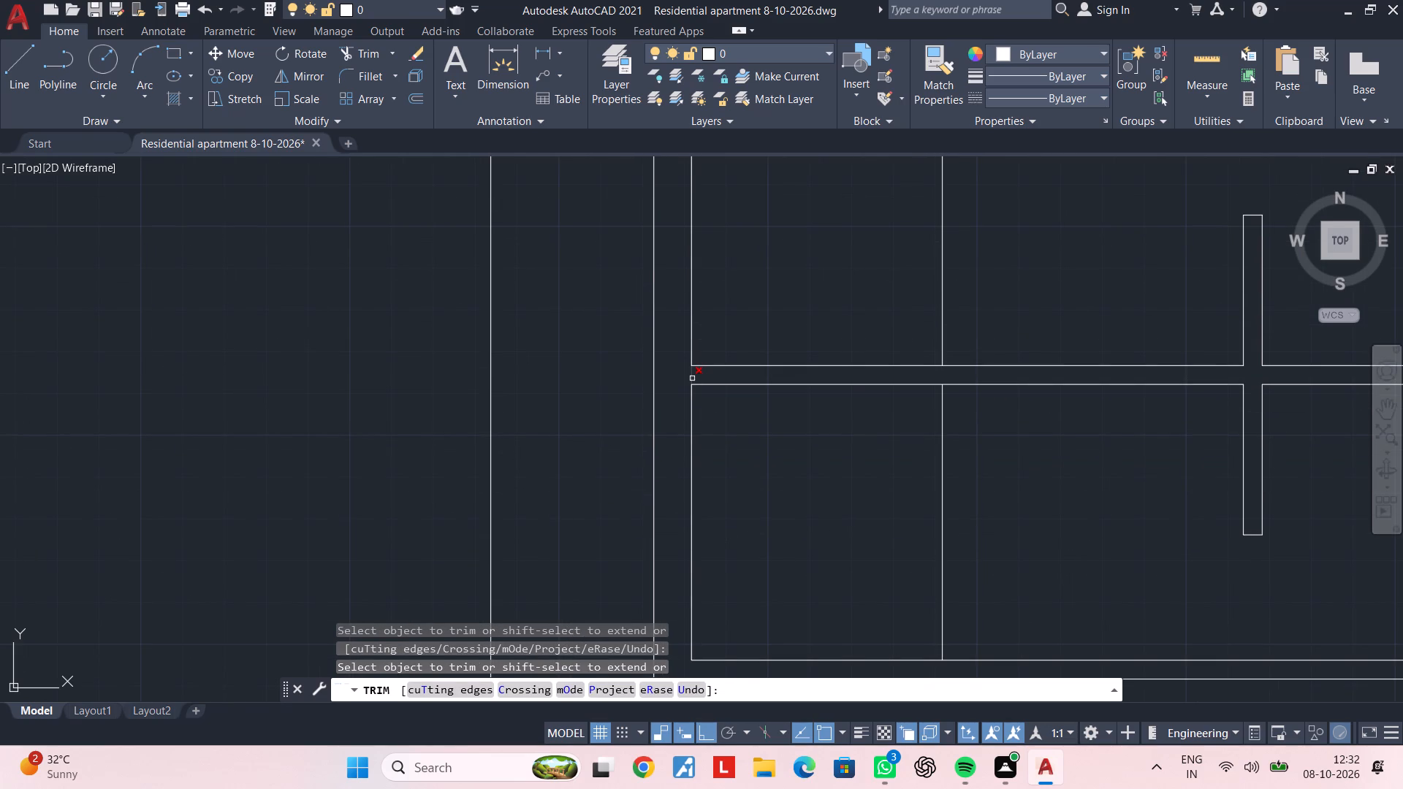
left_click(692, 378)
scroll(709, 389, "down", 2)
key("Escape")
middle_click_drag(723, 321, 726, 428)
key("space")
scroll(704, 369, "up", 3)
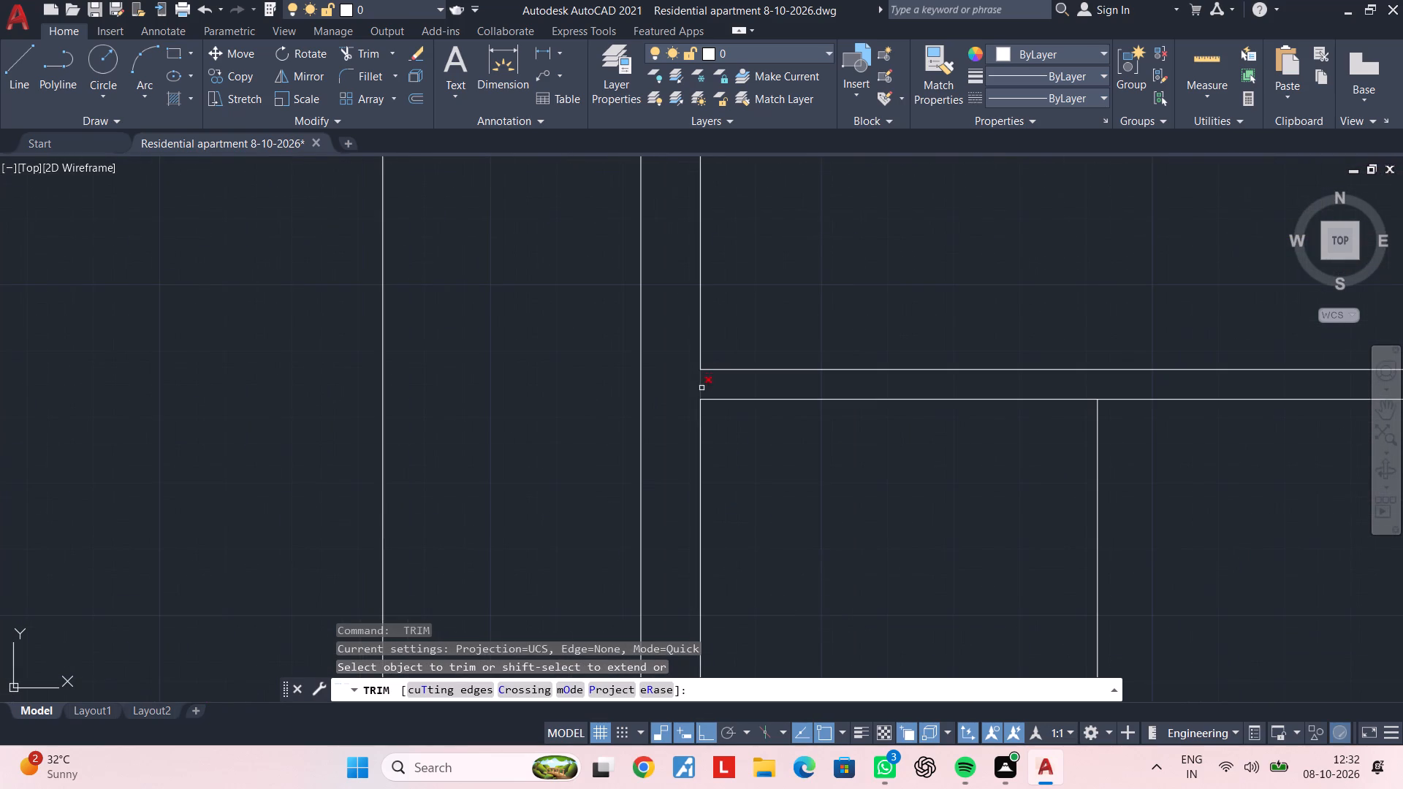
left_click(699, 391)
scroll(737, 396, "down", 3)
key("Escape")
key("Escape")
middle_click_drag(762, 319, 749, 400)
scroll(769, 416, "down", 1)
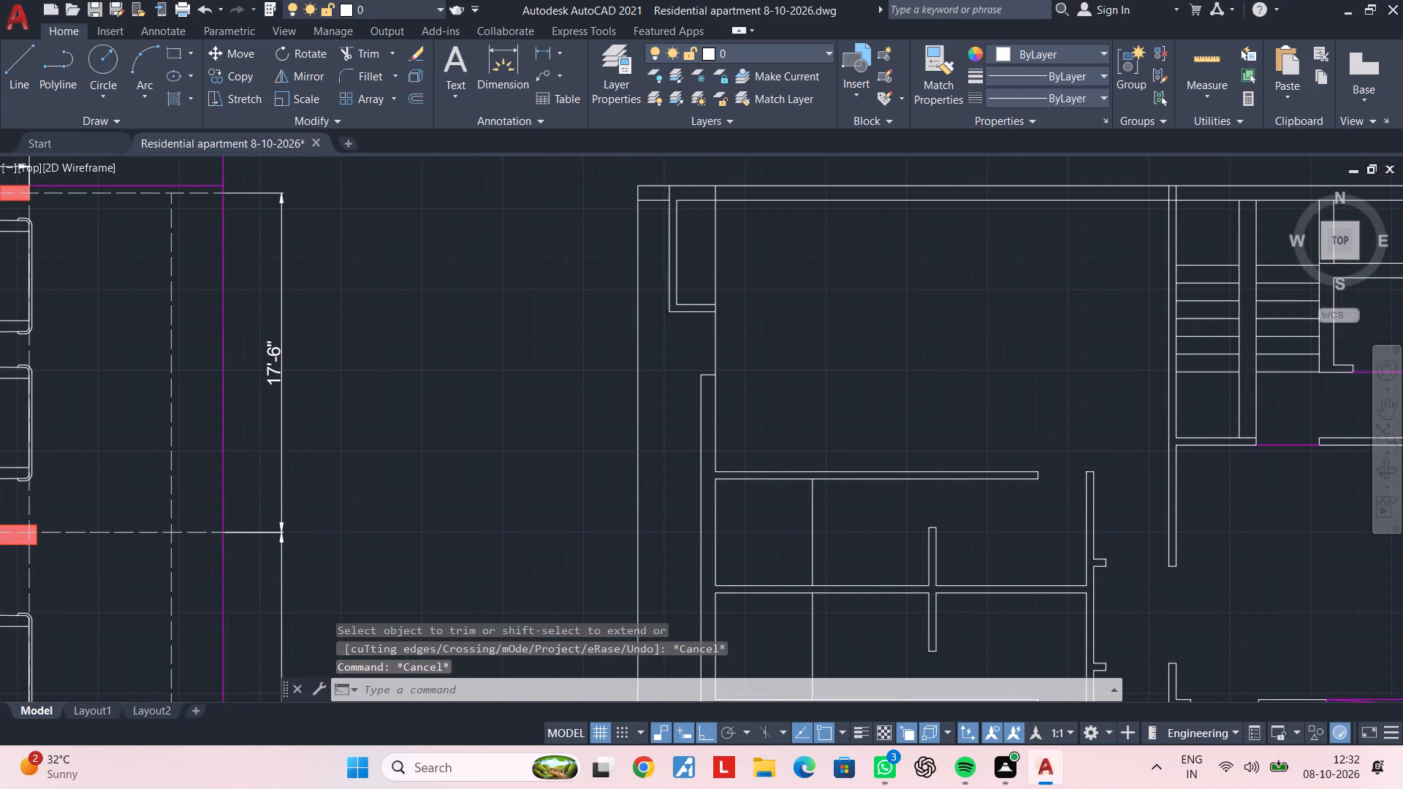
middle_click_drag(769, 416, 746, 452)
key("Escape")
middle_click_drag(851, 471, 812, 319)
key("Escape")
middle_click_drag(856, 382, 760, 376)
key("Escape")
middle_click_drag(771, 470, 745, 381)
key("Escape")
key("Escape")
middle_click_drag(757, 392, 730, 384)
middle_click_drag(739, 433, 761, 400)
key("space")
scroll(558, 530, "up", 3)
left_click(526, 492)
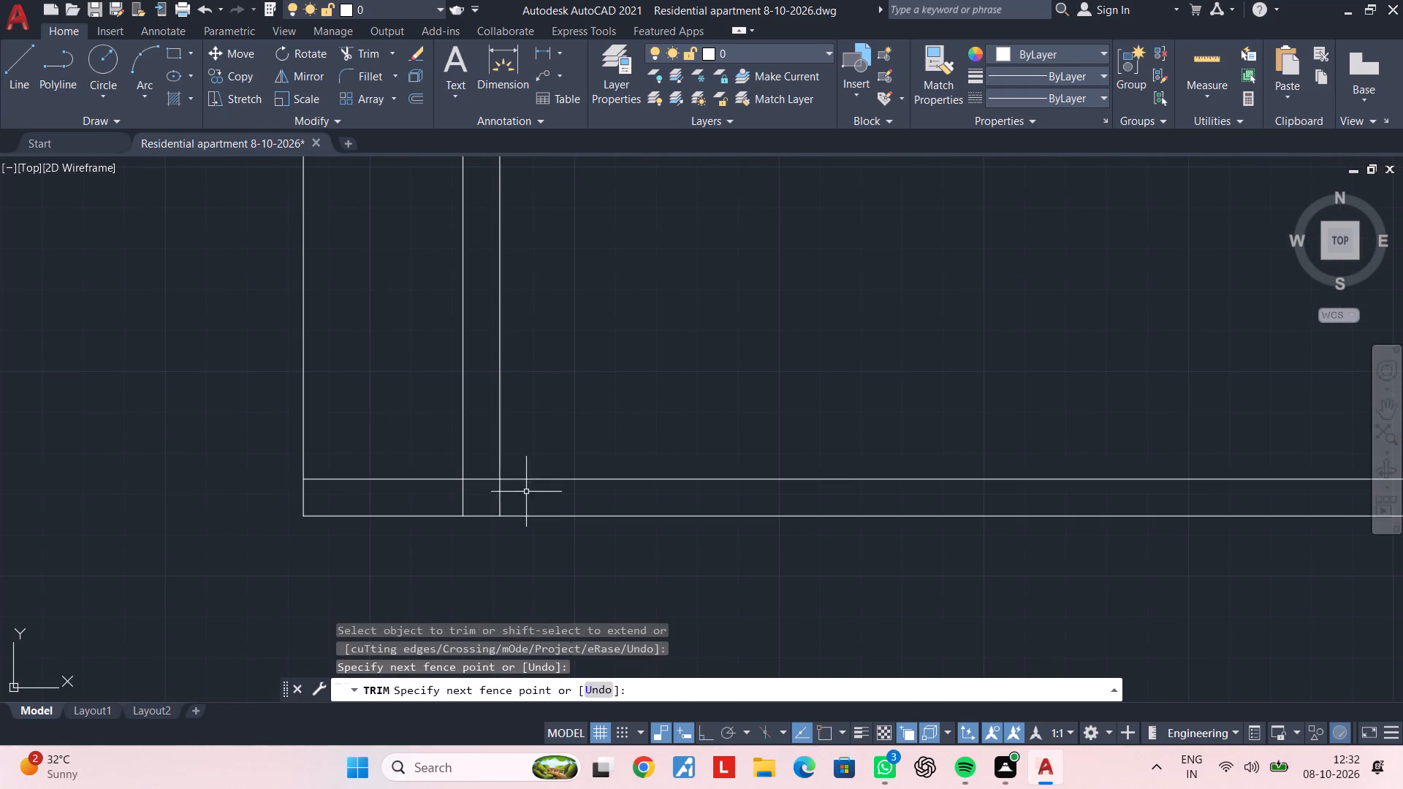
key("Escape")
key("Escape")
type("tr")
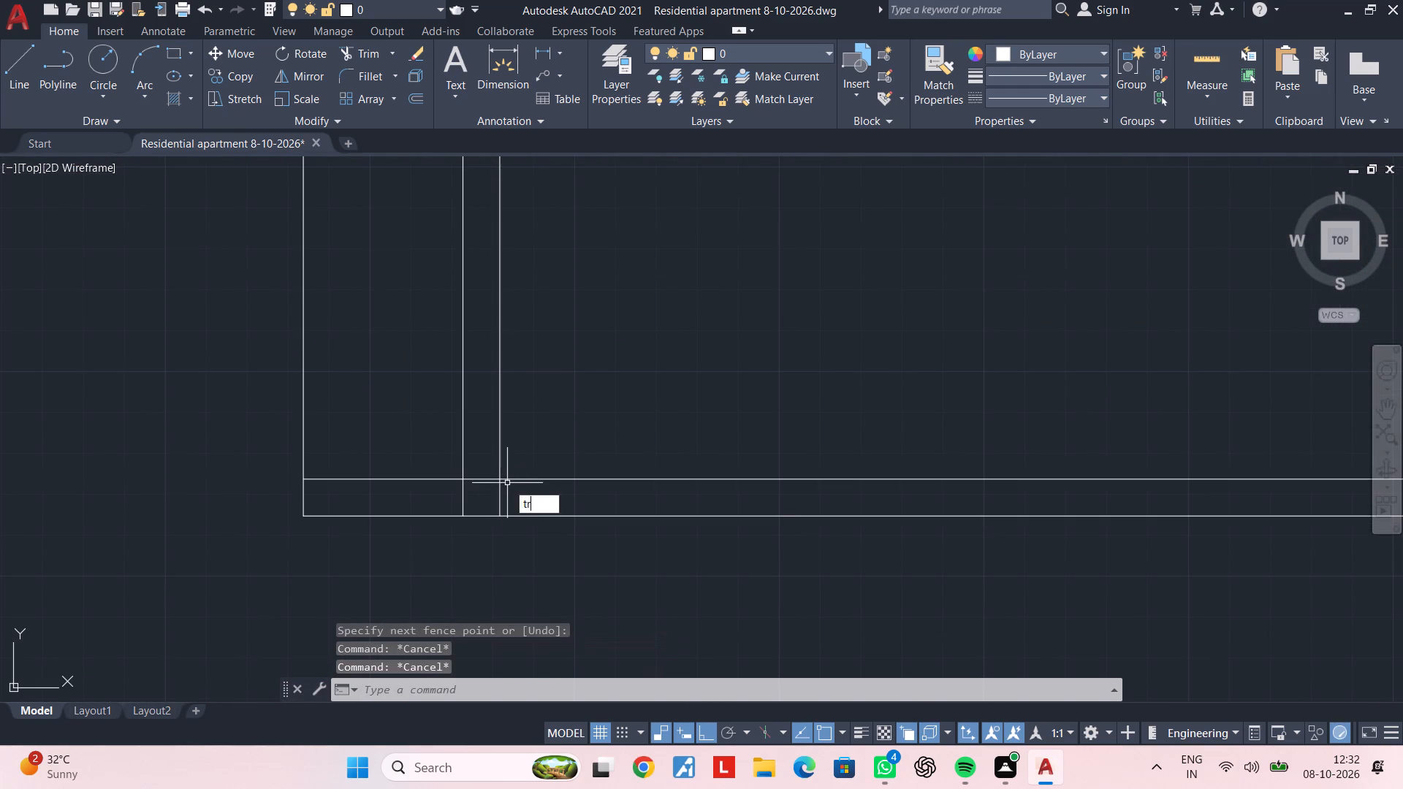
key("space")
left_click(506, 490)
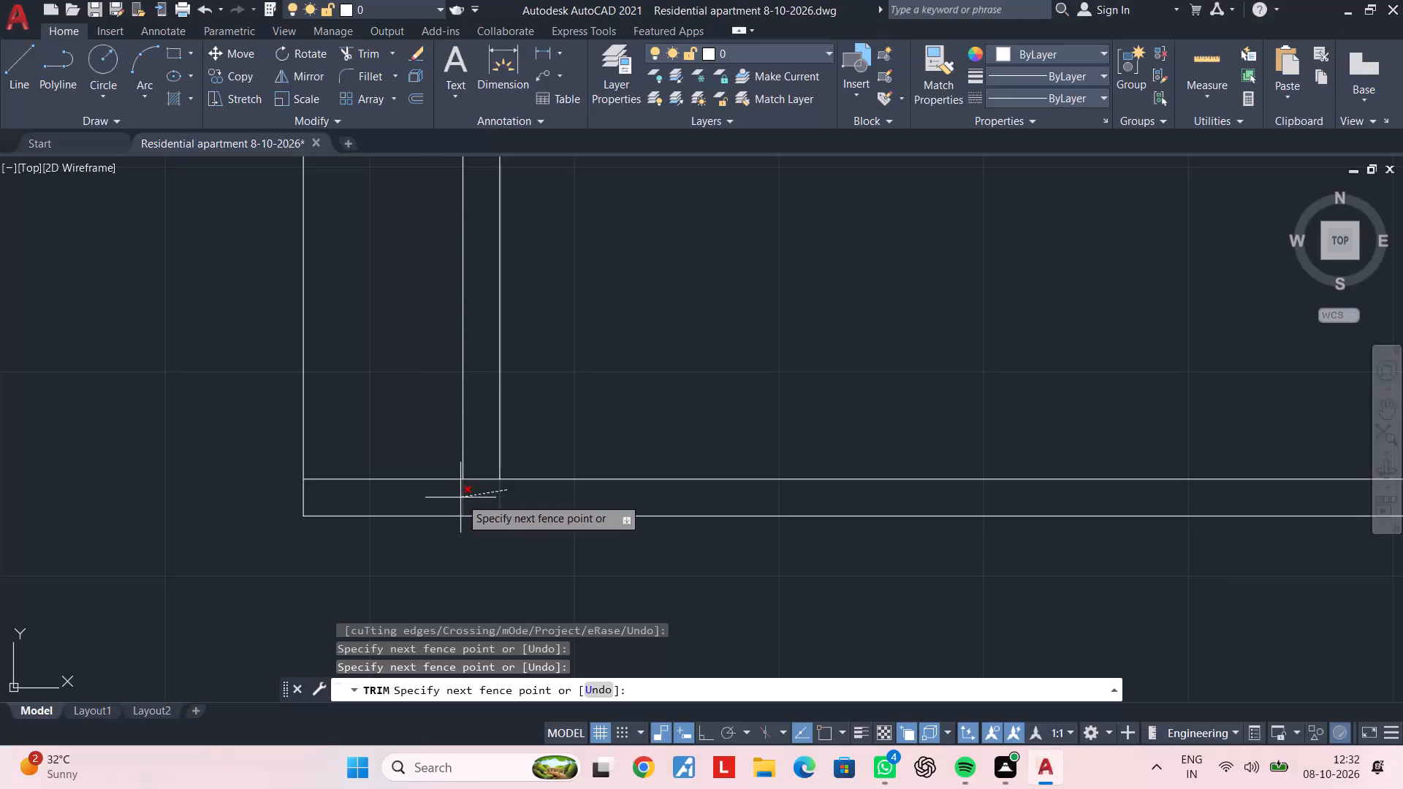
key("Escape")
Mirror the L-shaped double-line wall at the northwest corner to the southwest corner about the plan's horizontal centreline, keeping the original.
scroll(518, 493, "down", 3)
middle_click_drag(572, 425, 661, 414)
middle_click_drag(627, 474, 661, 525)
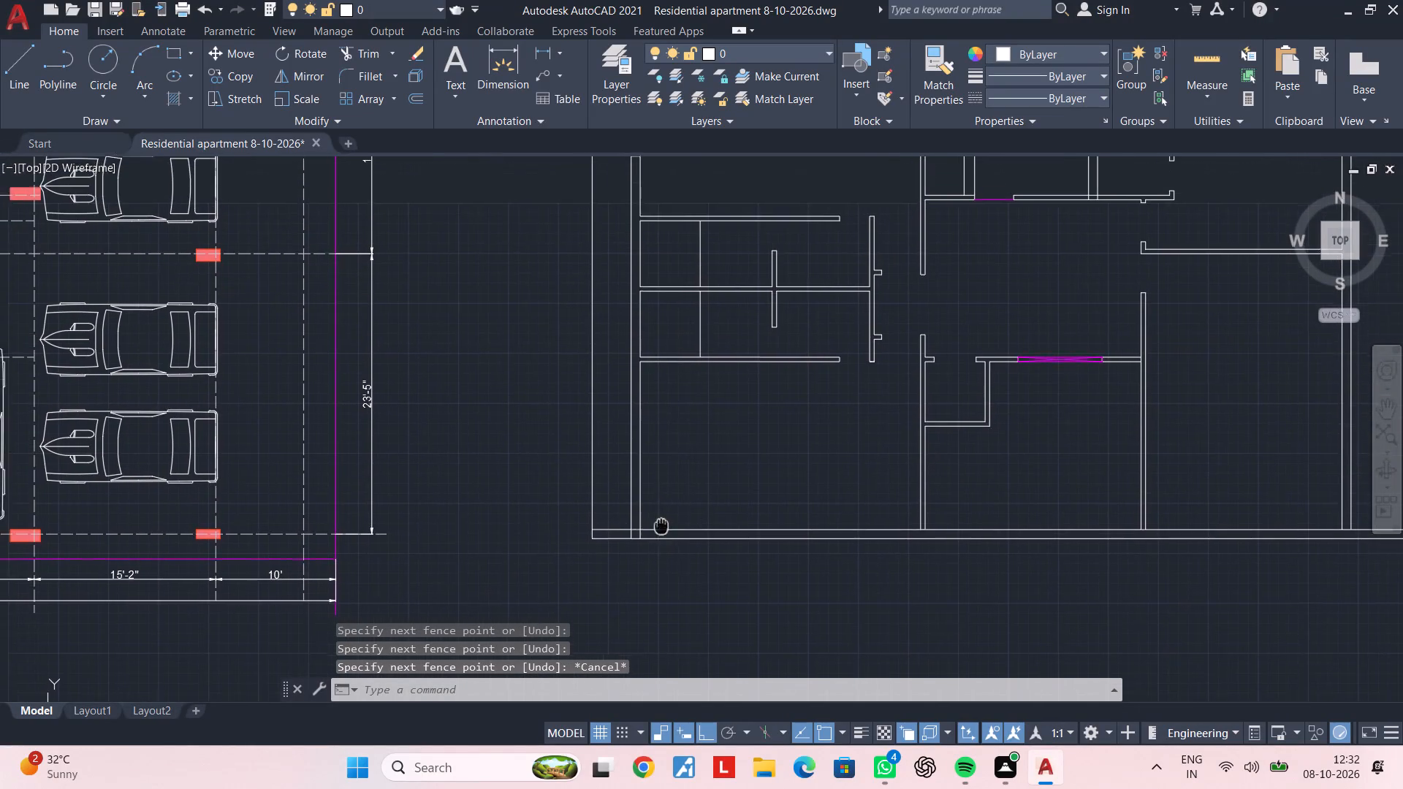
middle_click_drag(661, 525, 661, 527)
middle_click_drag(656, 414, 658, 395)
scroll(606, 547, "up", 1)
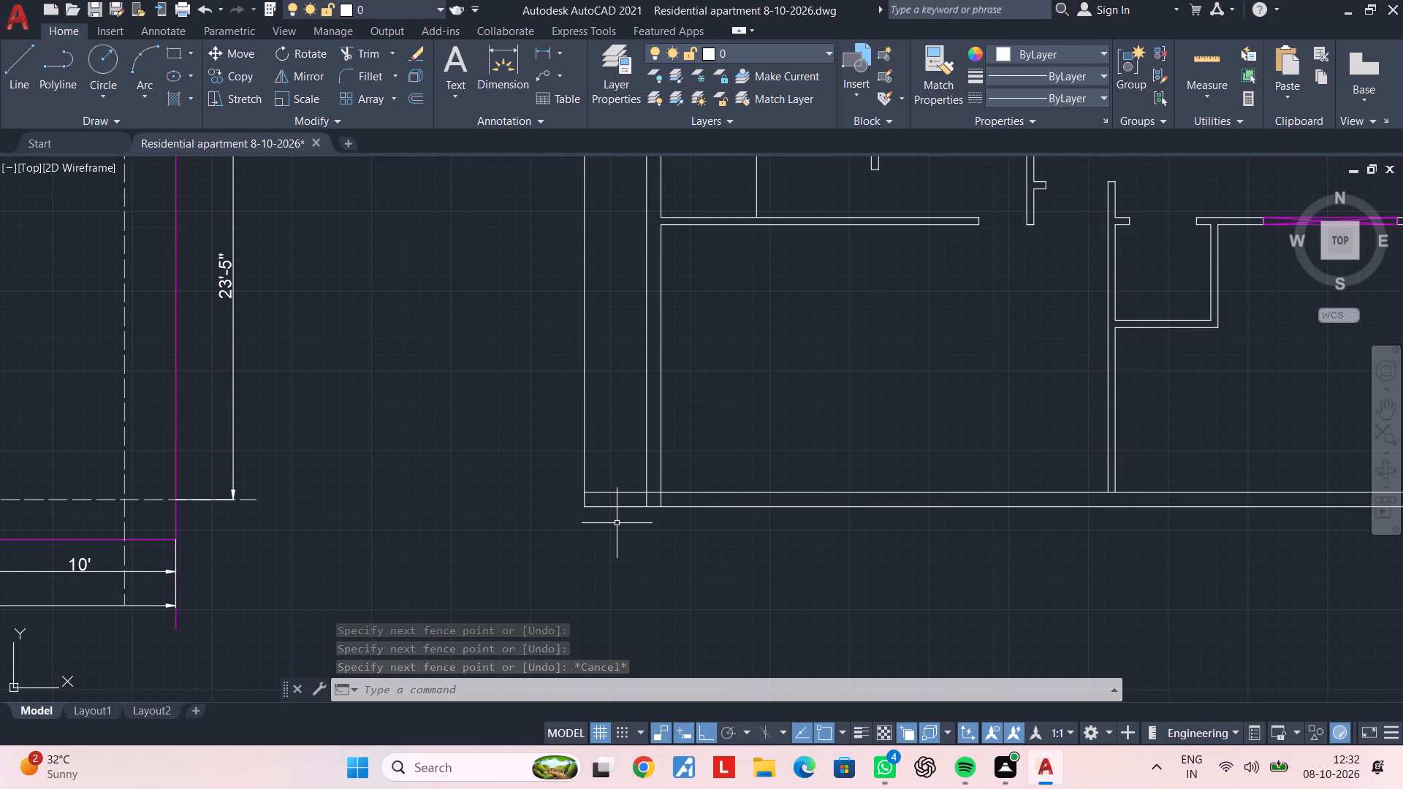
scroll(623, 522, "down", 1)
middle_click_drag(699, 388, 687, 478)
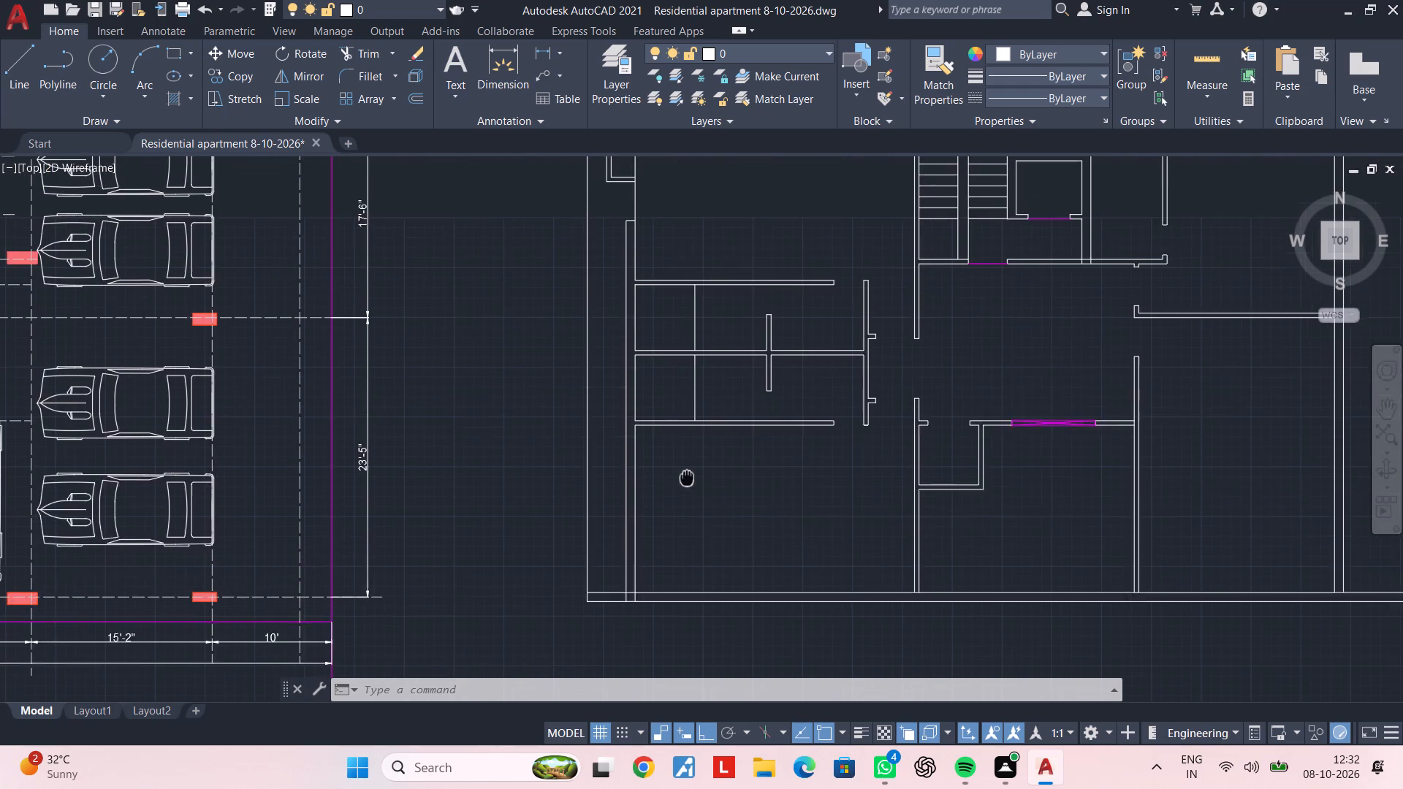
middle_click_drag(687, 478, 687, 479)
scroll(687, 479, "down", 1)
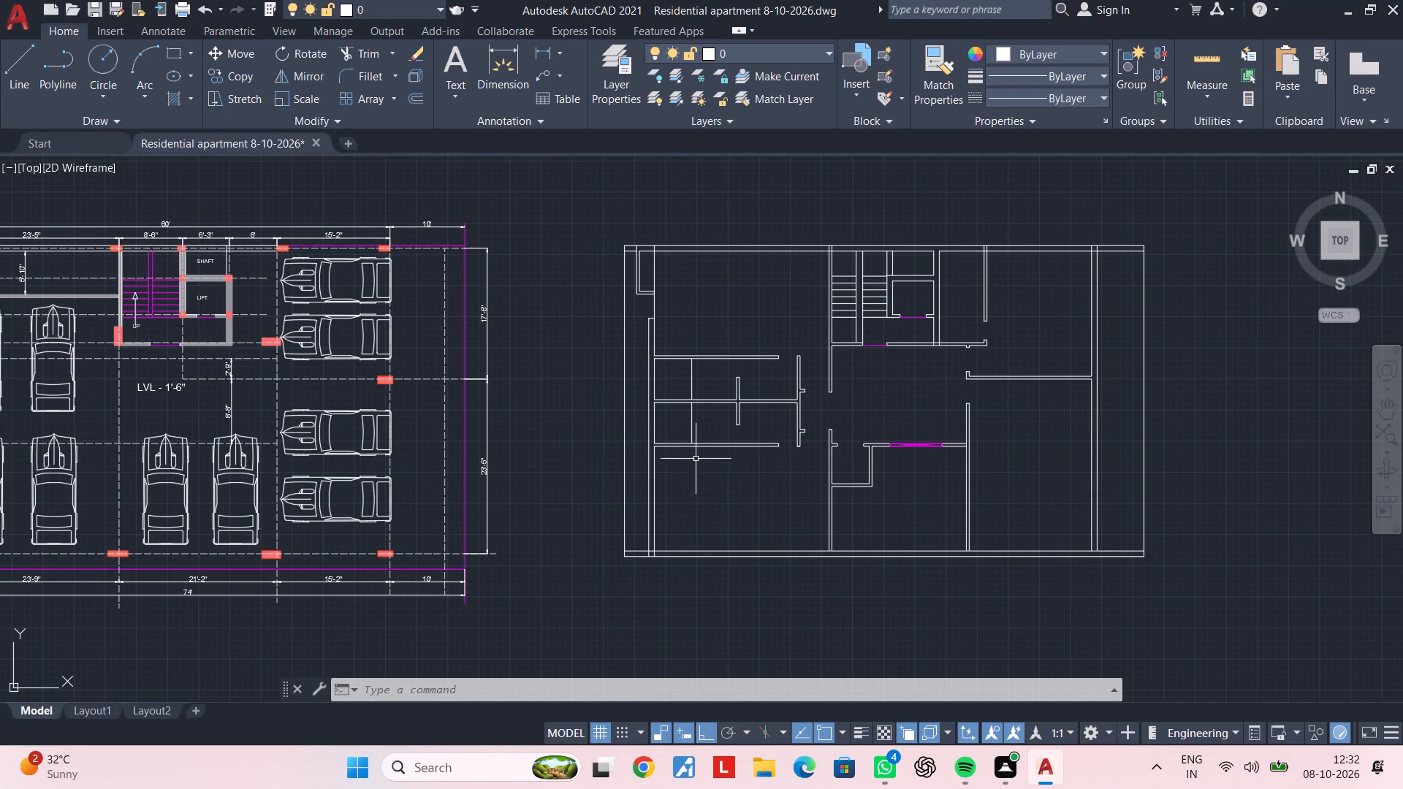
scroll(643, 277, "up", 2)
left_click(643, 277)
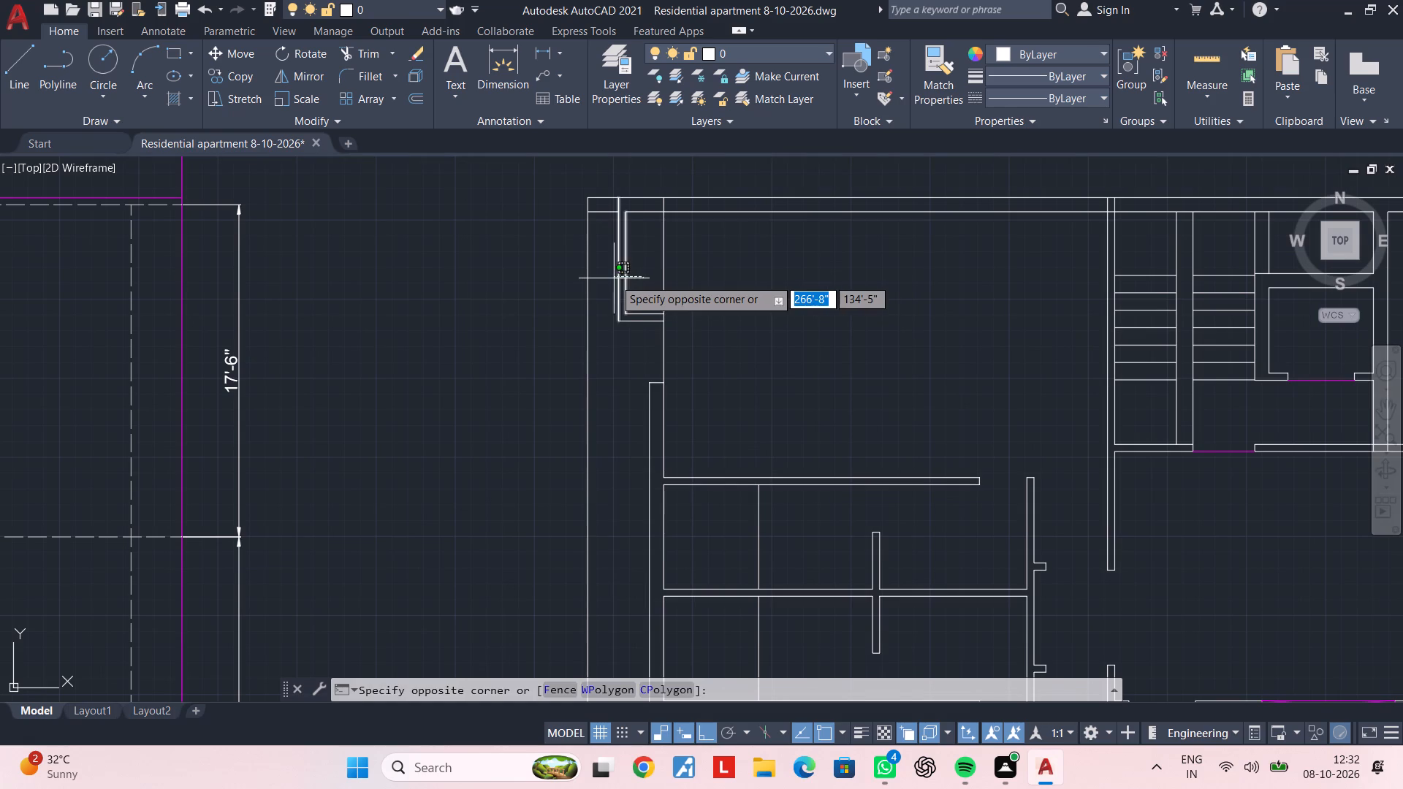
left_click(614, 278)
scroll(645, 290, "up", 2)
left_click(647, 308)
left_click(625, 391)
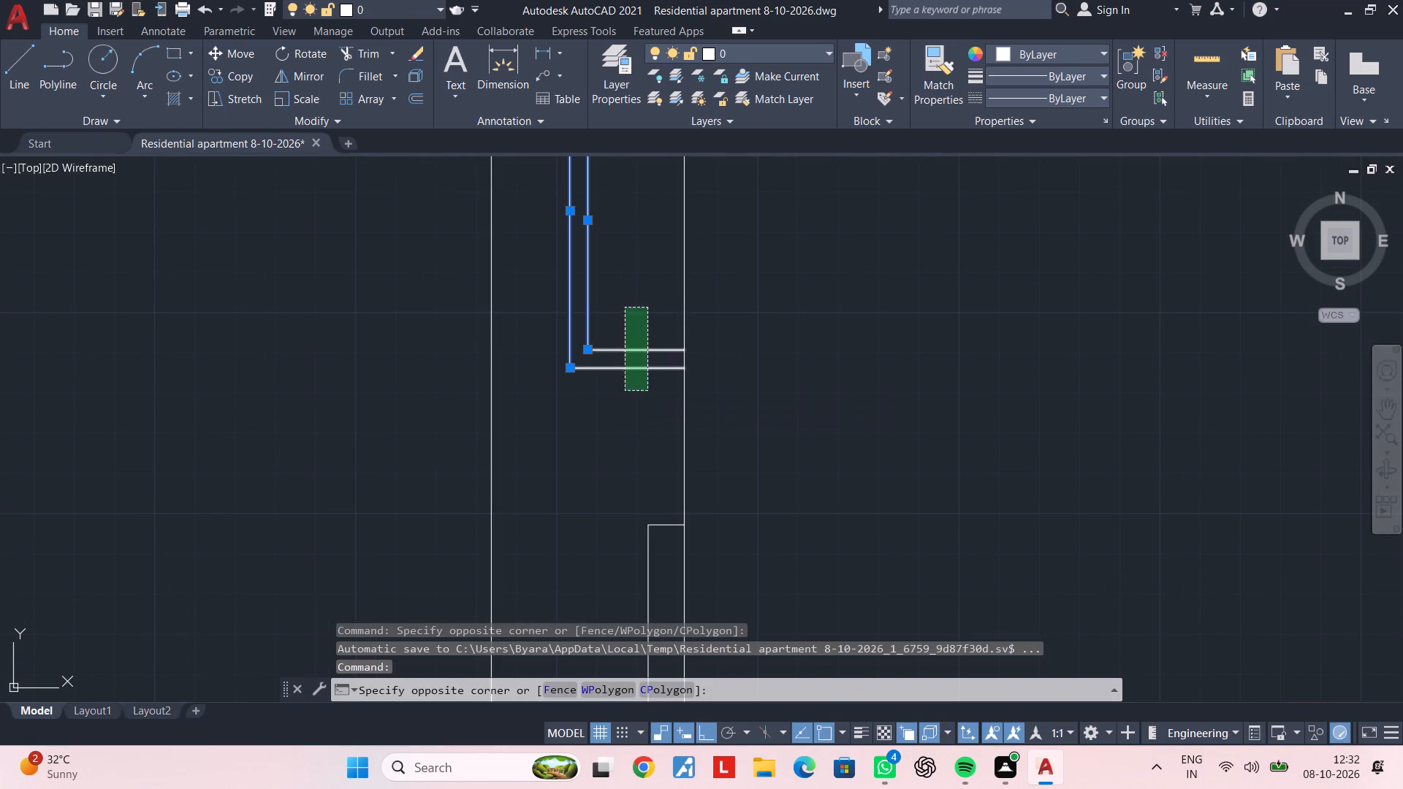
type("mi")
key("space")
scroll(647, 408, "down", 3)
middle_click_drag(650, 410, 657, 290)
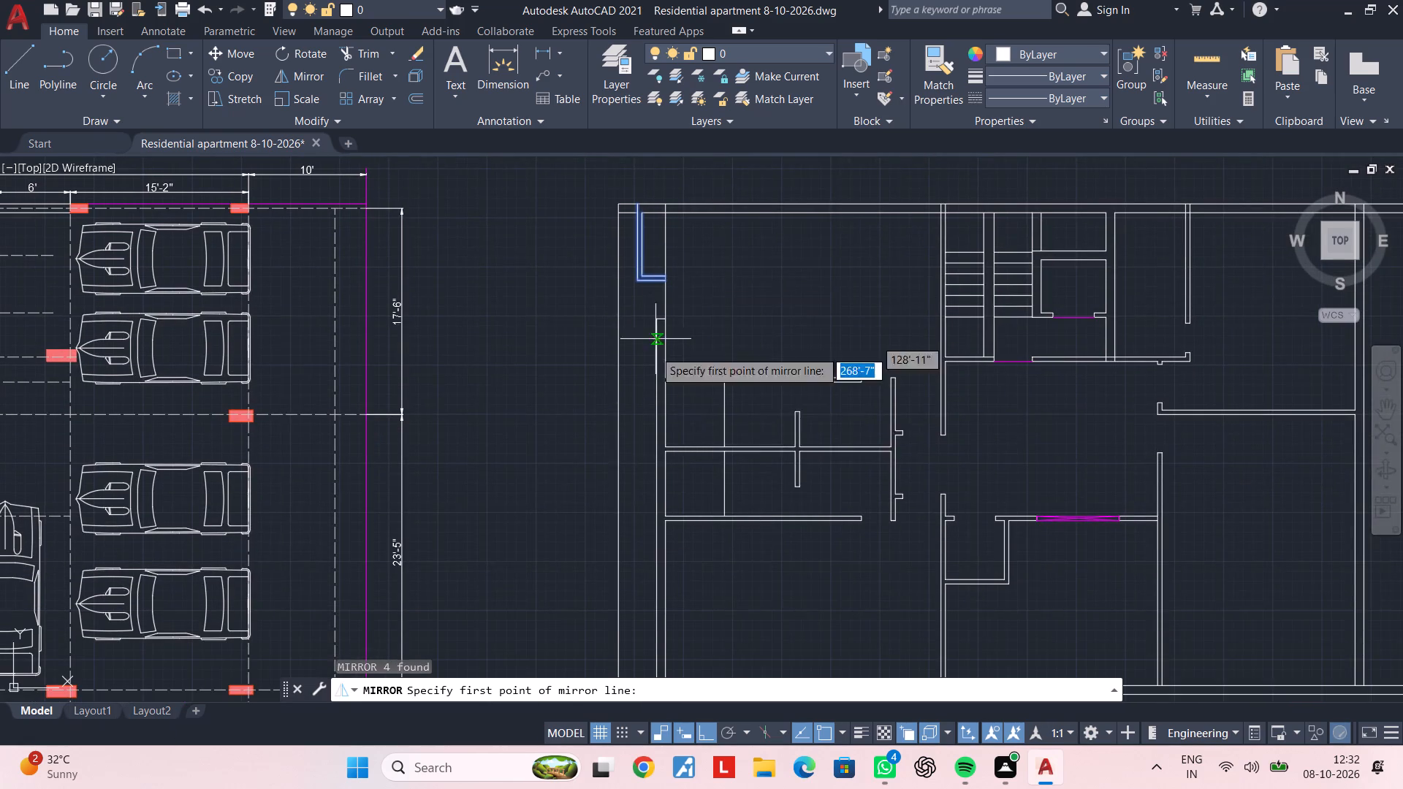
middle_click_drag(628, 478, 622, 377)
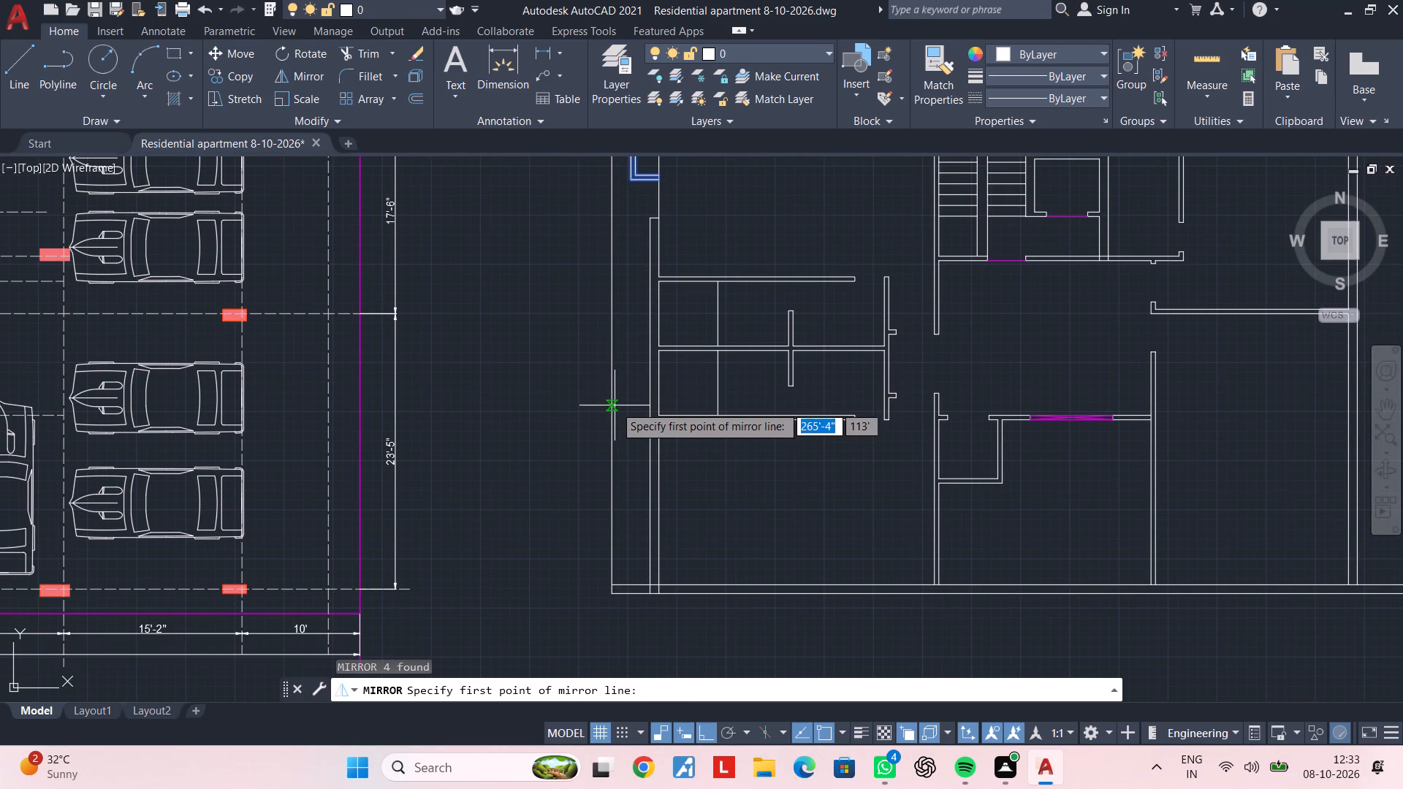
left_click(612, 346)
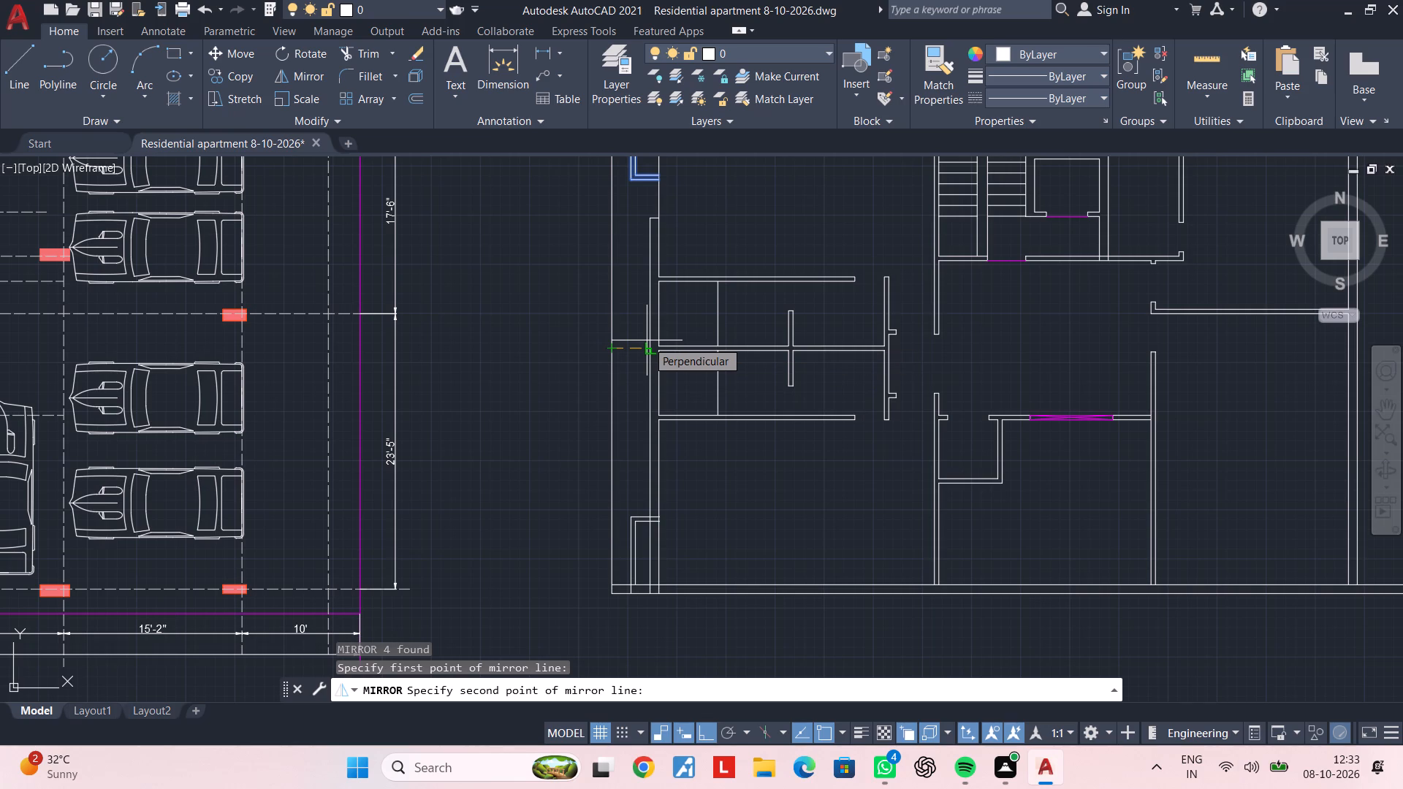
left_click(646, 348)
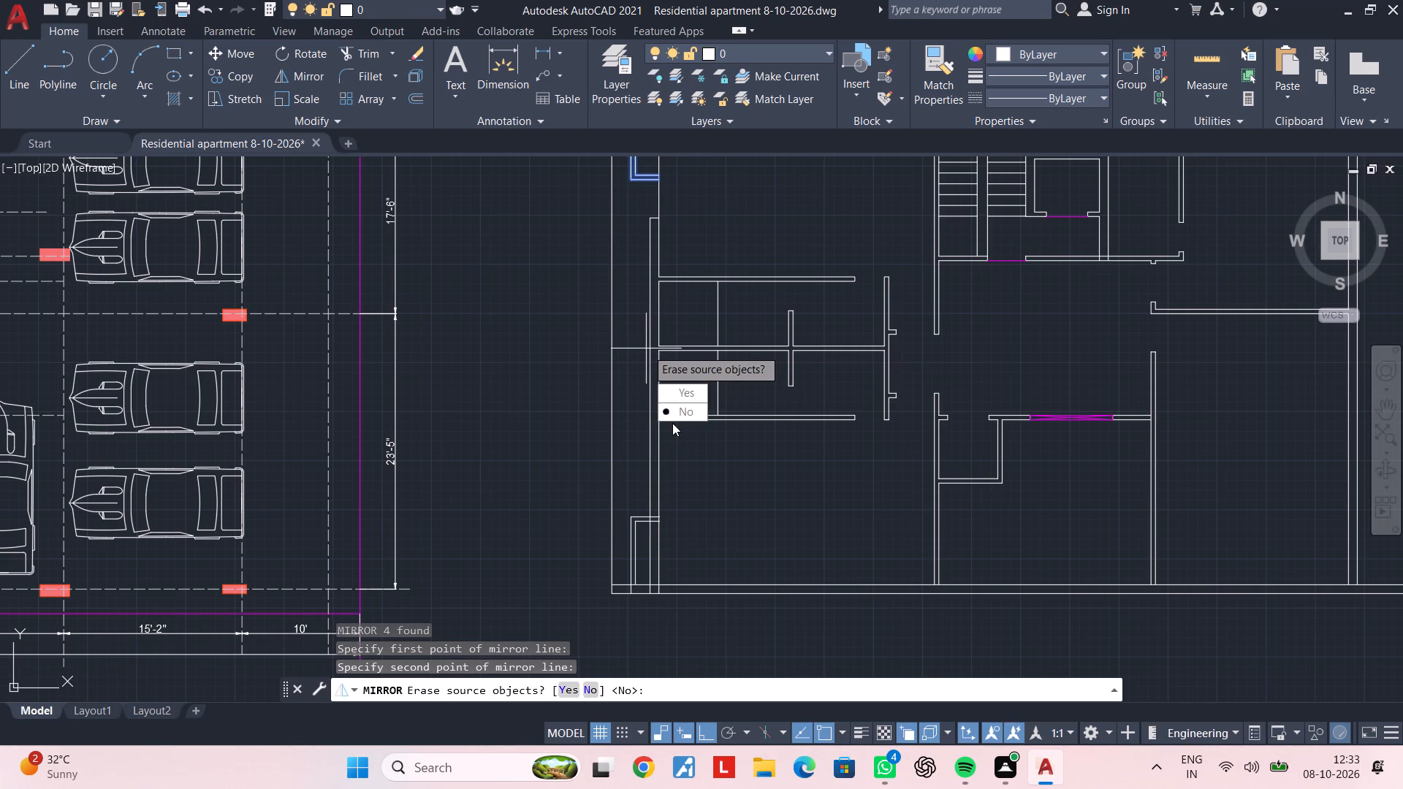
left_click_drag(674, 416, 646, 348)
Trim the building's south wall inner face across the mirrored wall, and the west wall's two faces inside the south wall.
scroll(628, 589, "up", 1)
middle_click_drag(628, 578, 643, 451)
scroll(664, 459, "up", 2)
middle_click_drag(664, 459, 645, 477)
key("Escape")
key("t")
key("r")
key("space")
scroll(617, 493, "up", 2)
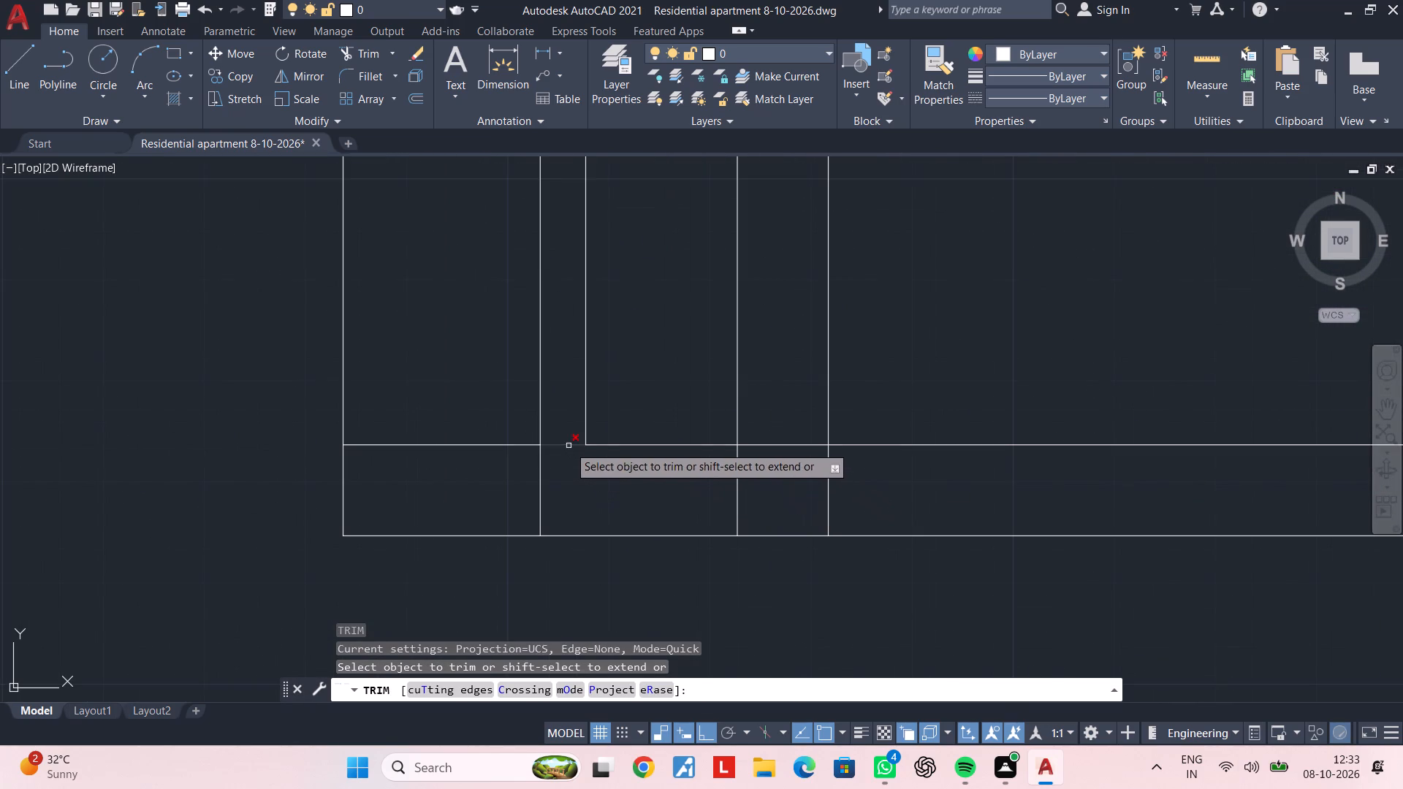
left_click(569, 446)
left_click(737, 500)
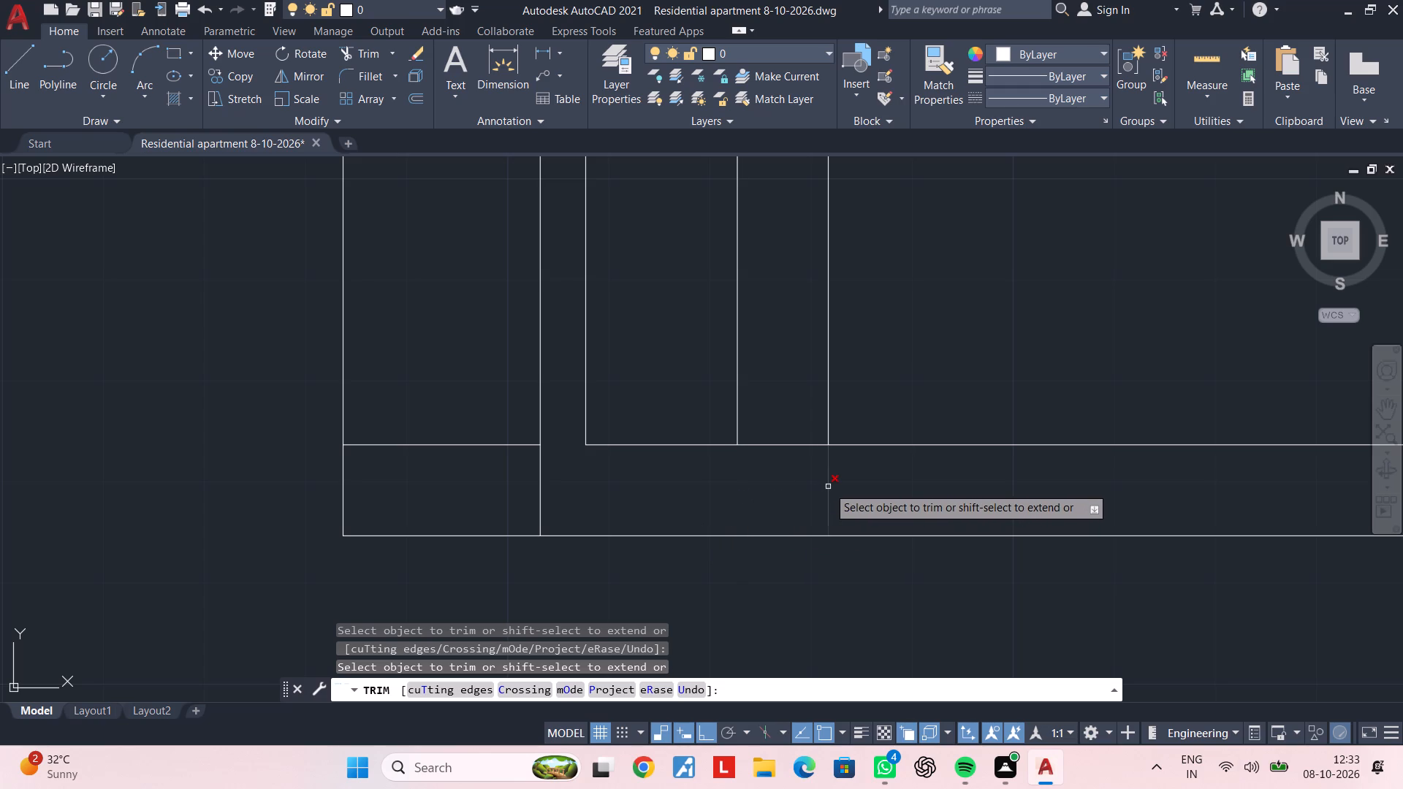
left_click(828, 487)
key("Escape")
scroll(862, 464, "down", 2)
key("Escape")
middle_click_drag(864, 392, 787, 468)
key("Escape")
key("Escape")
key("Escape")
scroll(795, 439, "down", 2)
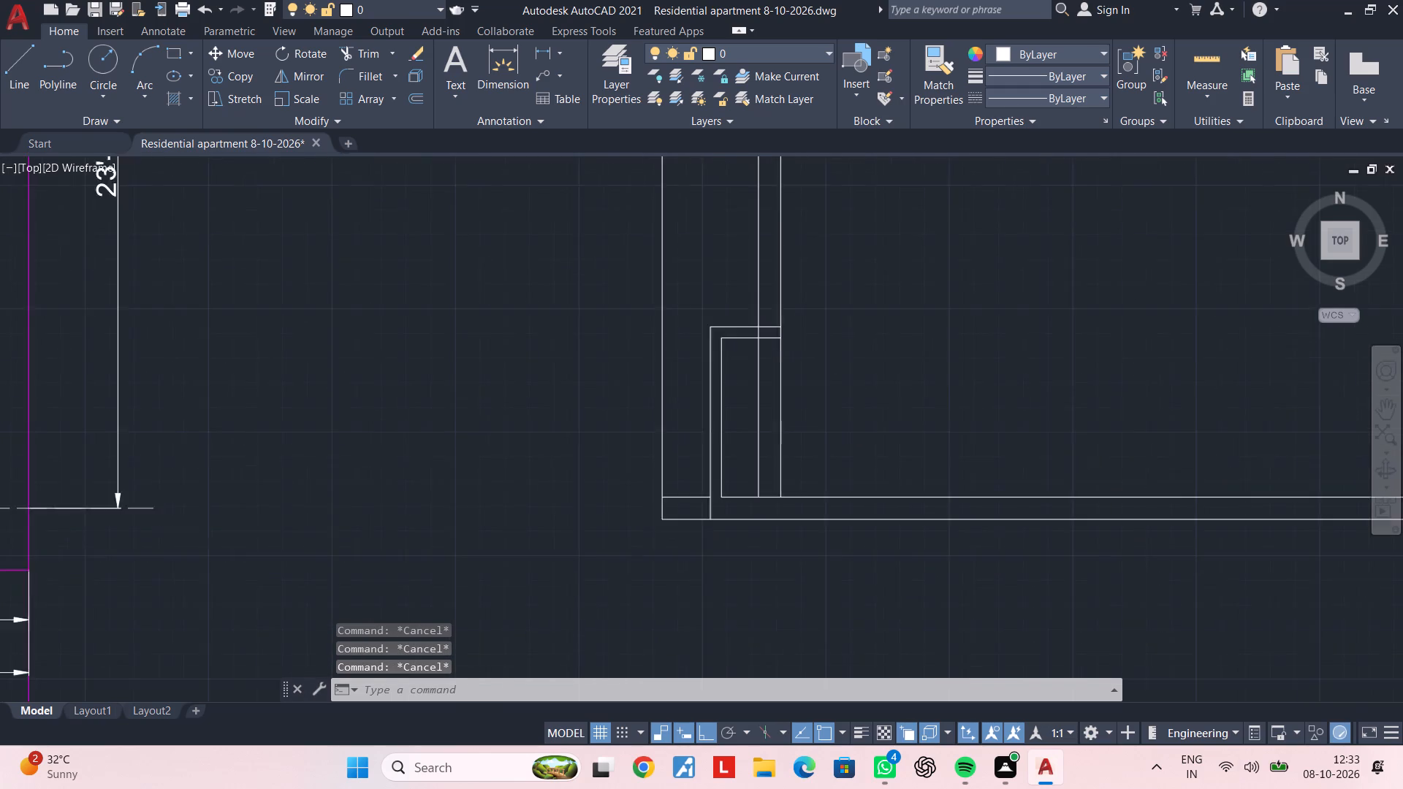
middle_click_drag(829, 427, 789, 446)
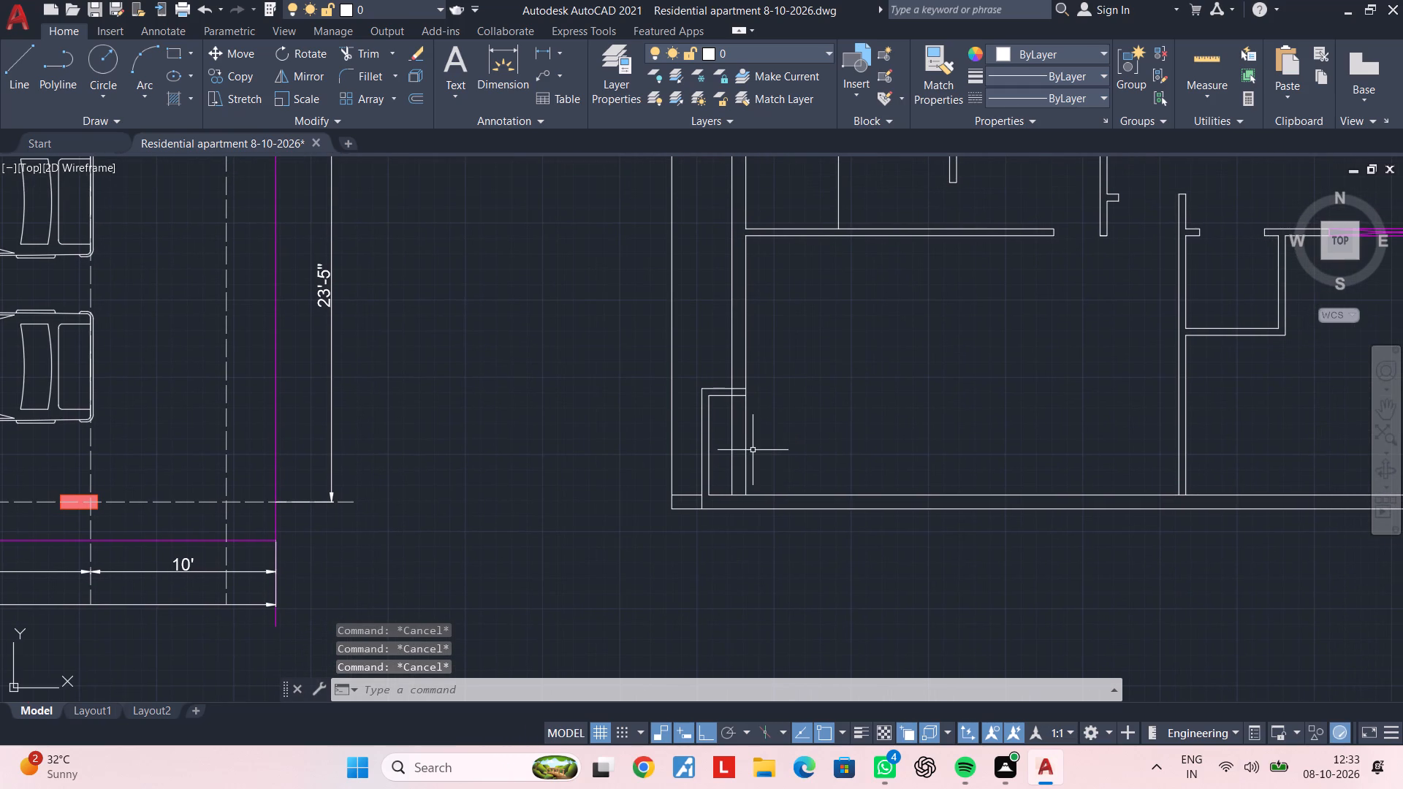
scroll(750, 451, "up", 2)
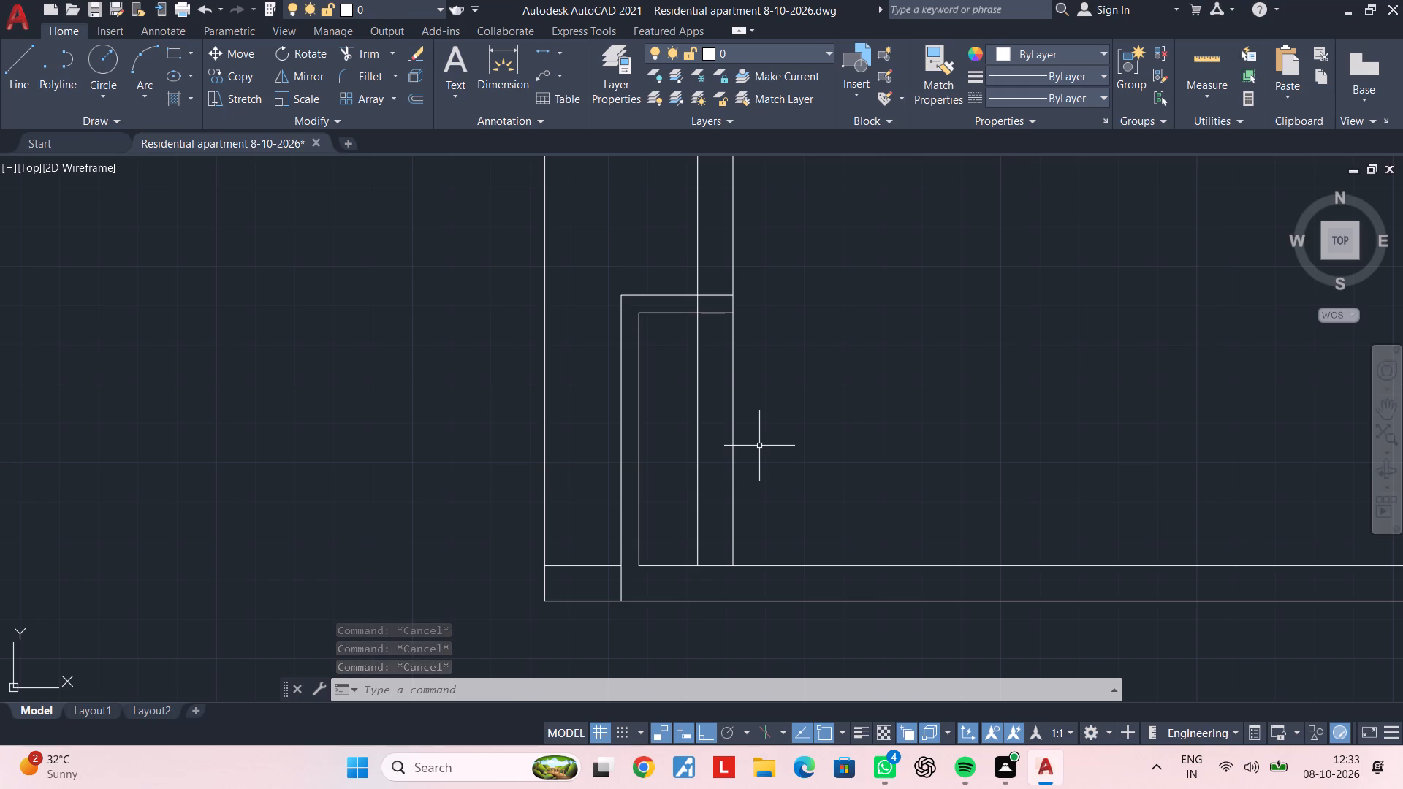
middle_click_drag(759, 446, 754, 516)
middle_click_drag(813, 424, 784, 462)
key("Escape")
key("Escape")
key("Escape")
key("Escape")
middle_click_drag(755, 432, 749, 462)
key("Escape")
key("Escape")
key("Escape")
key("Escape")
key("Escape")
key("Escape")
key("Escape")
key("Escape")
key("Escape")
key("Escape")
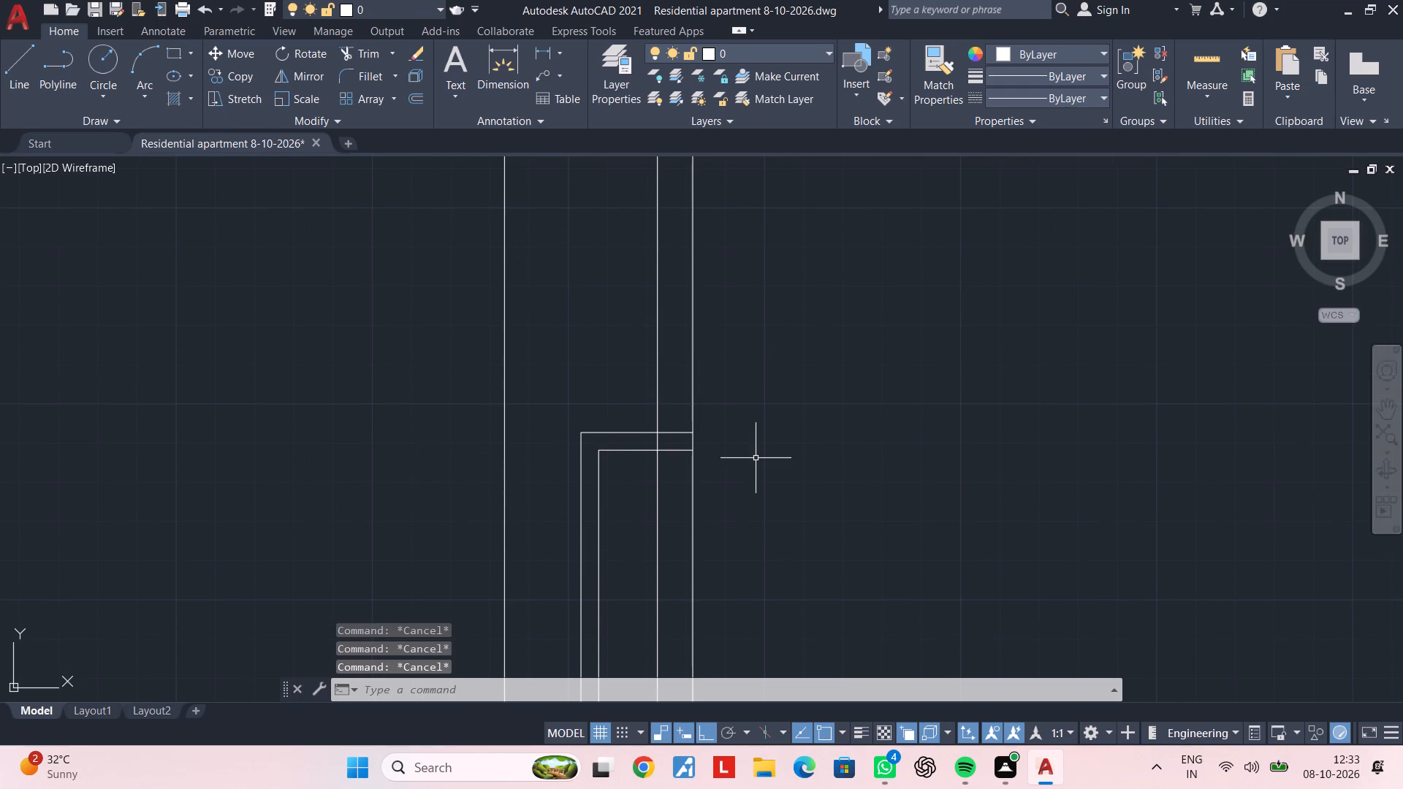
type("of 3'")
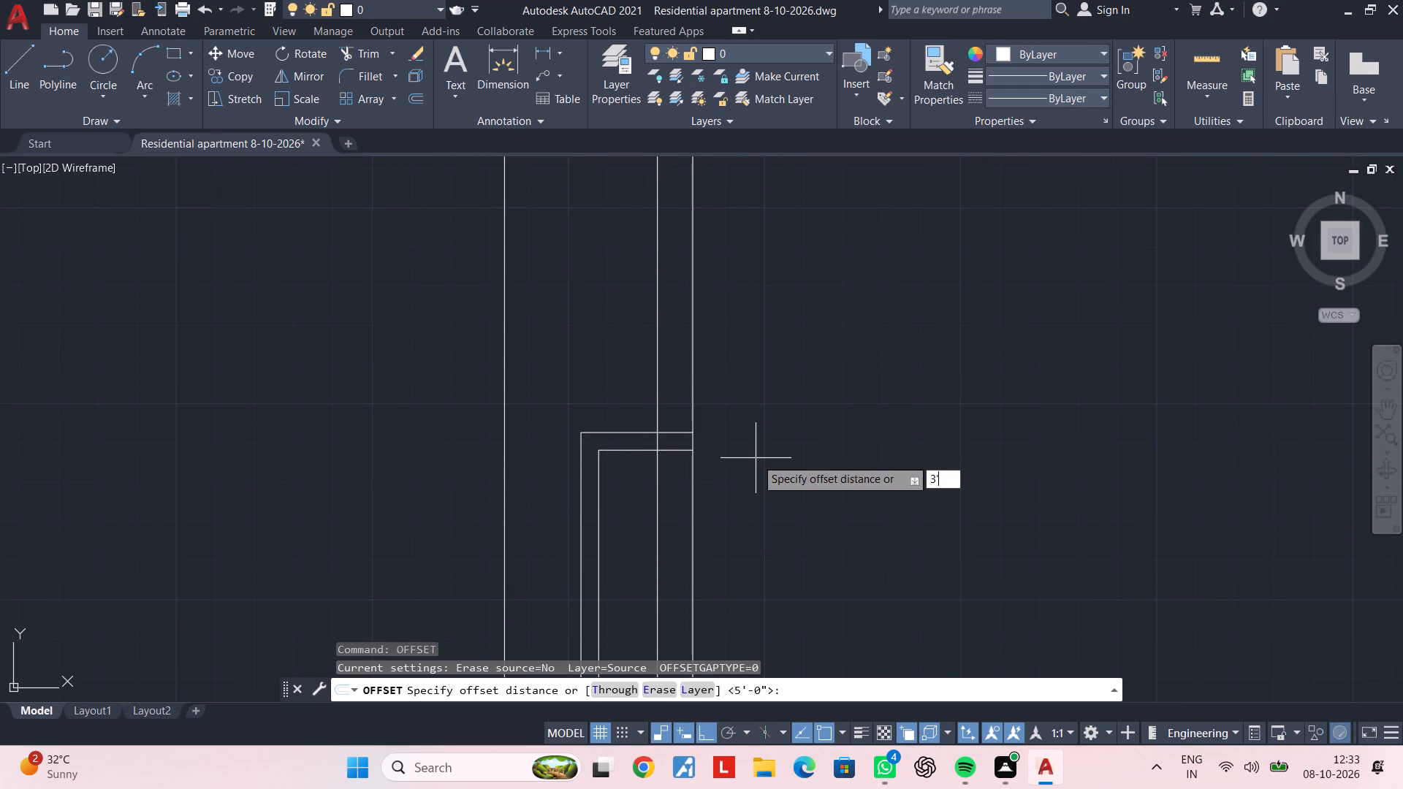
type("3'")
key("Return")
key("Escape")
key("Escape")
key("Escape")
Offset the top line of the mirrored southwest L-shaped wall 3'3" north across the west wall.
type("of 3'3\"")
key("Return")
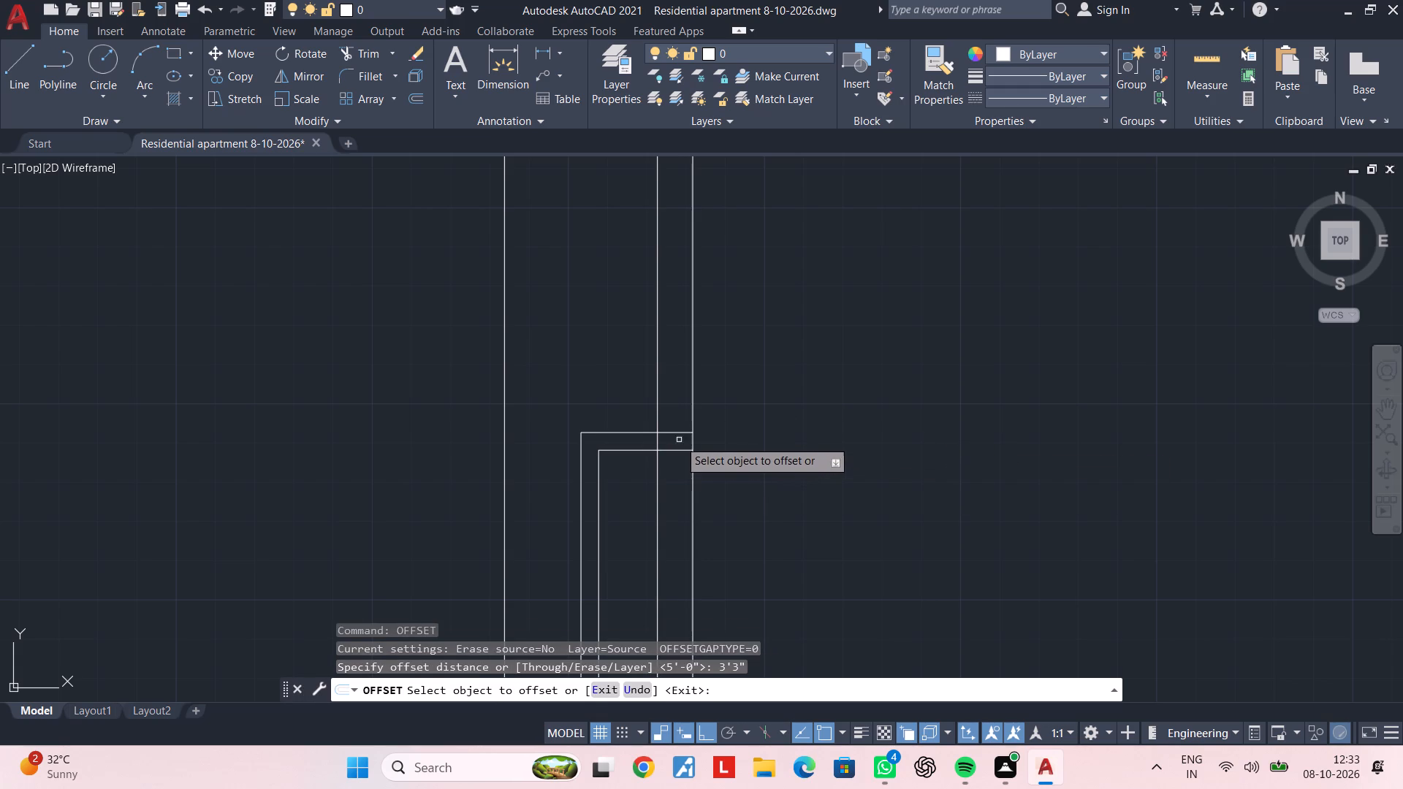
left_click(679, 433)
left_click(681, 316)
scroll(681, 316, "down", 2)
middle_click_drag(674, 324, 652, 363)
key("Escape")
key("Escape")
Trim the offset line's stub outside the west wall and cut both wall faces down to the L-shaped wall for a 3'3" opening.
key("t")
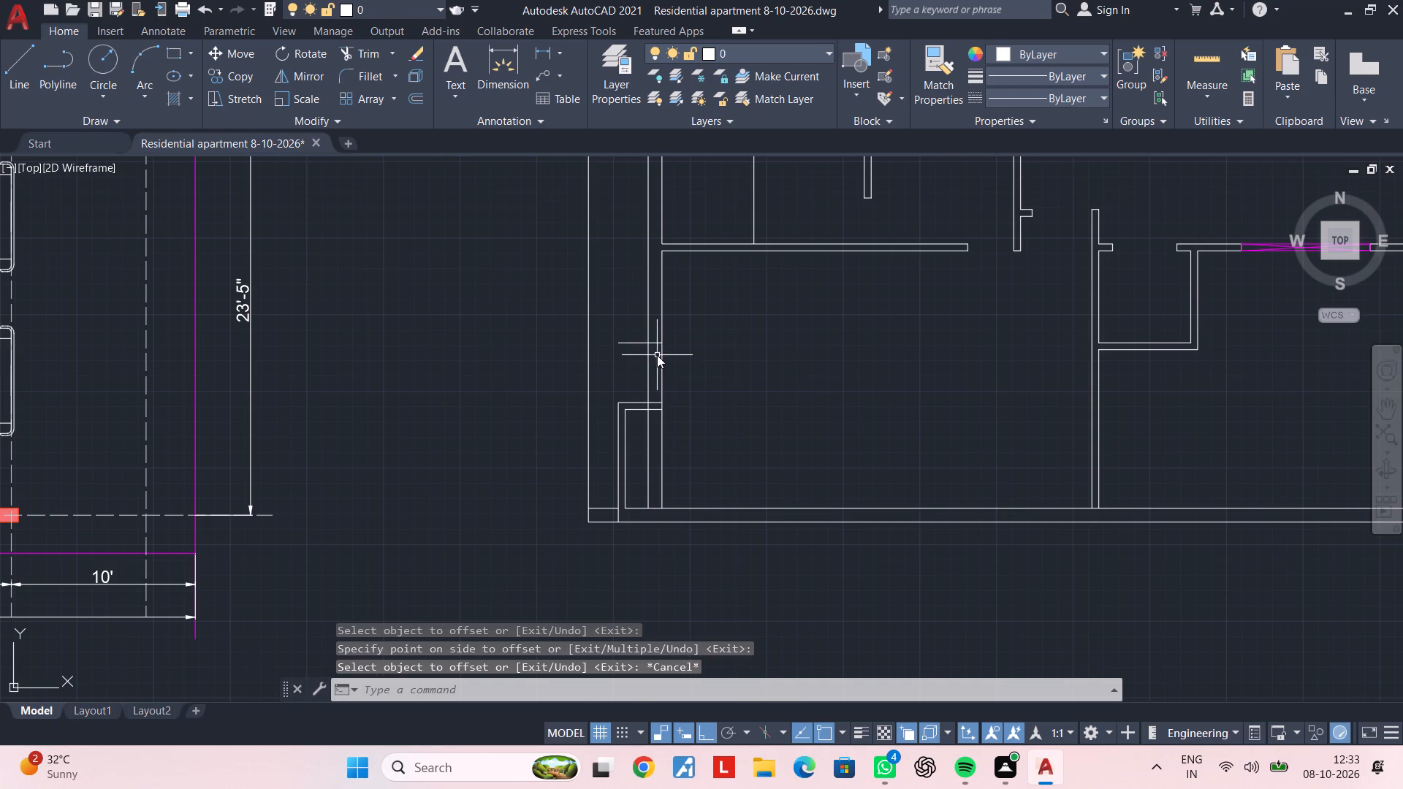
key("r")
key("space")
scroll(598, 340, "up", 1)
left_click(664, 359)
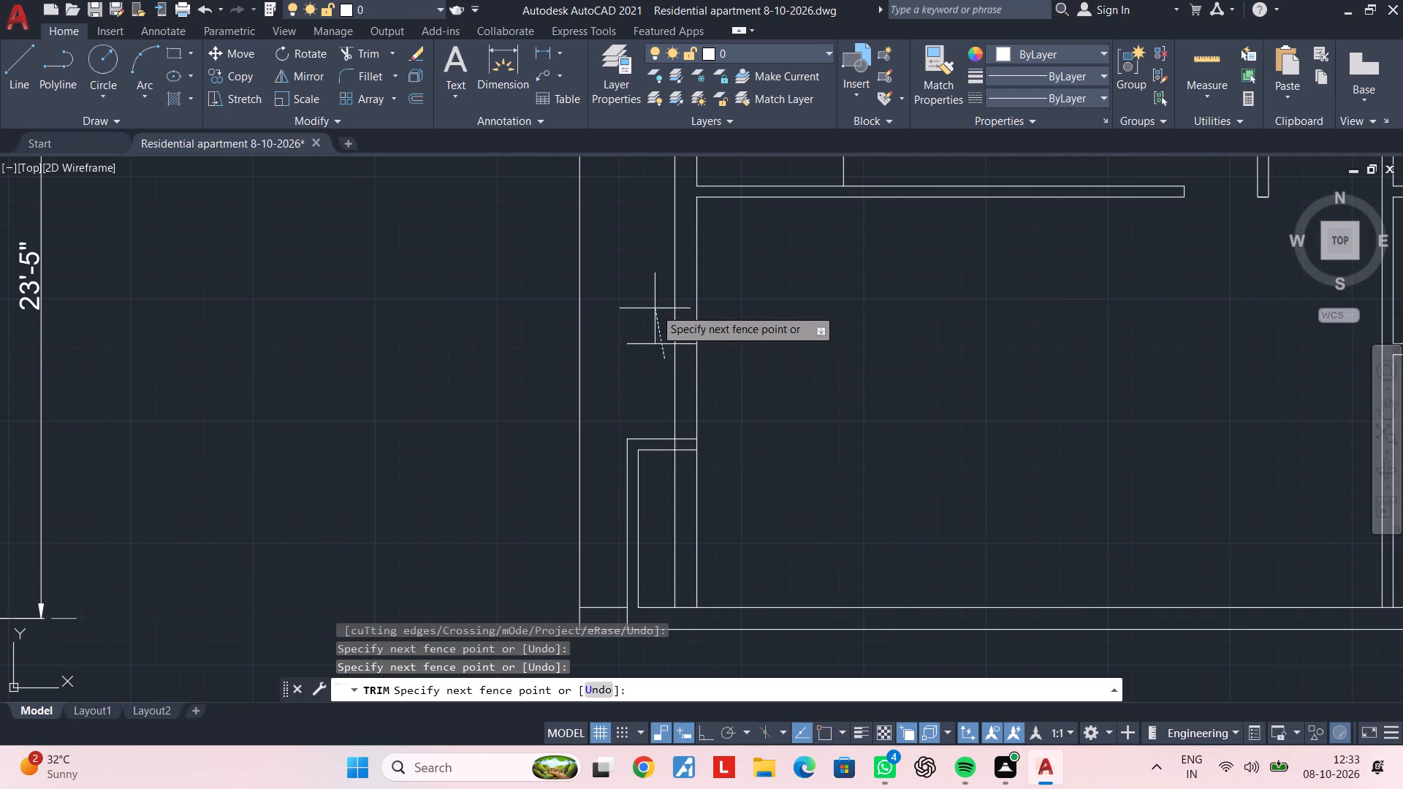
left_click(661, 311)
left_click(664, 408)
left_click(731, 389)
scroll(761, 334, "down", 2)
key("Escape")
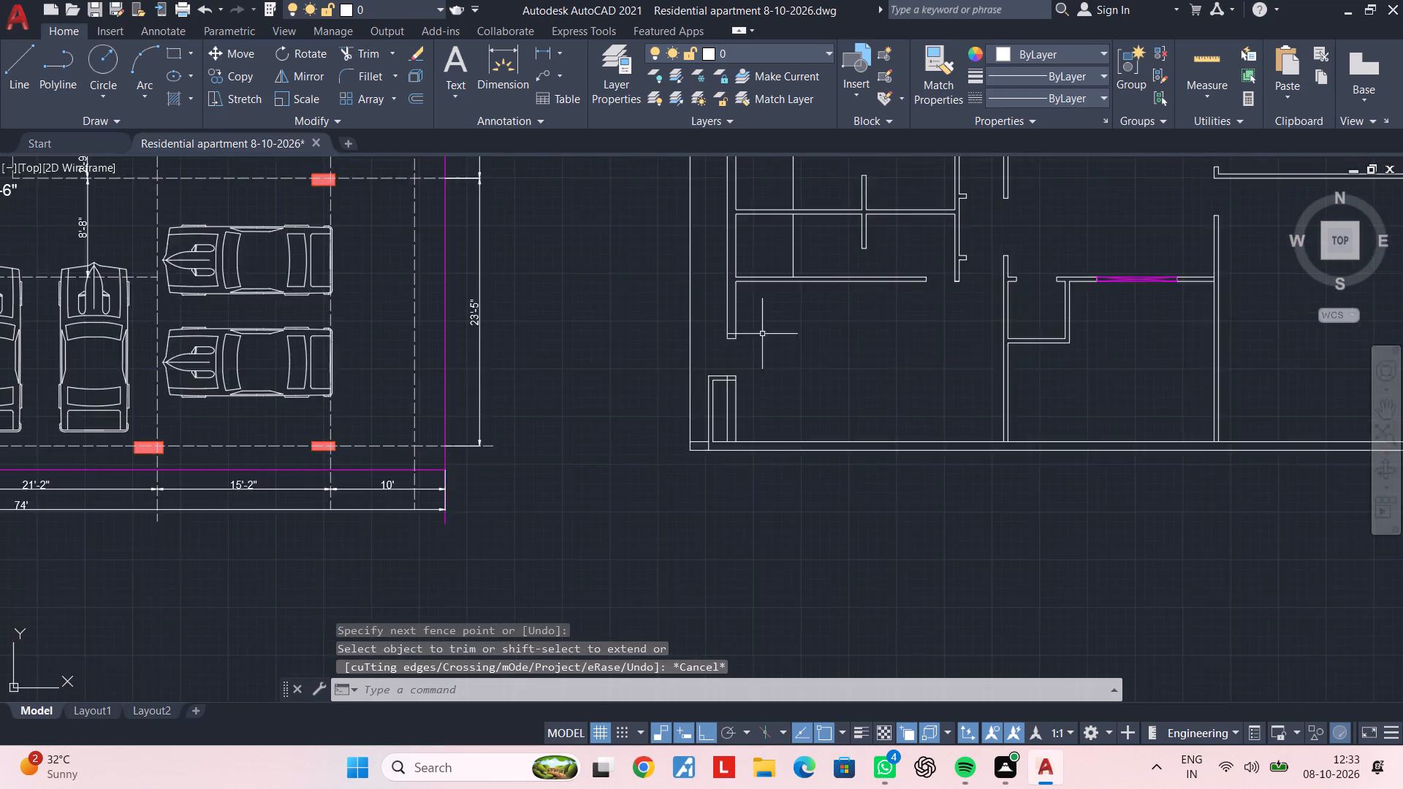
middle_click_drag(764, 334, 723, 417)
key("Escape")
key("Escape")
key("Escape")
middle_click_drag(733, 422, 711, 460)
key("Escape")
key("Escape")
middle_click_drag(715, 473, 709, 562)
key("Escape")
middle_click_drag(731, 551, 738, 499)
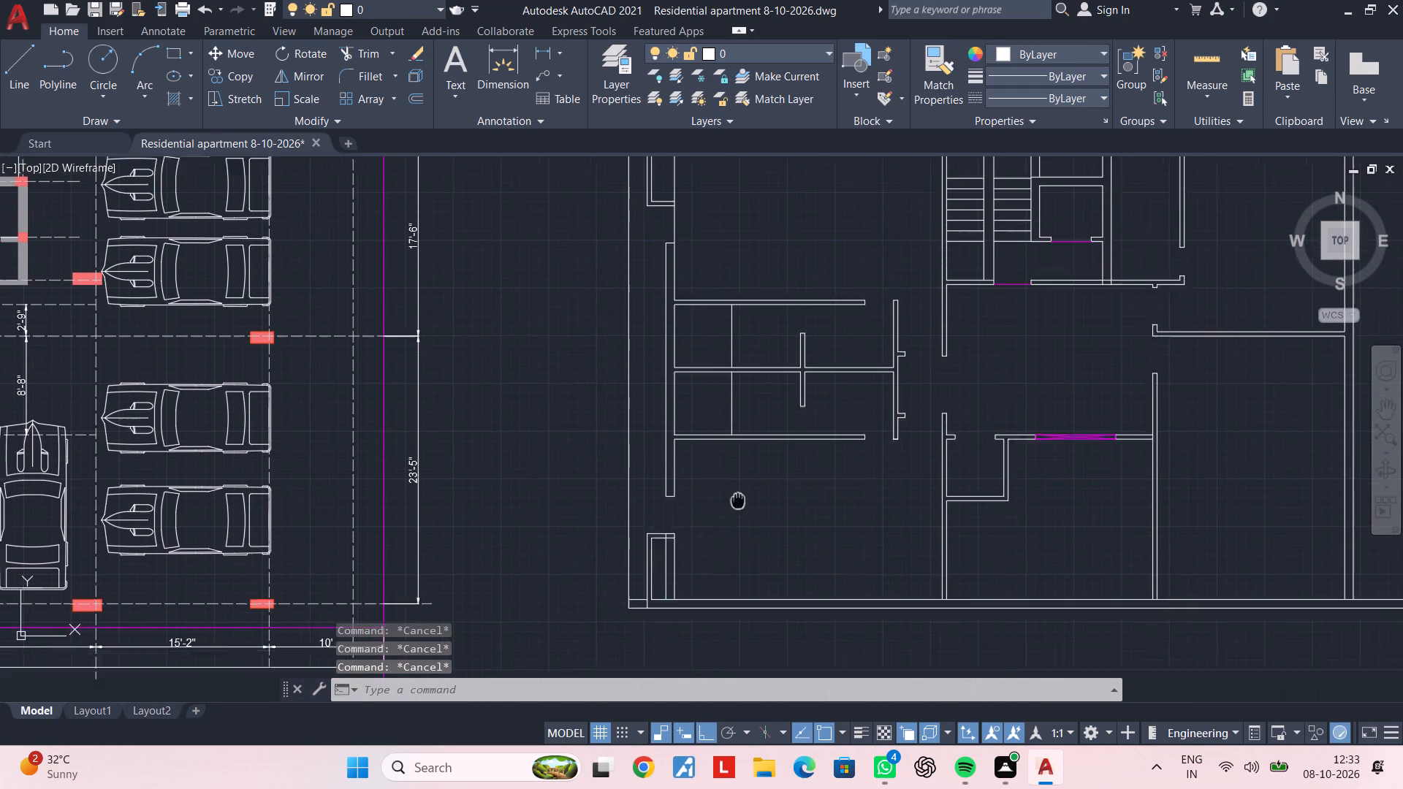
Draw a line along the west wall's inner face across the southwest opening, from the cut wall end to the L-shaped wall.
key("Escape")
middle_click_drag(738, 499, 738, 460)
key("l")
key("space")
scroll(669, 480, "up", 2)
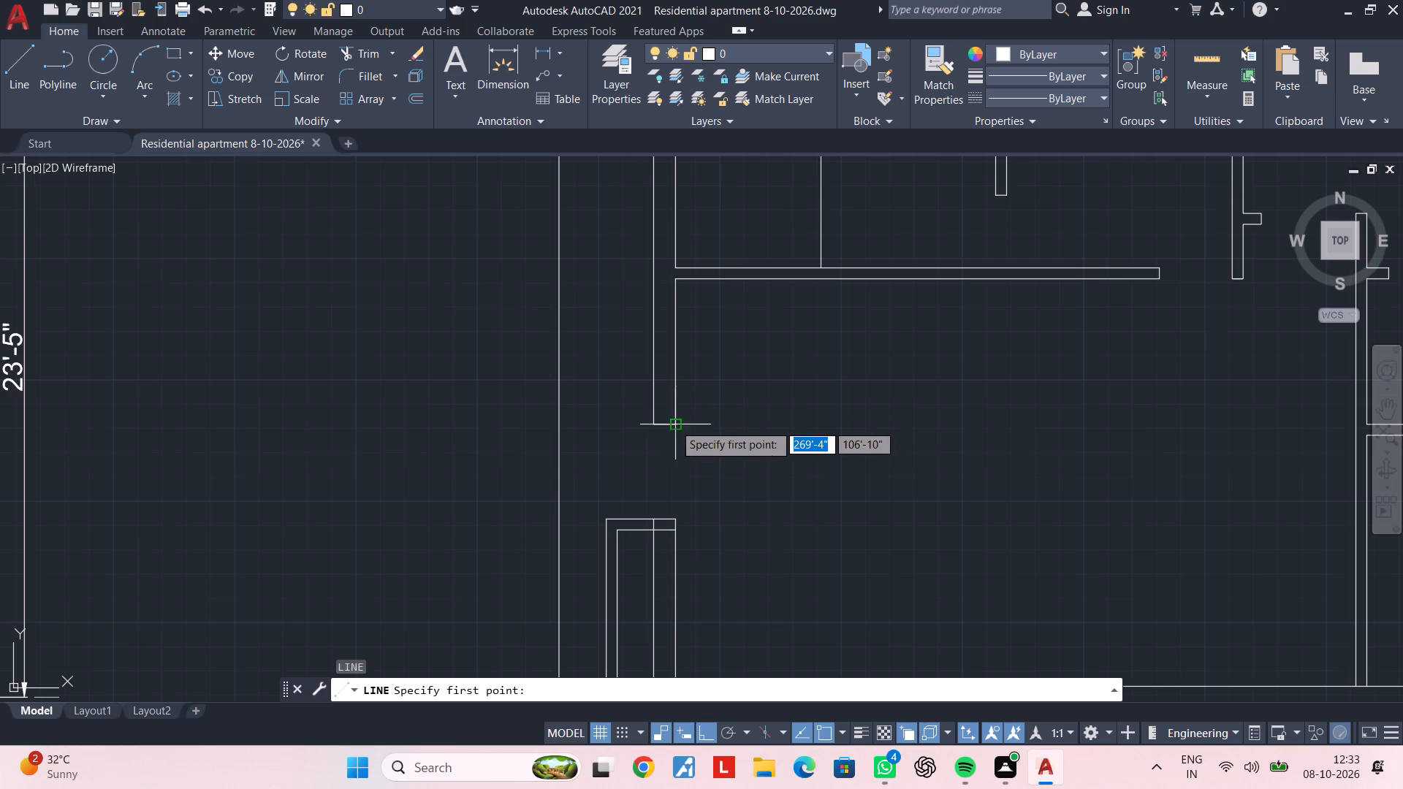
left_click(674, 424)
left_click(677, 516)
key("Escape")
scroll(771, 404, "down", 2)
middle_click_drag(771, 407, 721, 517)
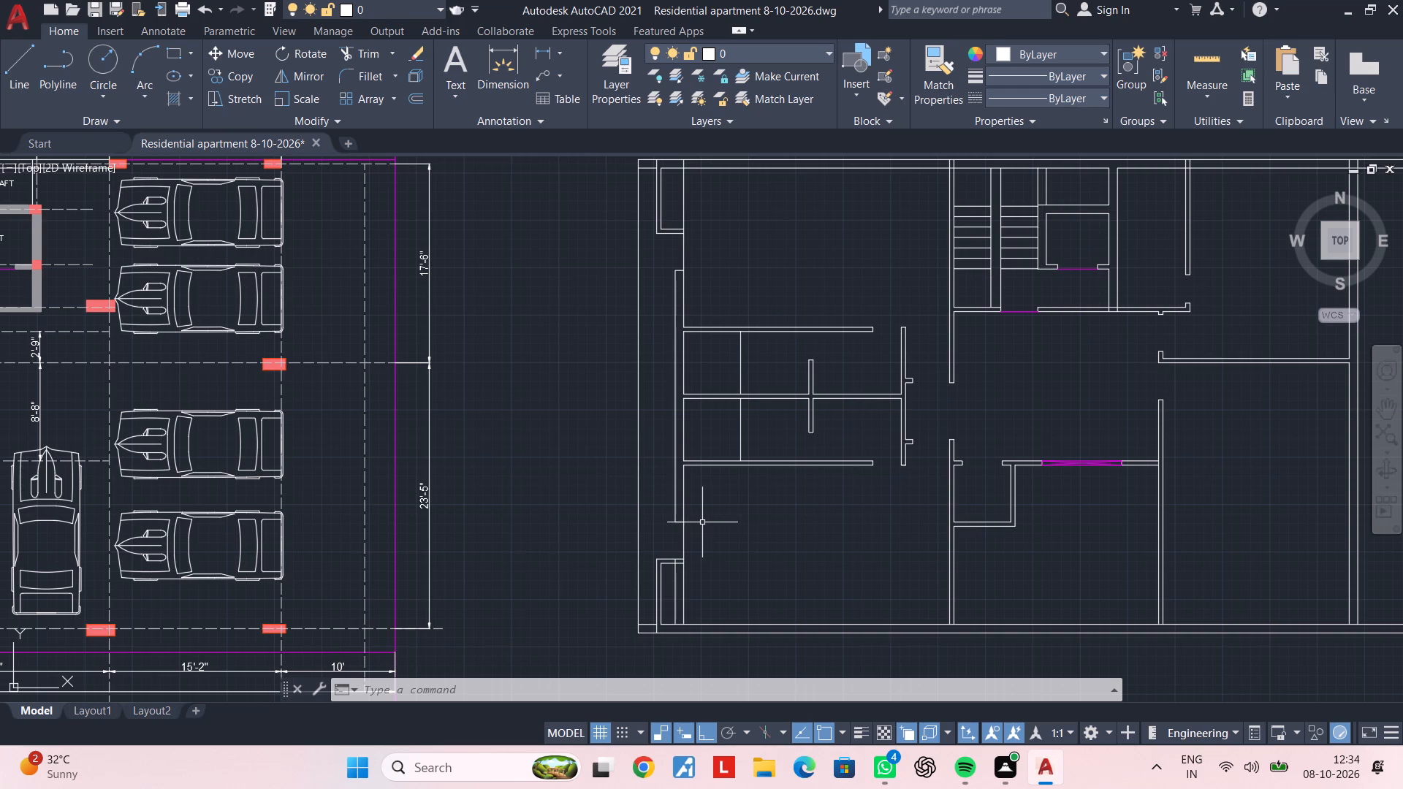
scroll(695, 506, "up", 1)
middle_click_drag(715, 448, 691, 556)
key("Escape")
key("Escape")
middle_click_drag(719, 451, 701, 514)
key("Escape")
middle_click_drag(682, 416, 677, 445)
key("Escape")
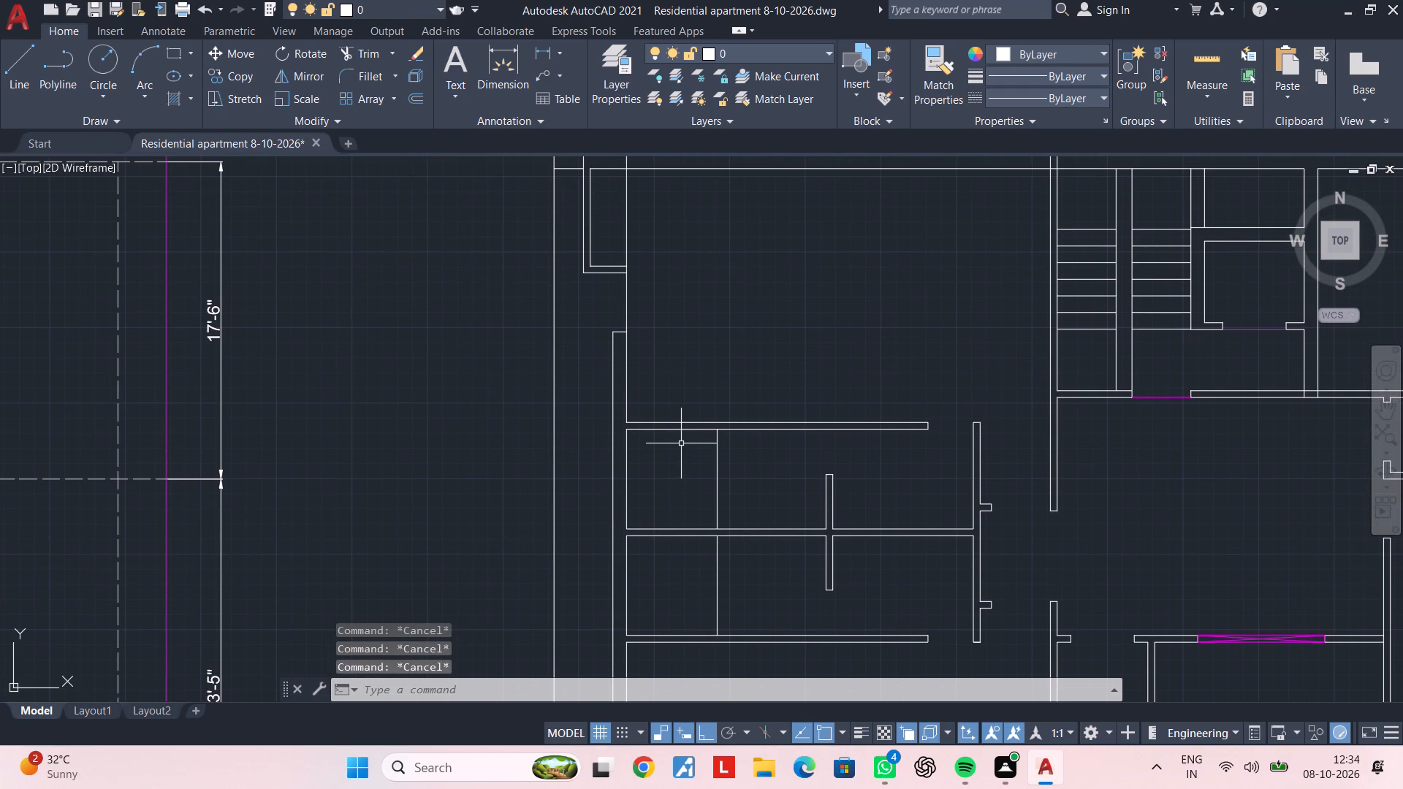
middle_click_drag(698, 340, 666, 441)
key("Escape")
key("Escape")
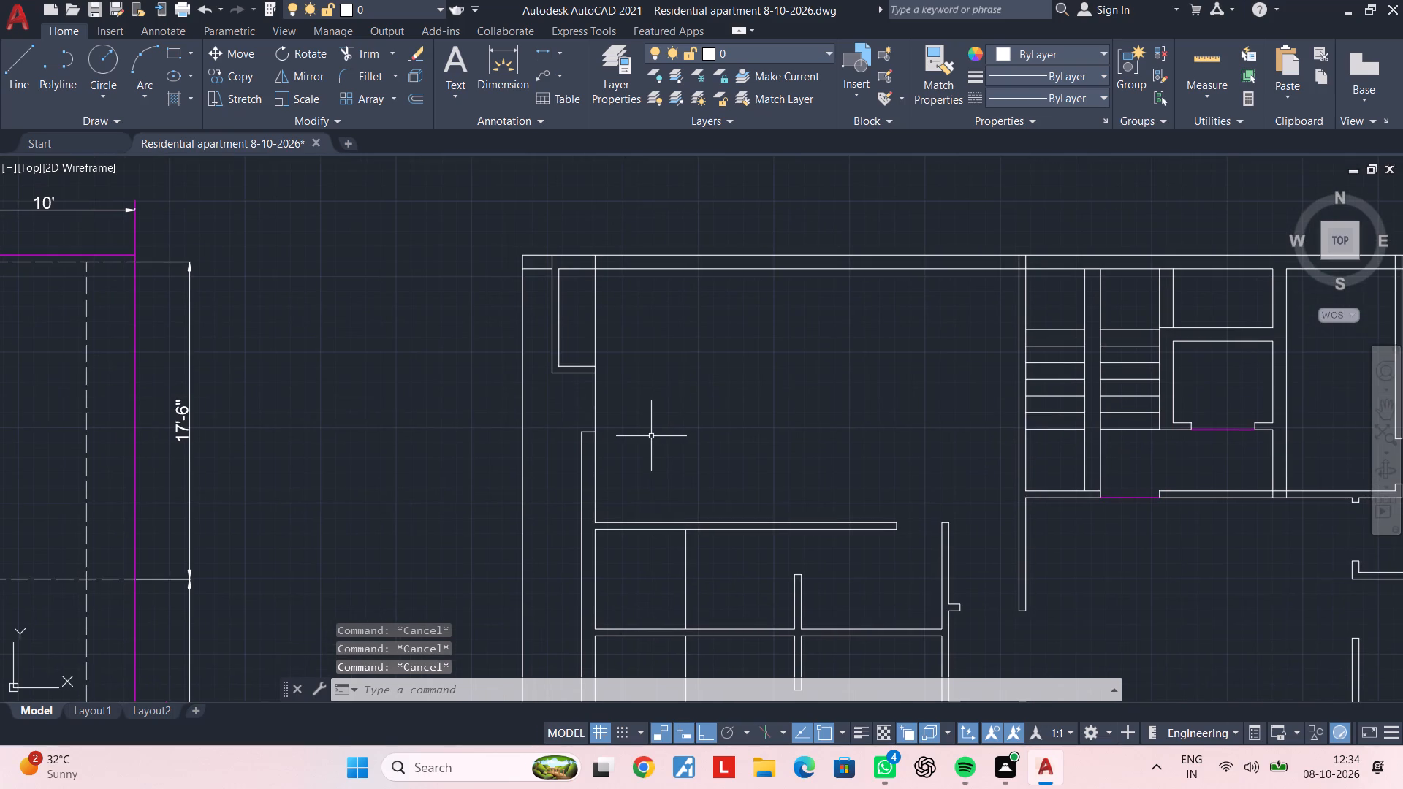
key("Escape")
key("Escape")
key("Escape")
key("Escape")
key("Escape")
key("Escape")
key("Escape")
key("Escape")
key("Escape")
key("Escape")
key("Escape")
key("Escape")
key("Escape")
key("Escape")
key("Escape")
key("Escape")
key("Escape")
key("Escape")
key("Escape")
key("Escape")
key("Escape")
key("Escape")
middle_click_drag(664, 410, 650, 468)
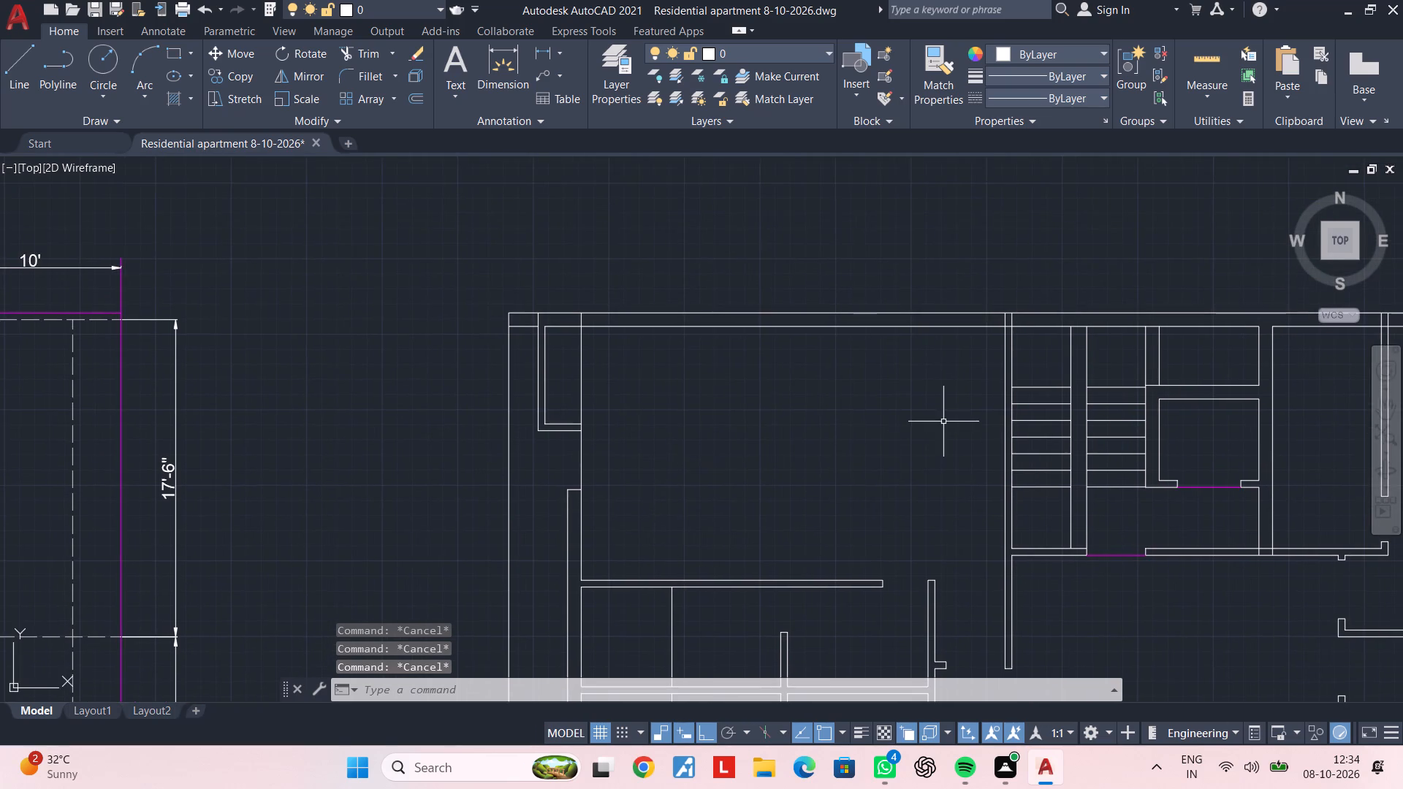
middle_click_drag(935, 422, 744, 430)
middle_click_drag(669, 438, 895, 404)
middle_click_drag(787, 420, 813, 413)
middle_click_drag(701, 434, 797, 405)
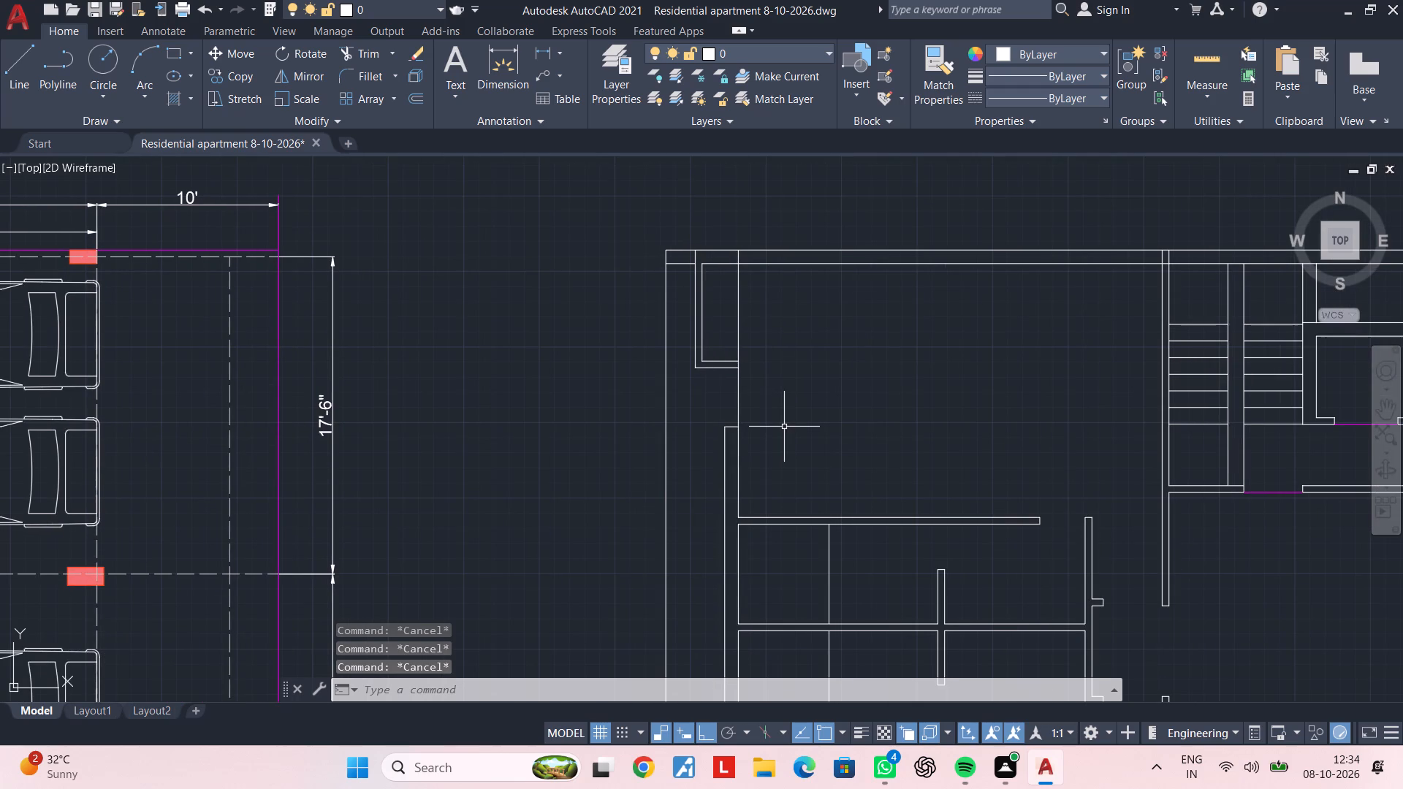